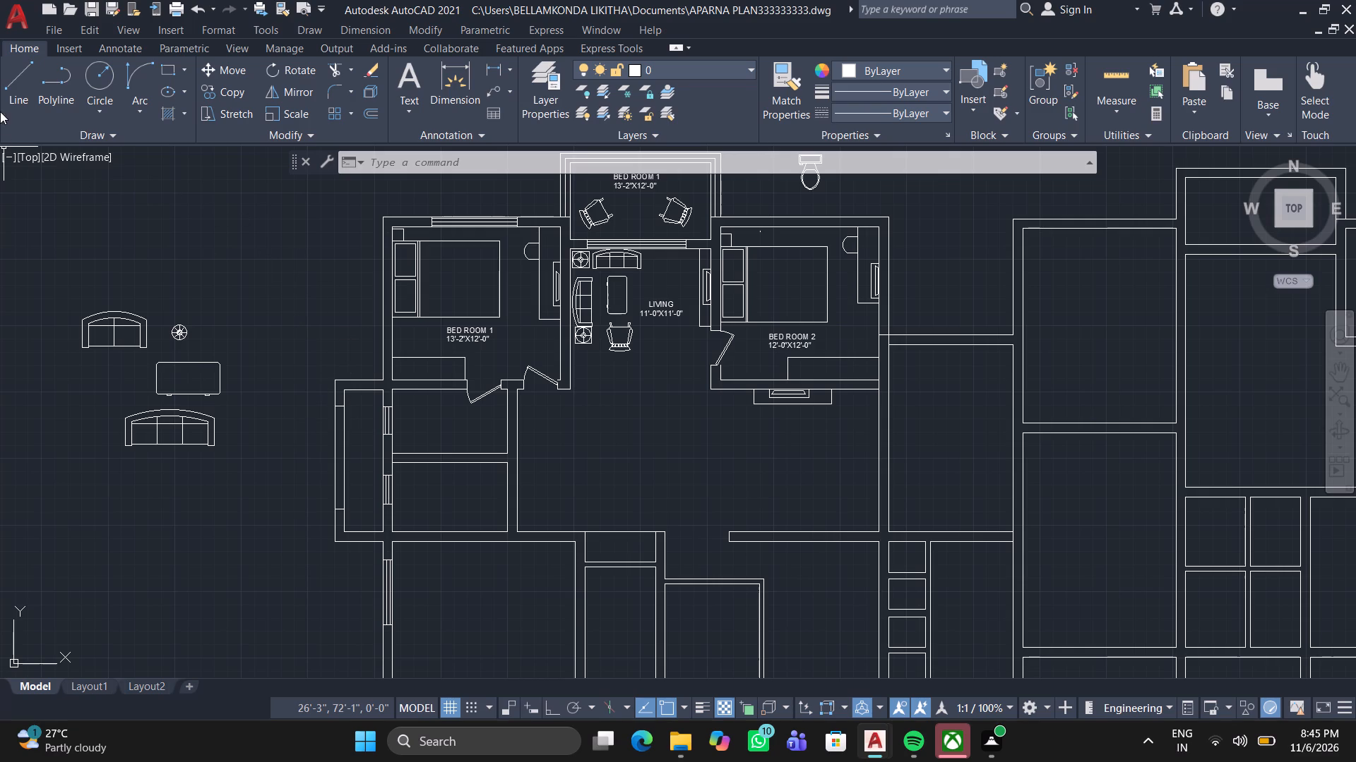
Draw two closely spaced parallel lines across the upper end of the narrow shaft outside the small rooms below BED ROOM 1.
click(17, 64)
scroll(350, 394, up, 4)
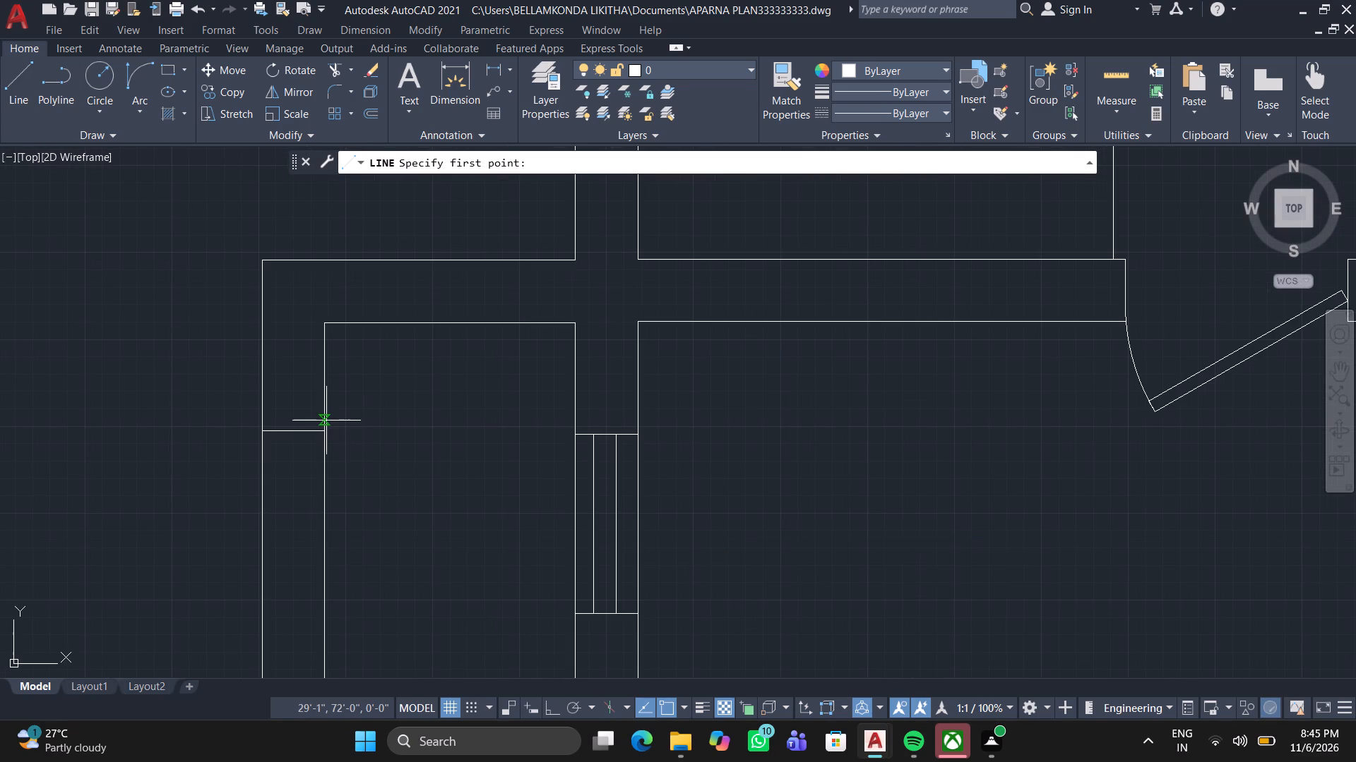
click(326, 421)
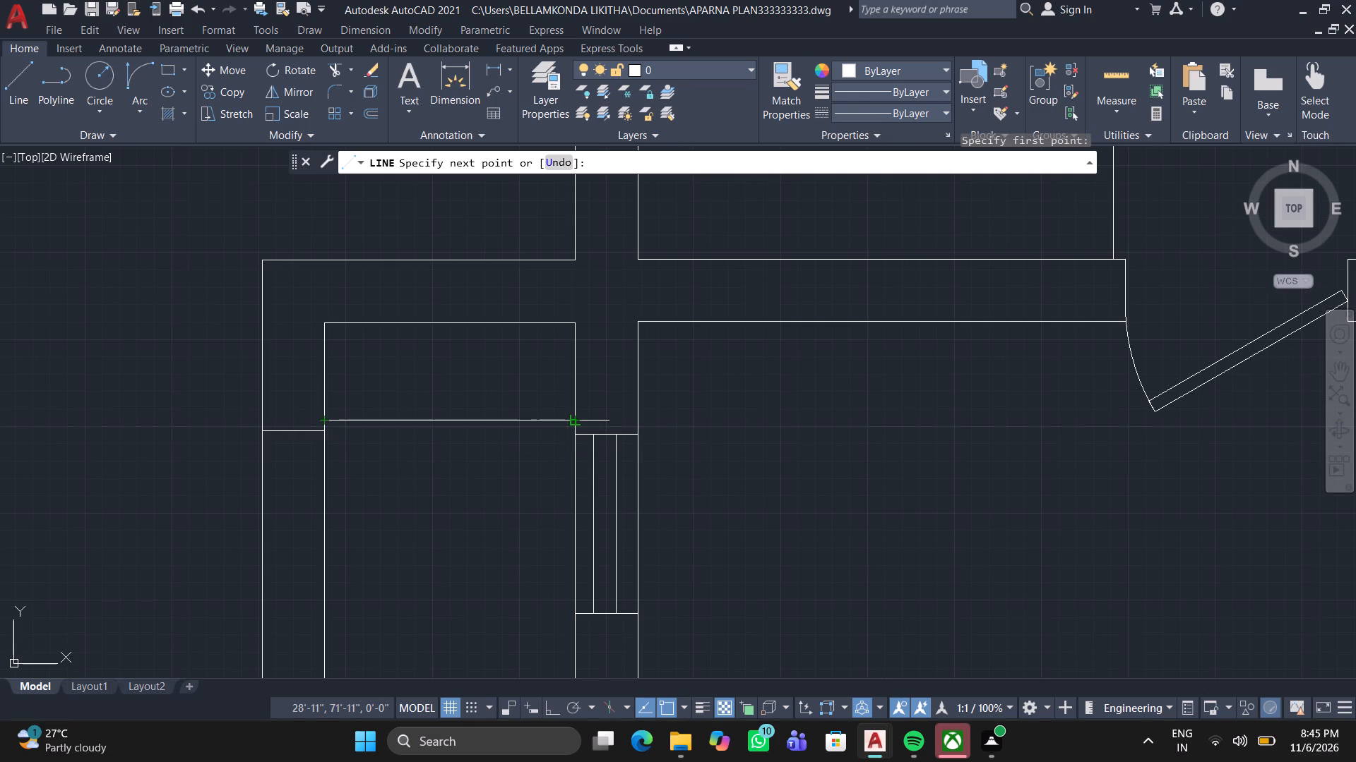
double_click(573, 425)
click(573, 444)
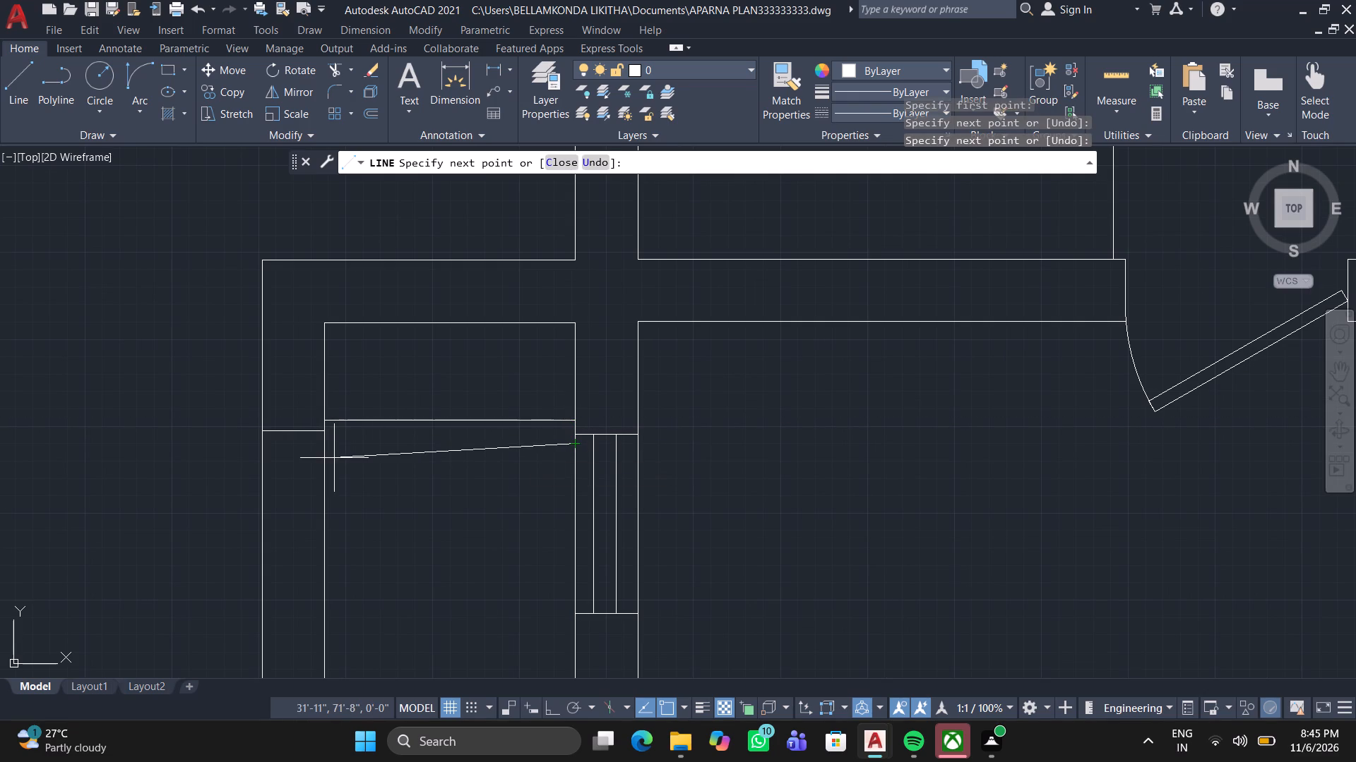
double_click(327, 448)
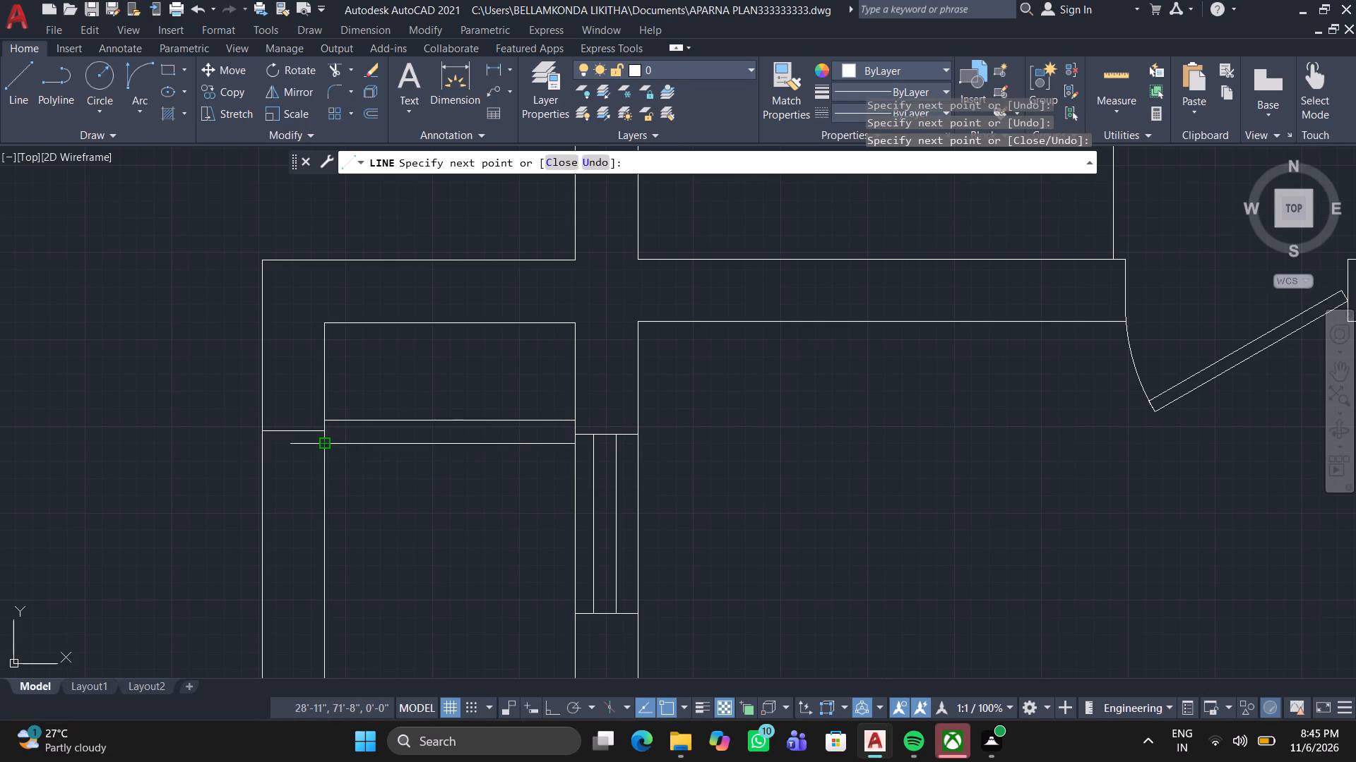
Cross the compartment at the shaft's upper end with two corner-to-corner diagonals.
click(321, 422)
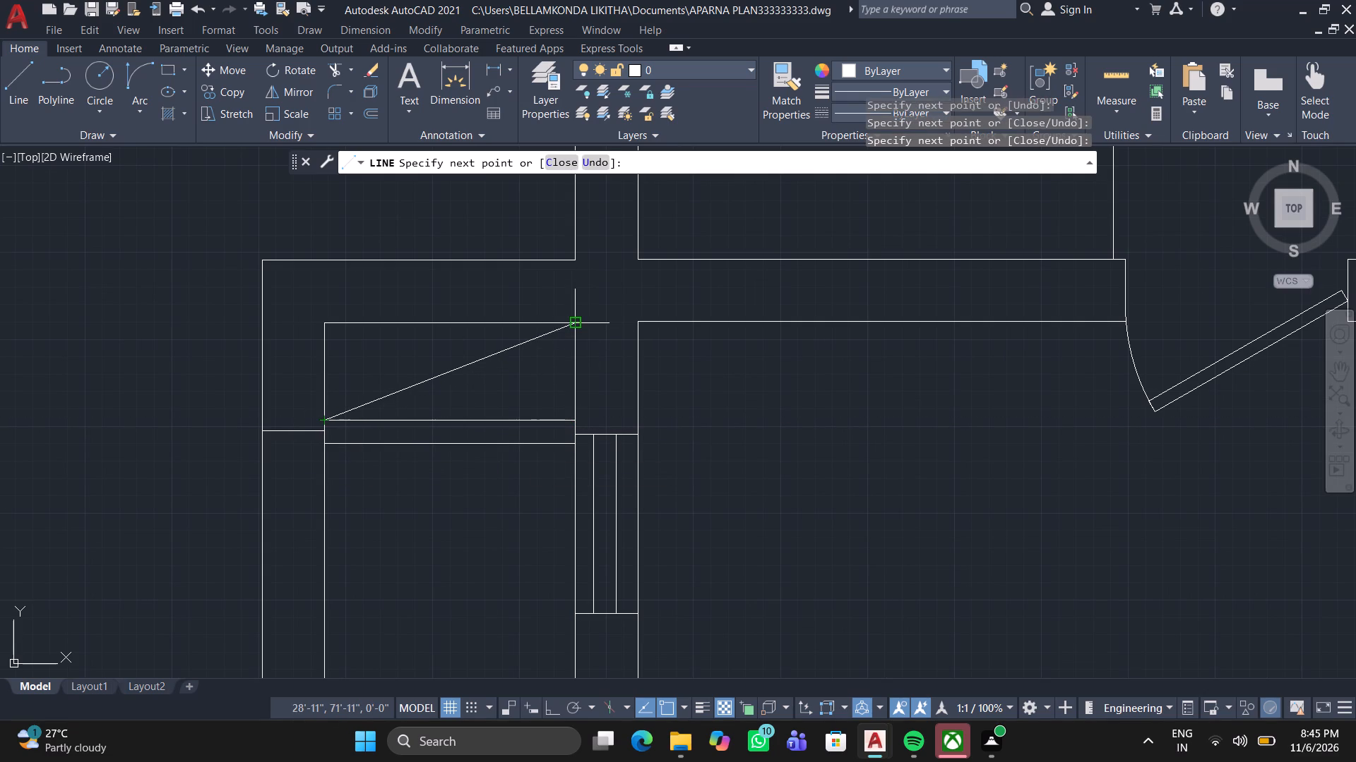
click(576, 327)
click(574, 414)
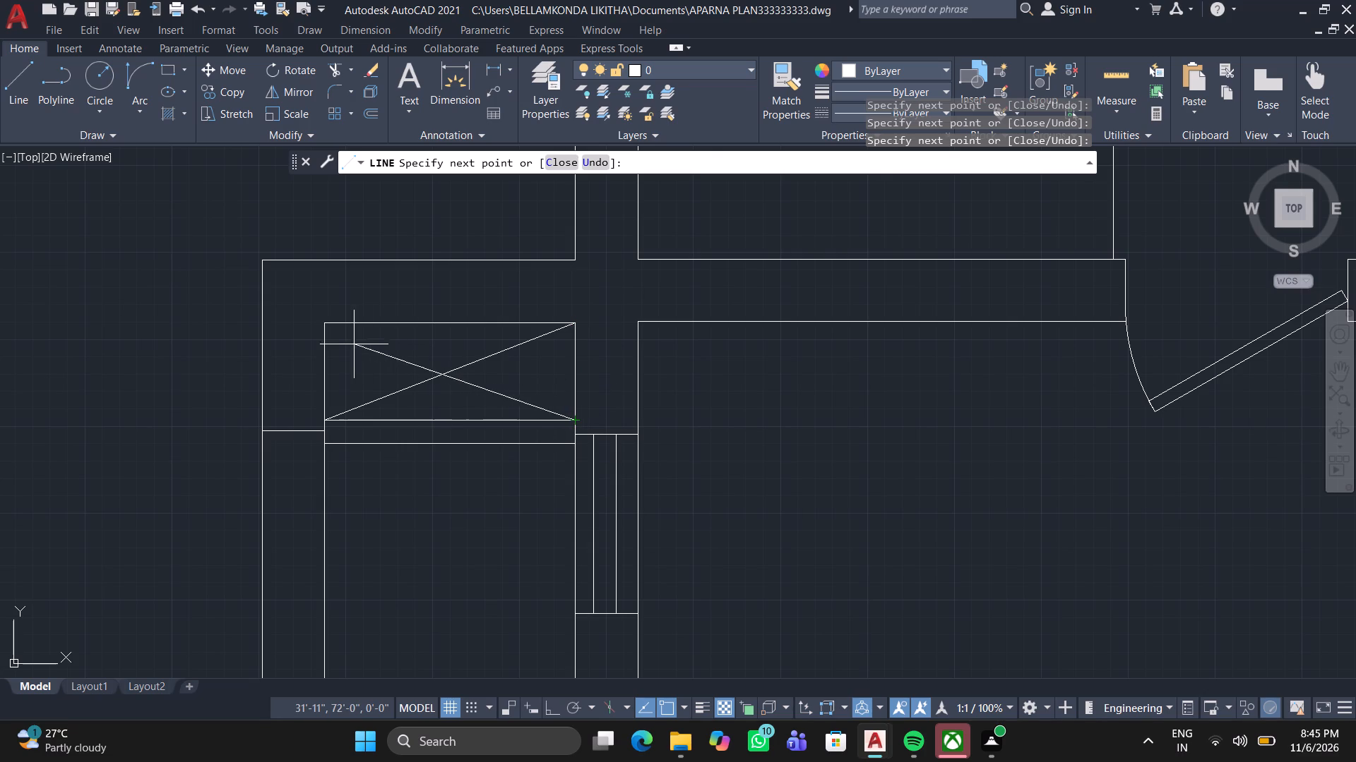
double_click(321, 327)
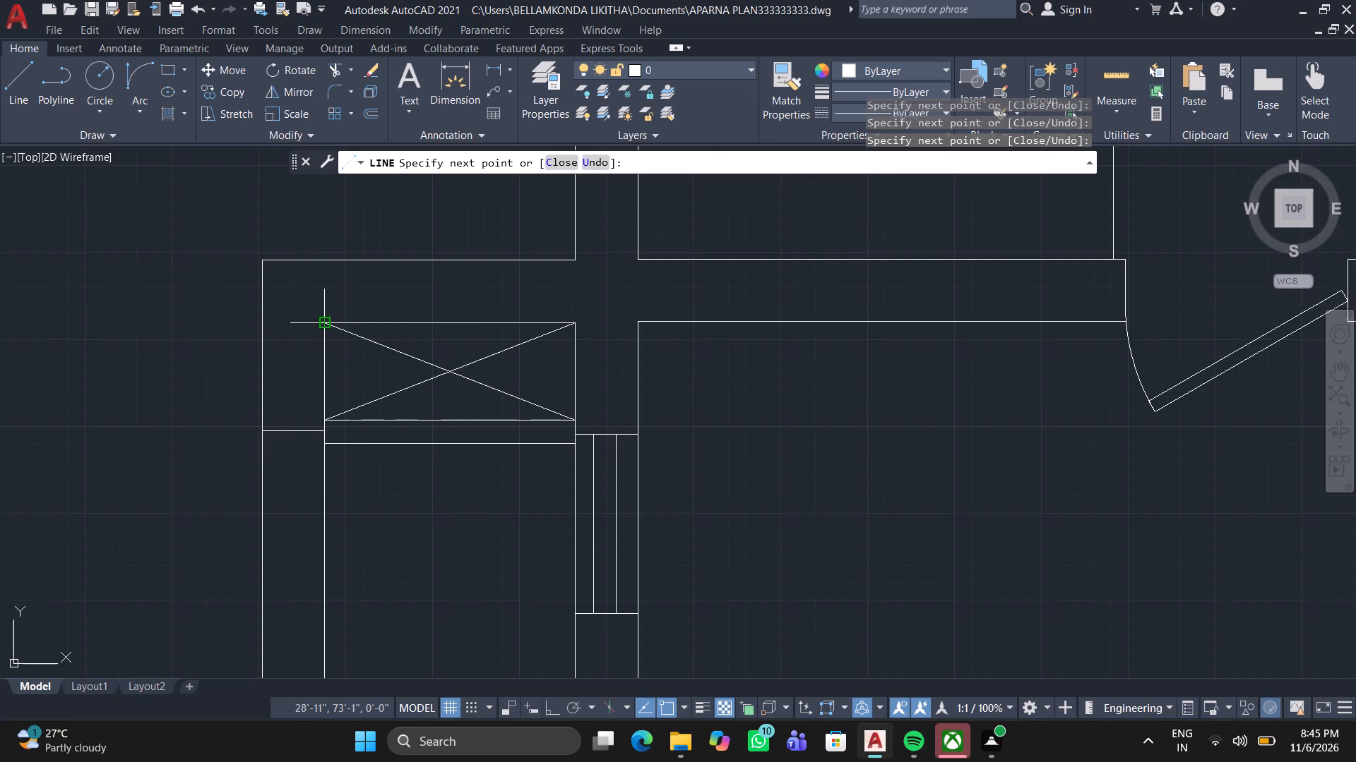
key(space)
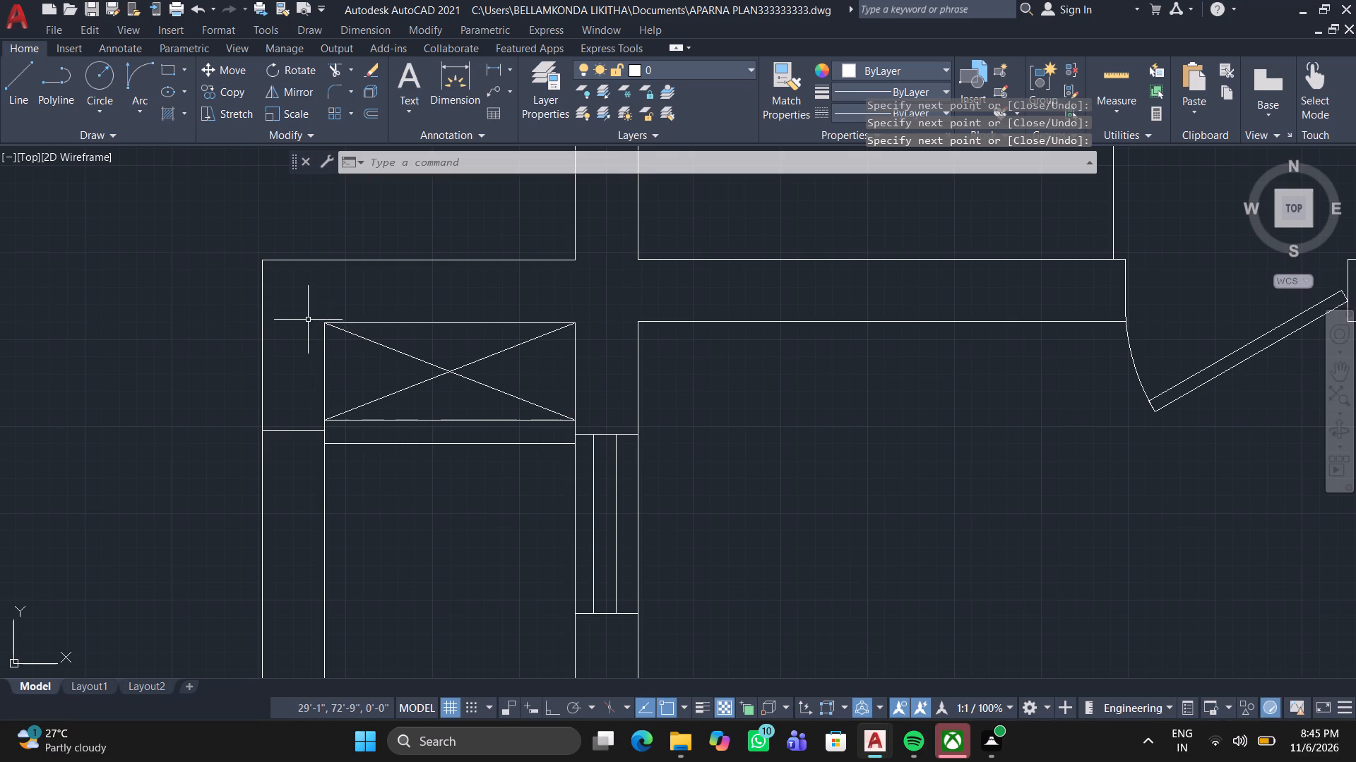
Draw two closely spaced parallel lines across the lower end of the same narrow shaft.
scroll(390, 421, down, 3)
middle_drag(412, 509, 460, 373)
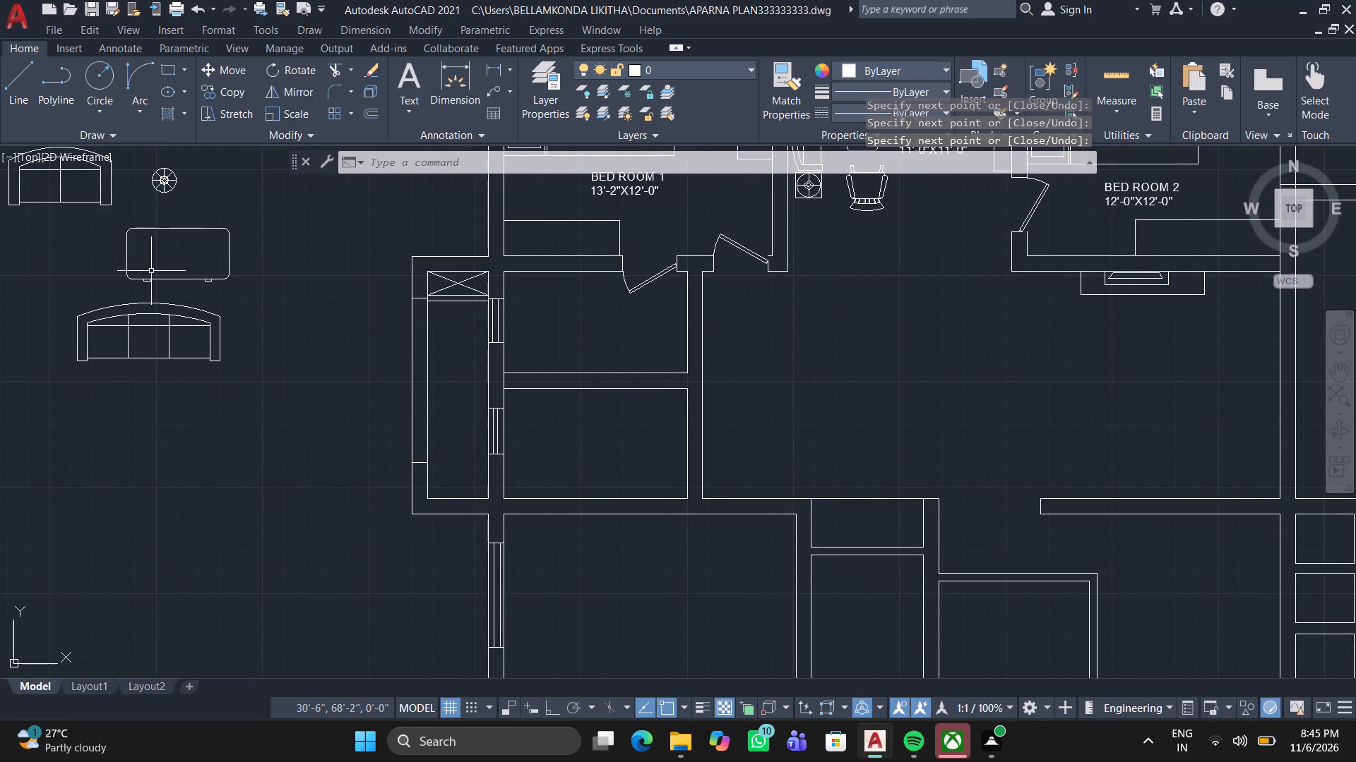
click(17, 71)
scroll(432, 478, up, 2)
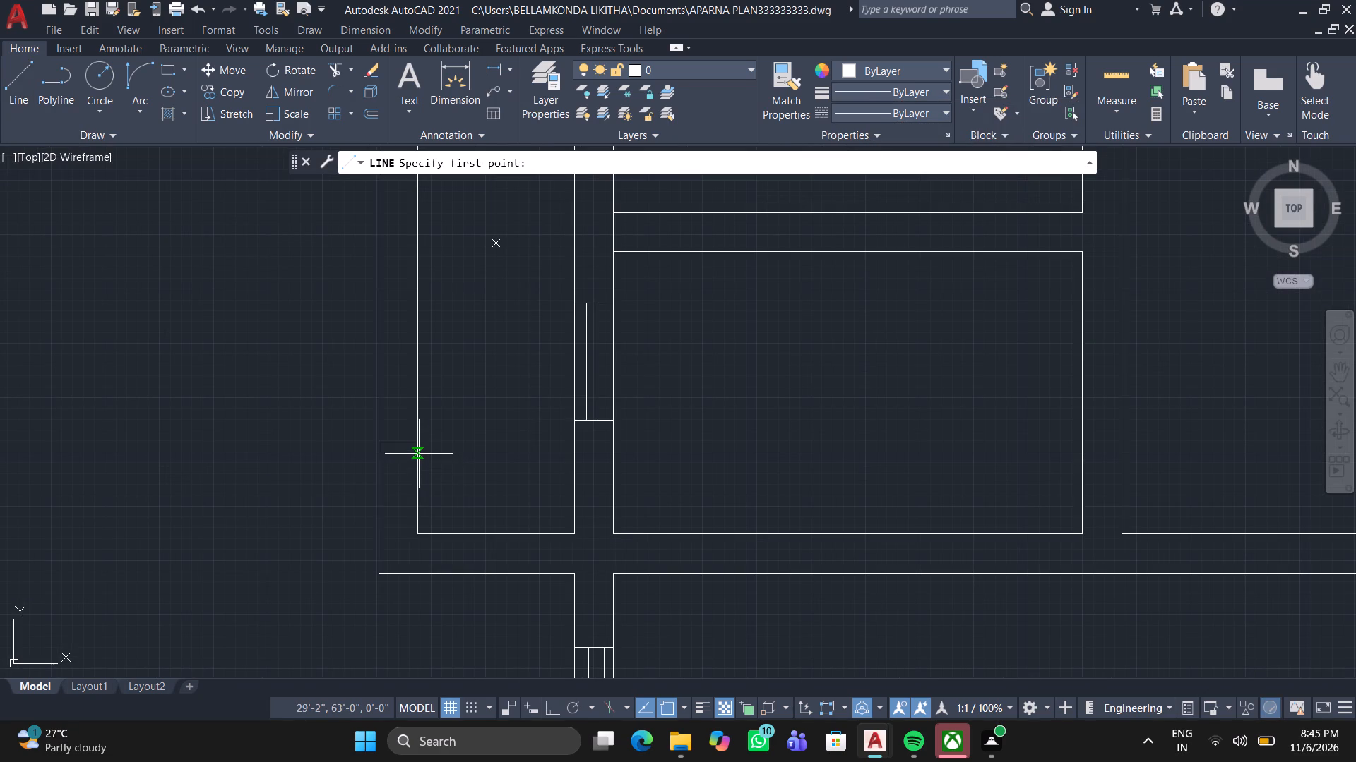
click(419, 454)
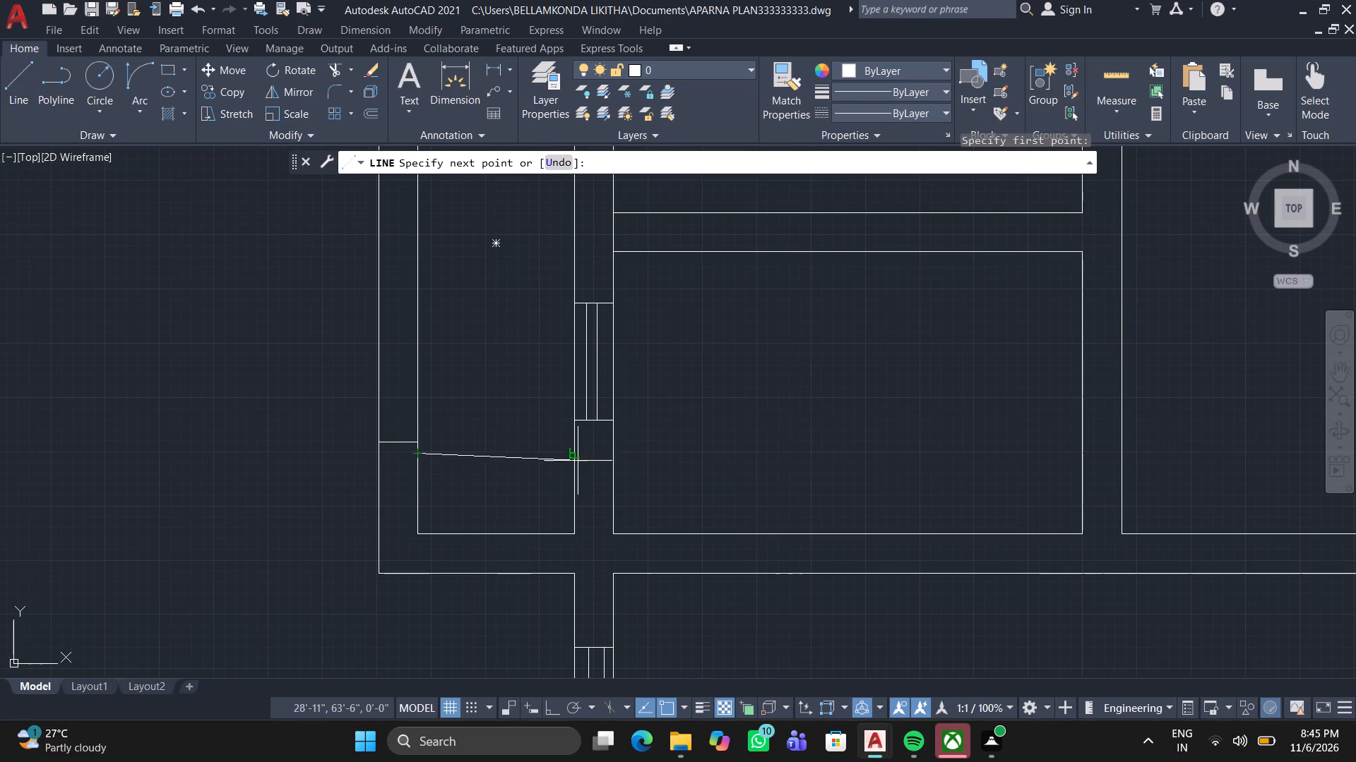
click(574, 454)
click(574, 438)
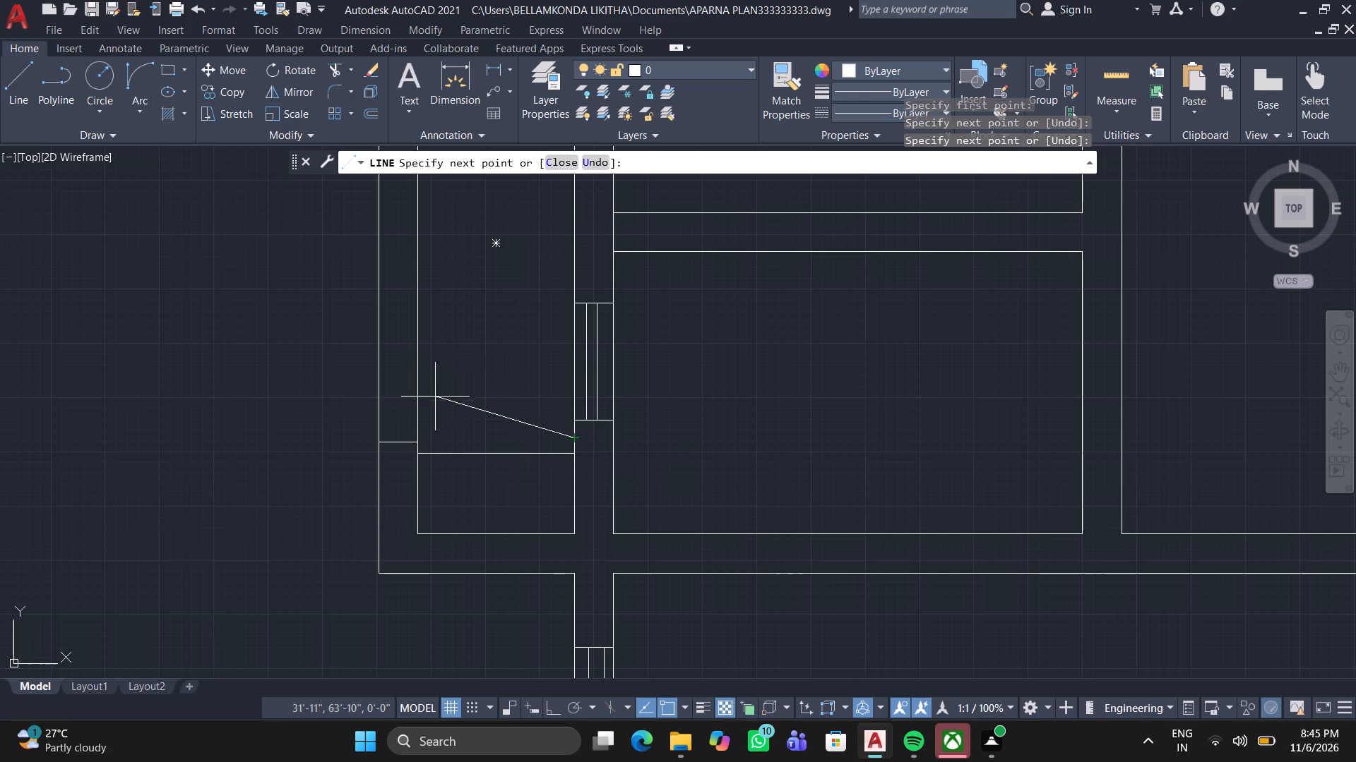
scroll(432, 429, up, 2)
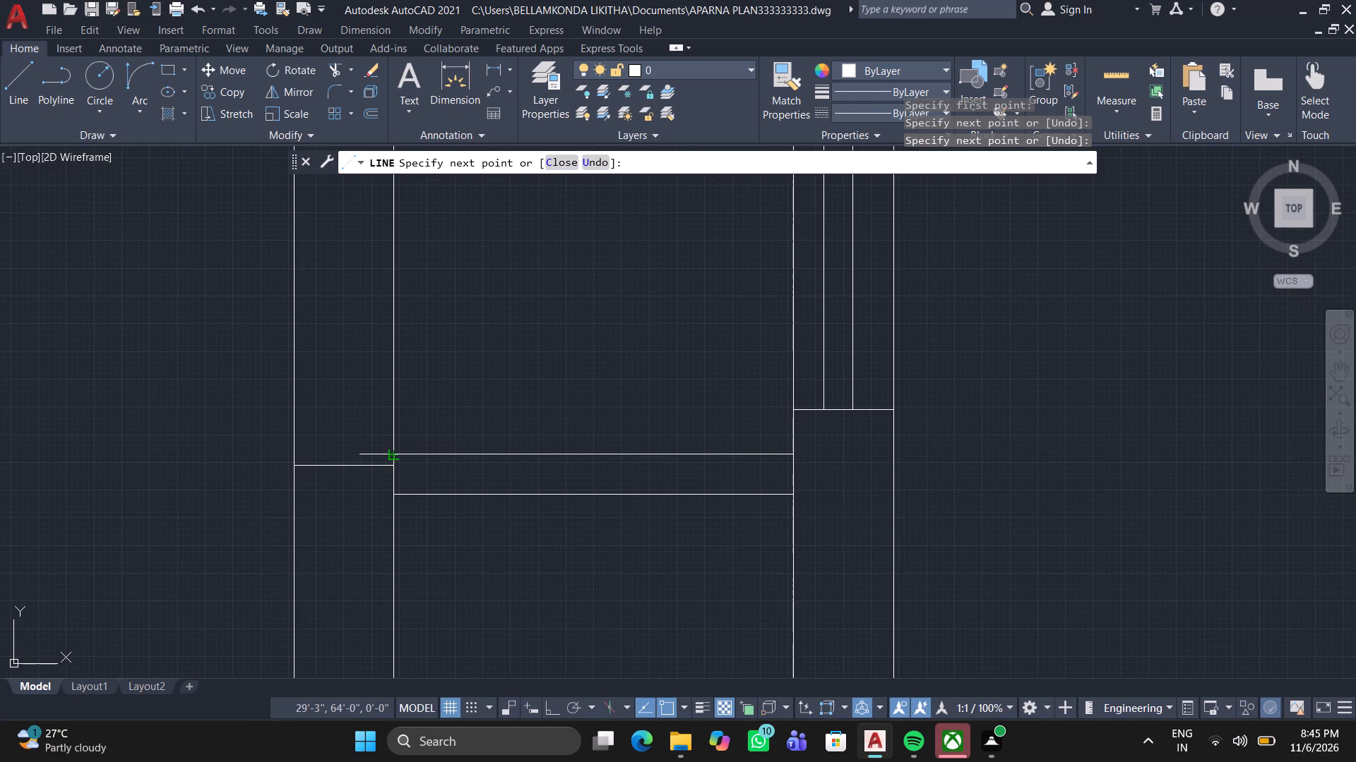
click(396, 454)
Cross the compartment at the shaft's lower end with two corner-to-corner diagonals.
click(397, 497)
scroll(513, 581, down, 1)
middle_drag(513, 576, 456, 396)
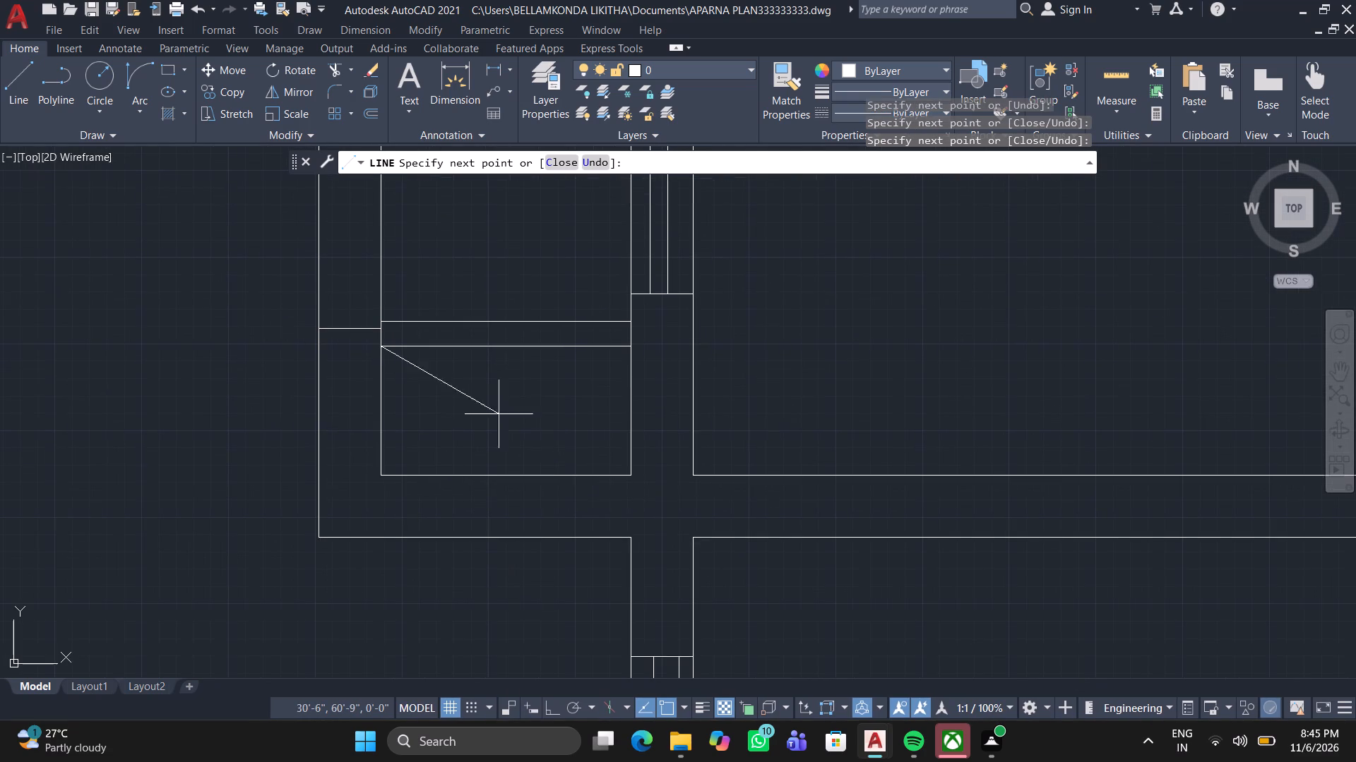
double_click(627, 475)
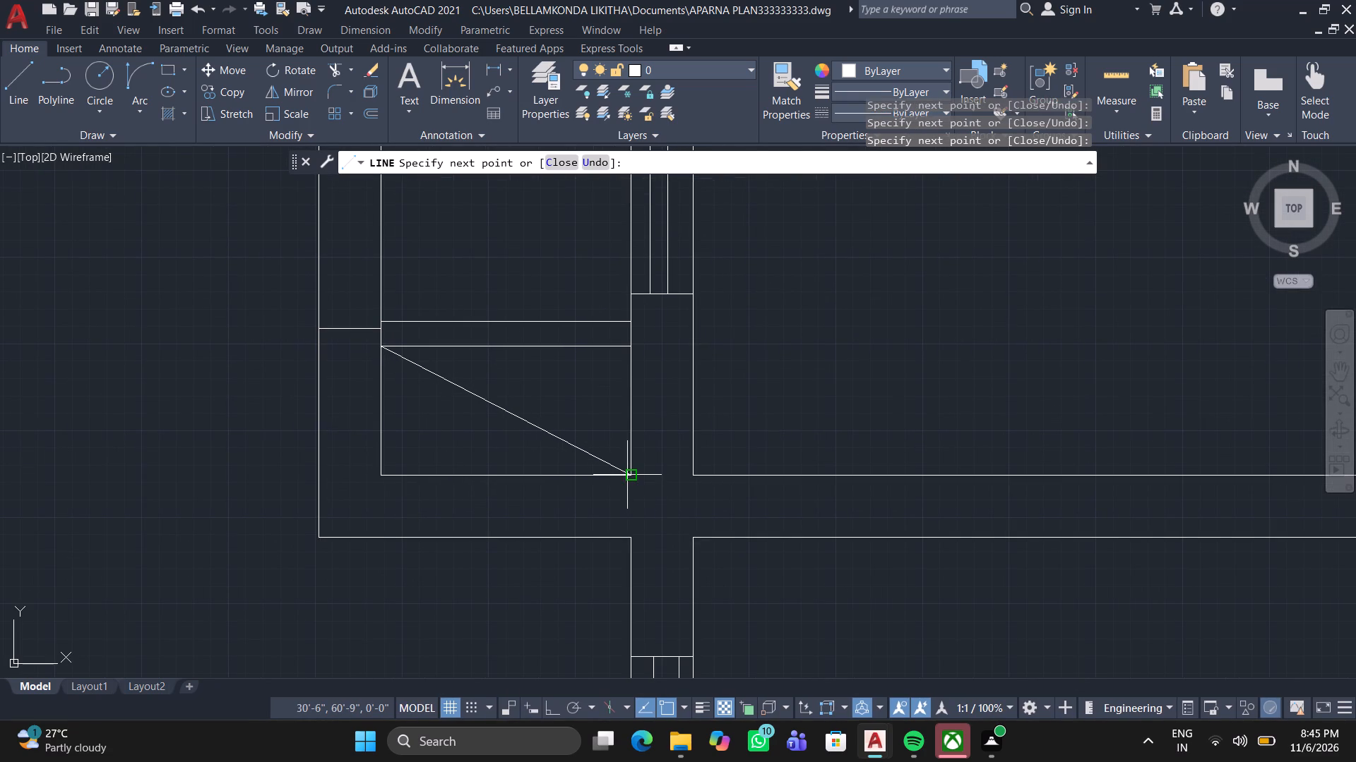
key(space)
key(space)
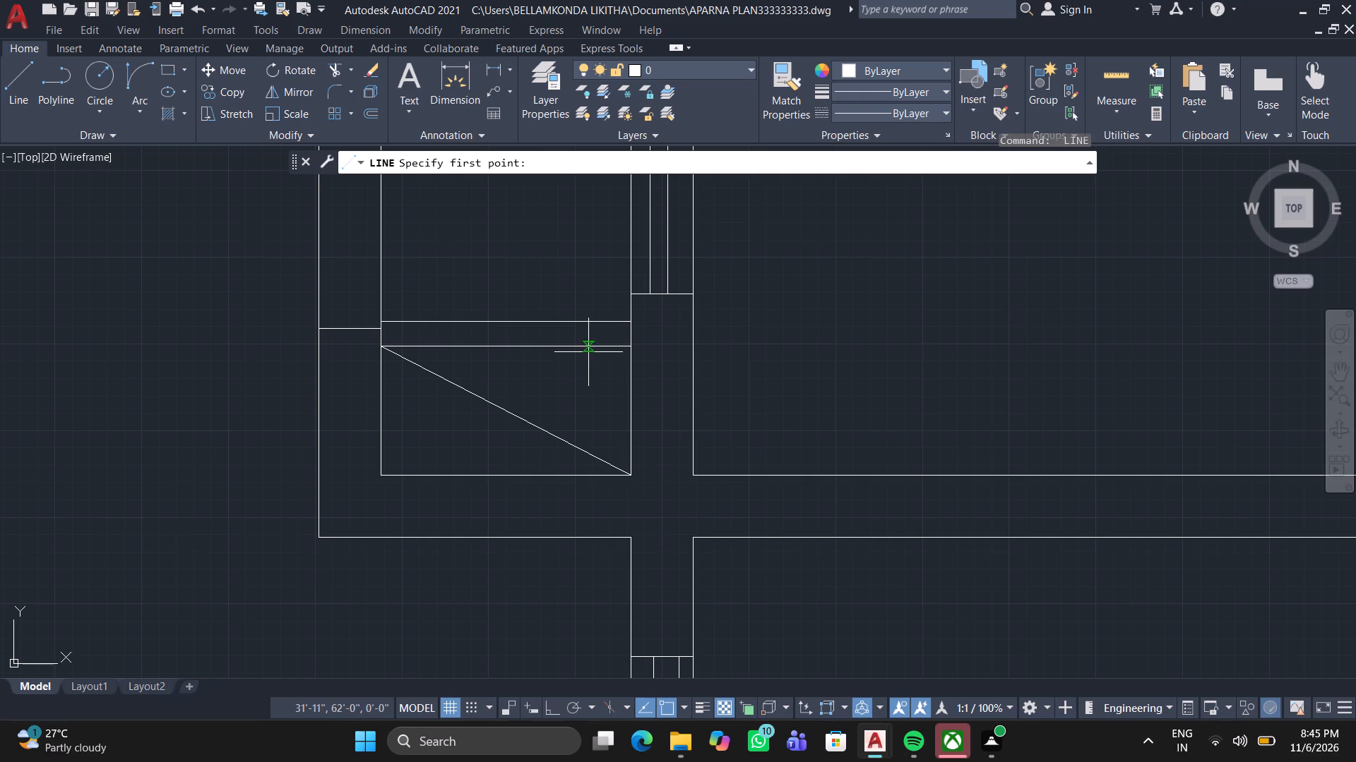
click(632, 350)
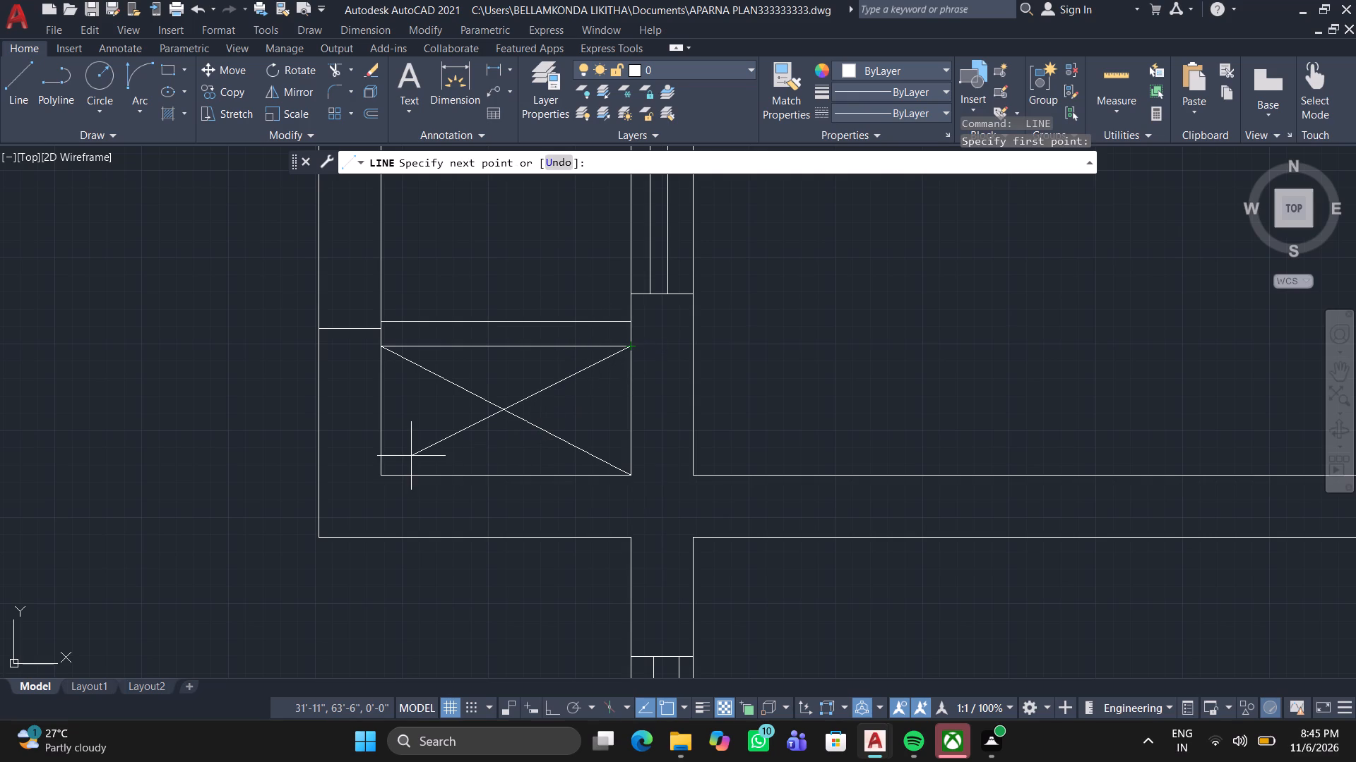
click(382, 473)
key(space)
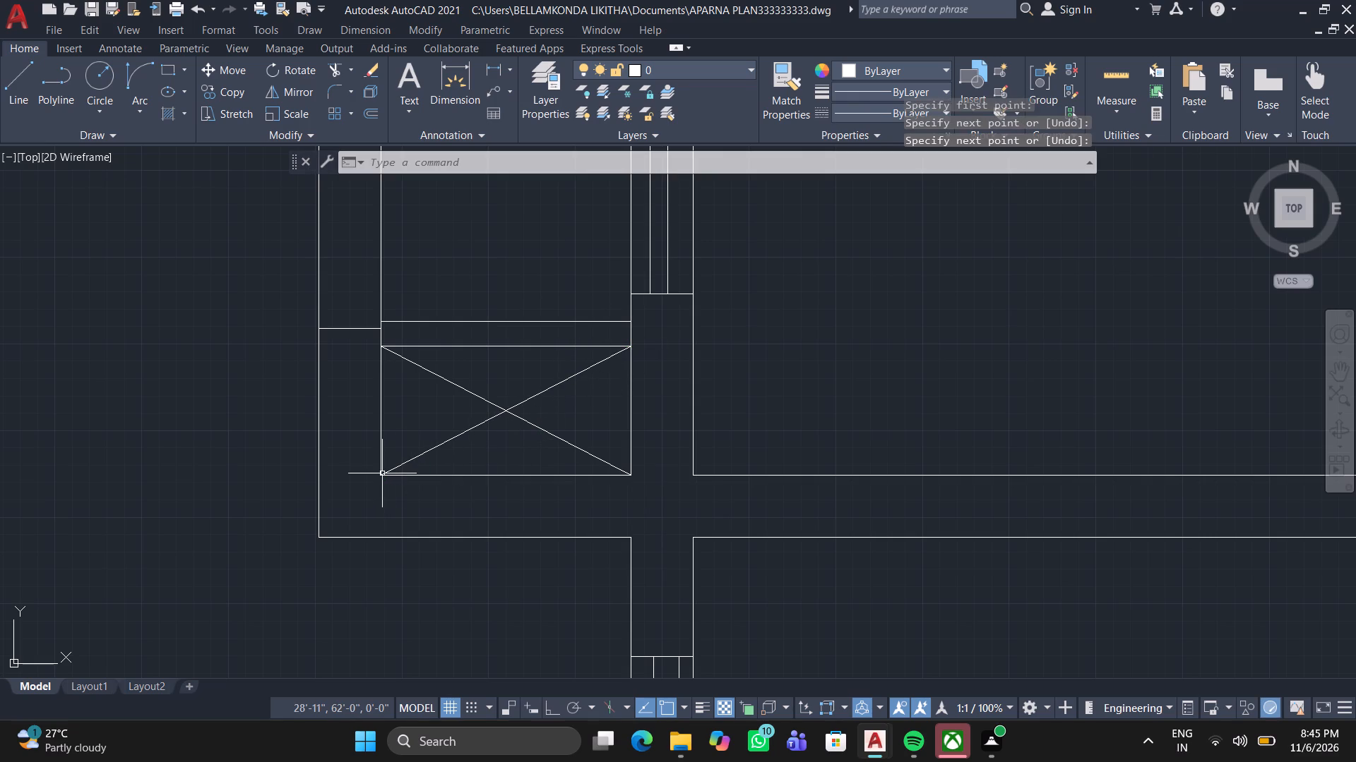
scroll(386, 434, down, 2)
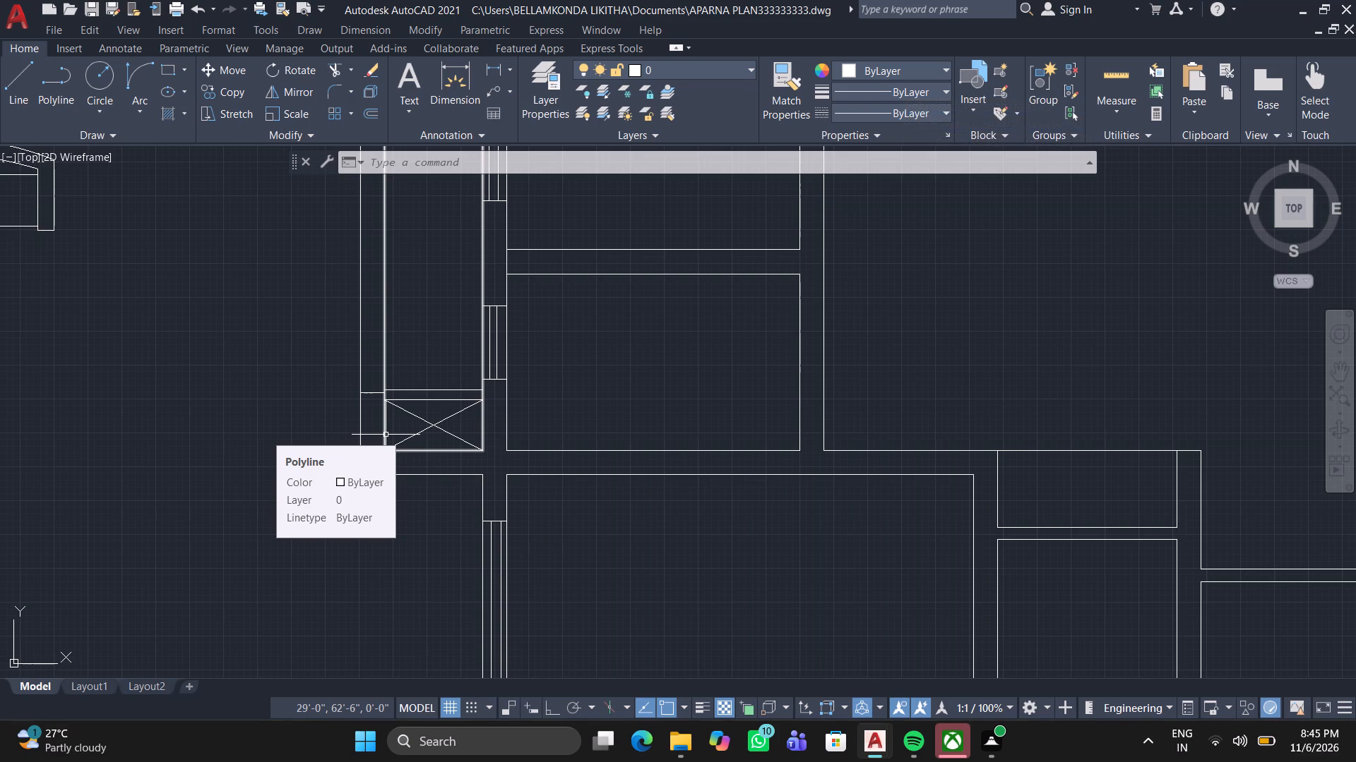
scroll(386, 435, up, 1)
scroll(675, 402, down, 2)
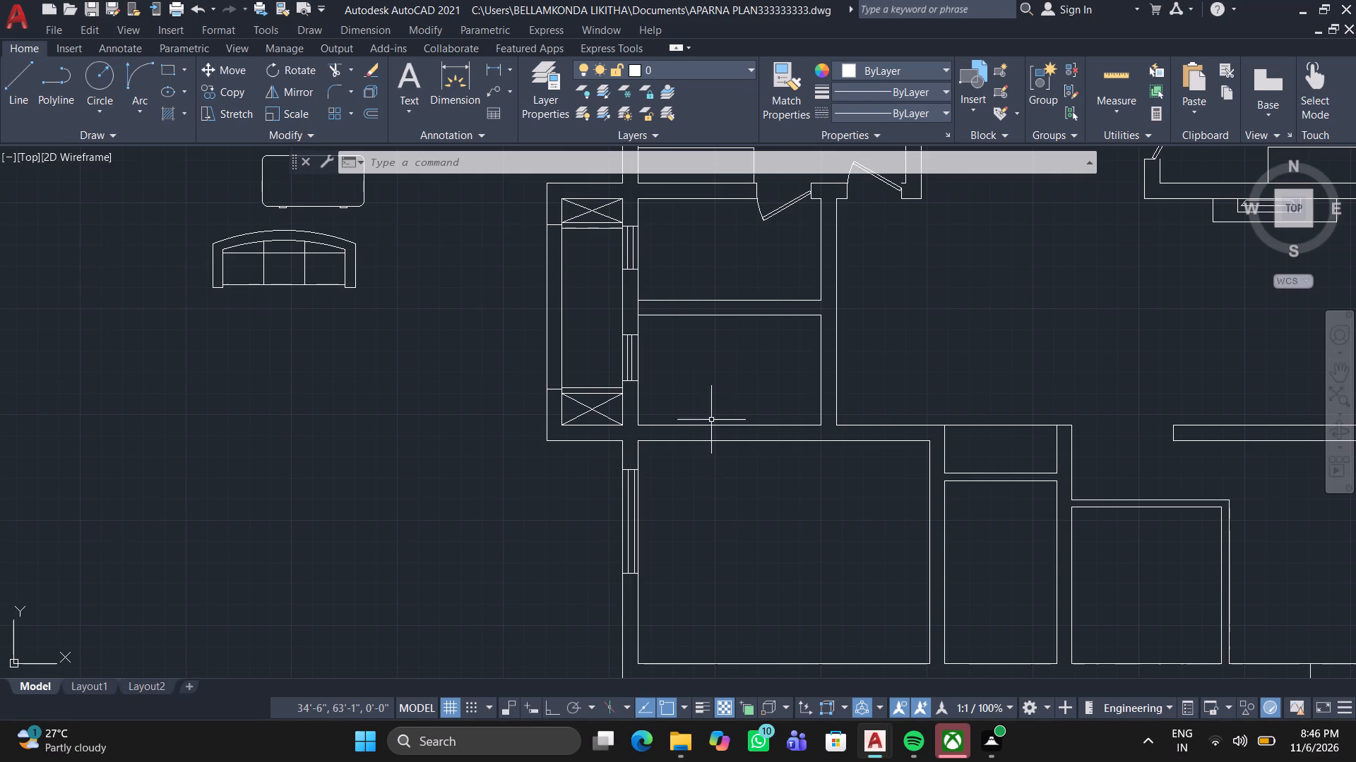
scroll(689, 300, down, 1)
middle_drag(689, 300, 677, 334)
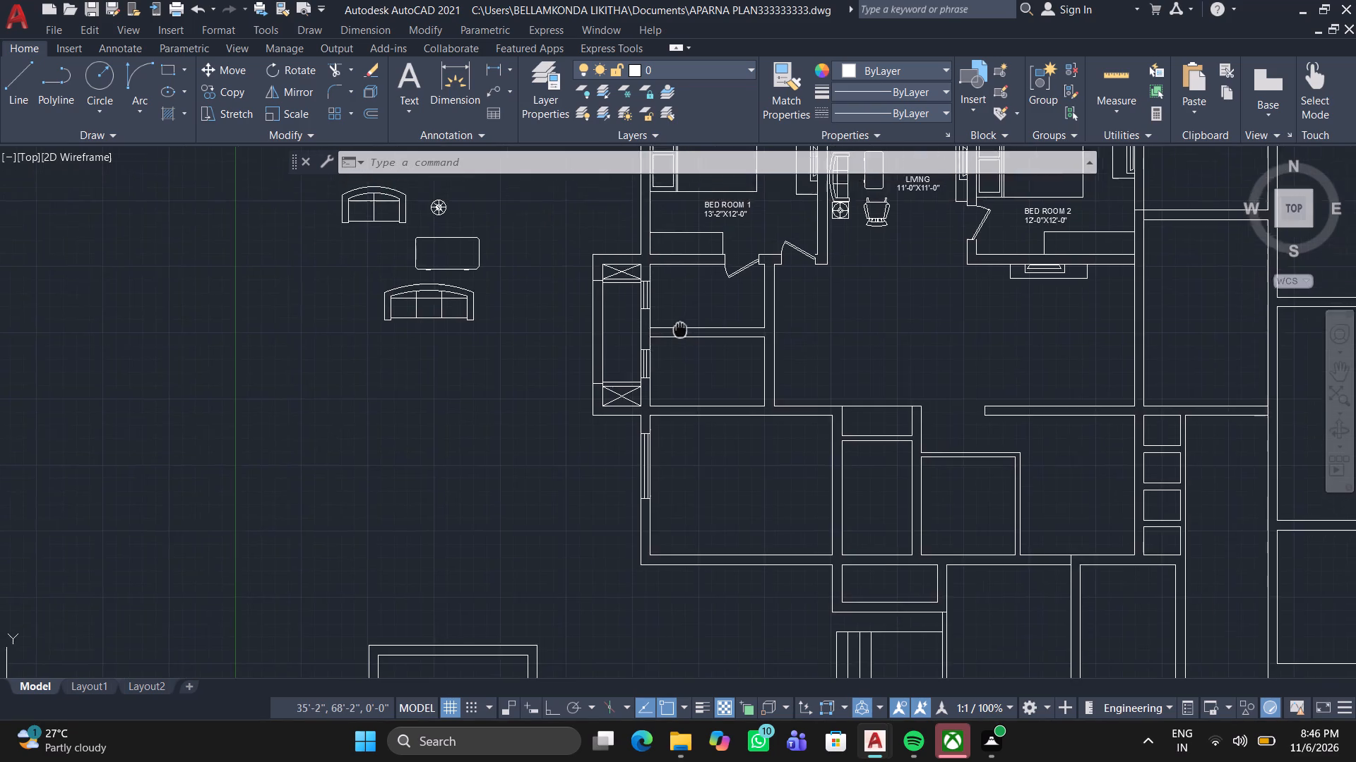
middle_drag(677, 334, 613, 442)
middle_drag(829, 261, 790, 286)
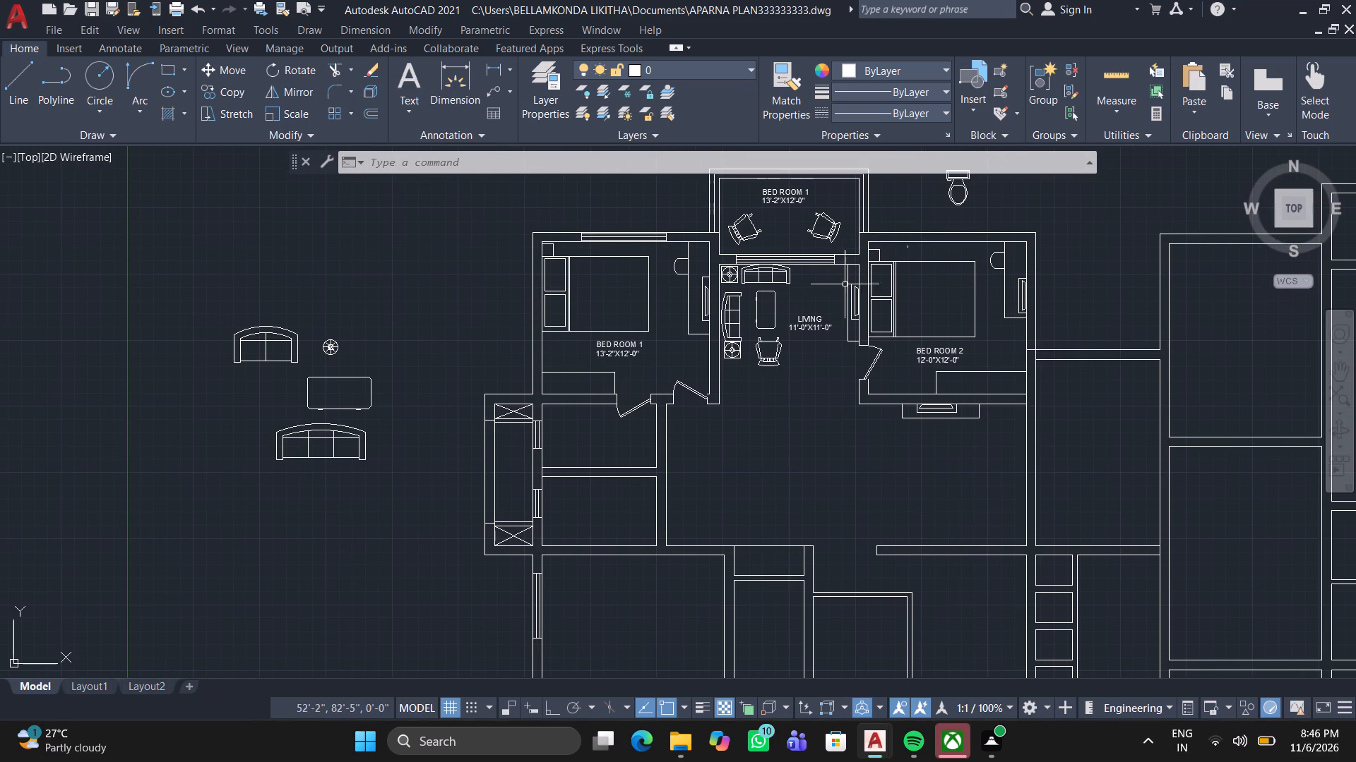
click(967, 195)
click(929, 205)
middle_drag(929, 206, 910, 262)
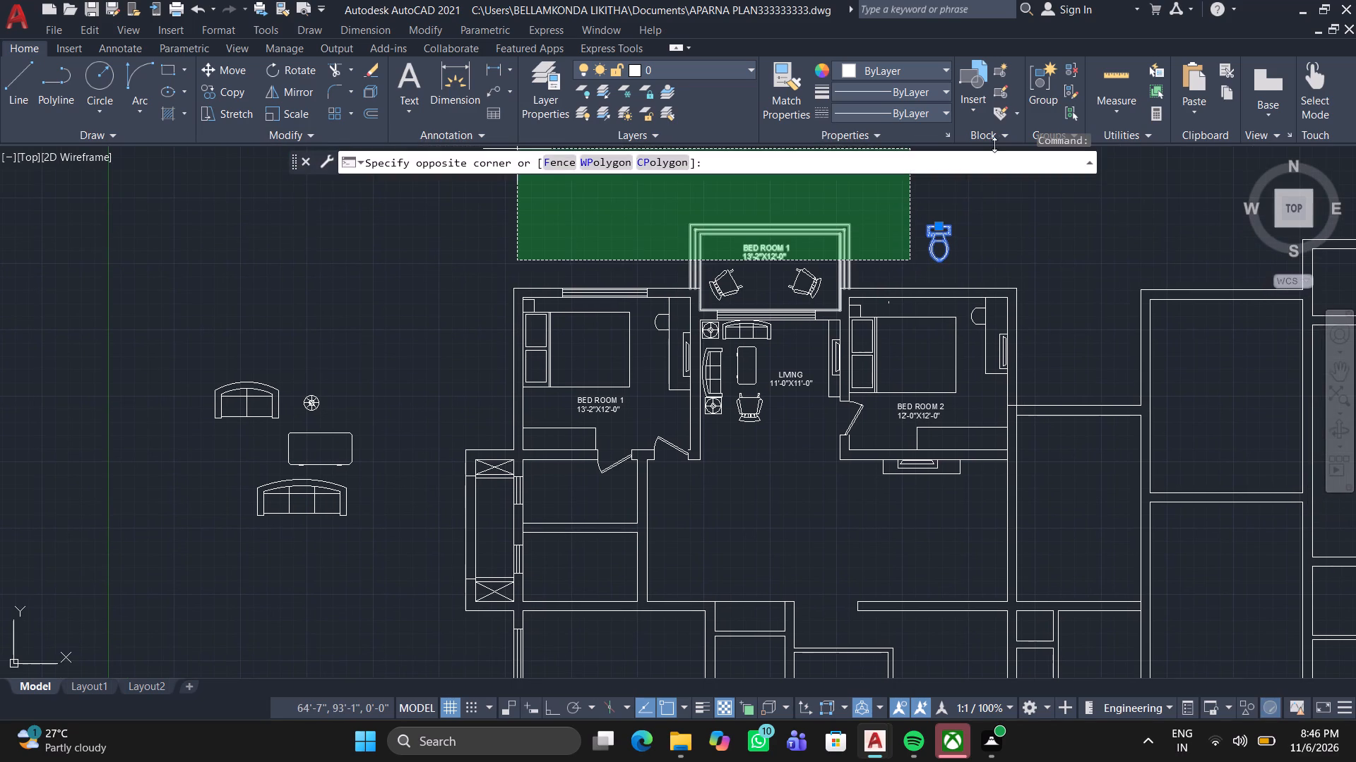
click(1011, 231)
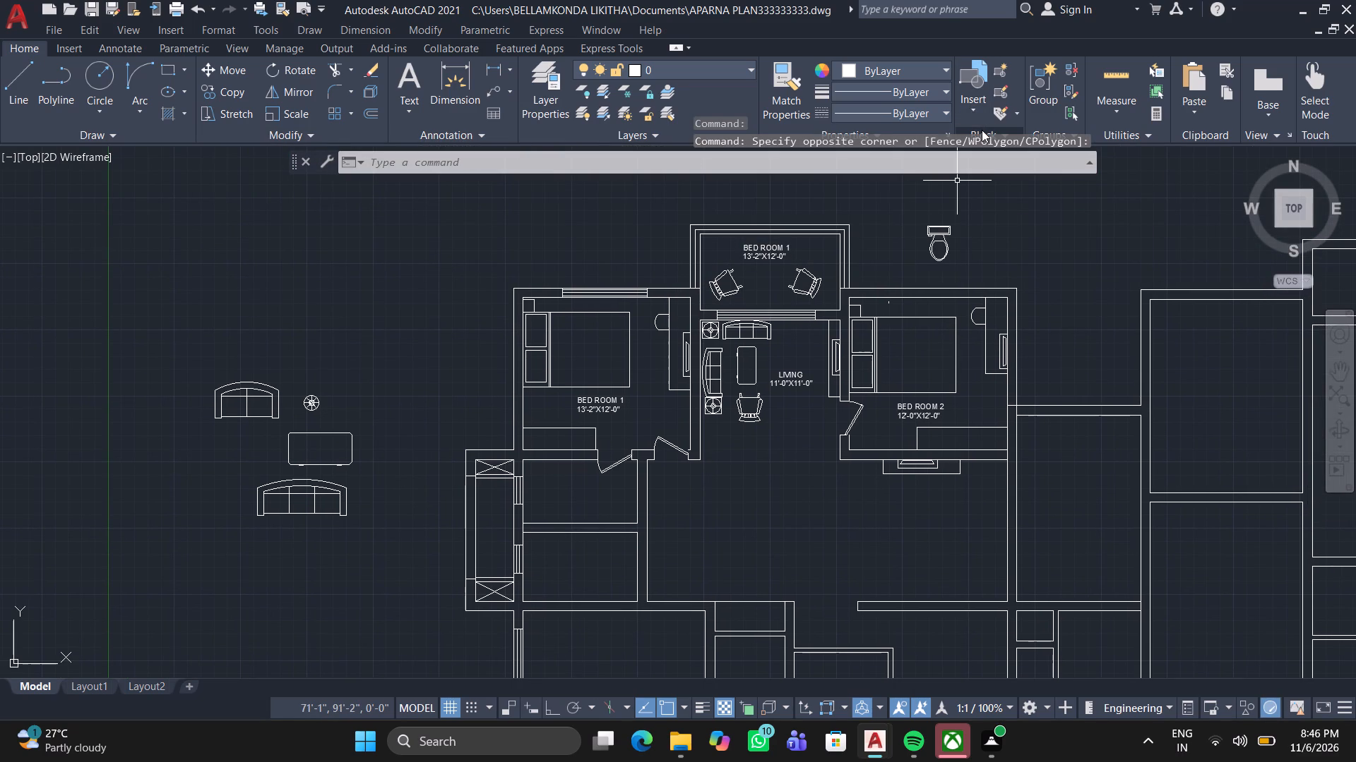
Copy the toilet above BED ROOM 2 into the small room directly below BED ROOM 1.
click(915, 204)
click(968, 272)
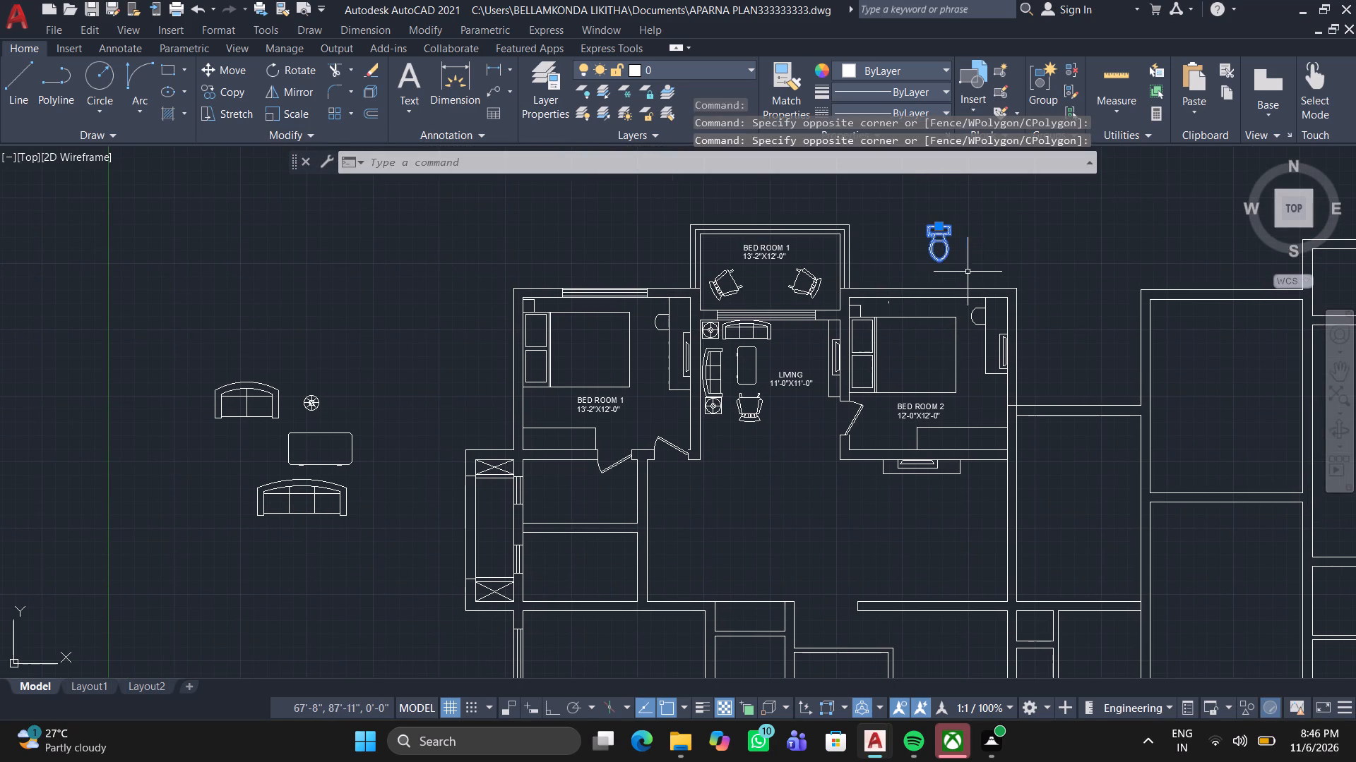
click(239, 93)
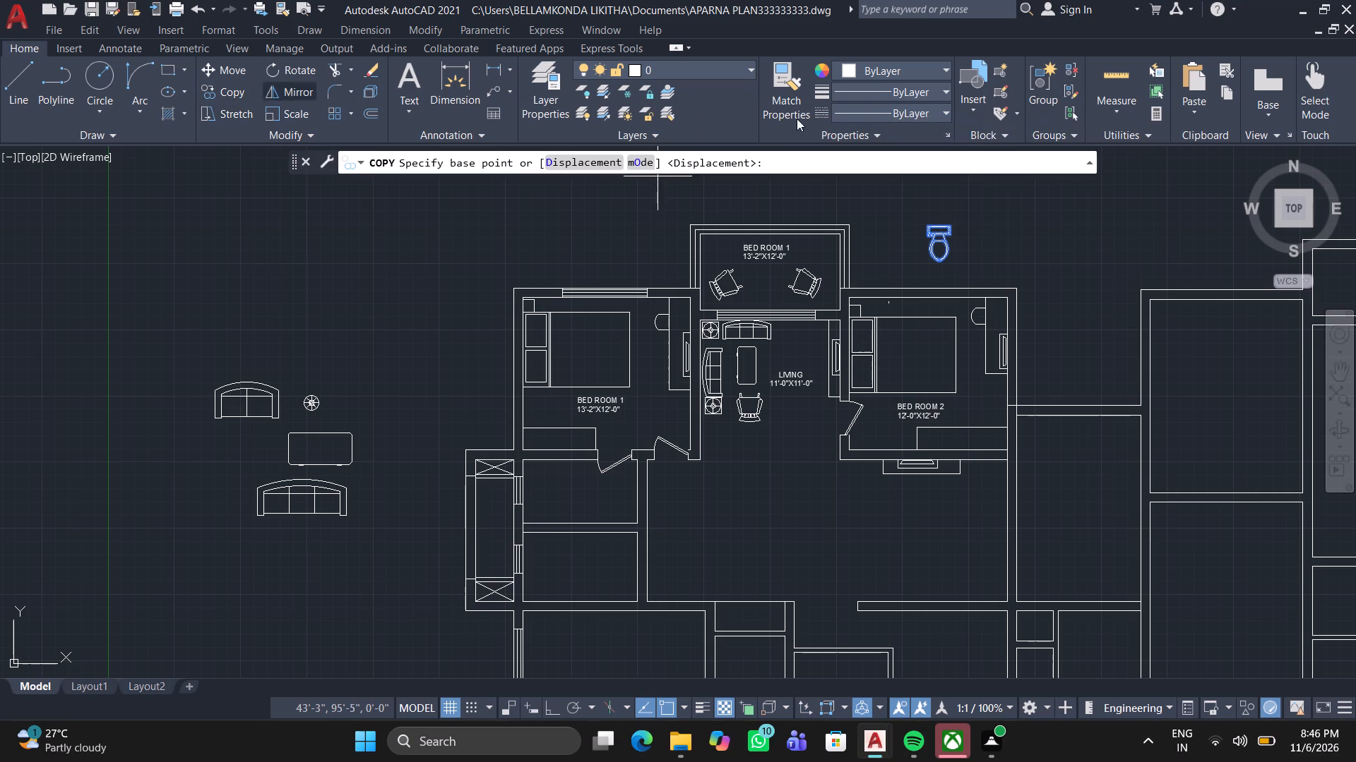
click(941, 226)
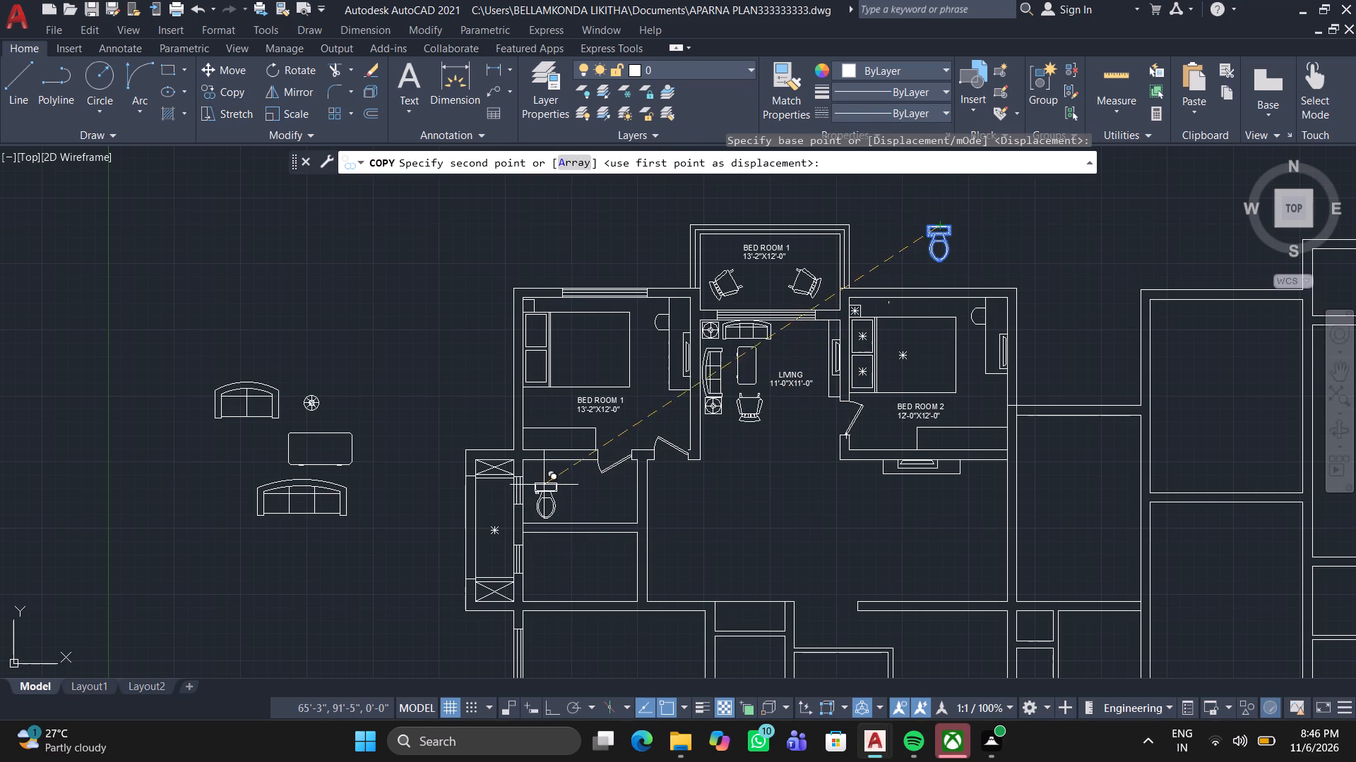
scroll(547, 485, up, 2)
click(620, 494)
key(space)
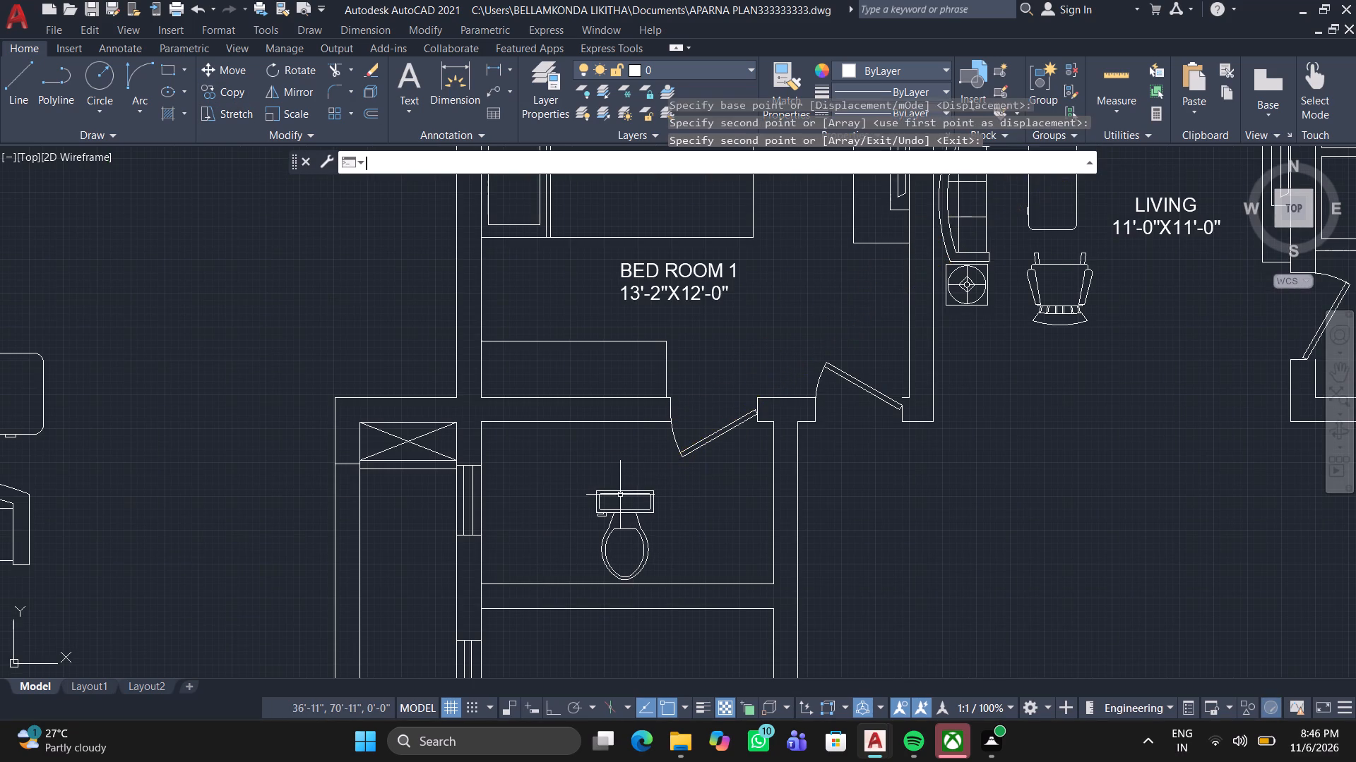
Rotate the copied toilet 180° about the back of its tank, with Ortho on.
click(620, 495)
click(614, 494)
click(588, 508)
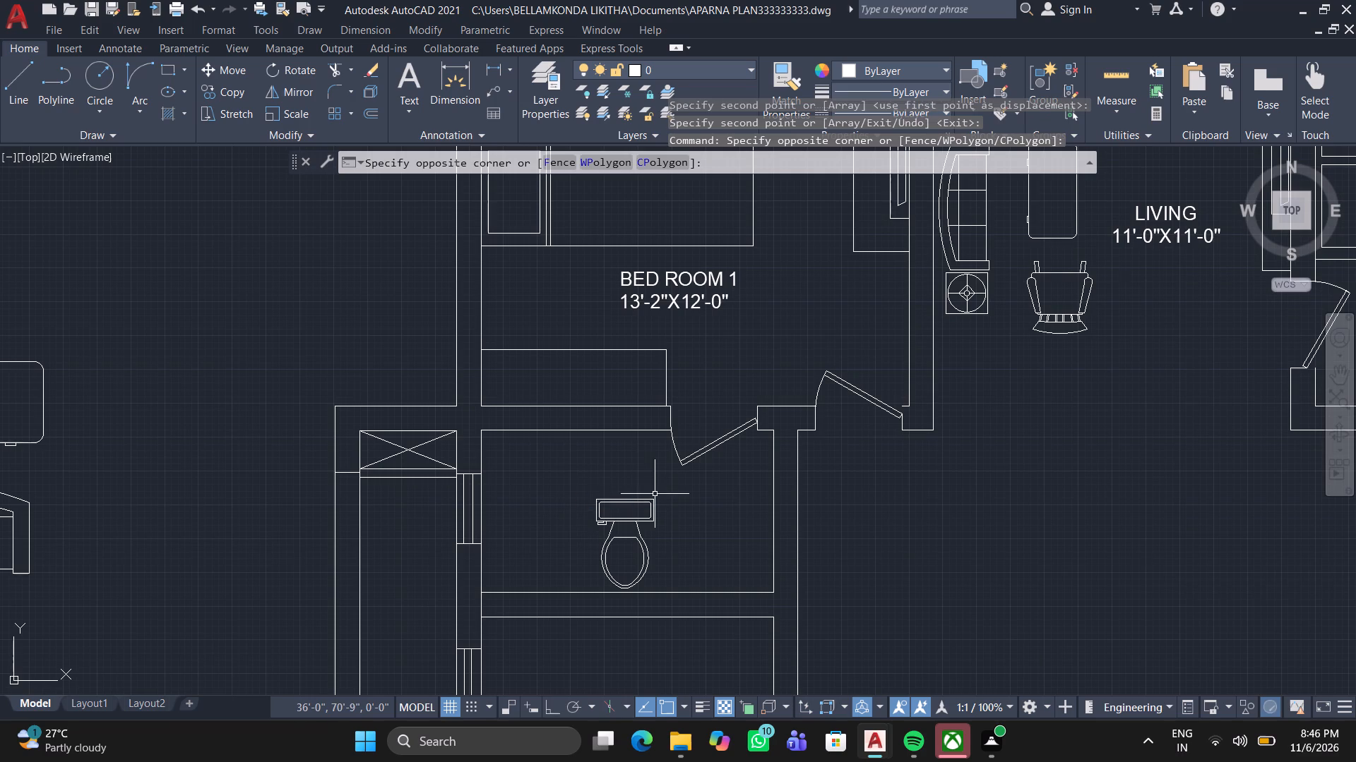
click(655, 494)
drag(631, 540, 620, 543)
double_click(296, 73)
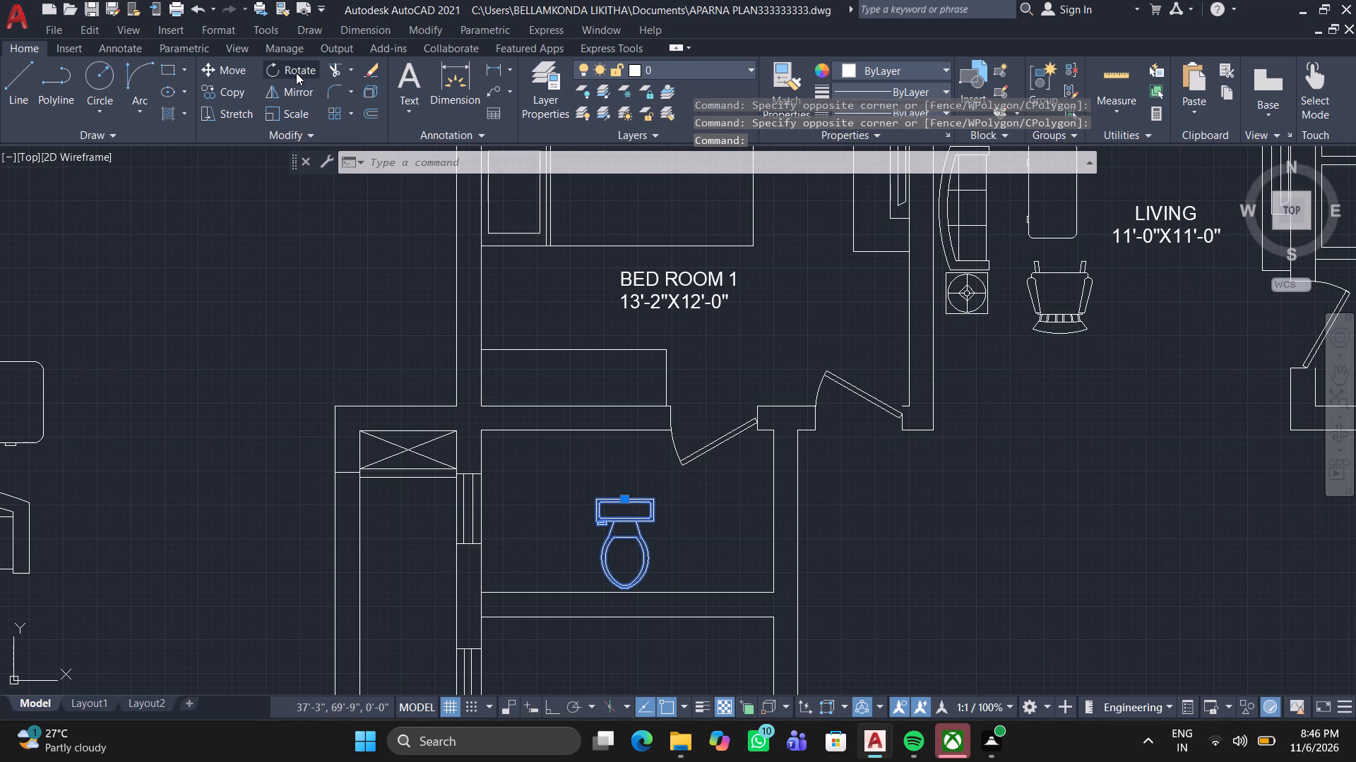
click(631, 501)
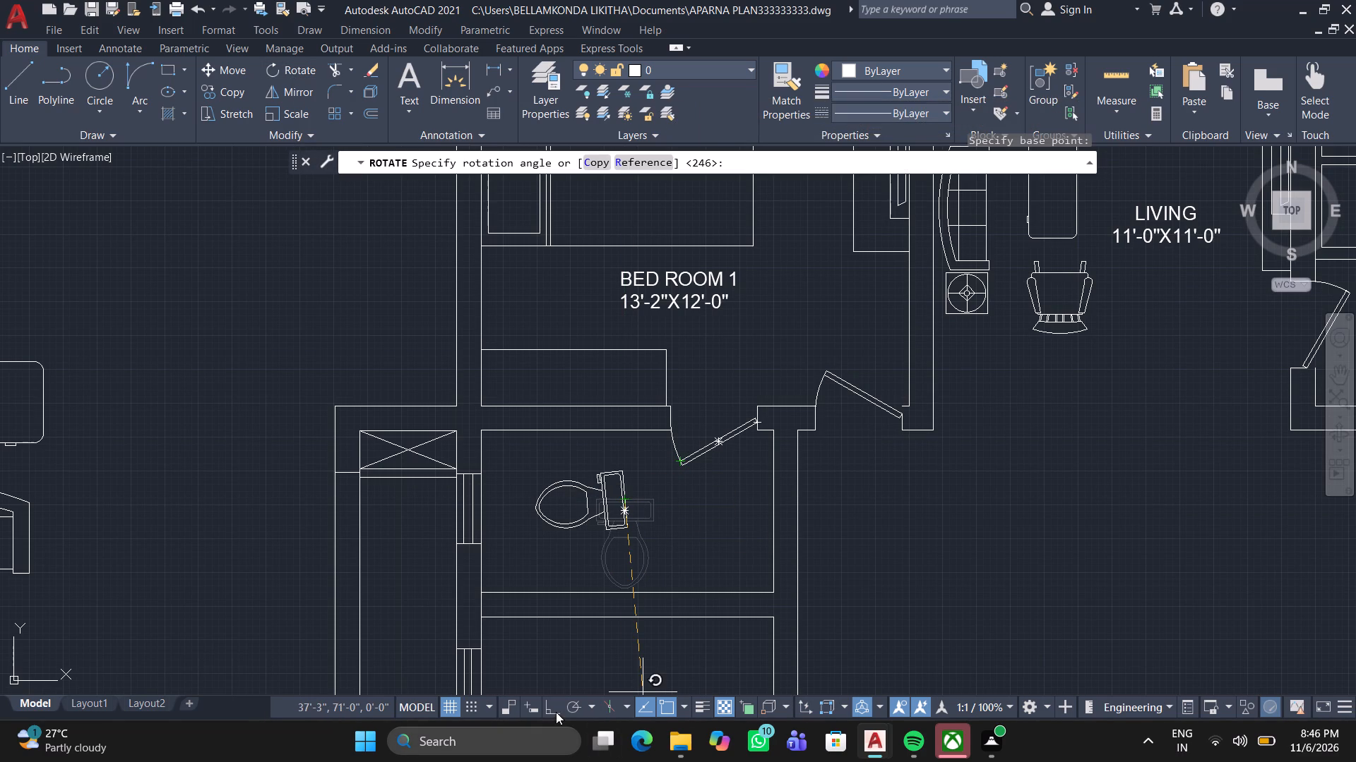
click(556, 712)
click(522, 521)
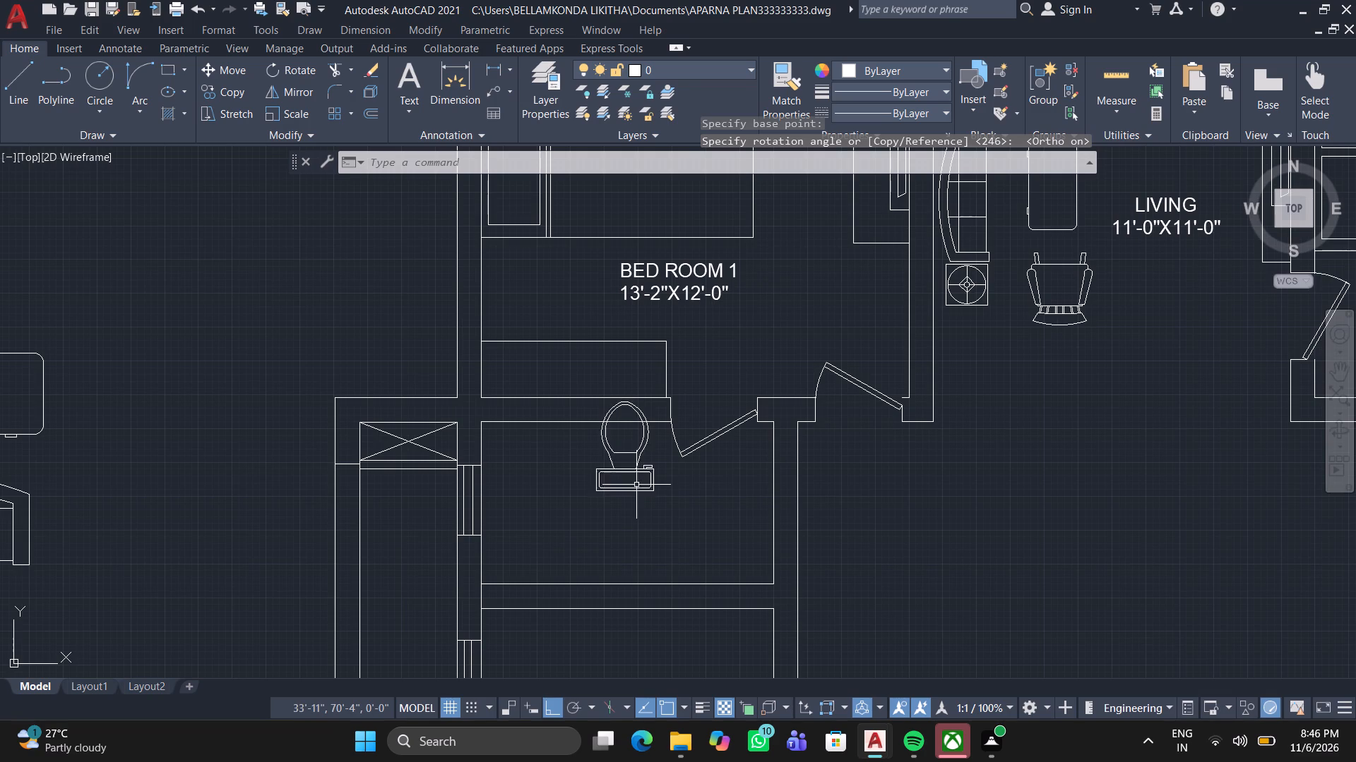
Move the rotated toilet down so the back of its tank sits against the small room's lower wall.
click(636, 484)
click(614, 497)
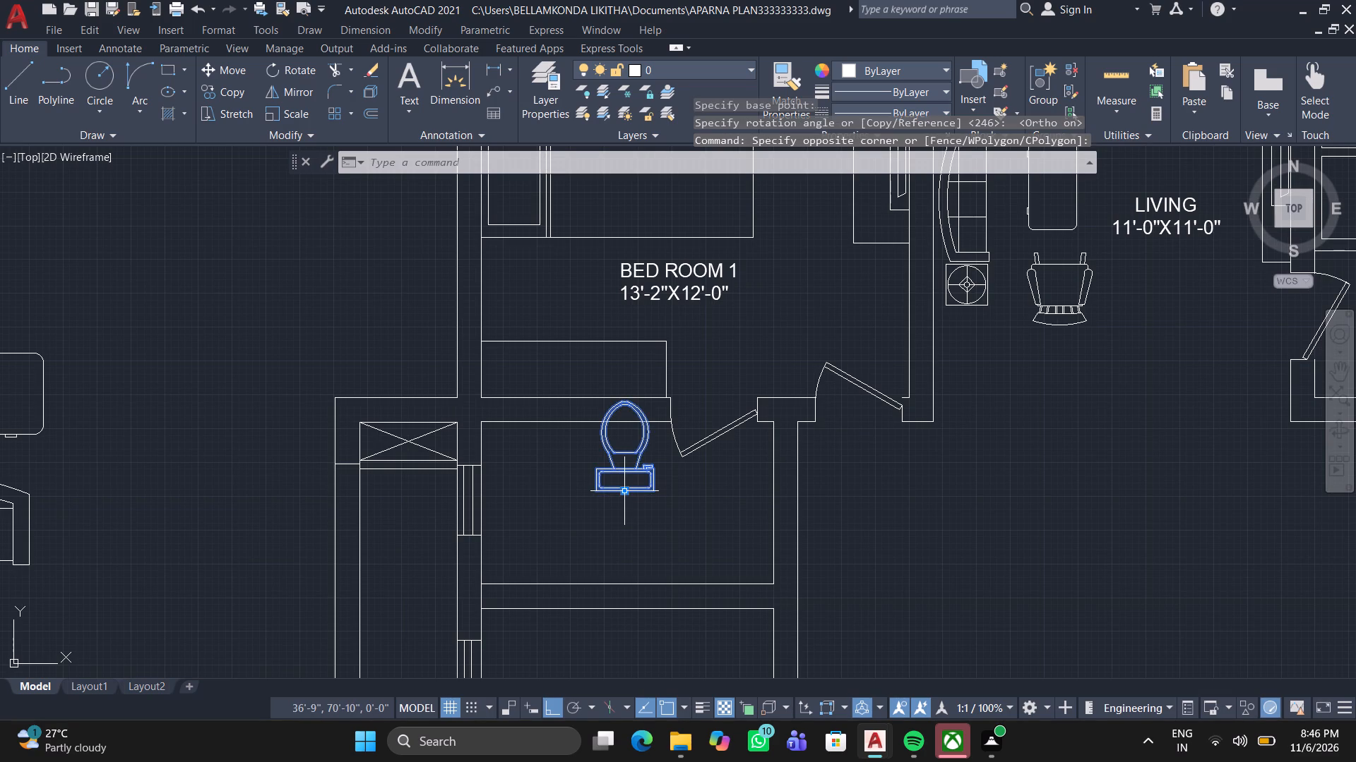
click(624, 495)
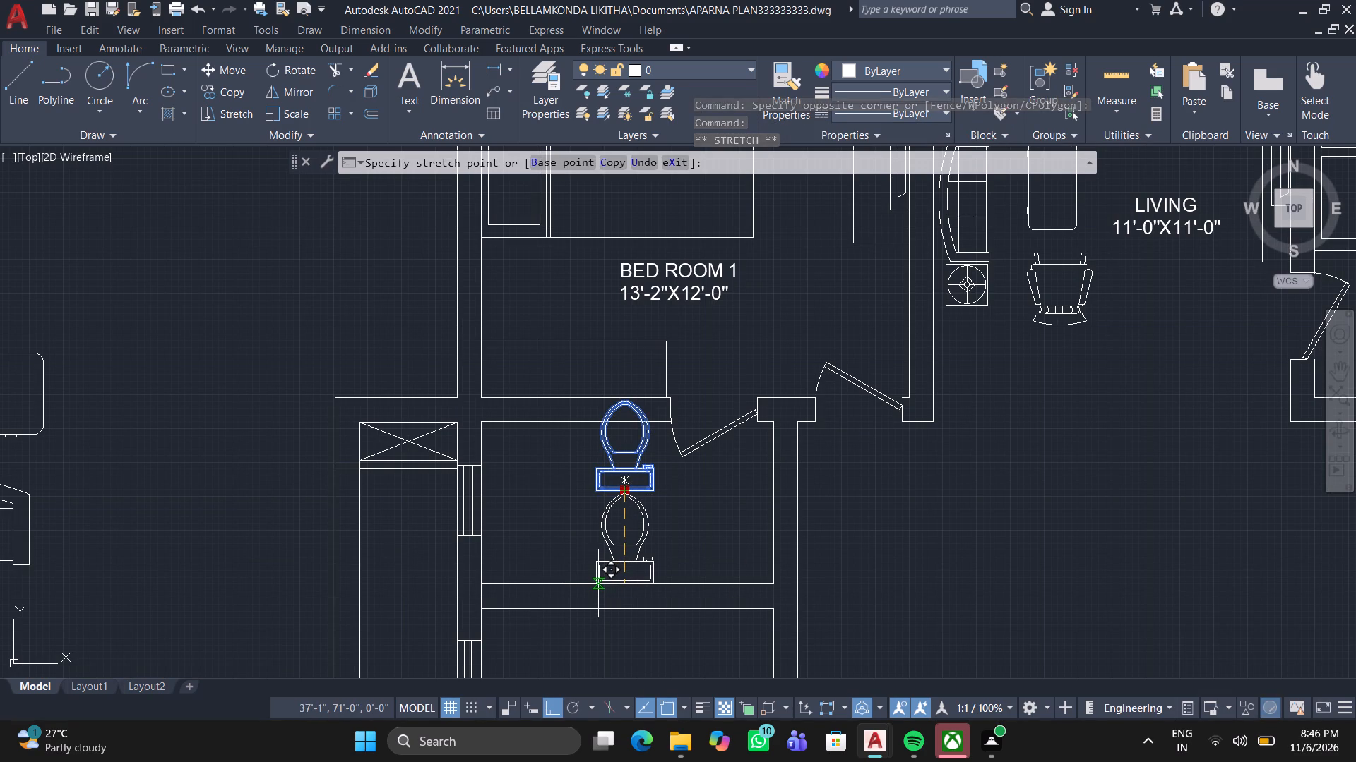
click(598, 583)
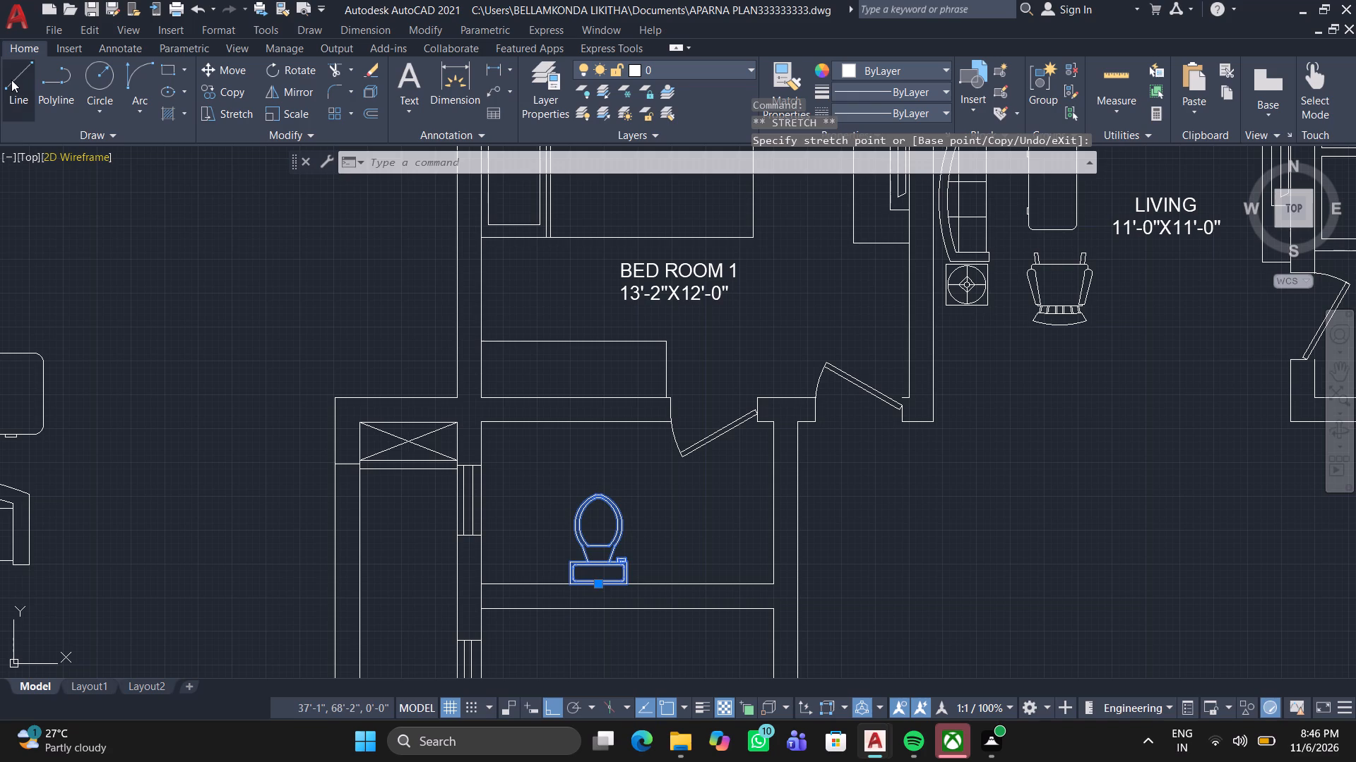
Draw a vertical line between the upper and lower walls of the bathroom below BED ROOM 1, between the window wall and the toilet.
click(12, 78)
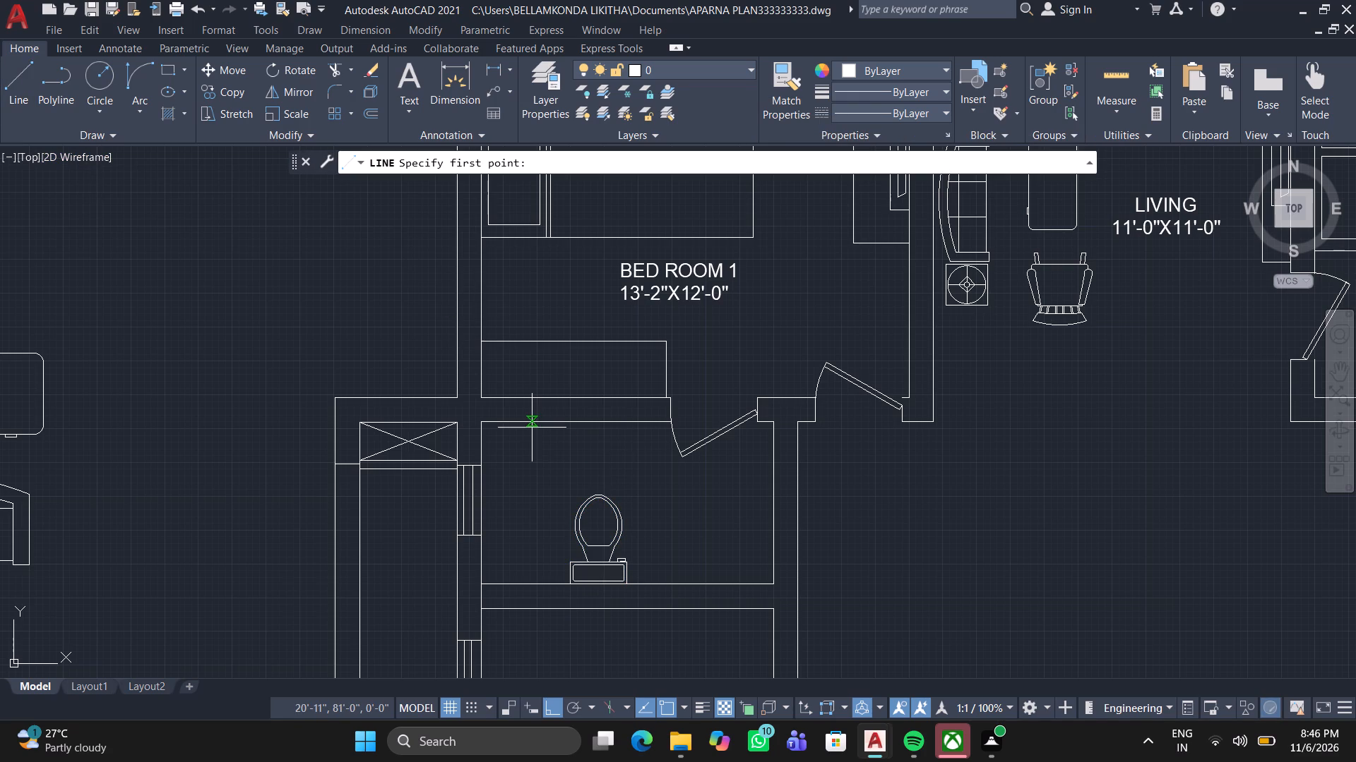
click(532, 428)
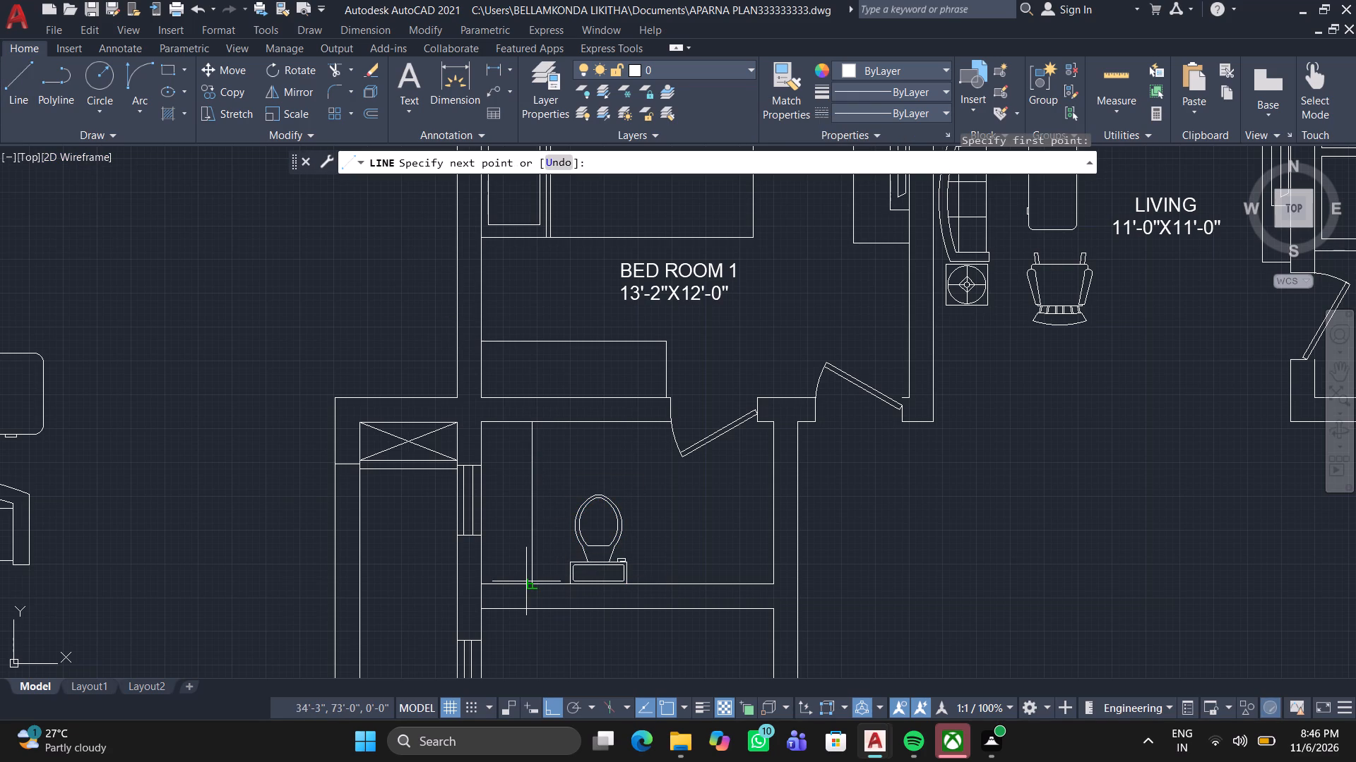
click(530, 586)
key(space)
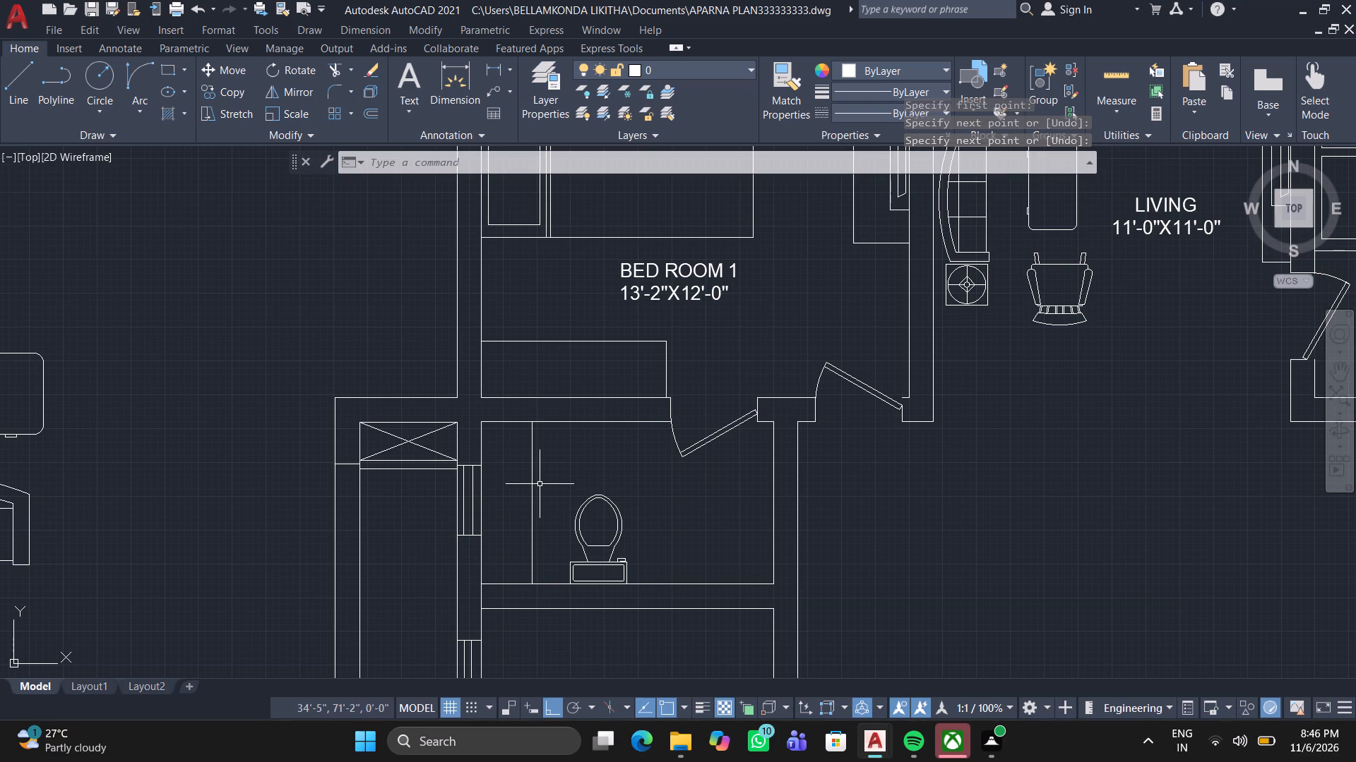
Draw a basin outline of three nested rectangles on the bathroom's lower wall, right of the toilet, with the innermost one narrow.
click(161, 68)
scroll(635, 573, up, 2)
click(703, 600)
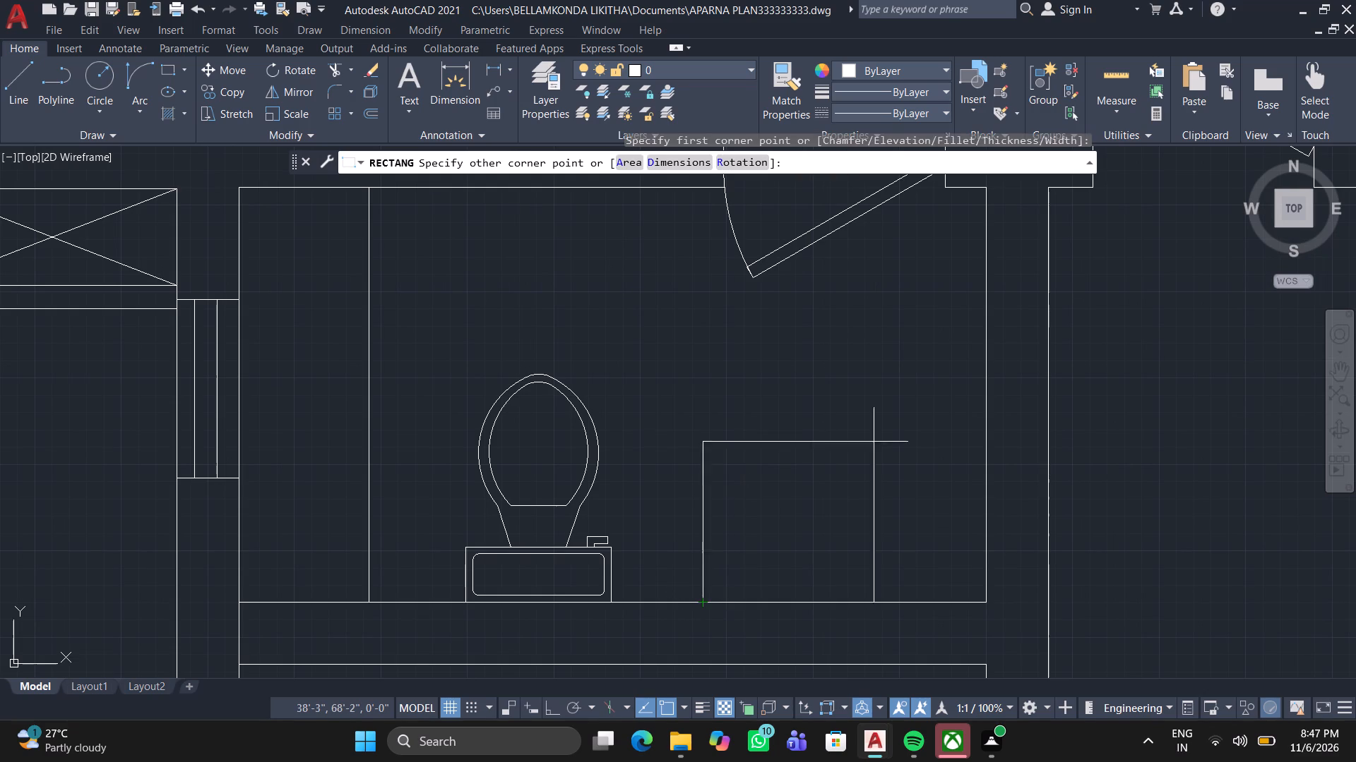
click(910, 473)
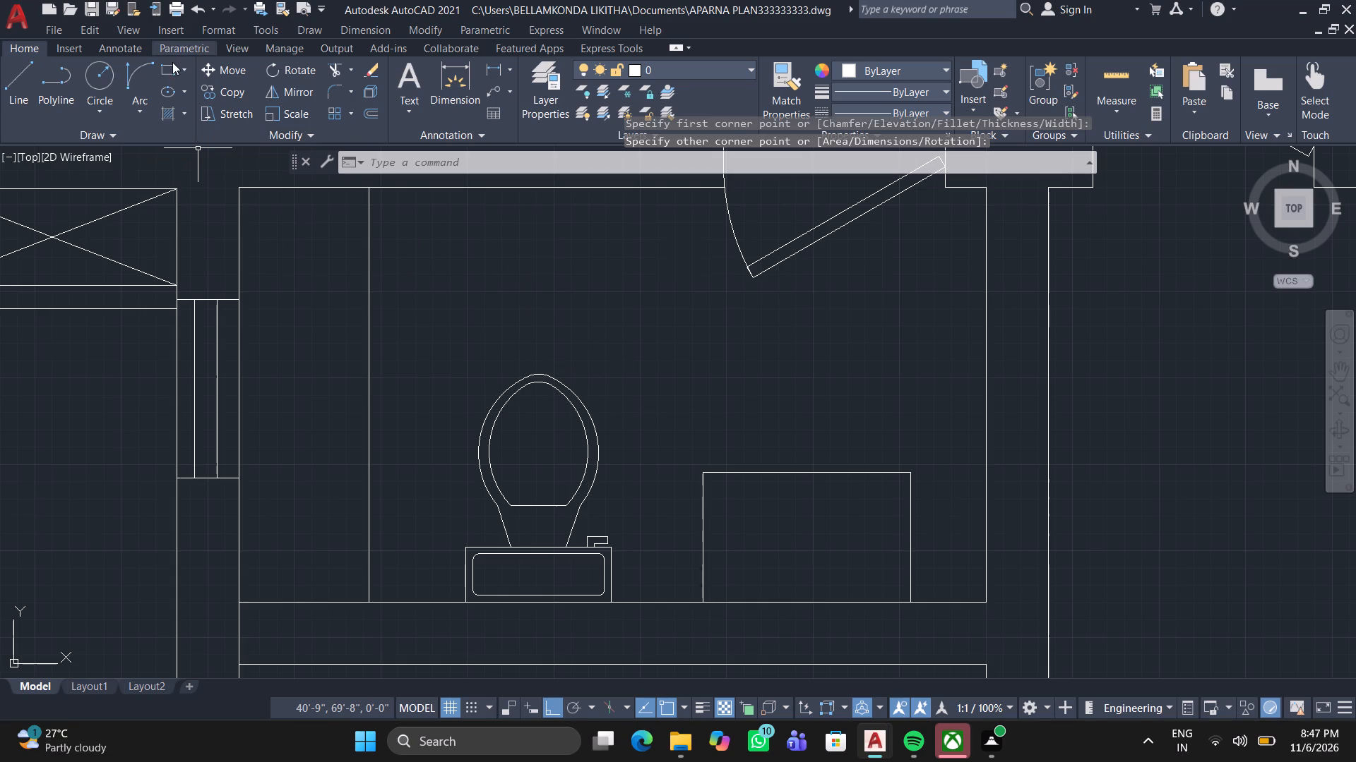
click(167, 71)
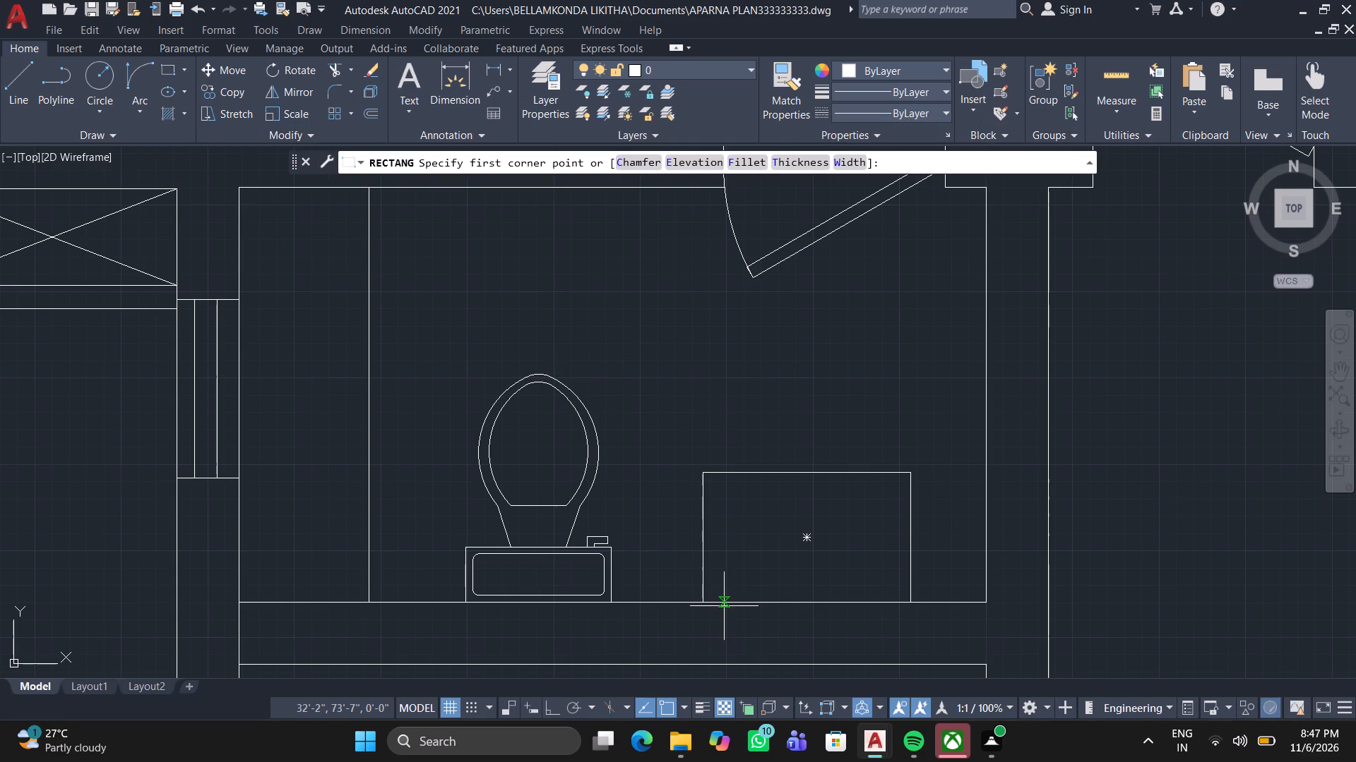
drag(725, 603, 725, 594)
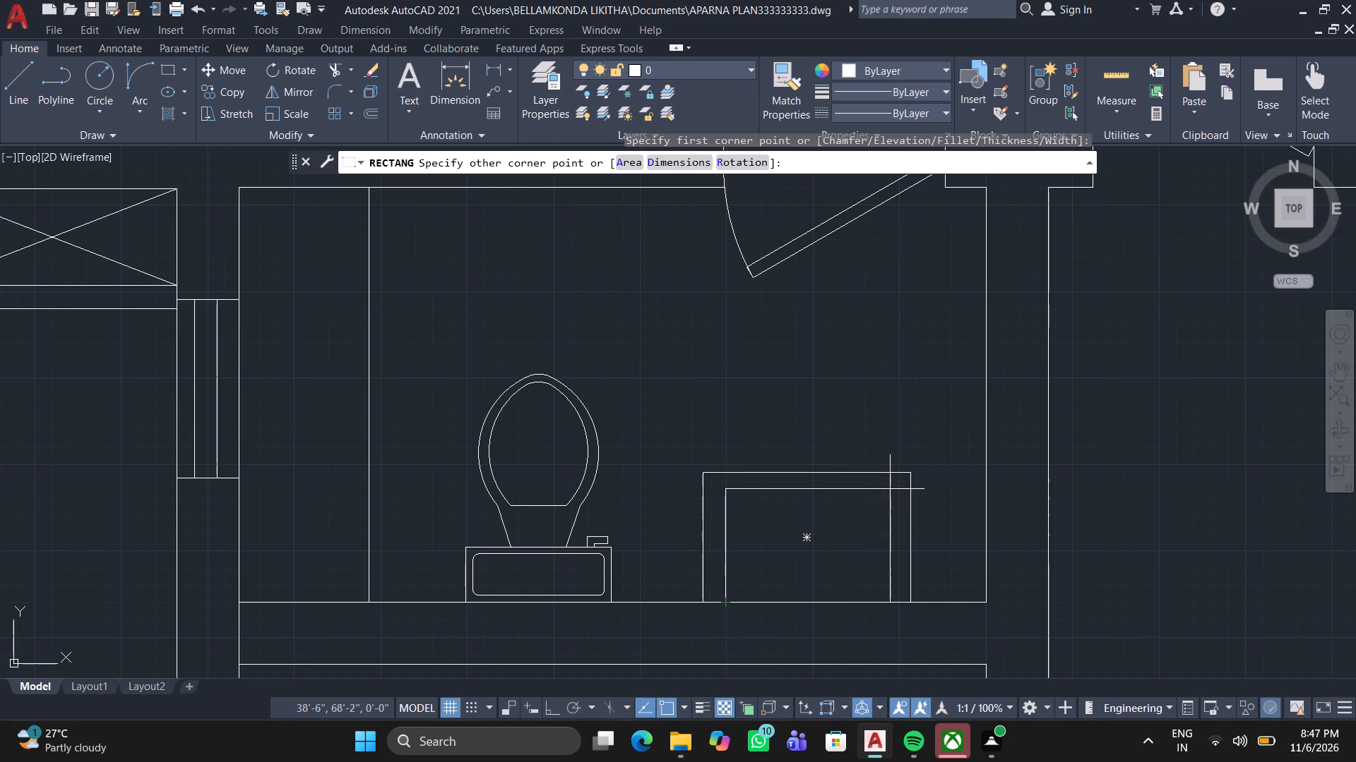
click(875, 493)
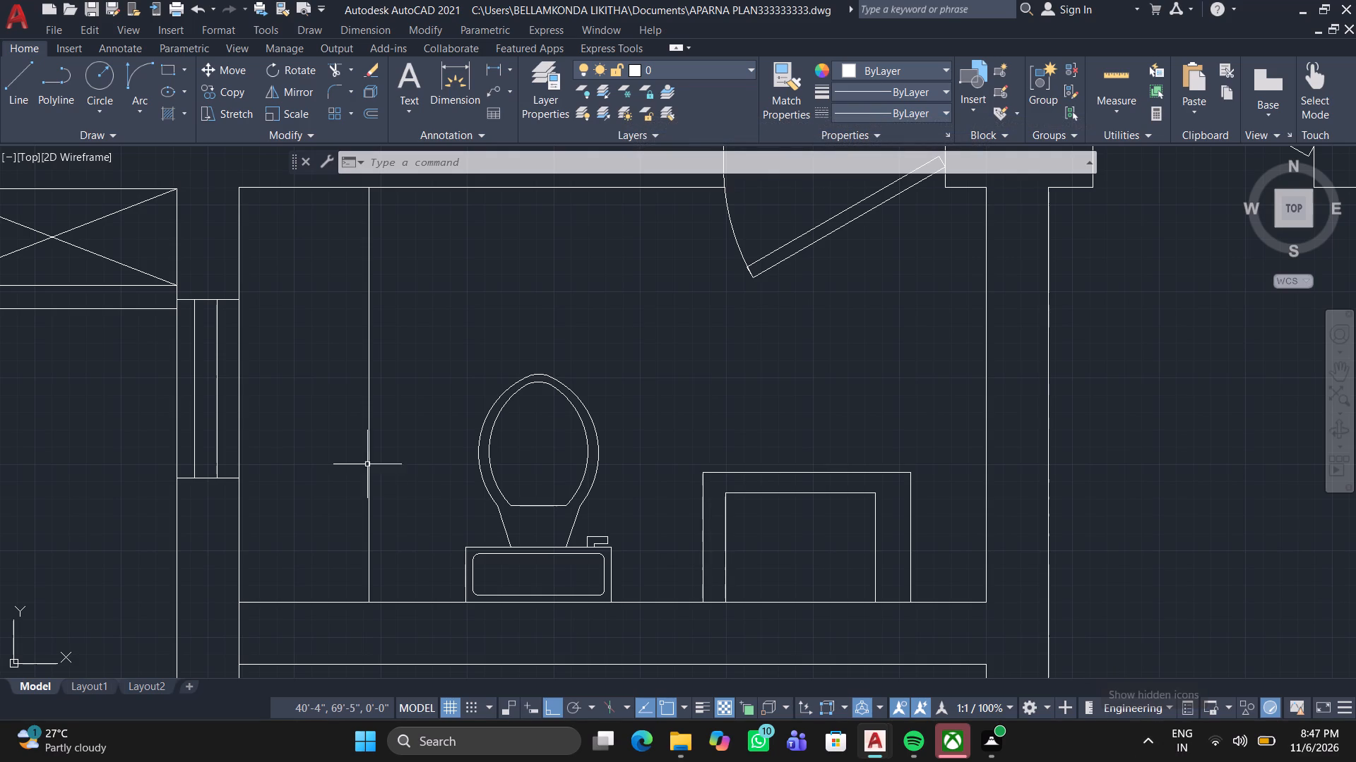
click(169, 73)
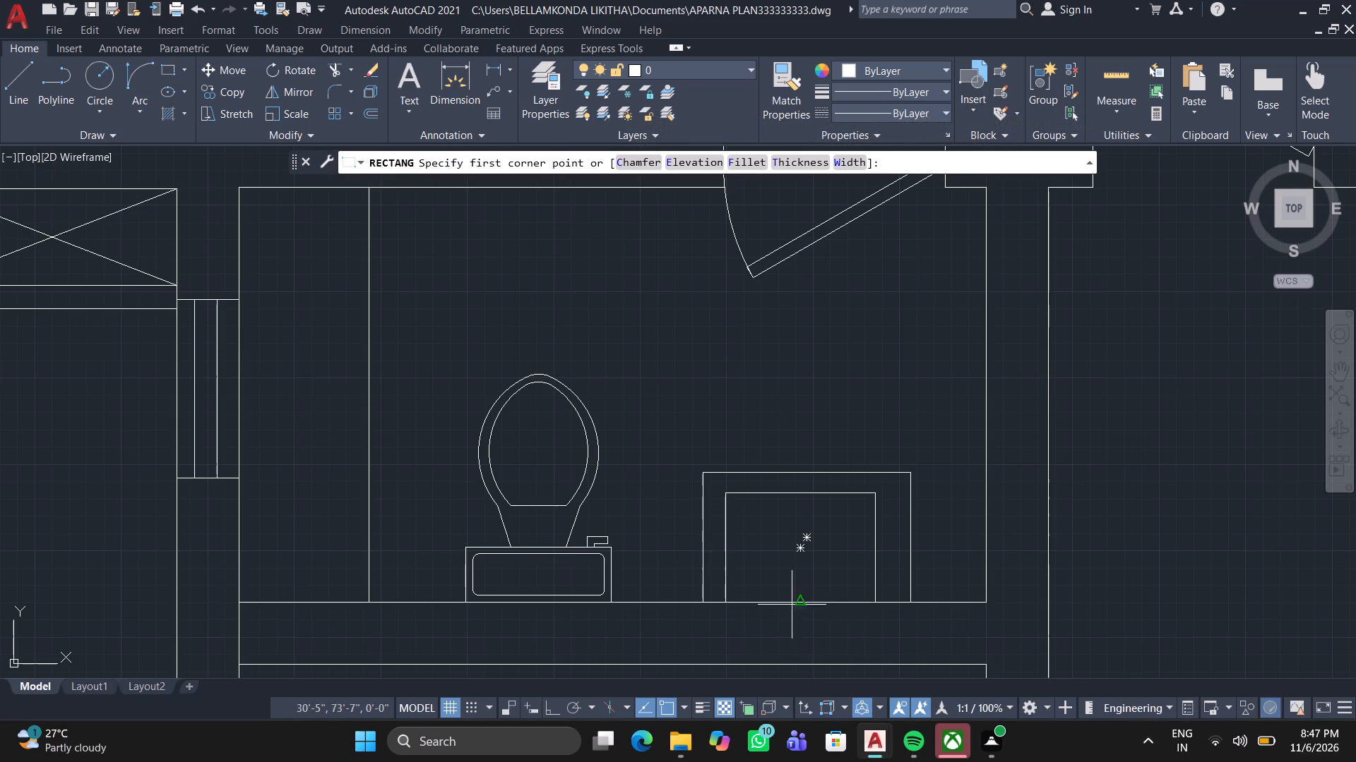
click(786, 599)
click(815, 519)
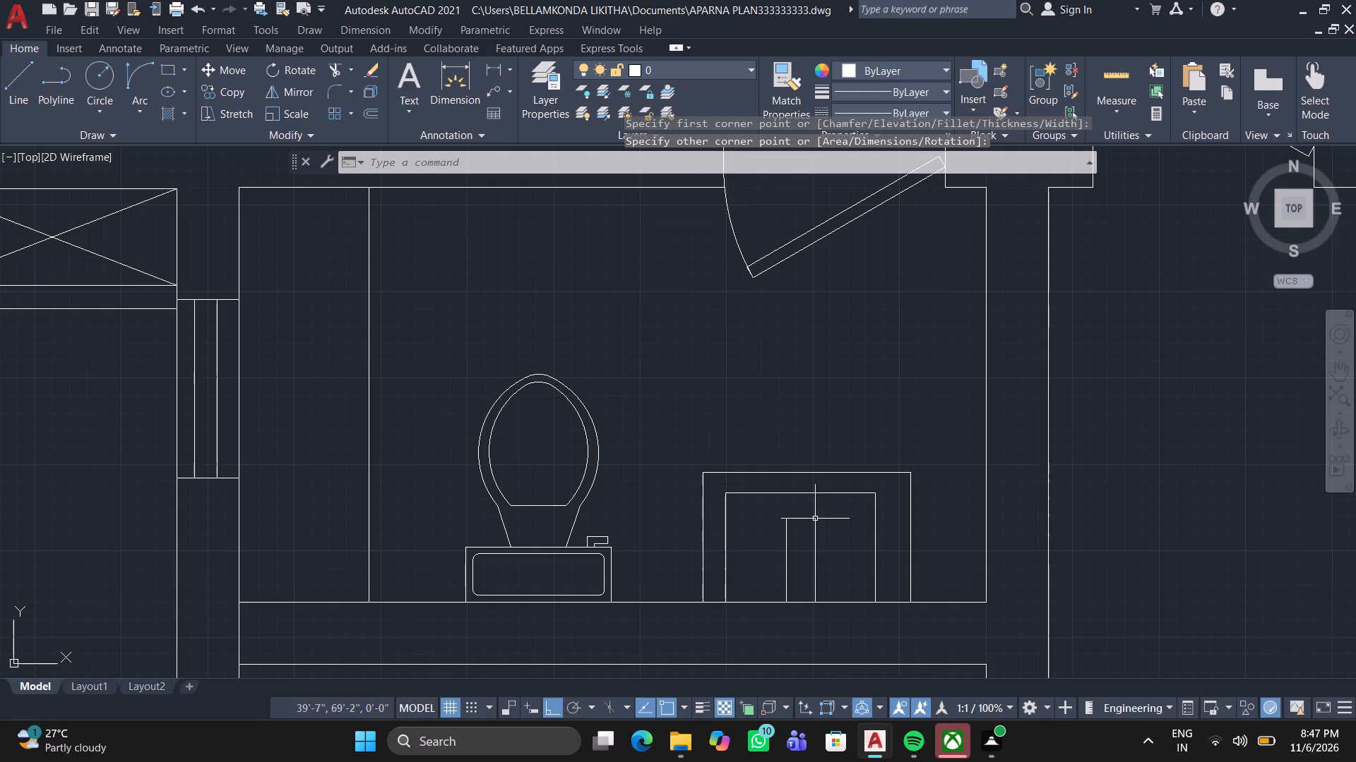
Copy the BED ROOM 1 label with its dimensions into the bathroom, just above the toilet, with Ortho off.
scroll(882, 545, down, 2)
scroll(771, 487, down, 1)
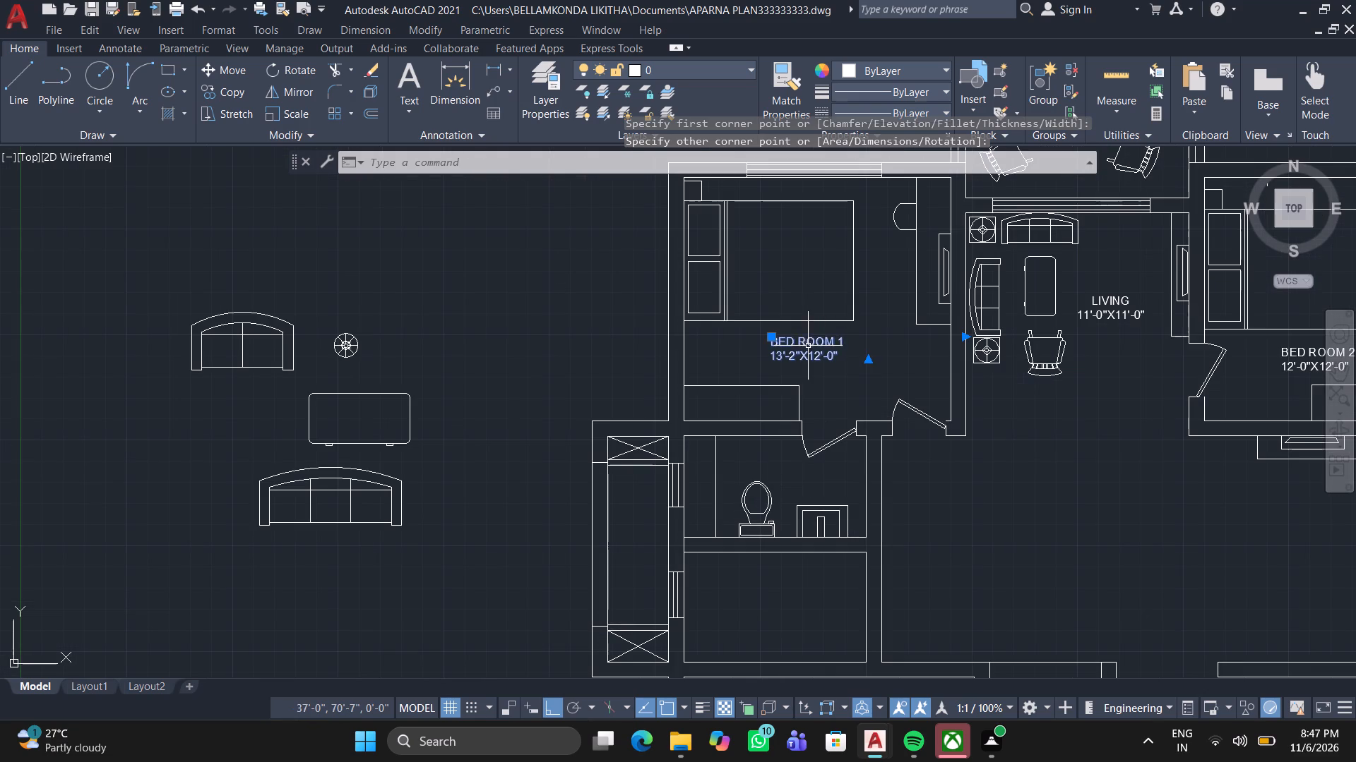
click(808, 346)
click(234, 86)
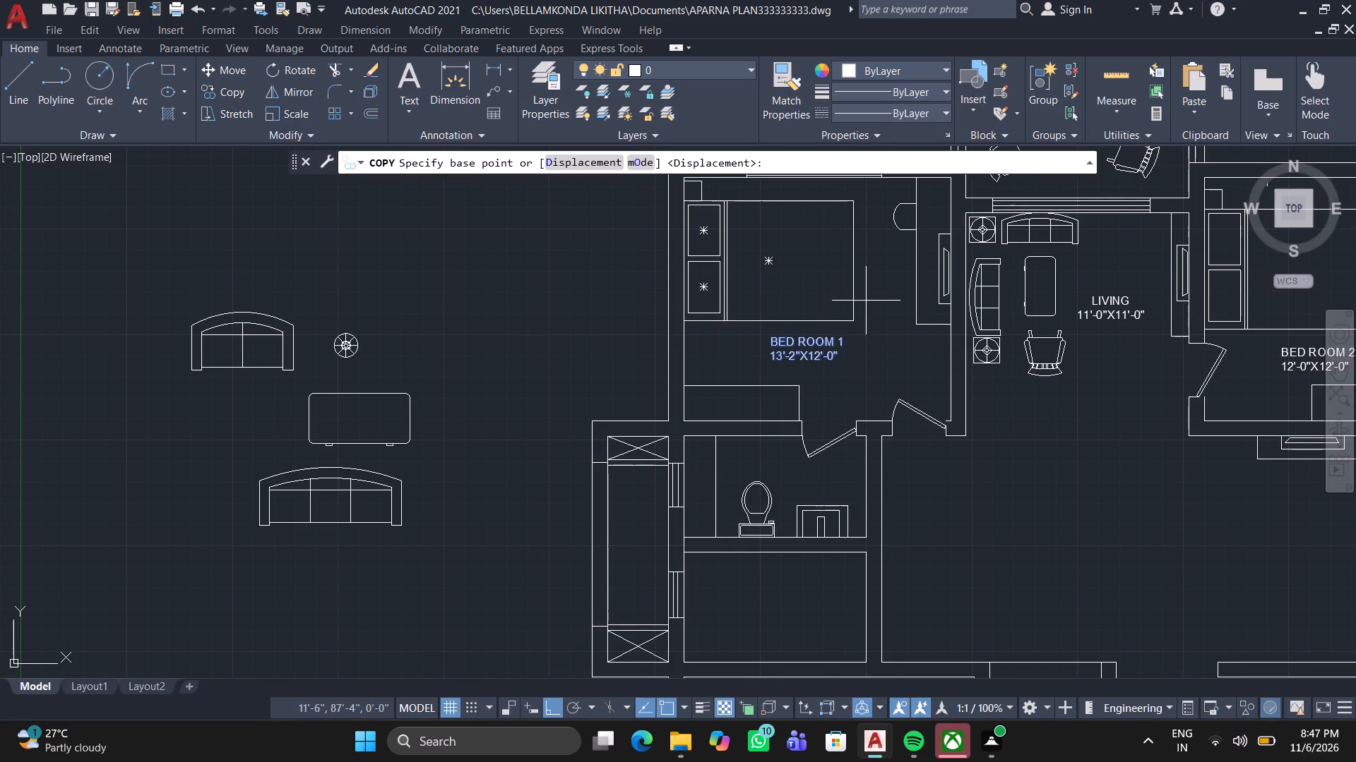
click(826, 344)
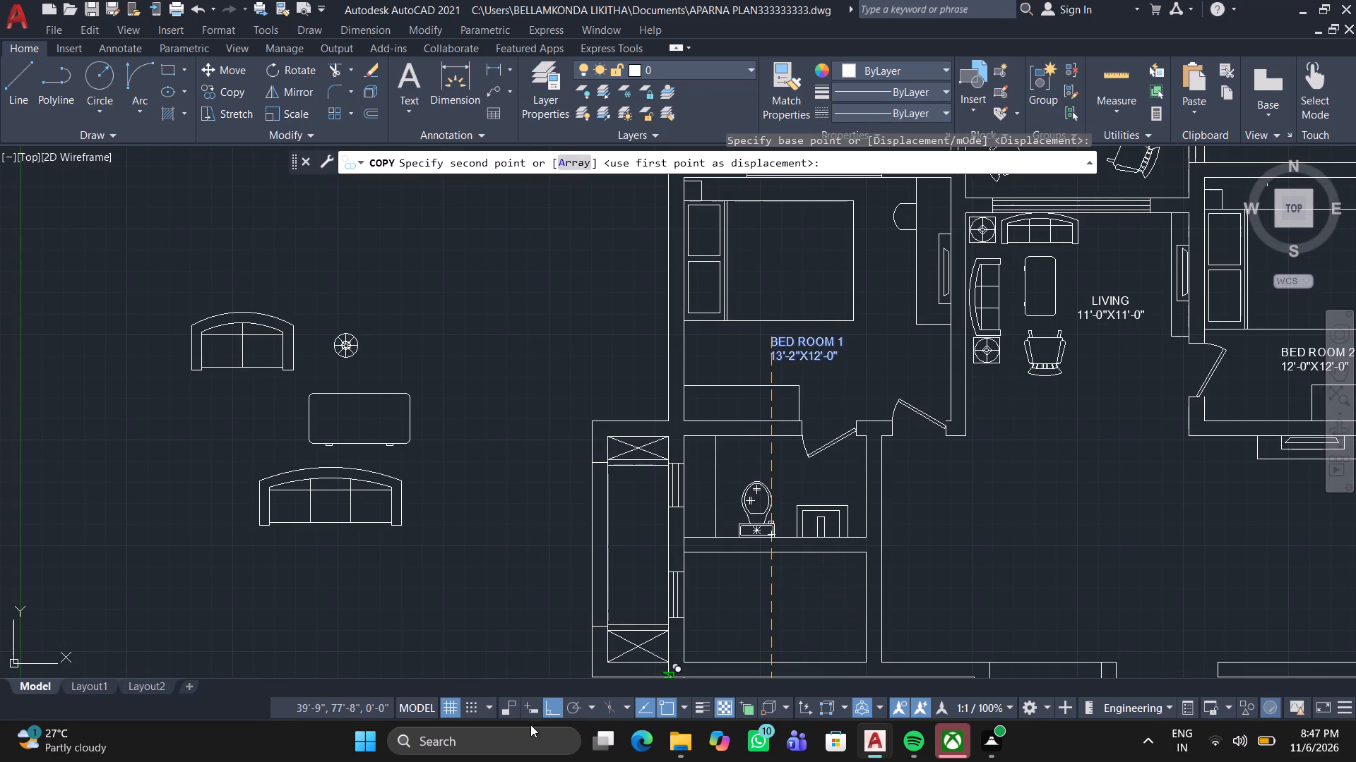
click(550, 708)
scroll(775, 415, up, 2)
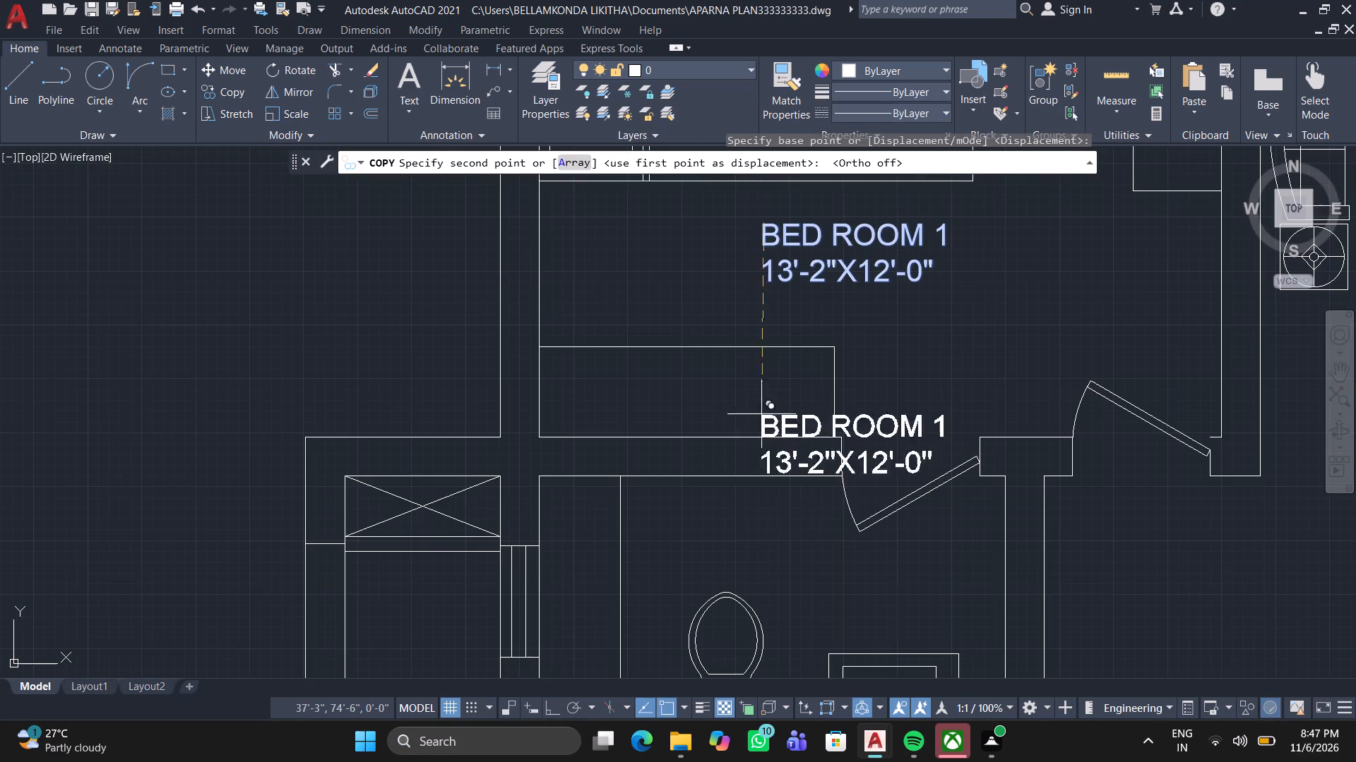
click(655, 520)
key(space)
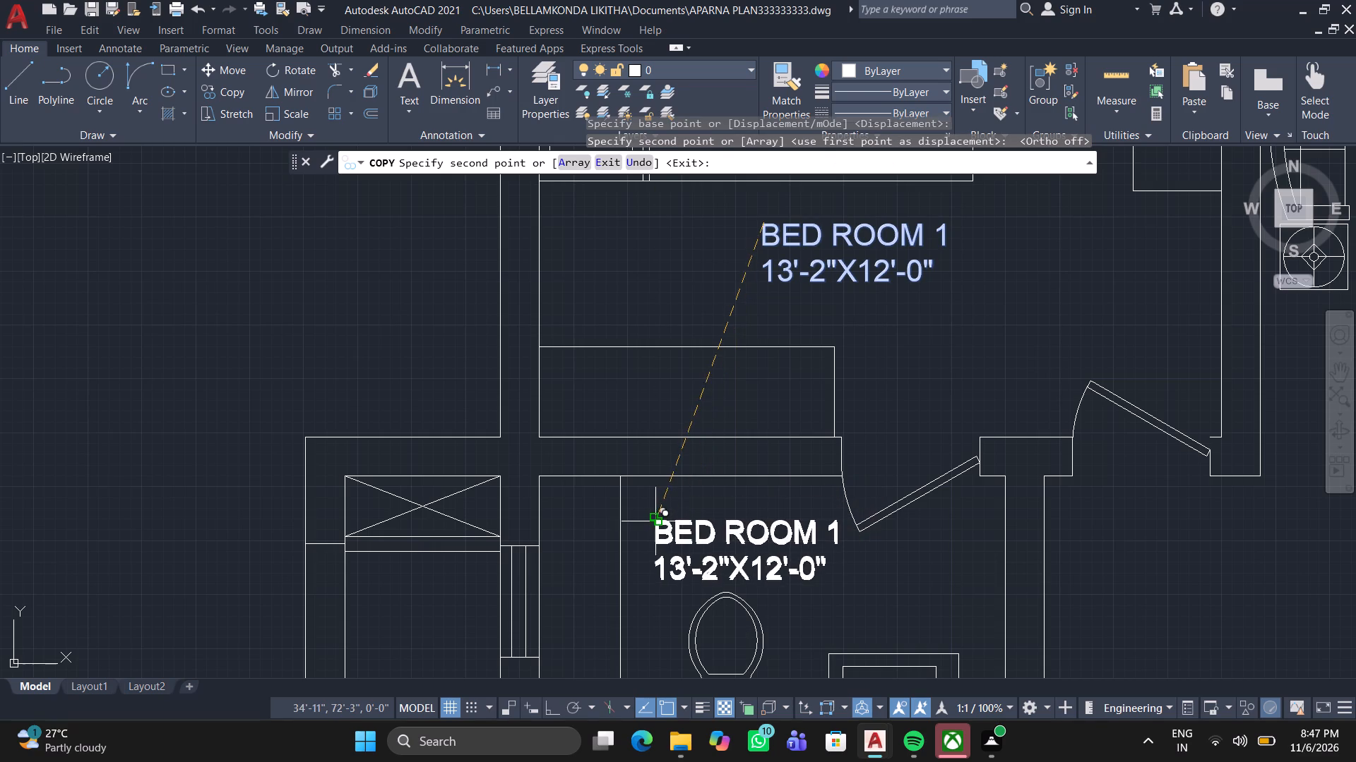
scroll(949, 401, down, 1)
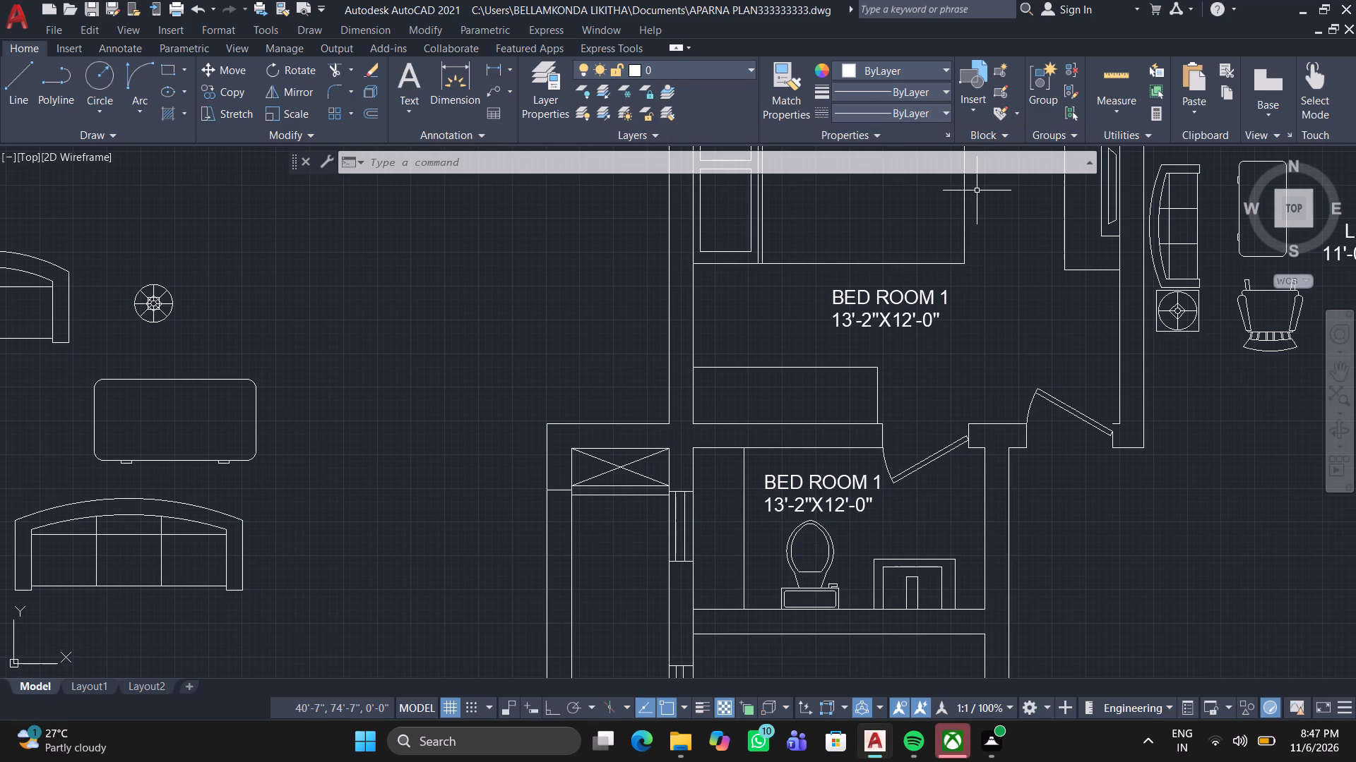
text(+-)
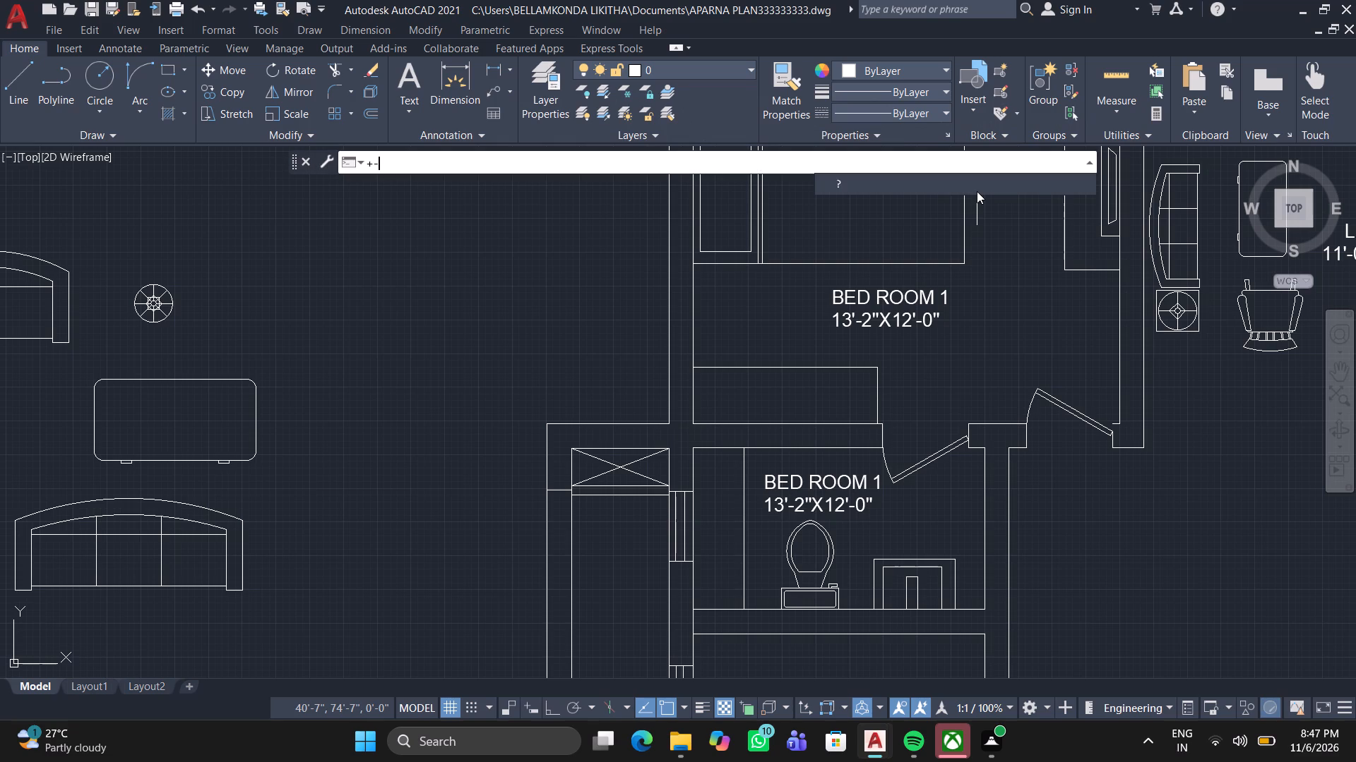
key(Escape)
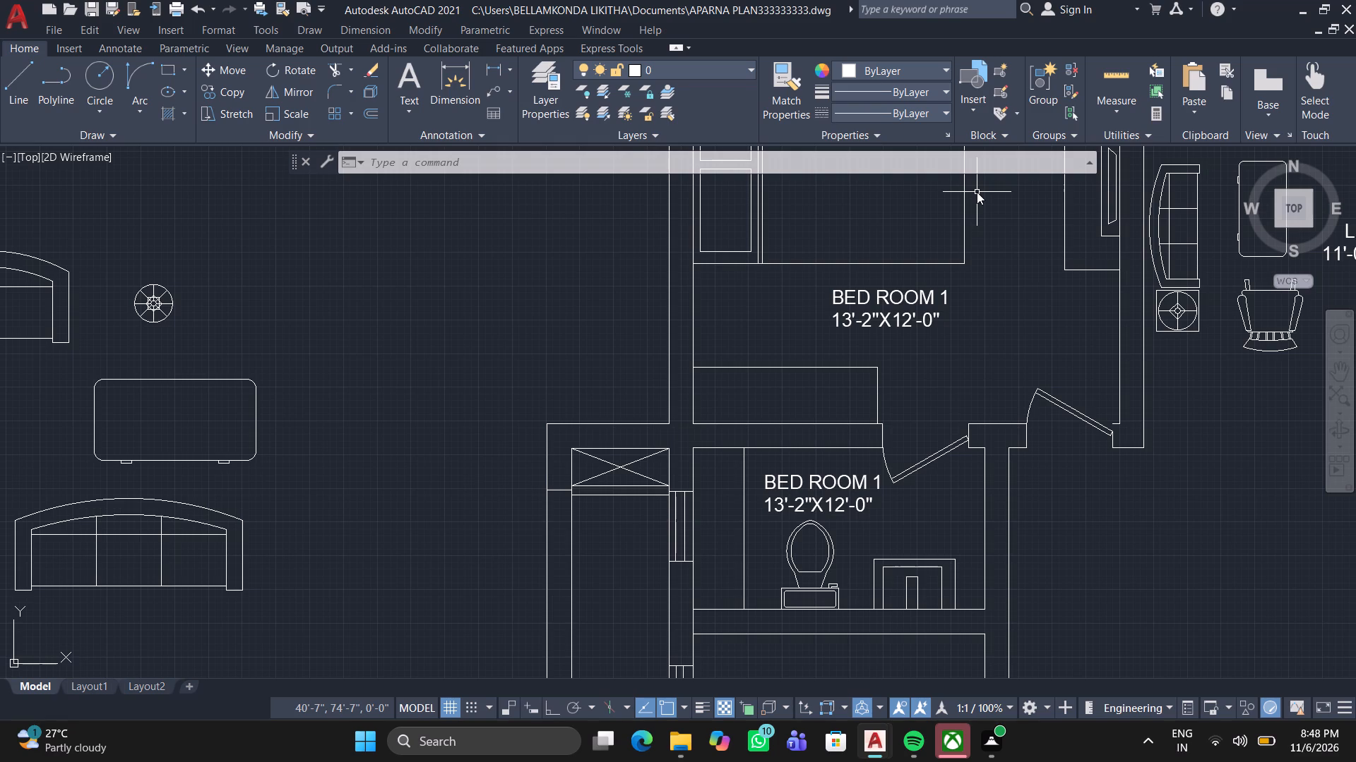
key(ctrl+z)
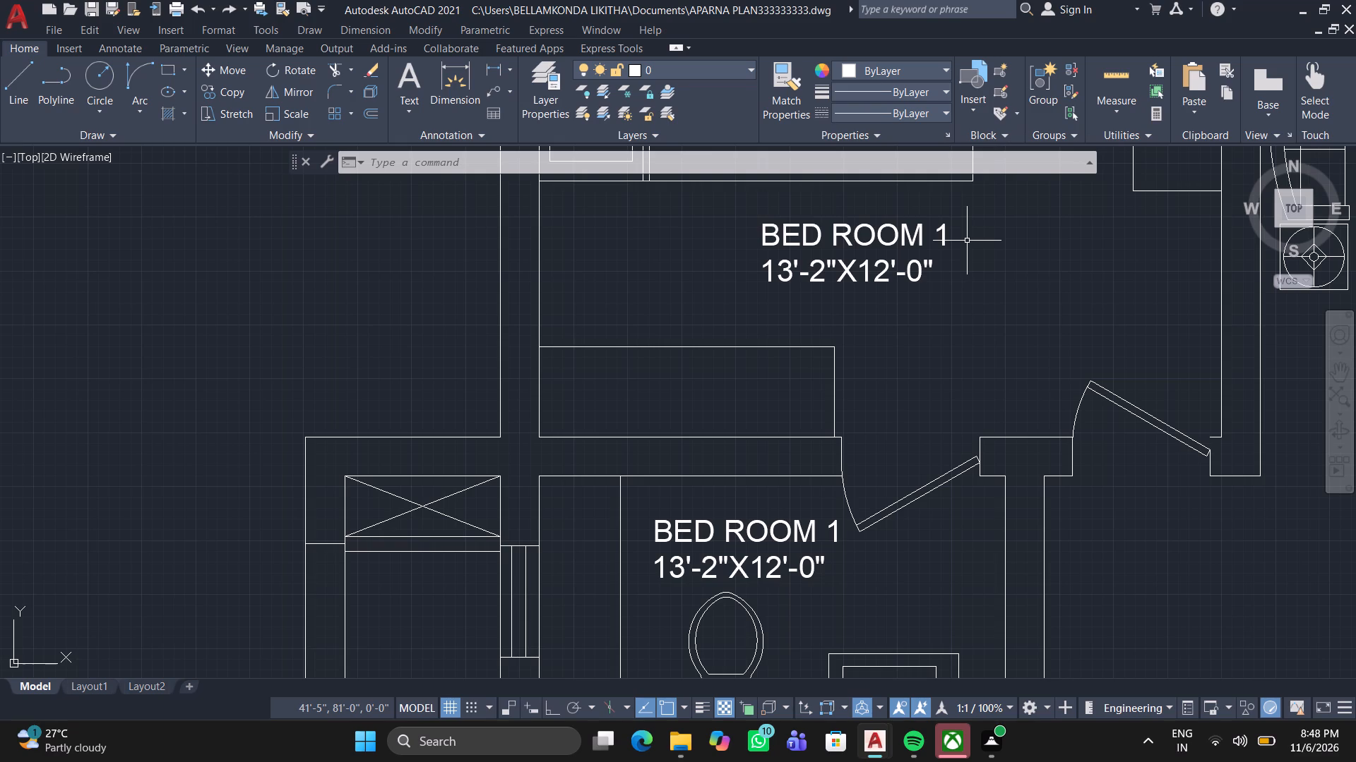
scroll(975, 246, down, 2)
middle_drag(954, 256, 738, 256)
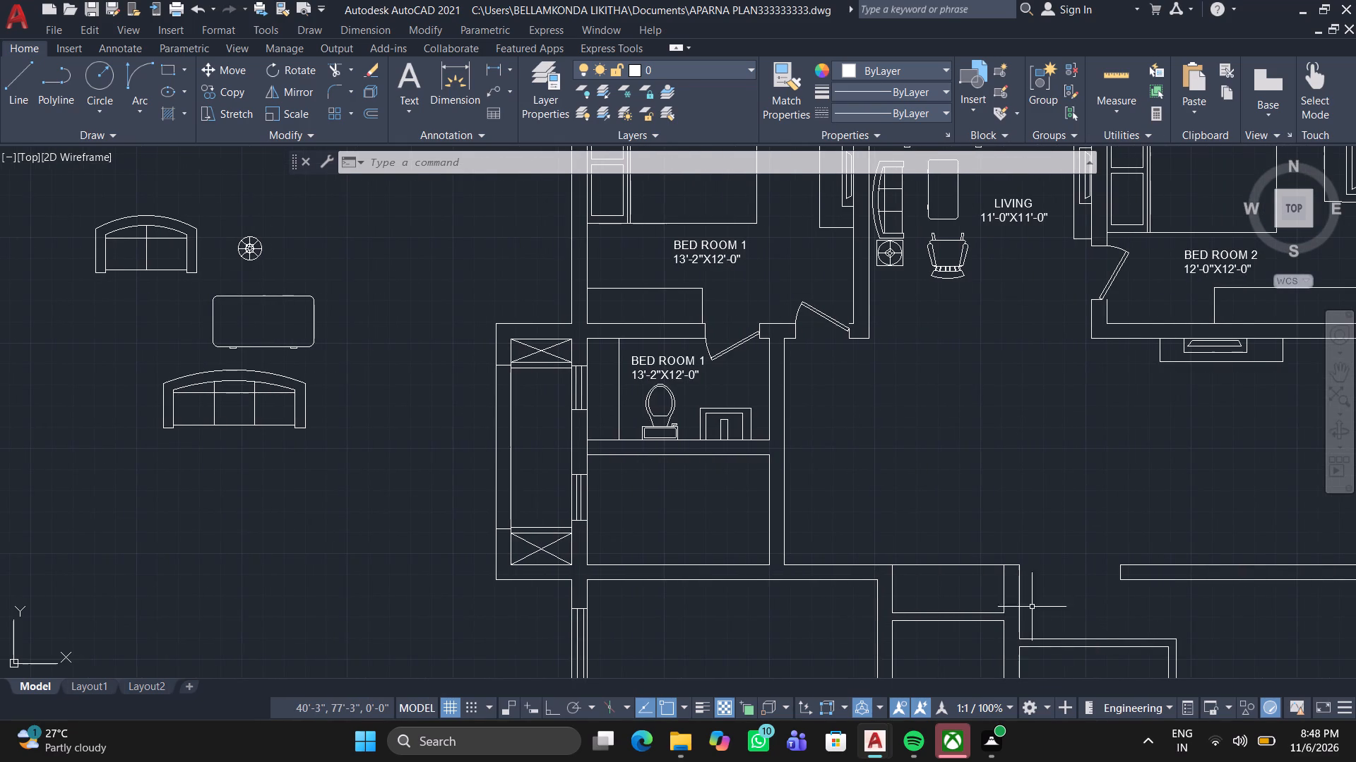
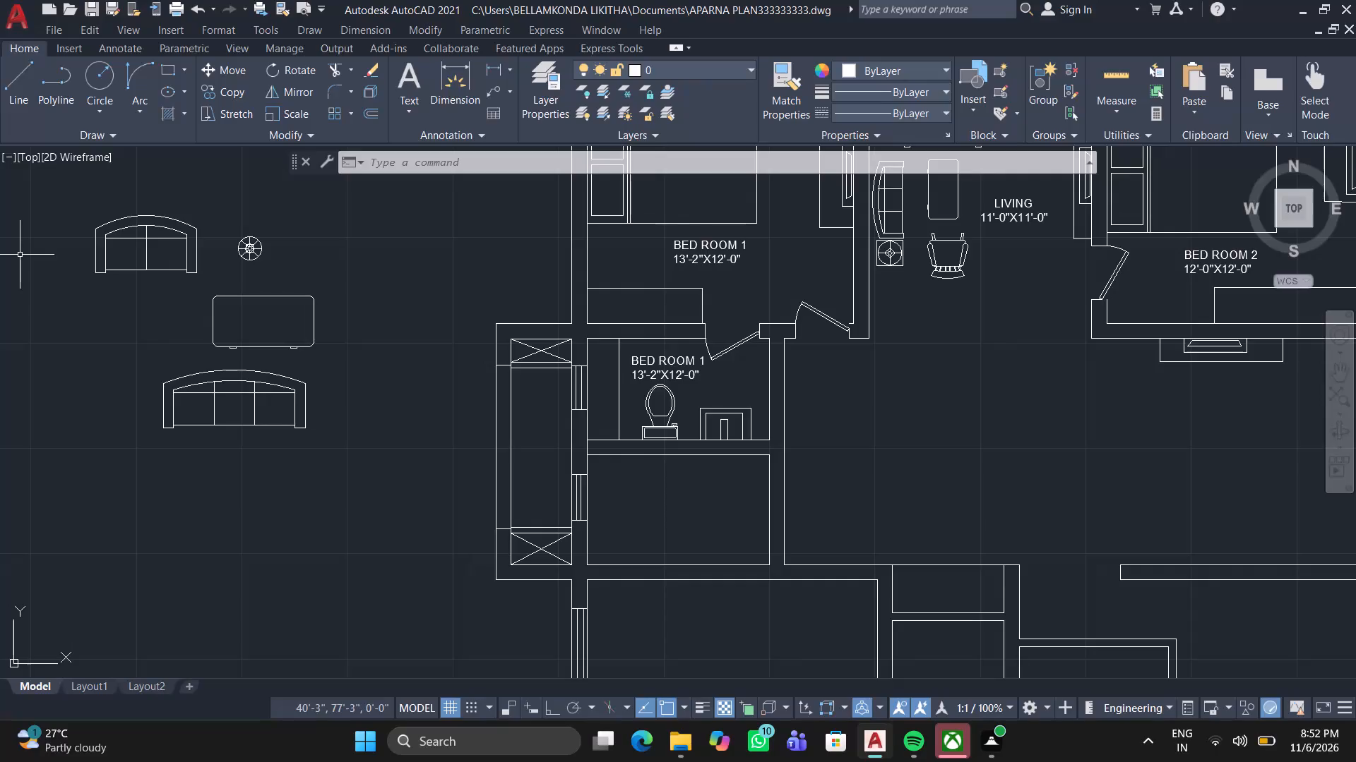
Replace the copied BED ROOM 1 label in the bathroom with TOILET and 9'-0"X5'-0" on a second line.
double_click(689, 380)
scroll(681, 380, up, 3)
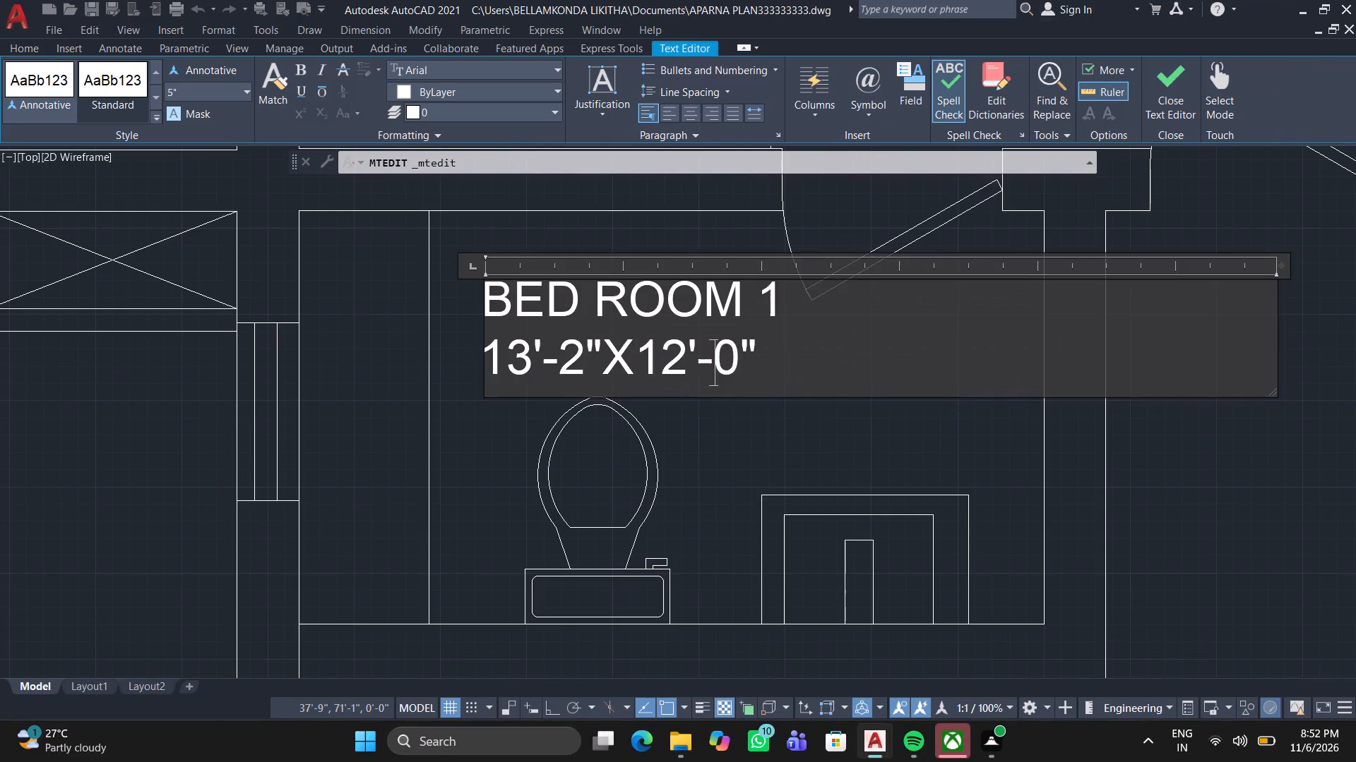
drag(804, 341, 415, 282)
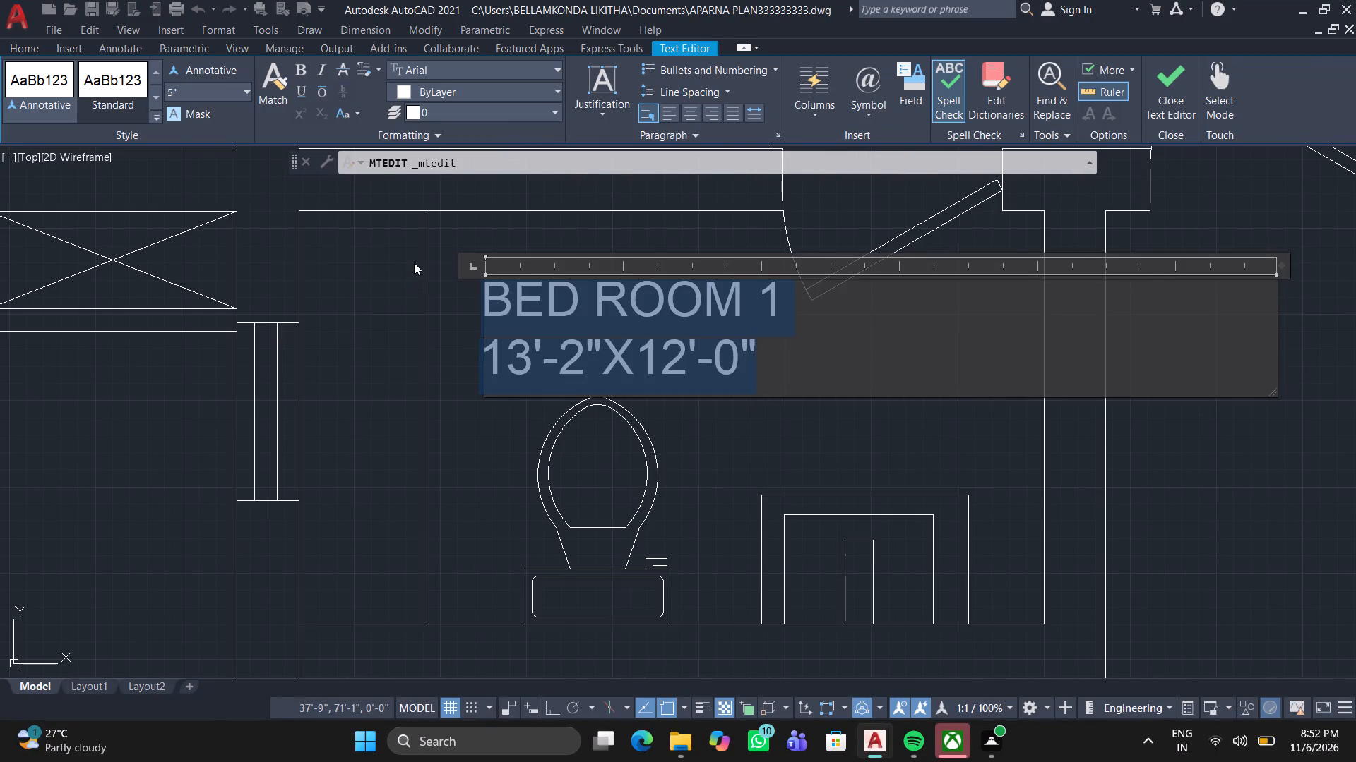
key(BackSpace)
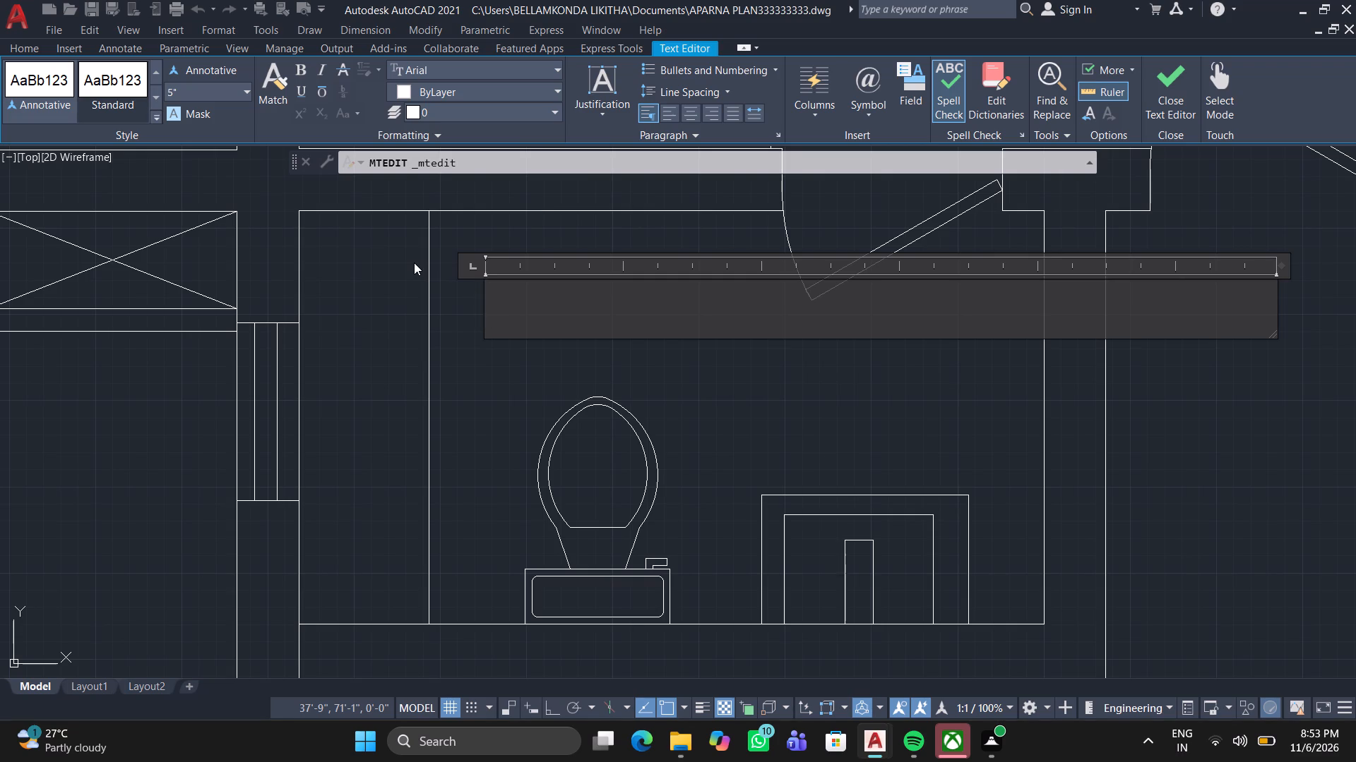
text(TOILET)
key(Return)
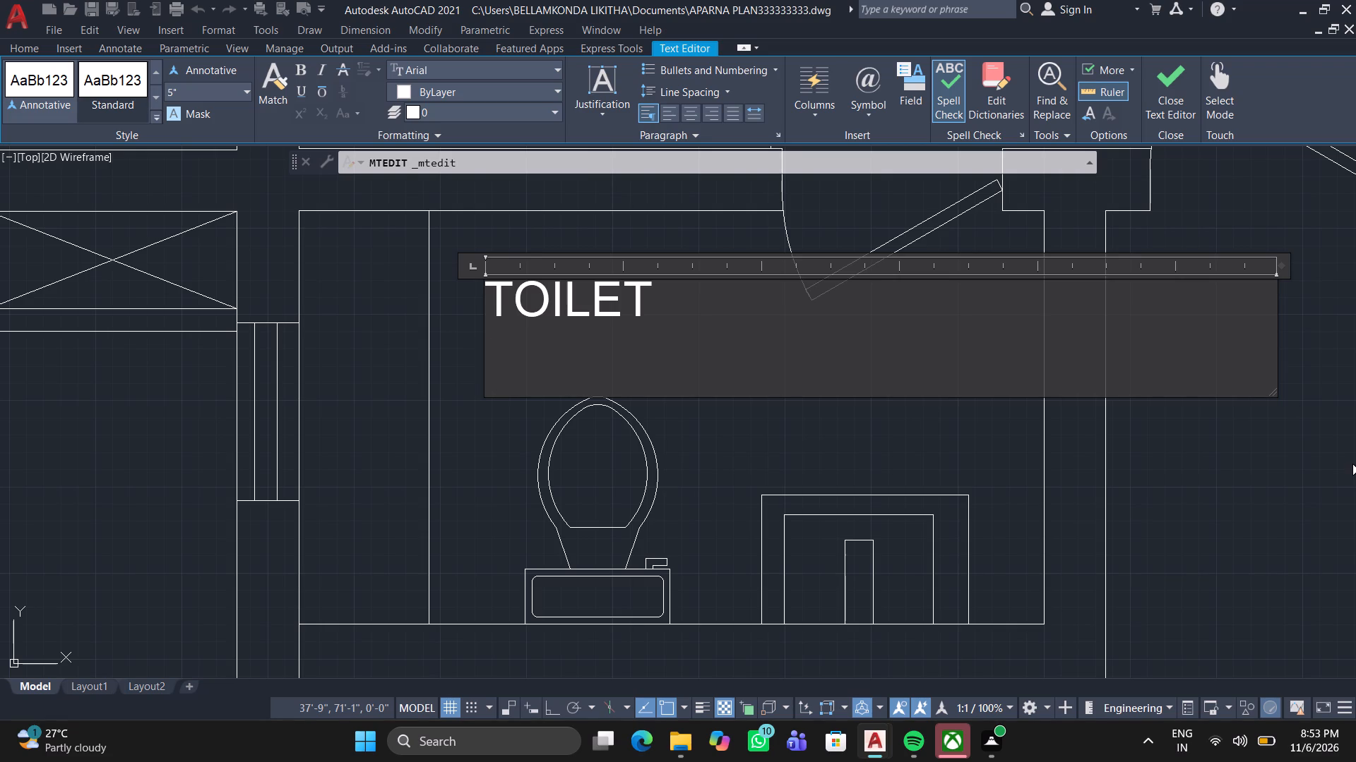
scroll(1355, 441, up, 2)
scroll(1355, 442, down, 2)
middle_drag(1355, 455, 1355, 468)
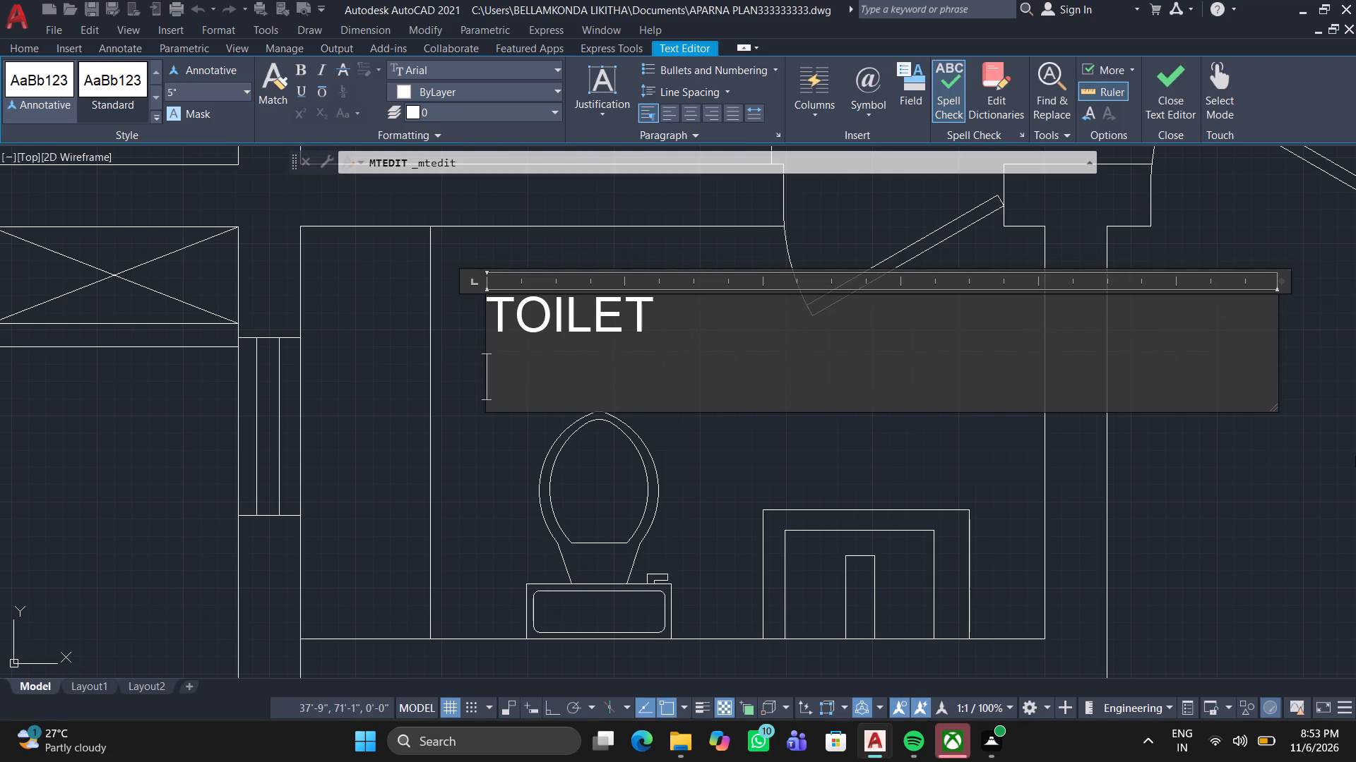
key(9)
key(apostrophe)
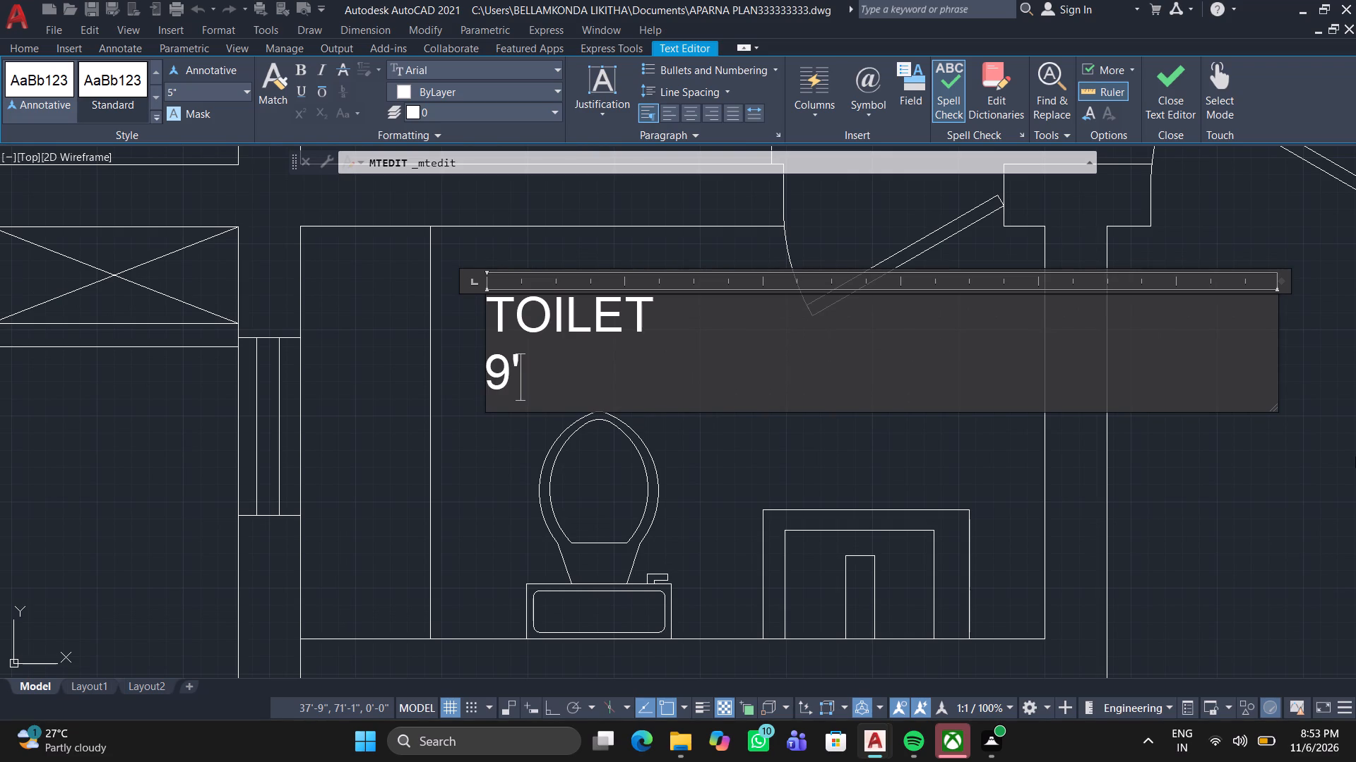
text(-0)
key(shift+quotedbl)
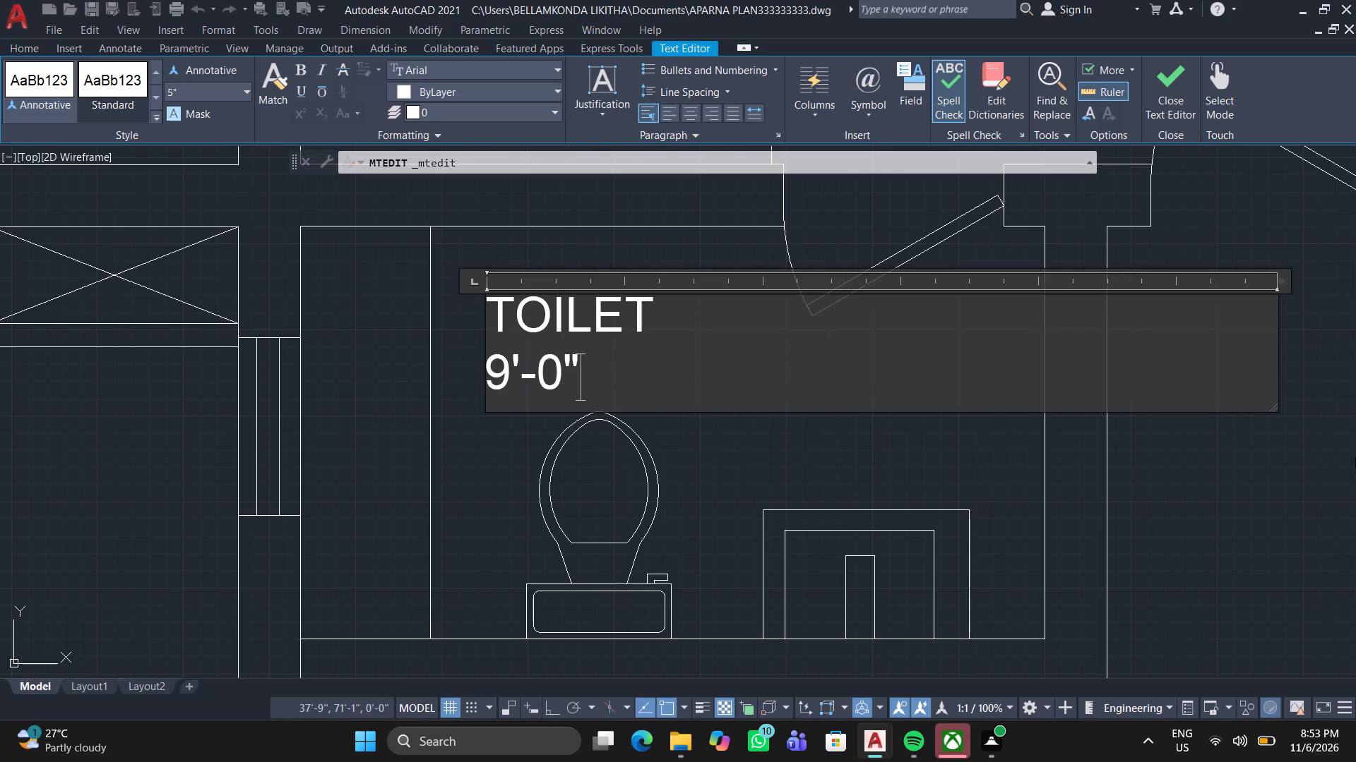
key(x)
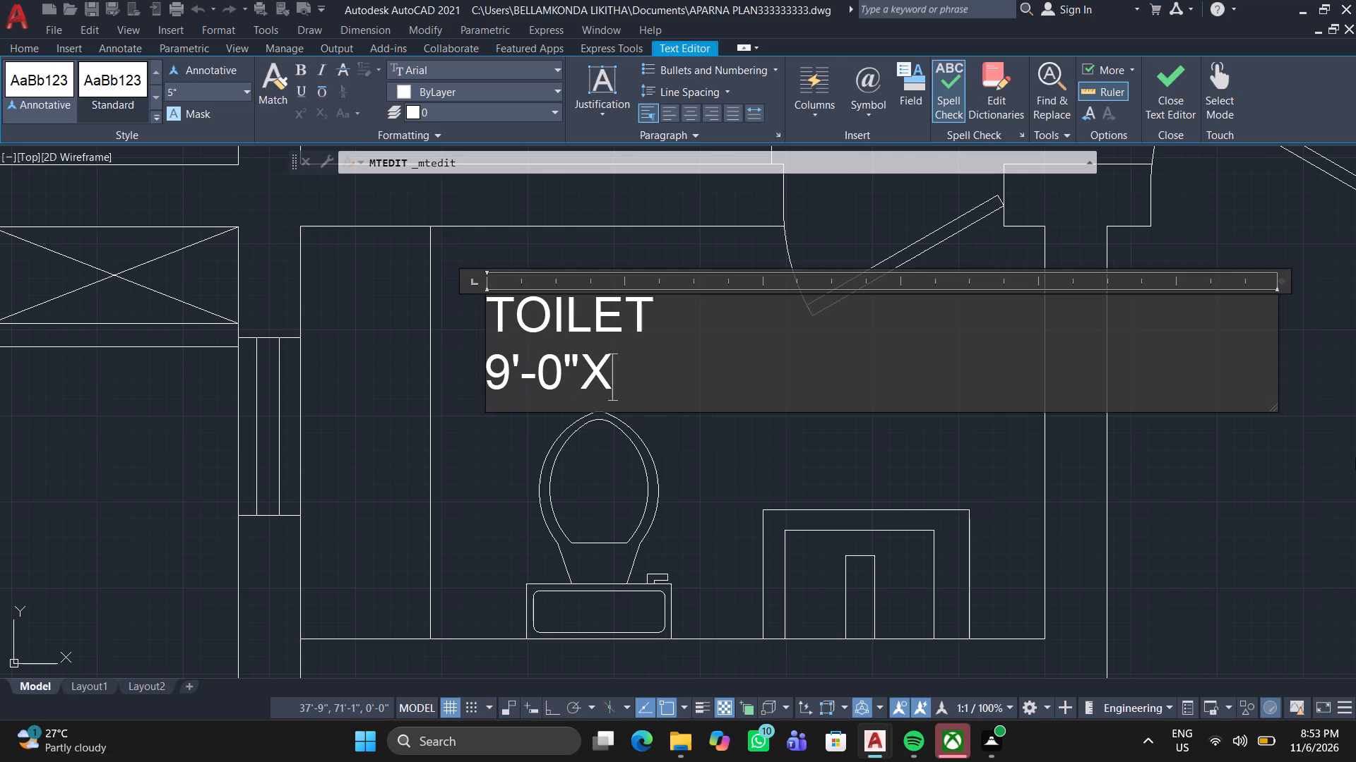
text(5')
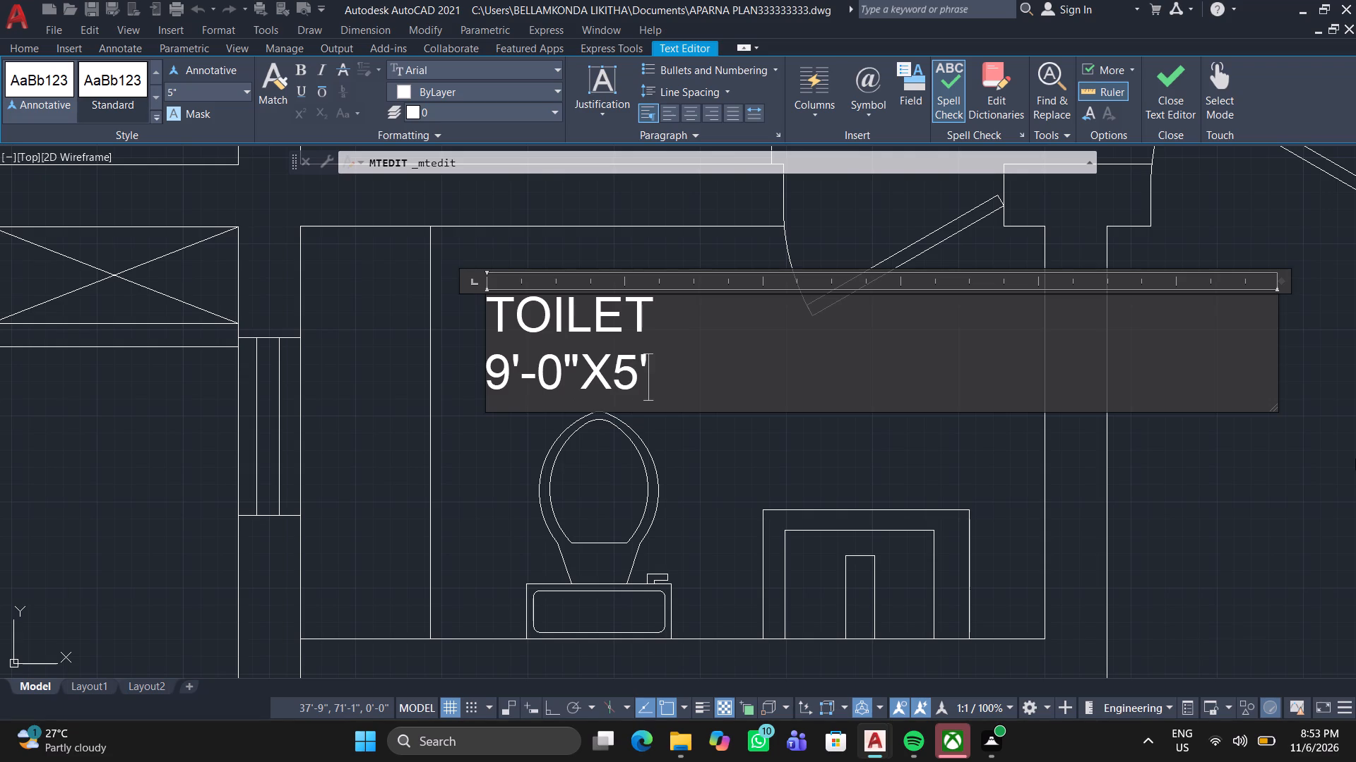
key(minus)
text(0")
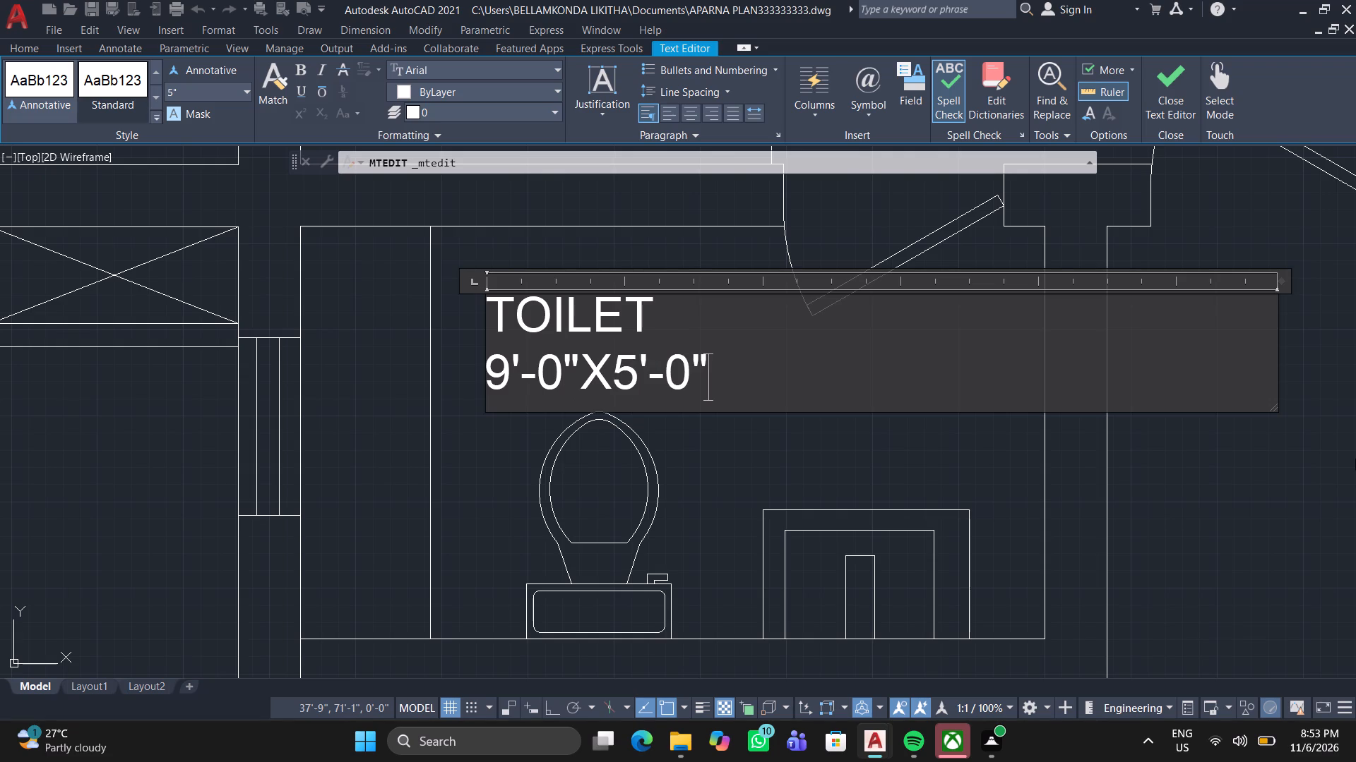
Indent the word TOILET by one space to centre it over its dimensions, and save the label edit.
key(Up)
key(Left)
key(Left)
key(Left)
key(Left)
key(Left)
key(Left)
key(space)
key(space)
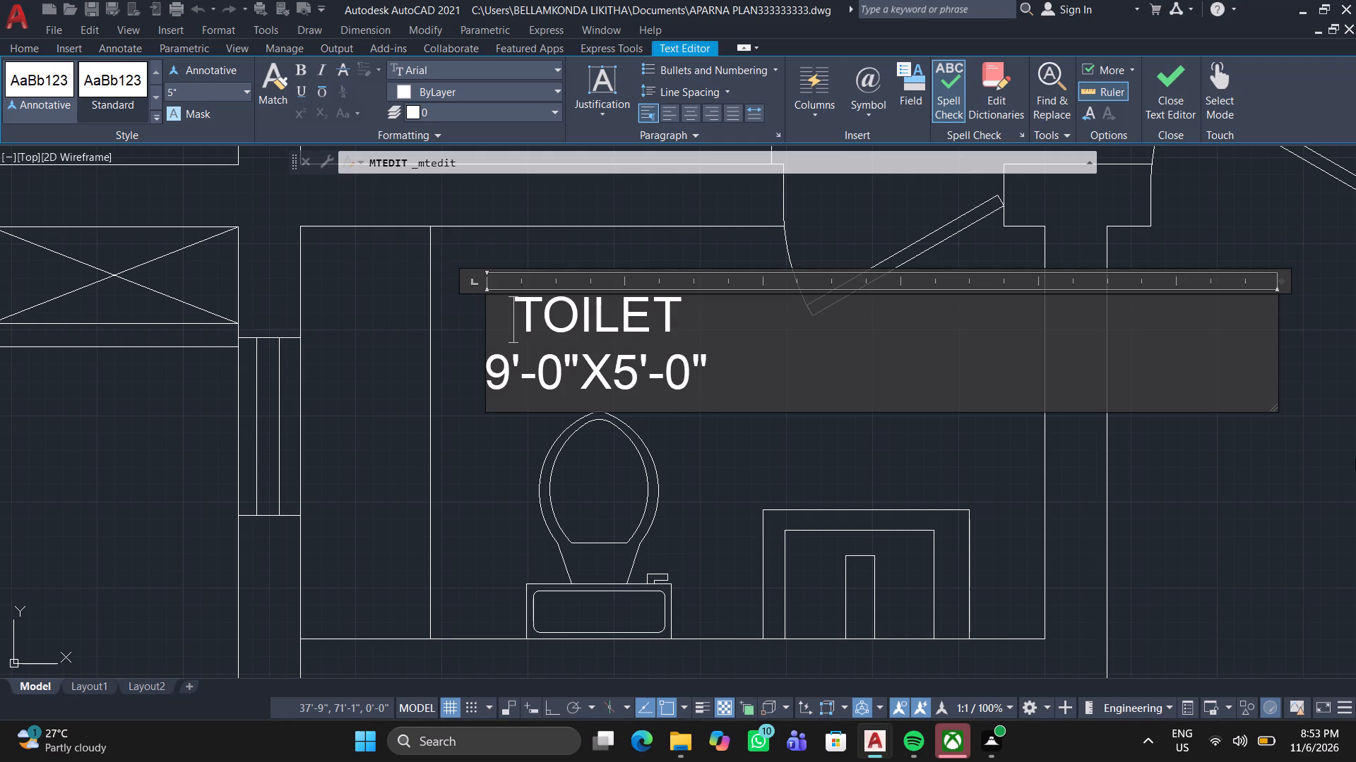
key(Right)
key(Right)
key(Right)
key(Right)
key(Right)
key(Right)
key(Right)
key(Up)
key(Right)
key(Right)
key(Right)
key(Right)
key(Right)
key(Right)
key(Right)
key(Right)
key(Left)
key(Right)
key(space)
key(space)
key(Left)
key(Left)
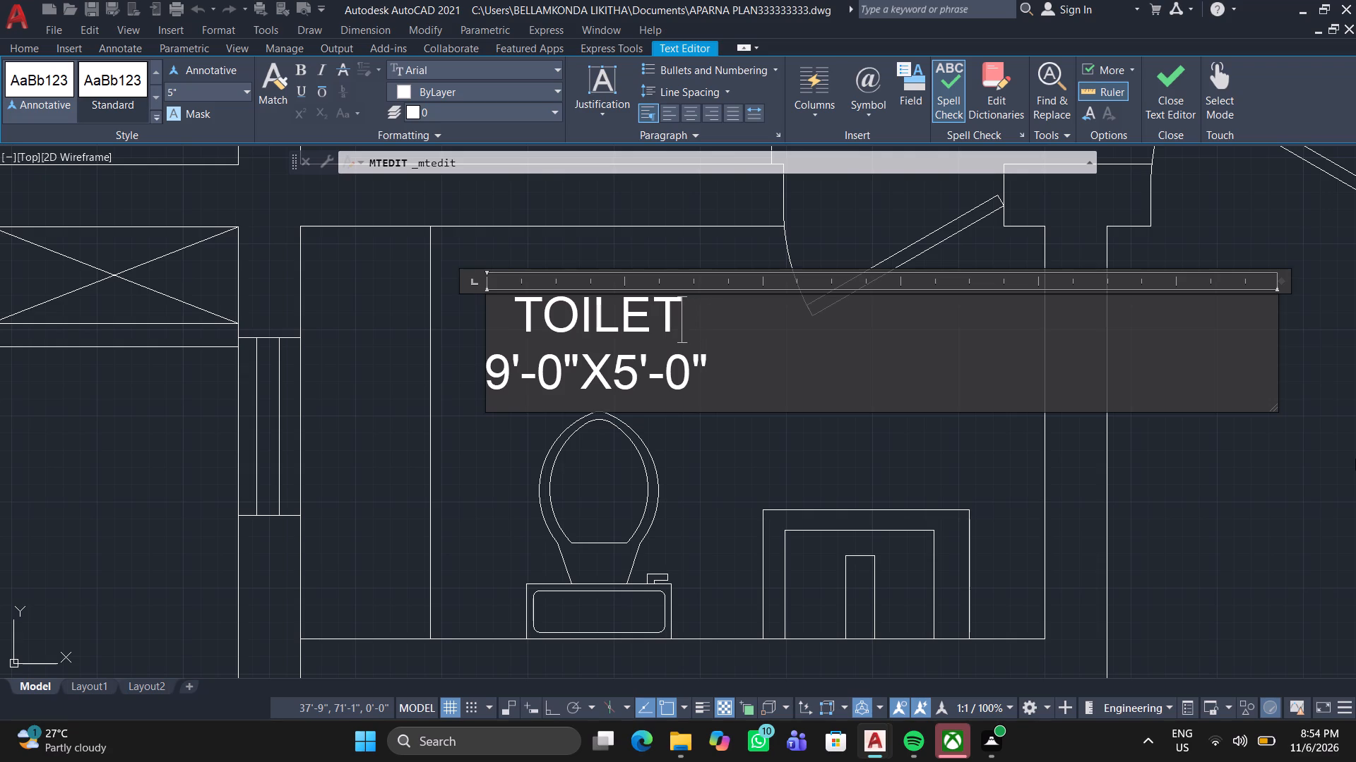
key(BackSpace)
key(t)
key(Left)
key(Left)
key(Left)
key(Left)
key(Left)
key(Left)
key(BackSpace)
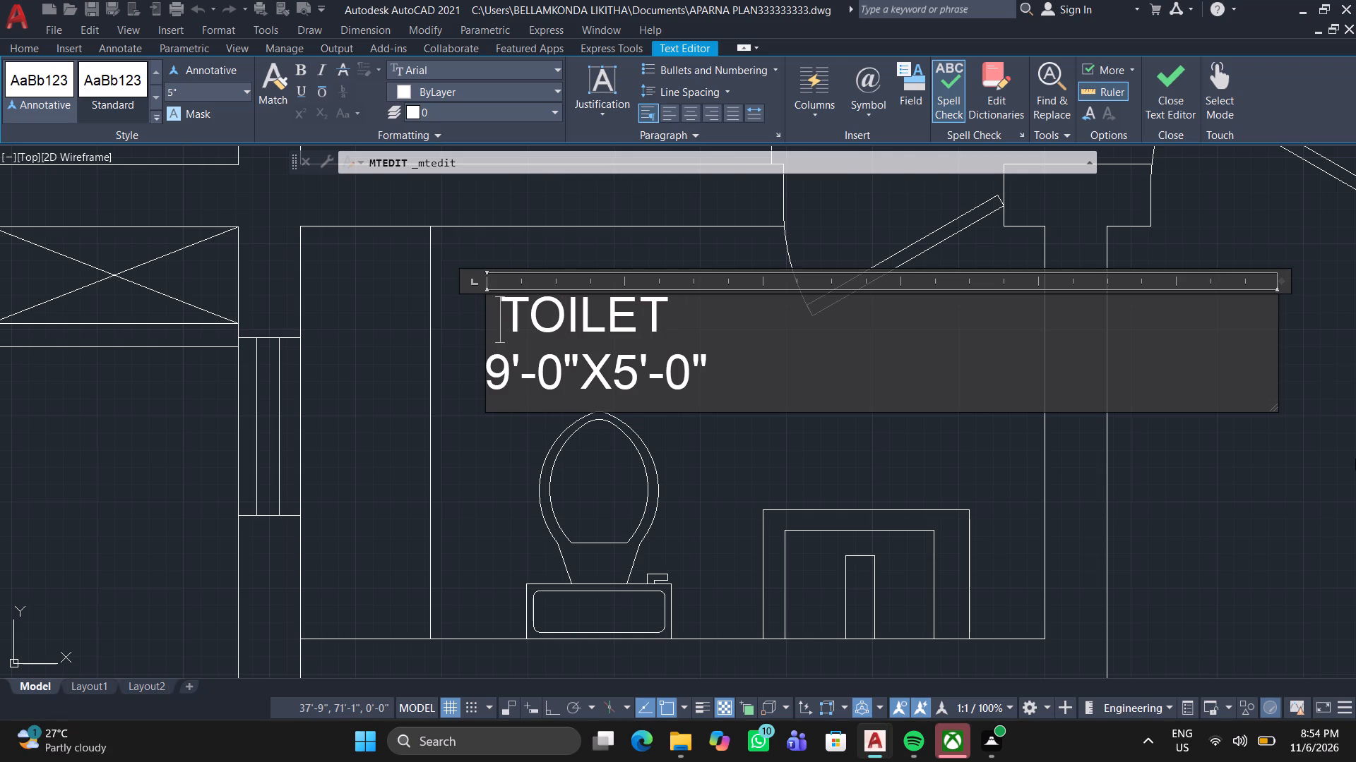
key(Escape)
key(Return)
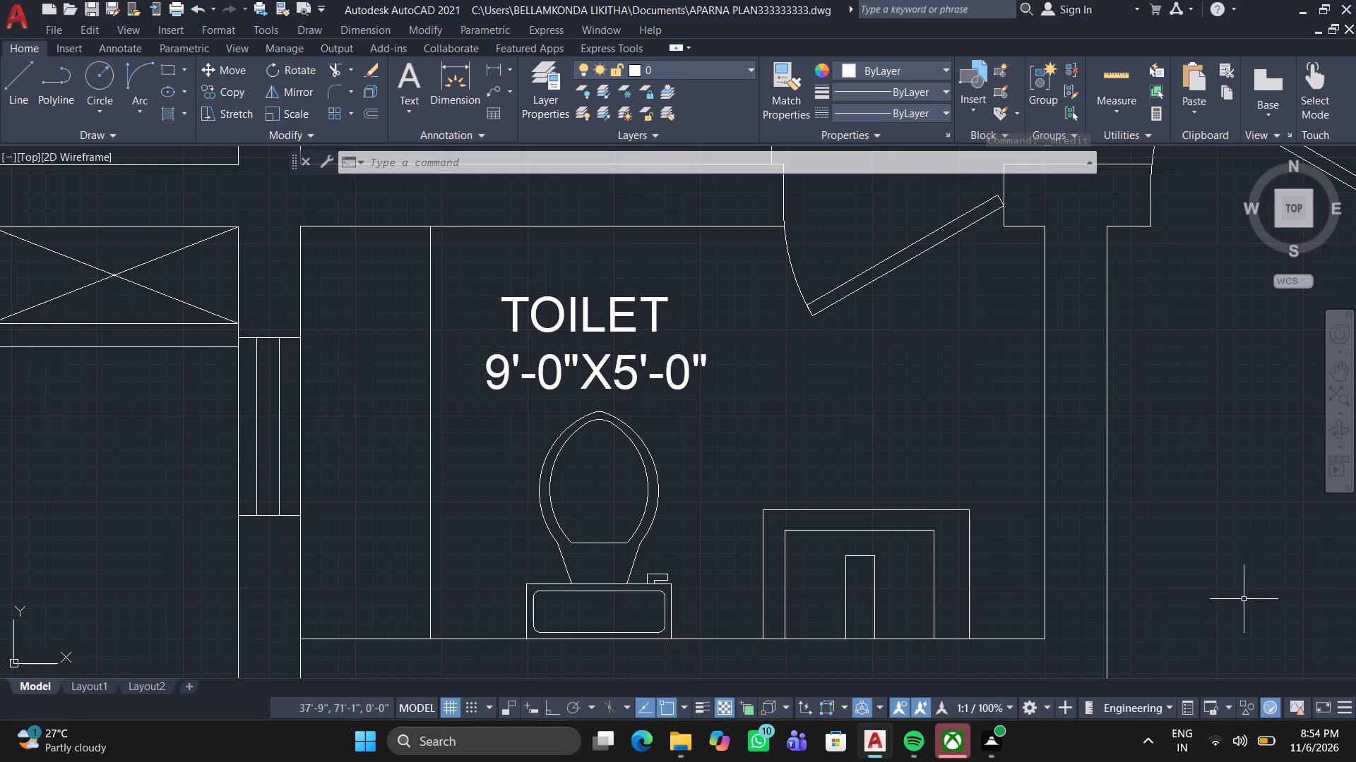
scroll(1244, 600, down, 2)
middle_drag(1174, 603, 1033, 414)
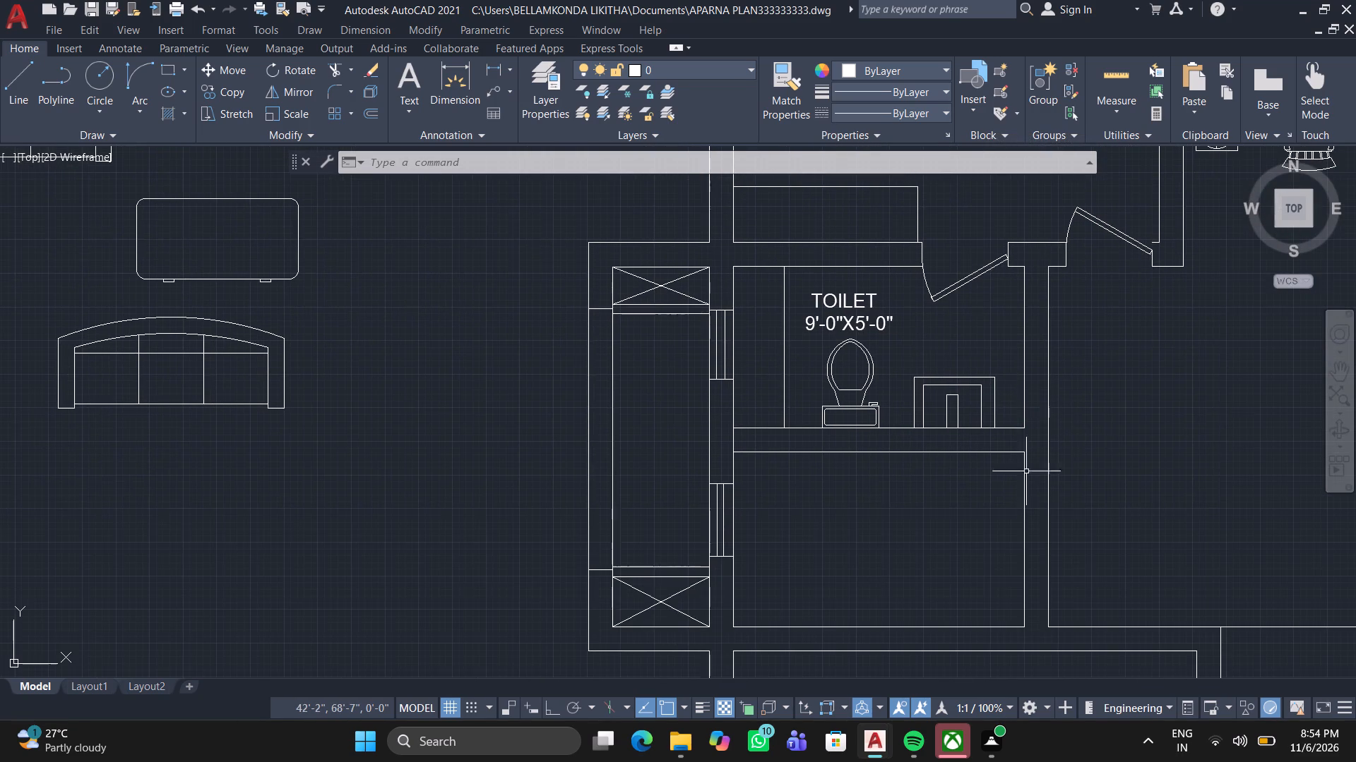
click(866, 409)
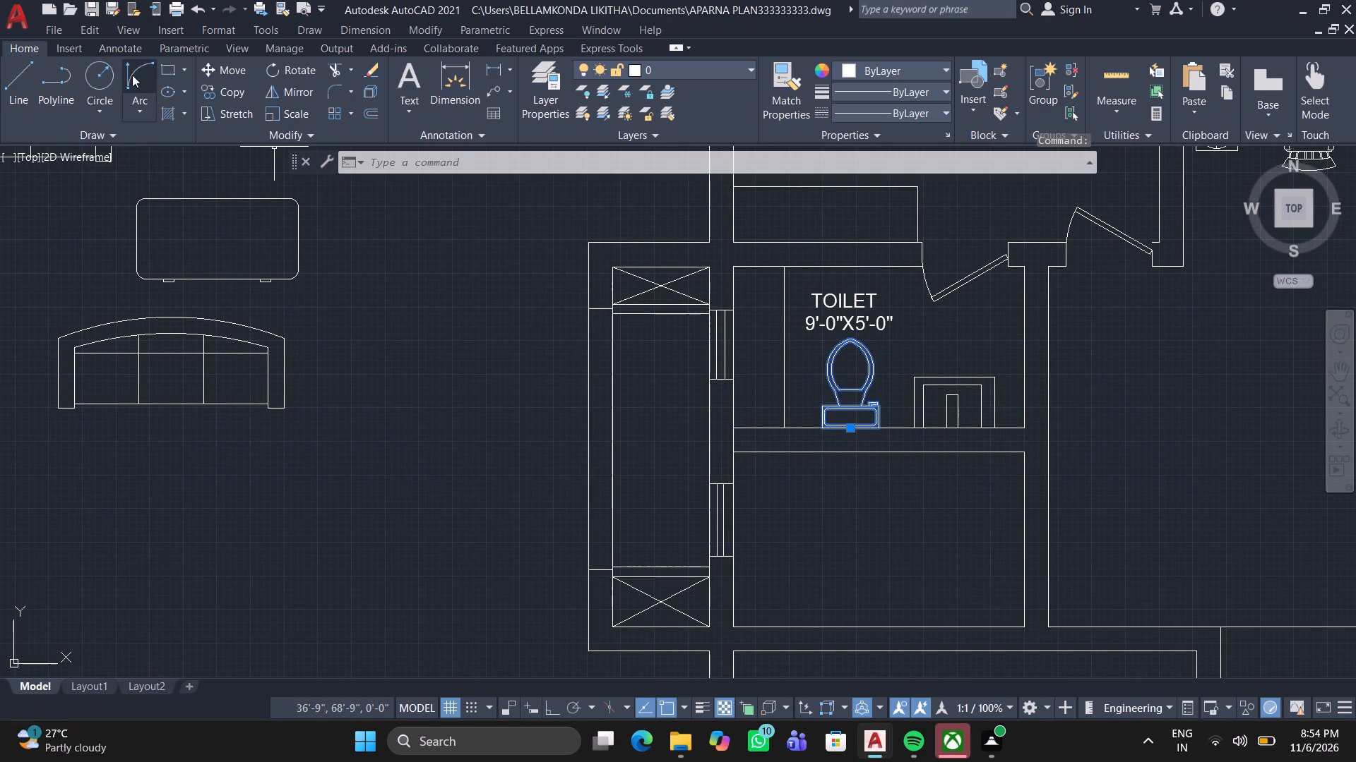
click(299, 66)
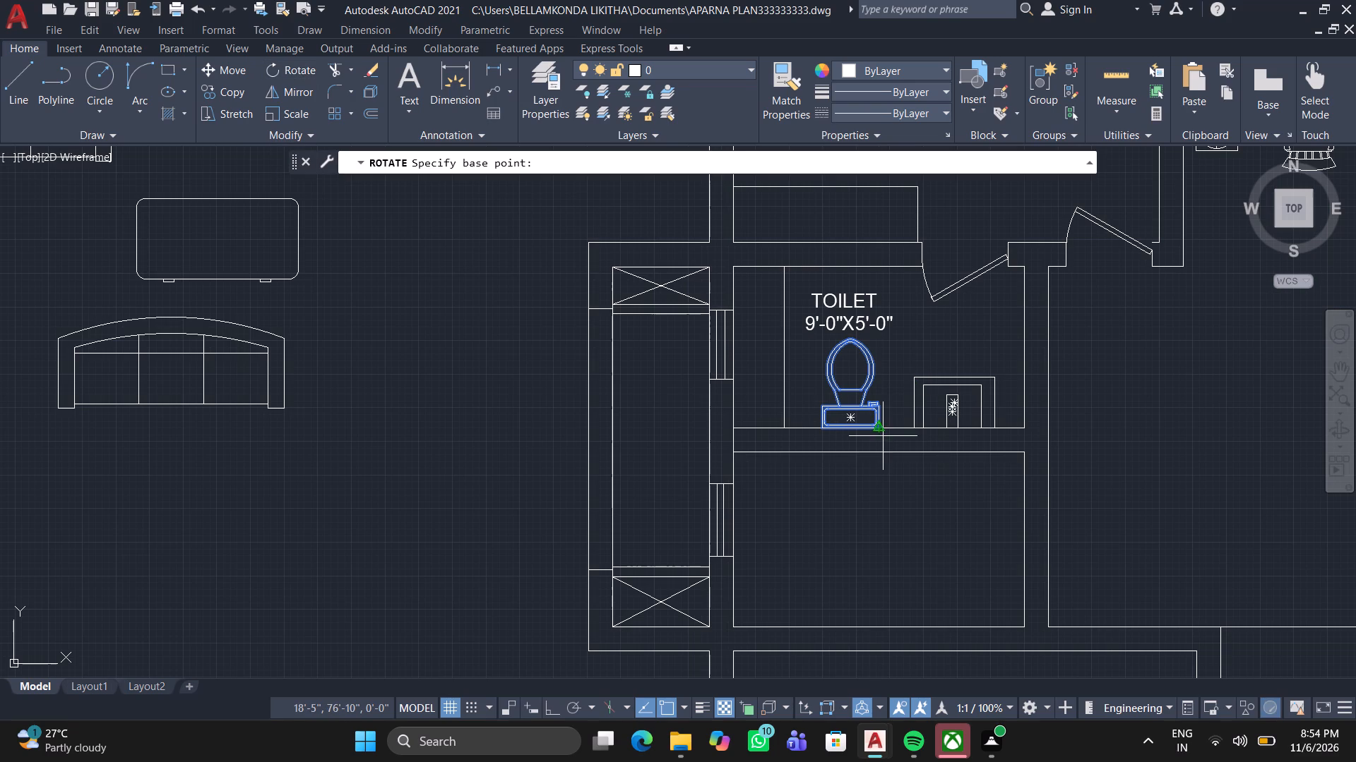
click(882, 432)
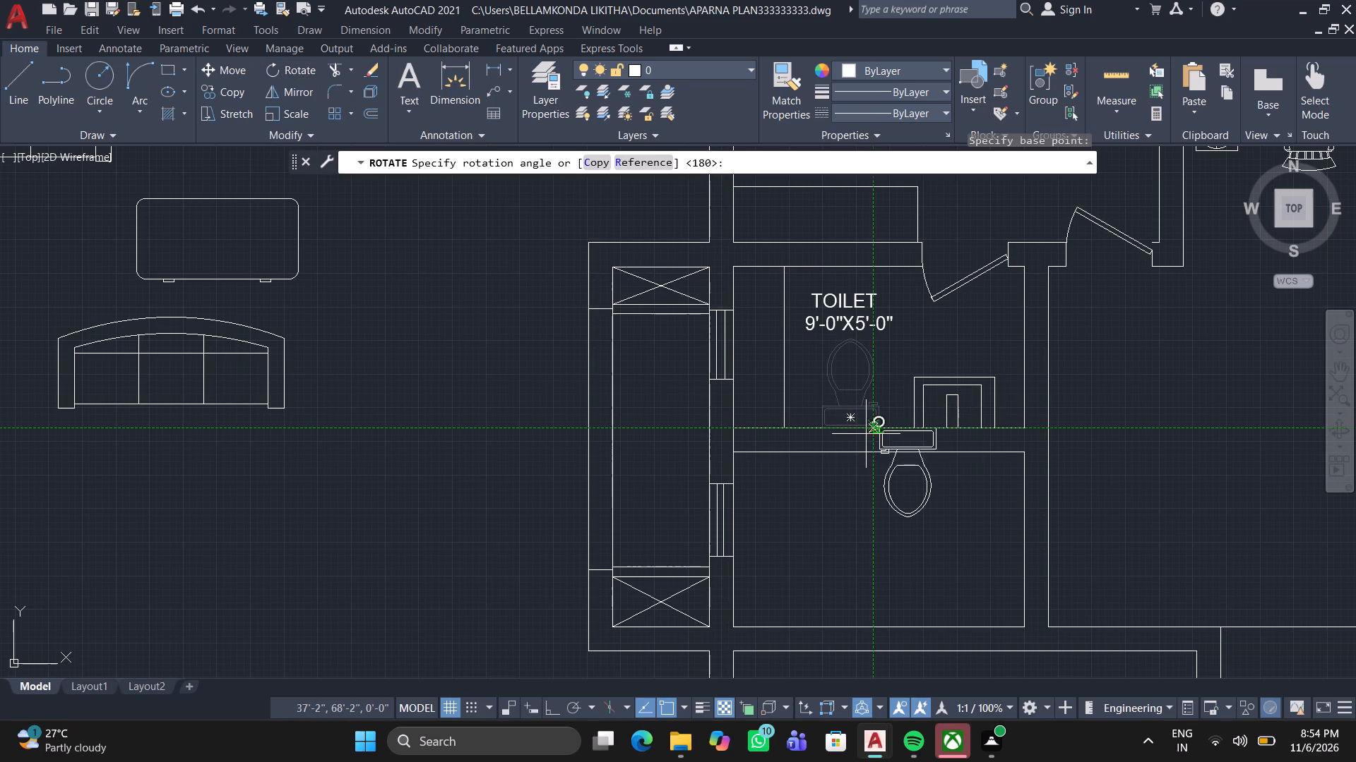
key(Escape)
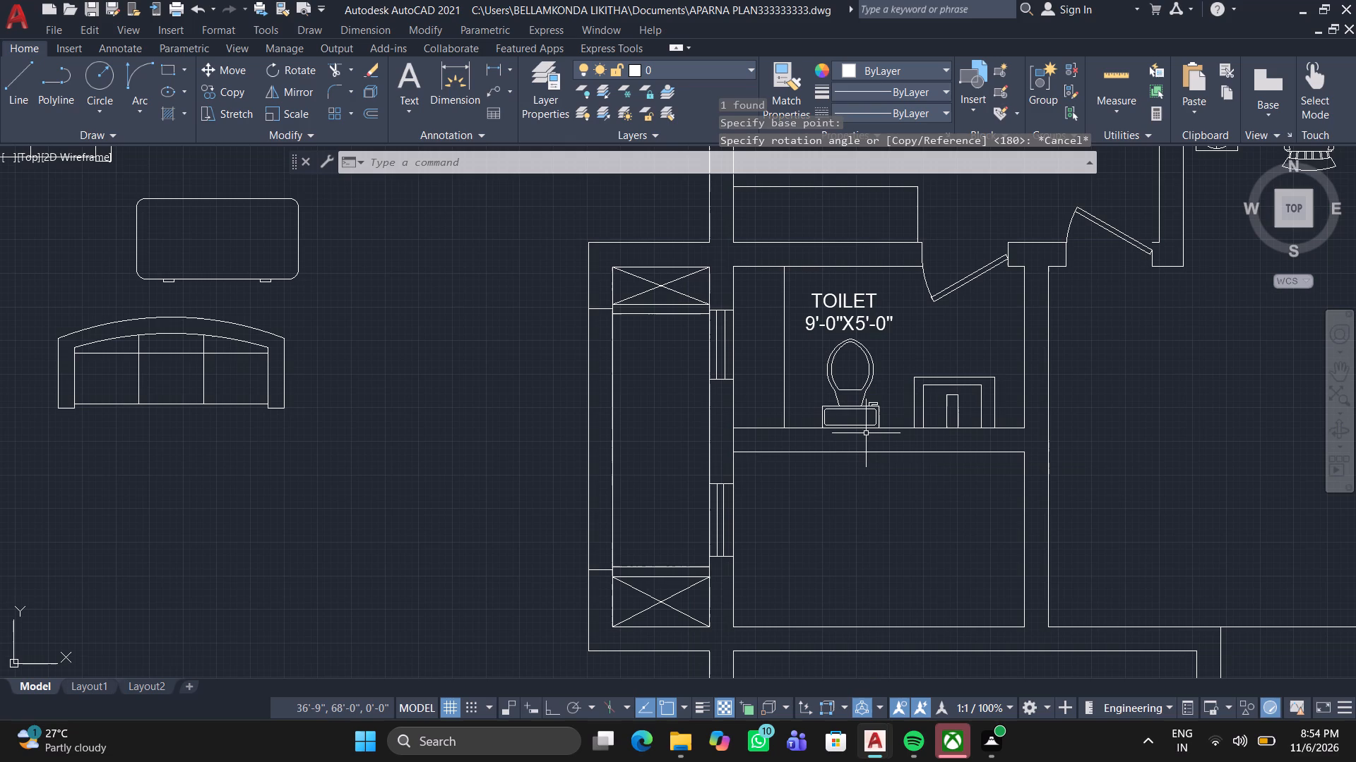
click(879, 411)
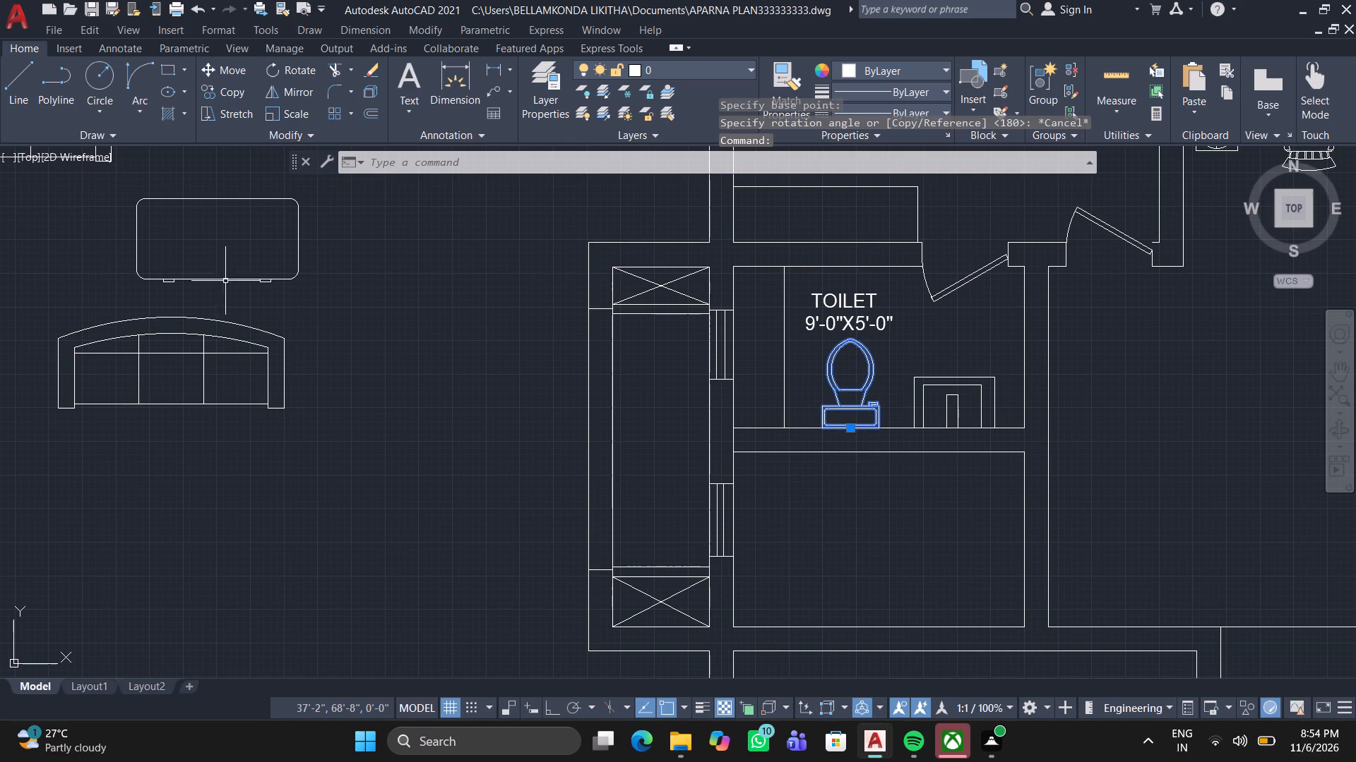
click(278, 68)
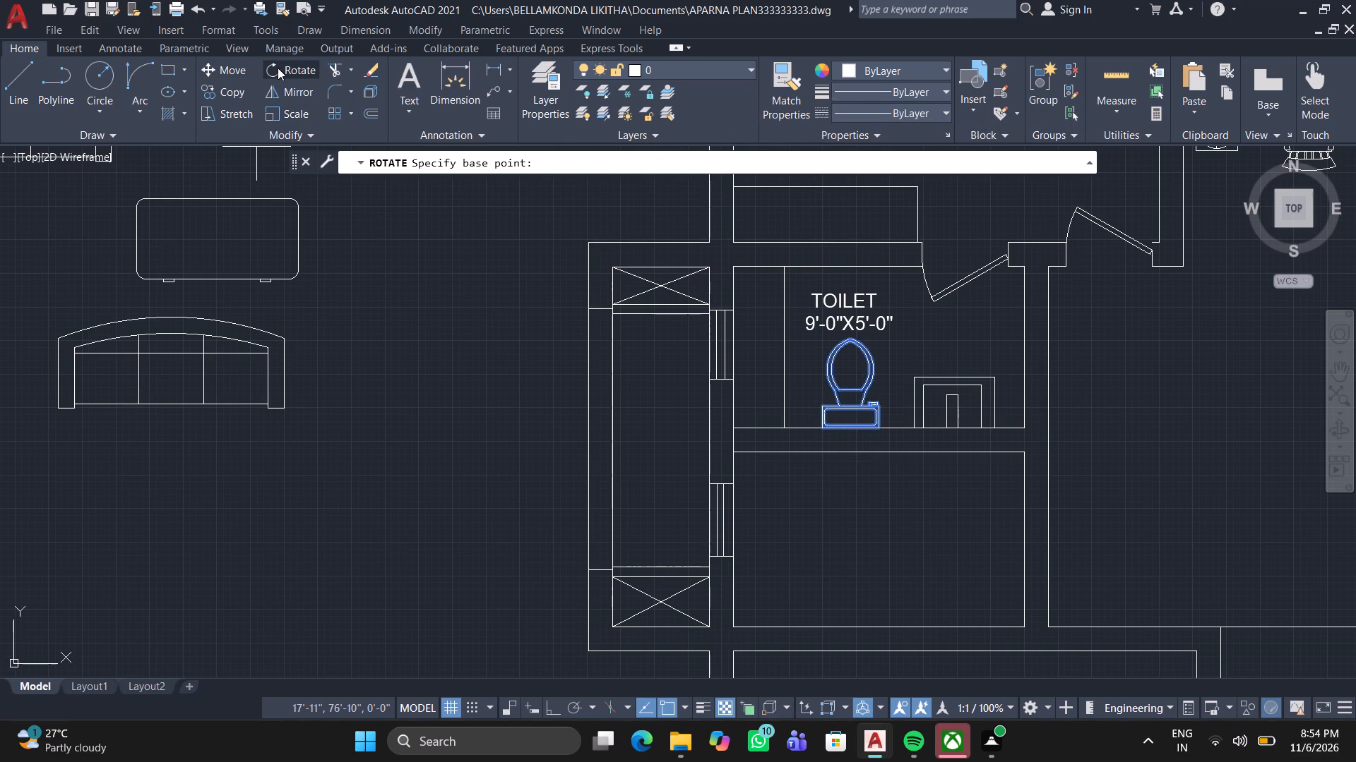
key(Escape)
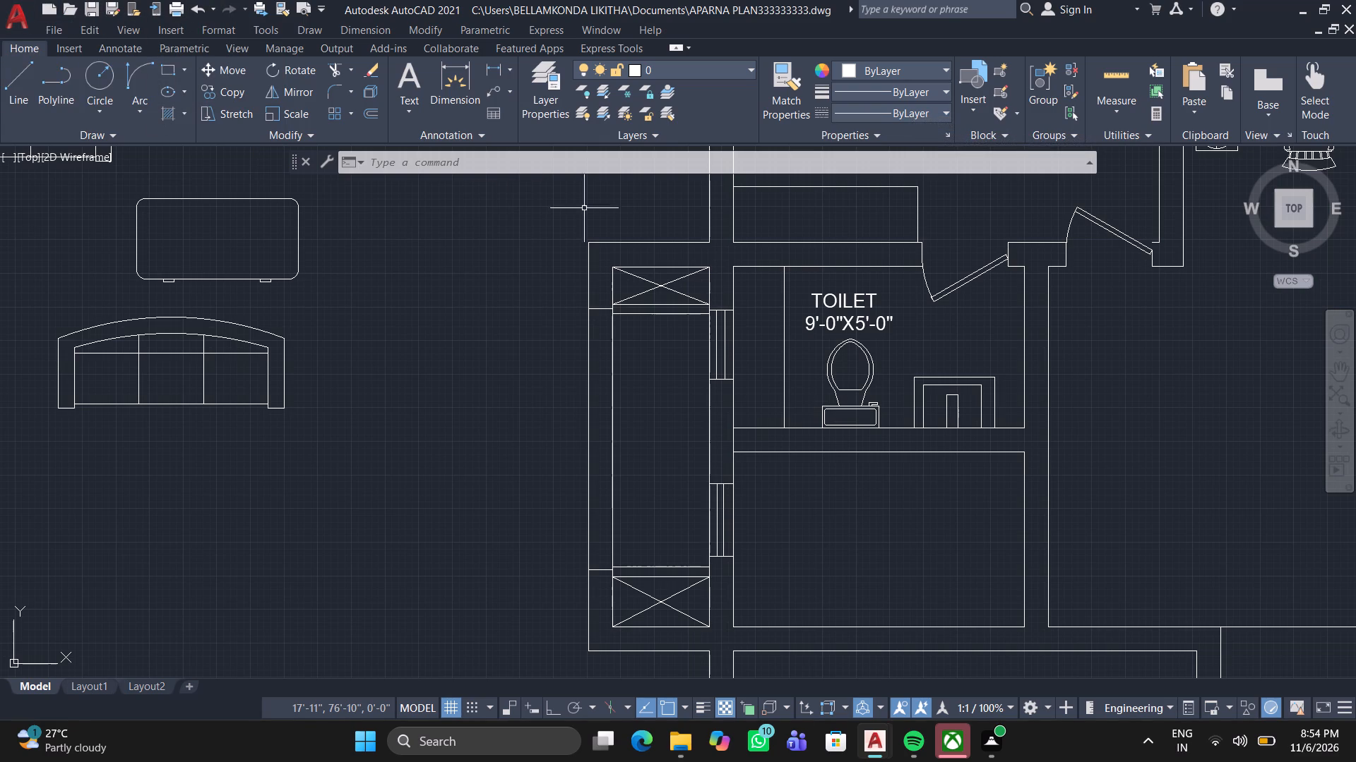
Copy the toilet fixture from the TOILET room into the upper middle part of the room directly below.
click(824, 383)
click(836, 378)
click(830, 374)
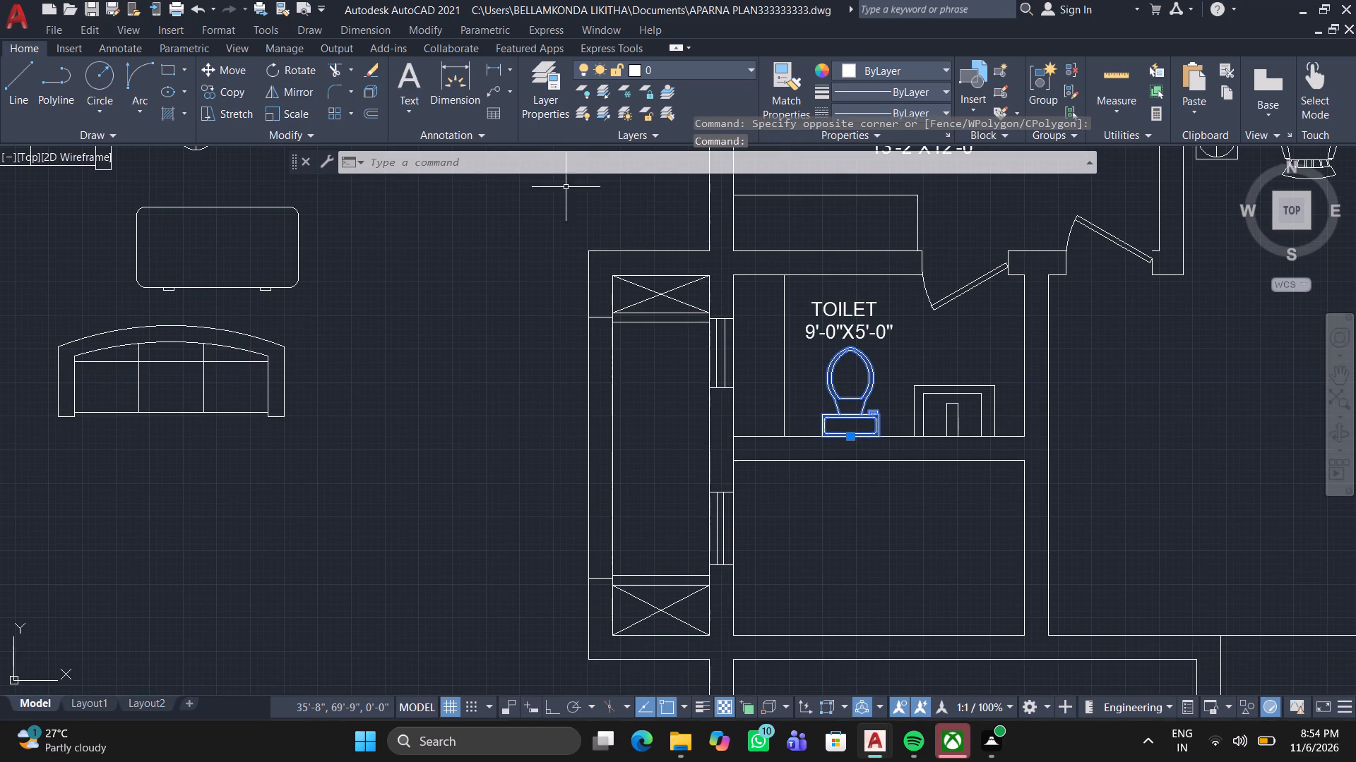
click(217, 90)
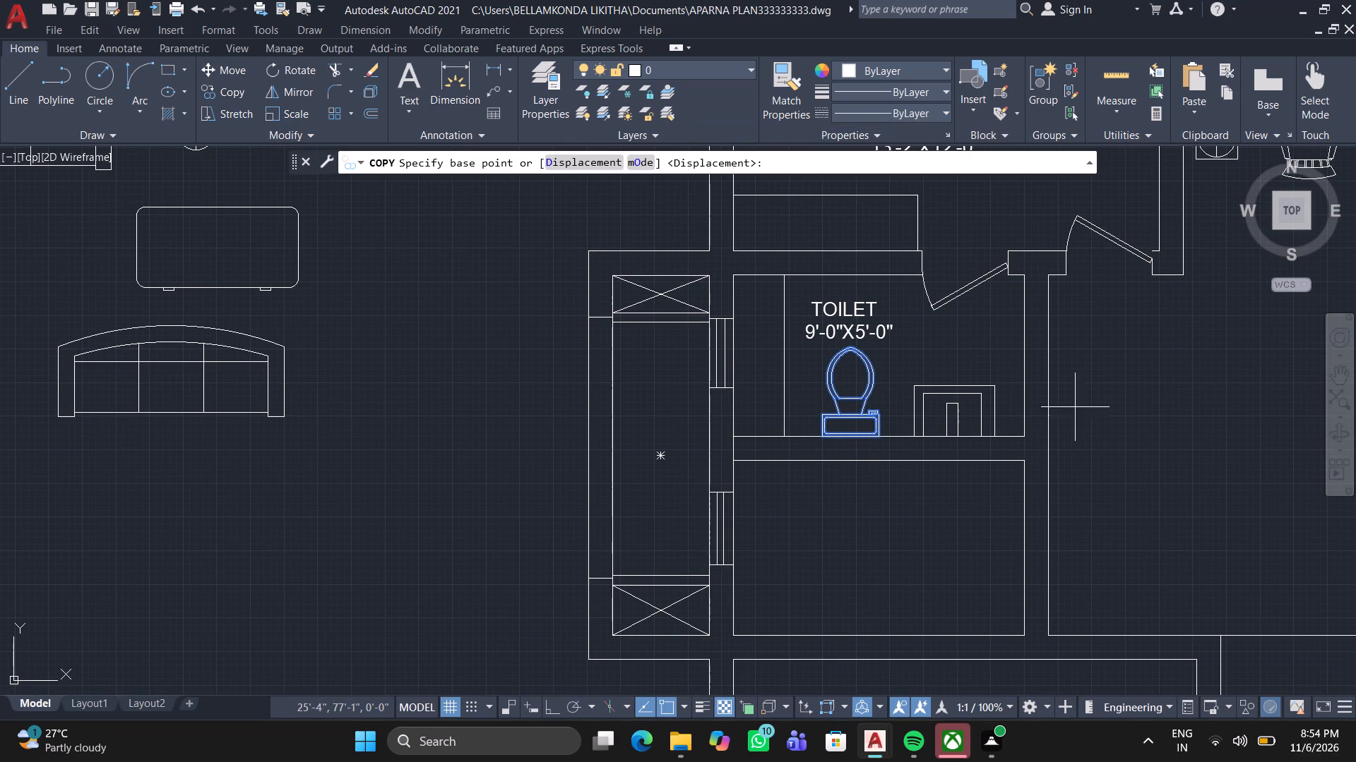
click(876, 435)
click(882, 534)
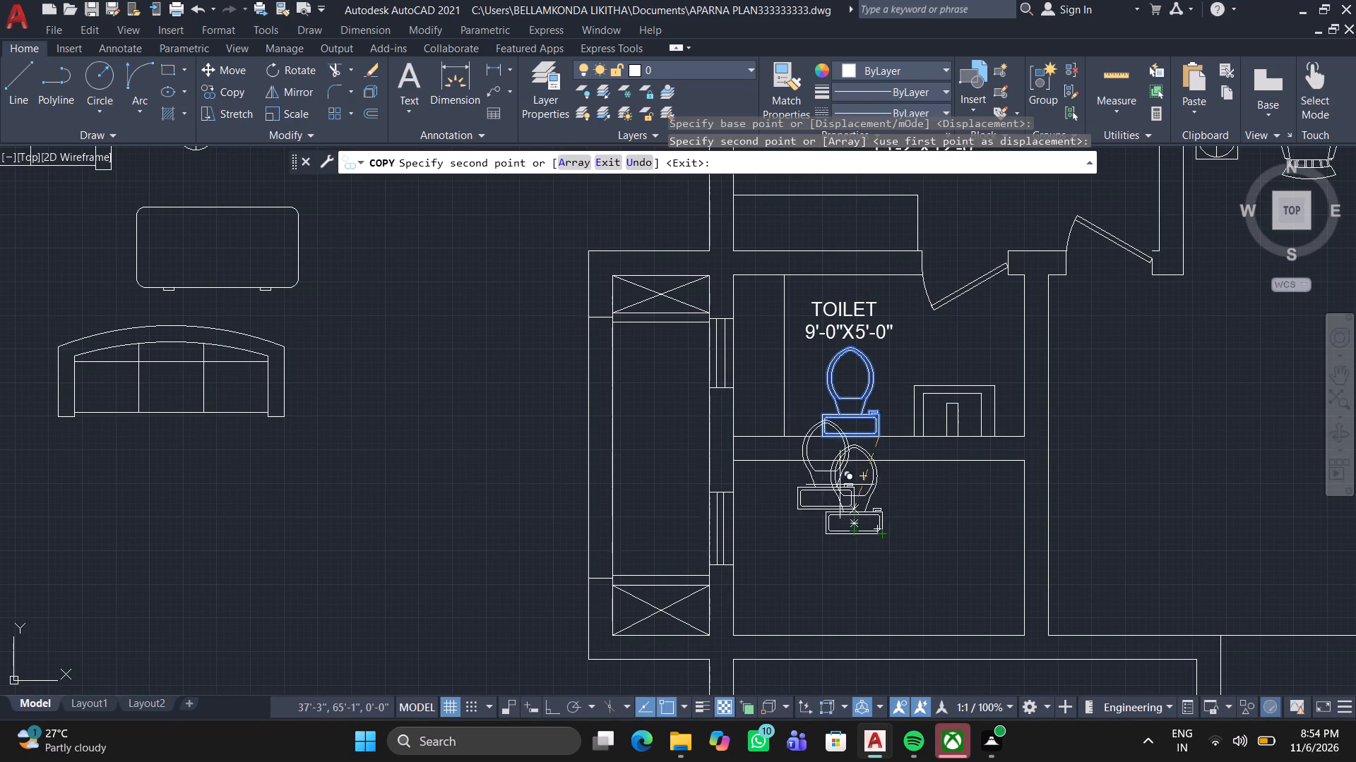
key(space)
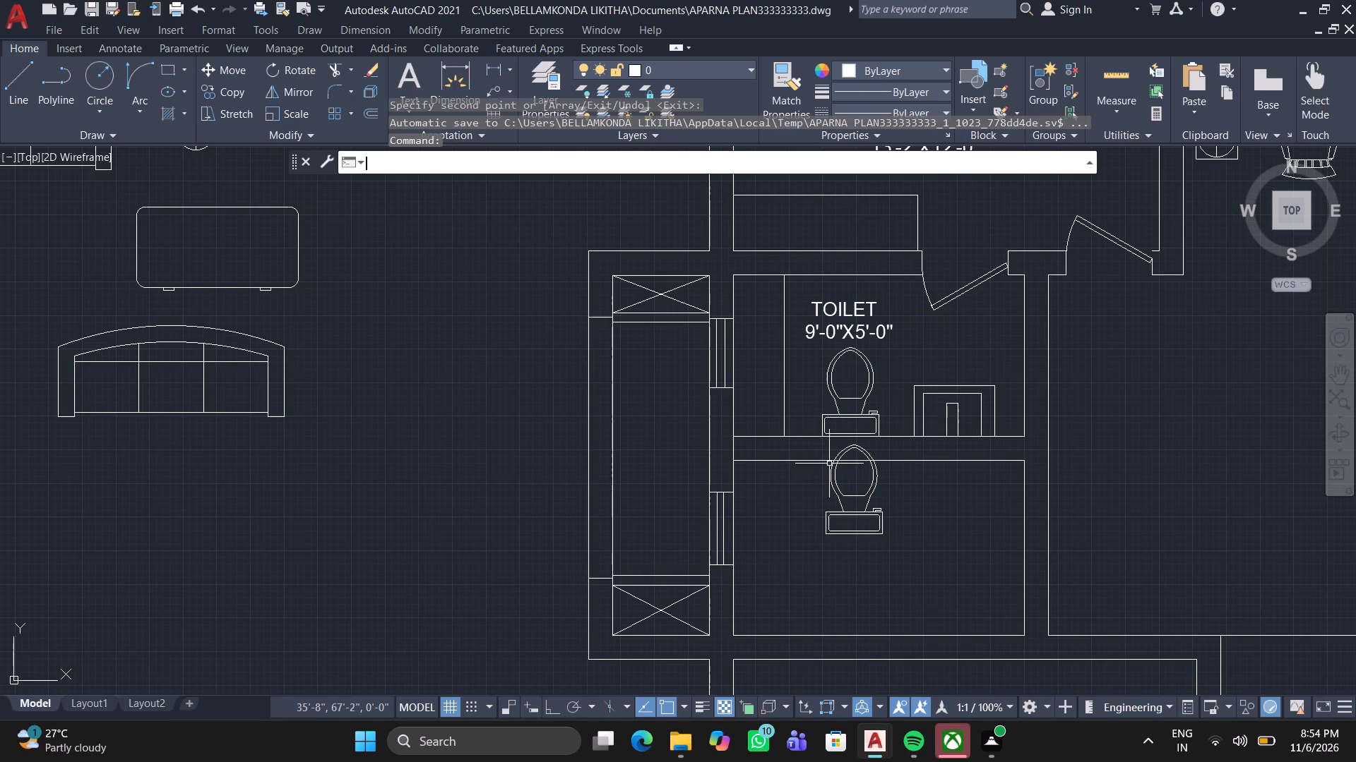
Rotate the copied toilet fixture in the lower room by 180° about its tank corner, with Ortho on.
click(835, 503)
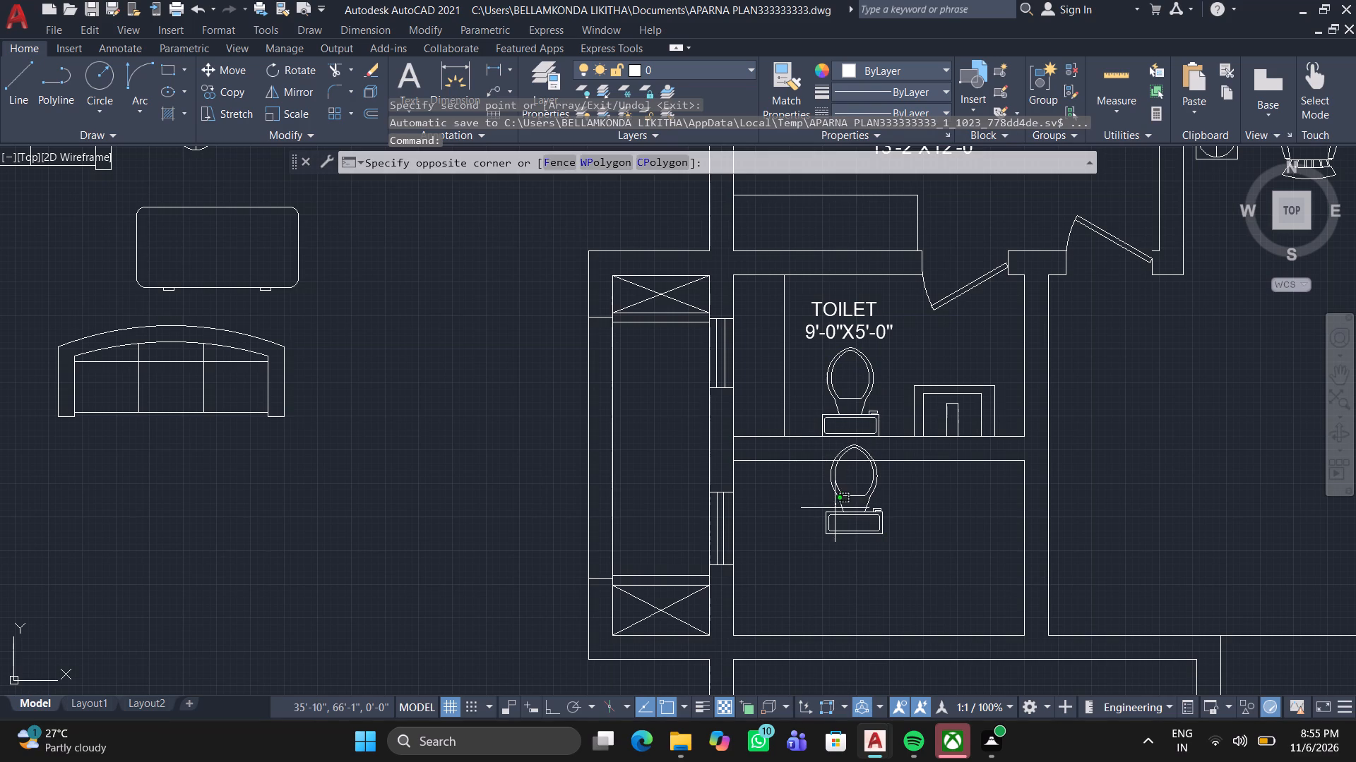
click(831, 525)
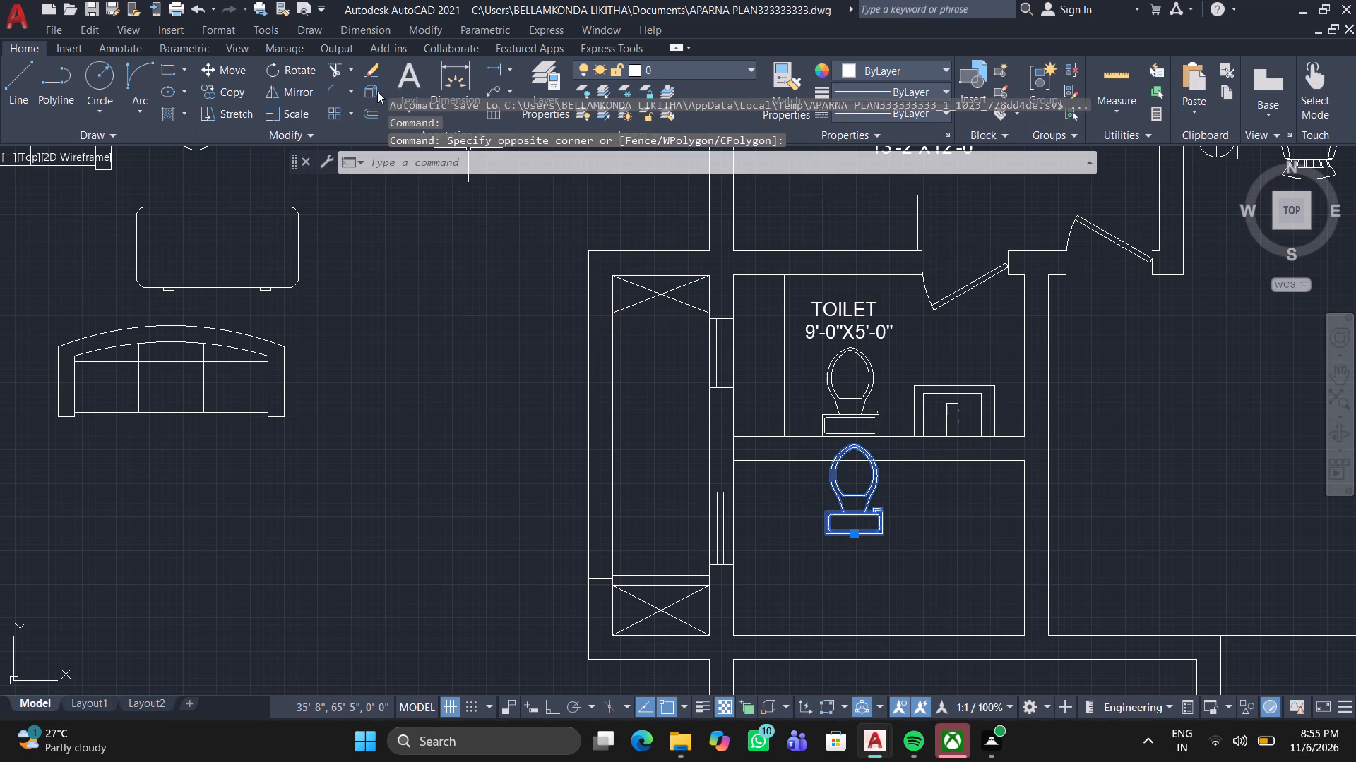
click(291, 70)
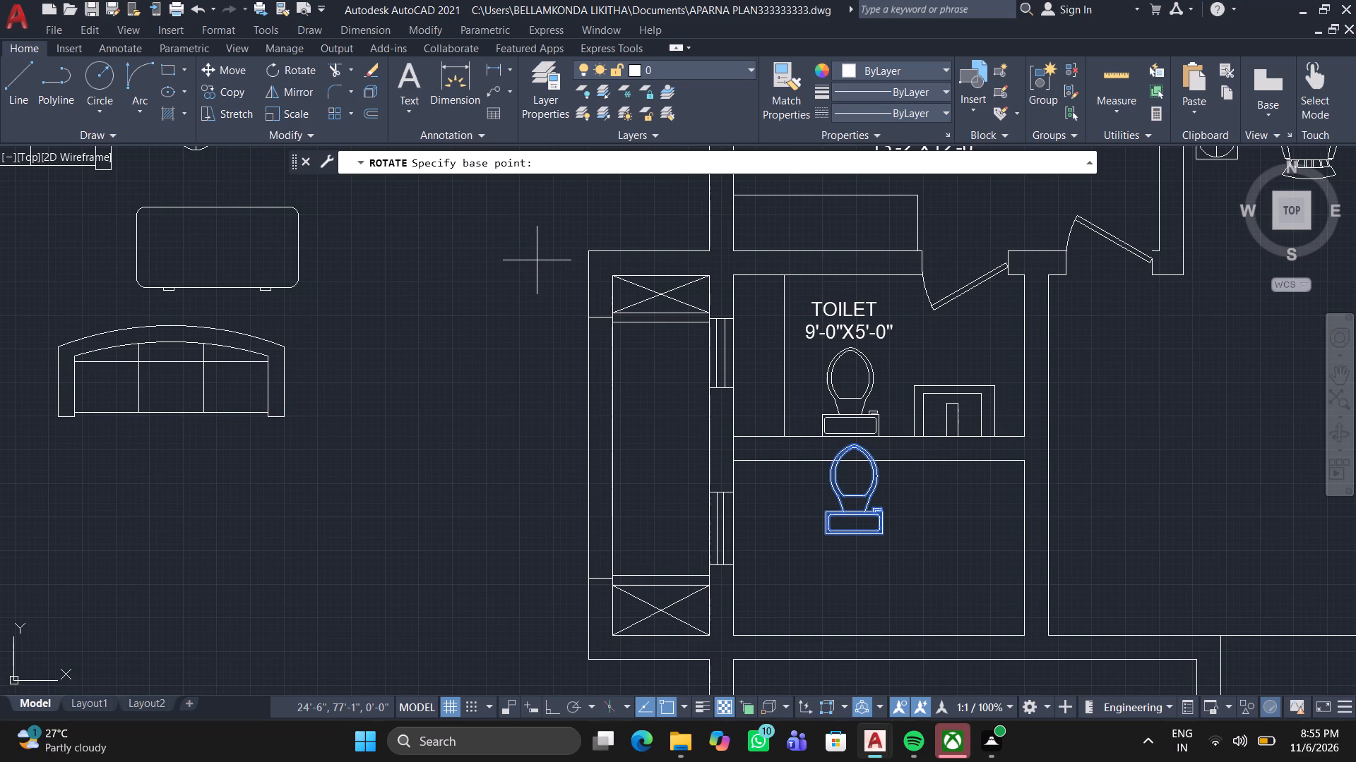
click(886, 532)
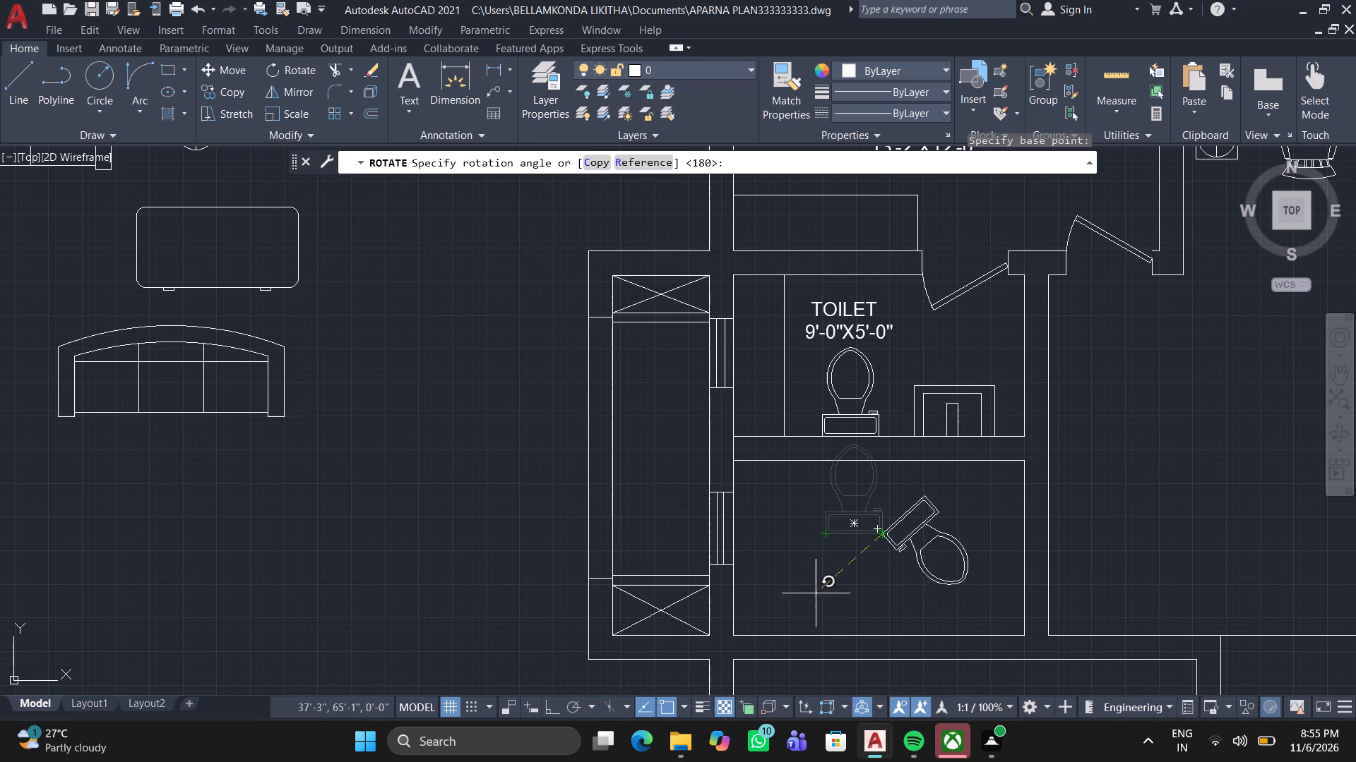
click(542, 702)
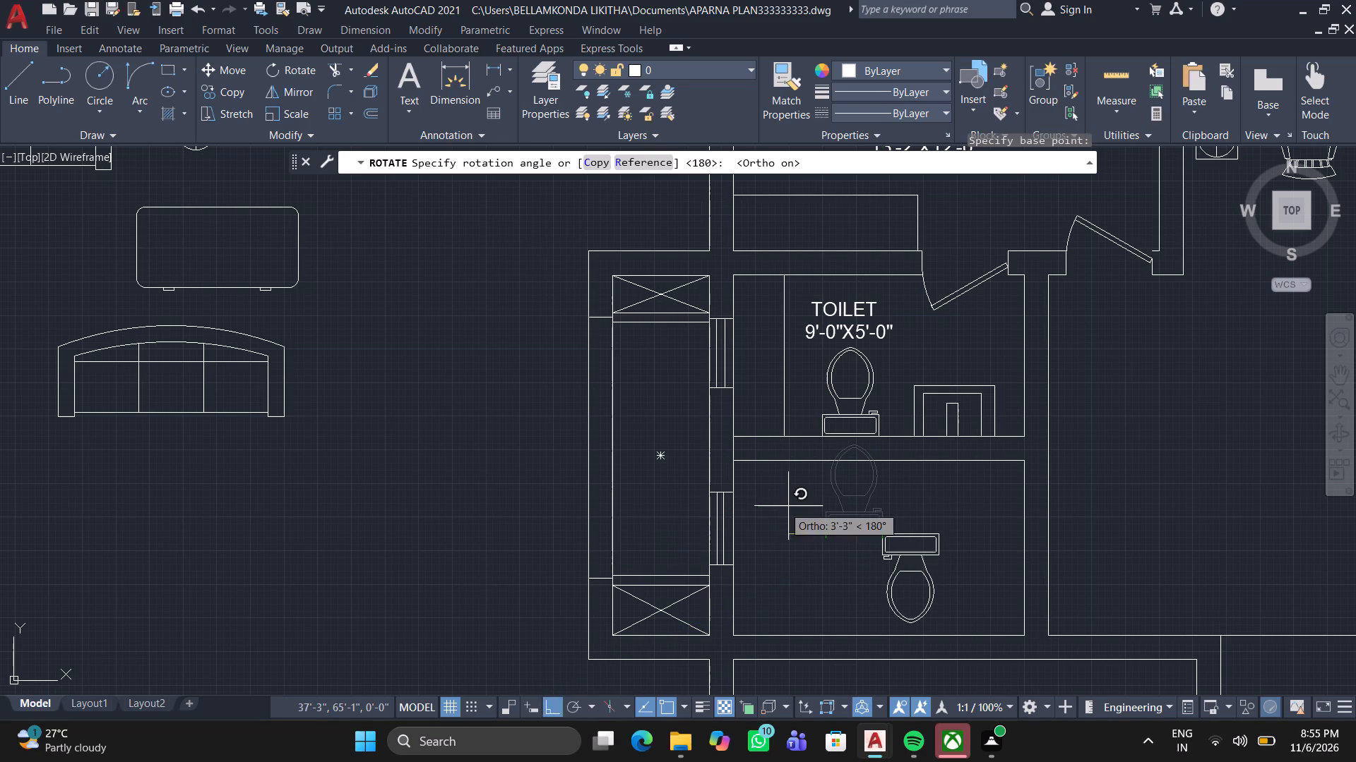
click(798, 506)
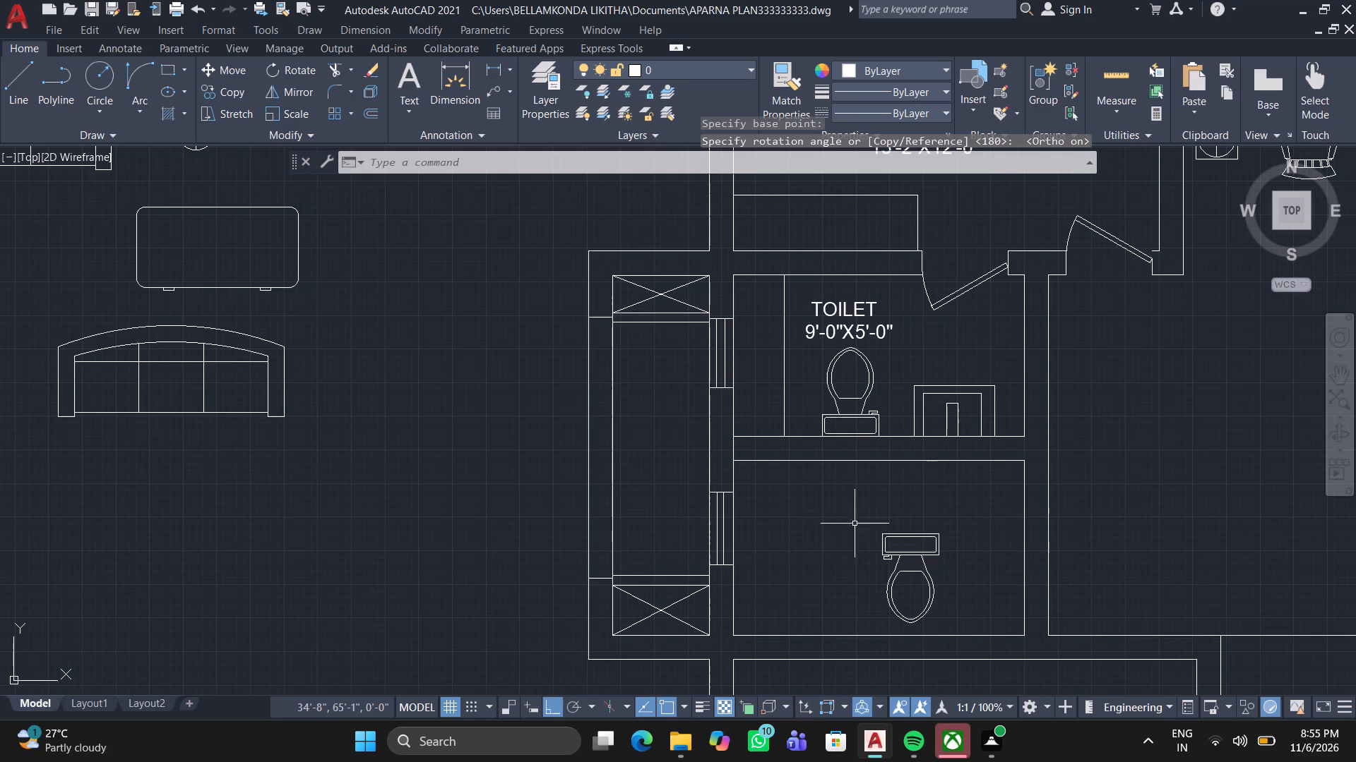
Move the rotated toilet fixture against the lower room's upper wall, directly below the TOILET room's fixture, with Ortho off.
click(911, 531)
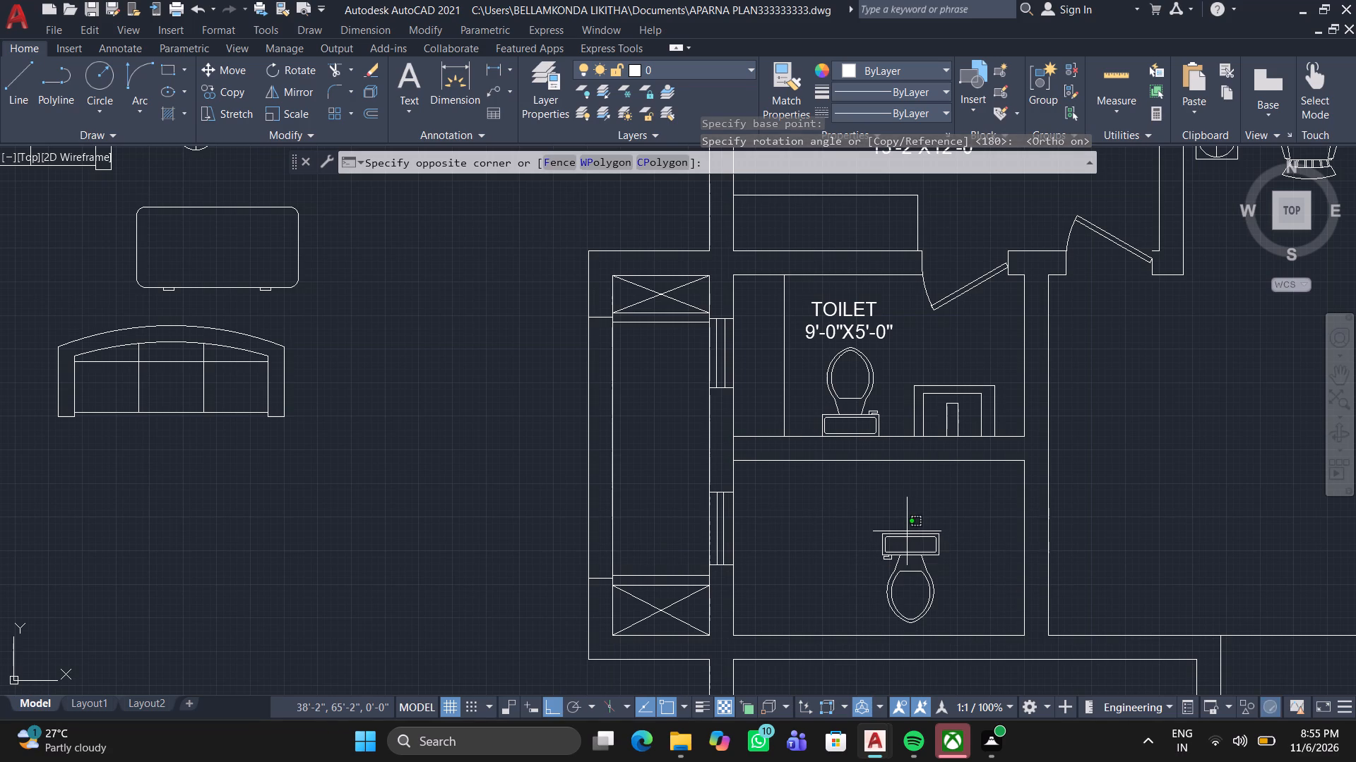
click(907, 531)
click(844, 550)
click(945, 511)
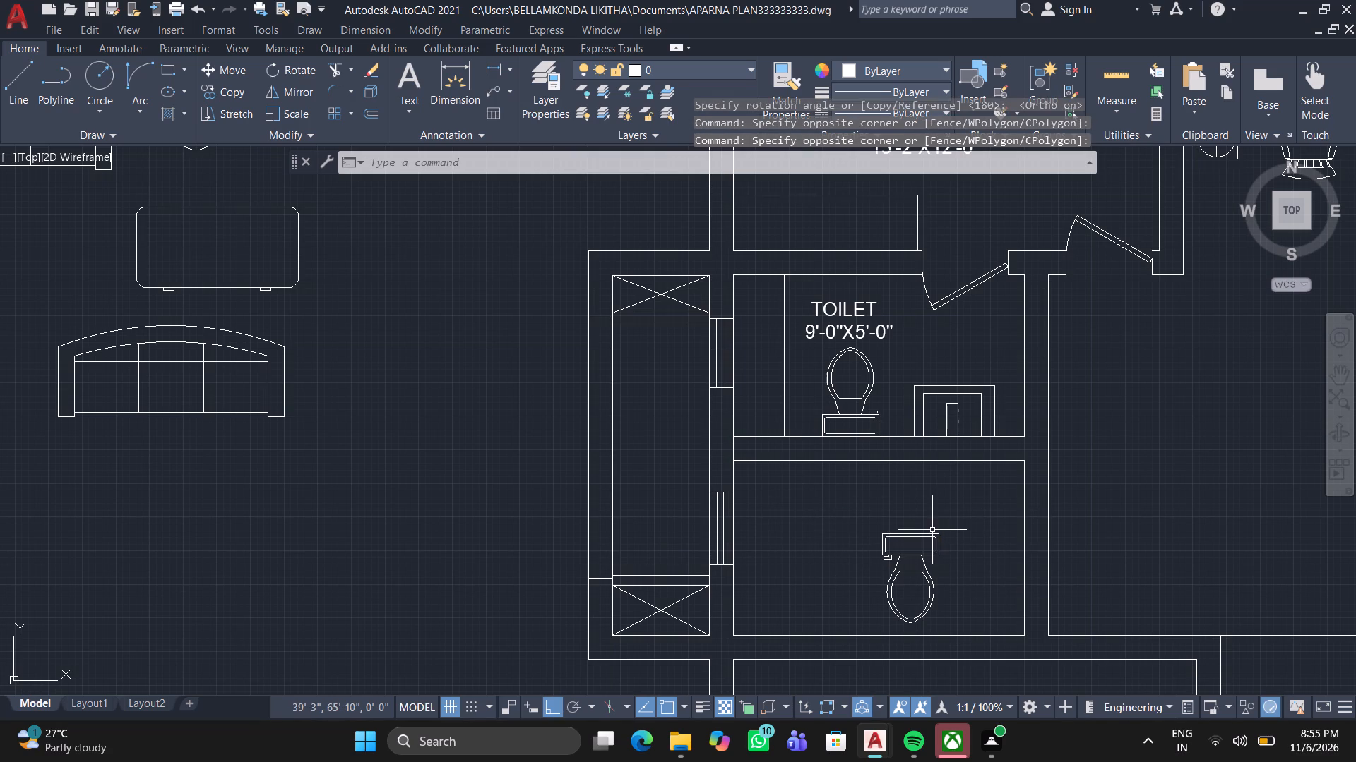
click(939, 531)
double_click(845, 590)
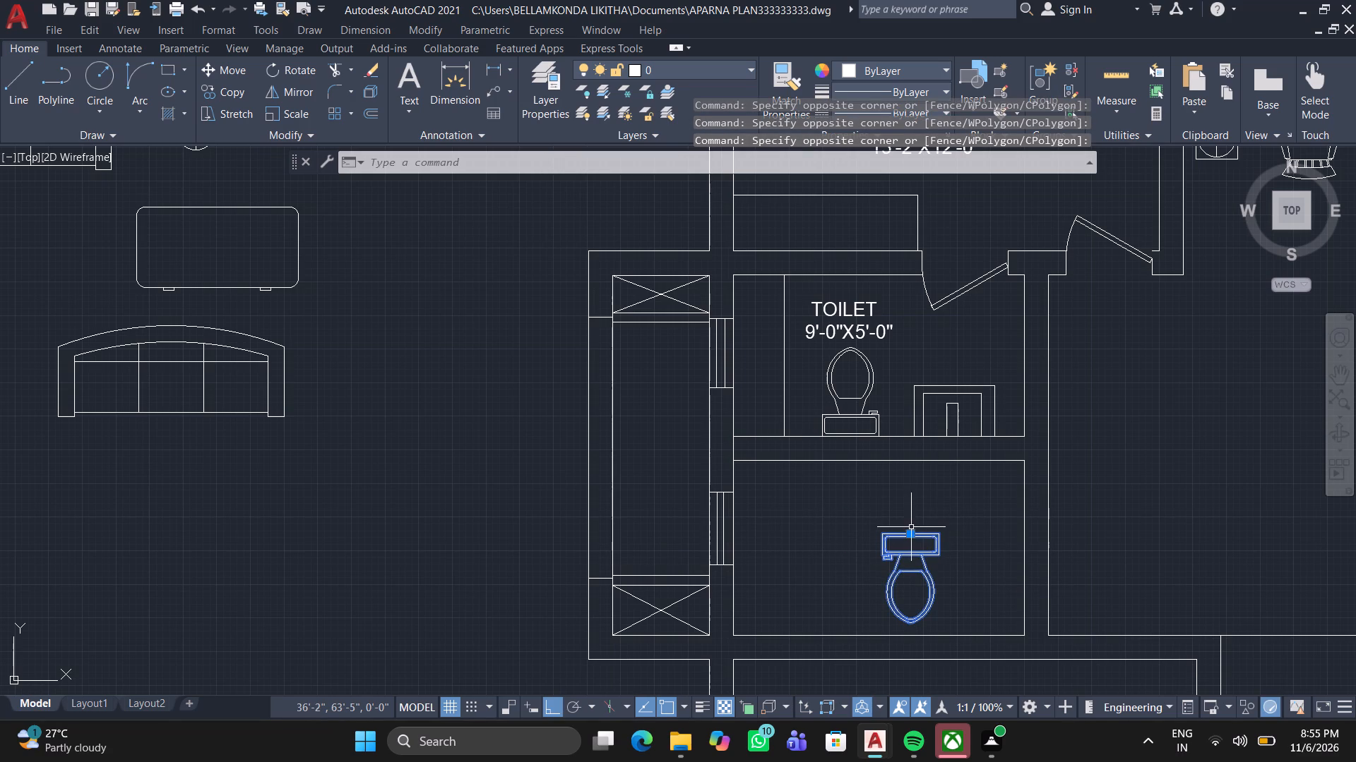
click(912, 536)
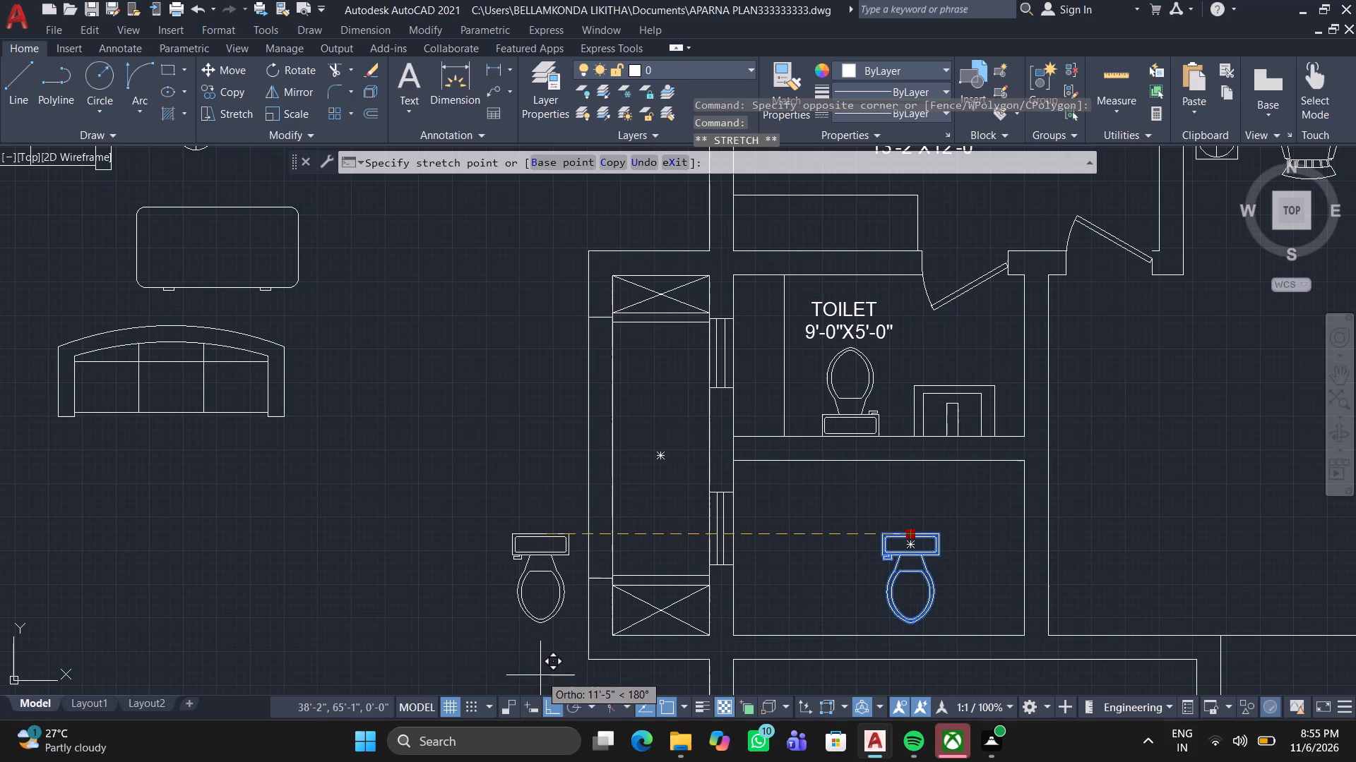
click(544, 699)
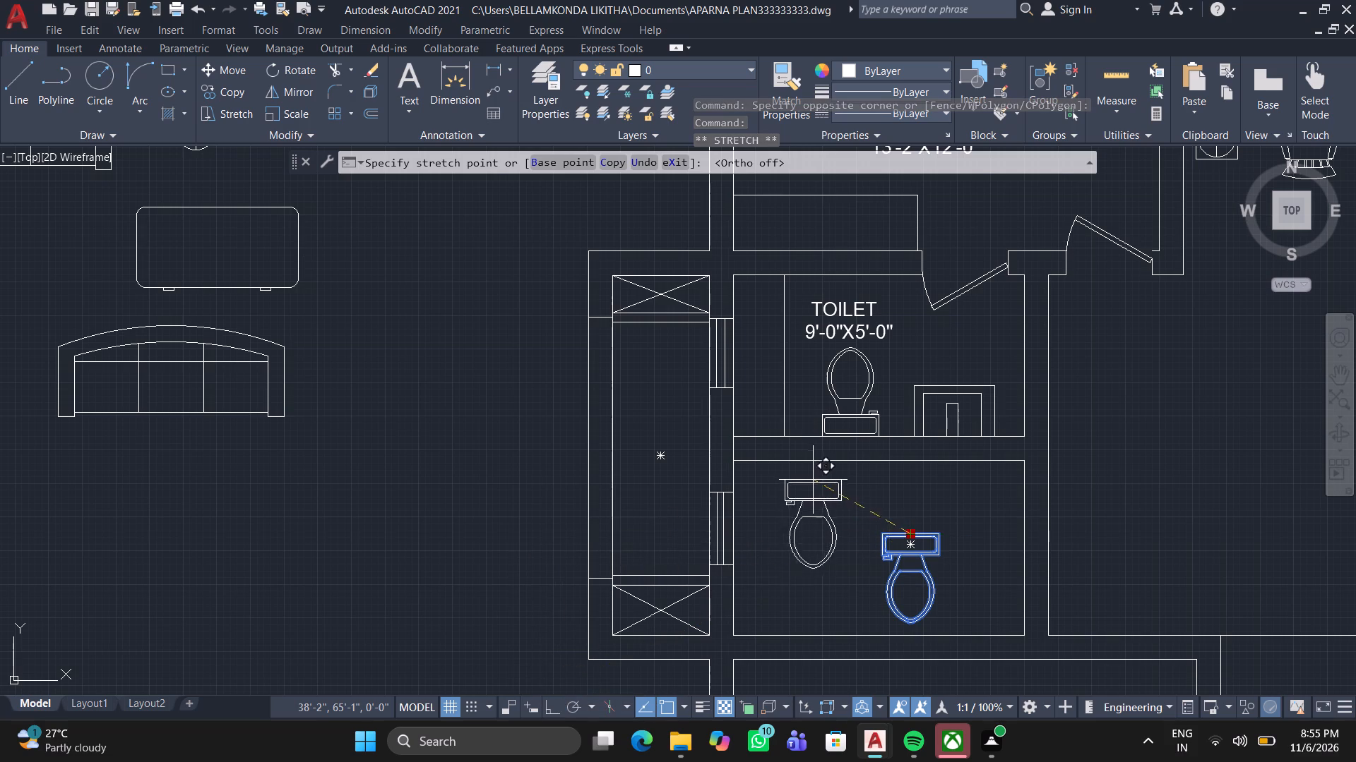
scroll(823, 470, up, 1)
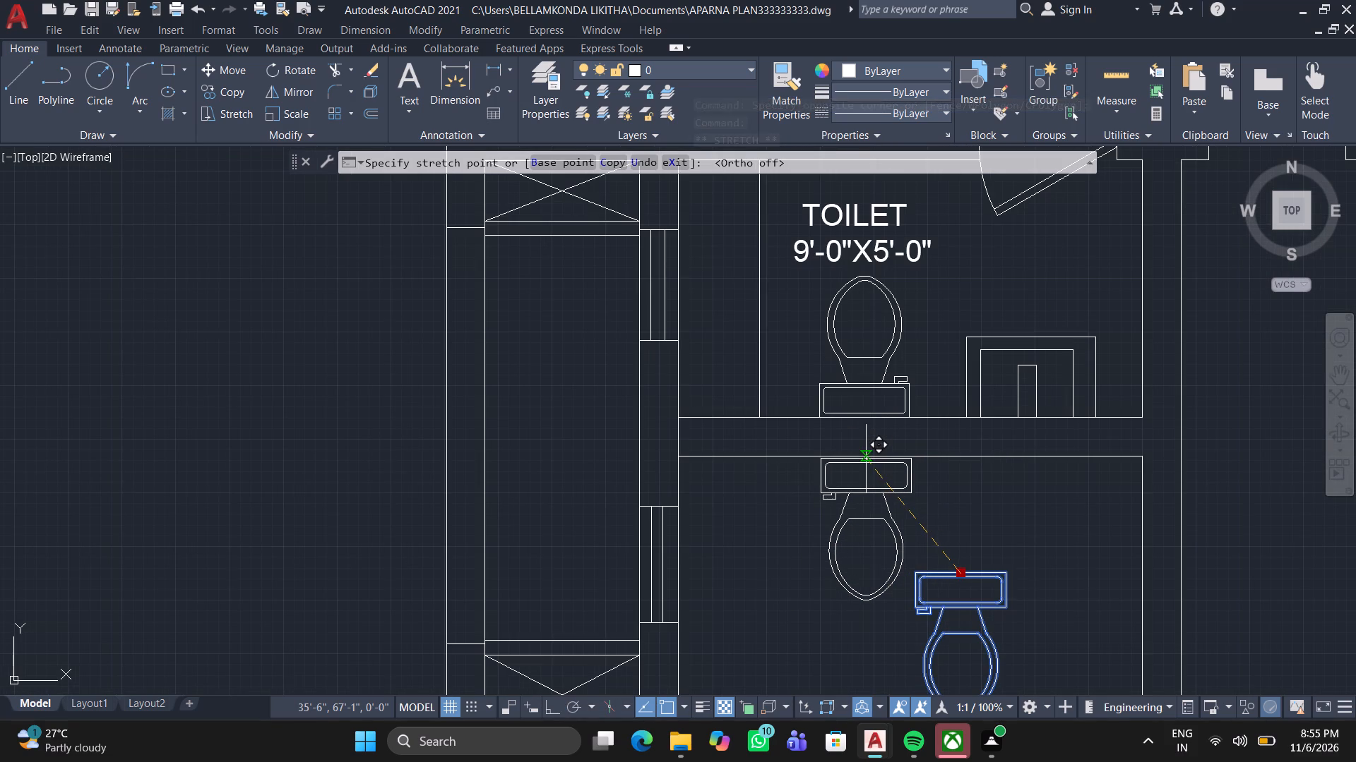
click(866, 459)
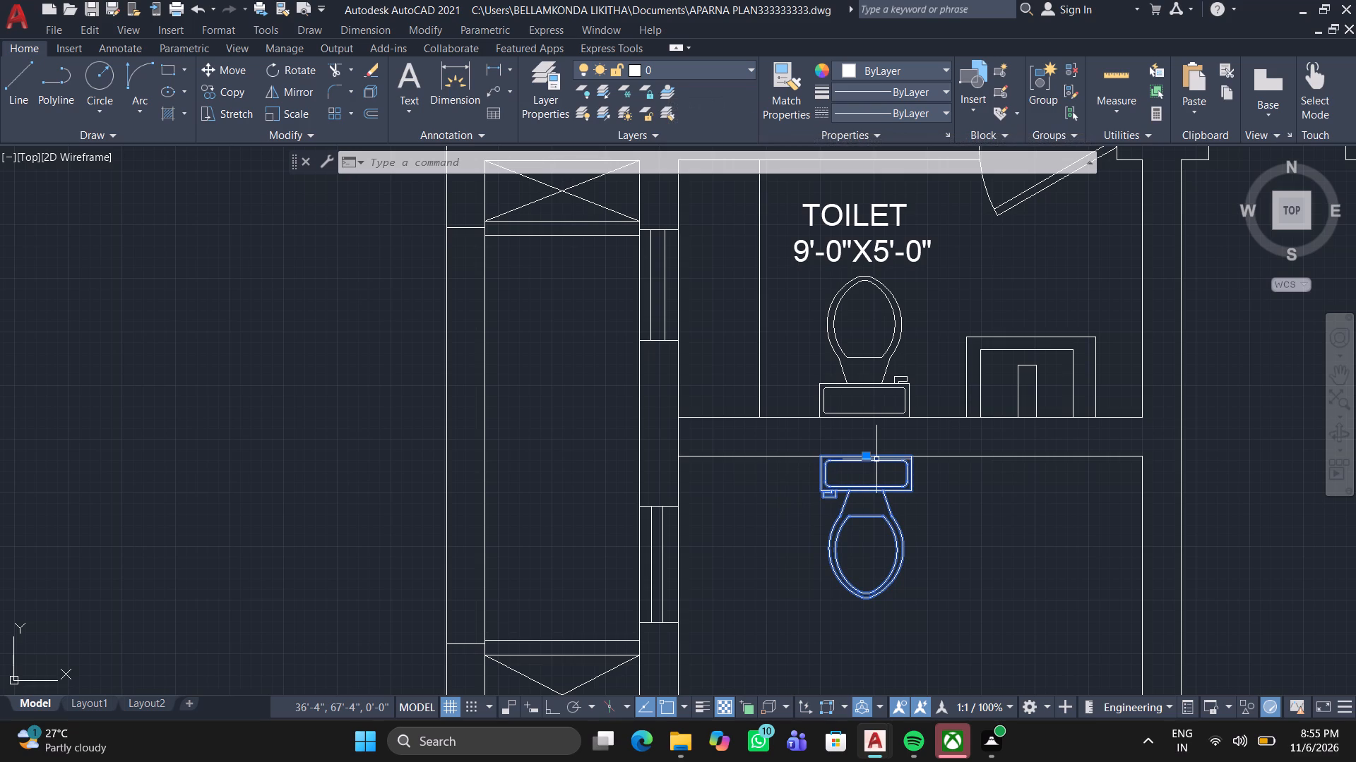
Draw three nested rectangles from the TOILET room basin's base corners down through the wall into the lower room, matching the basin outlines' widths.
click(169, 73)
middle_drag(808, 400, 433, 364)
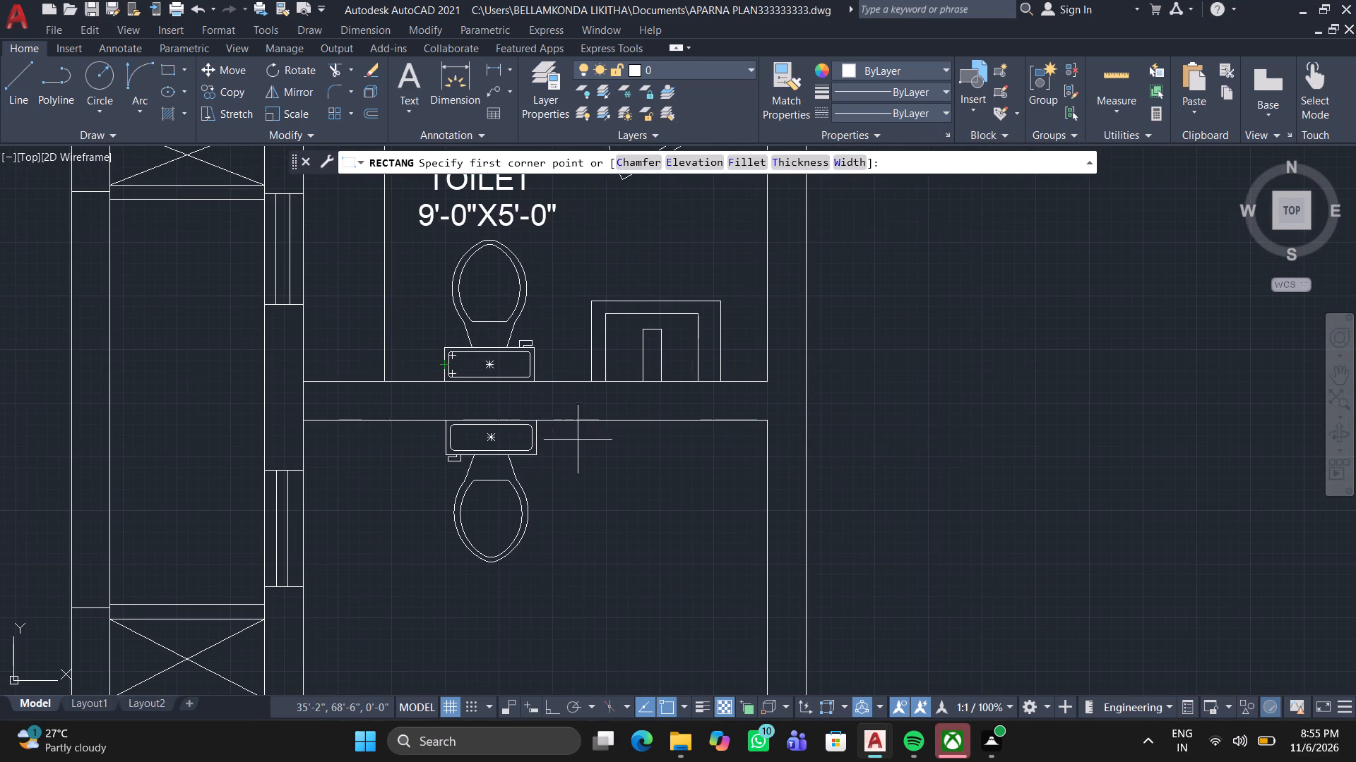
click(593, 380)
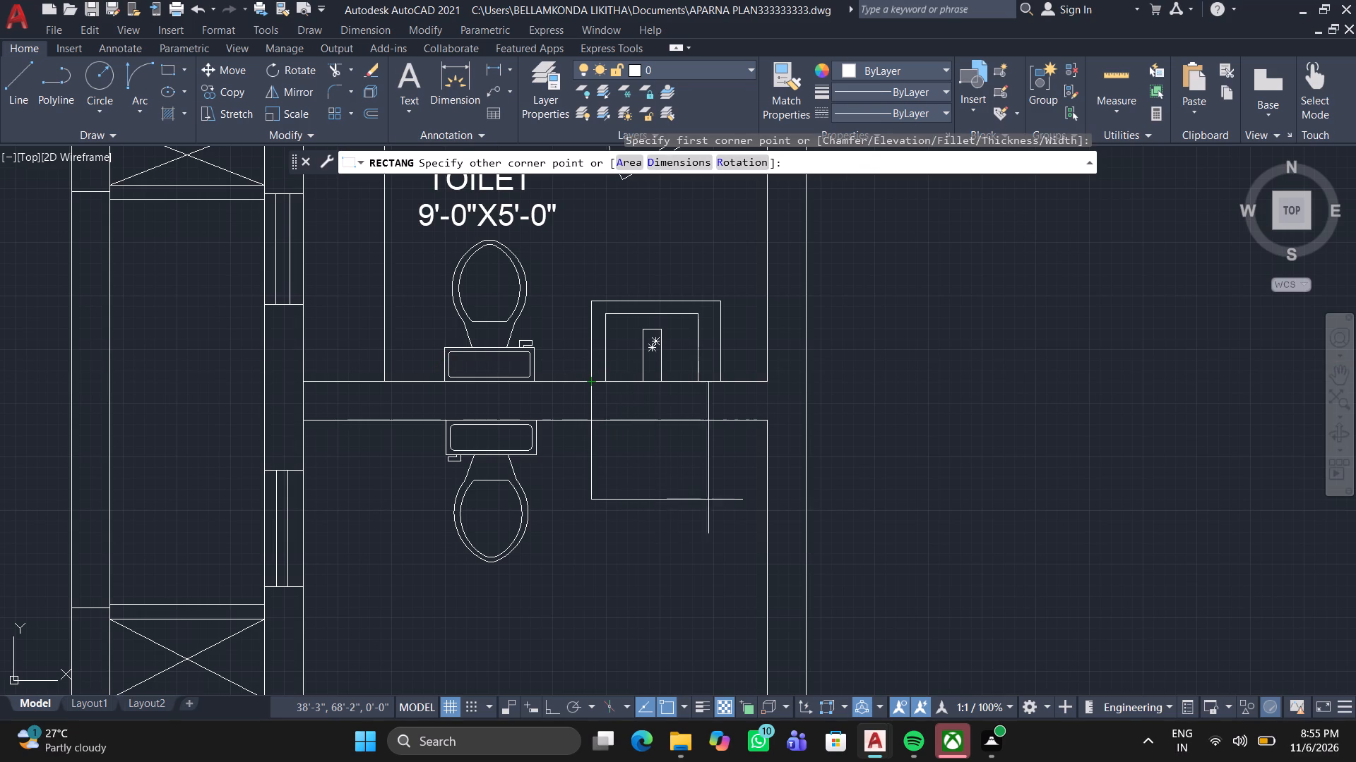
click(720, 500)
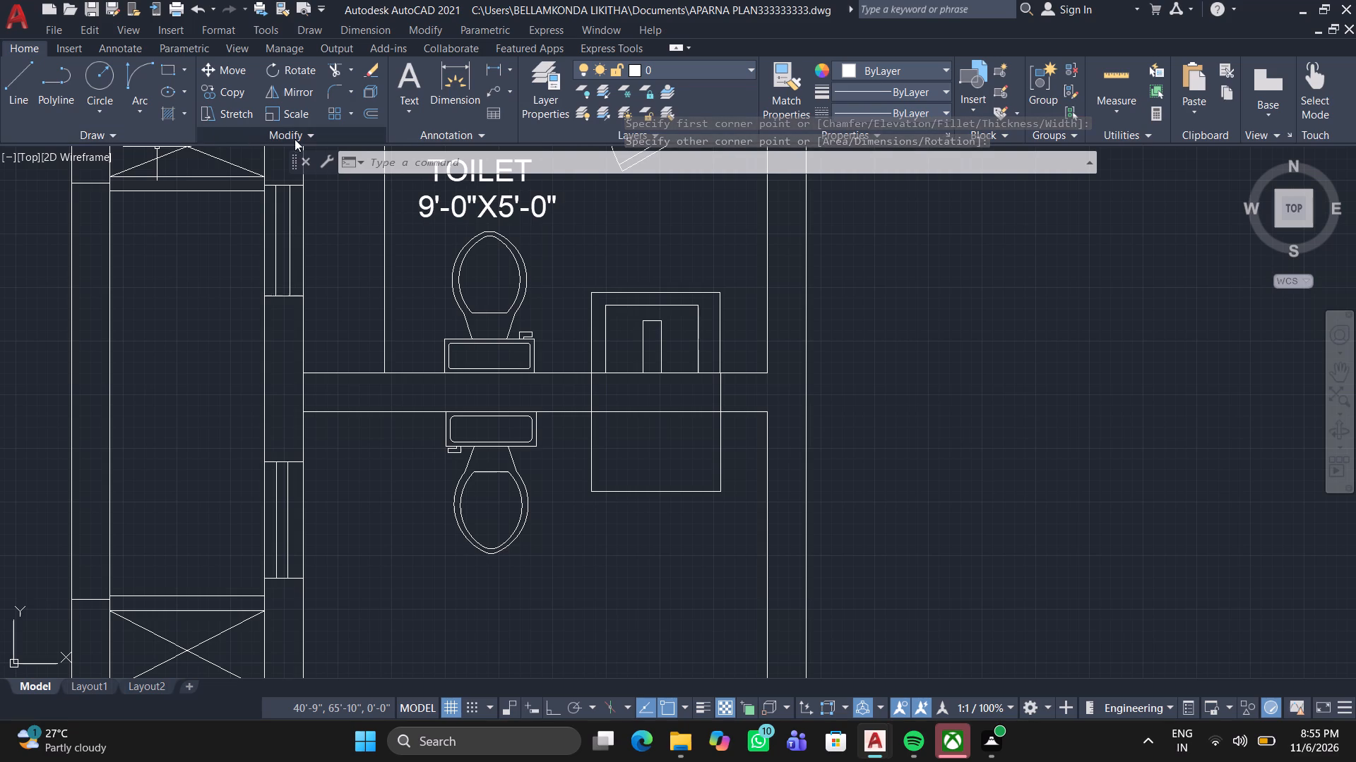
click(167, 69)
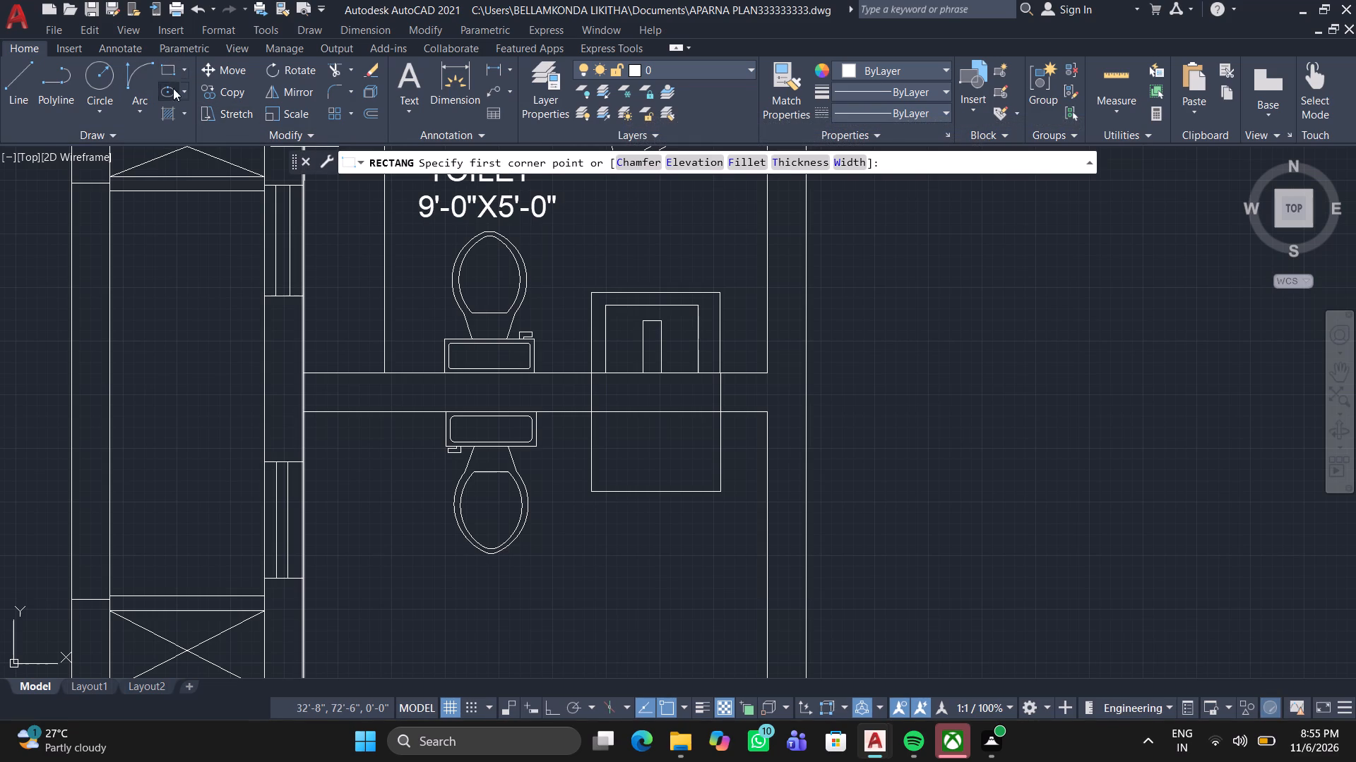
click(609, 375)
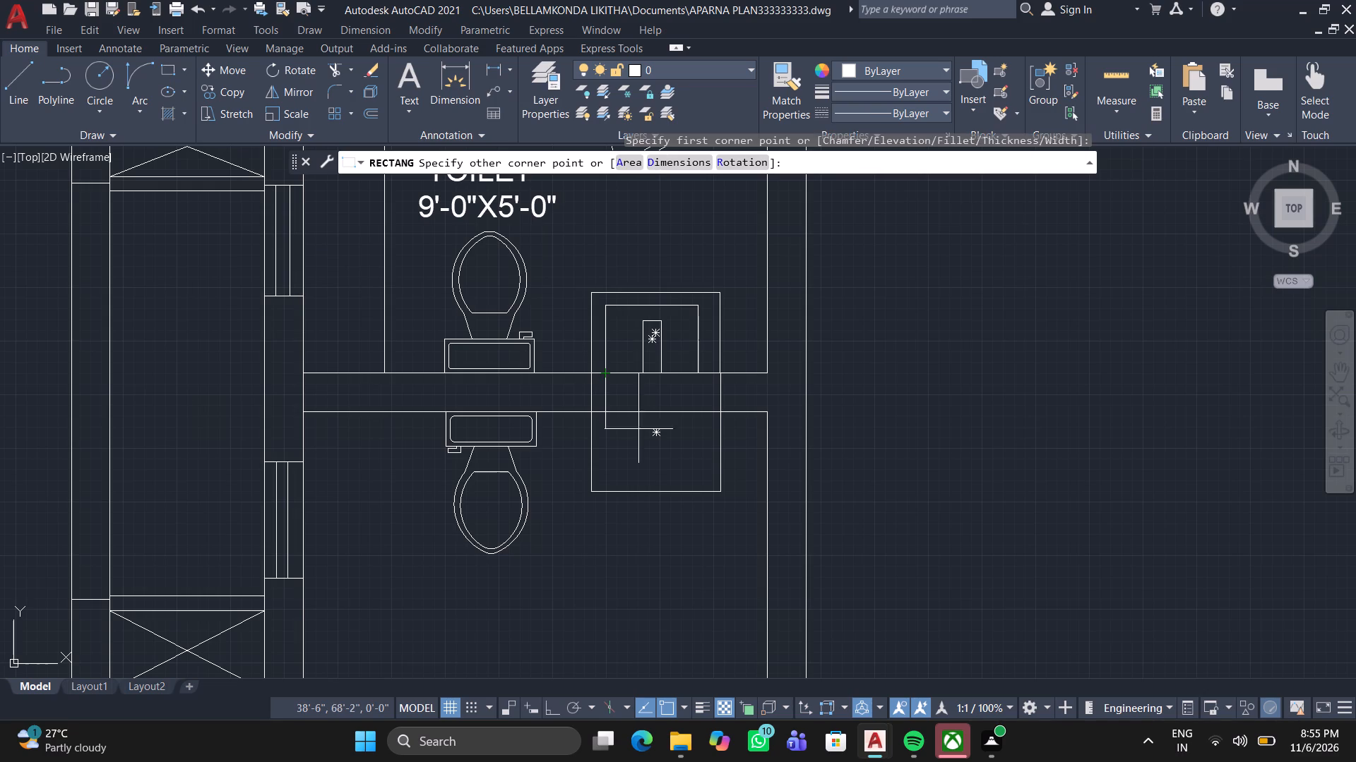
click(698, 460)
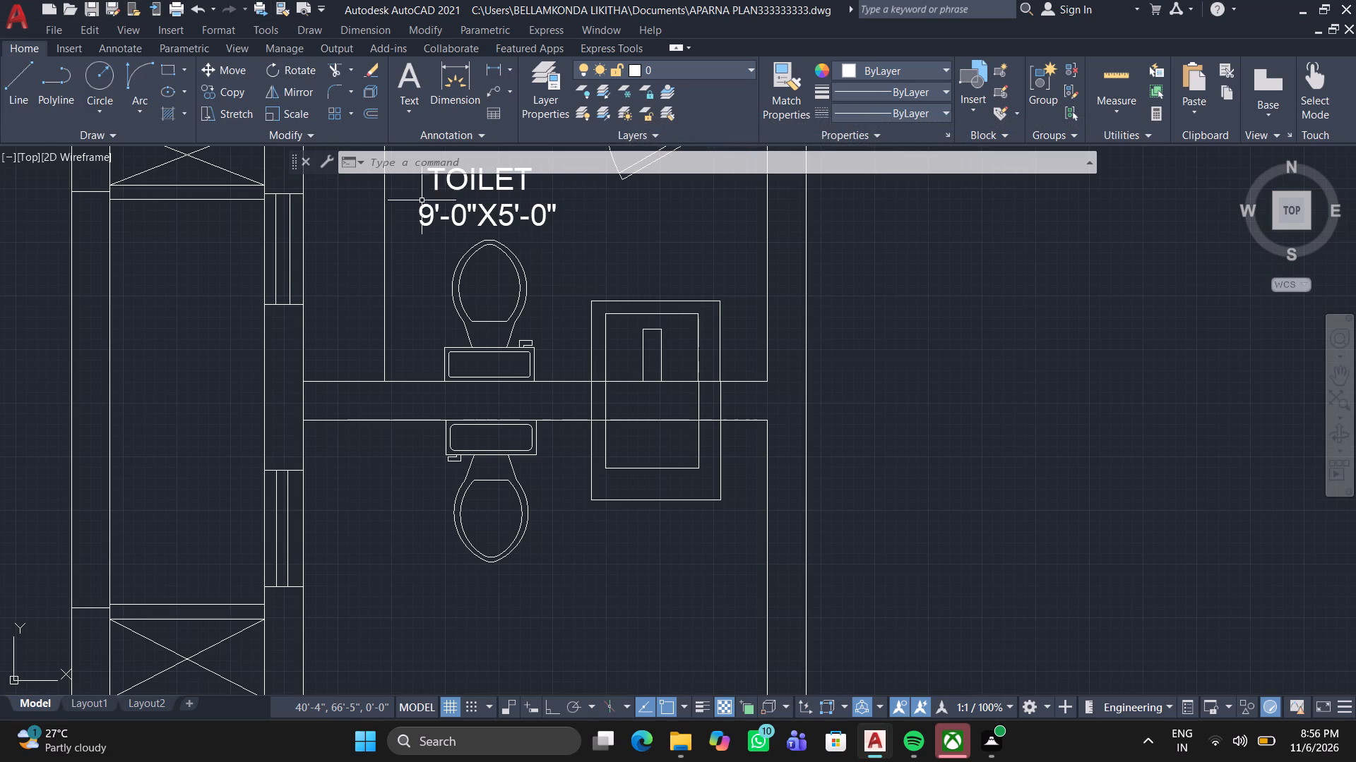
click(163, 68)
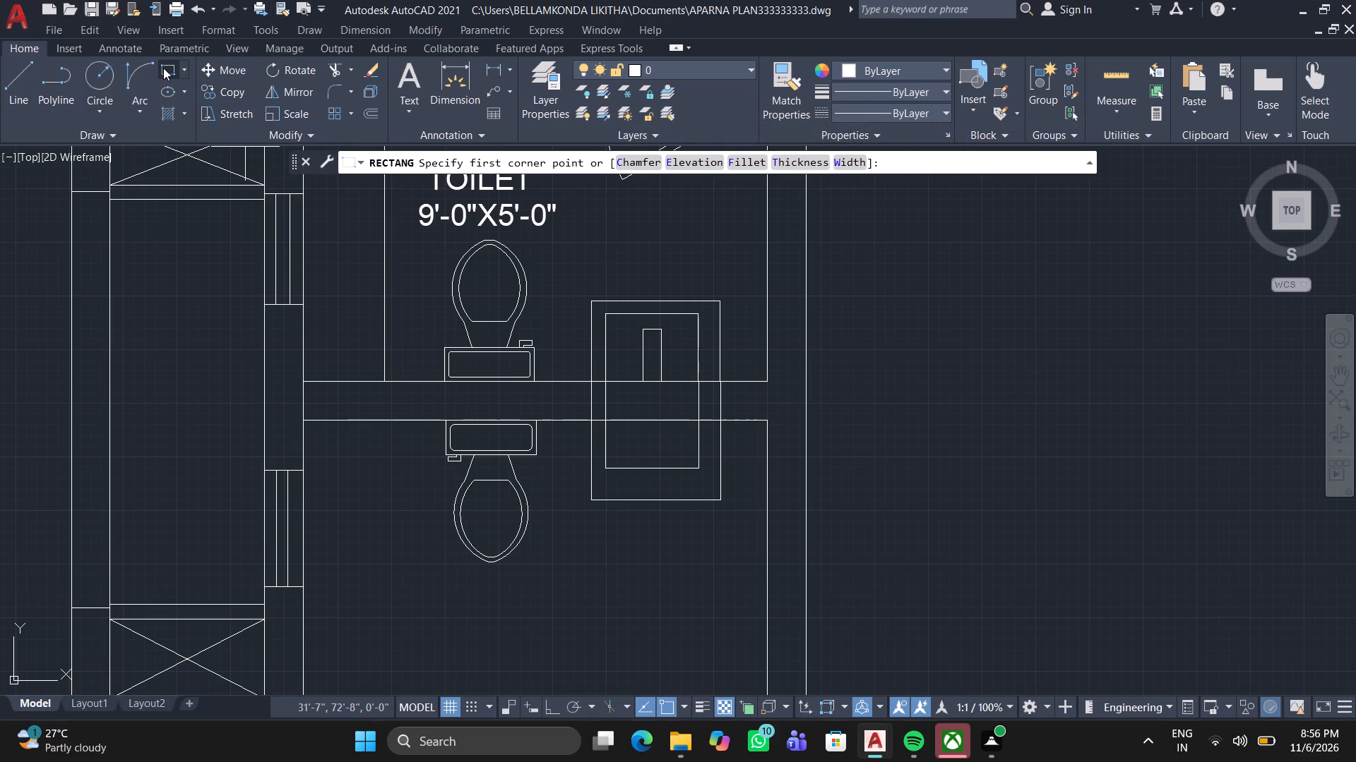
click(642, 380)
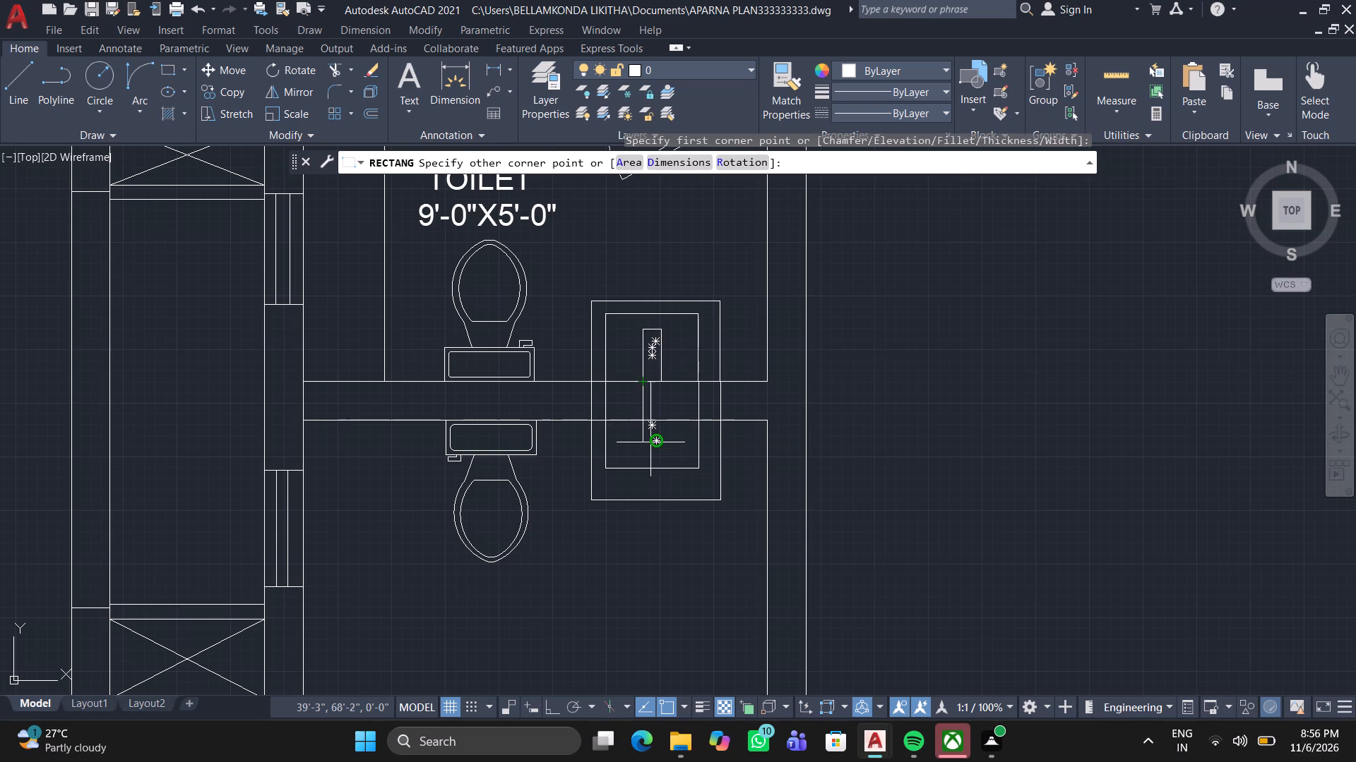
scroll(664, 440, up, 2)
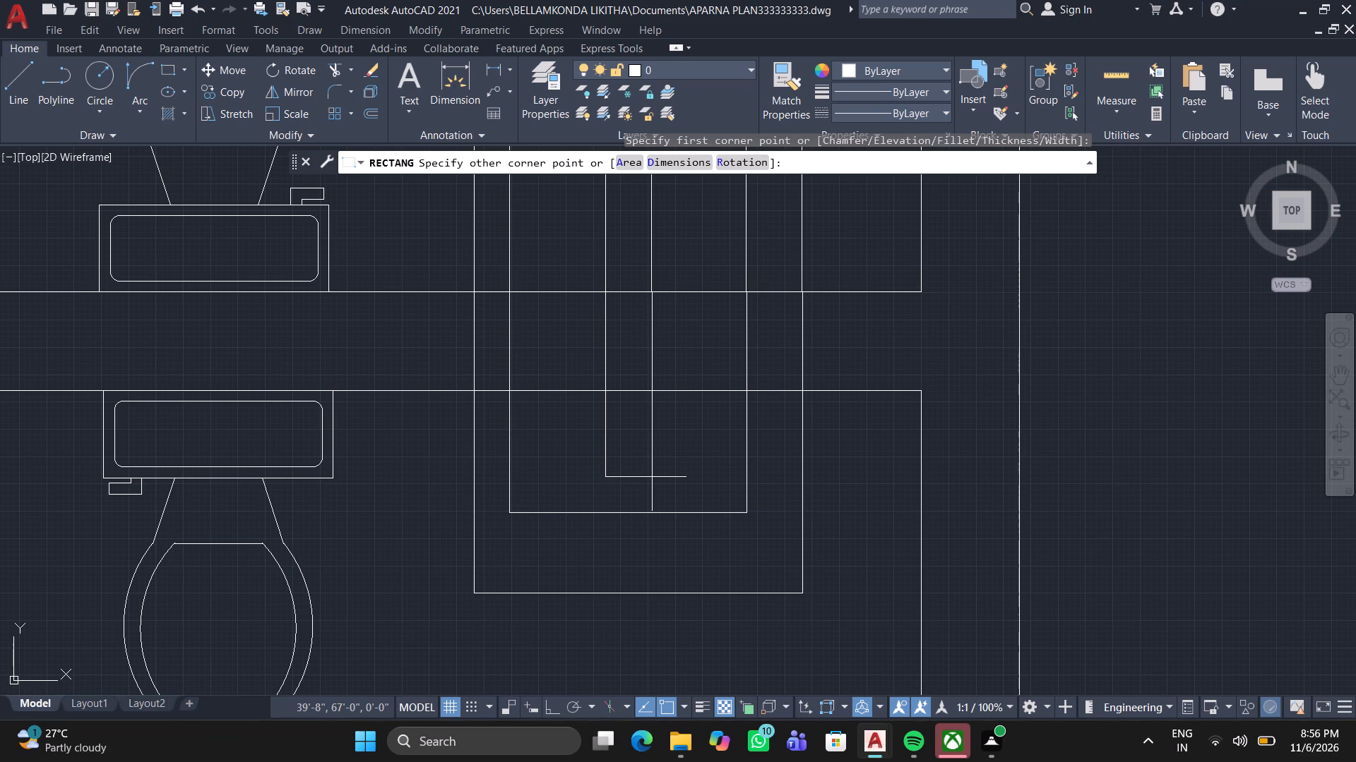
click(652, 477)
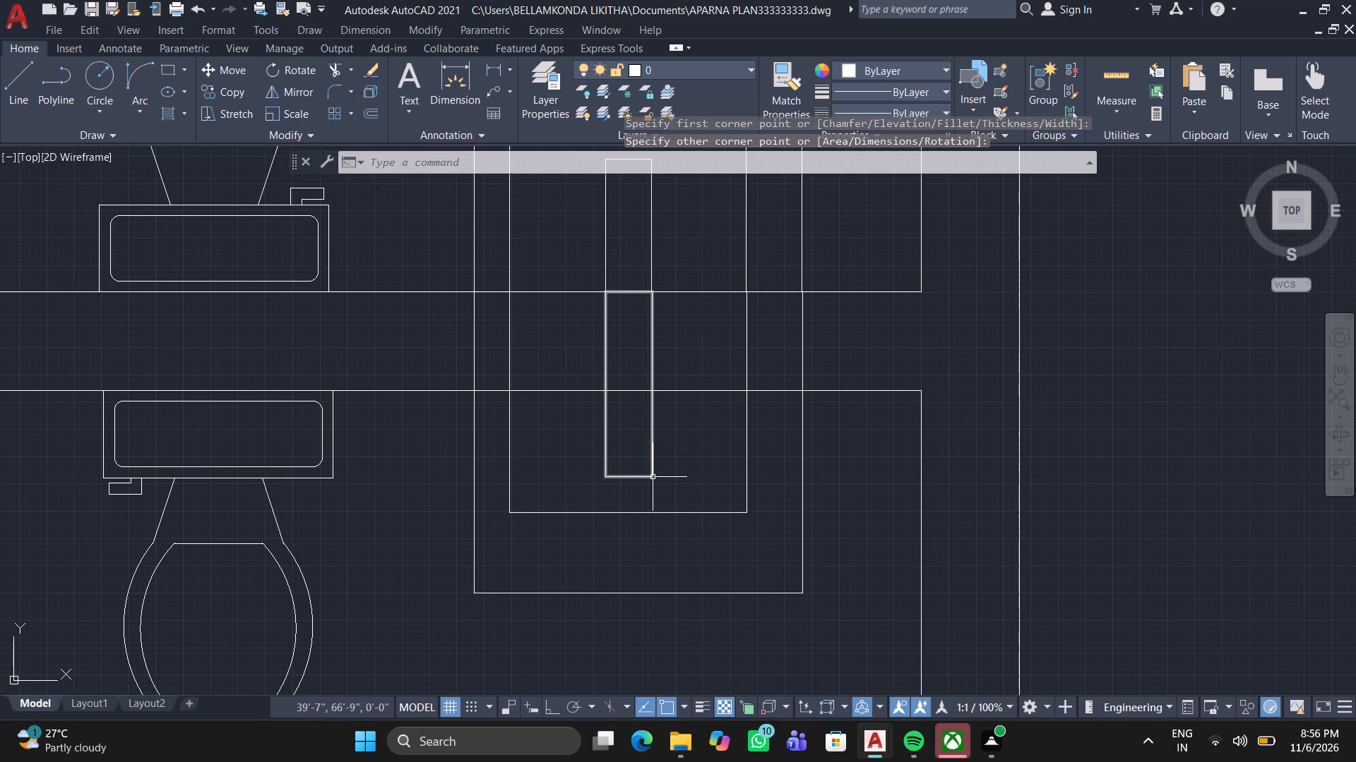
key(space)
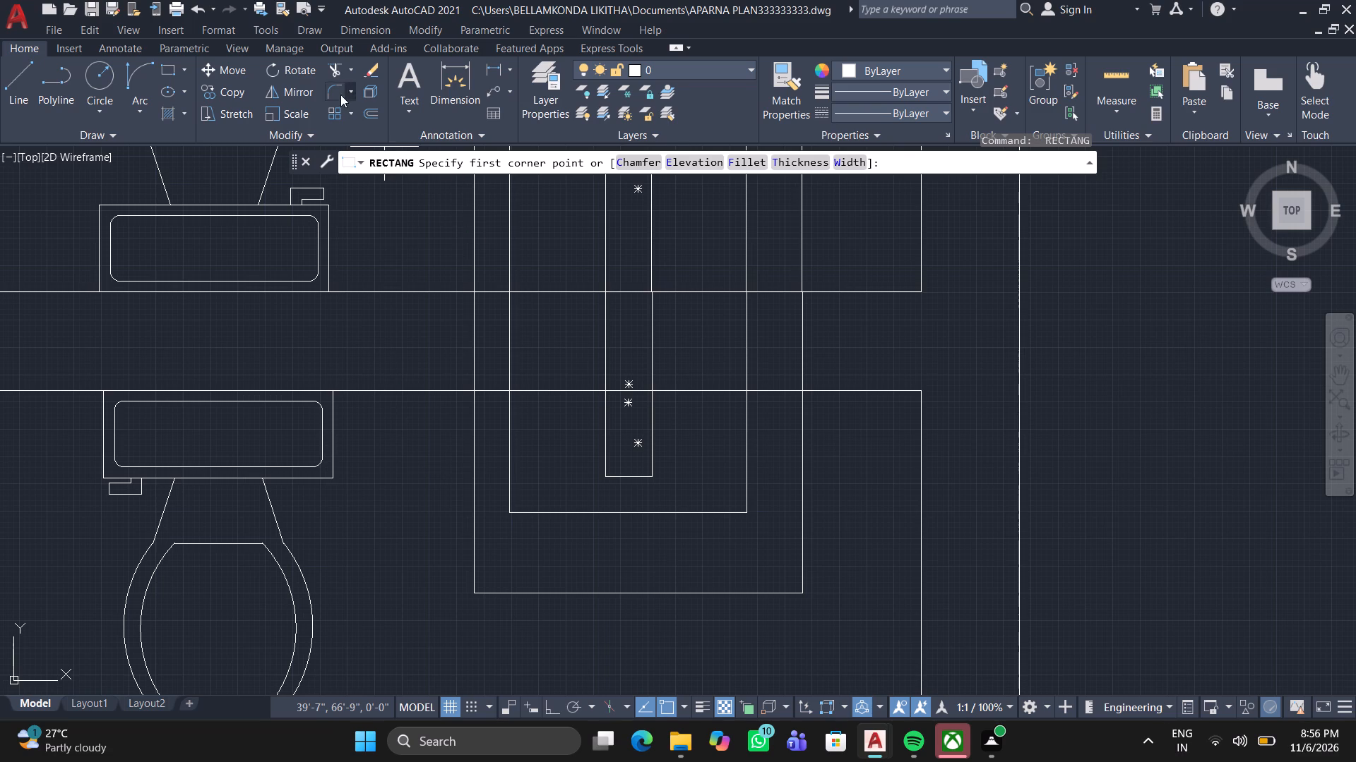
Trim the parts of the three new basin rectangles that cross the wall between the two rooms.
click(331, 72)
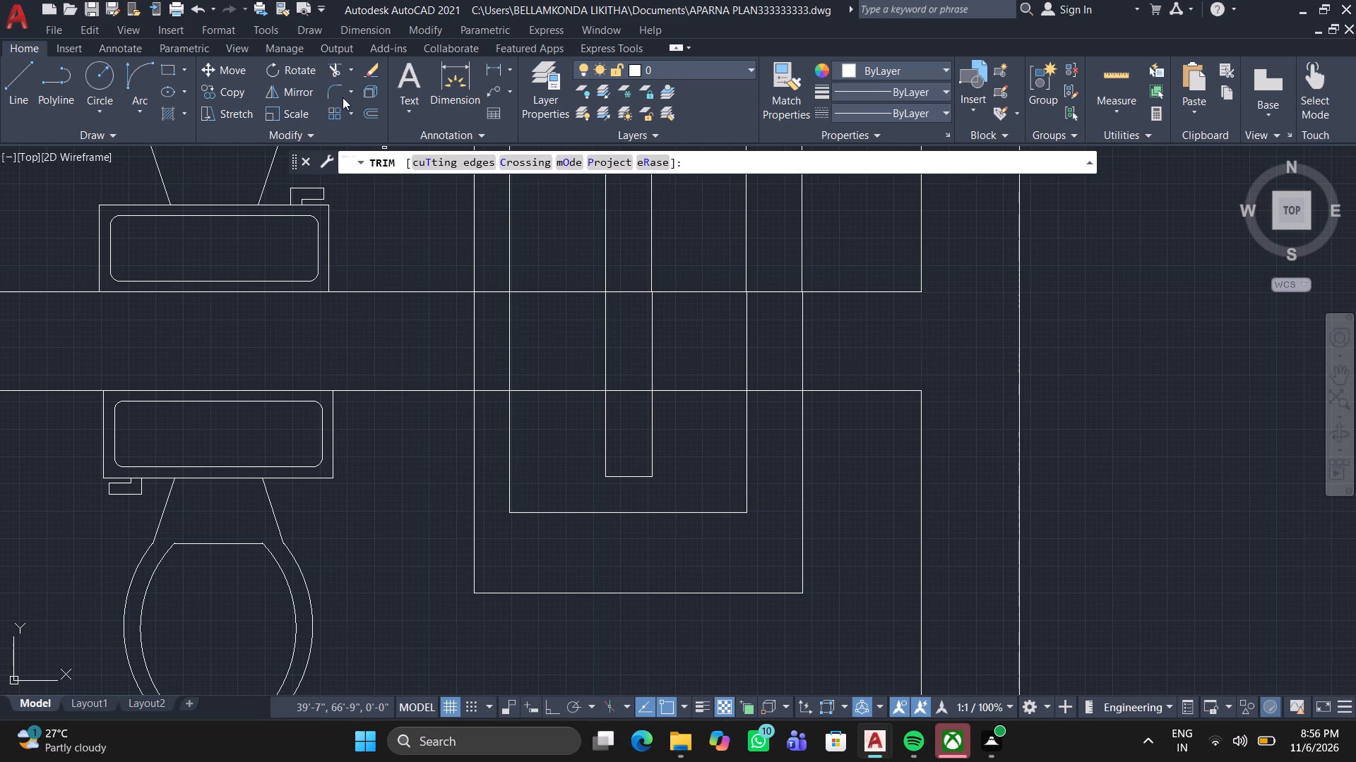
click(436, 348)
click(521, 351)
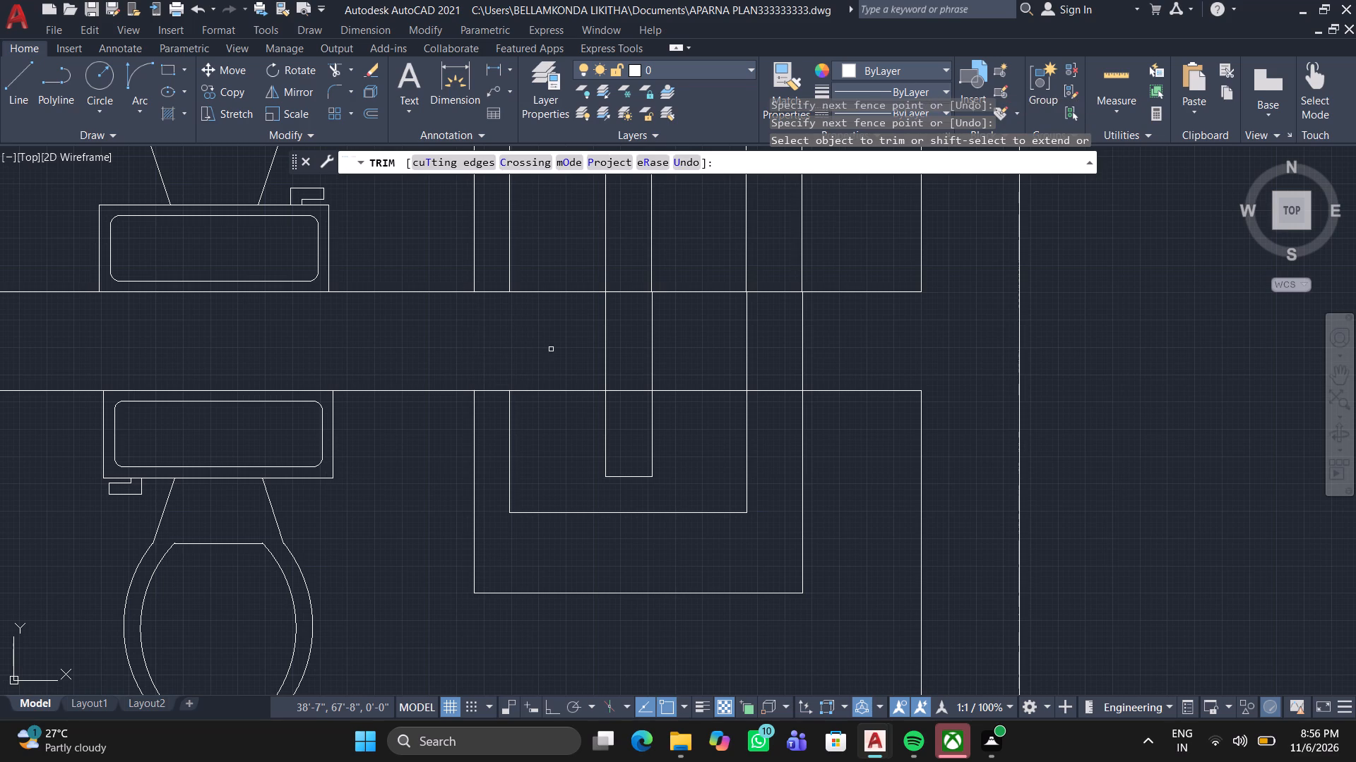
click(551, 349)
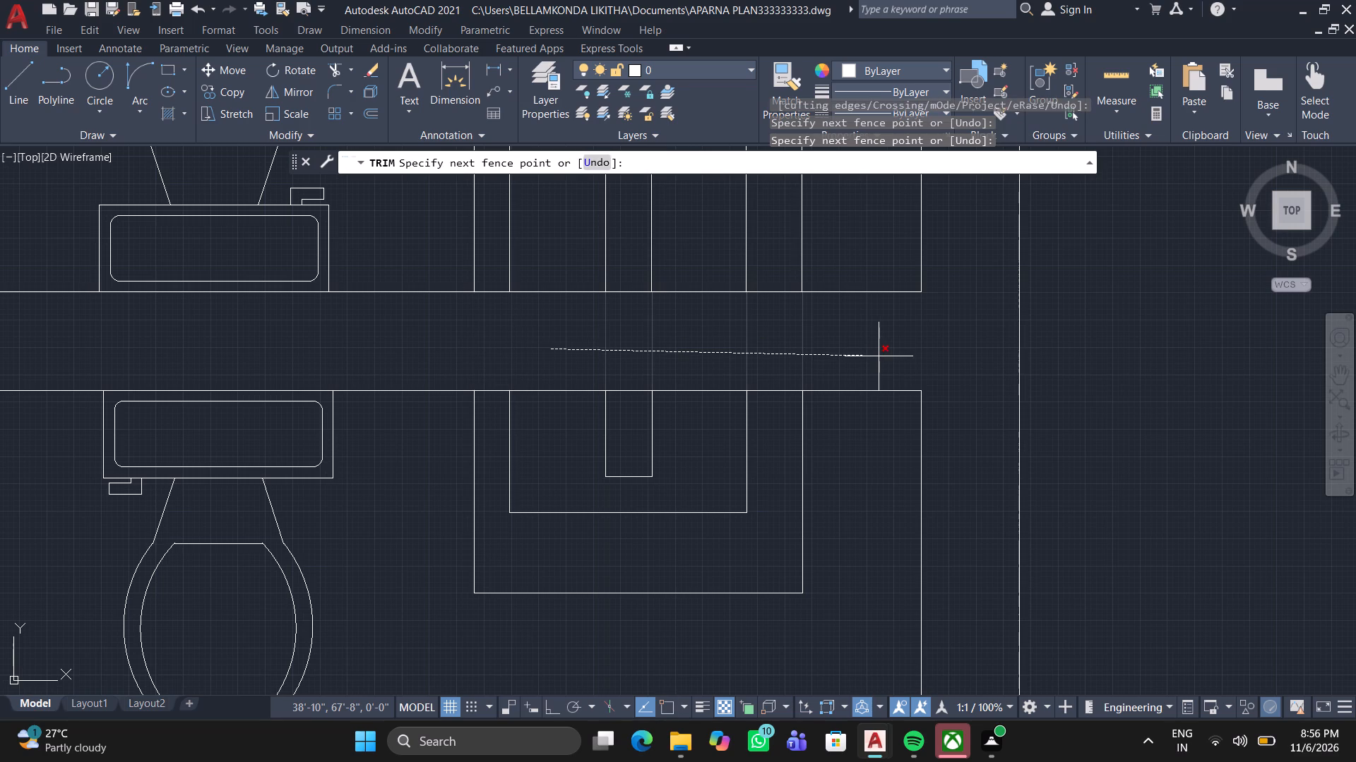
click(879, 356)
key(space)
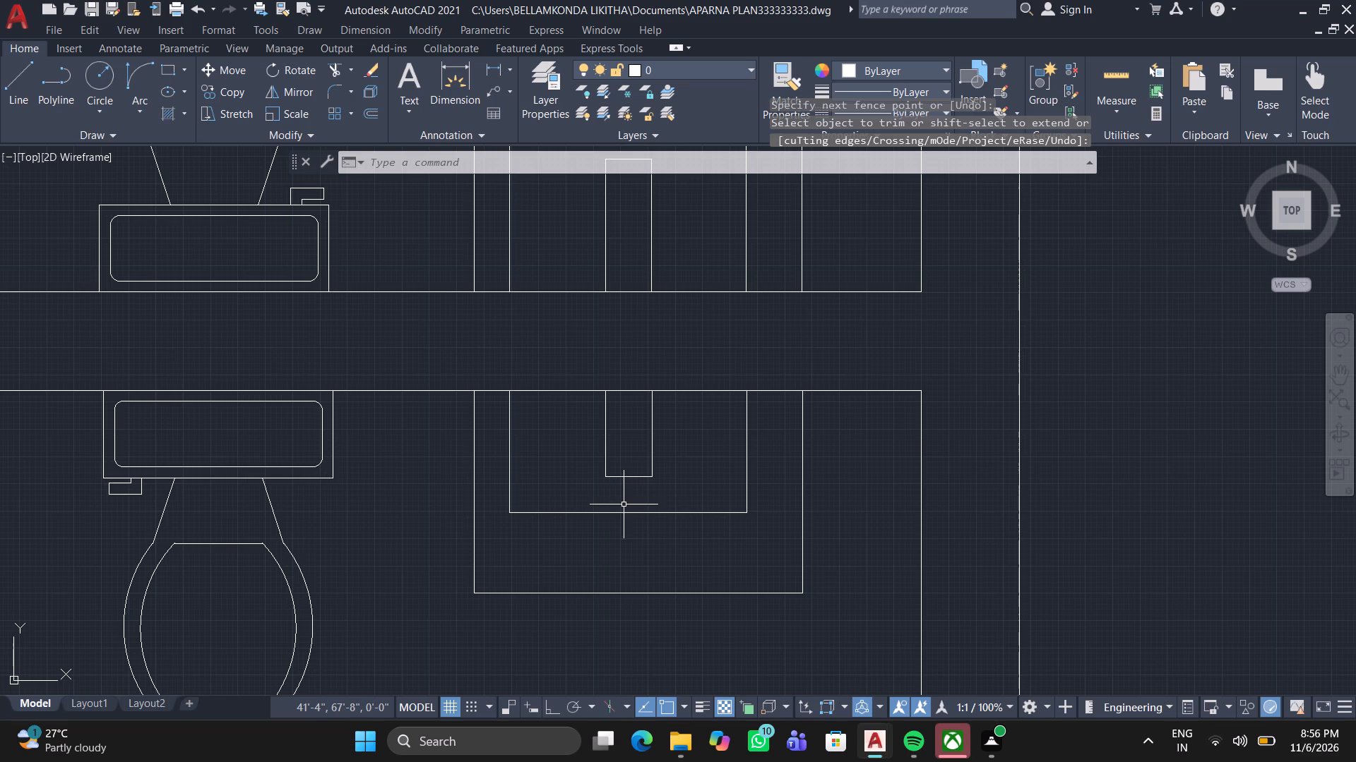
Stretch the lower edge of the new basin's middle outline downwards, closer to the outer outline.
click(621, 511)
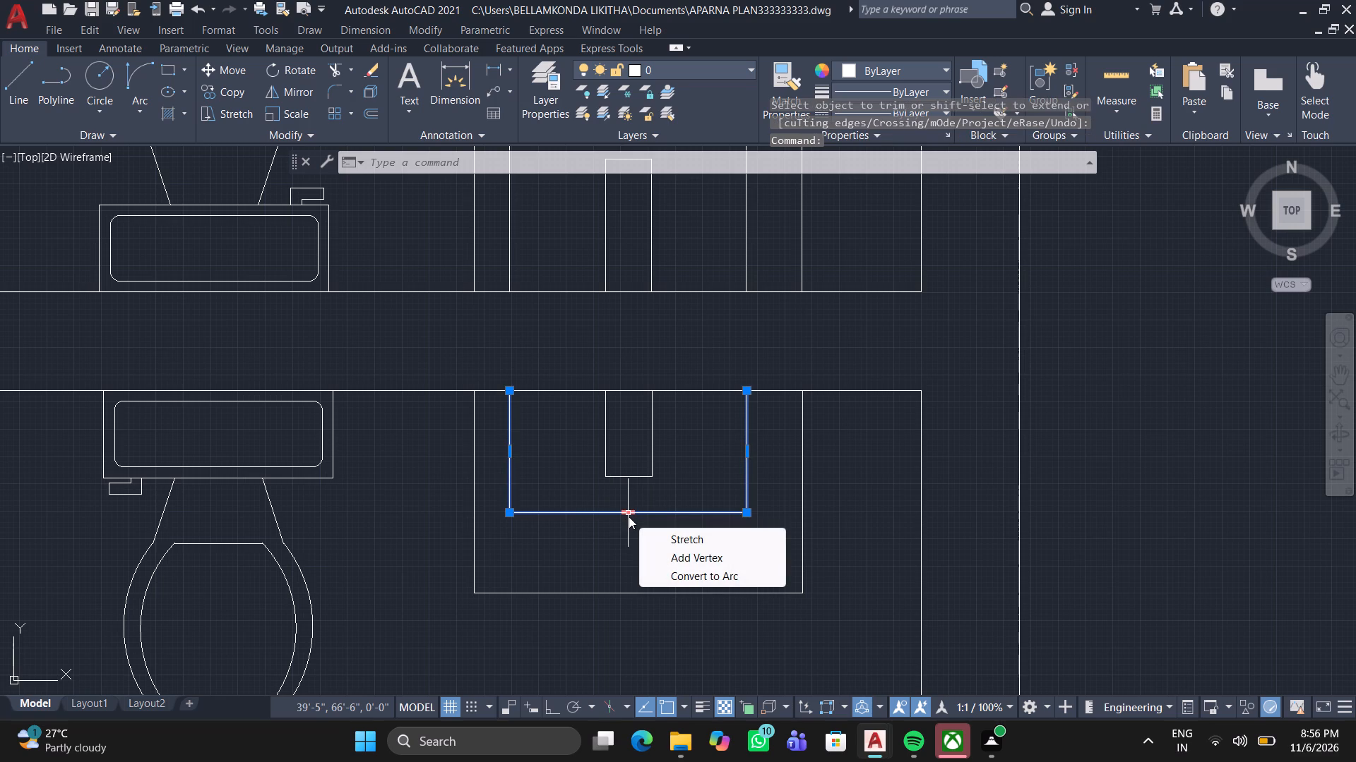
click(629, 517)
click(628, 531)
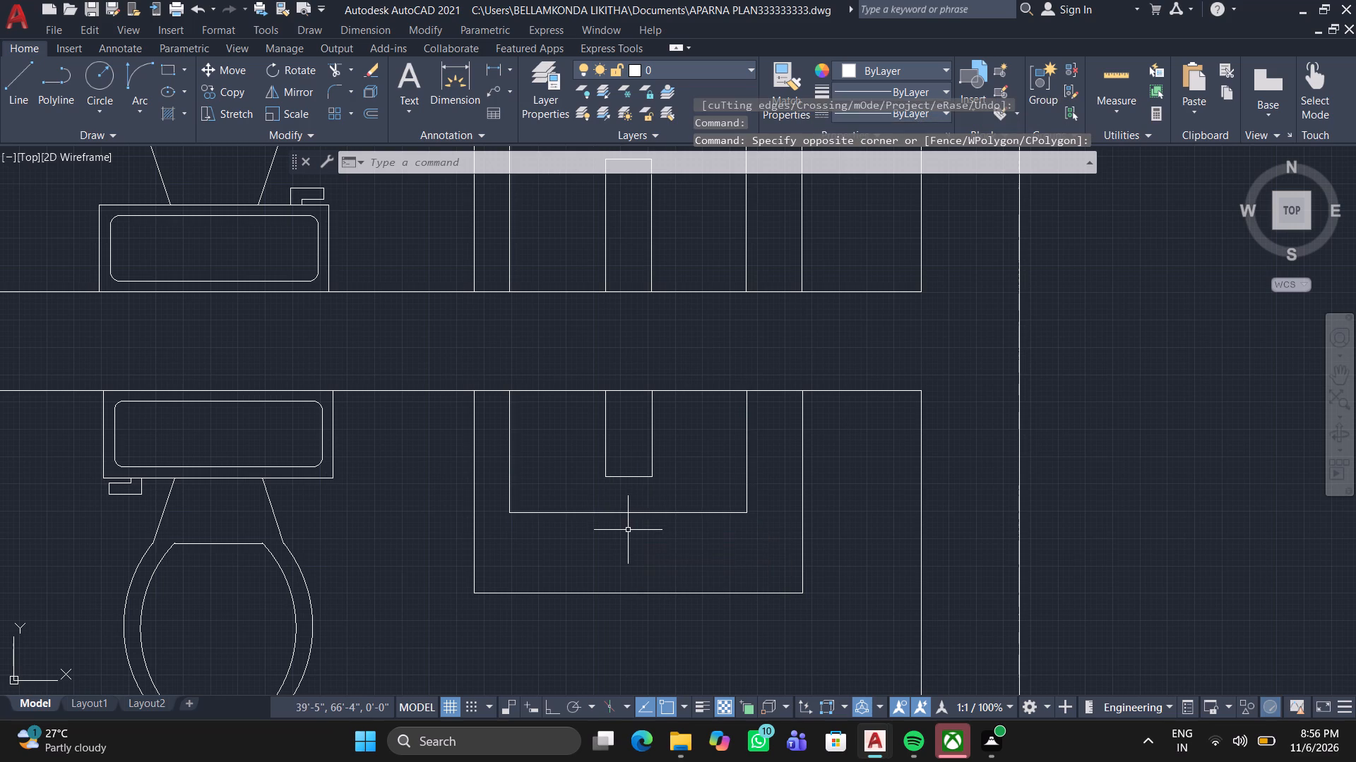
click(627, 514)
click(627, 513)
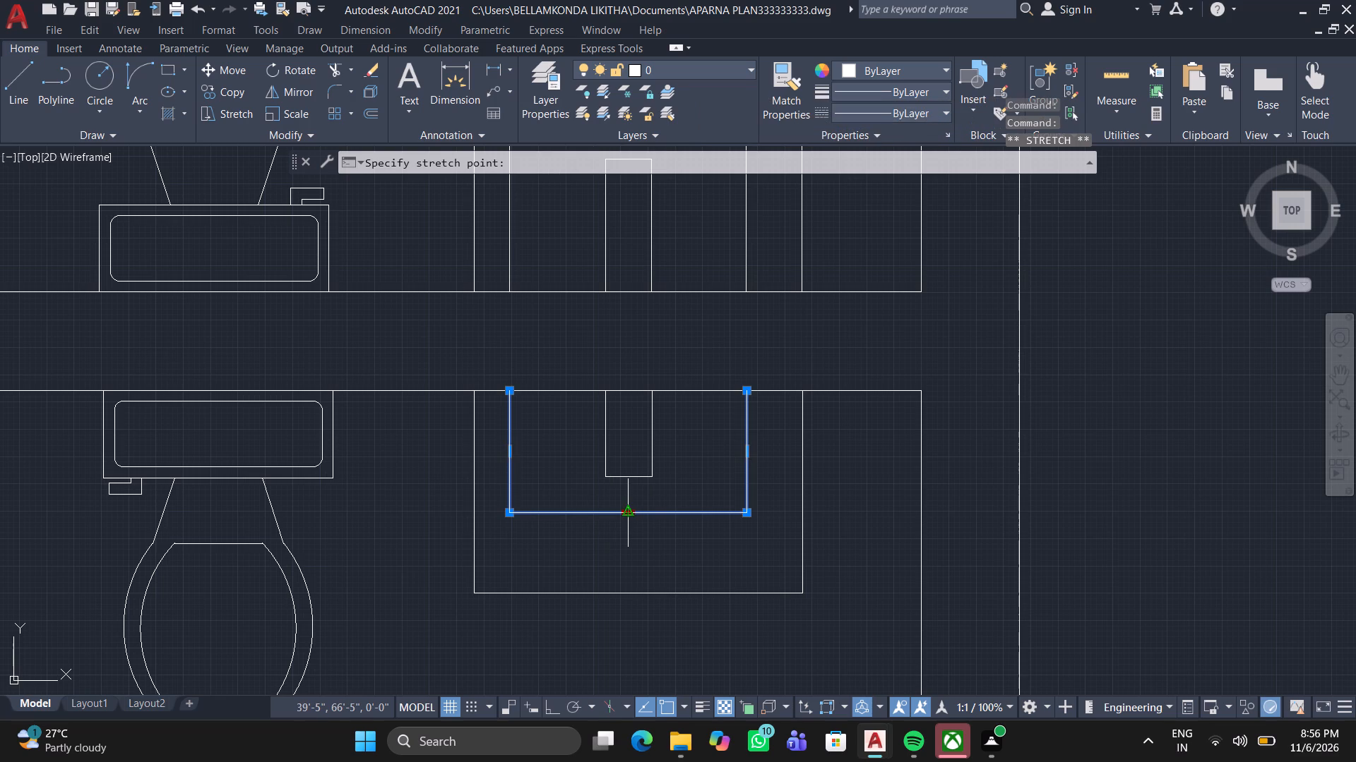
click(627, 554)
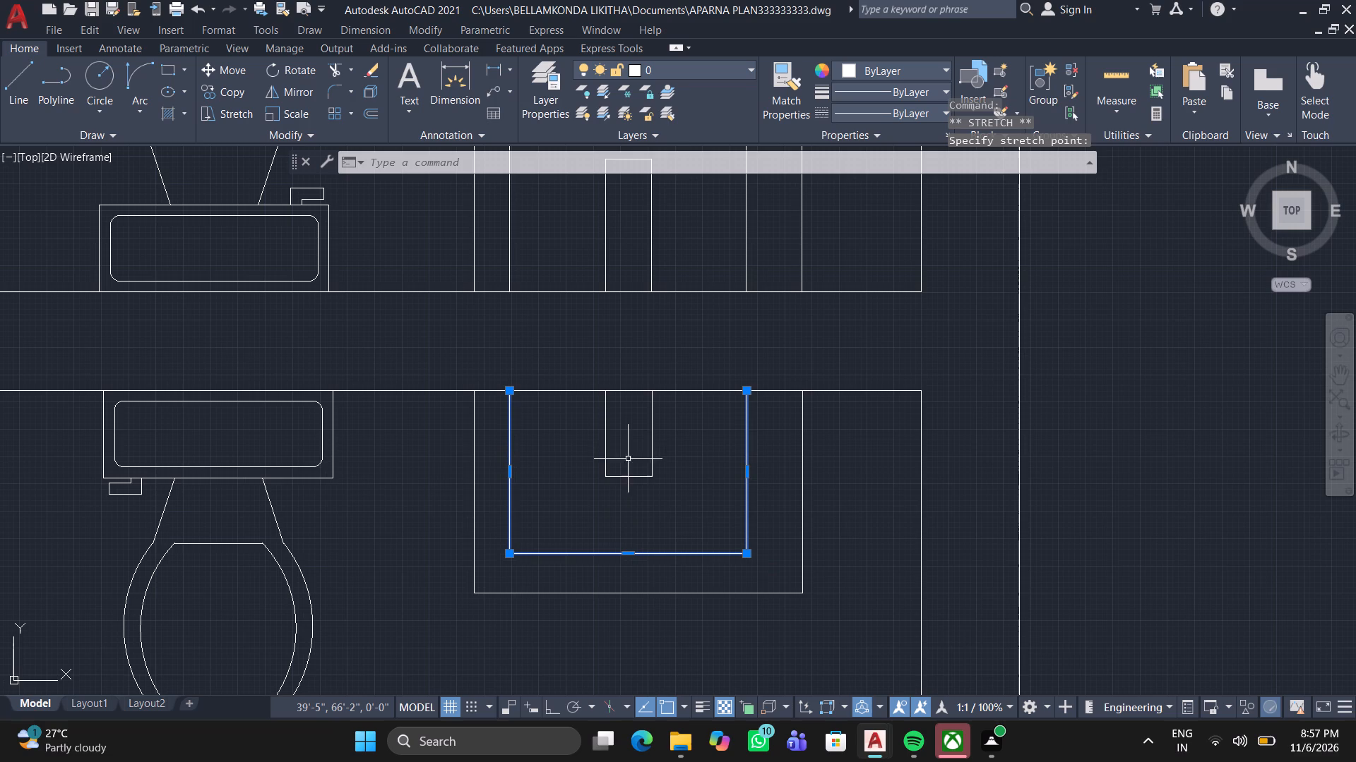
Stretch the lower edge of the new basin's innermost outline downwards by about 2".
click(622, 476)
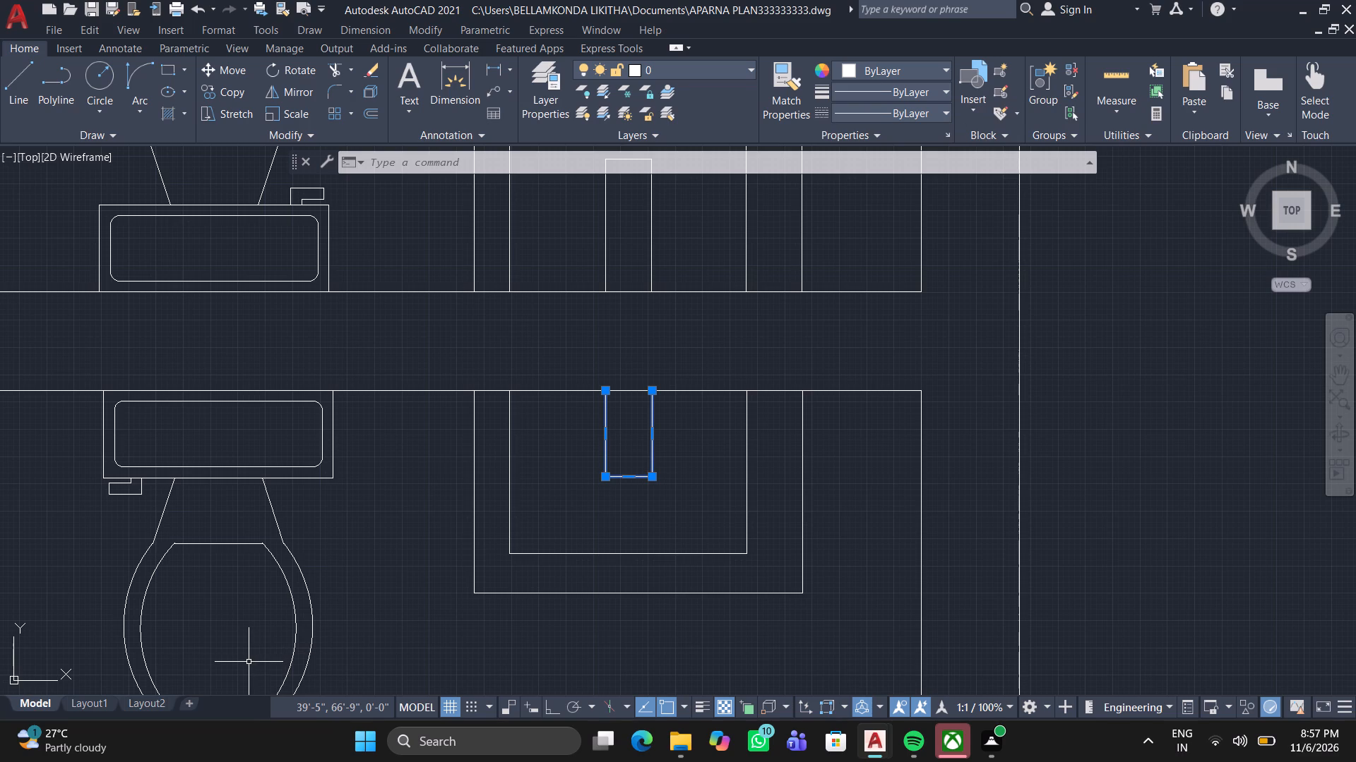
click(631, 478)
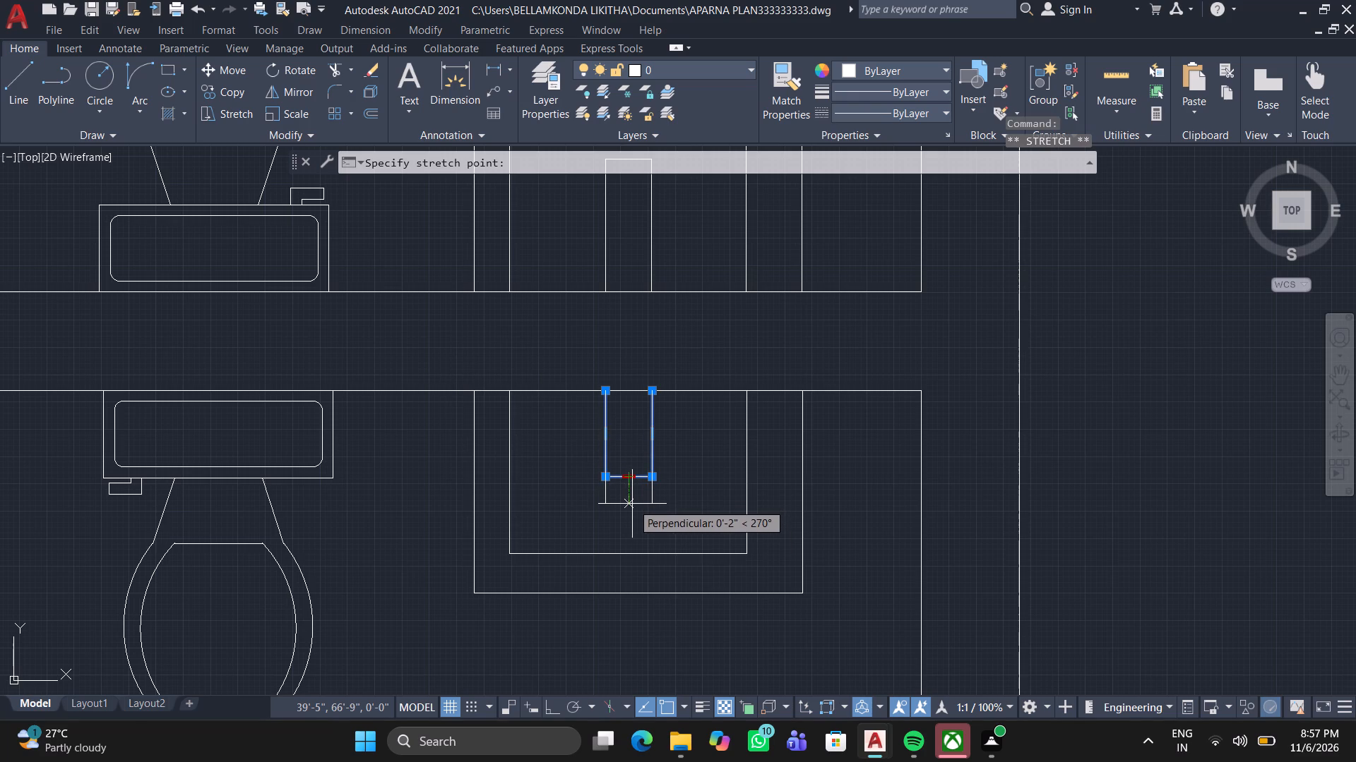
click(632, 504)
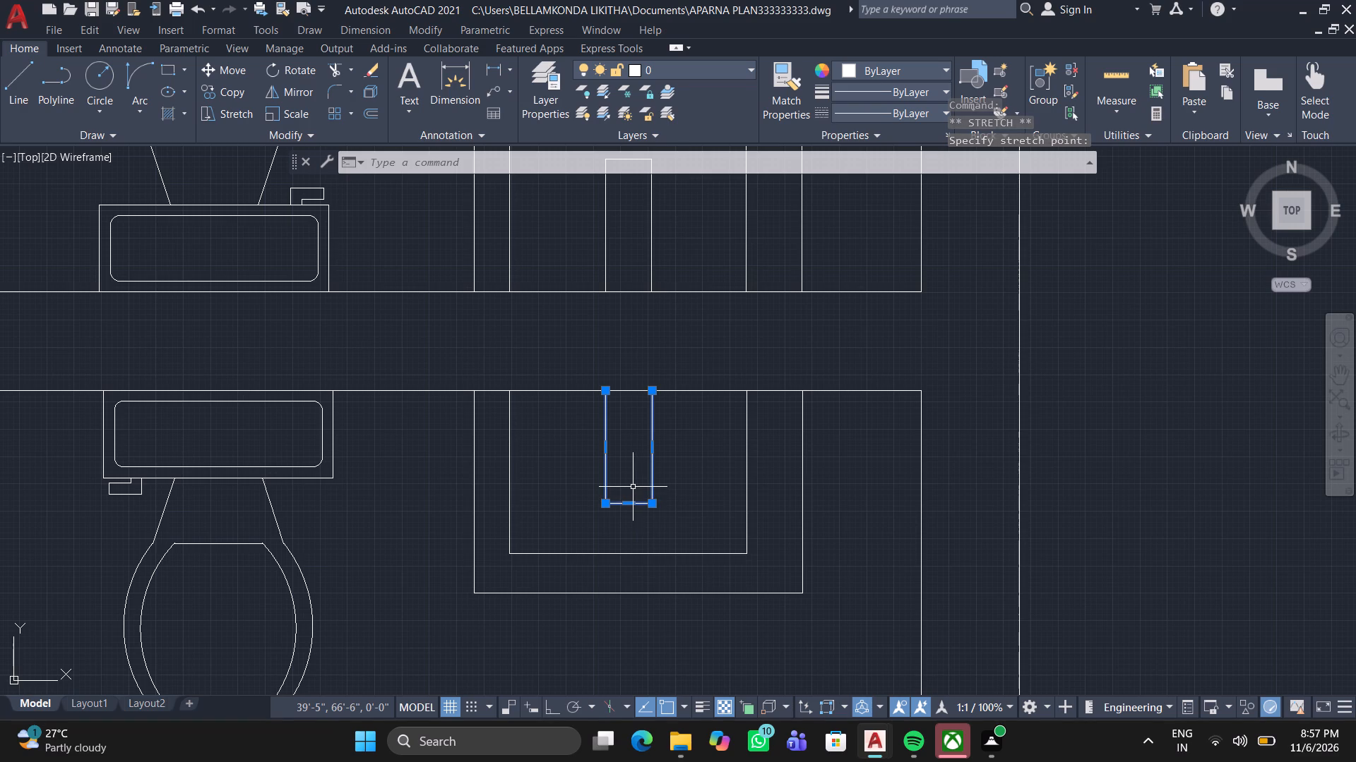
Copy the TOILET 9'-0"X5'-0" label into the lower room, placing it below the toilet fixture.
key(Escape)
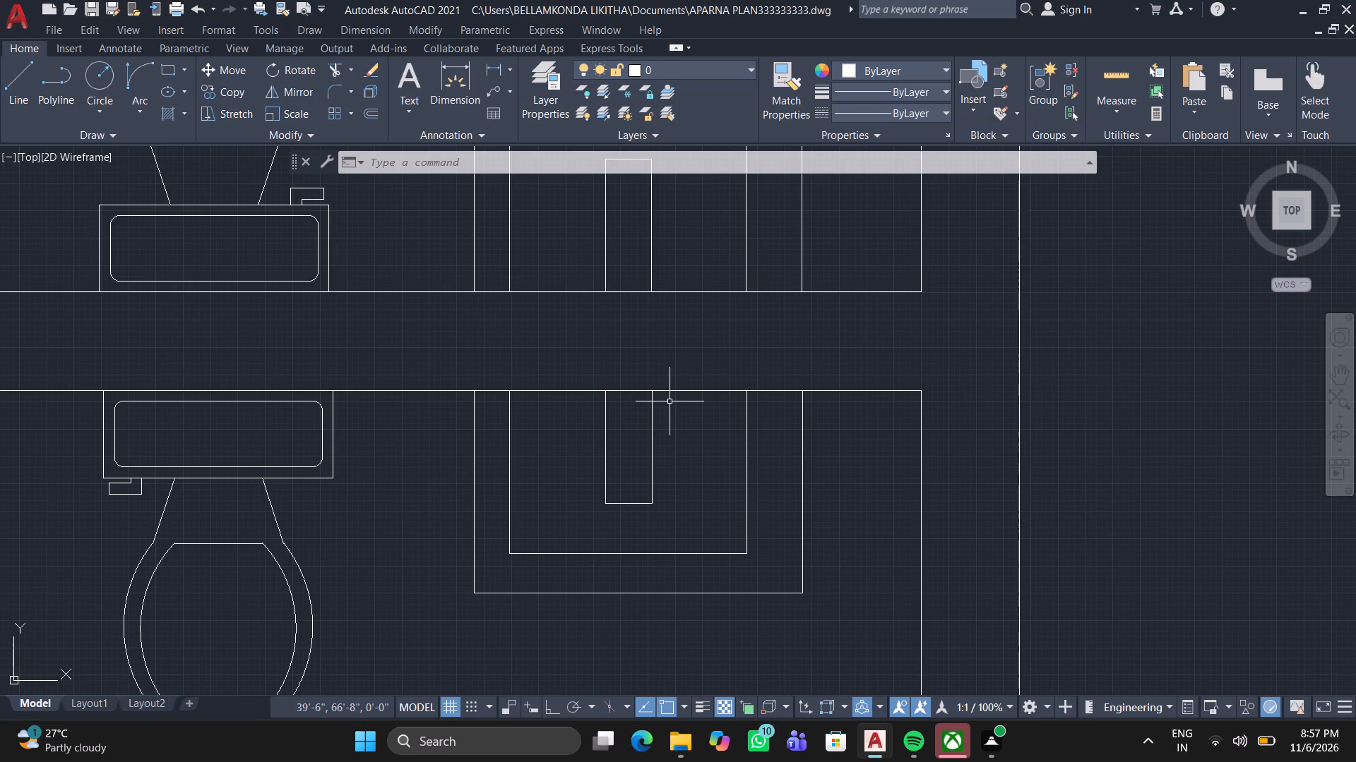
scroll(634, 403, down, 1)
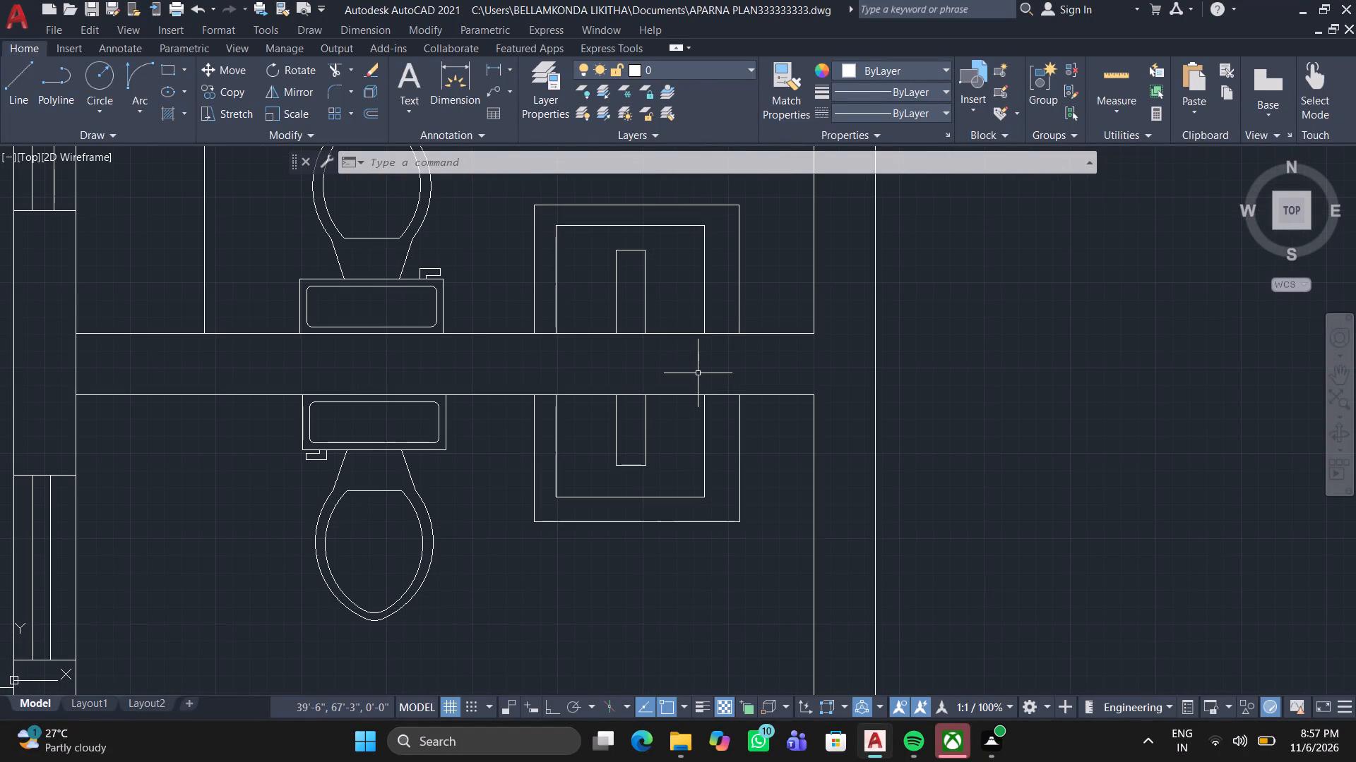
scroll(684, 375, down, 2)
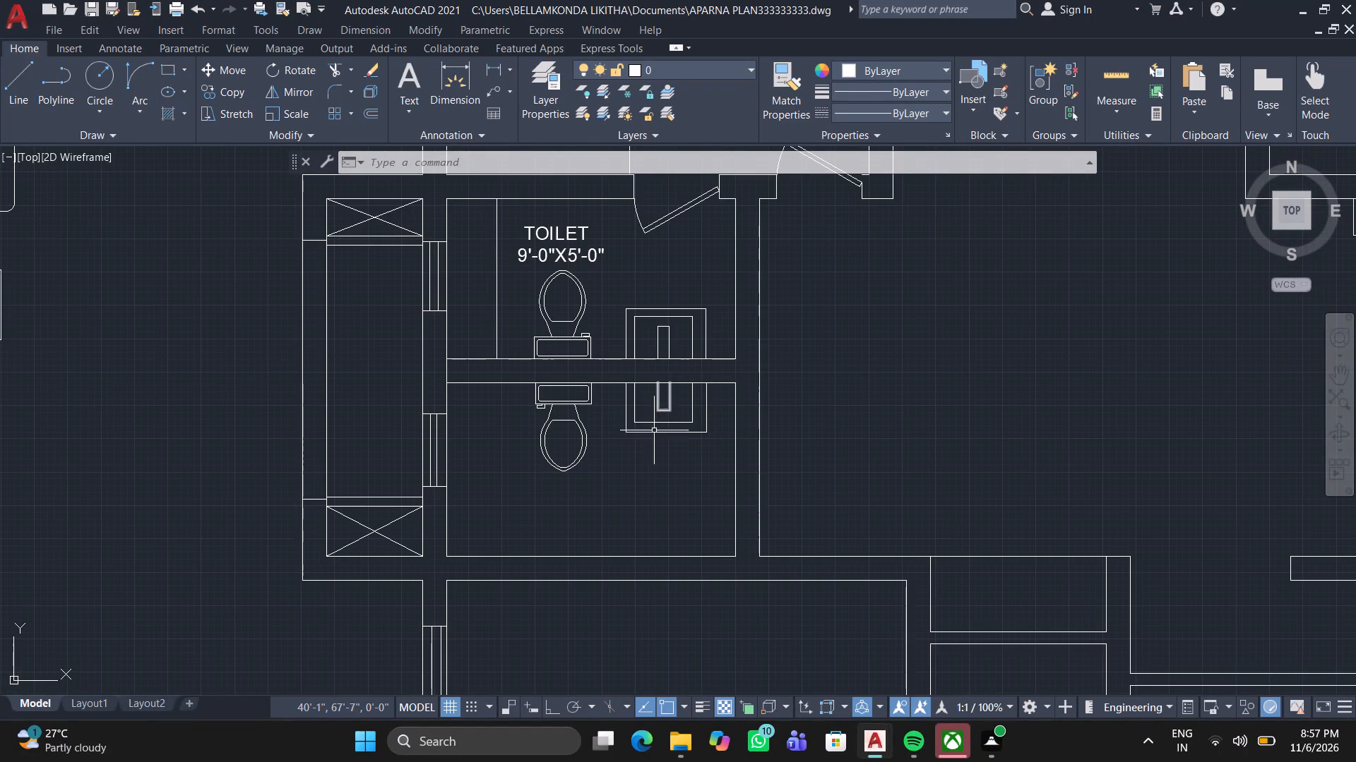
middle_drag(651, 437, 644, 449)
click(549, 236)
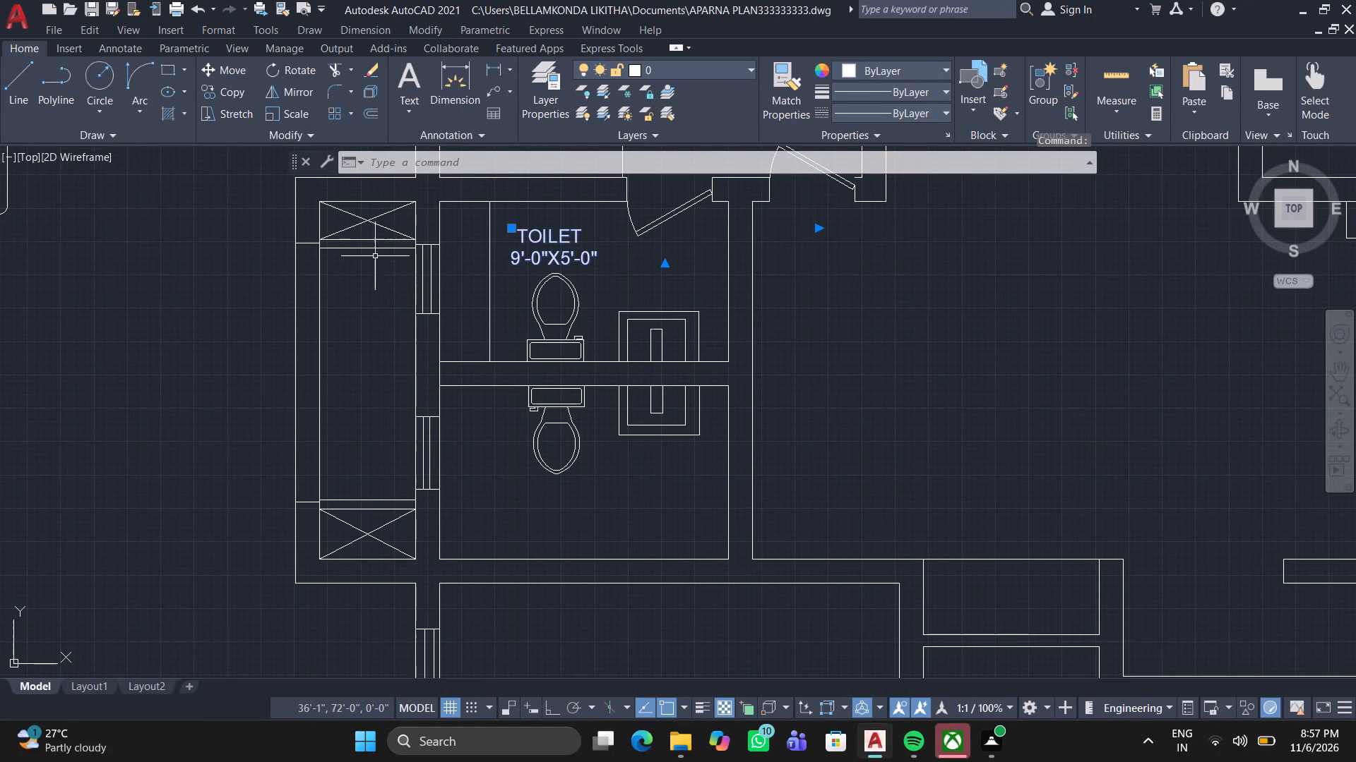
click(218, 85)
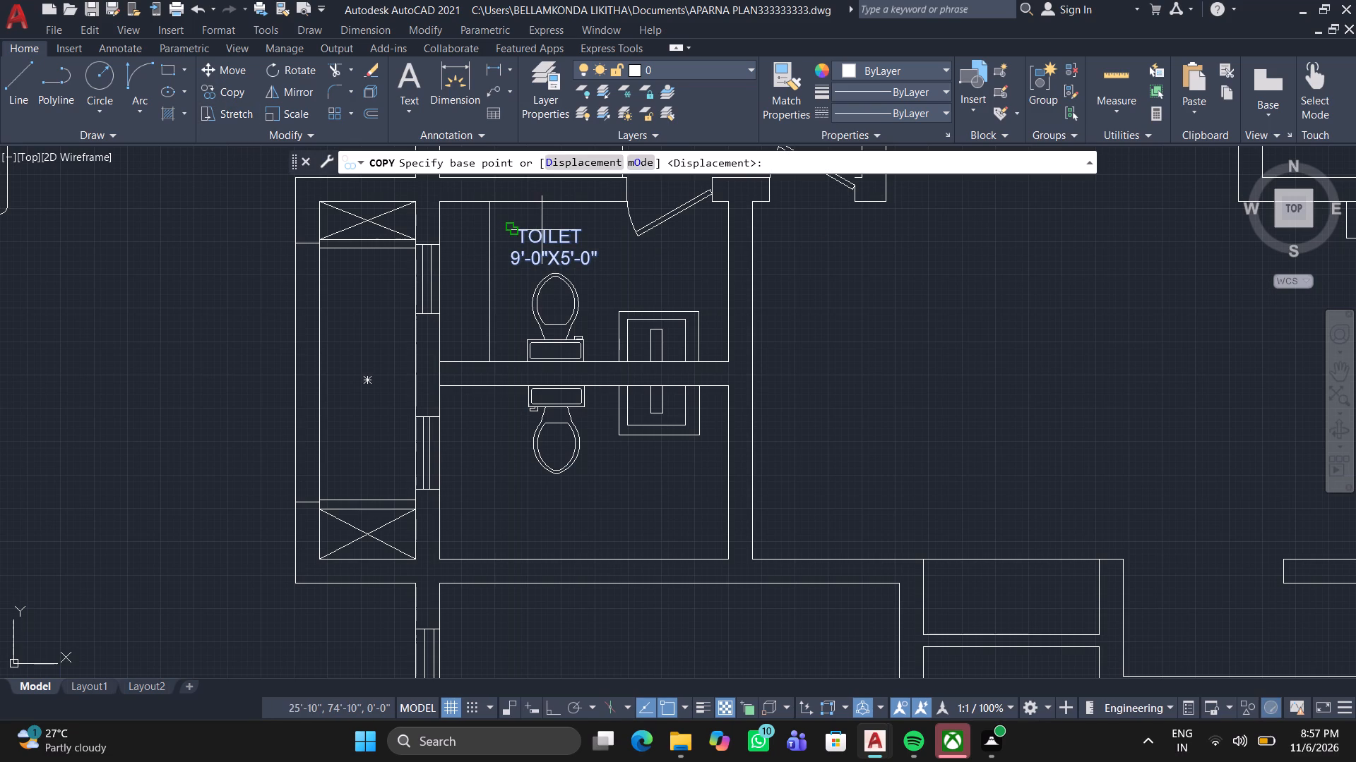
click(542, 230)
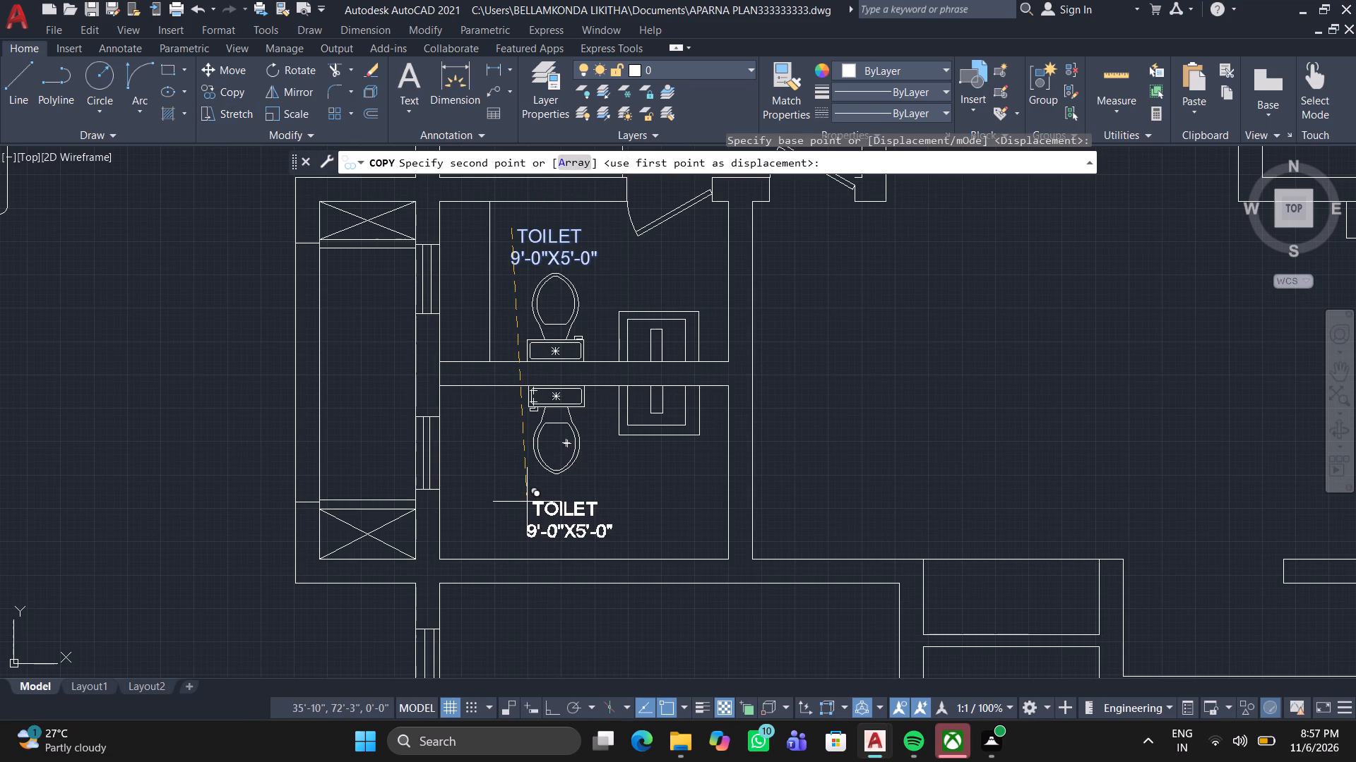
click(527, 502)
key(Escape)
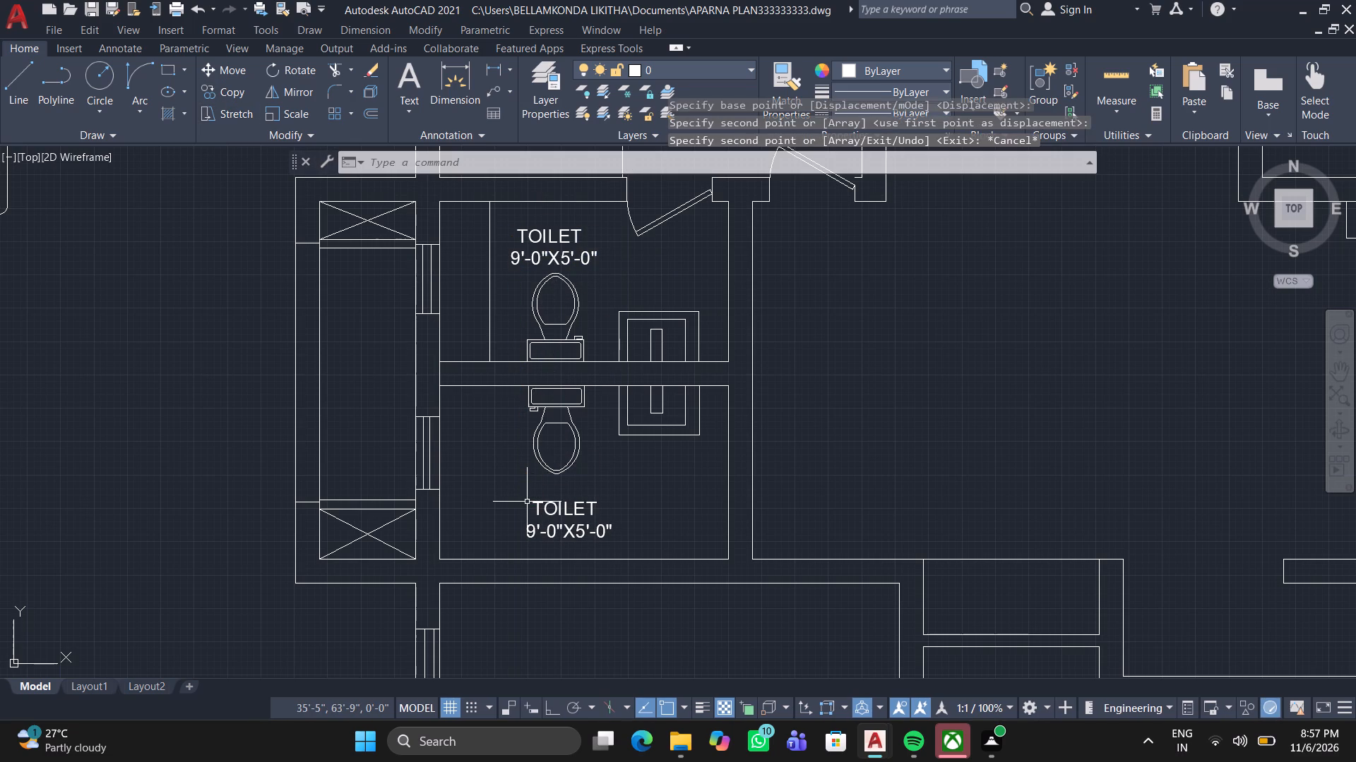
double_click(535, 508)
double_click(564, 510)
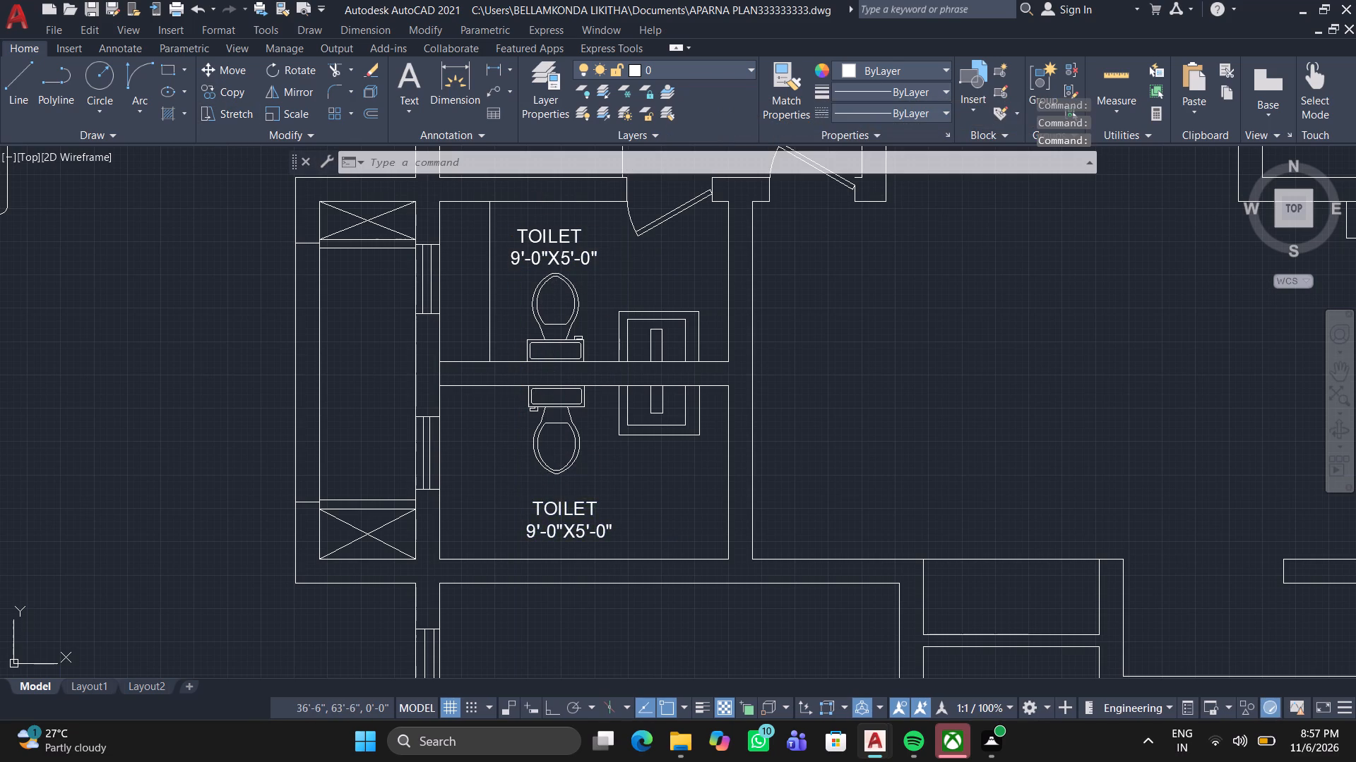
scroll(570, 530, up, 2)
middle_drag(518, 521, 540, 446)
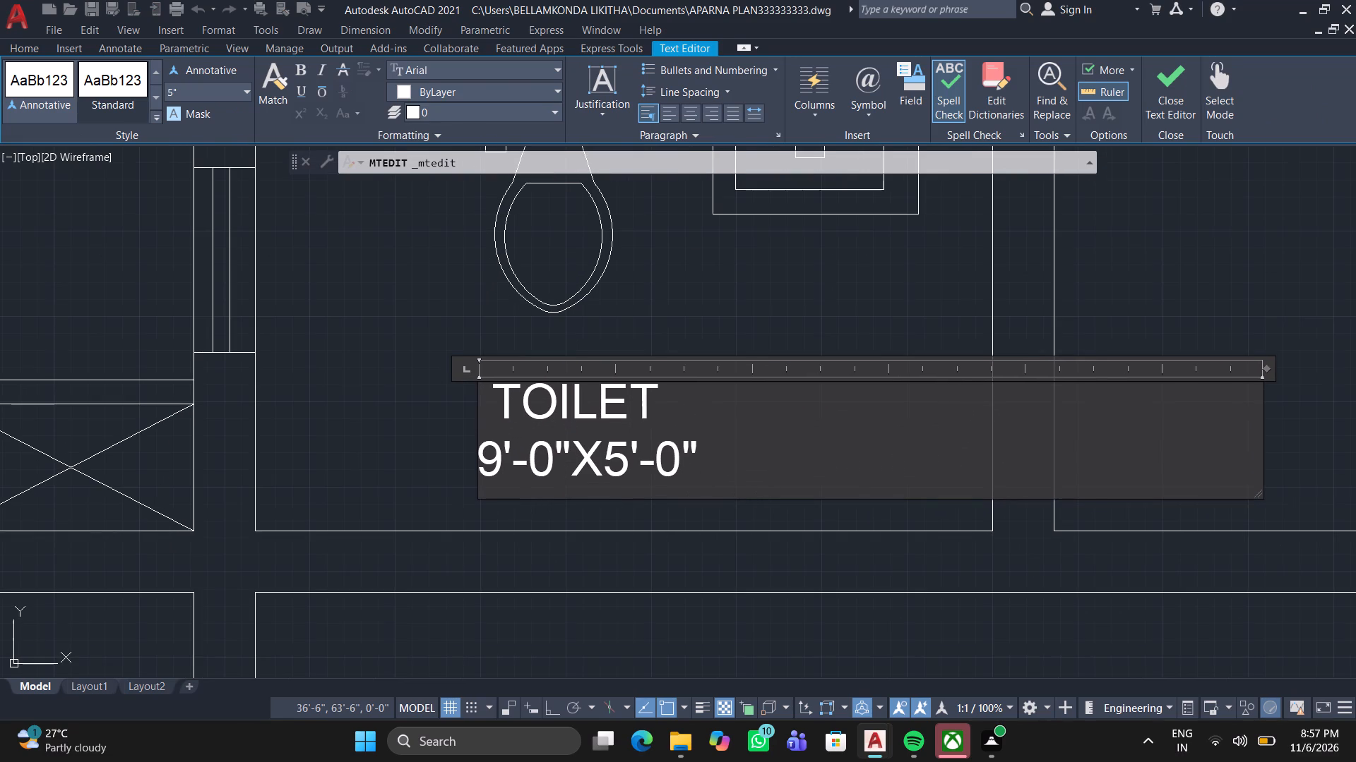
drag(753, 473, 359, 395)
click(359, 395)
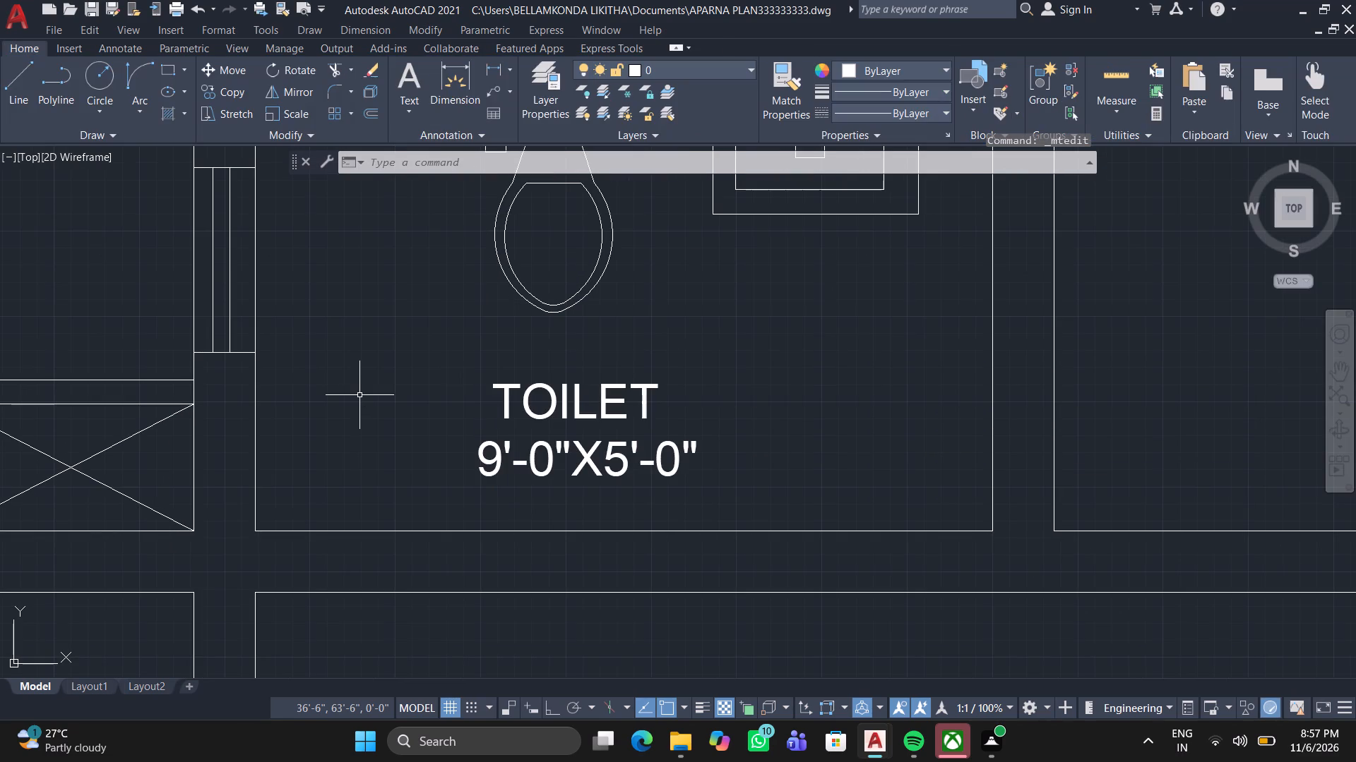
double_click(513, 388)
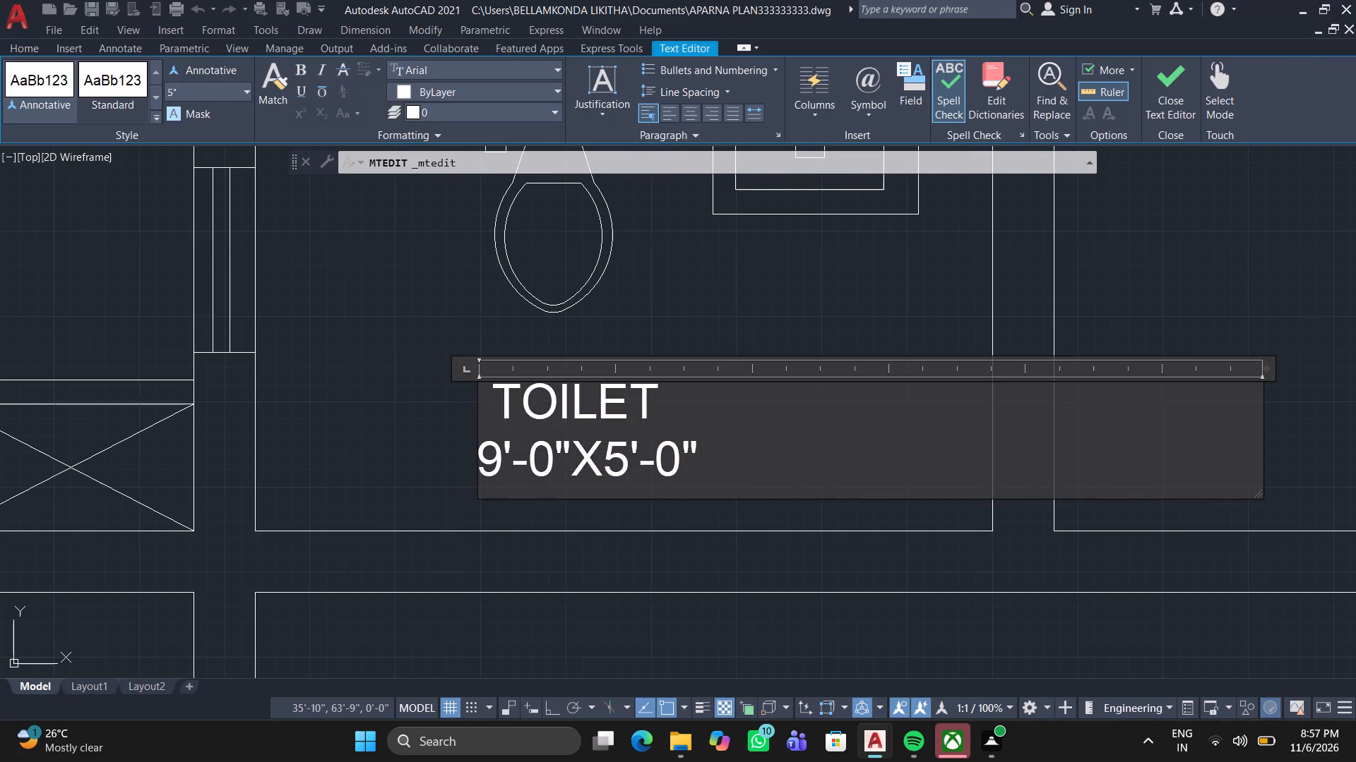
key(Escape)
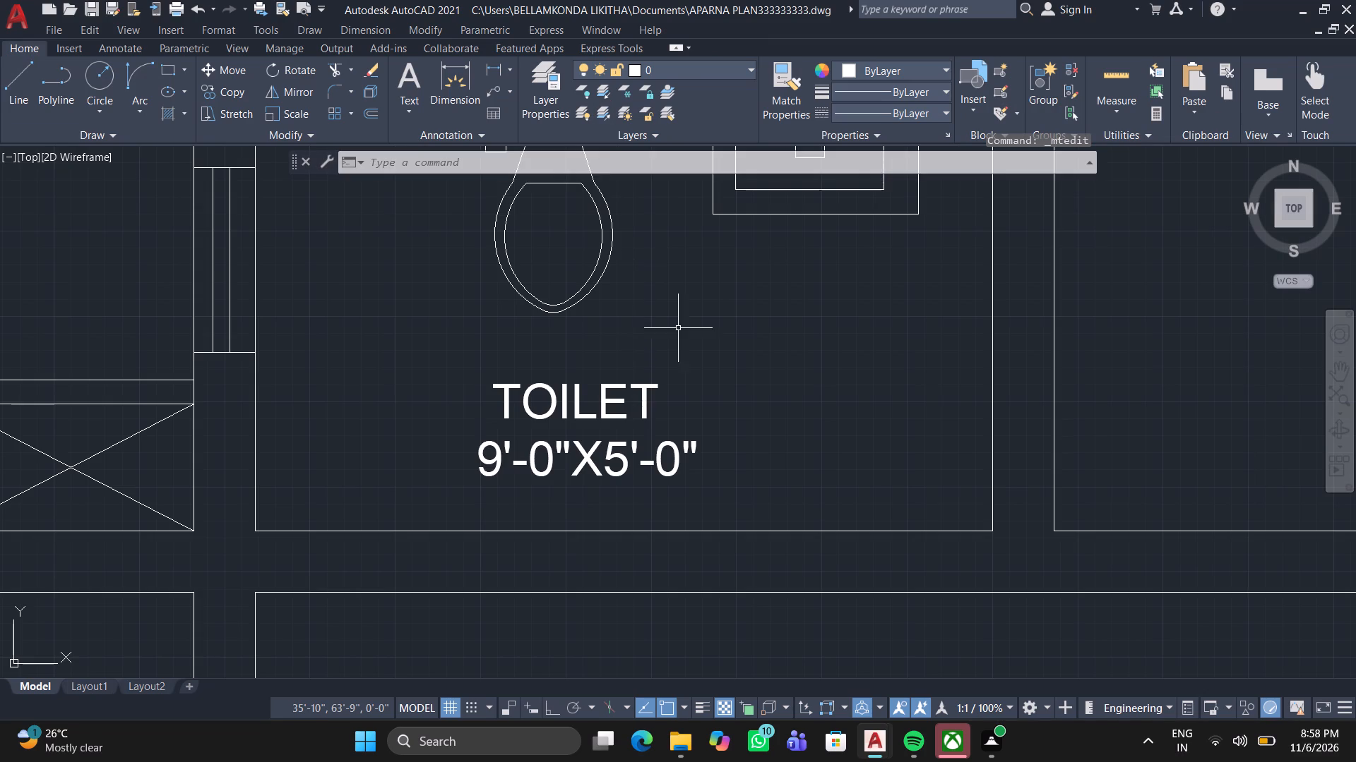
Draw a rectangle about 5'-3" by 3'-6" in the empty space outside the plan, just above BED ROOM 1's window.
scroll(684, 327, down, 3)
scroll(743, 326, down, 1)
middle_drag(737, 337, 625, 447)
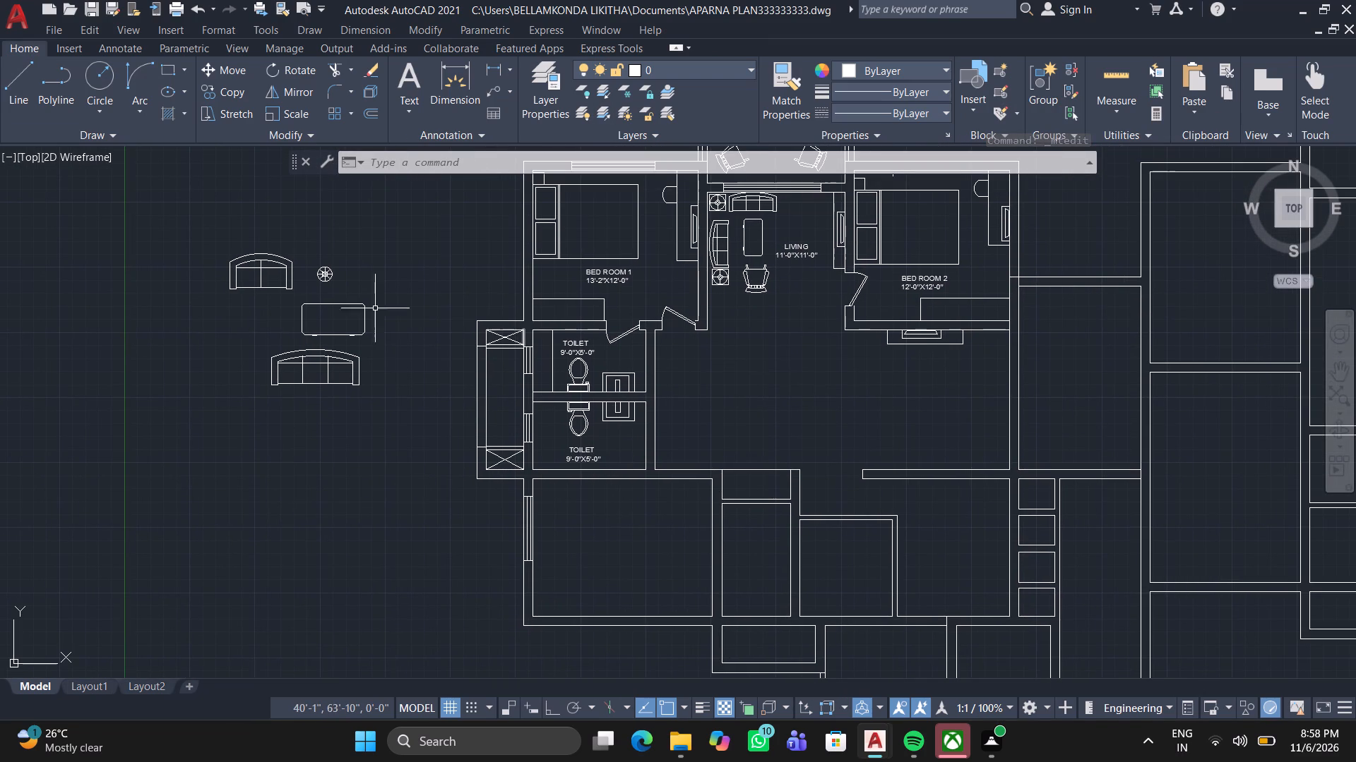
click(169, 68)
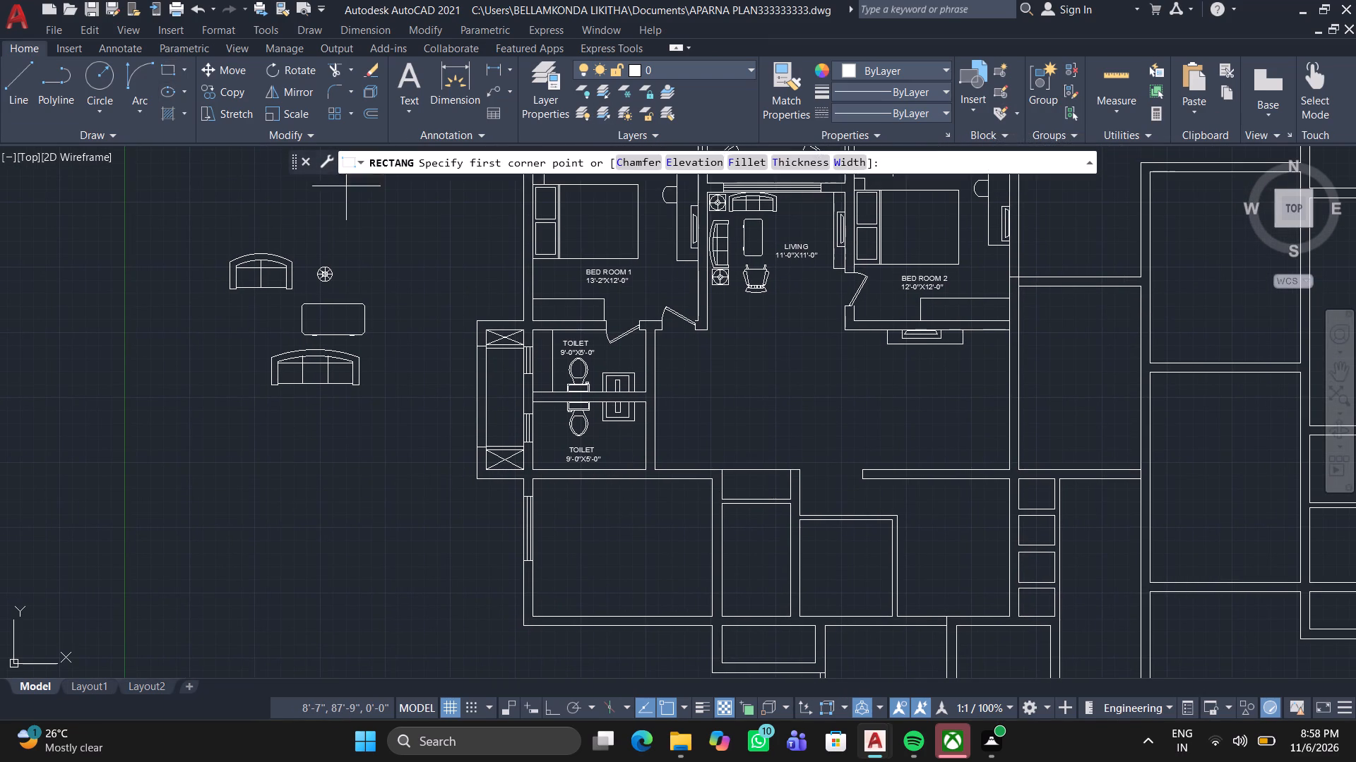
middle_drag(370, 224, 410, 455)
scroll(568, 358, up, 1)
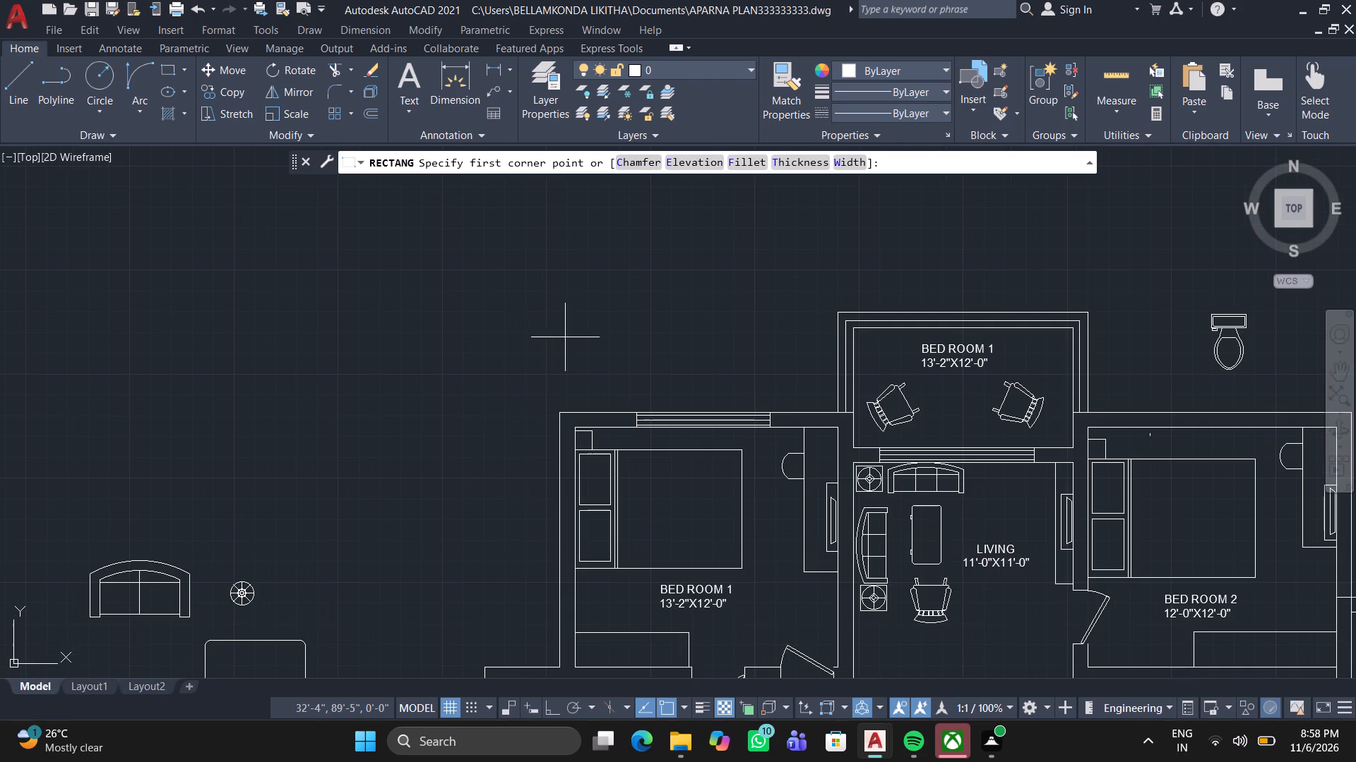
click(552, 321)
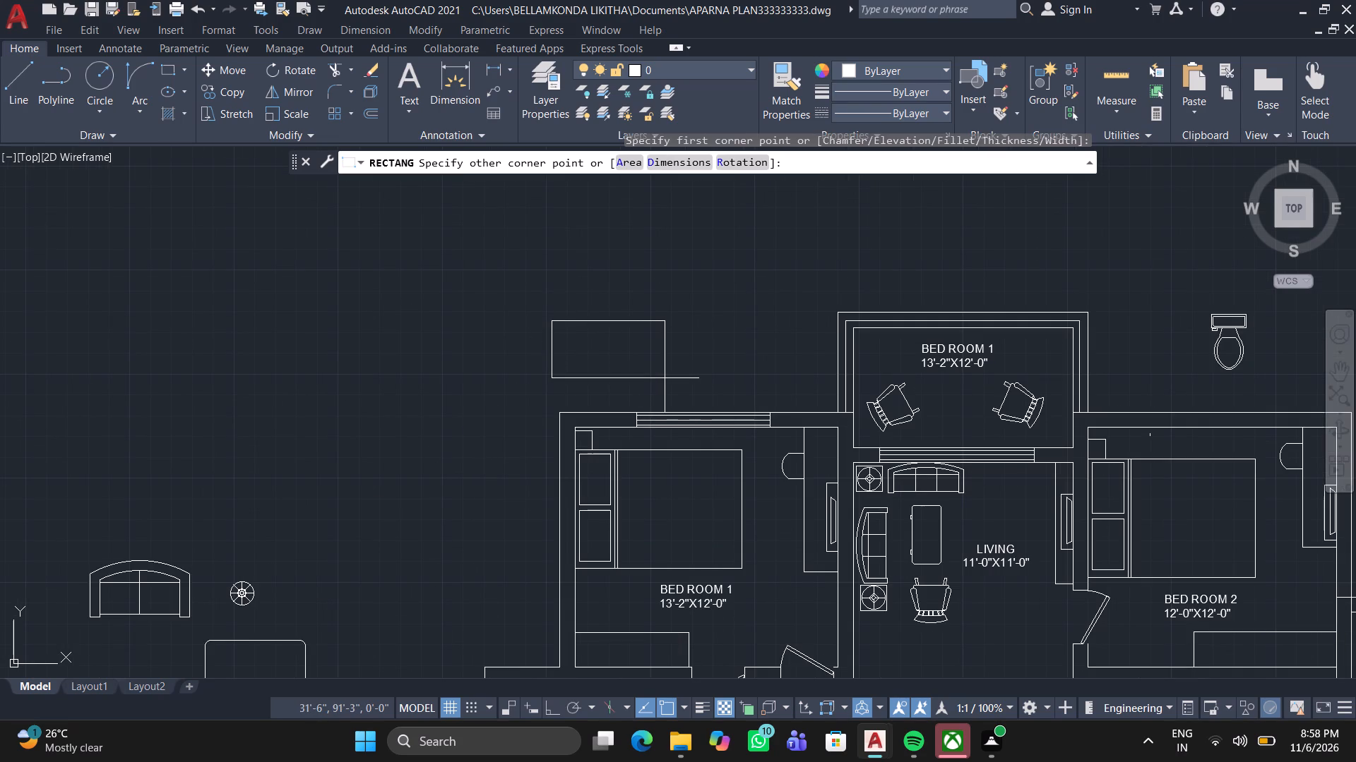
click(657, 391)
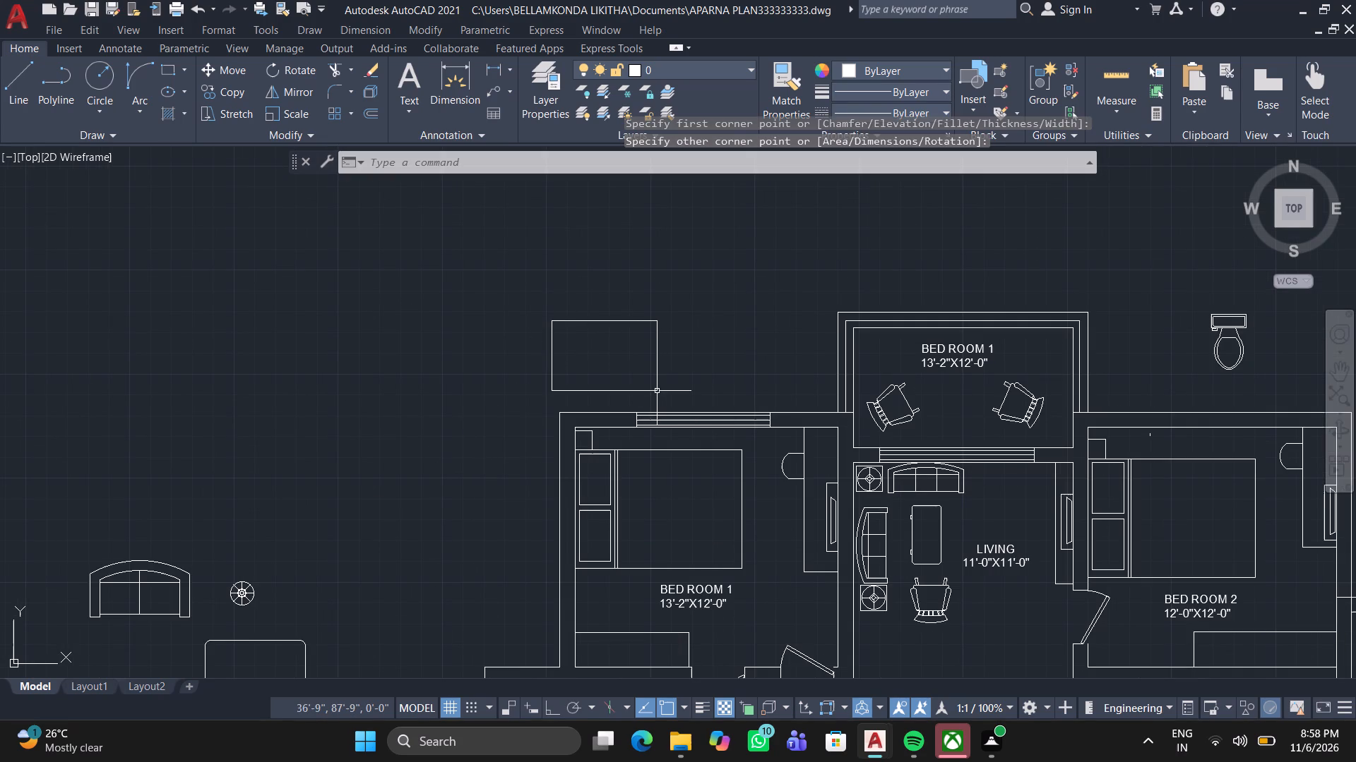
Draw a small rectangle about 8" by 8" inside the new rectangle, starting at its top-left corner.
click(171, 74)
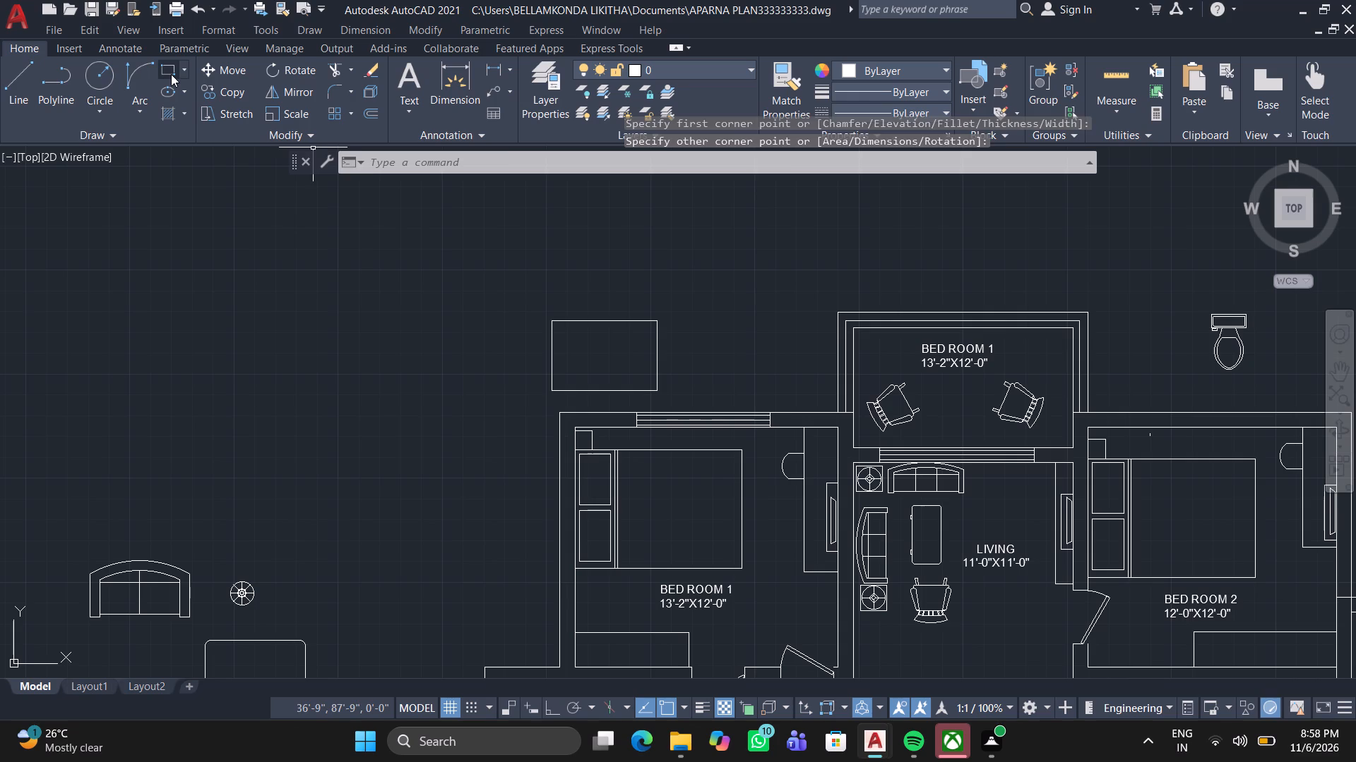
scroll(588, 350, up, 2)
scroll(498, 287, up, 2)
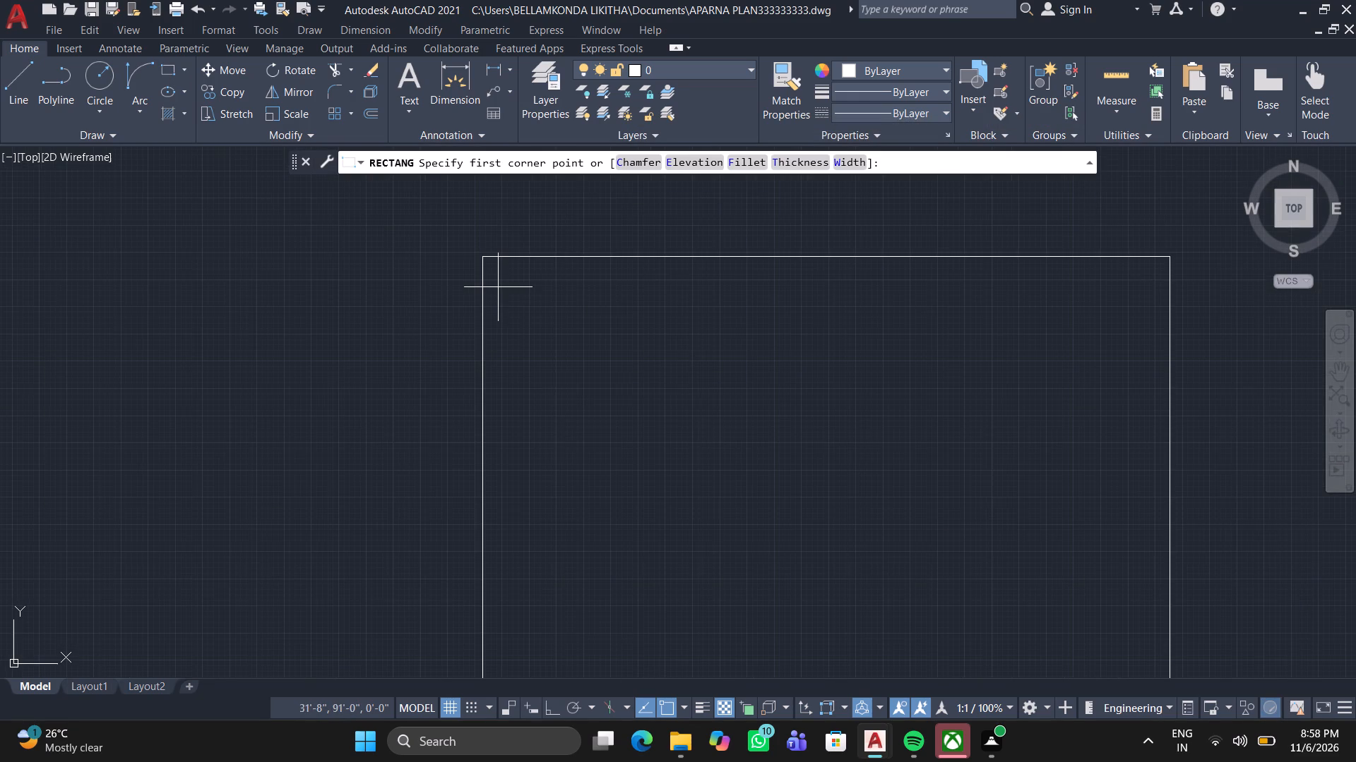
click(486, 262)
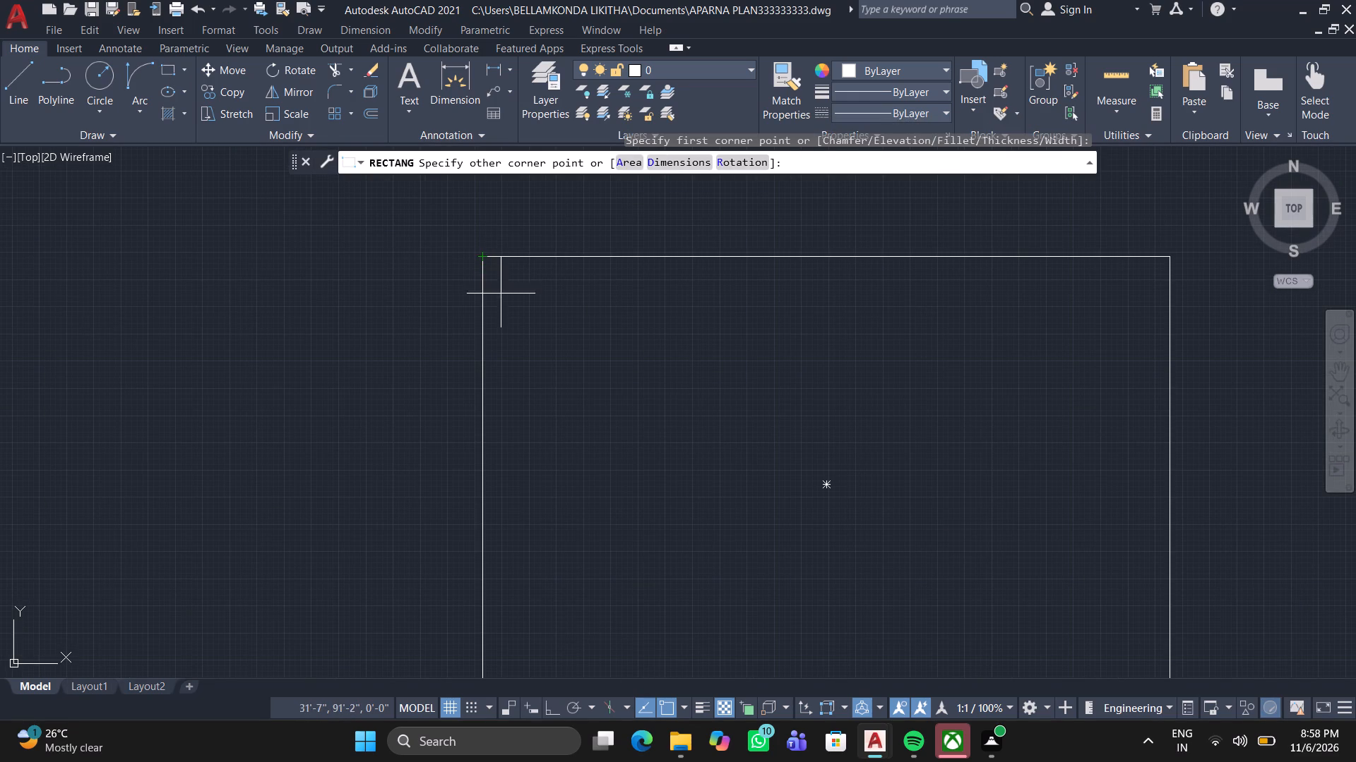
click(563, 342)
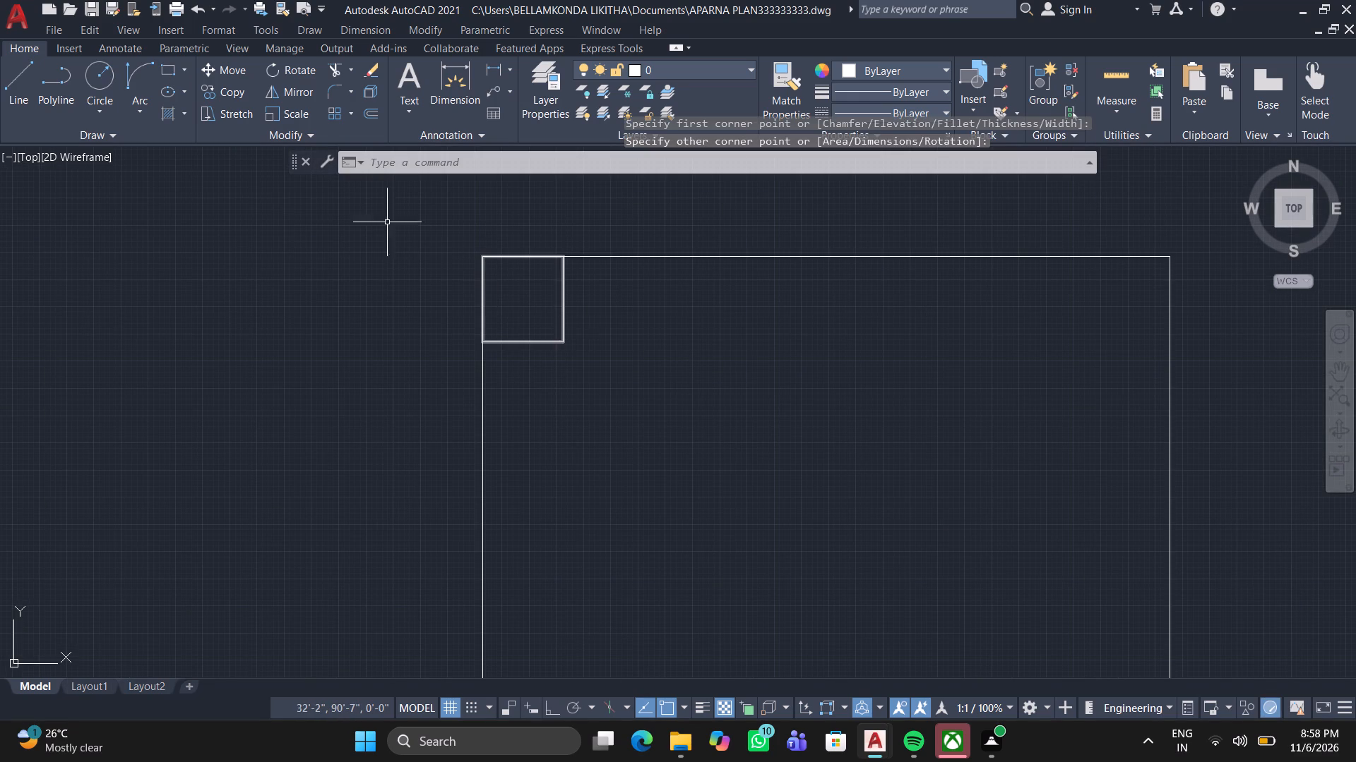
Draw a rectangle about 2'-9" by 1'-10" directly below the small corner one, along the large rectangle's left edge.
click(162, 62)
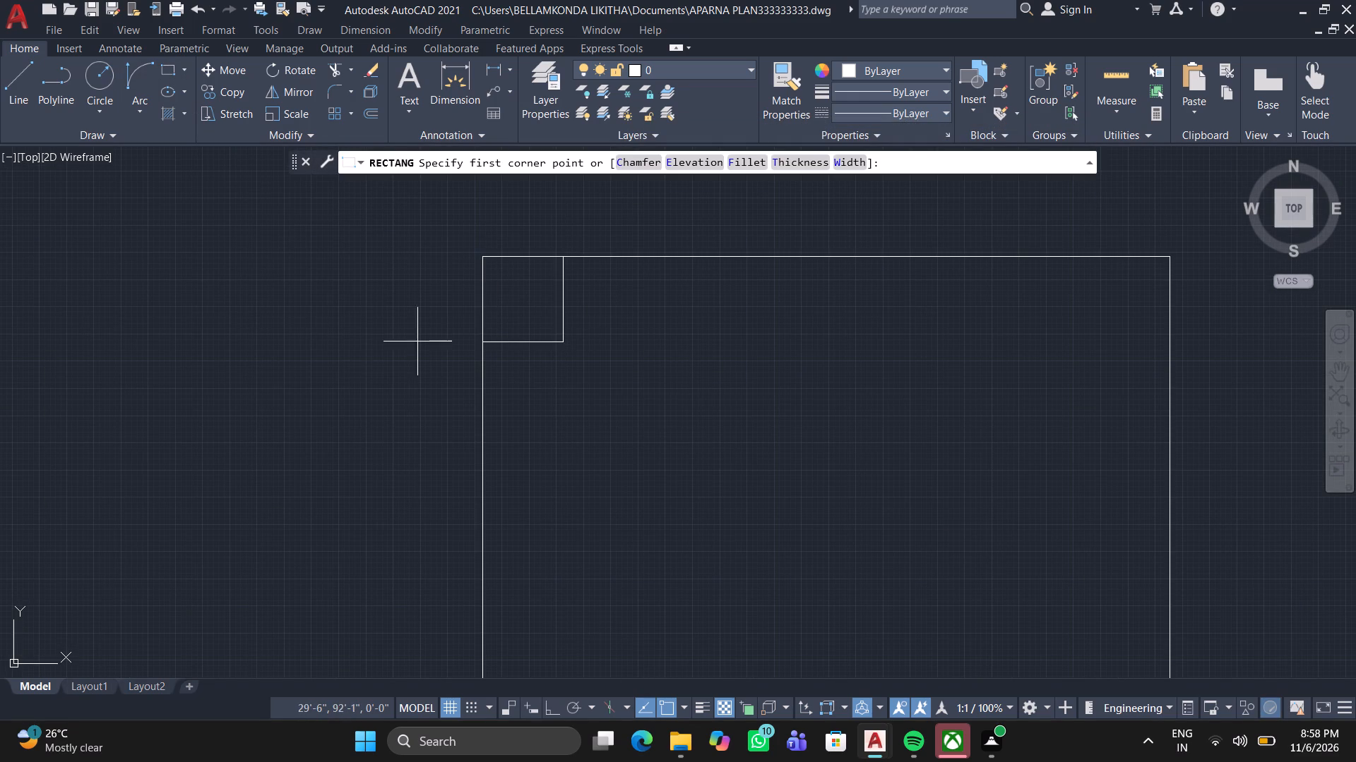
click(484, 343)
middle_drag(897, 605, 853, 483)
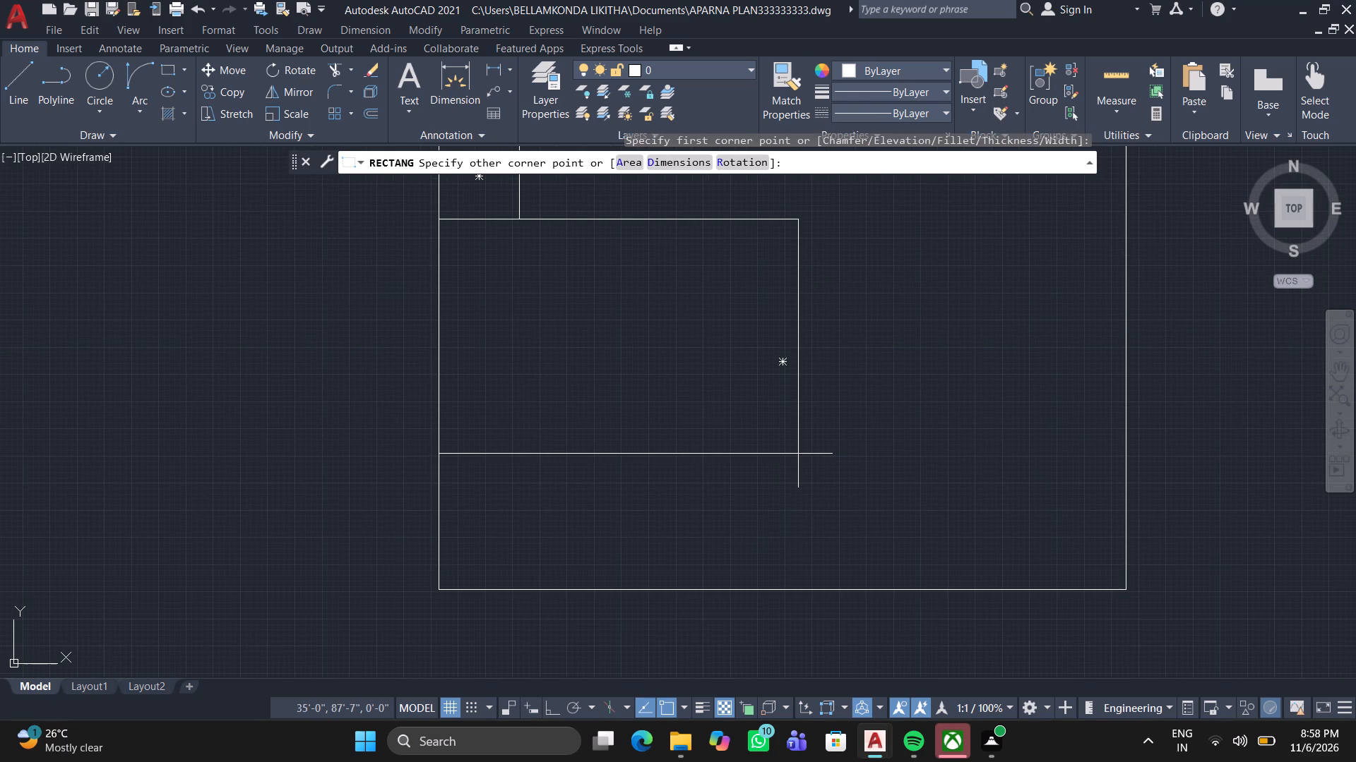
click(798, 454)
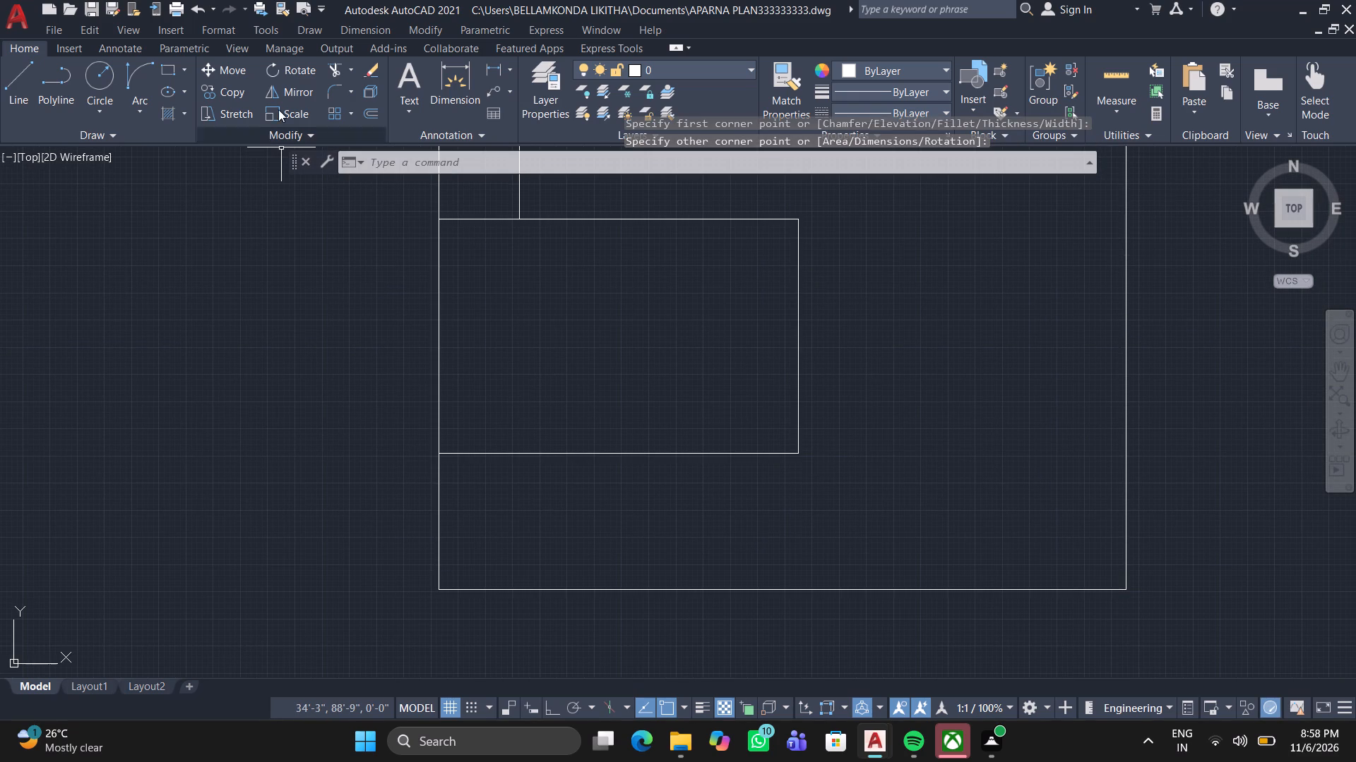
Draw another small rectangle from the middle rectangle's bottom-left corner downwards, matching the width of the upper small one.
click(166, 71)
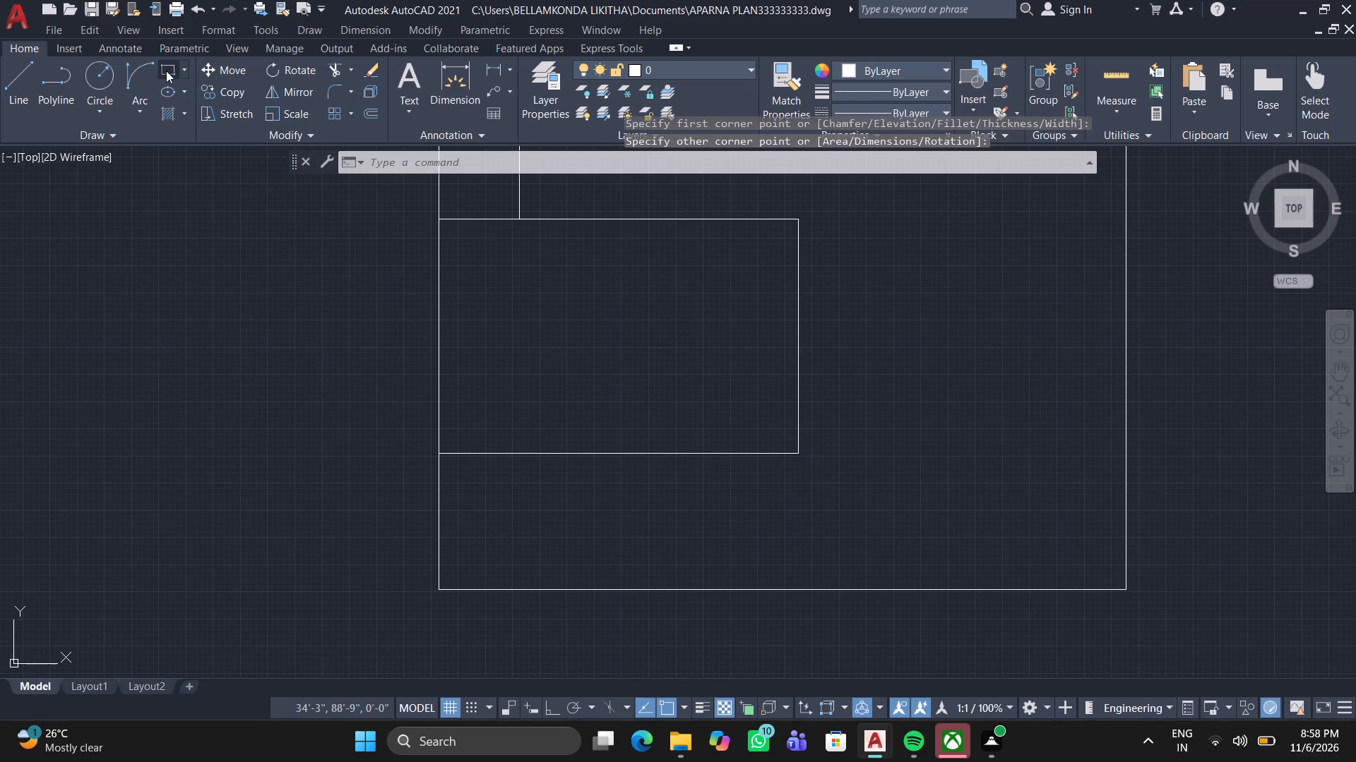
click(437, 449)
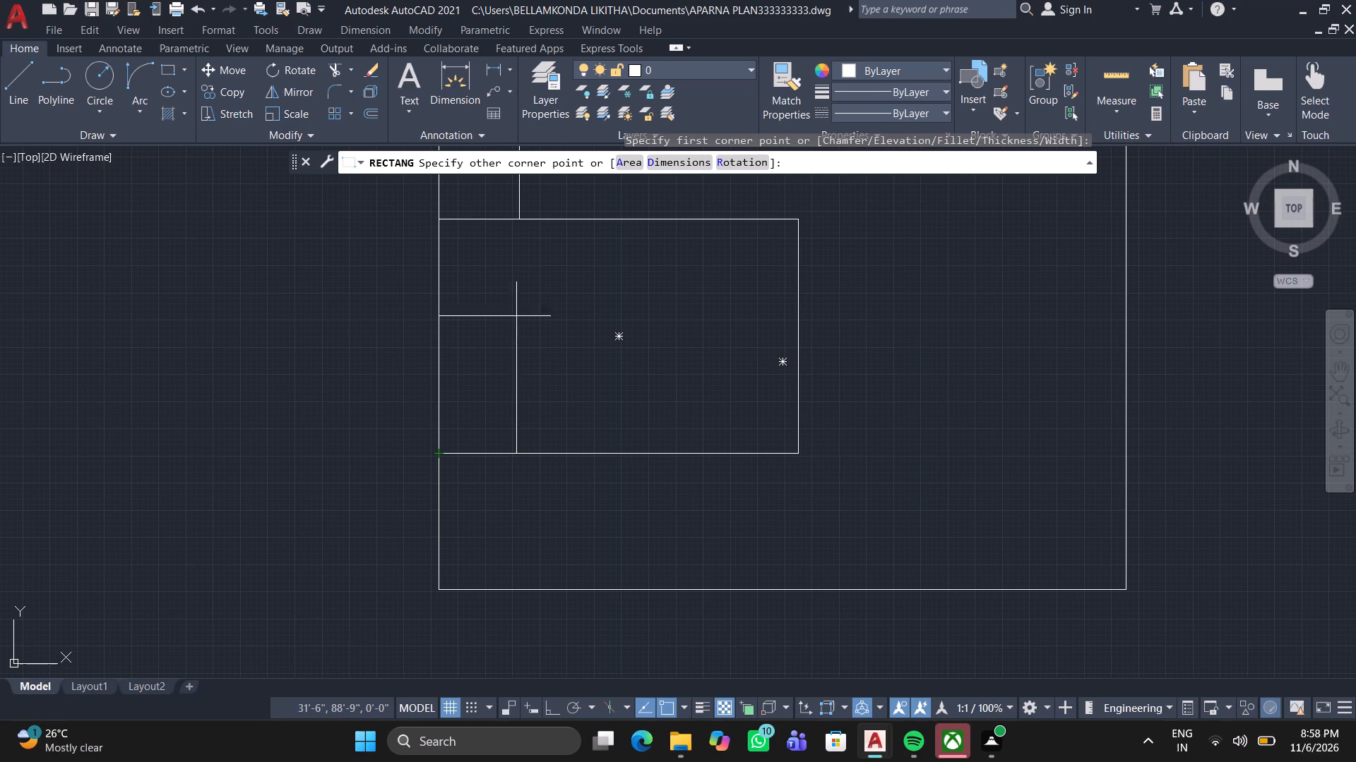
click(513, 523)
scroll(531, 394, down, 2)
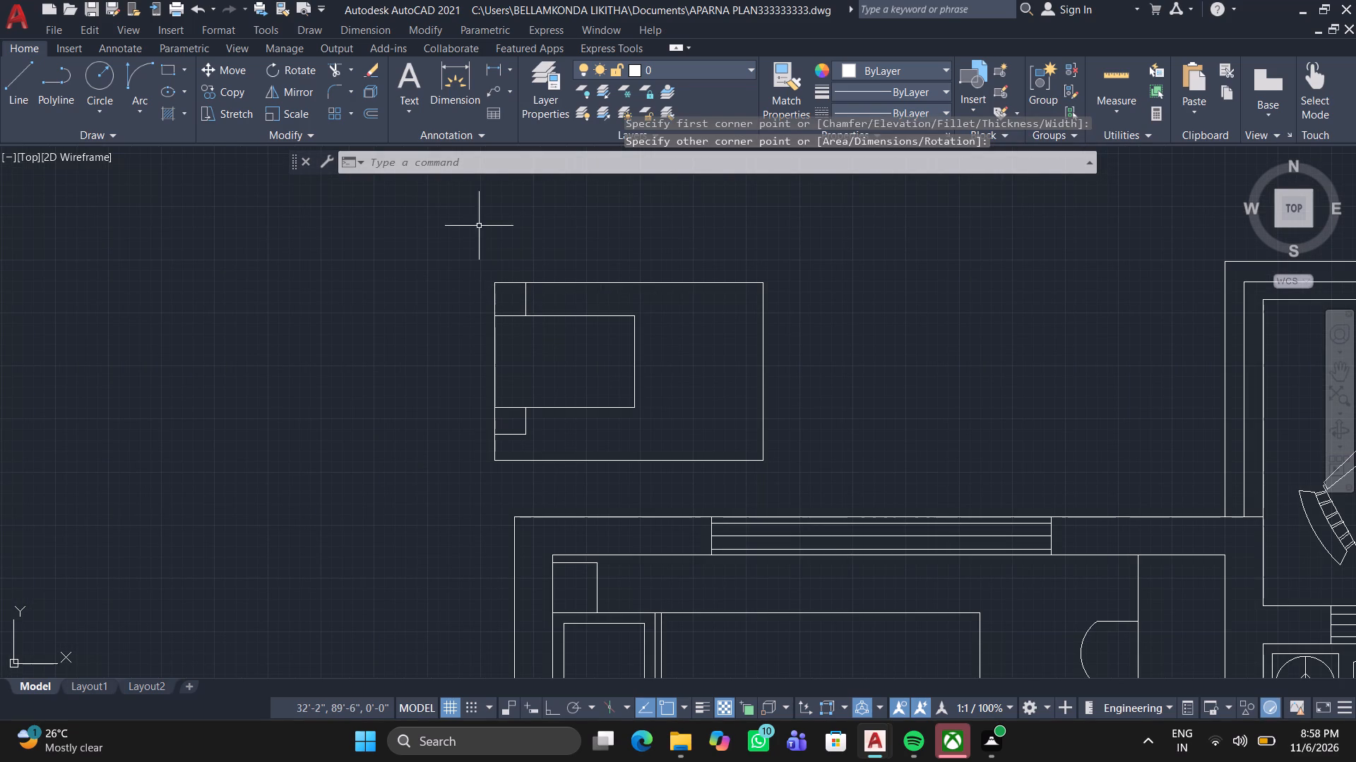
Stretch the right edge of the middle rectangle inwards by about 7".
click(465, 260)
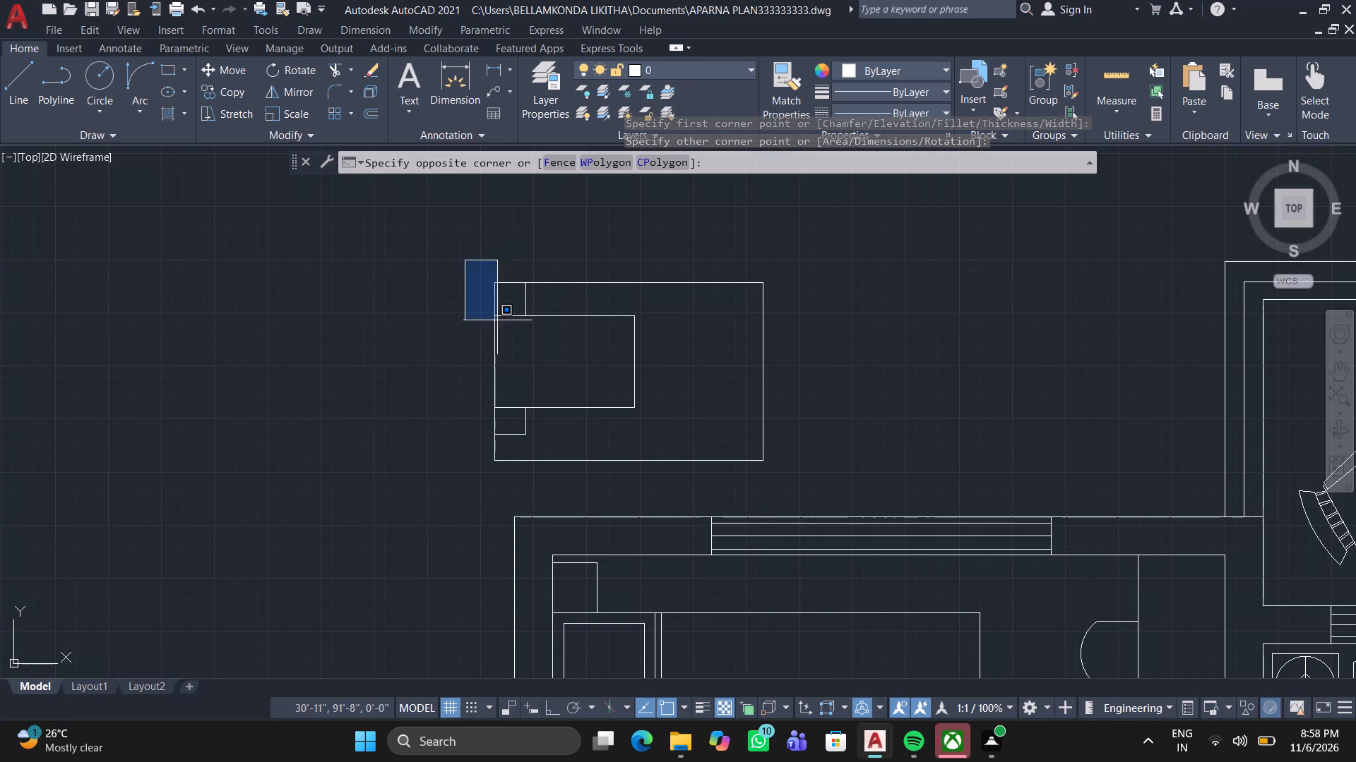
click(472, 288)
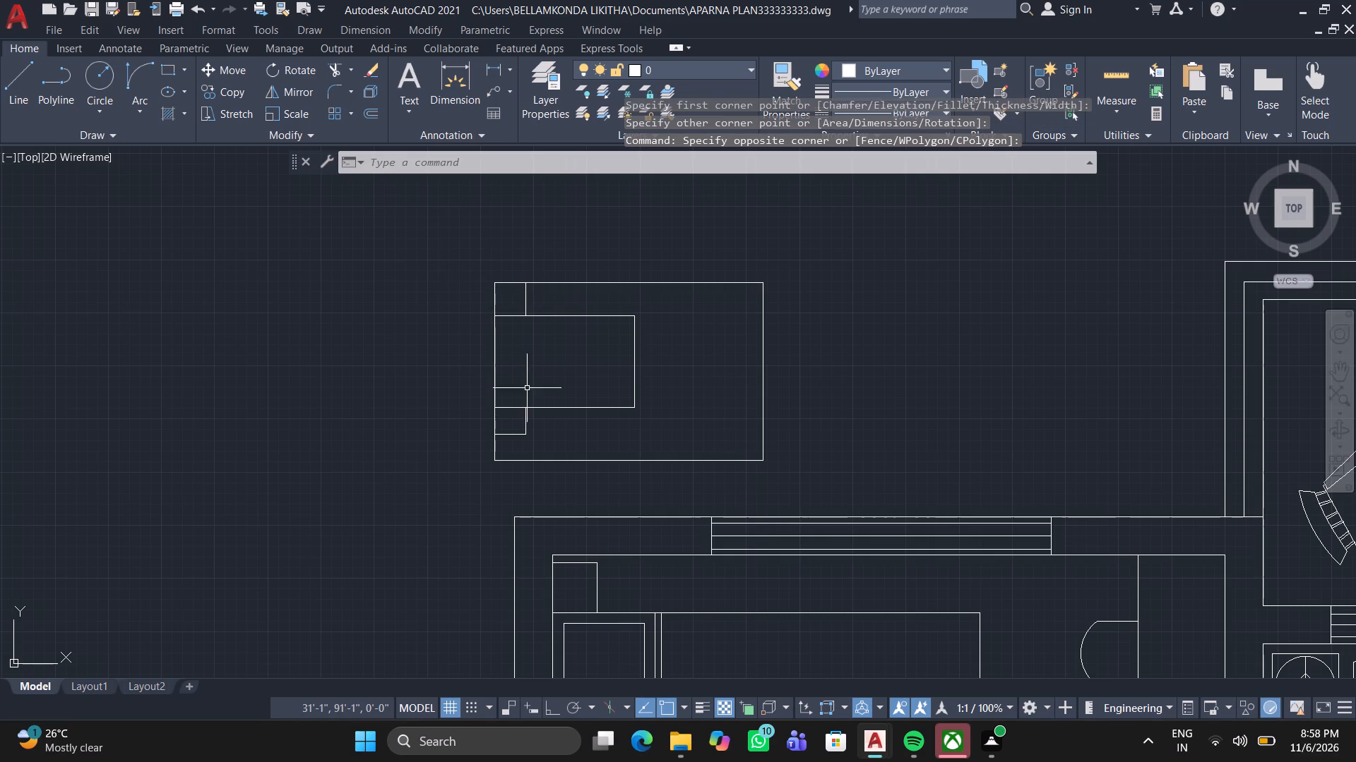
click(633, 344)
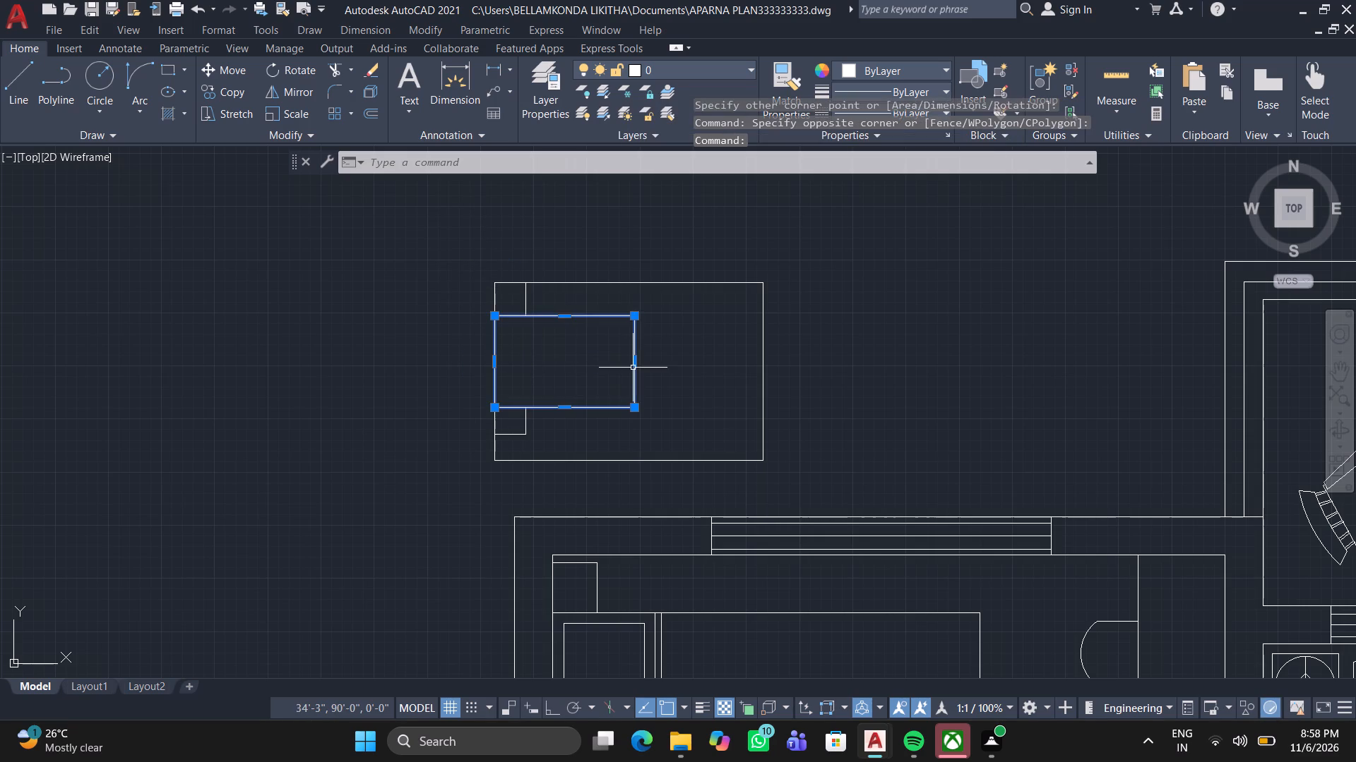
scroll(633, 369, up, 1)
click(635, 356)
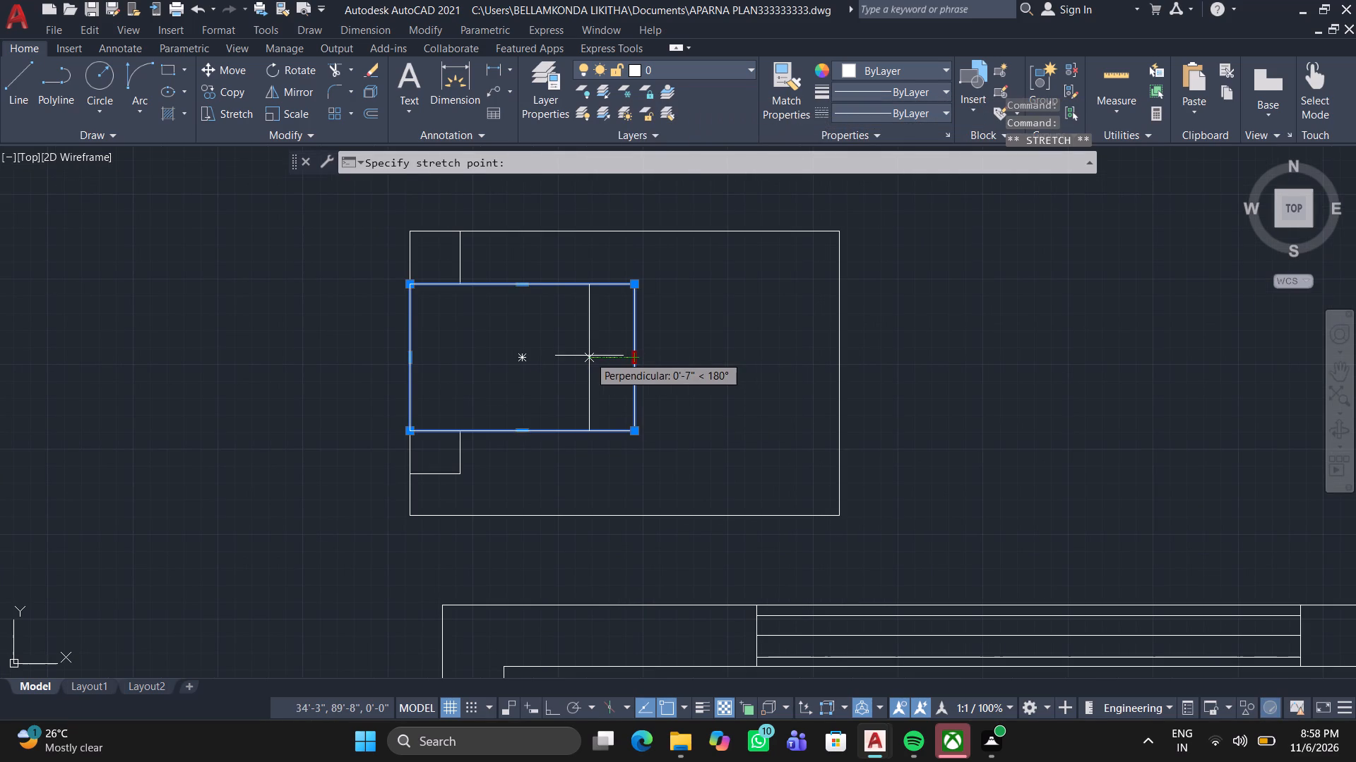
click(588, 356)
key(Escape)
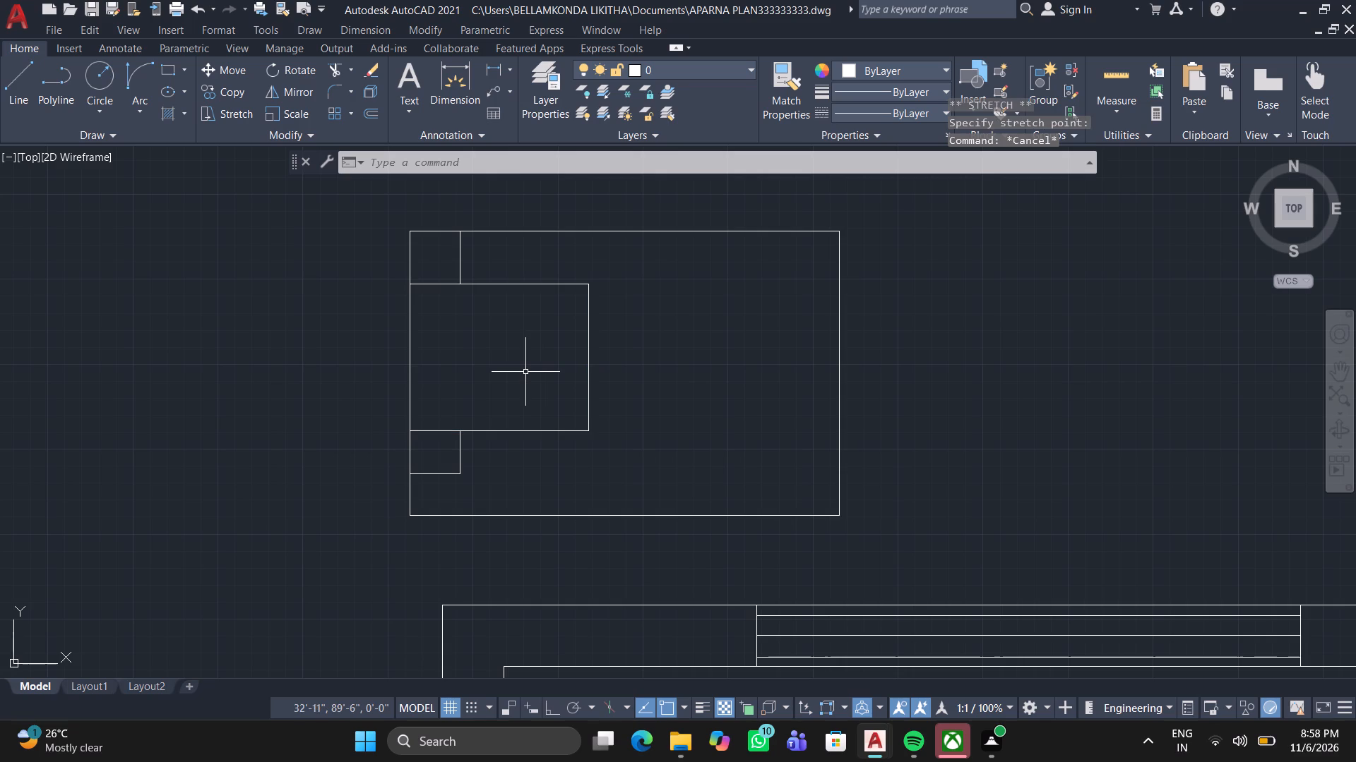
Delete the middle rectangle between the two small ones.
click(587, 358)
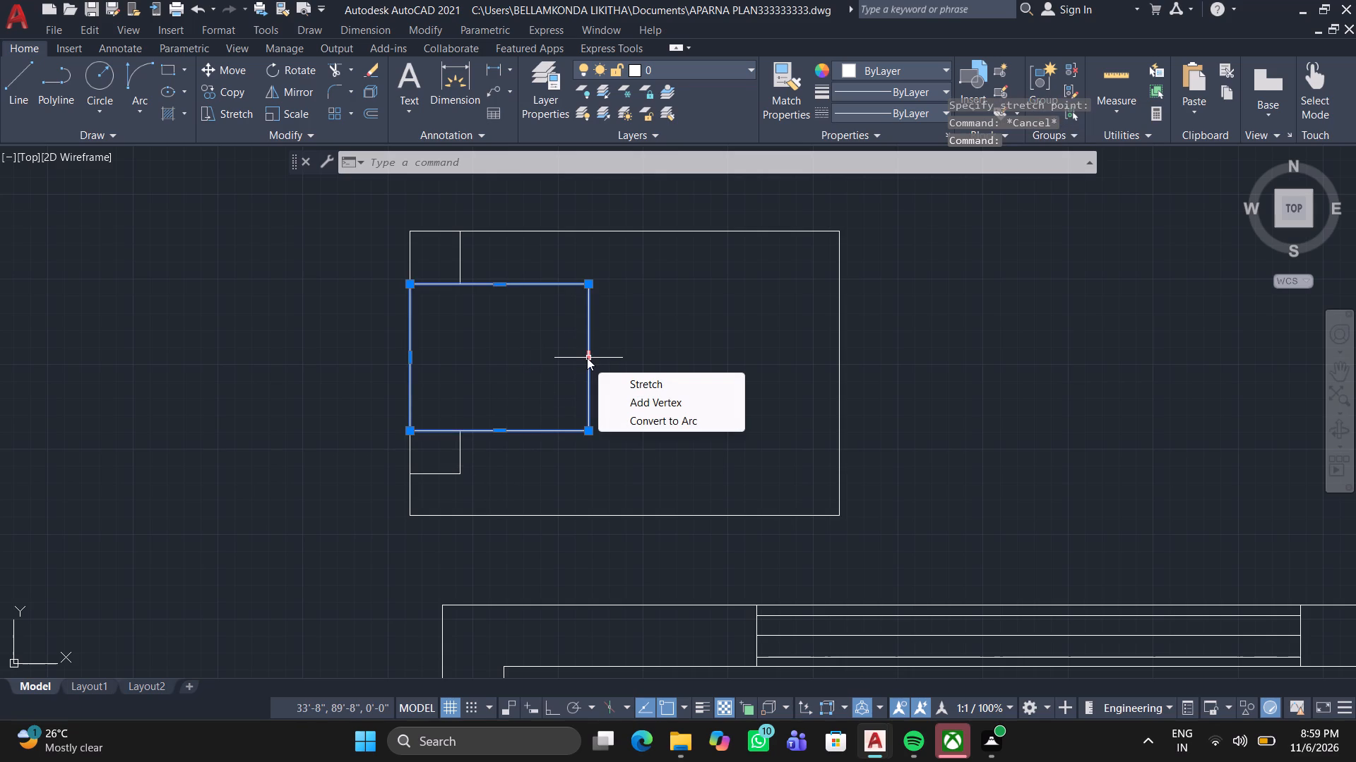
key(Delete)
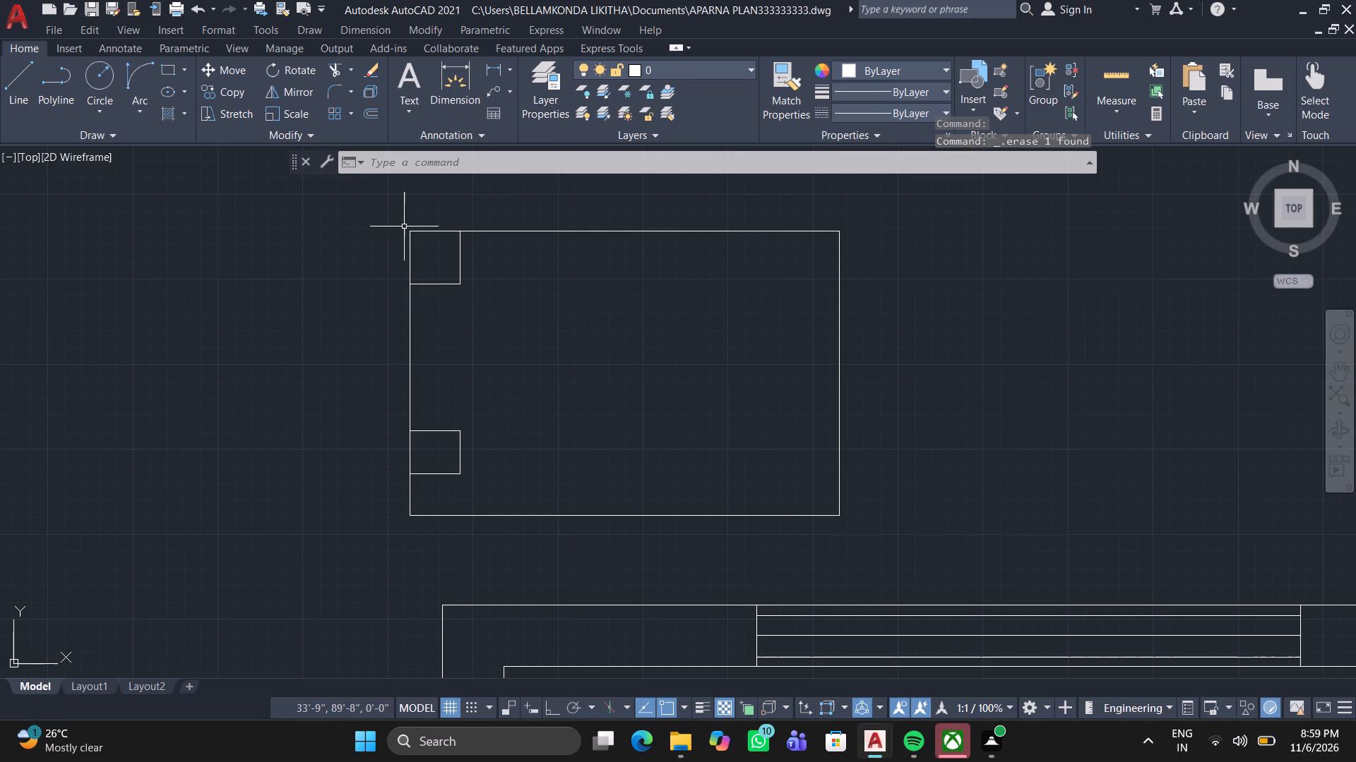
Remove both small rectangles along the large rectangle's left edge, erasing the upper one and trimming away the lower one.
click(383, 211)
click(472, 471)
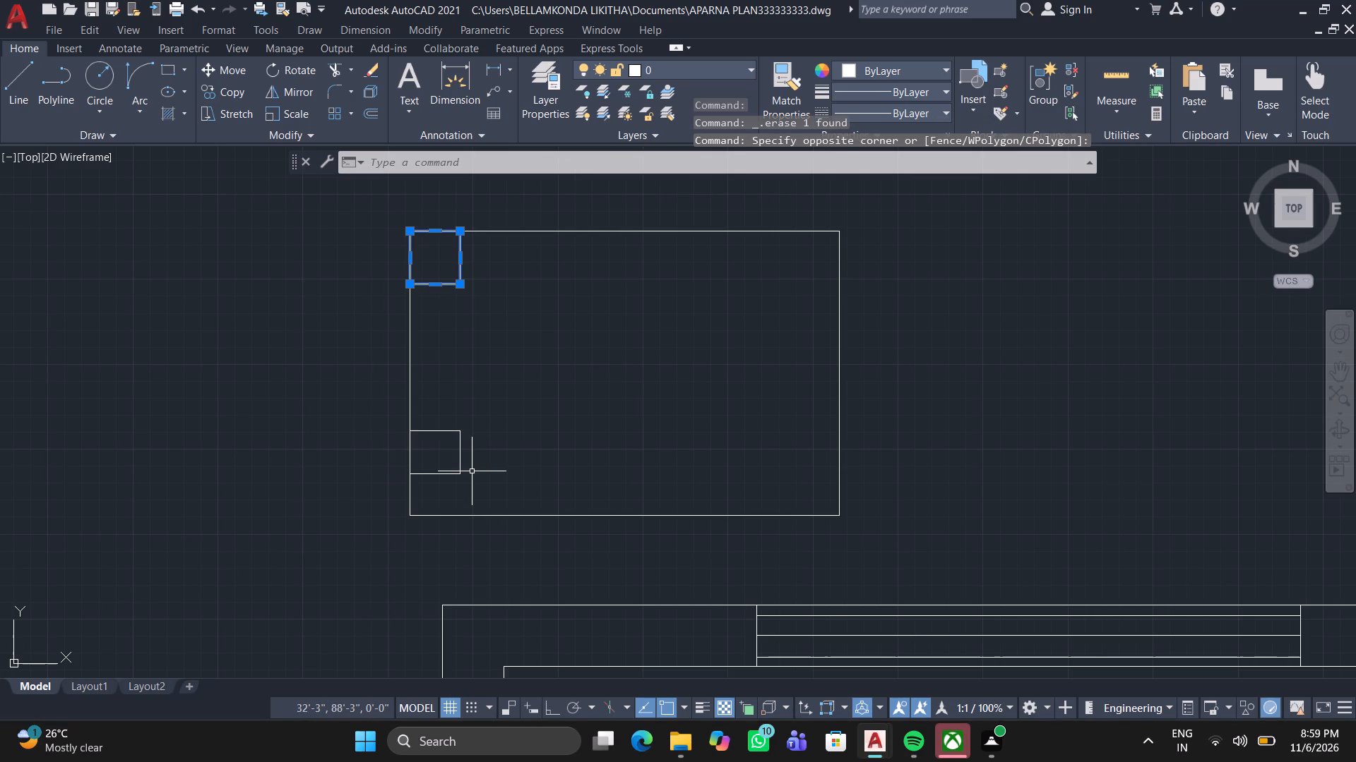
key(Delete)
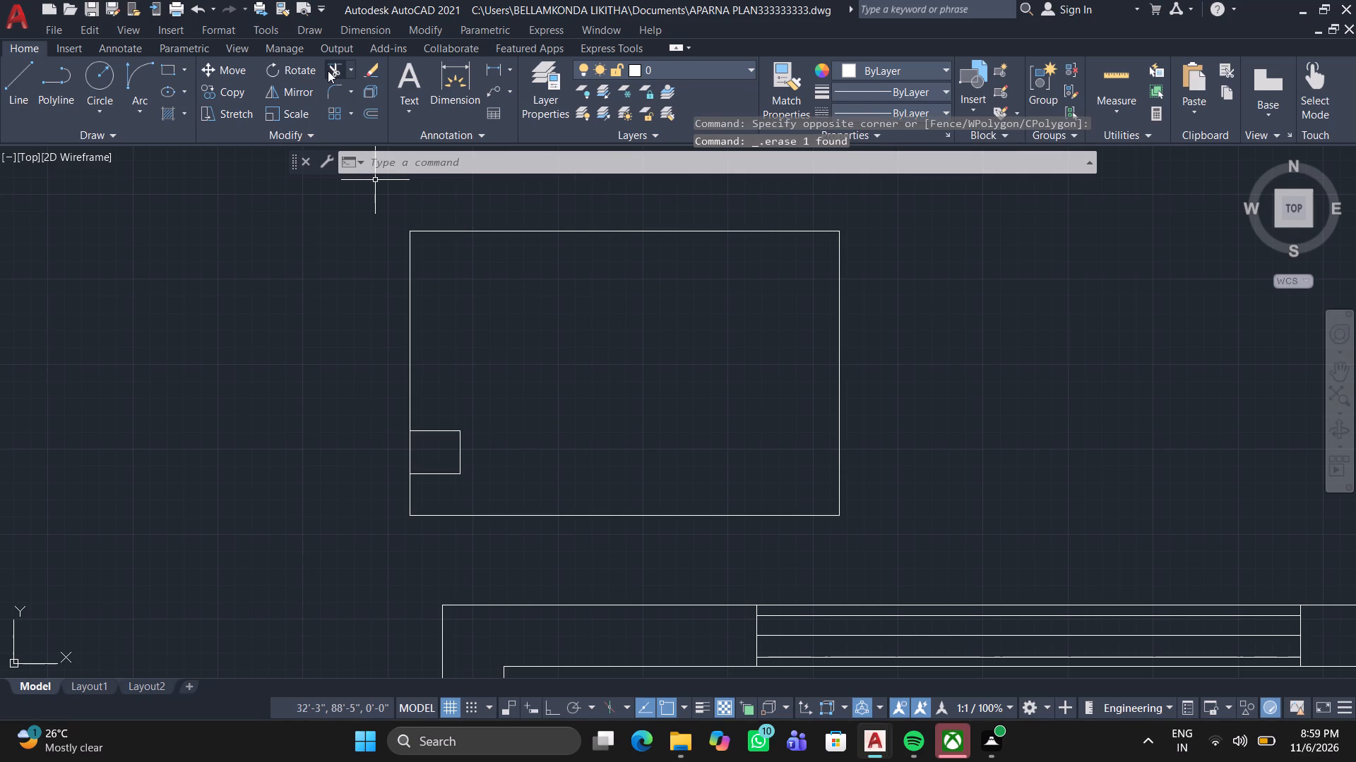
click(331, 71)
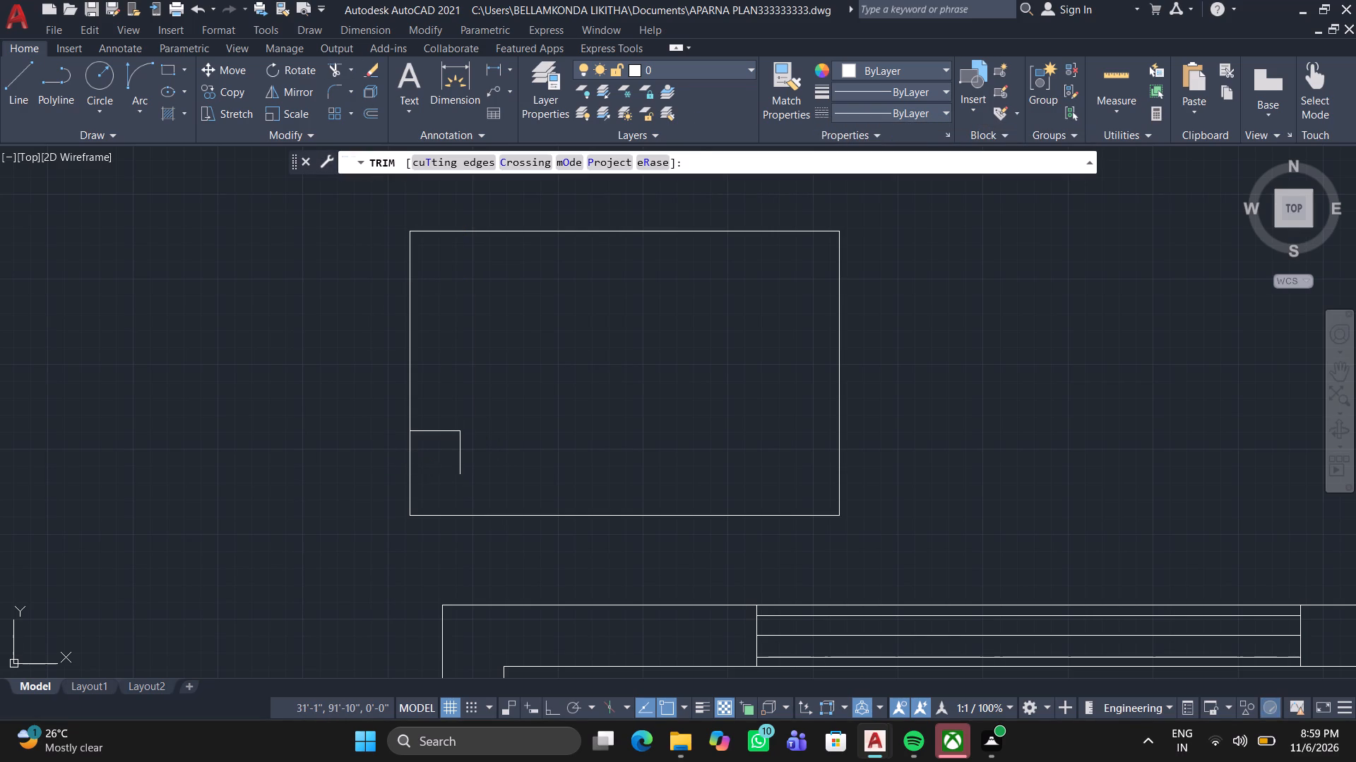
click(427, 475)
click(430, 436)
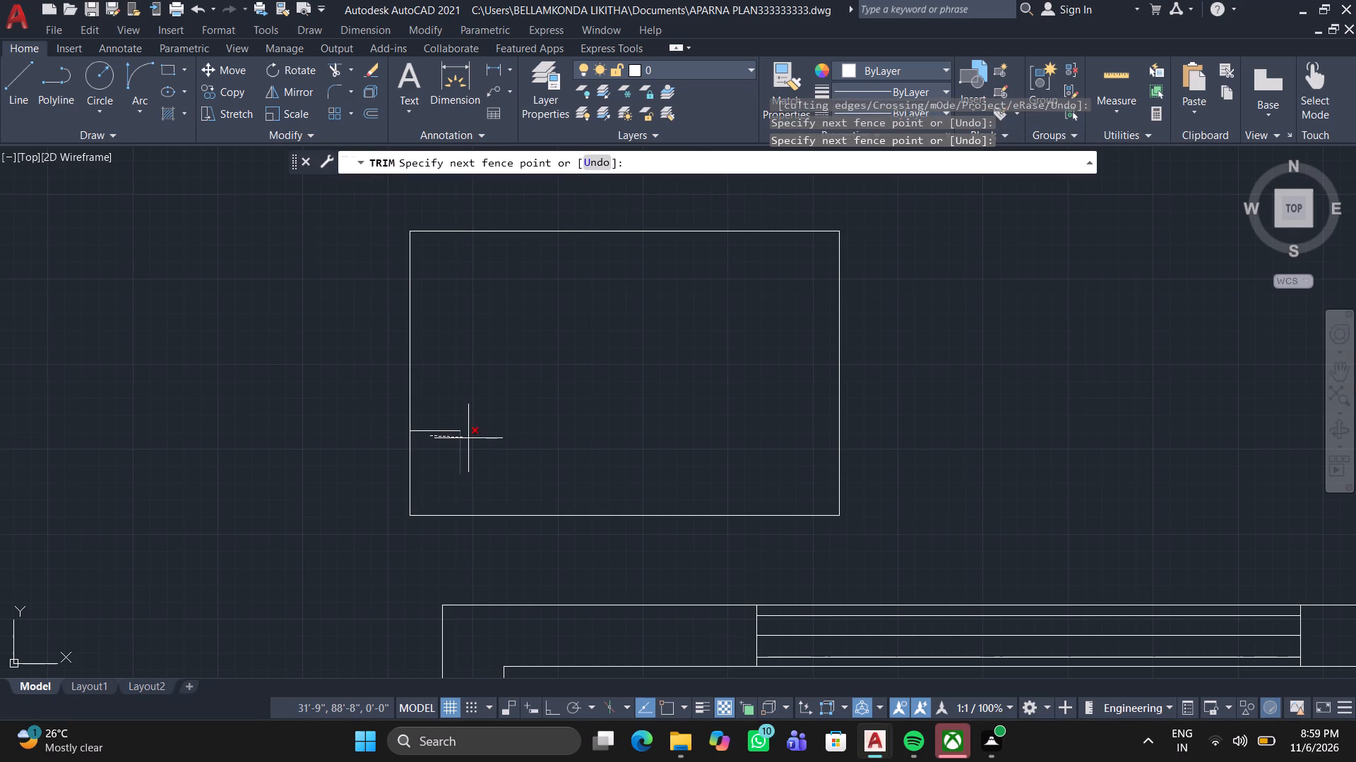
click(468, 438)
click(442, 431)
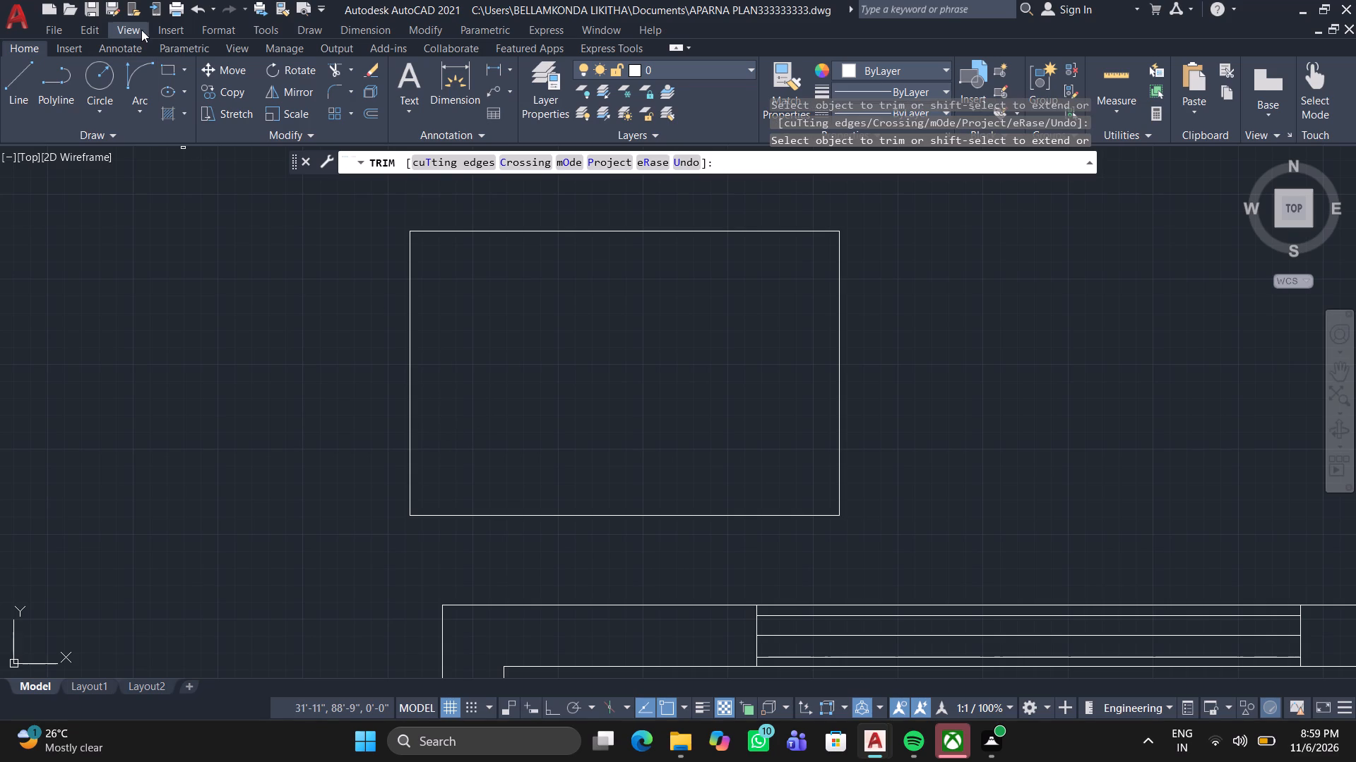
Draw a rectangle about 10" by 1'-4" just inside the large rectangle's top-left corner, clear of its edges.
click(165, 65)
scroll(439, 233, up, 2)
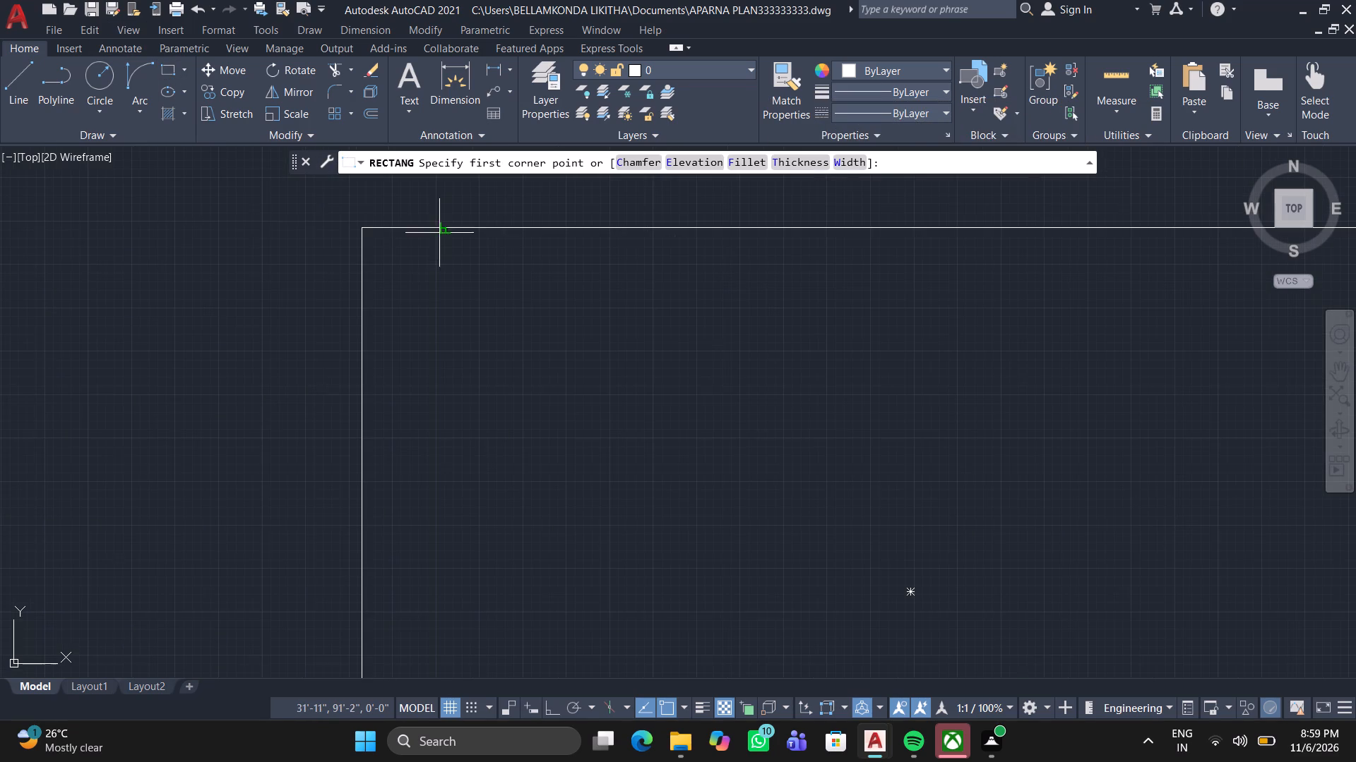
click(393, 246)
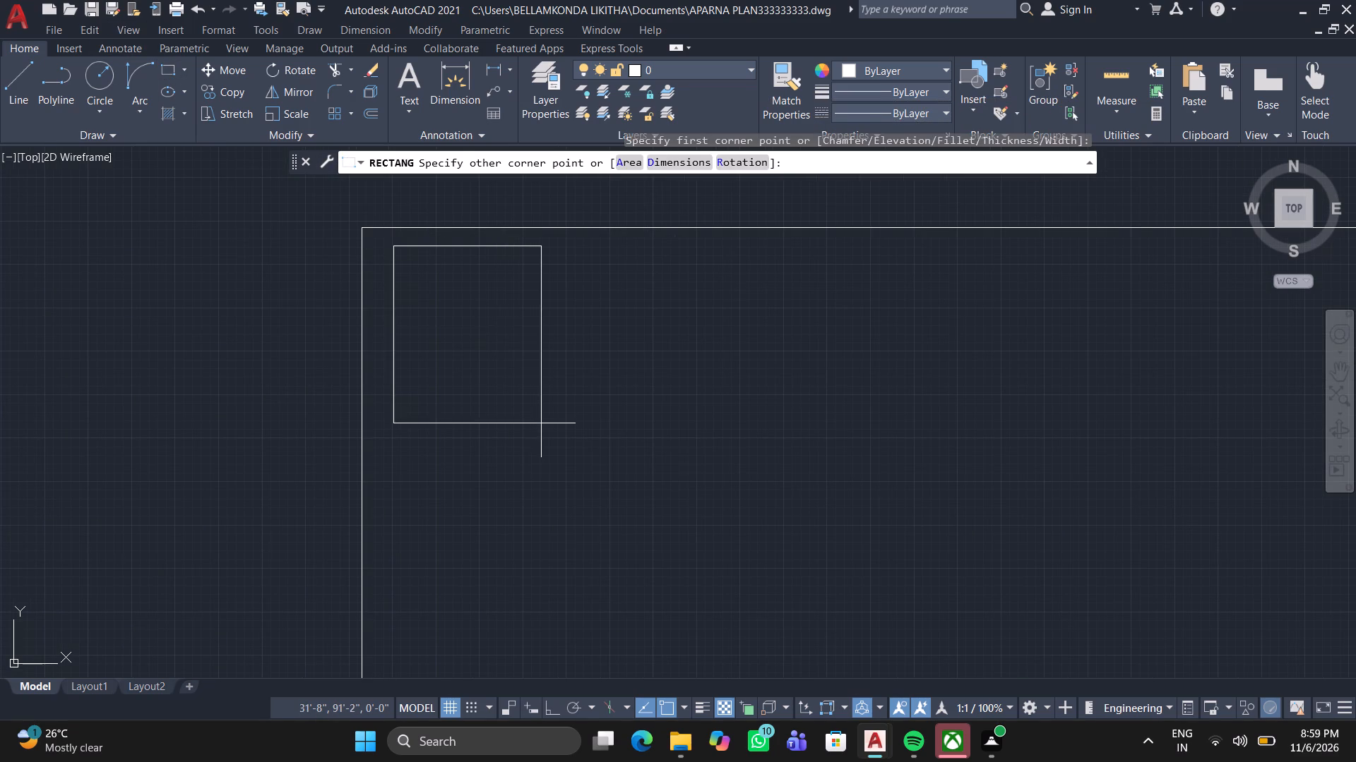
middle_drag(542, 425, 541, 310)
scroll(541, 310, down, 1)
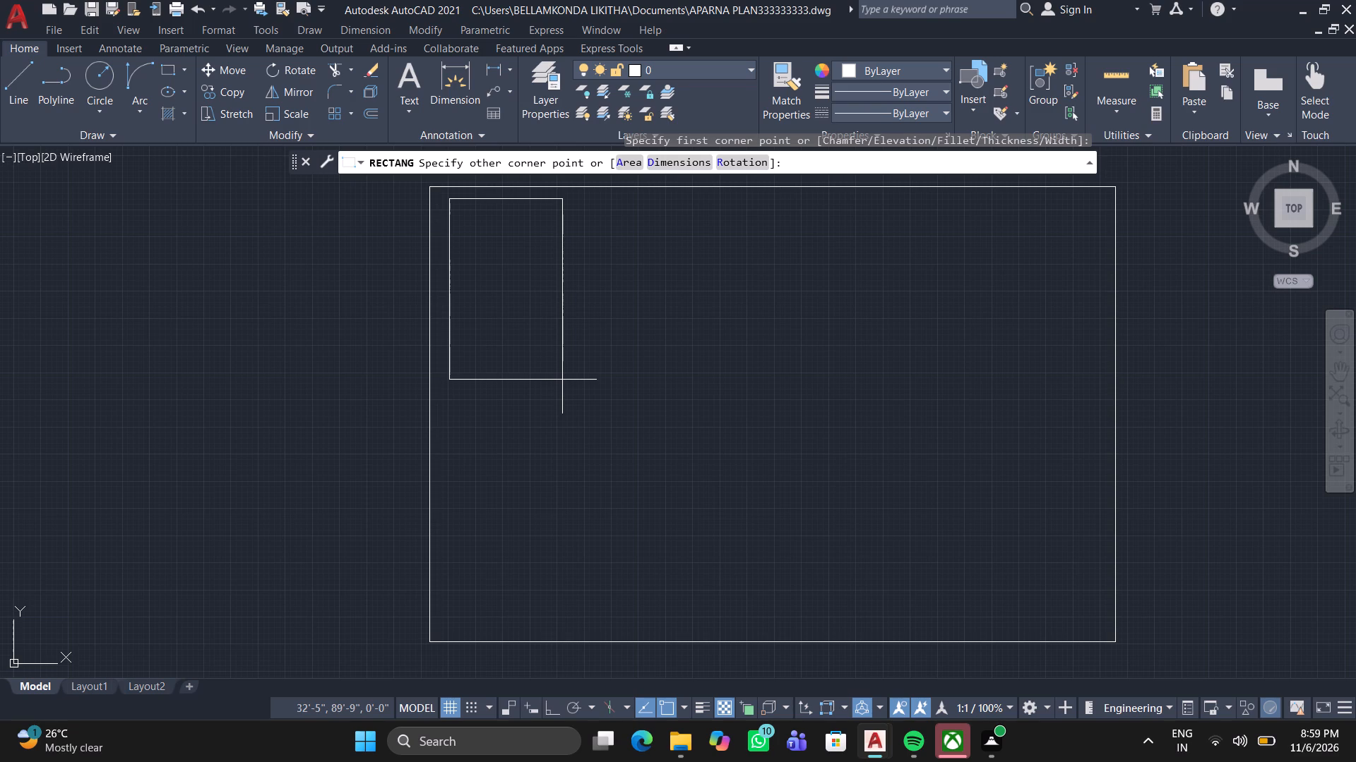
click(562, 375)
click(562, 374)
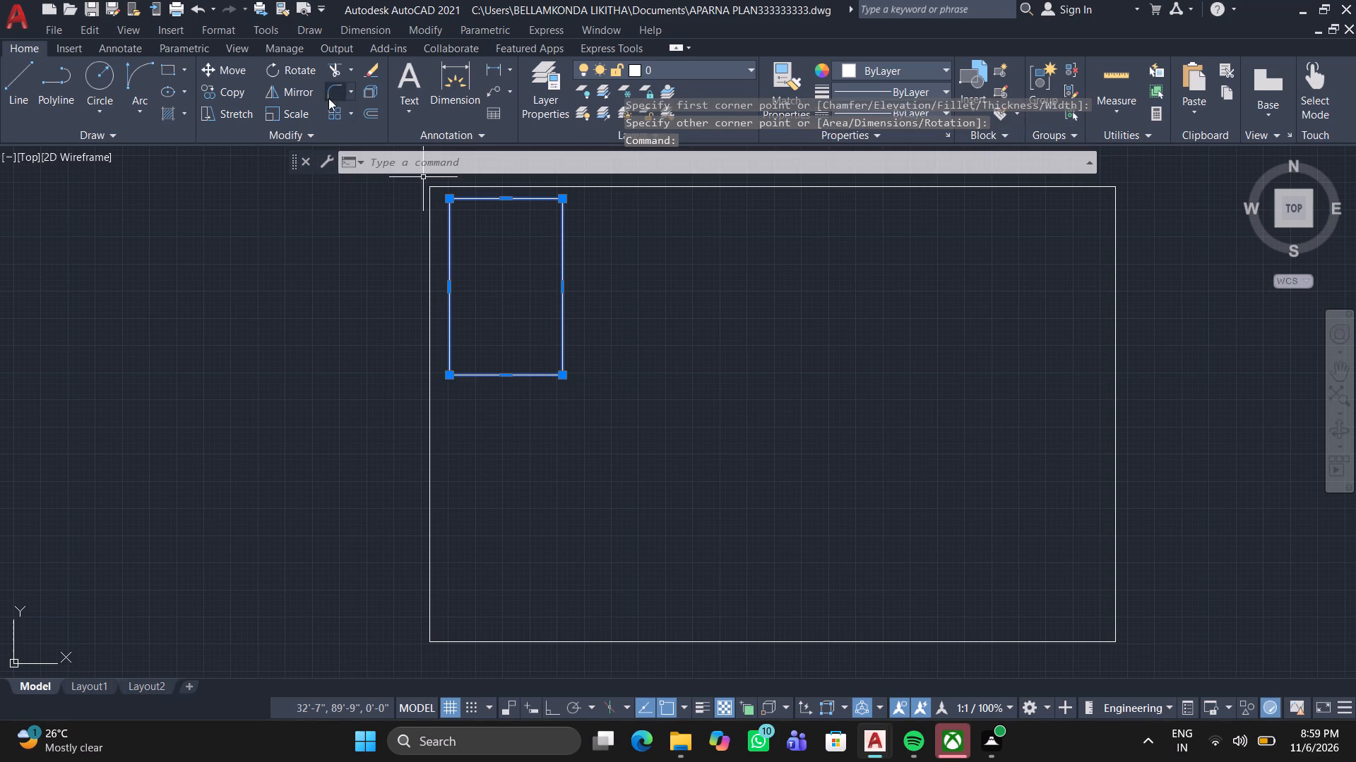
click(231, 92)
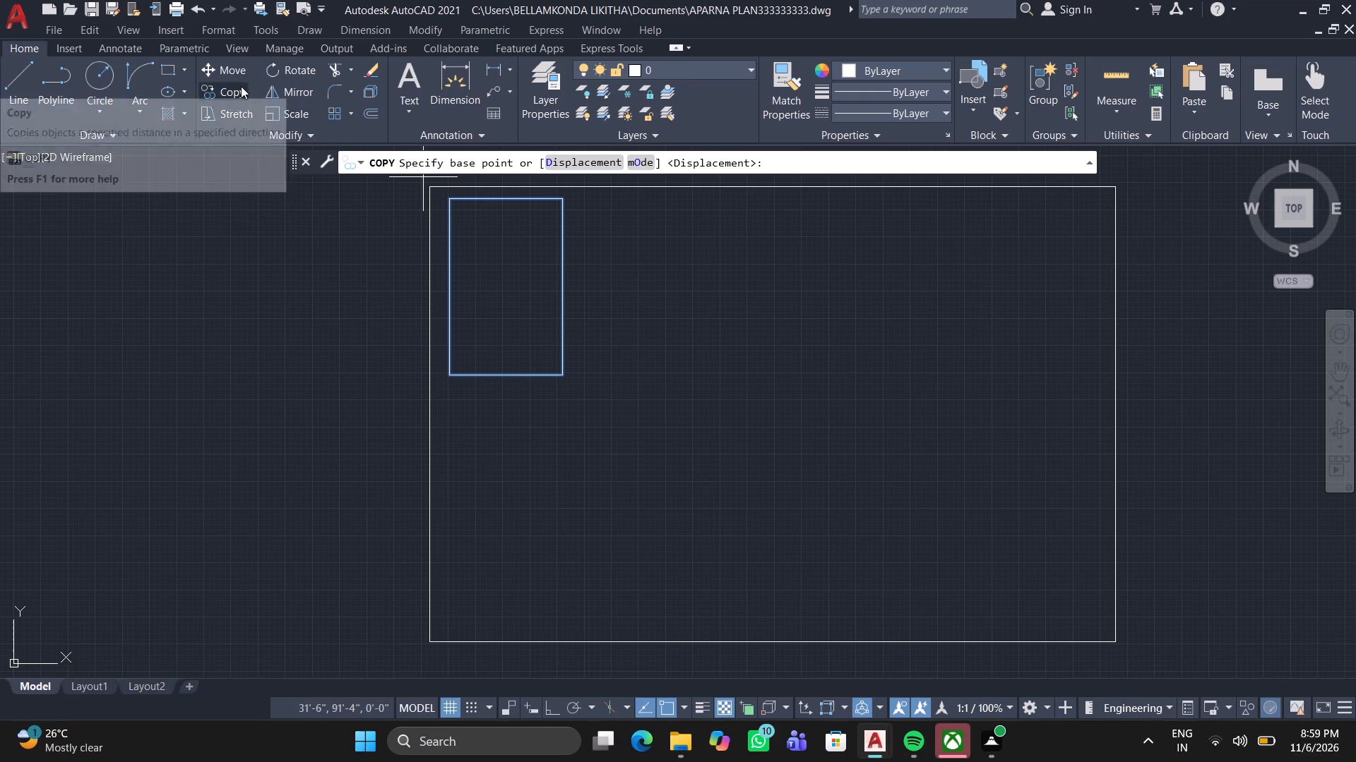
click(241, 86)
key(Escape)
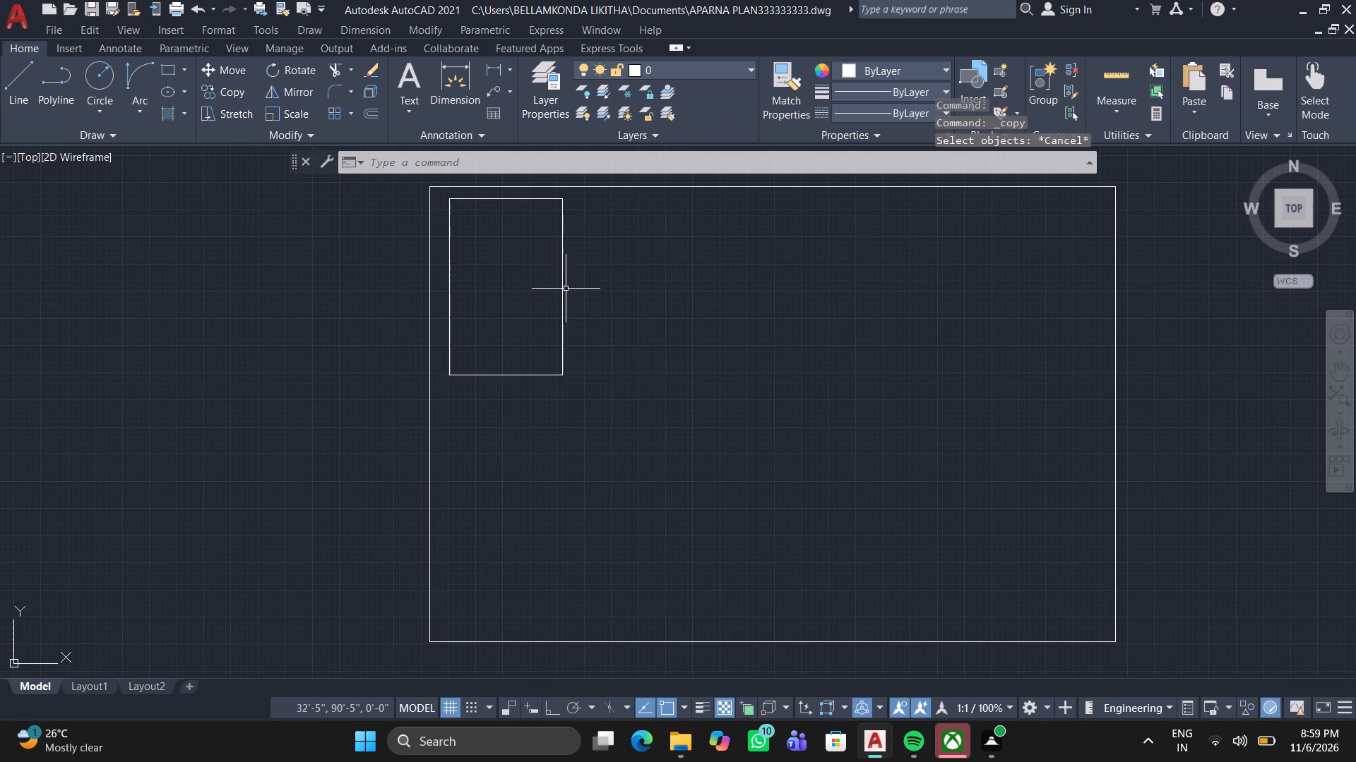
Copy the new inner rectangle straight down, leaving a small gap between the two.
click(560, 296)
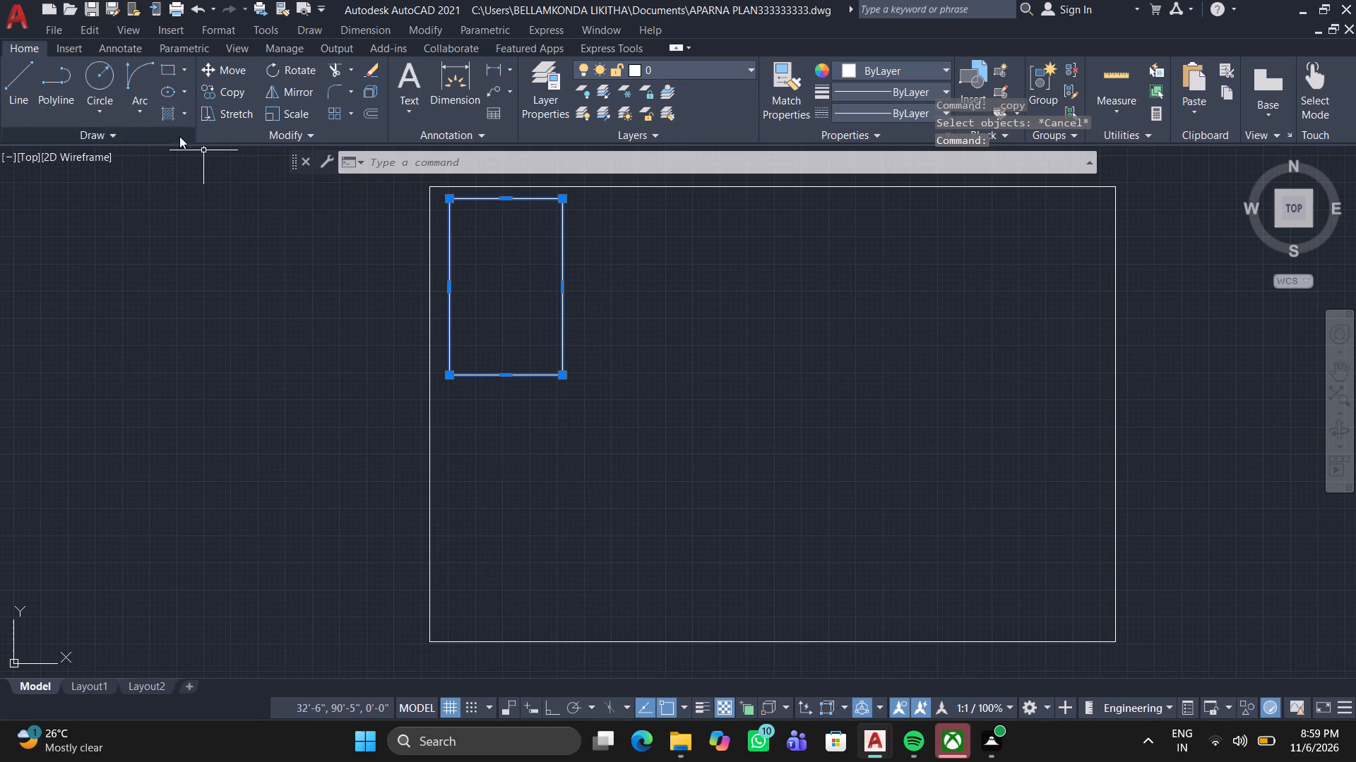
click(215, 92)
click(499, 274)
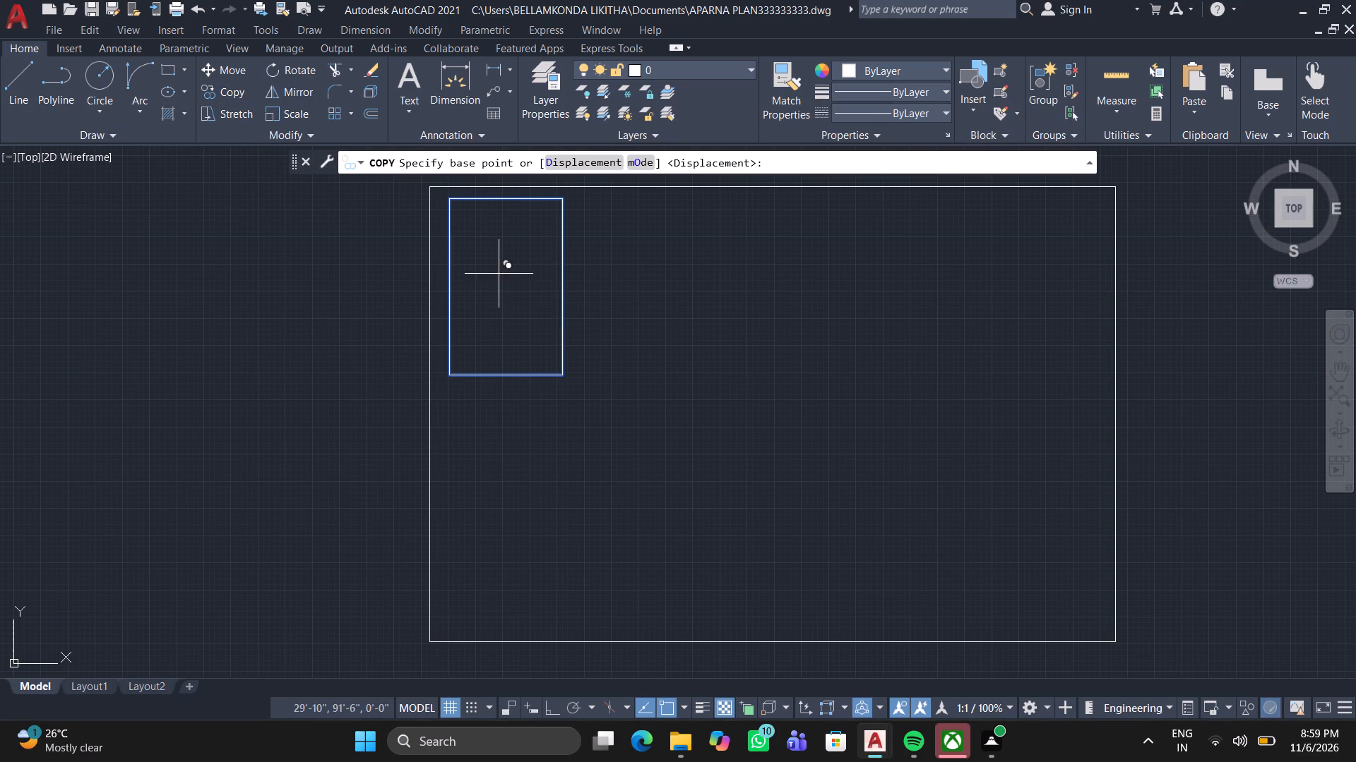
click(496, 478)
key(space)
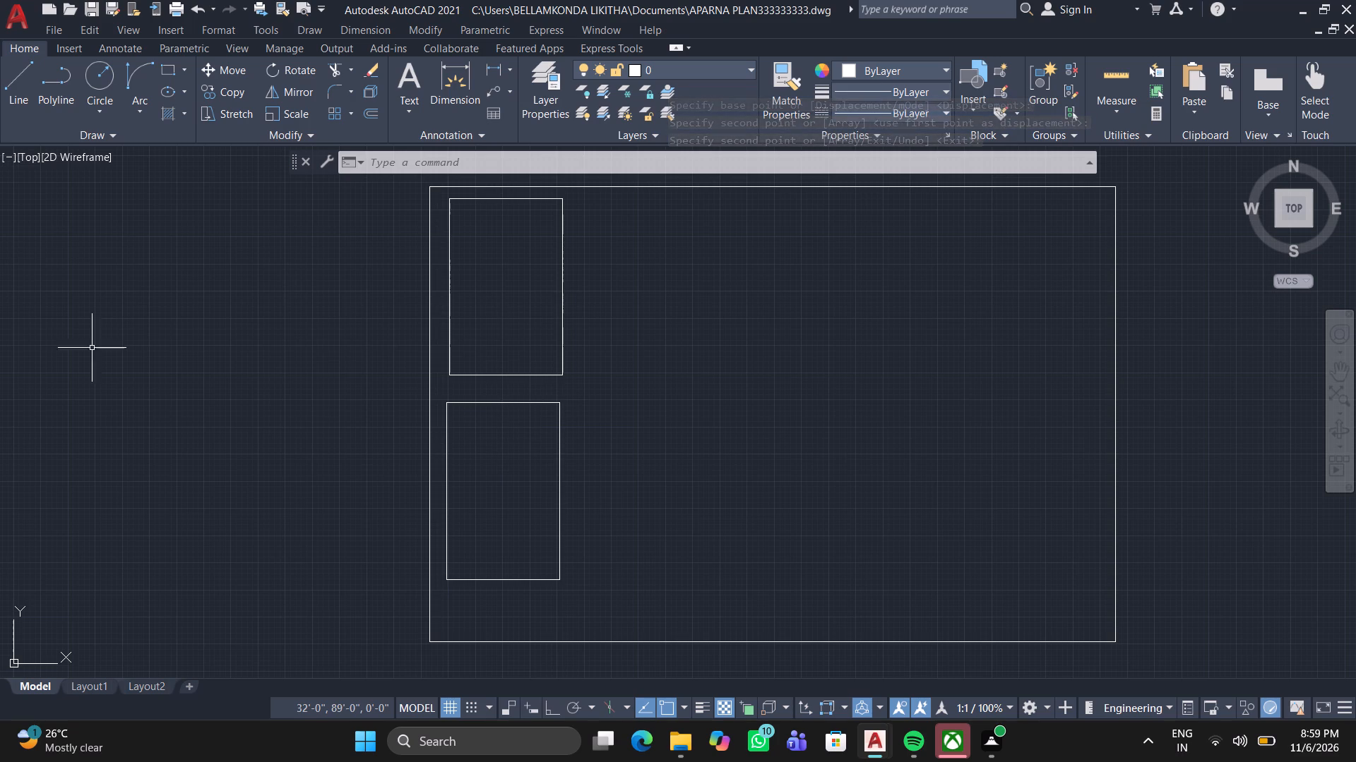
Draw two vertical lines about 1" apart across the large rectangle's full height, just right of the two inner rectangles.
click(28, 60)
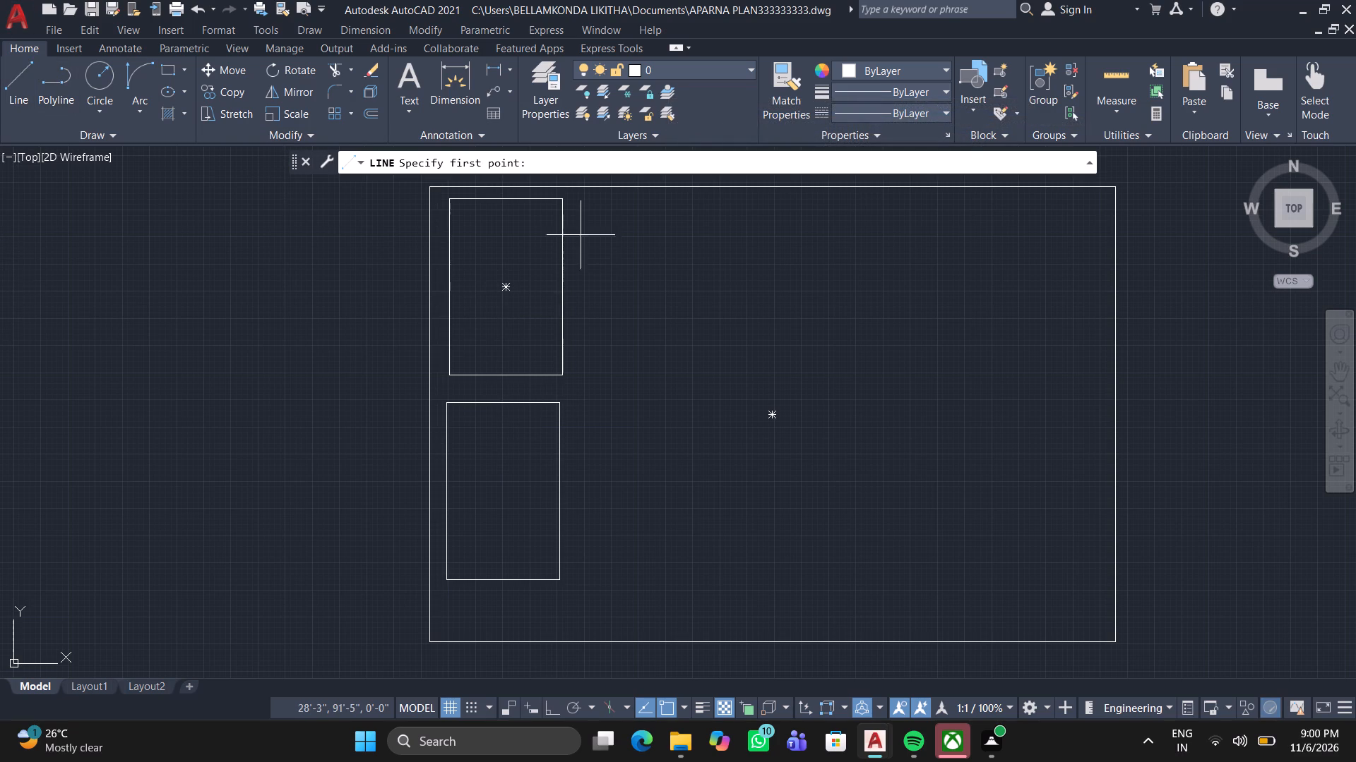
click(584, 181)
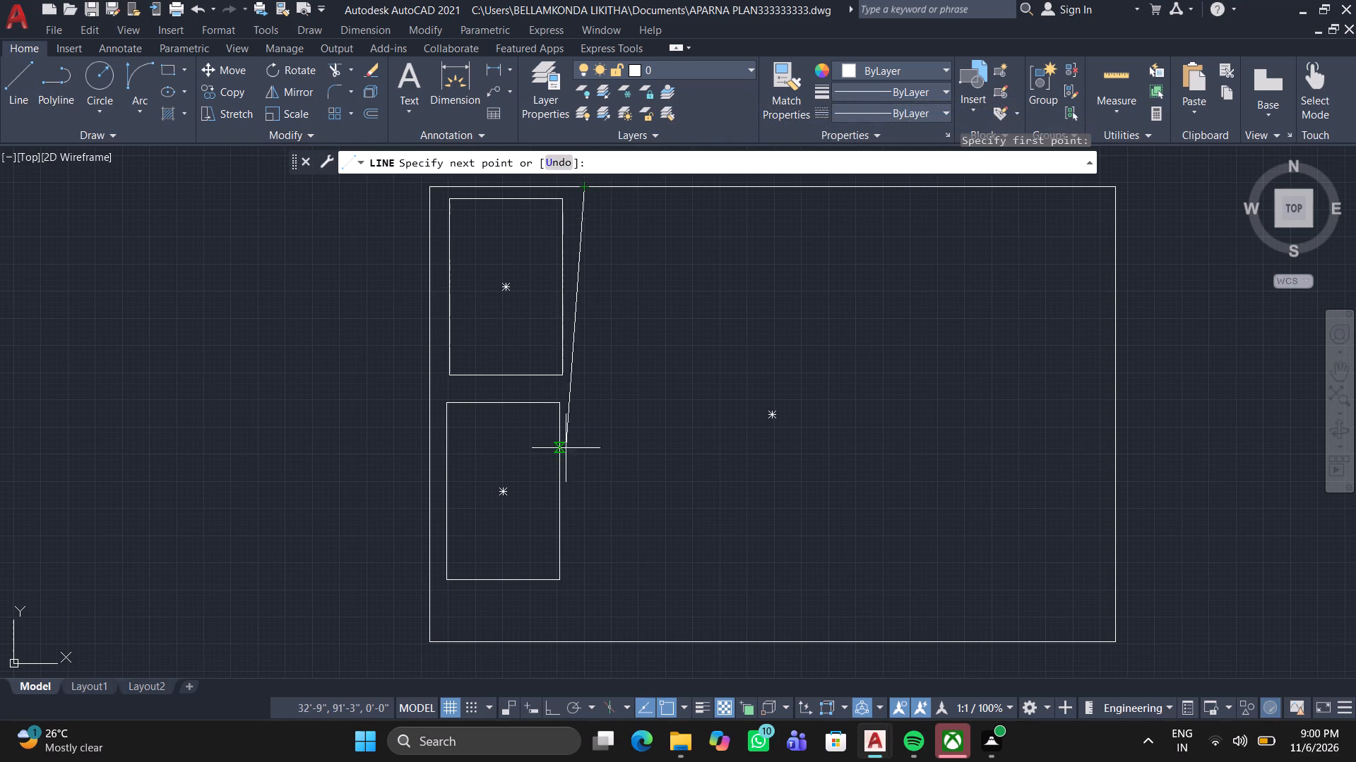
click(589, 642)
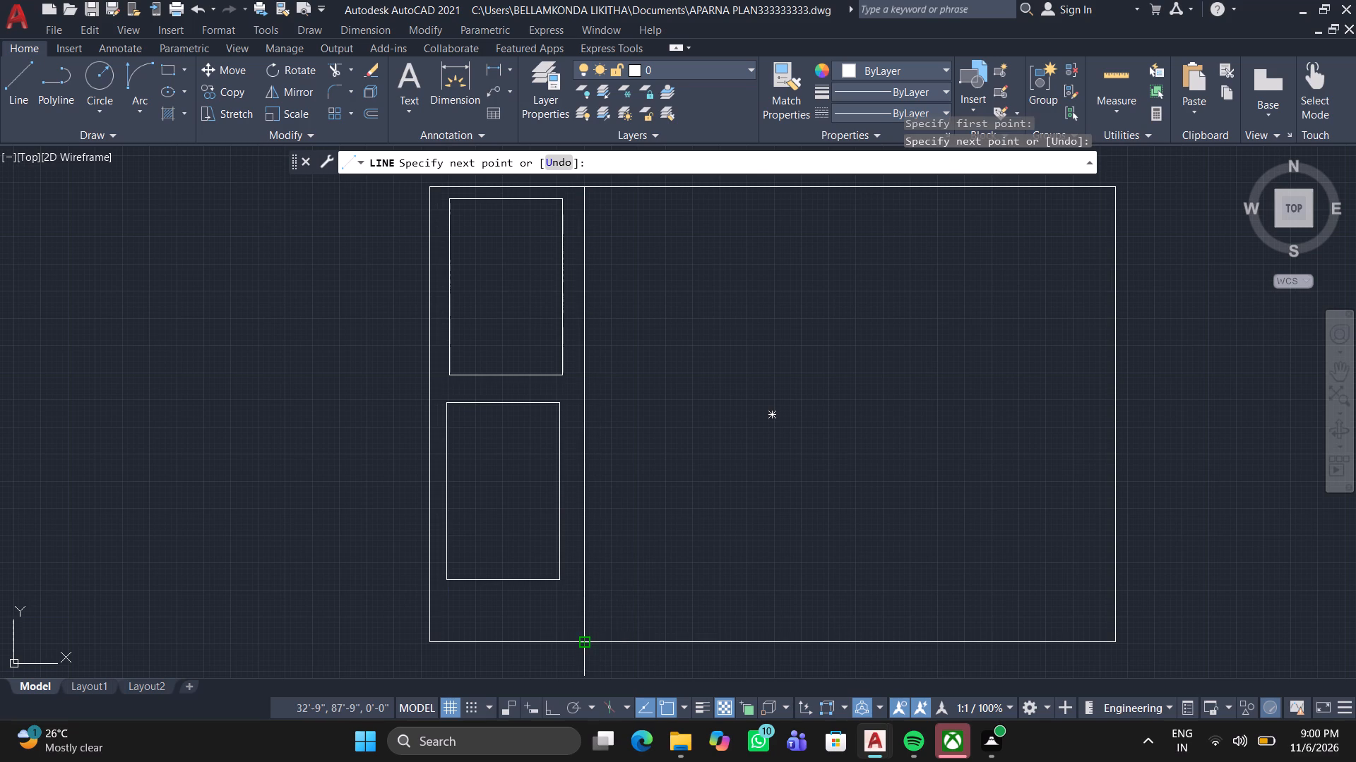
click(599, 642)
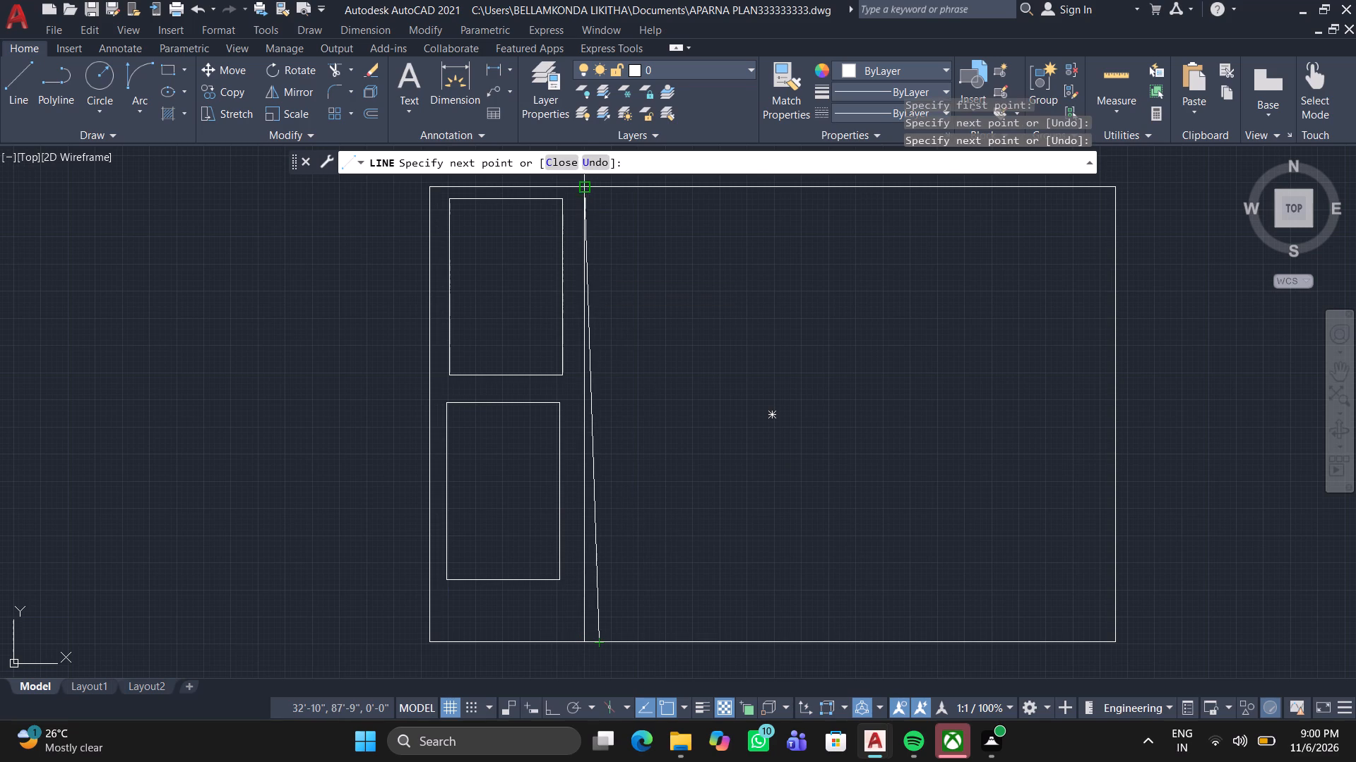
click(600, 190)
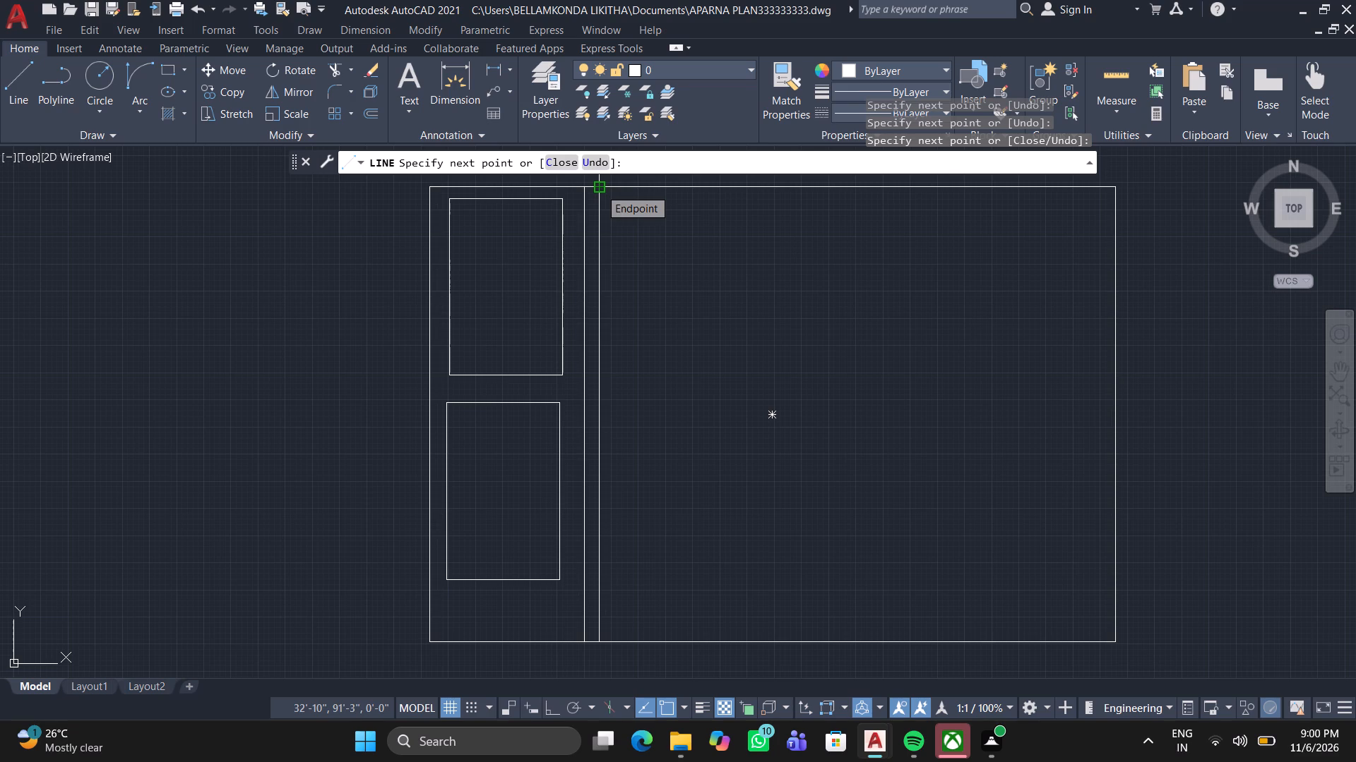
key(space)
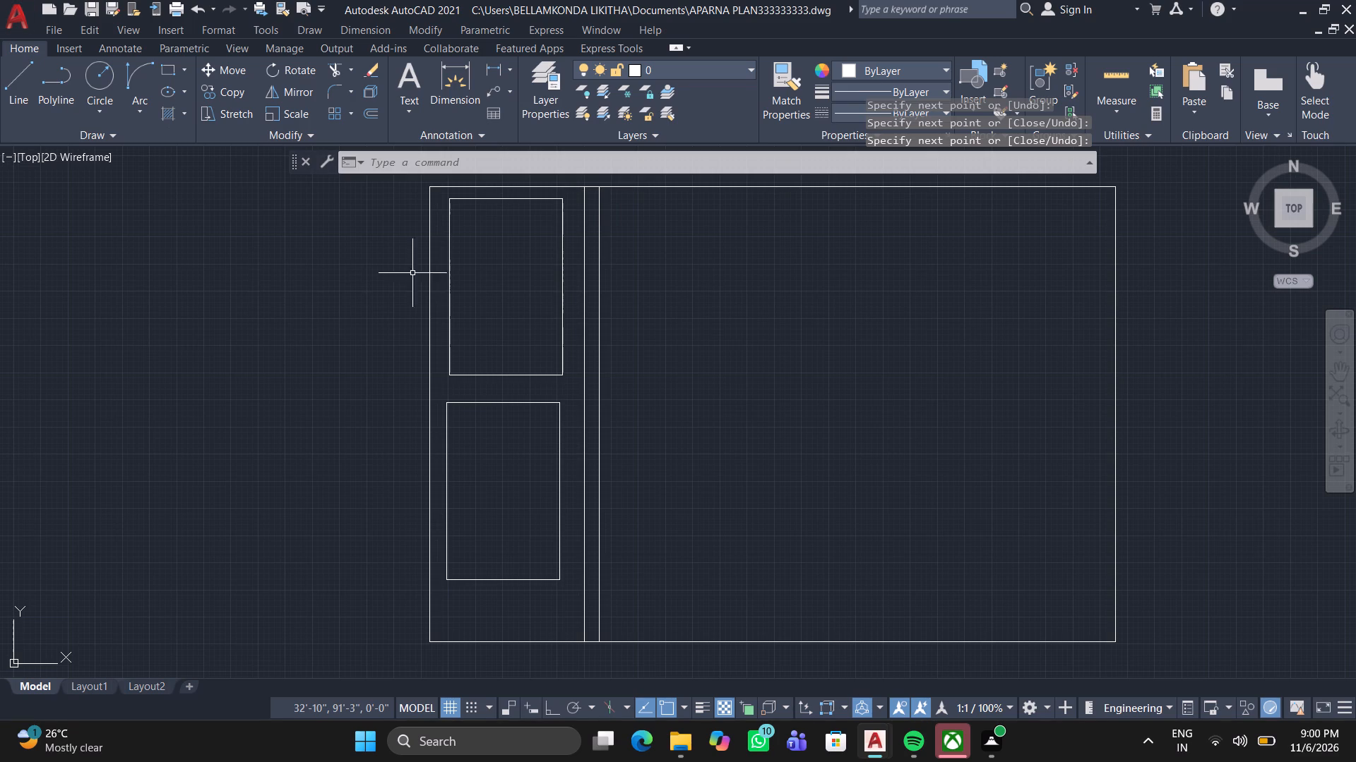
Draw a rectangle about 8" by 1'-1" to the right of the double line, near the large rectangle's top edge.
middle_drag(590, 219, 265, 239)
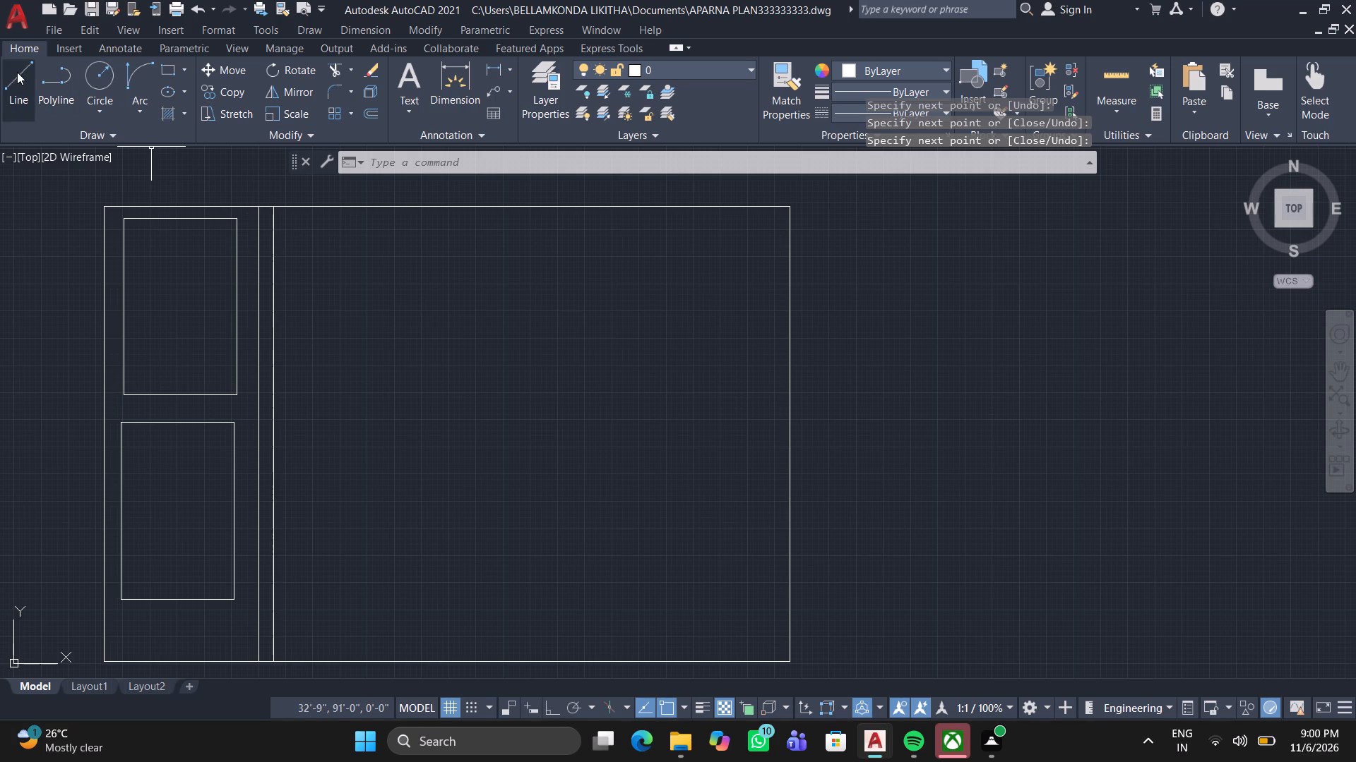
click(172, 71)
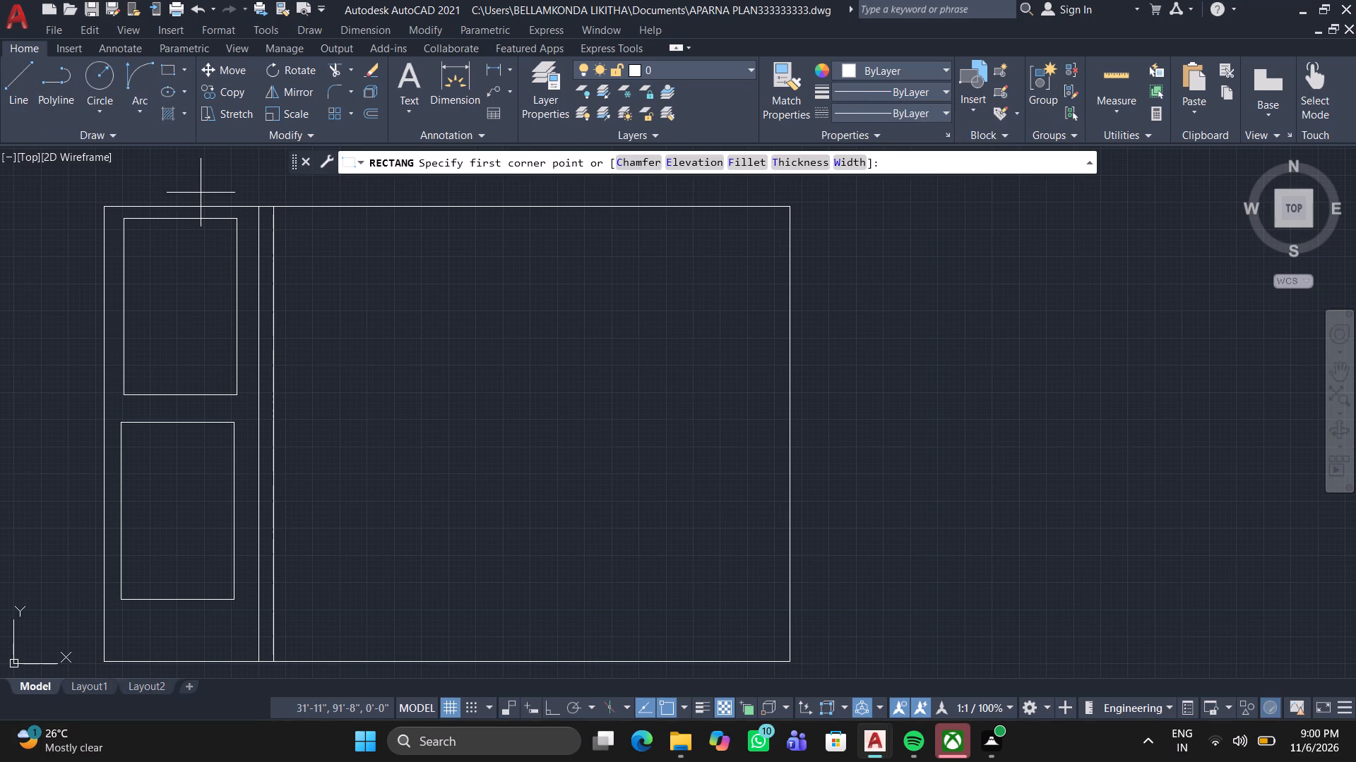
click(309, 239)
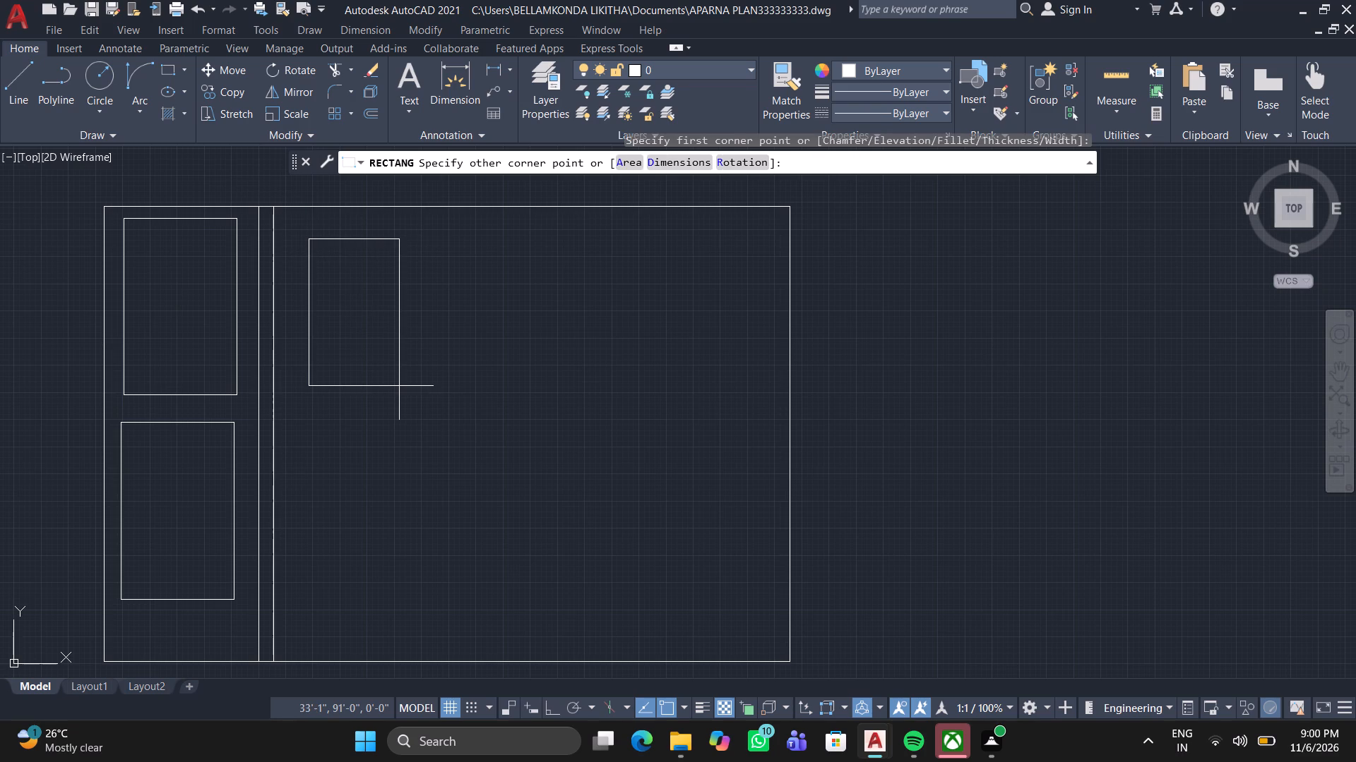
click(400, 387)
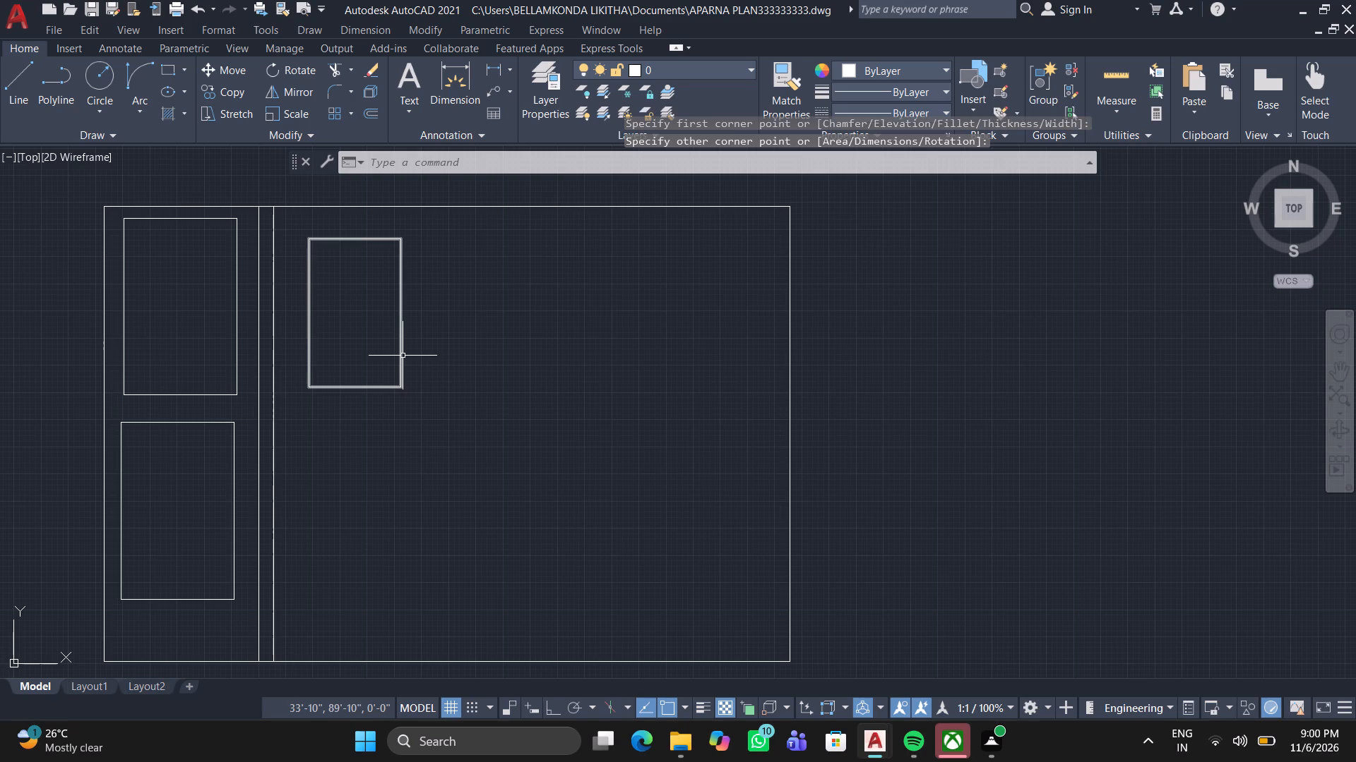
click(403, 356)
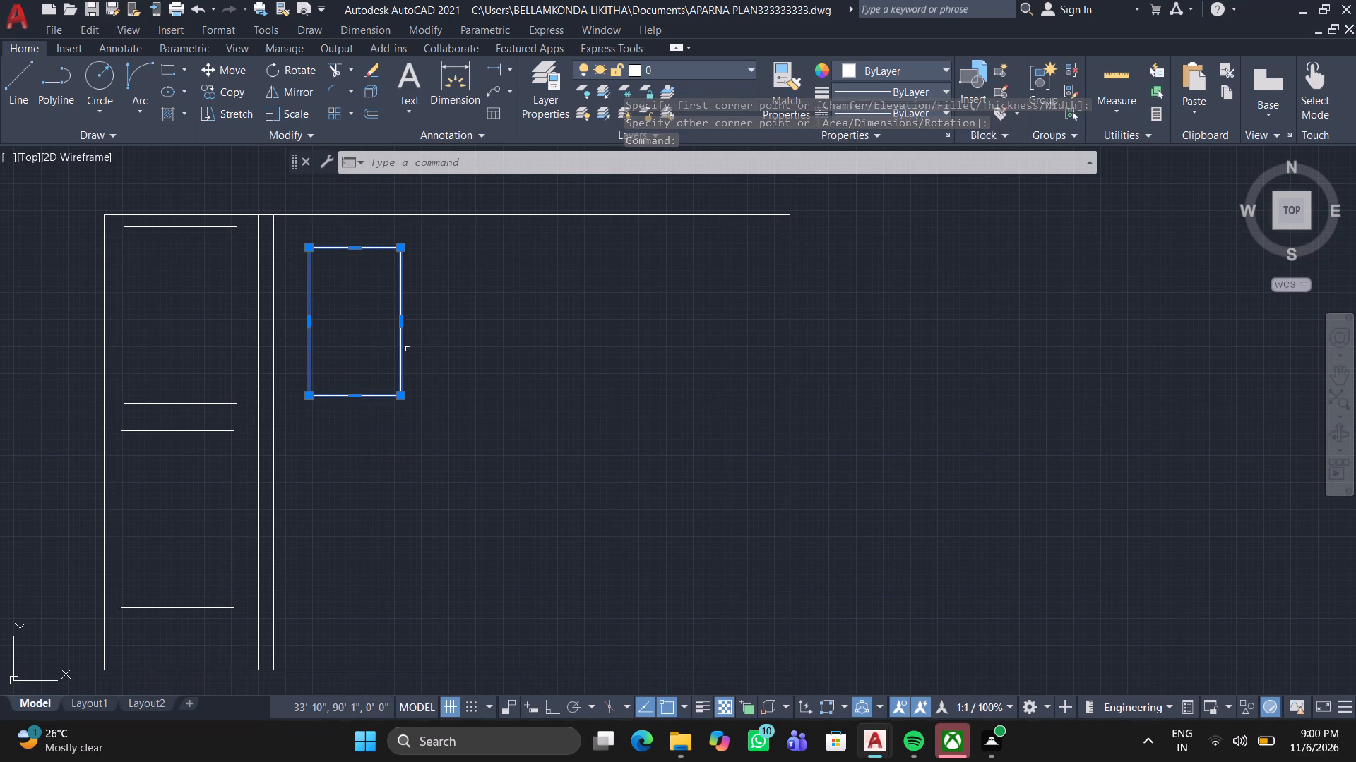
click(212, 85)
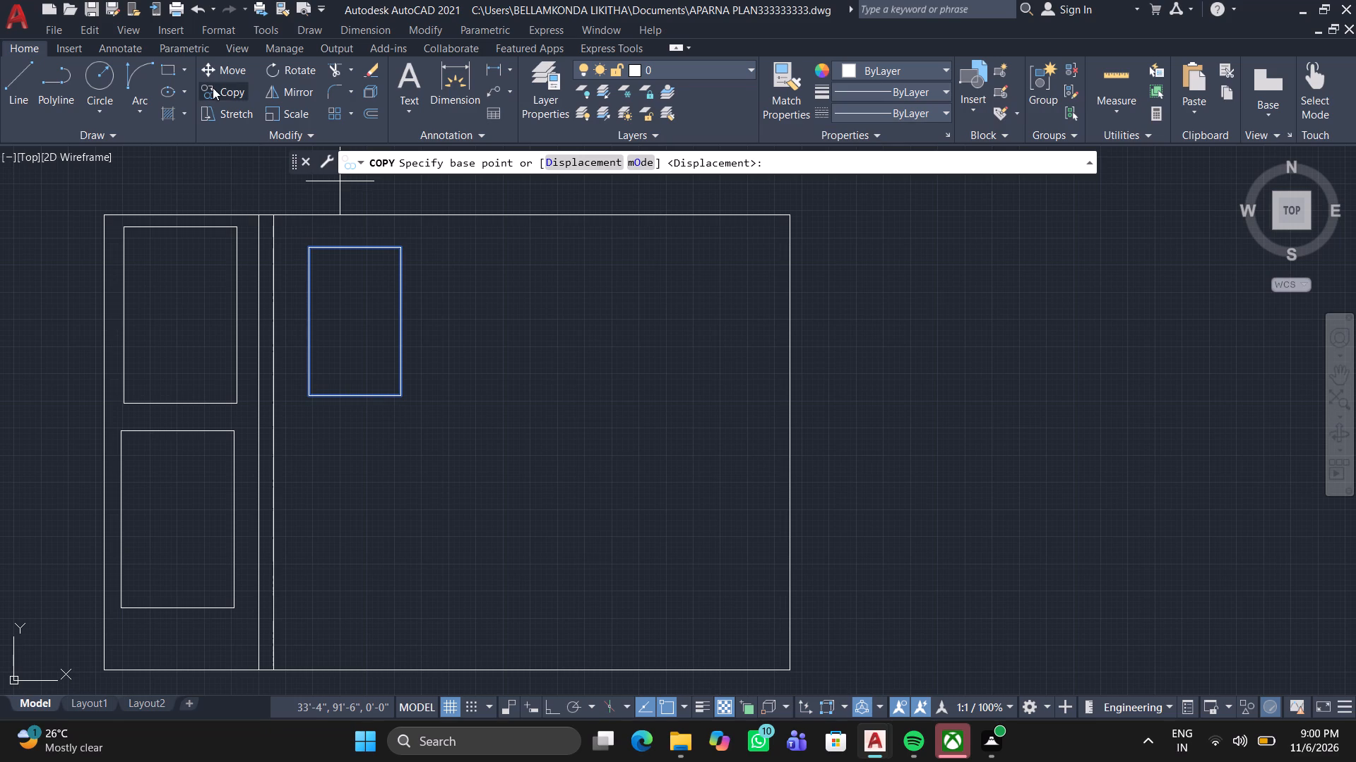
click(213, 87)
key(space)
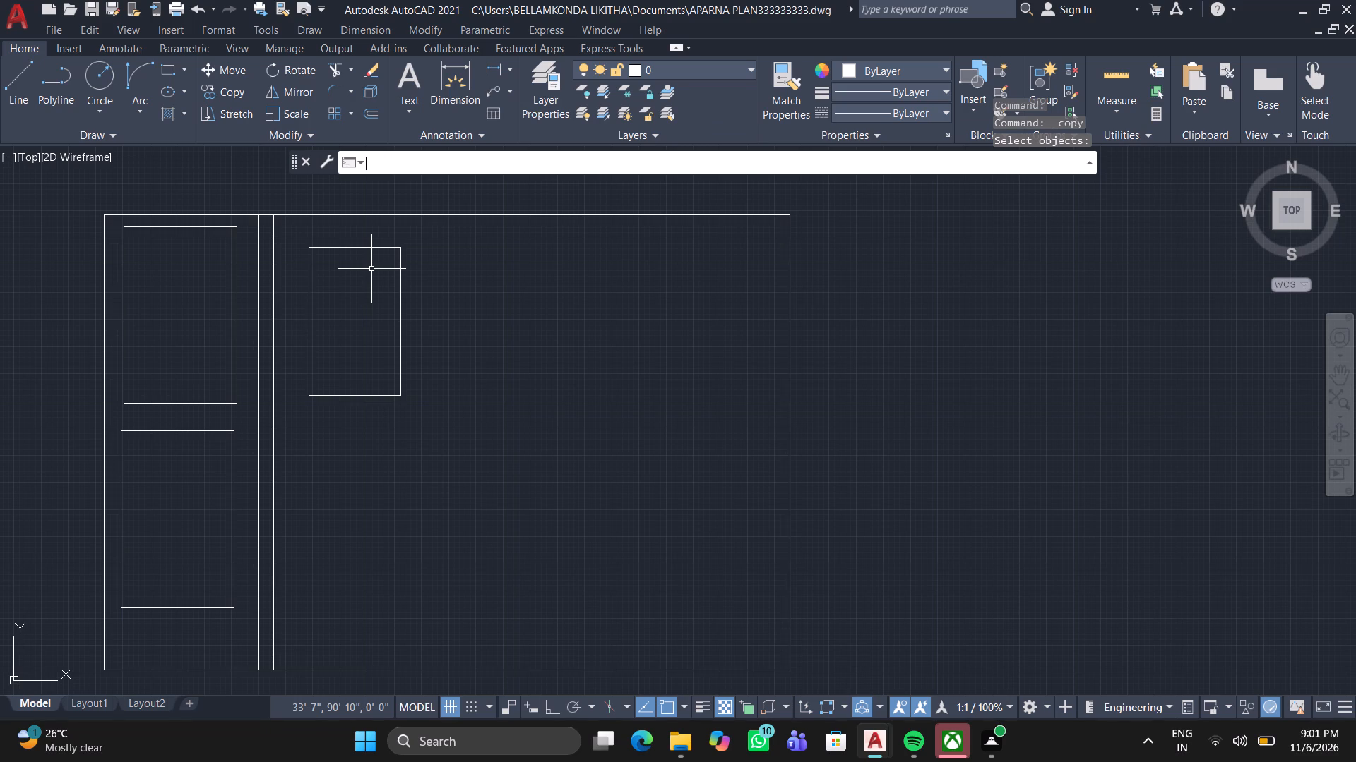
Copy the rectangle right of the double line 1'-3" straight down.
click(382, 248)
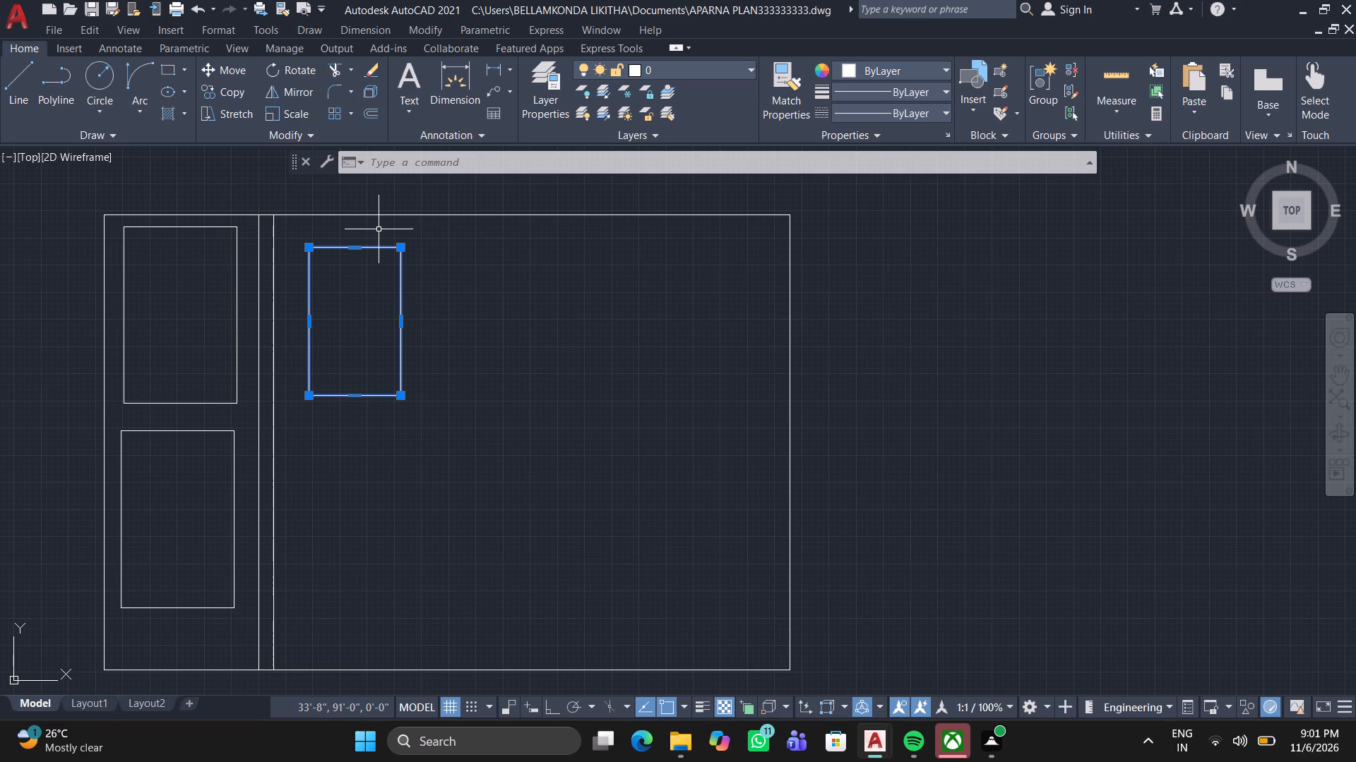
click(225, 92)
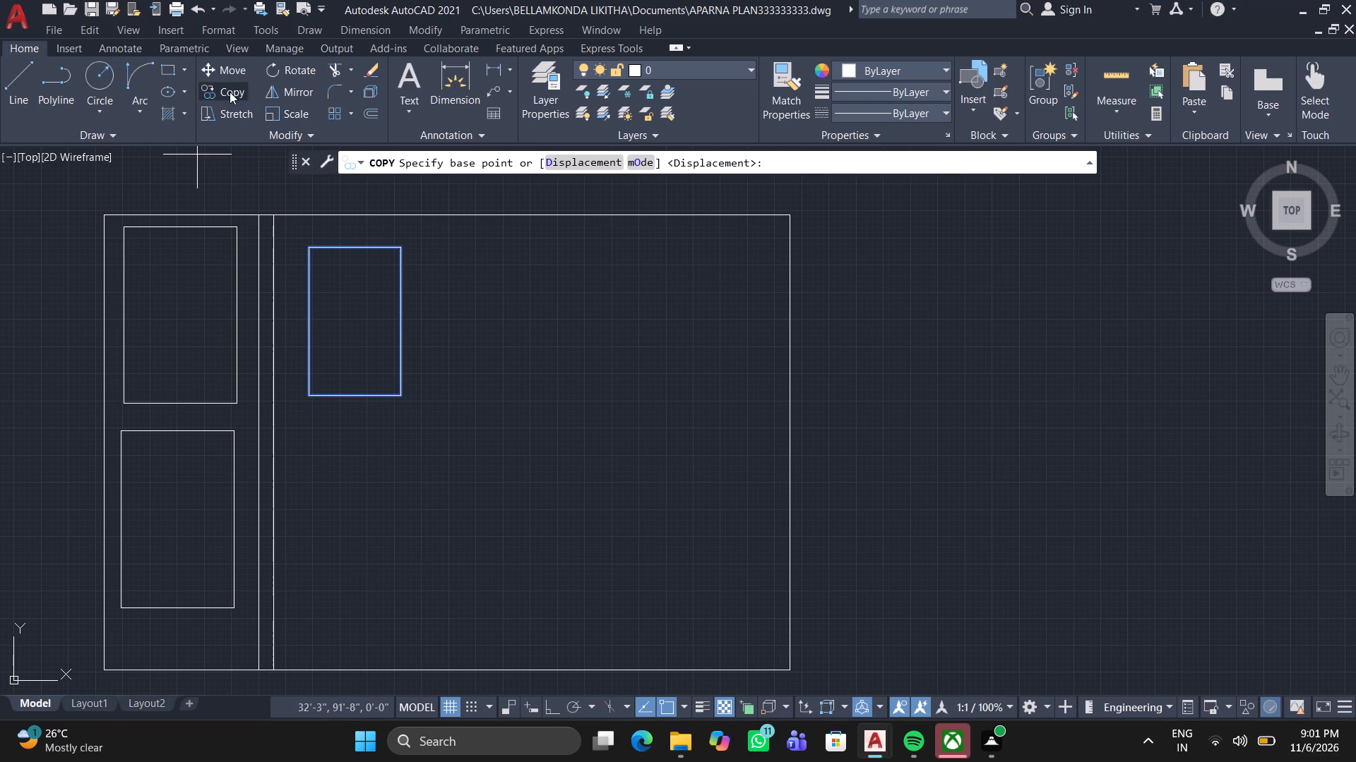
click(352, 241)
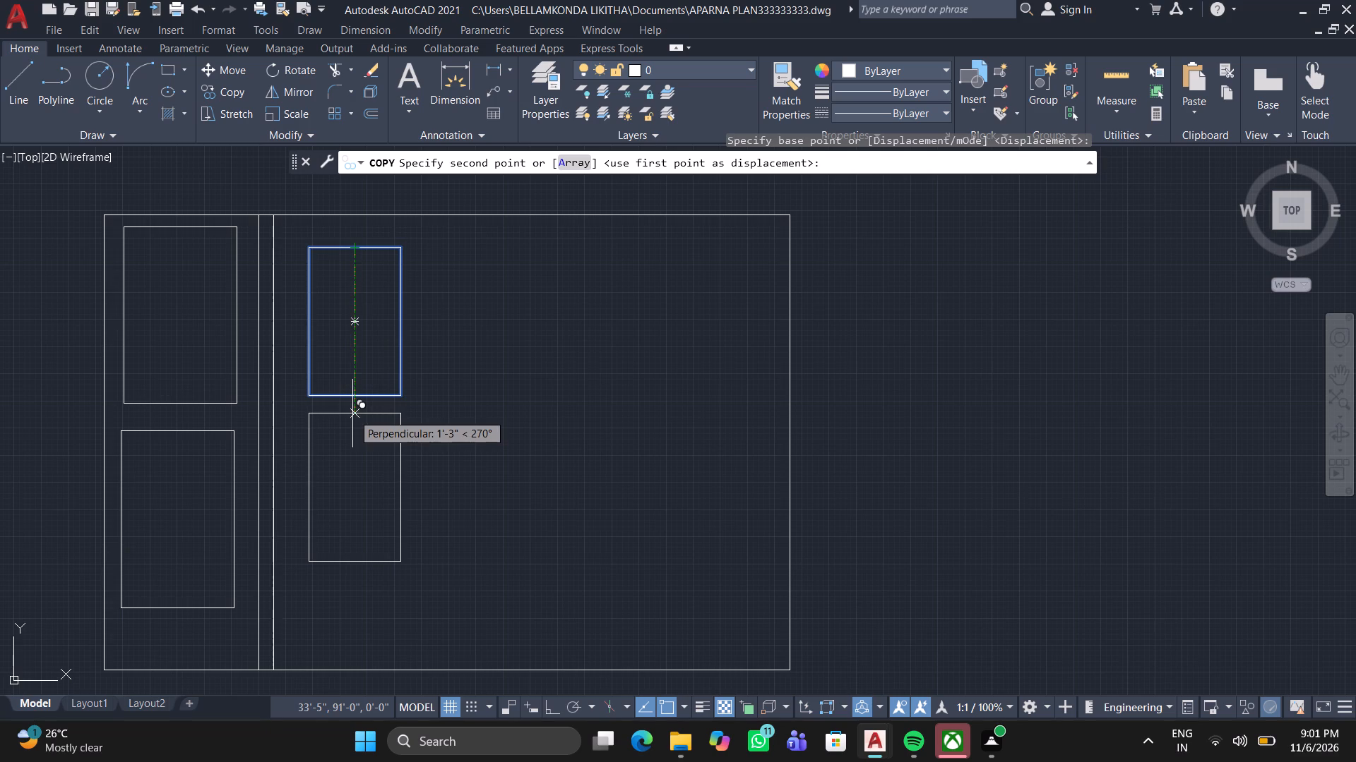
click(352, 413)
key(space)
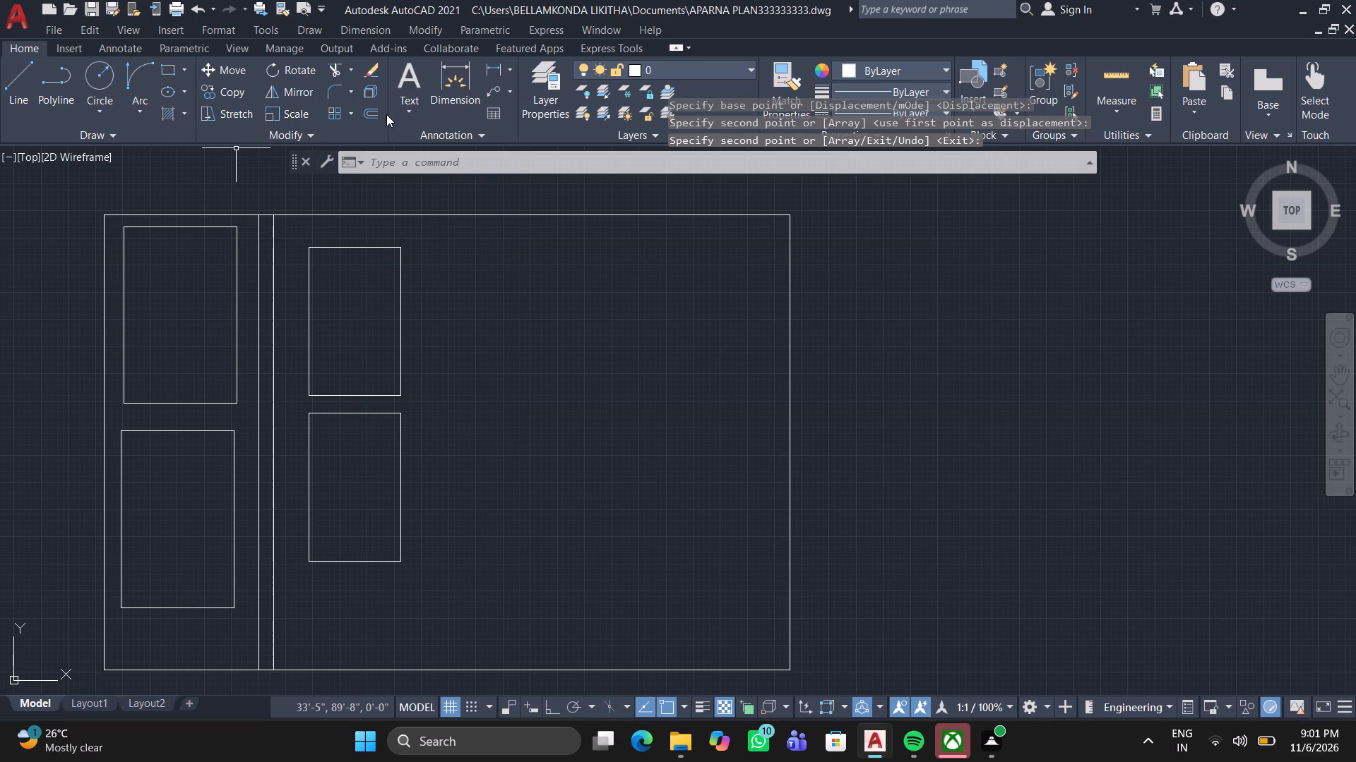
Offset the upper rectangle right of the double line inwards by 1".
click(364, 114)
key(1)
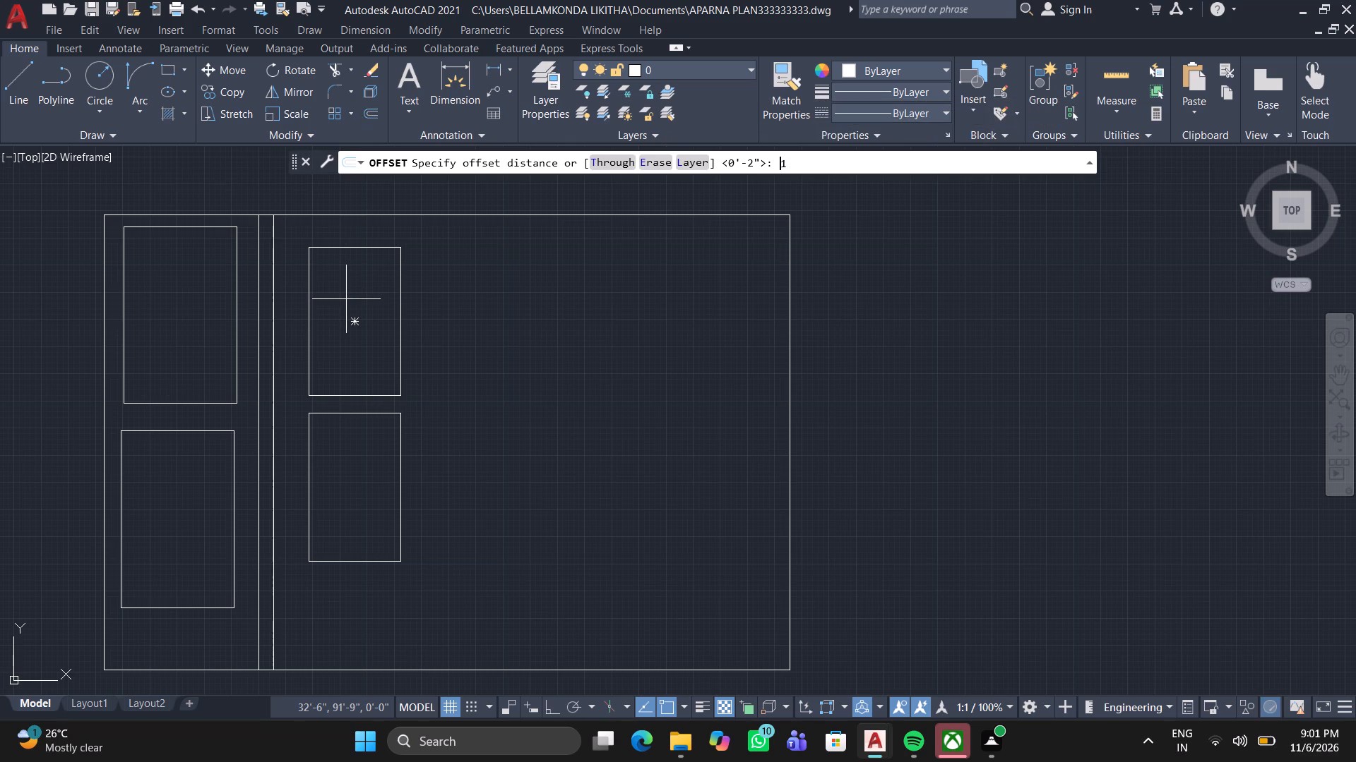
key(shift+quotedbl)
key(Return)
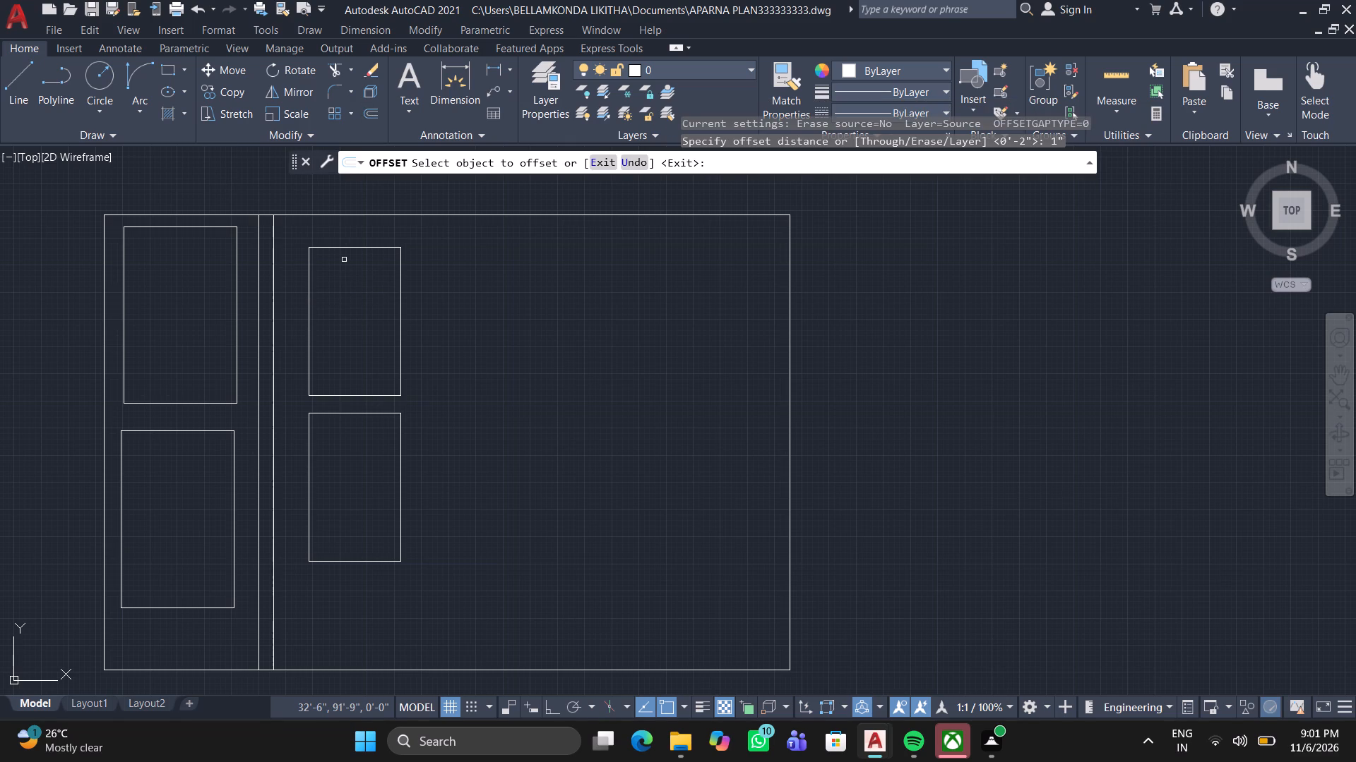
click(347, 244)
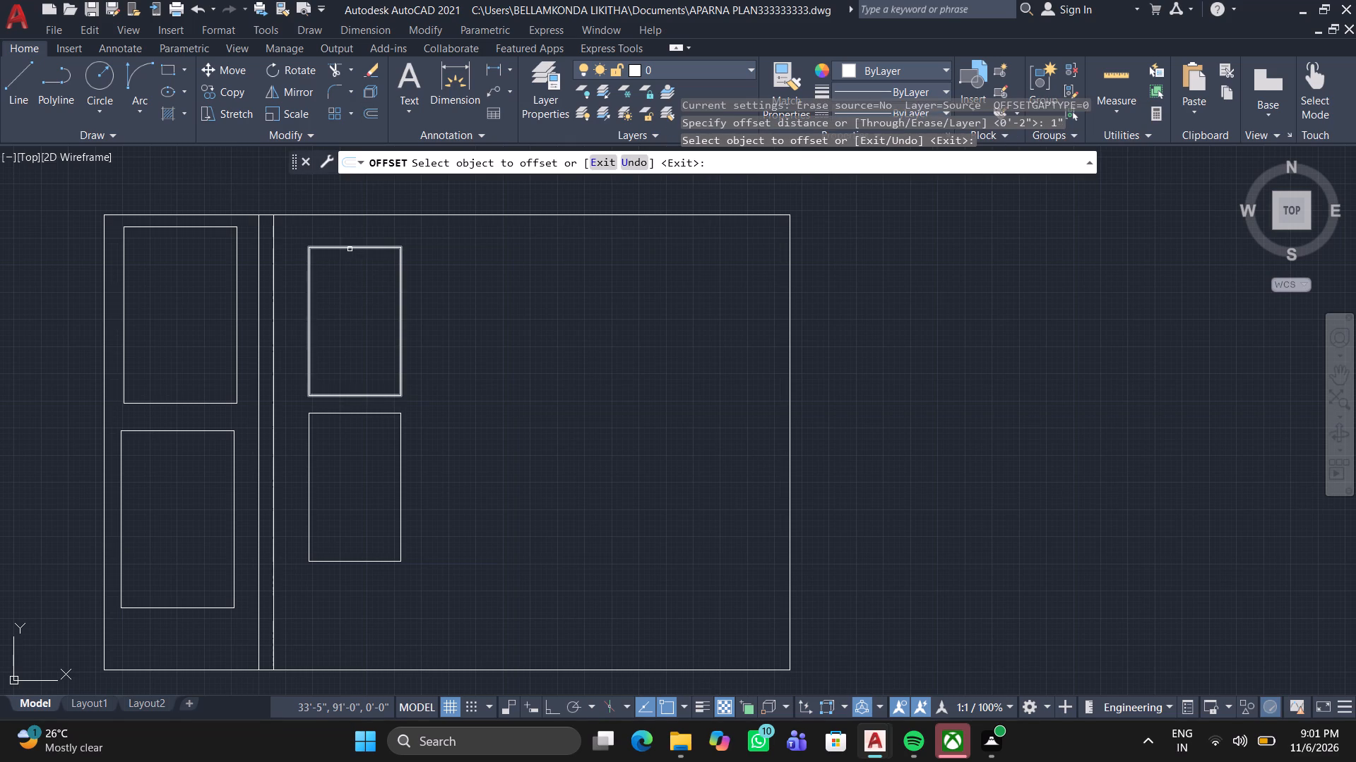
click(350, 248)
click(345, 272)
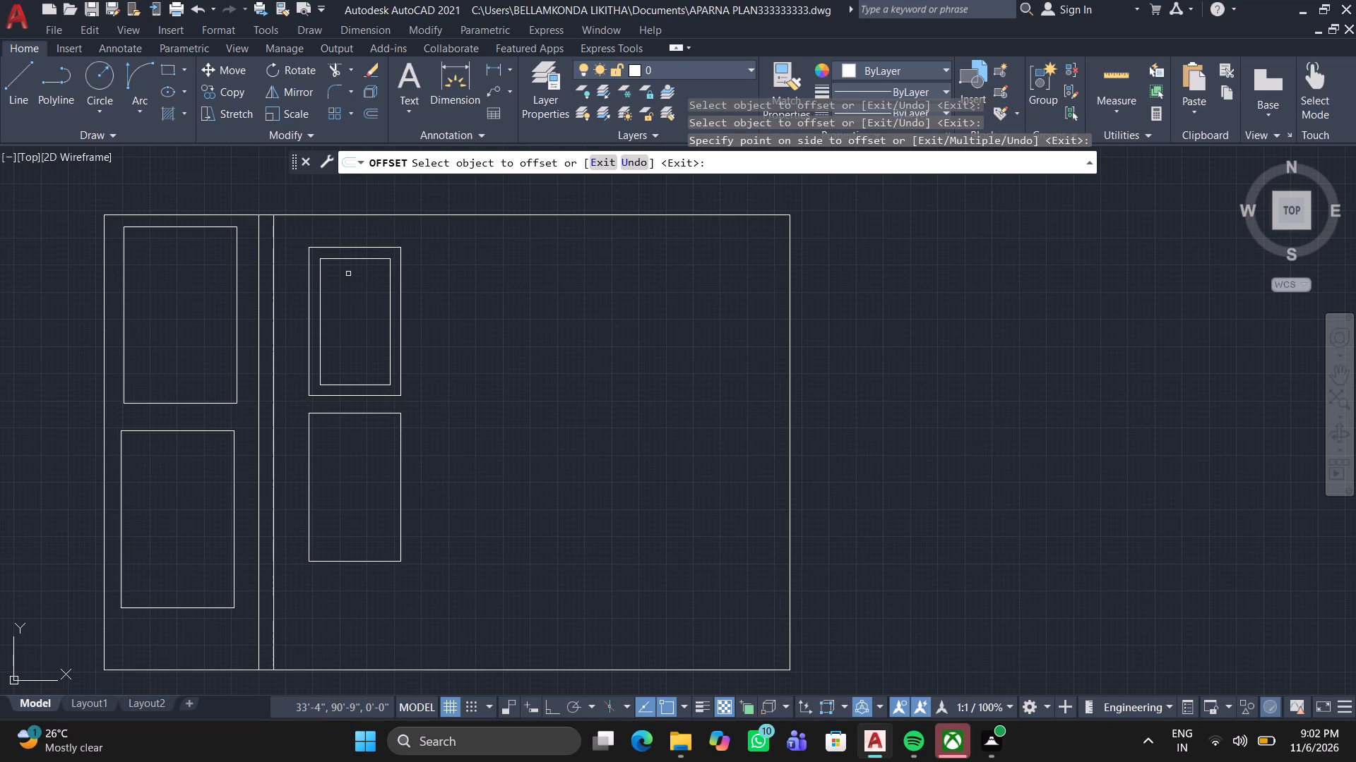
Hatch the band between the upper rectangle right of the double line and its inner offset with the SOLID pattern.
key(space)
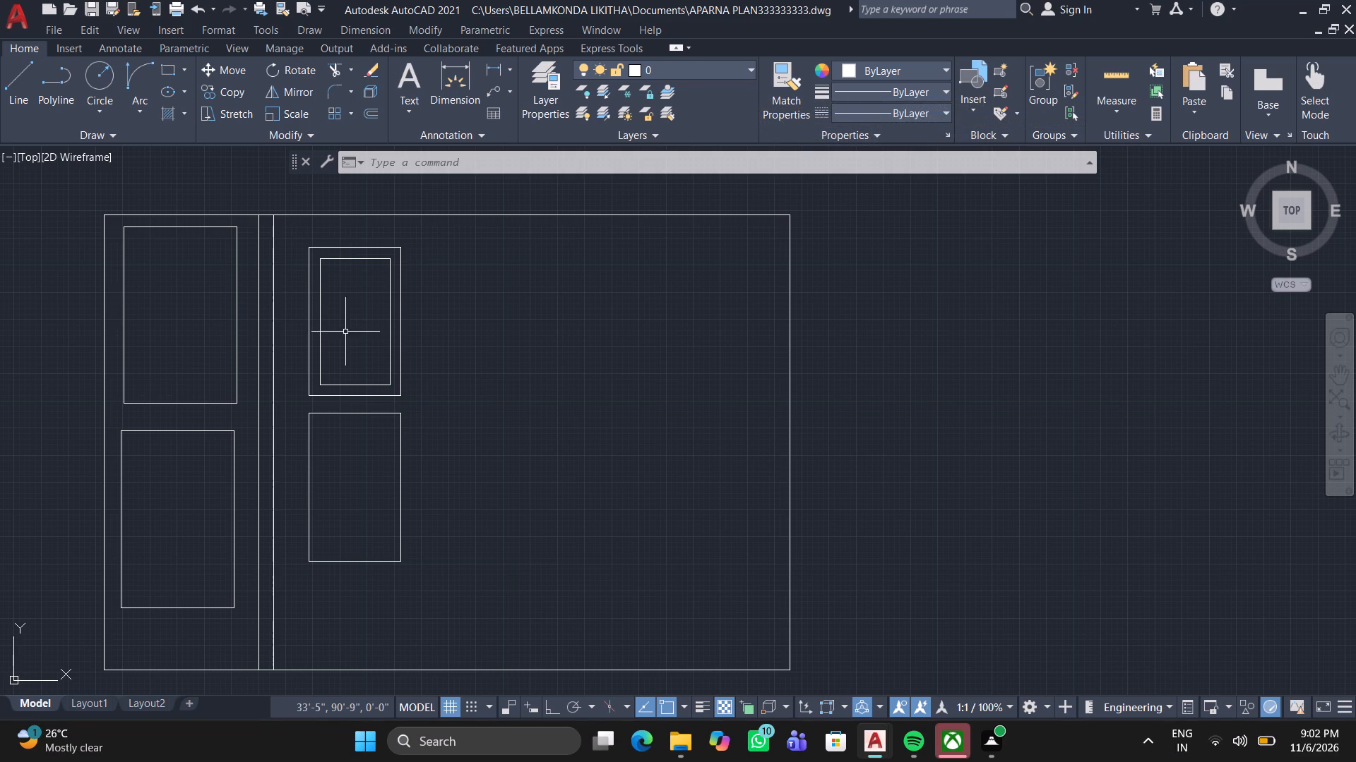
click(166, 107)
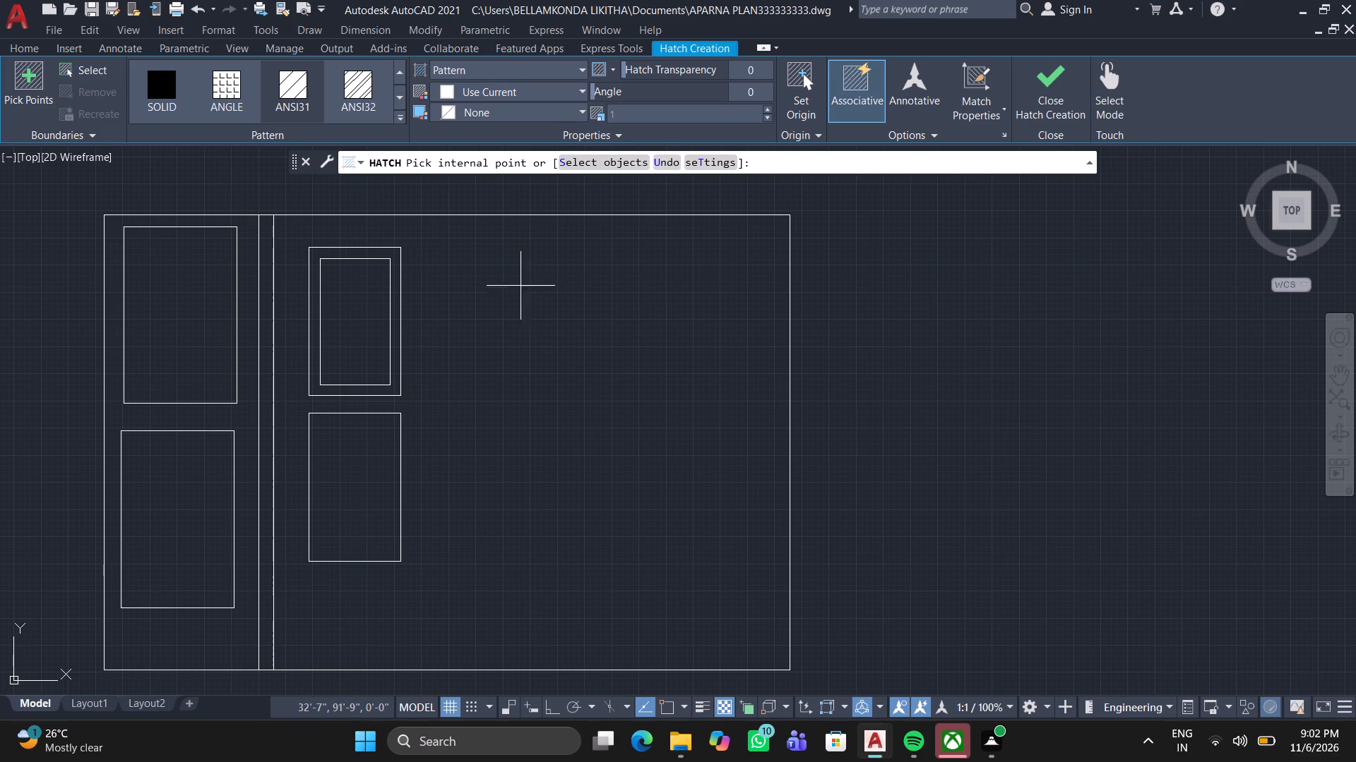
click(398, 336)
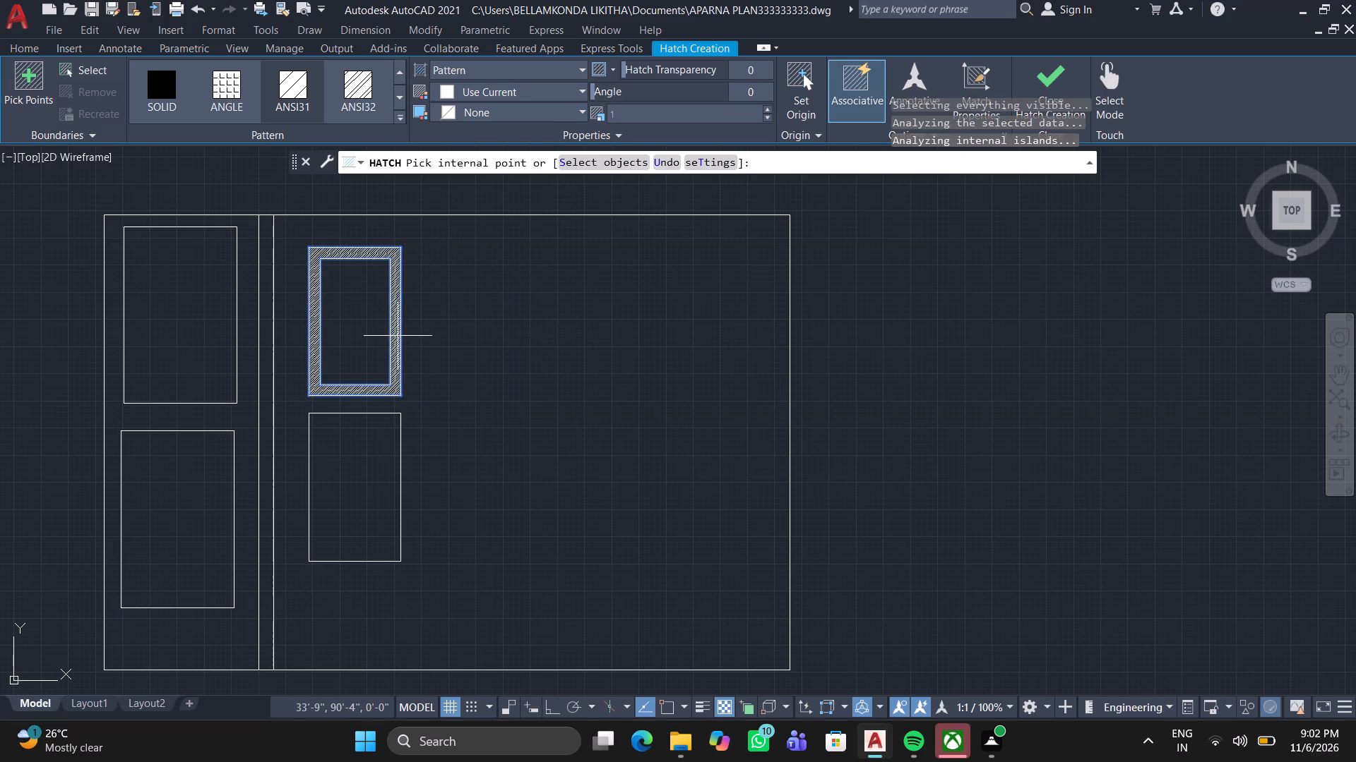
click(169, 86)
key(space)
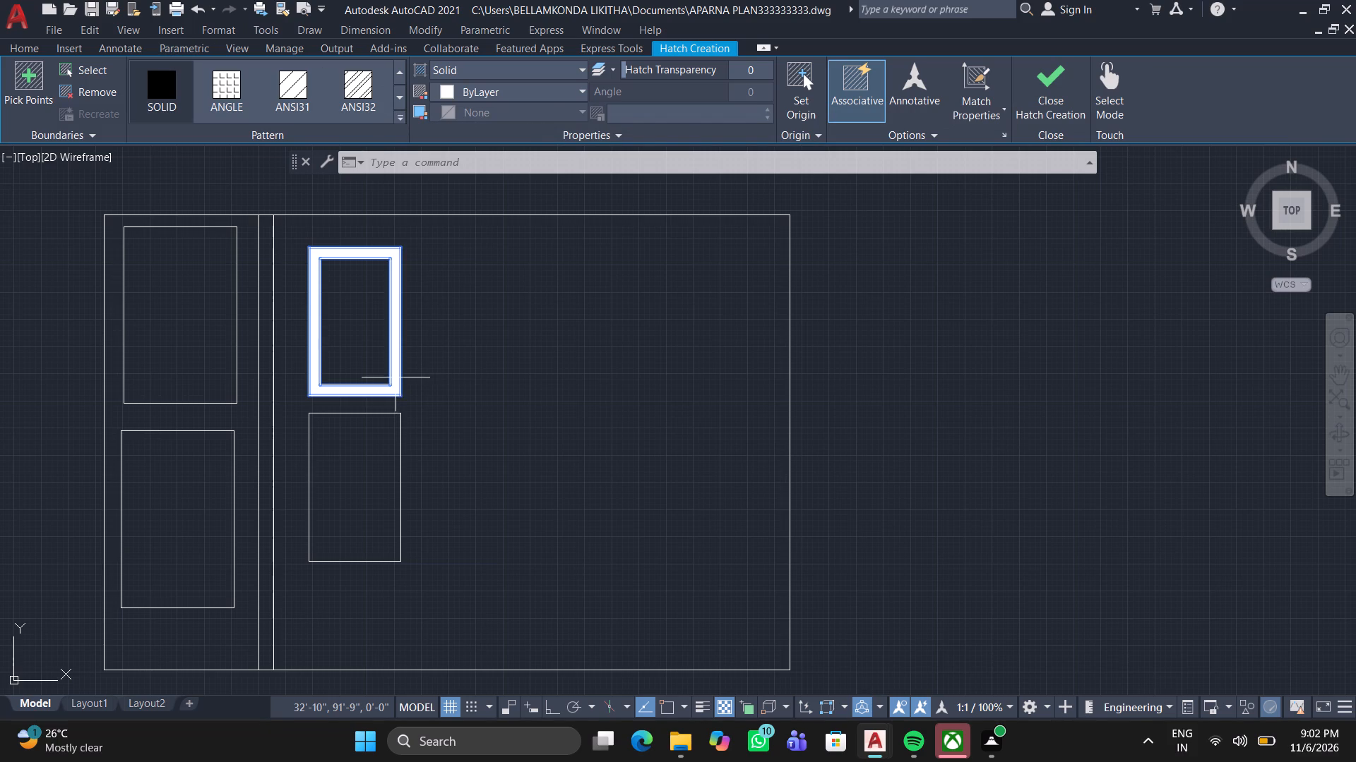
key(space)
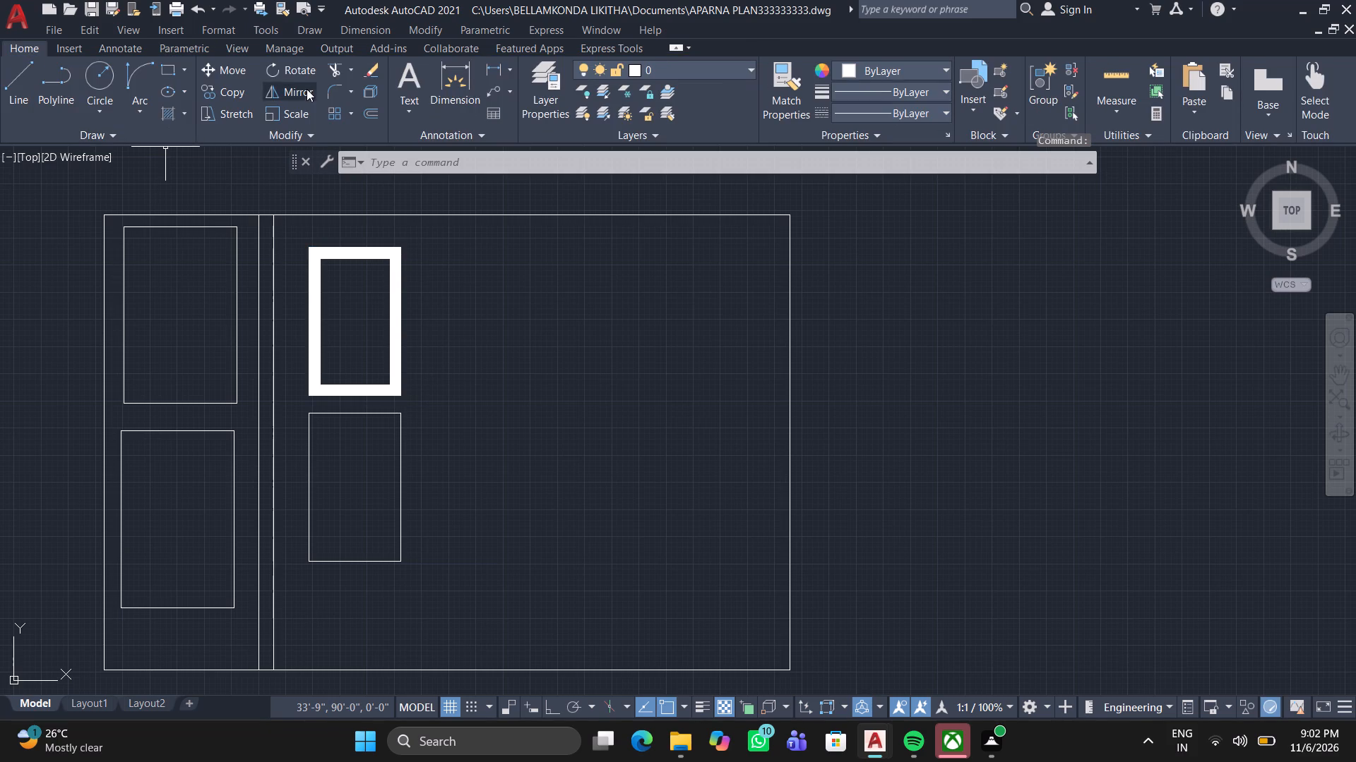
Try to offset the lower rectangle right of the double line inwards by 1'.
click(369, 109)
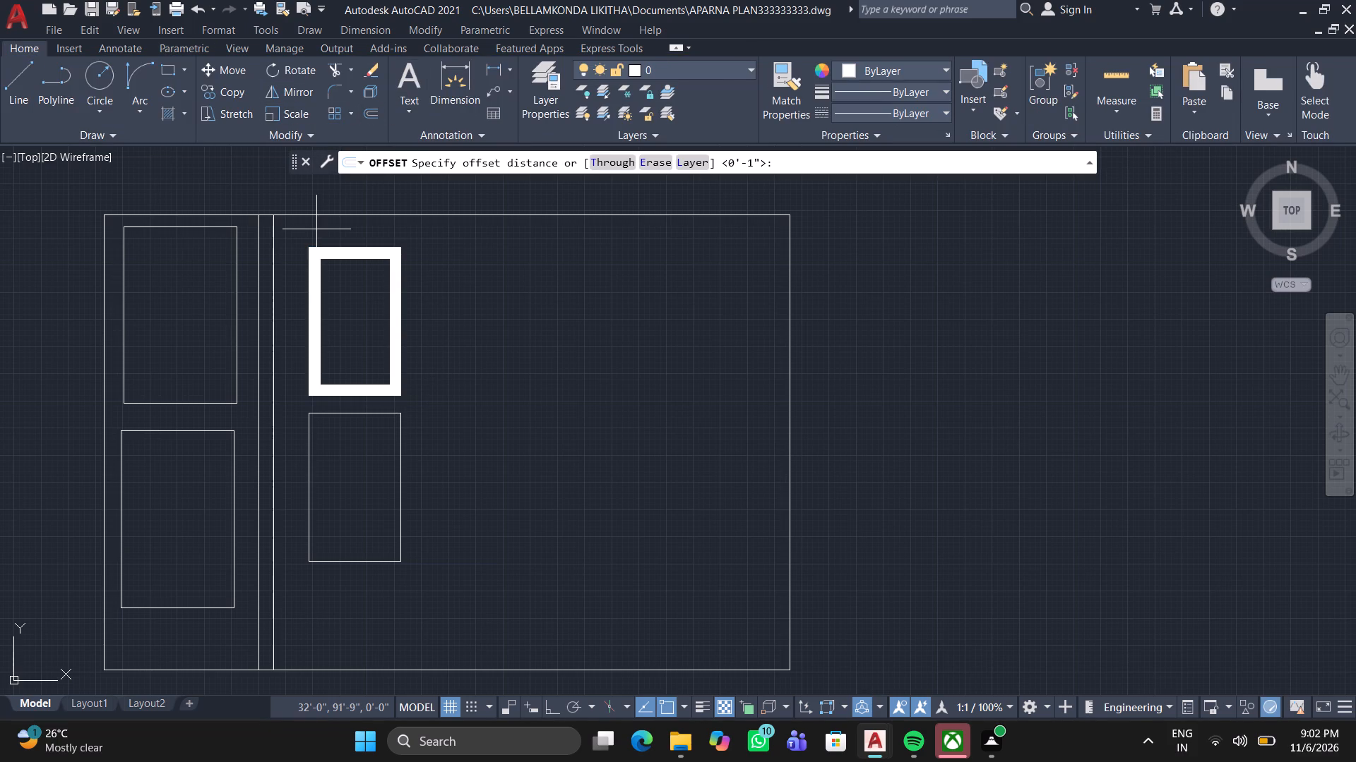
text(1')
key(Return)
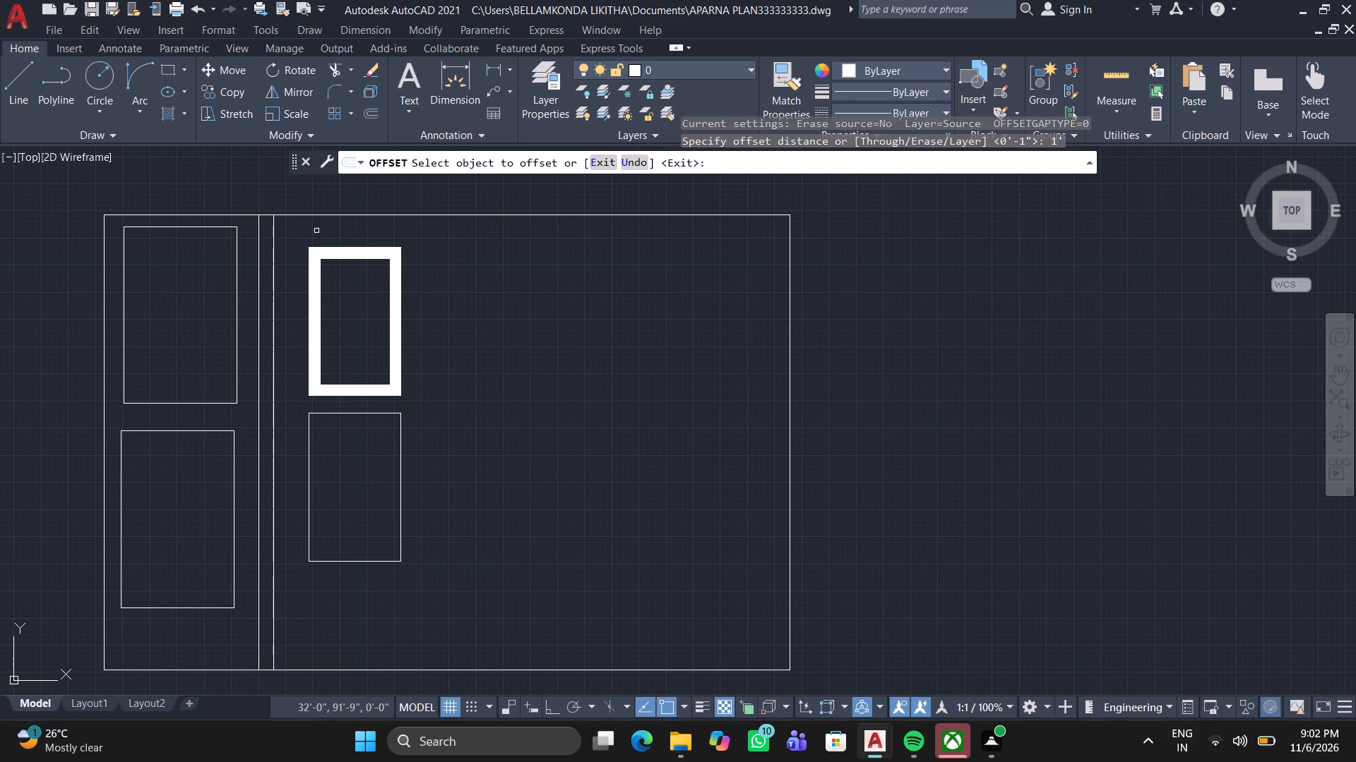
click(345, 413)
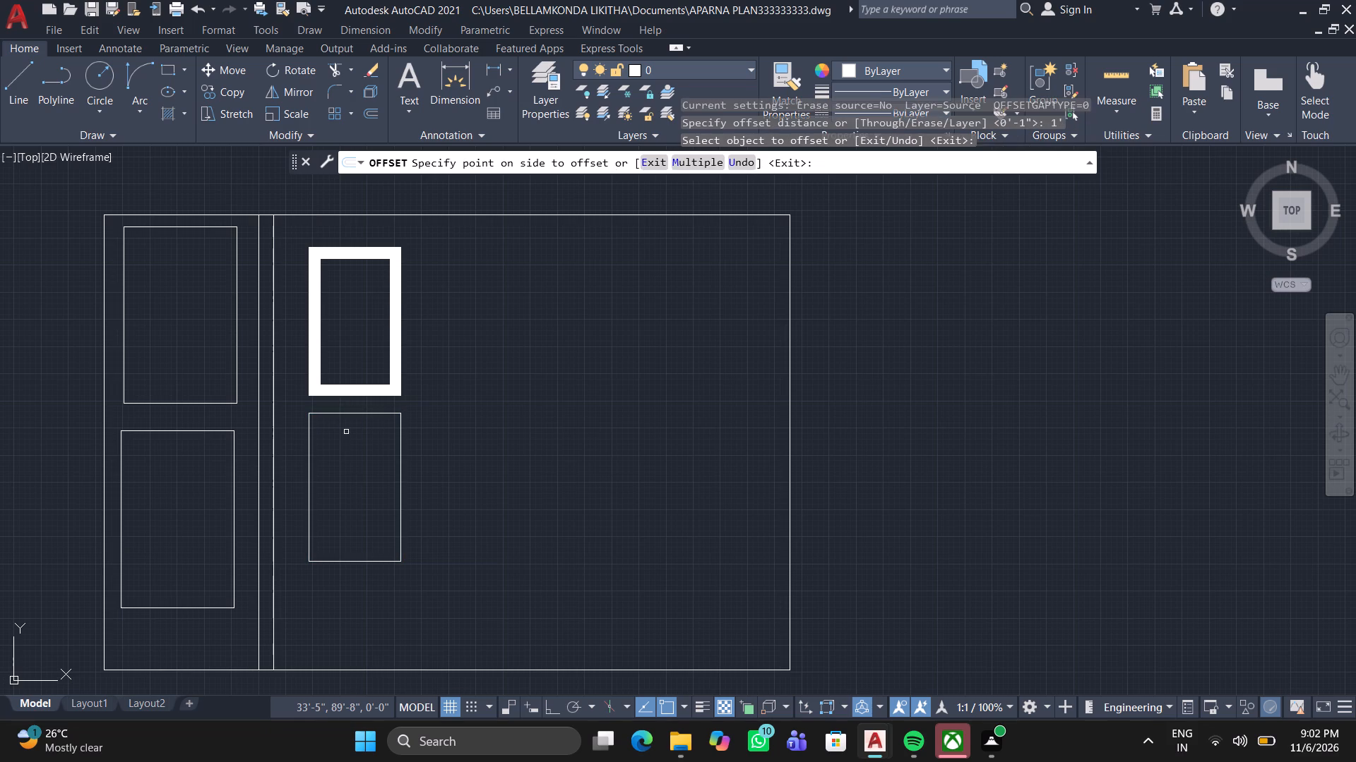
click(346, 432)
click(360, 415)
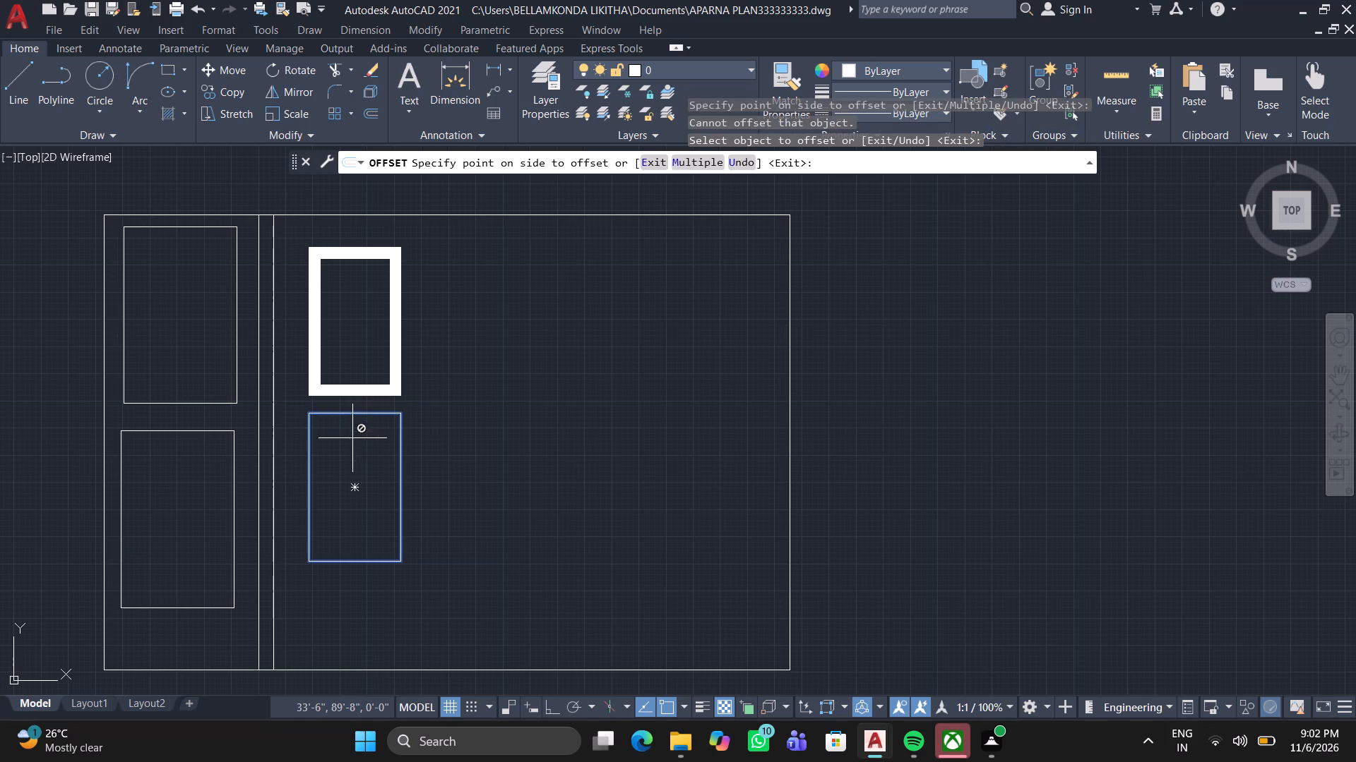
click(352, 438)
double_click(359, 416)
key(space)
Offset the lower rectangle right of the double line inwards by 1".
key(space)
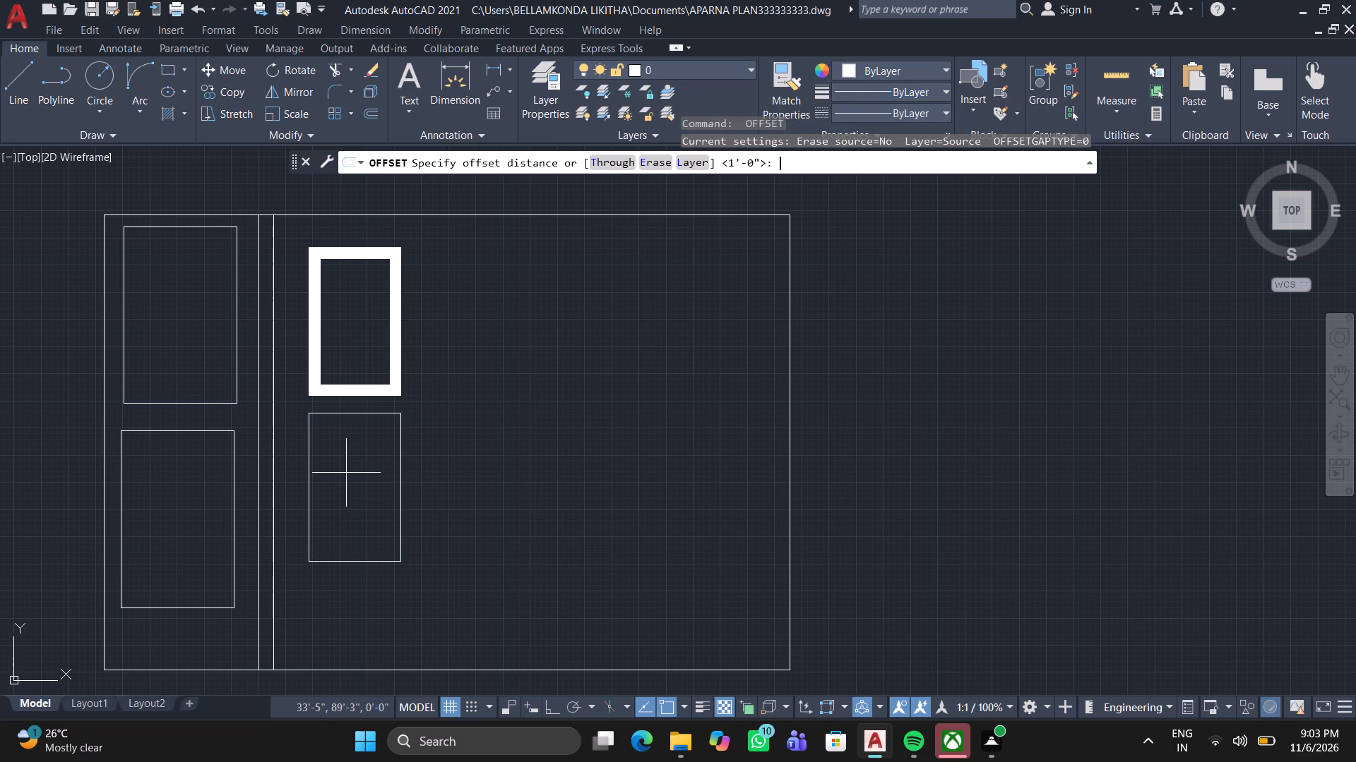
text(1")
key(Return)
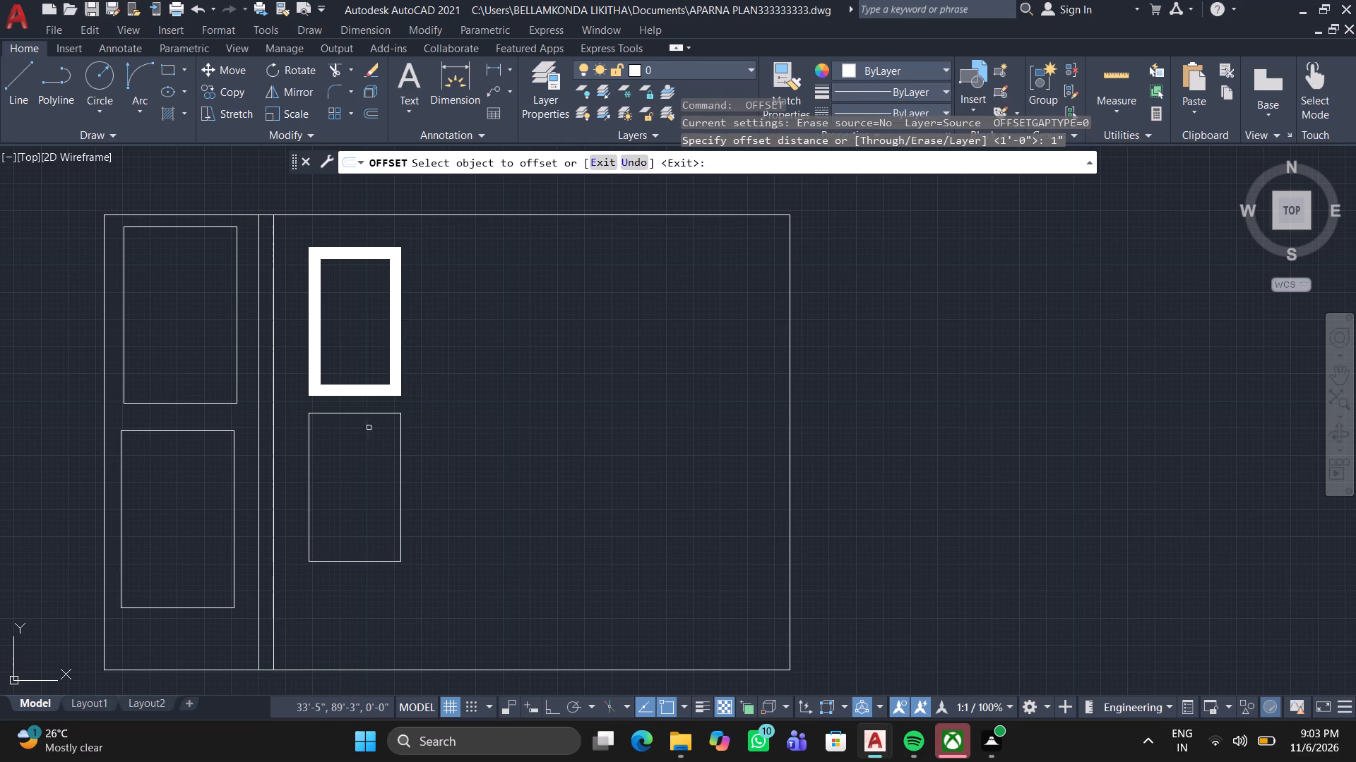
click(369, 416)
click(373, 415)
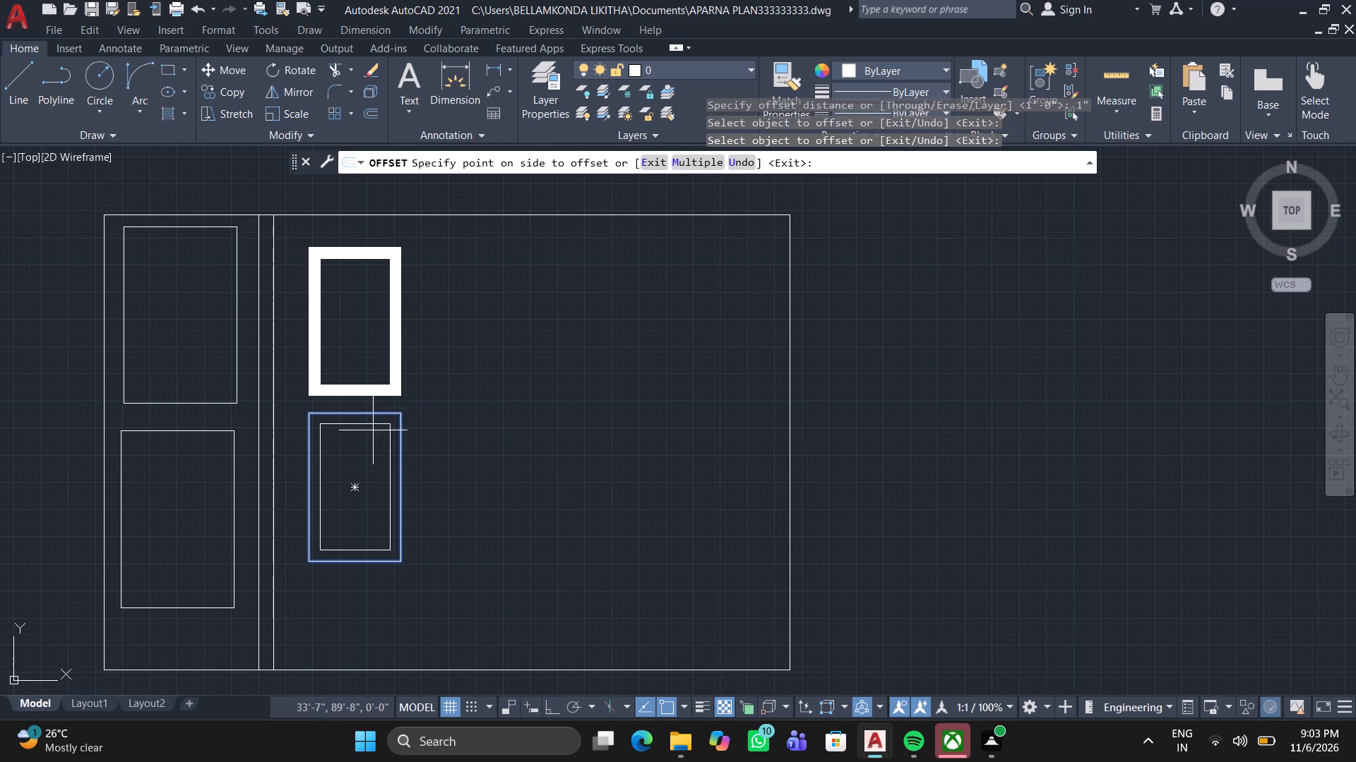
click(371, 433)
key(space)
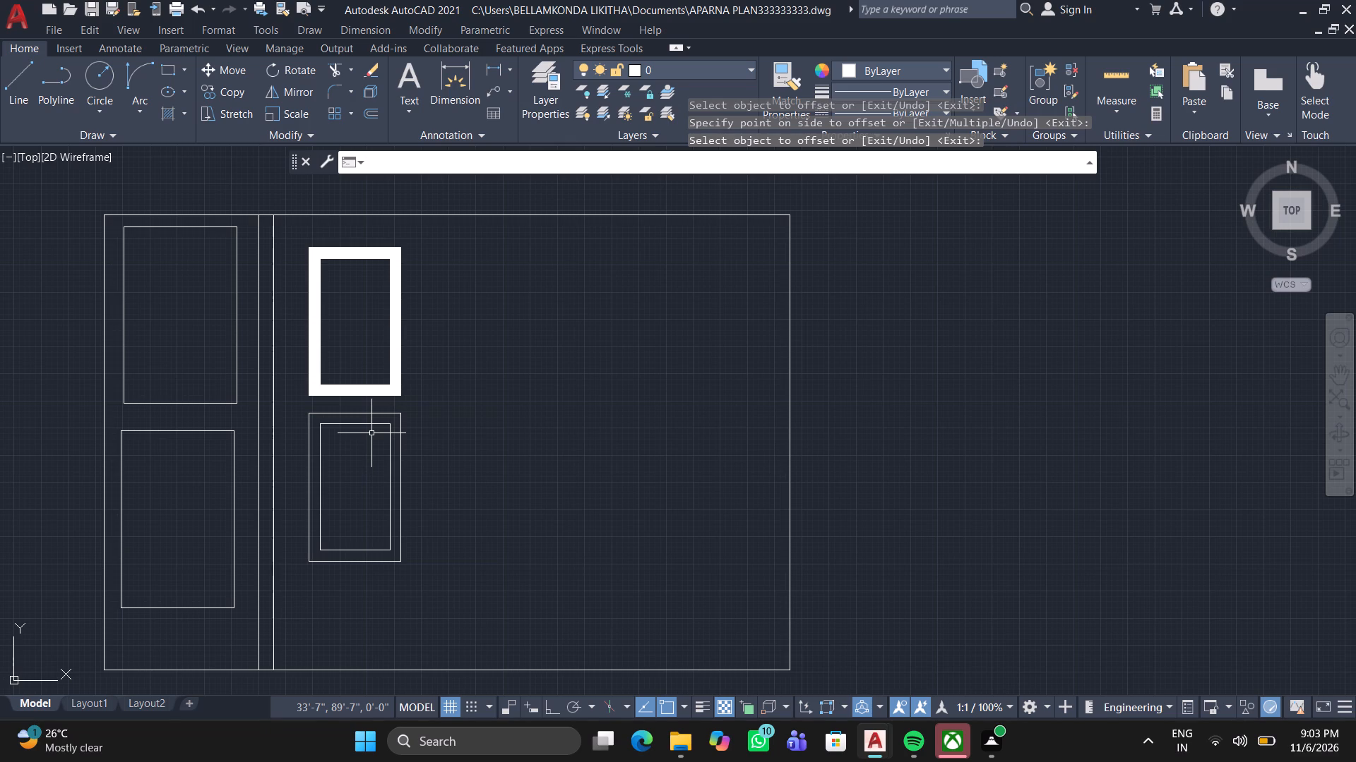
Hatch the band between the lower rectangle and its inner offset with the SOLID pattern.
click(167, 108)
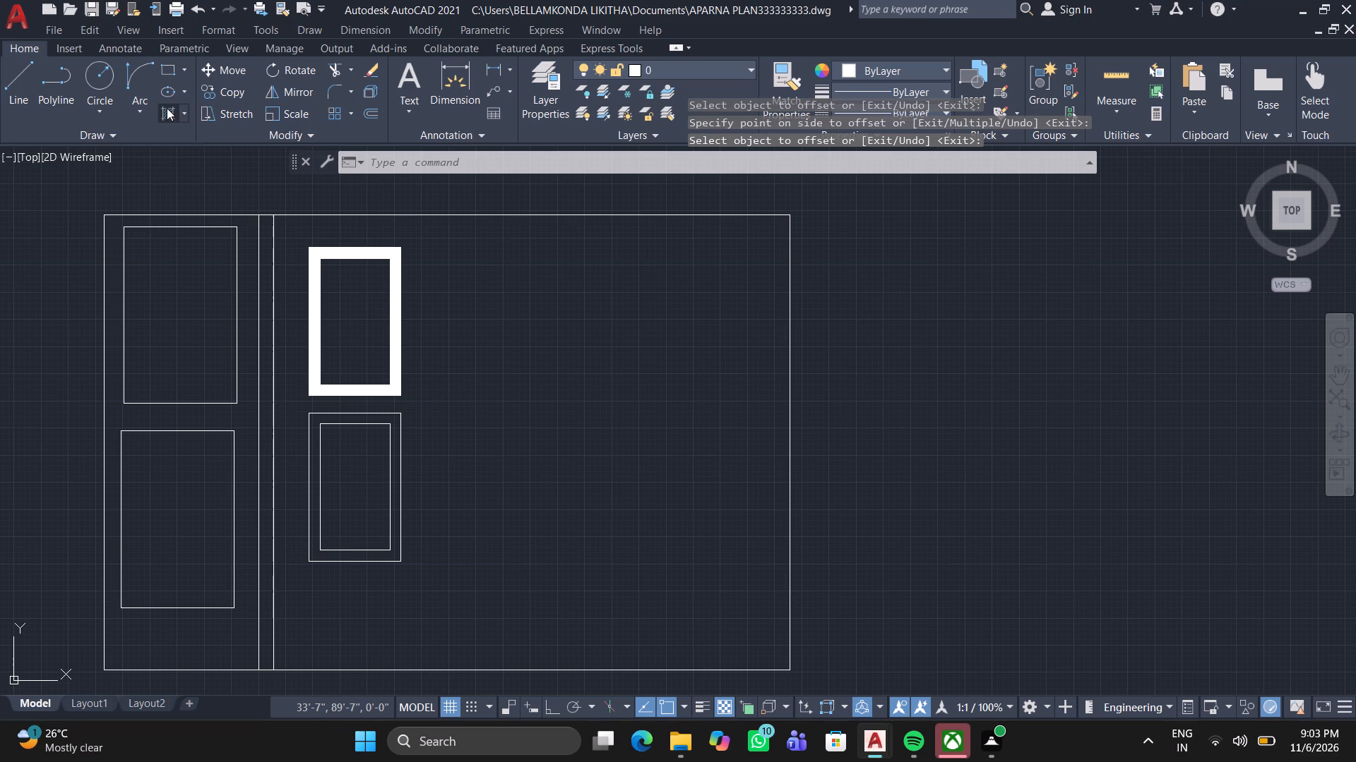
click(335, 418)
key(Return)
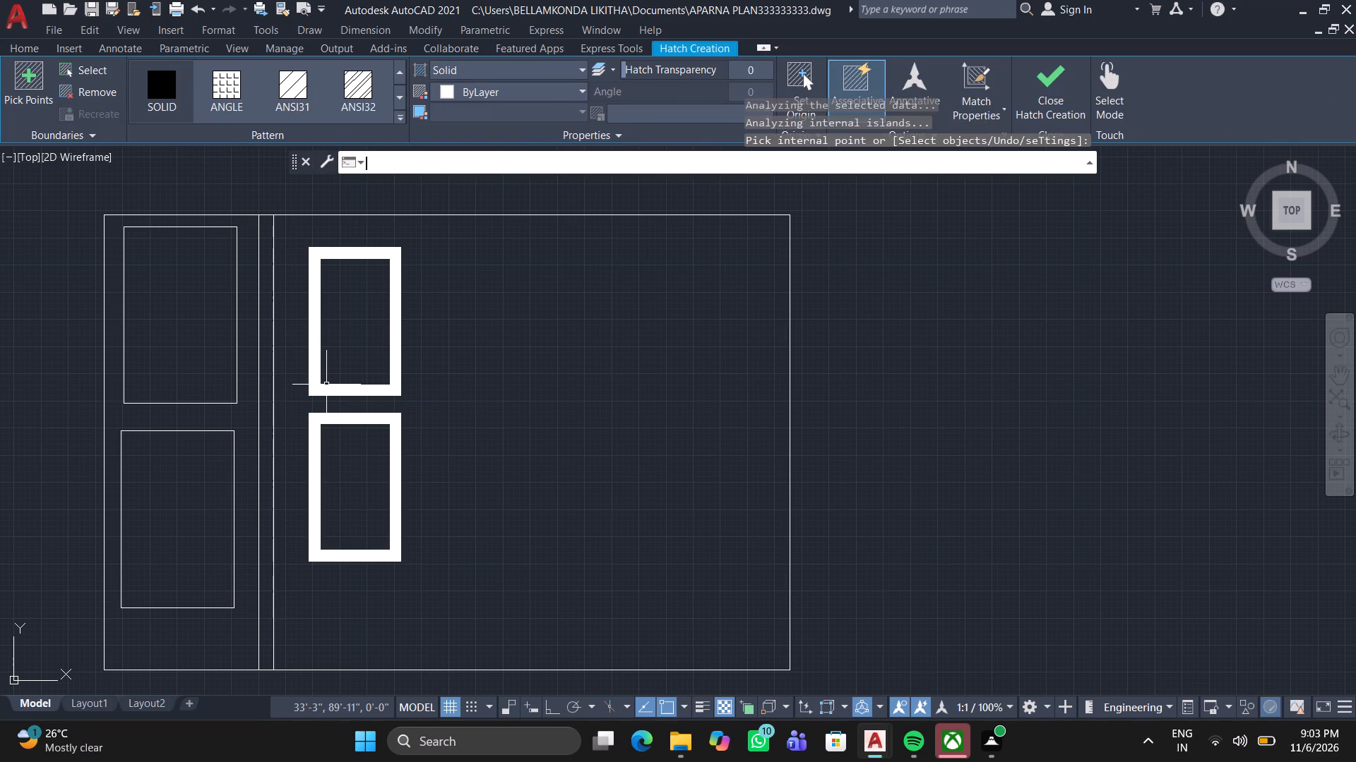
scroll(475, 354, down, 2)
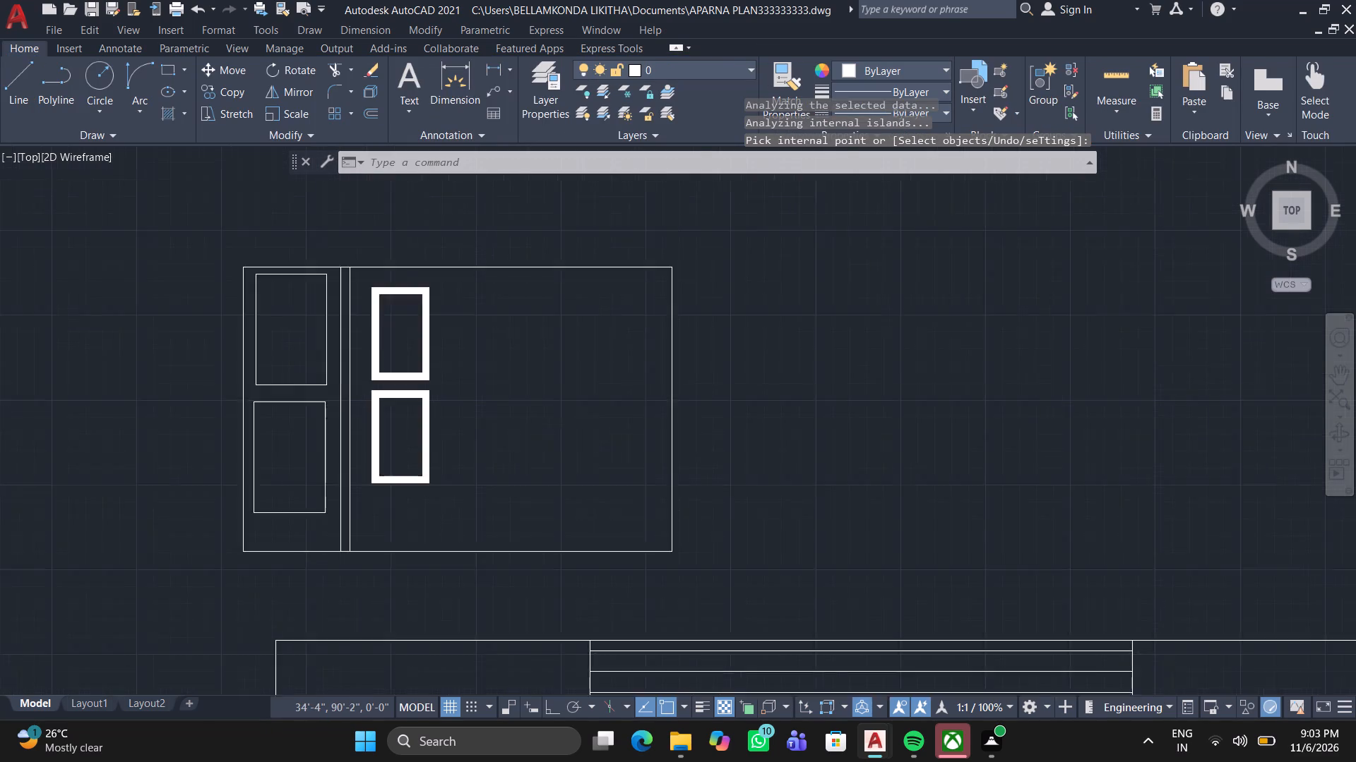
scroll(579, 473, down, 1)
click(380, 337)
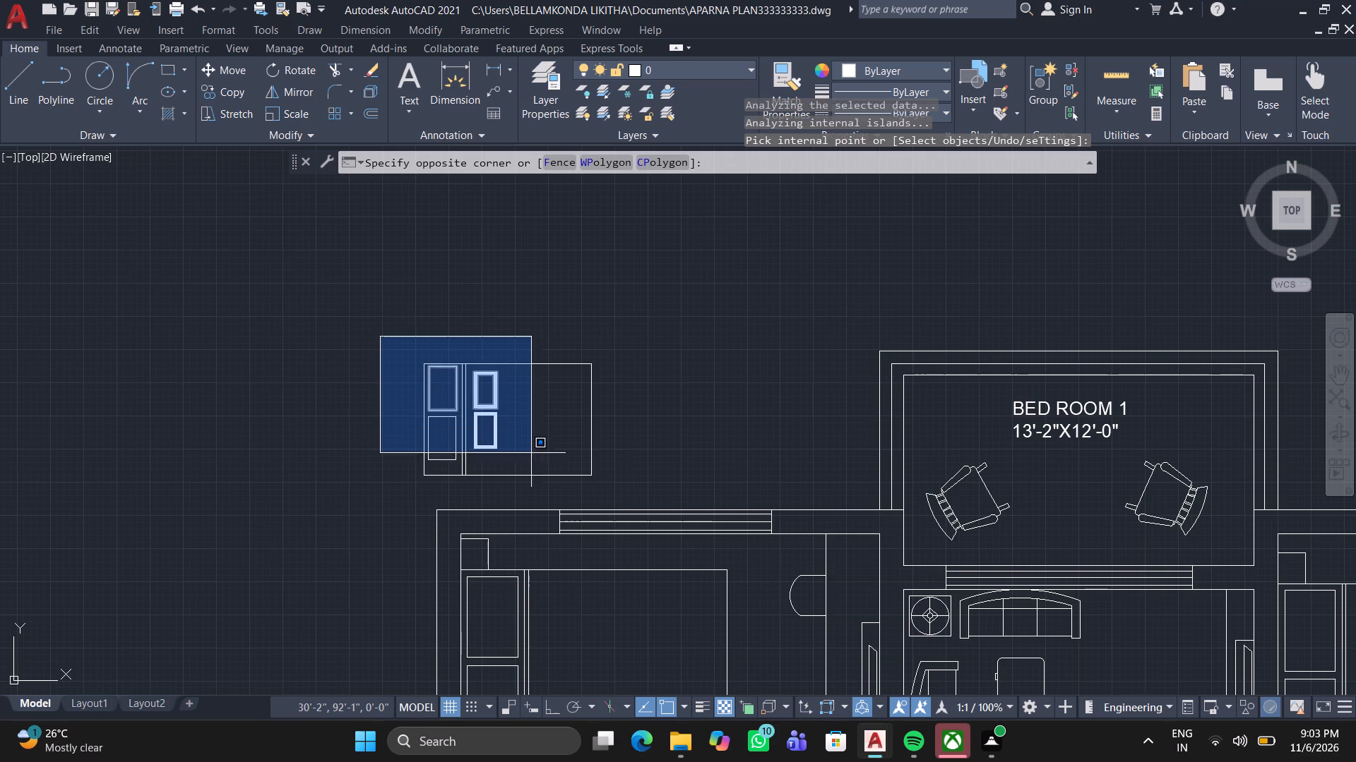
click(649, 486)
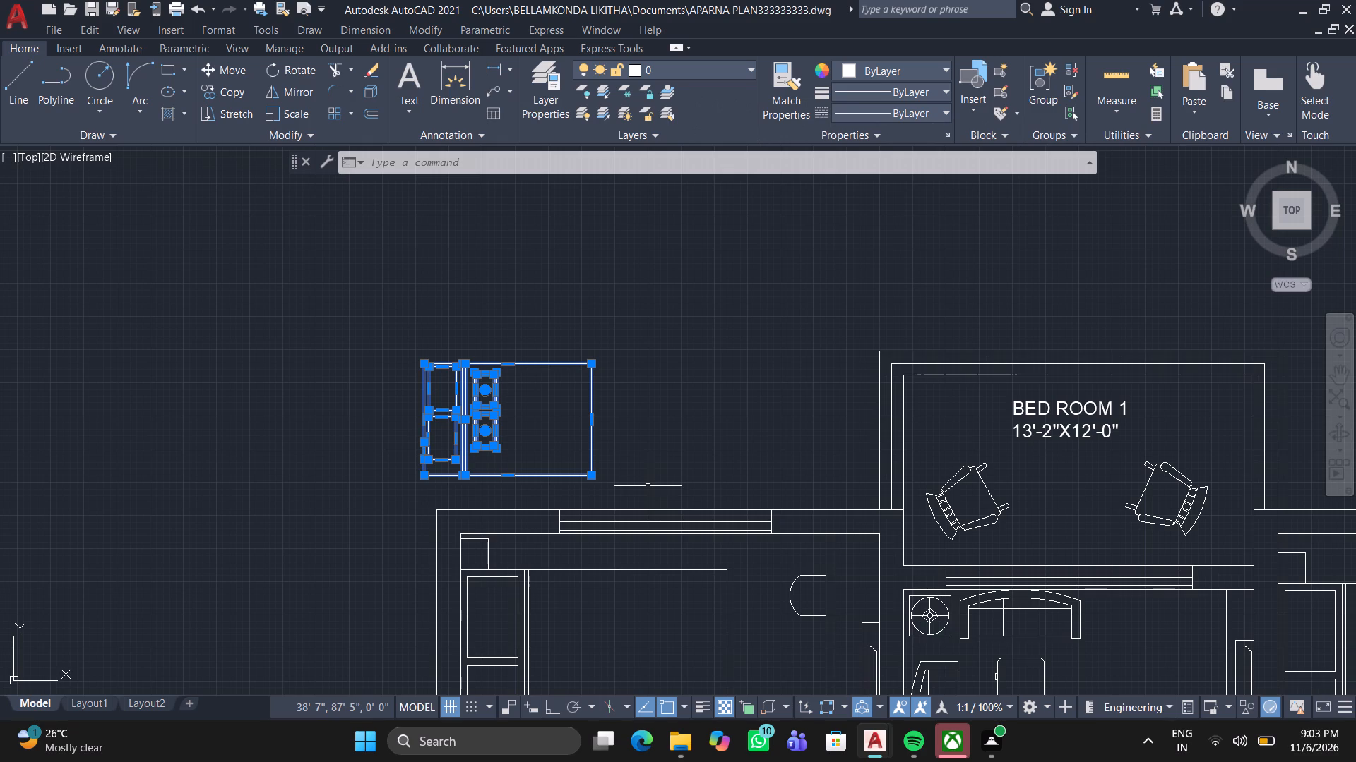
Insert the Dining Set - 36 x 72 in. block from the DesignCenter's Home - Space Planner drawing into the empty space beside the floor plan.
middle_drag(824, 565, 509, 225)
middle_drag(741, 567, 782, 245)
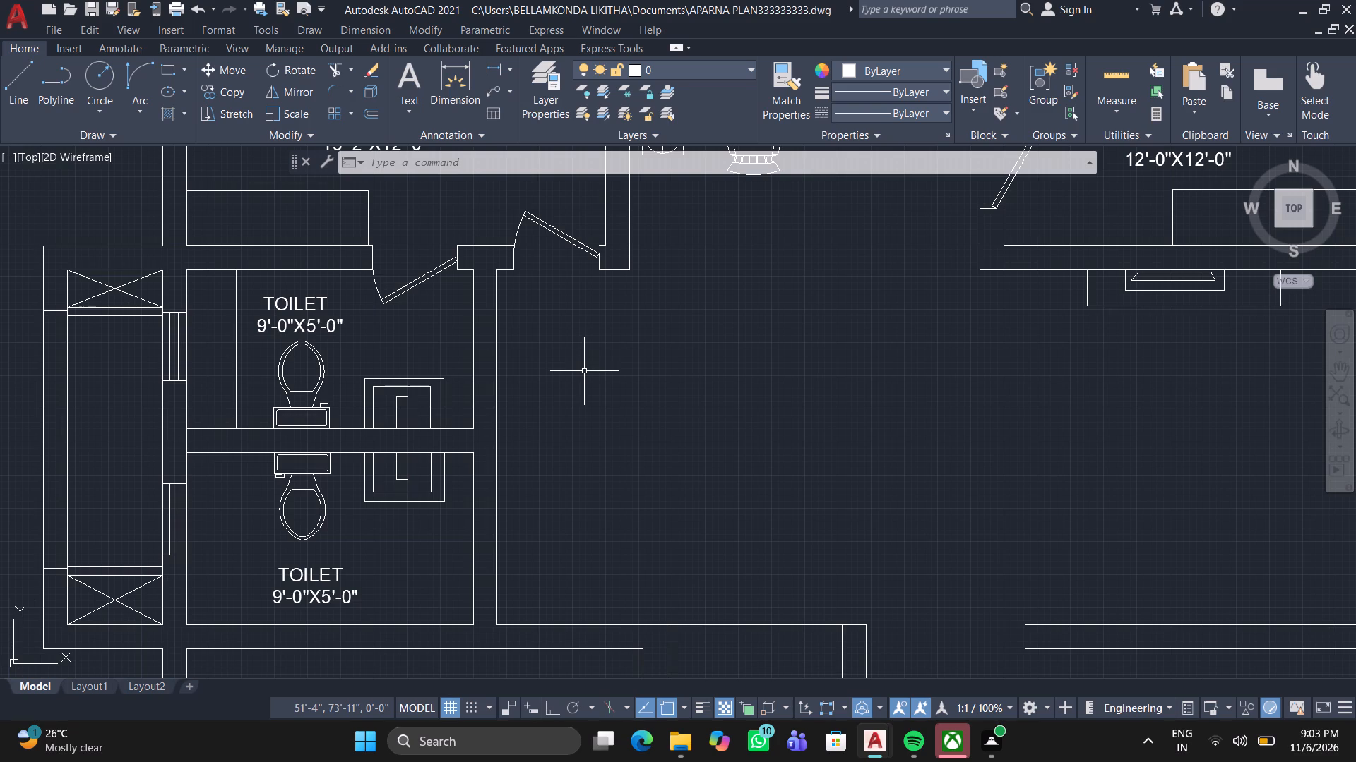
scroll(634, 419, down, 1)
middle_drag(633, 437, 442, 419)
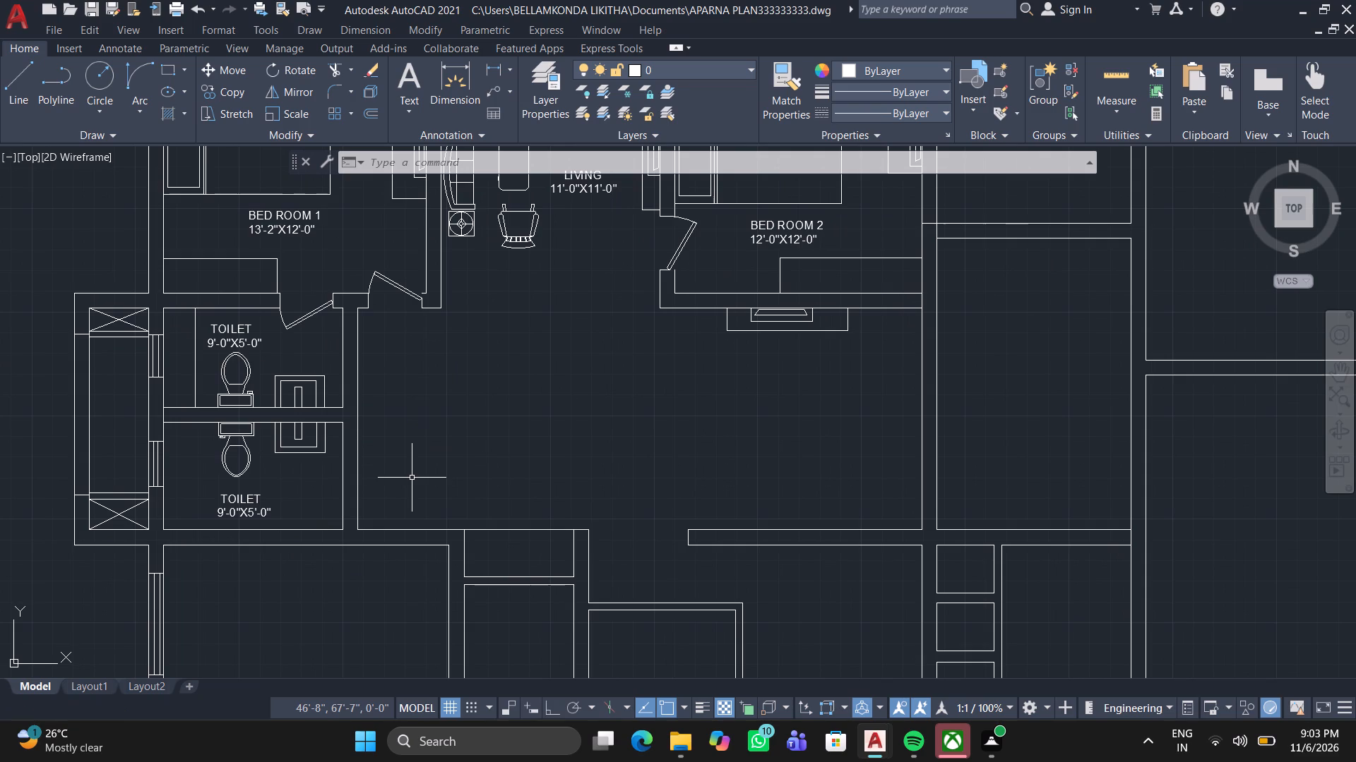
scroll(511, 294, down, 1)
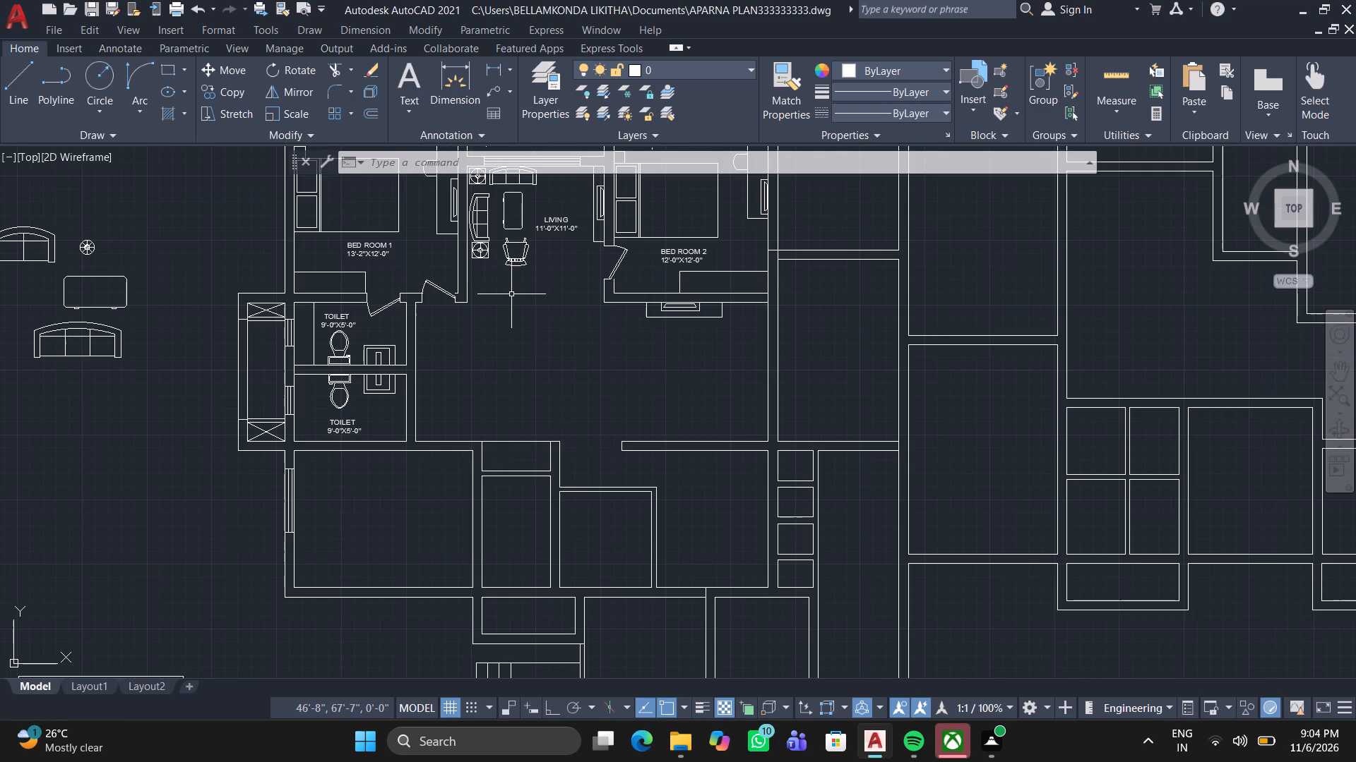
middle_drag(330, 352, 497, 361)
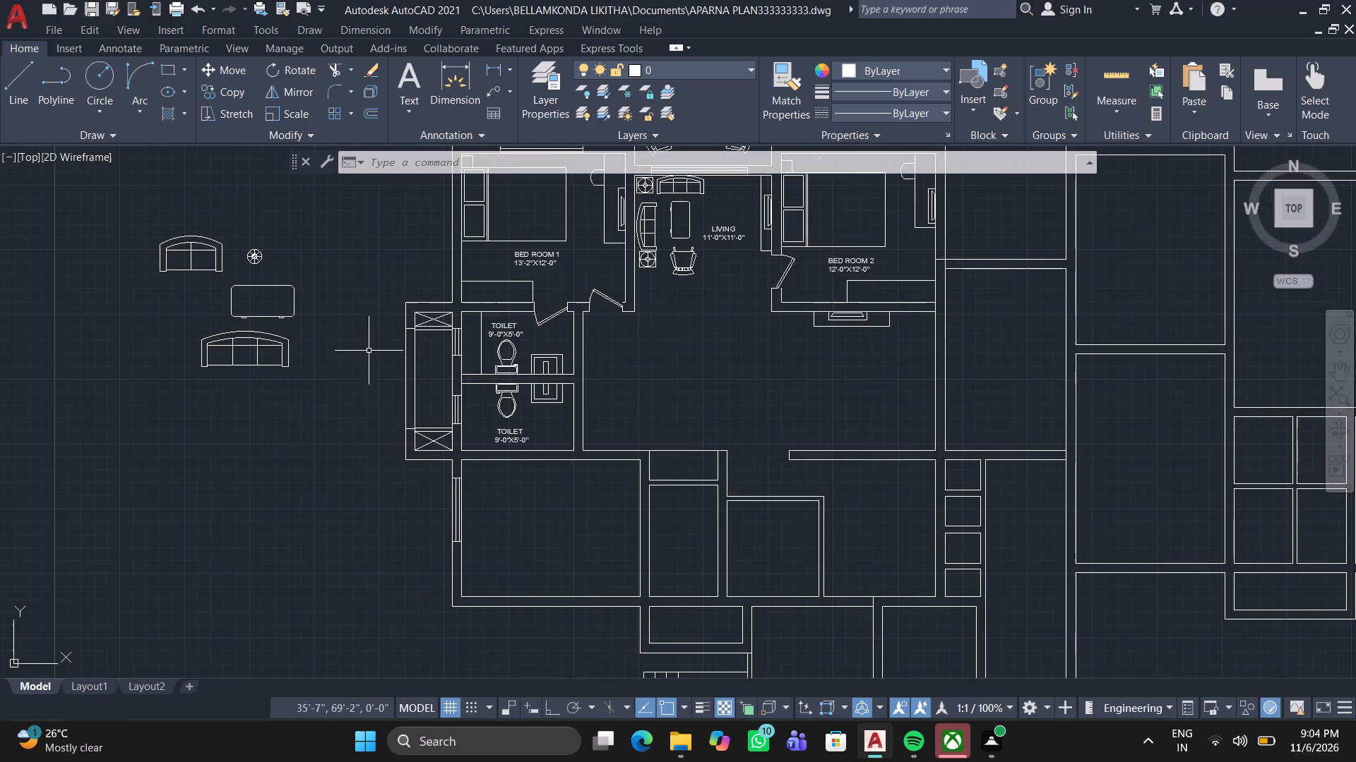
scroll(307, 353, down, 1)
middle_drag(386, 341, 335, 351)
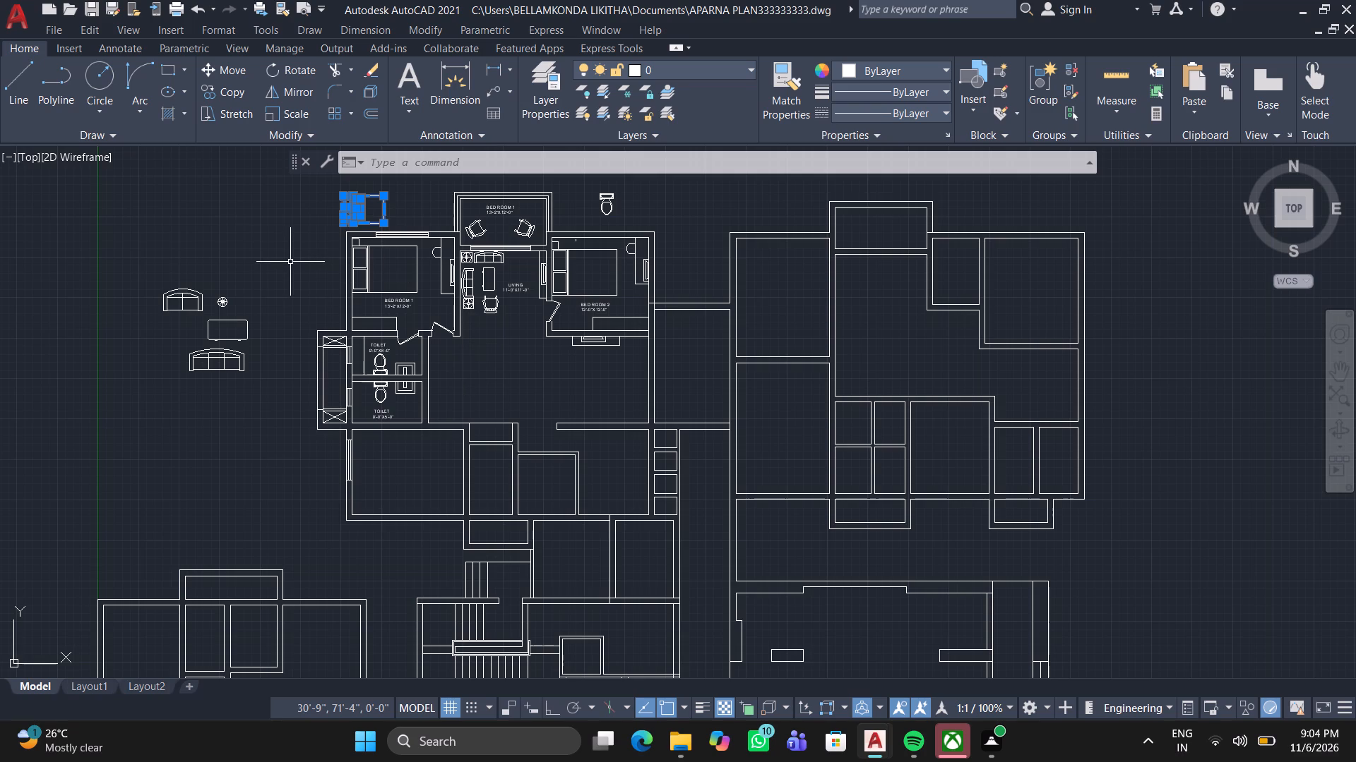
key(d)
key(c)
key(Return)
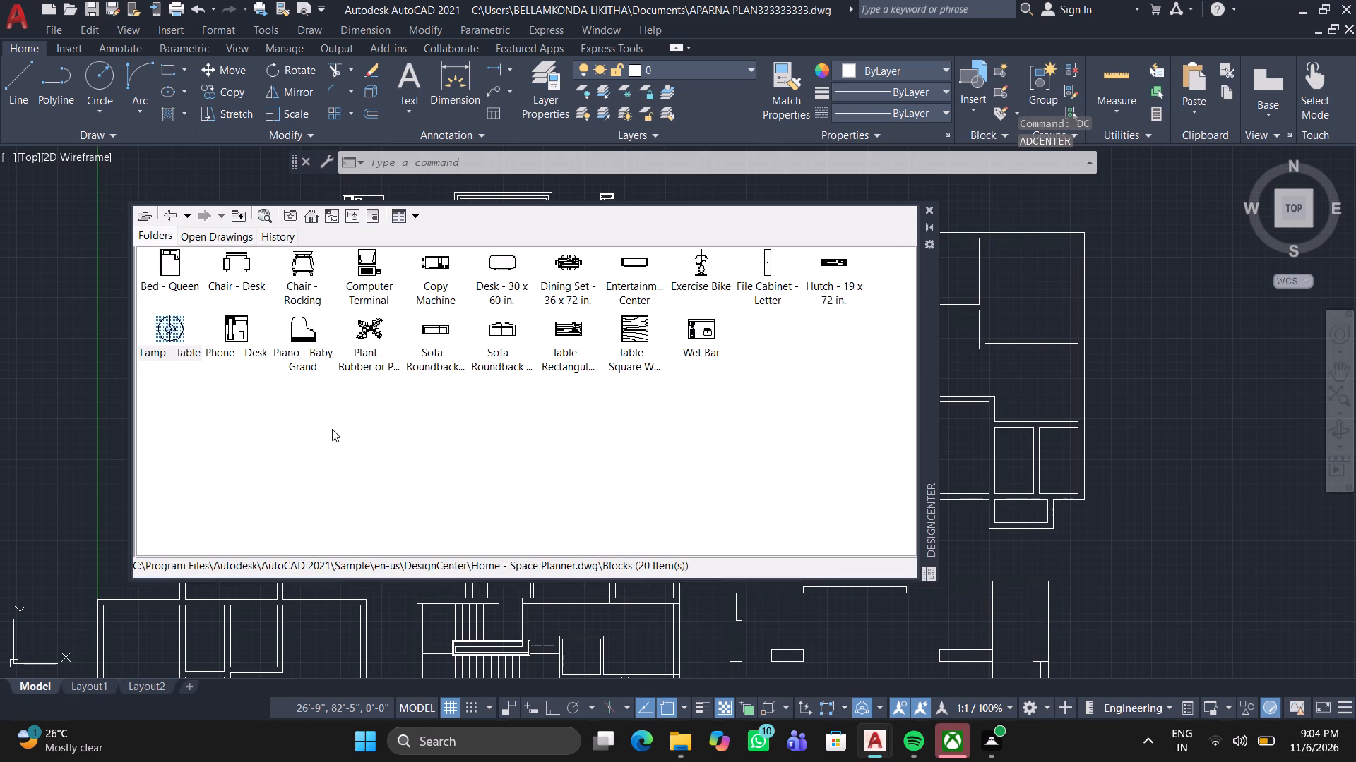
drag(569, 260, 536, 255)
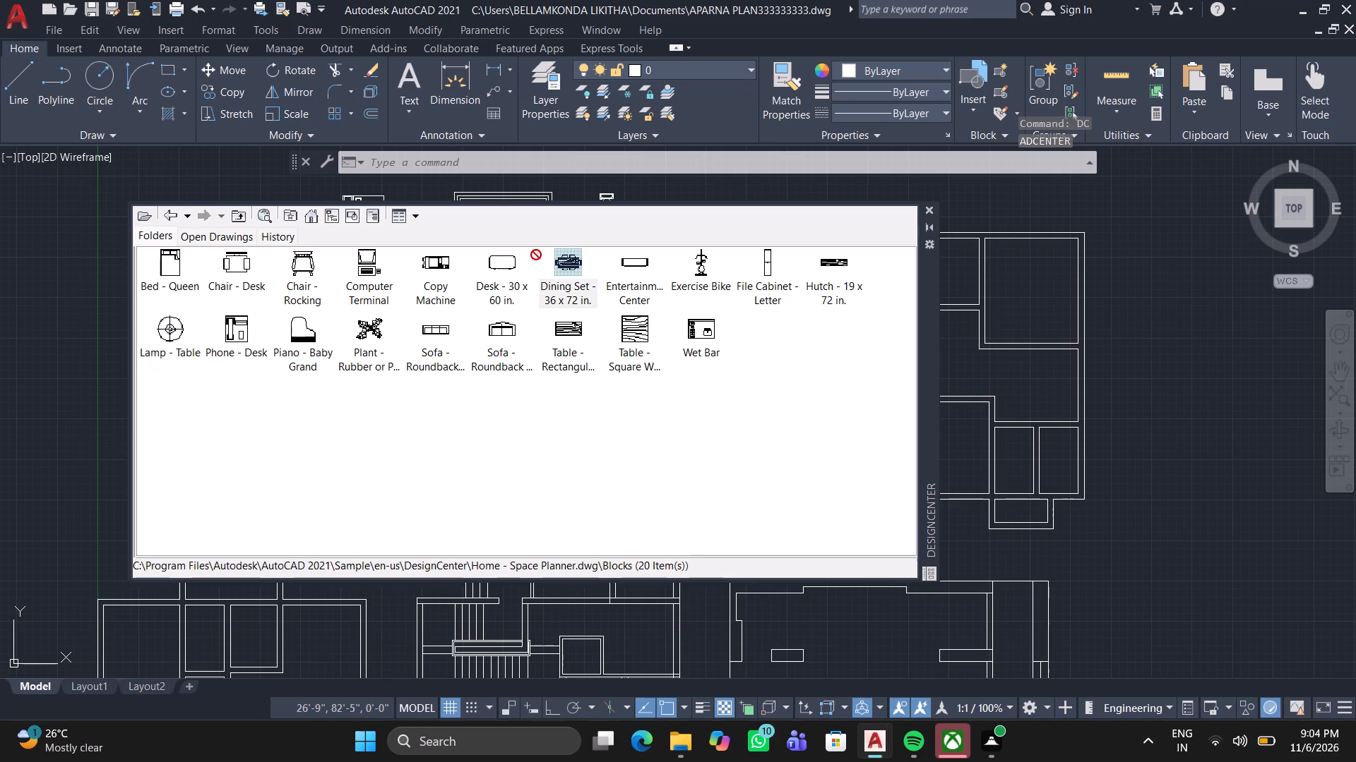
drag(536, 255, 77, 414)
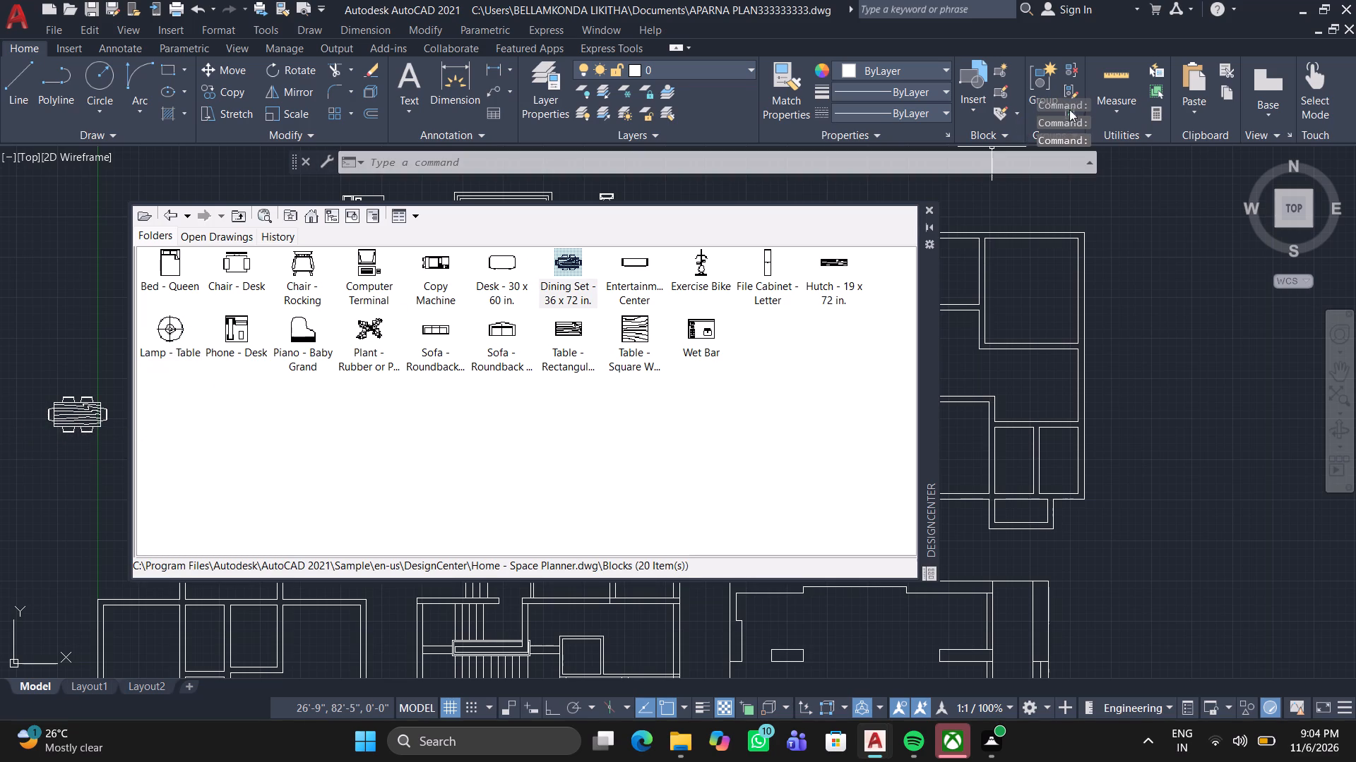
click(932, 205)
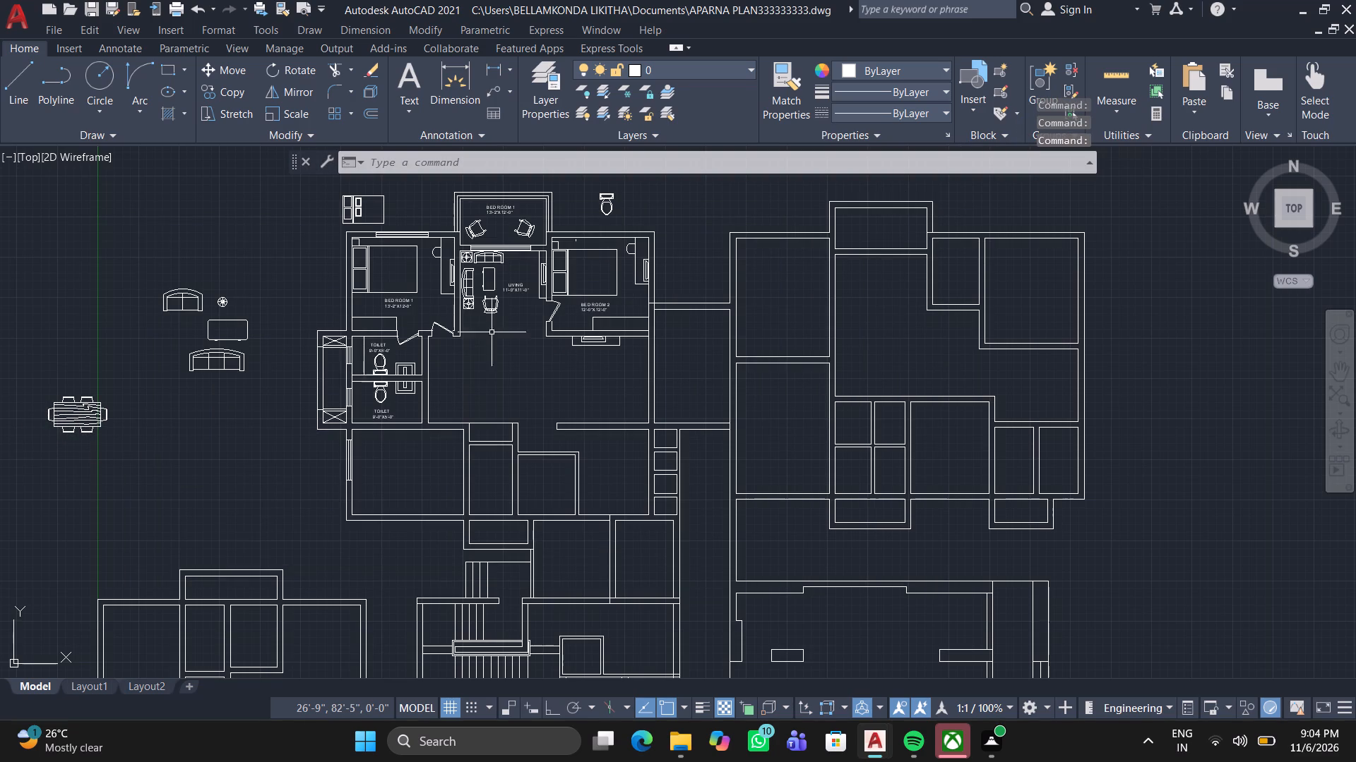
Copy the dining set into the open room below LIVING, between the toilets and the television unit.
click(70, 411)
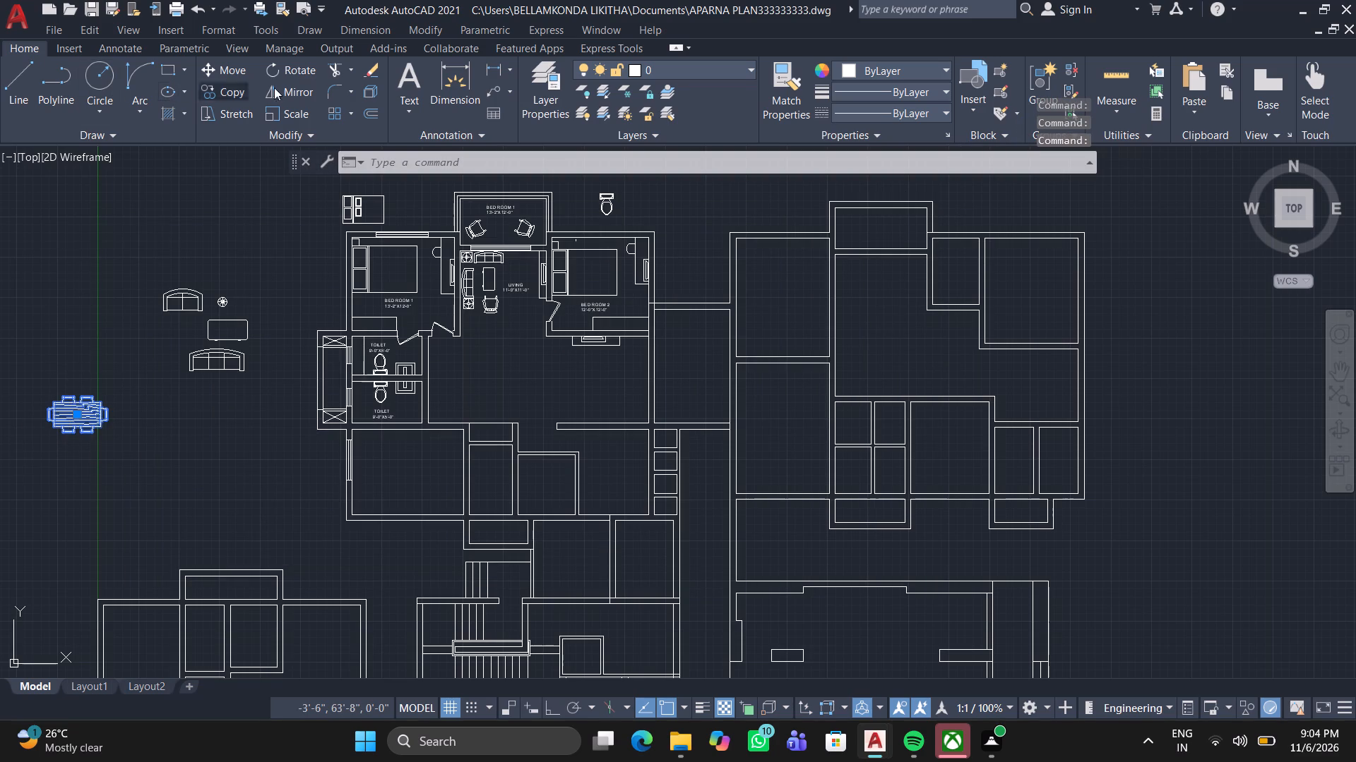
click(228, 90)
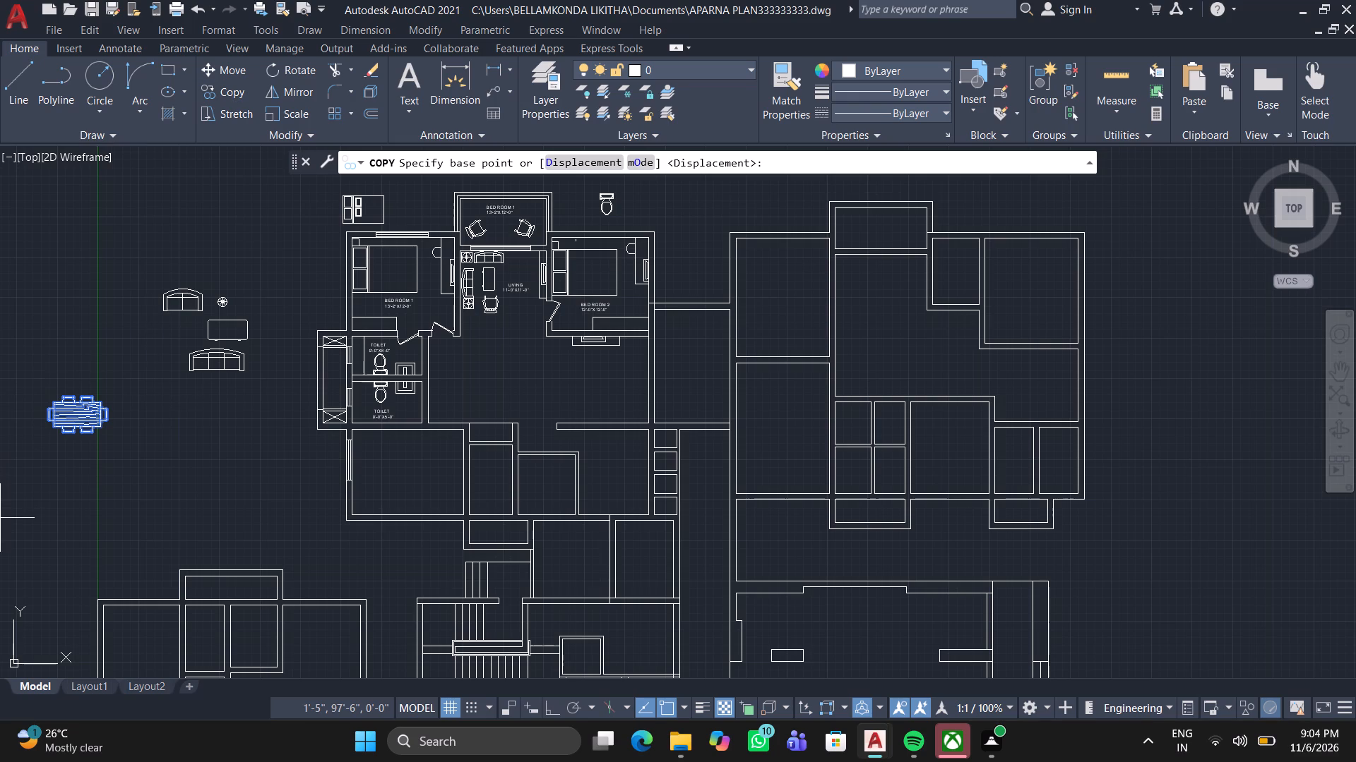
click(69, 408)
scroll(502, 359, up, 2)
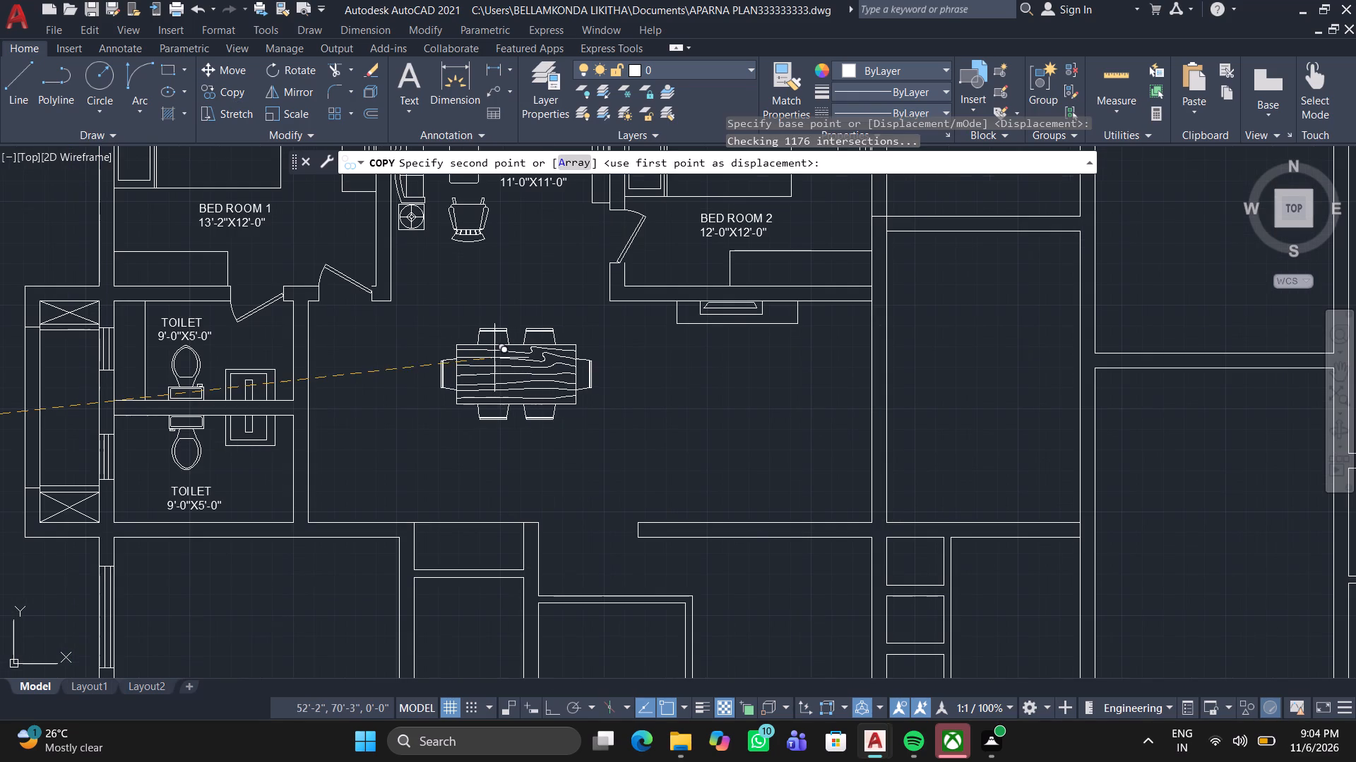
click(490, 375)
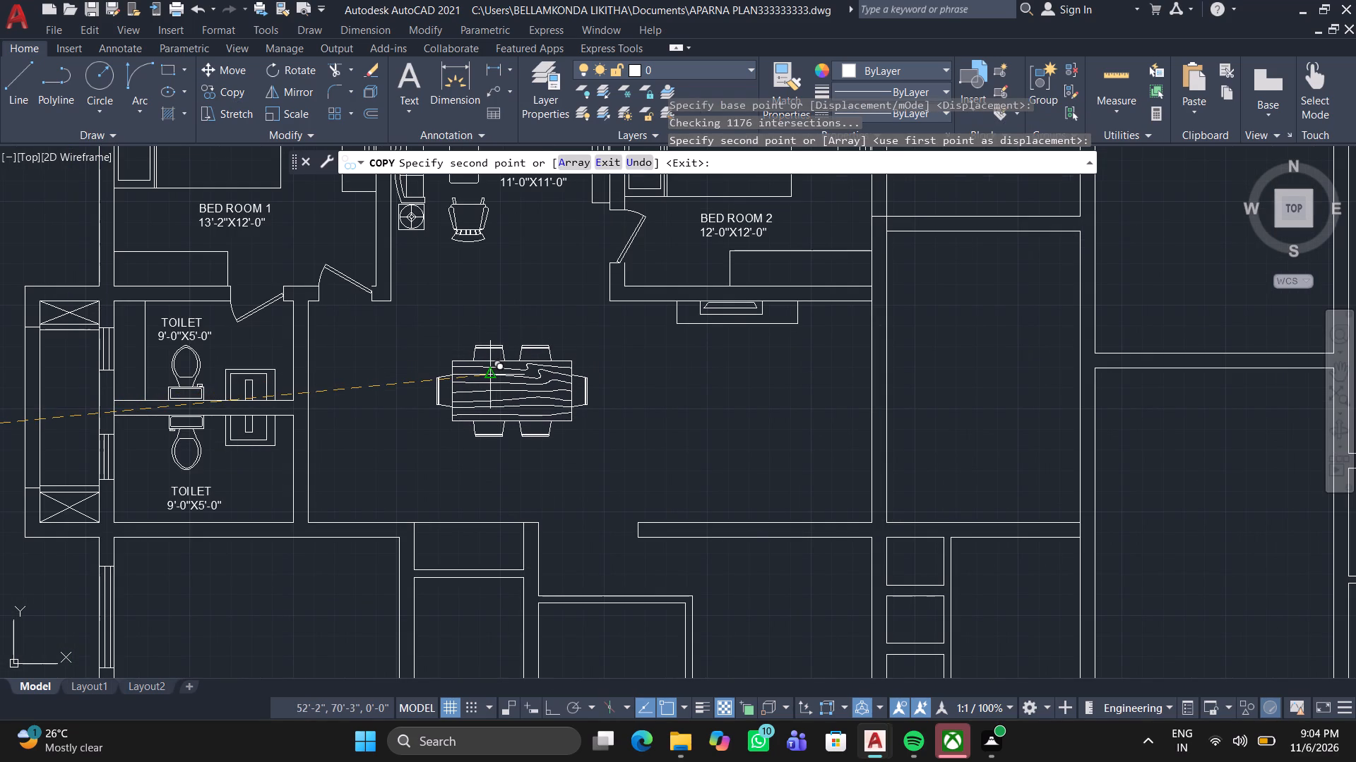
key(space)
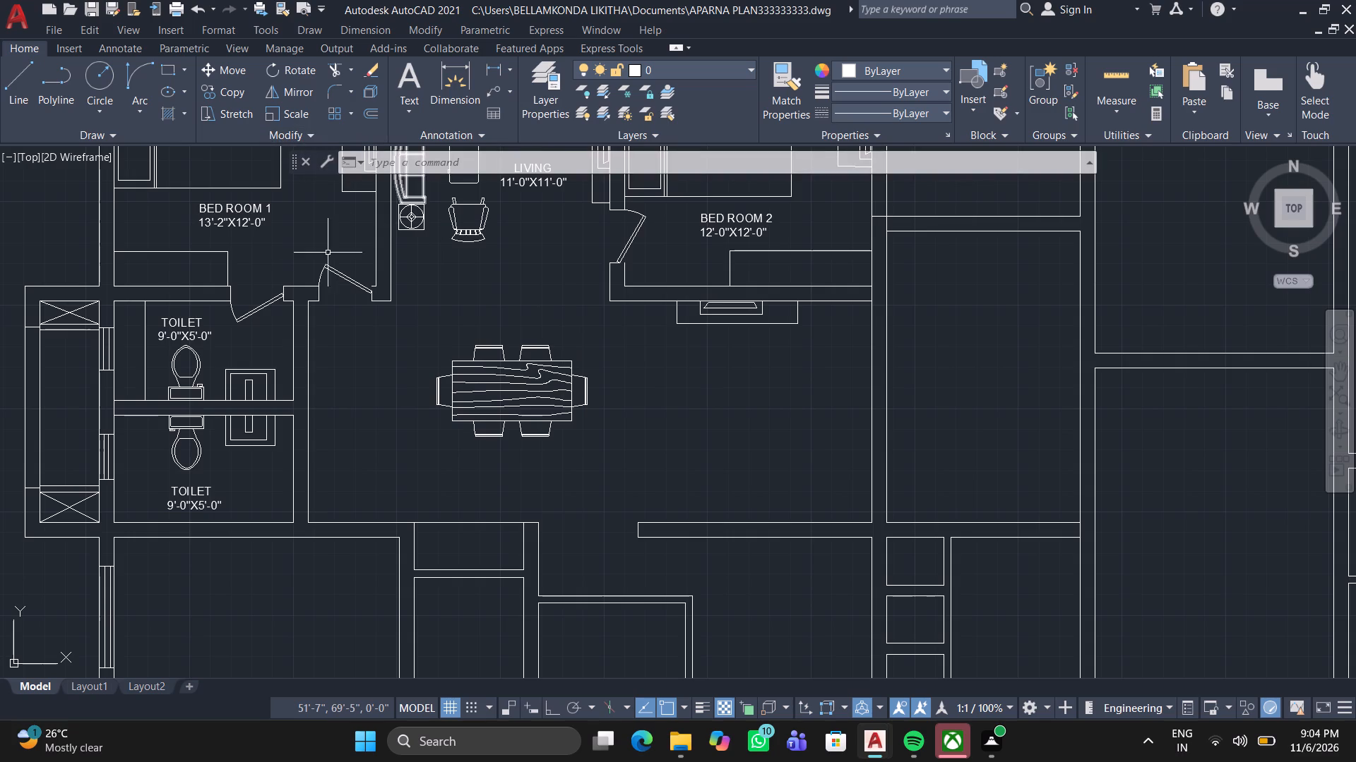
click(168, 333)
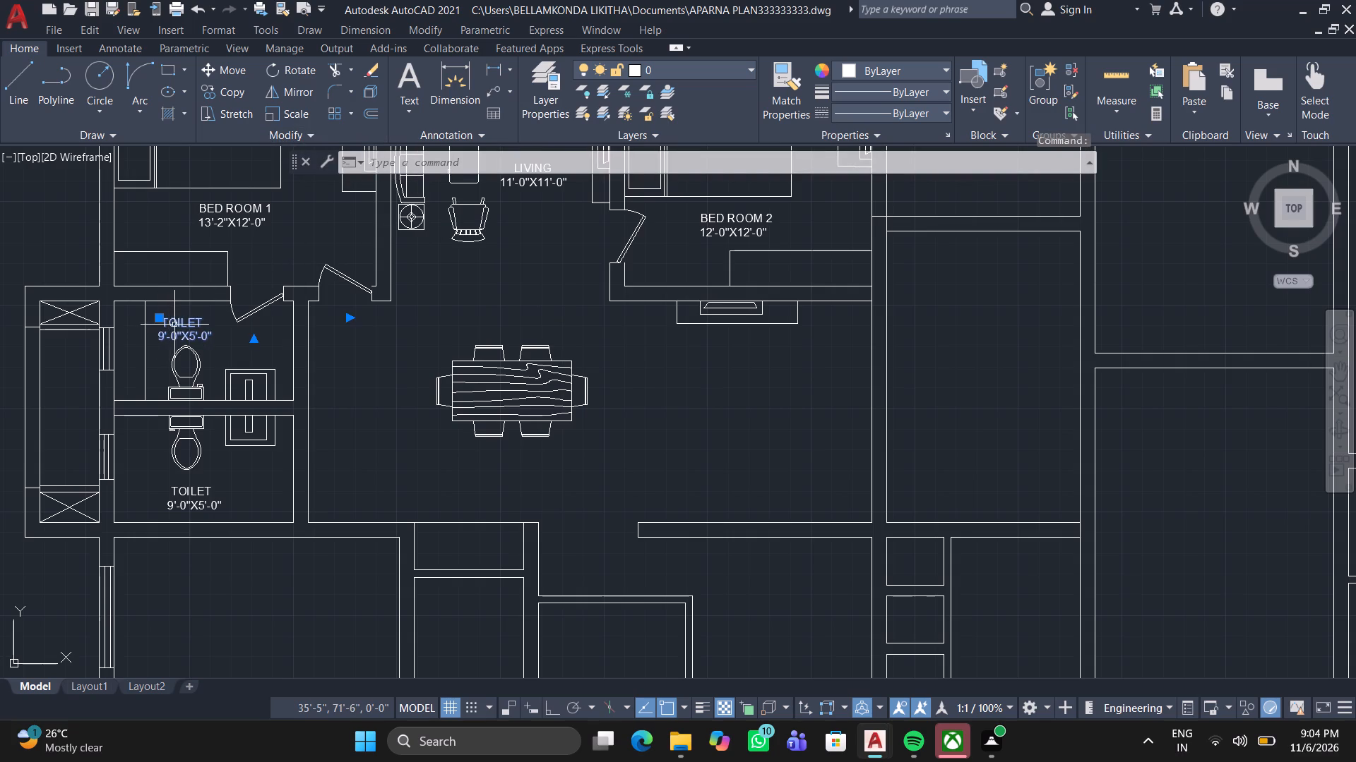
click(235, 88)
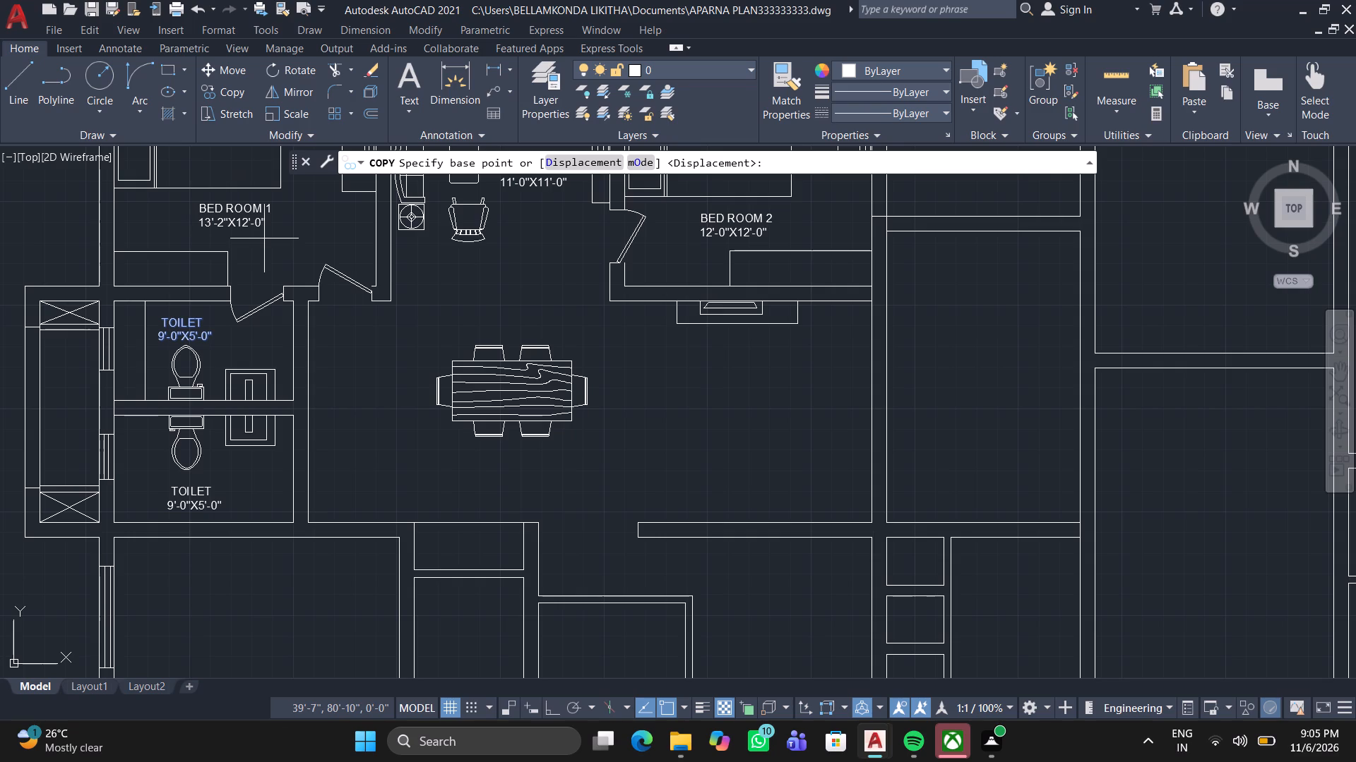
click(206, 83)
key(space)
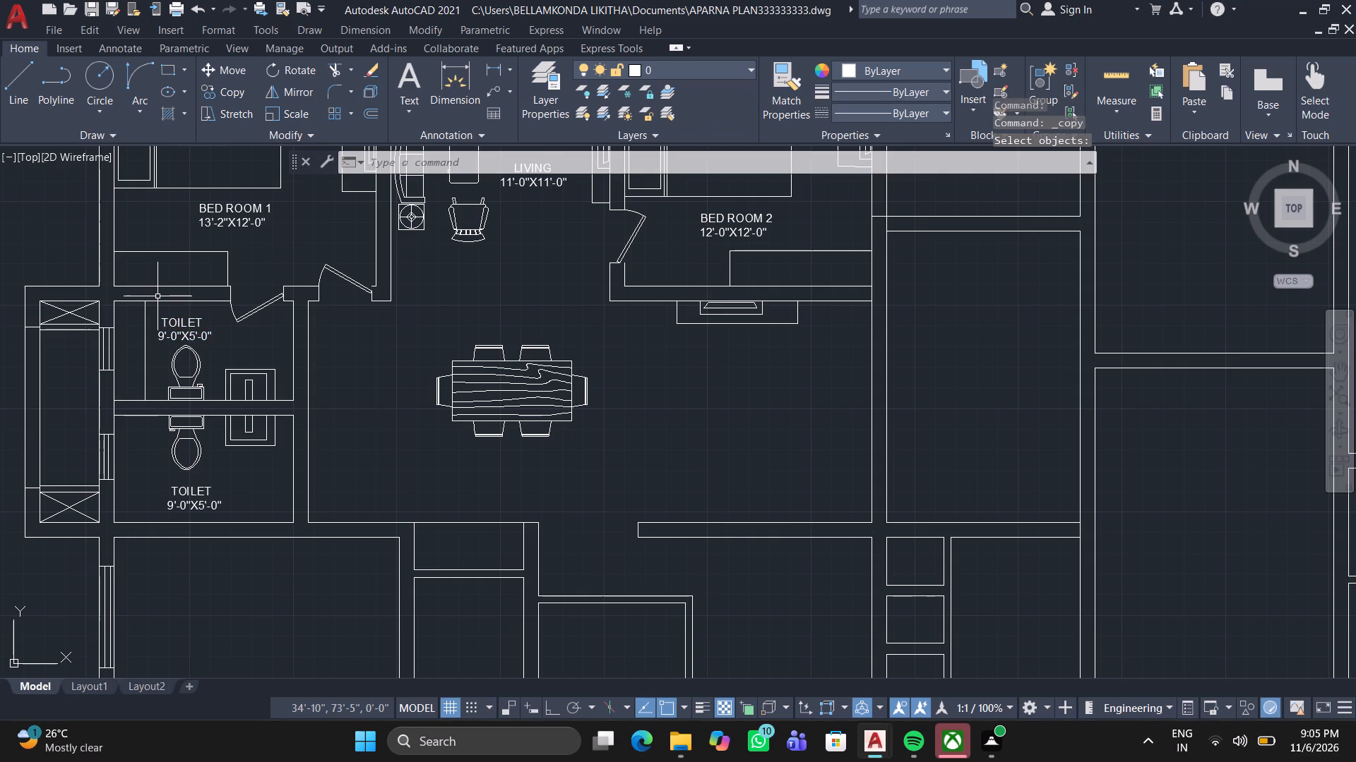
Copy the upper TOILET 9'-0"X5'-0" label to just above the dining table below LIVING.
click(169, 317)
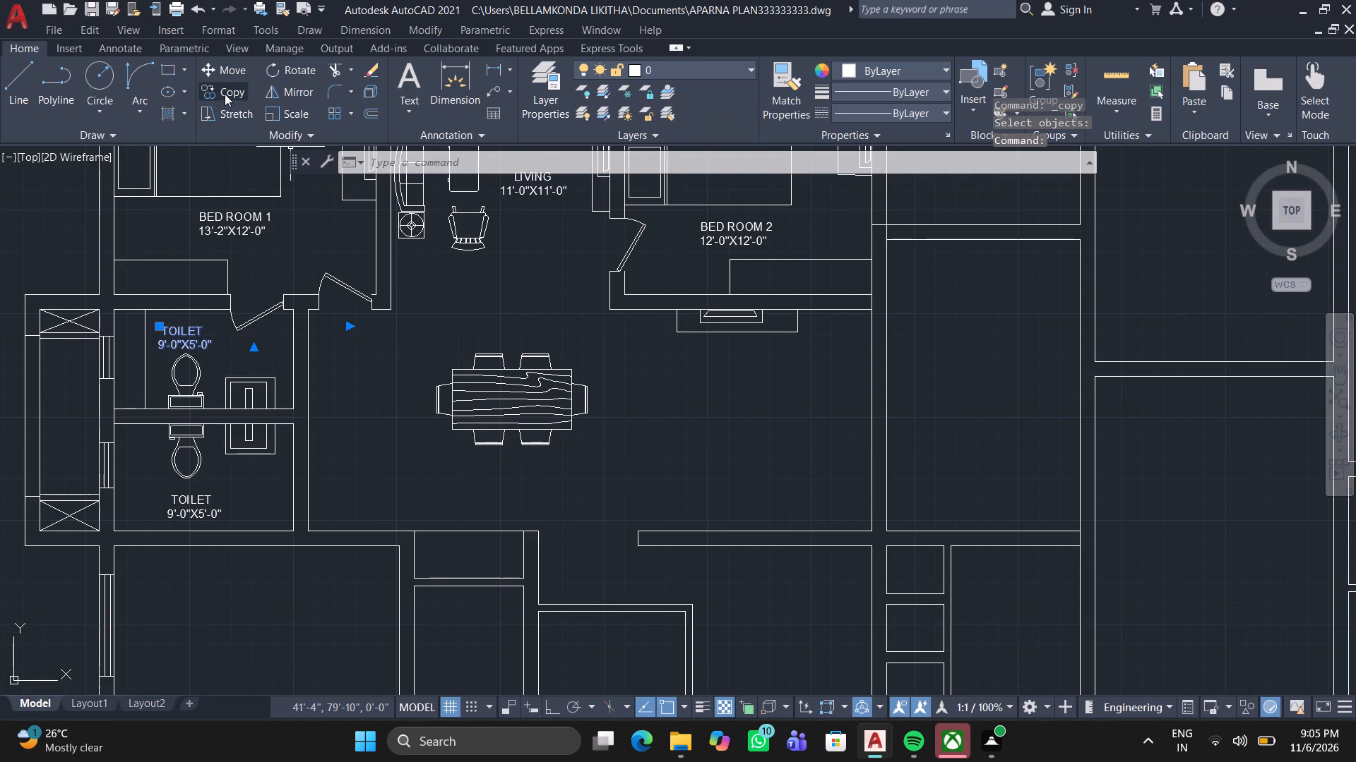
click(228, 91)
click(187, 341)
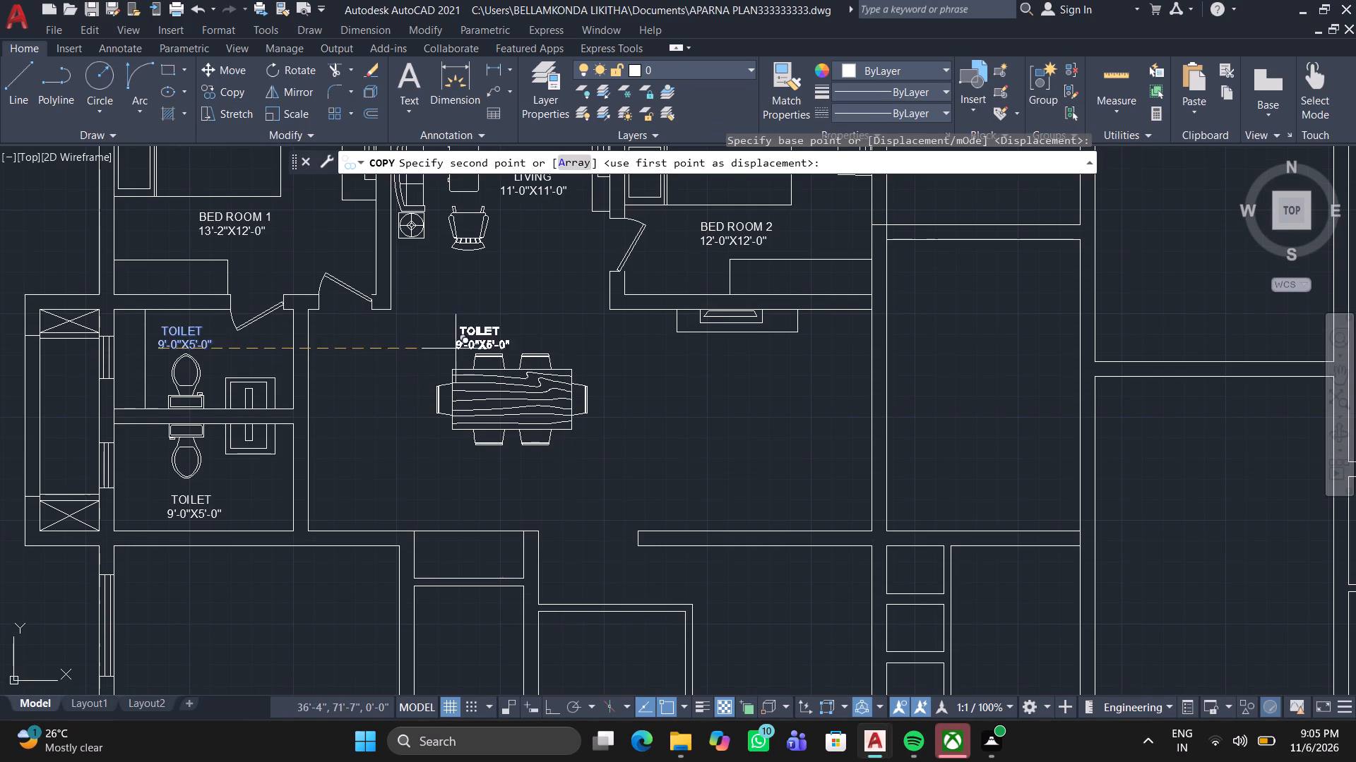
scroll(470, 337, up, 2)
click(509, 337)
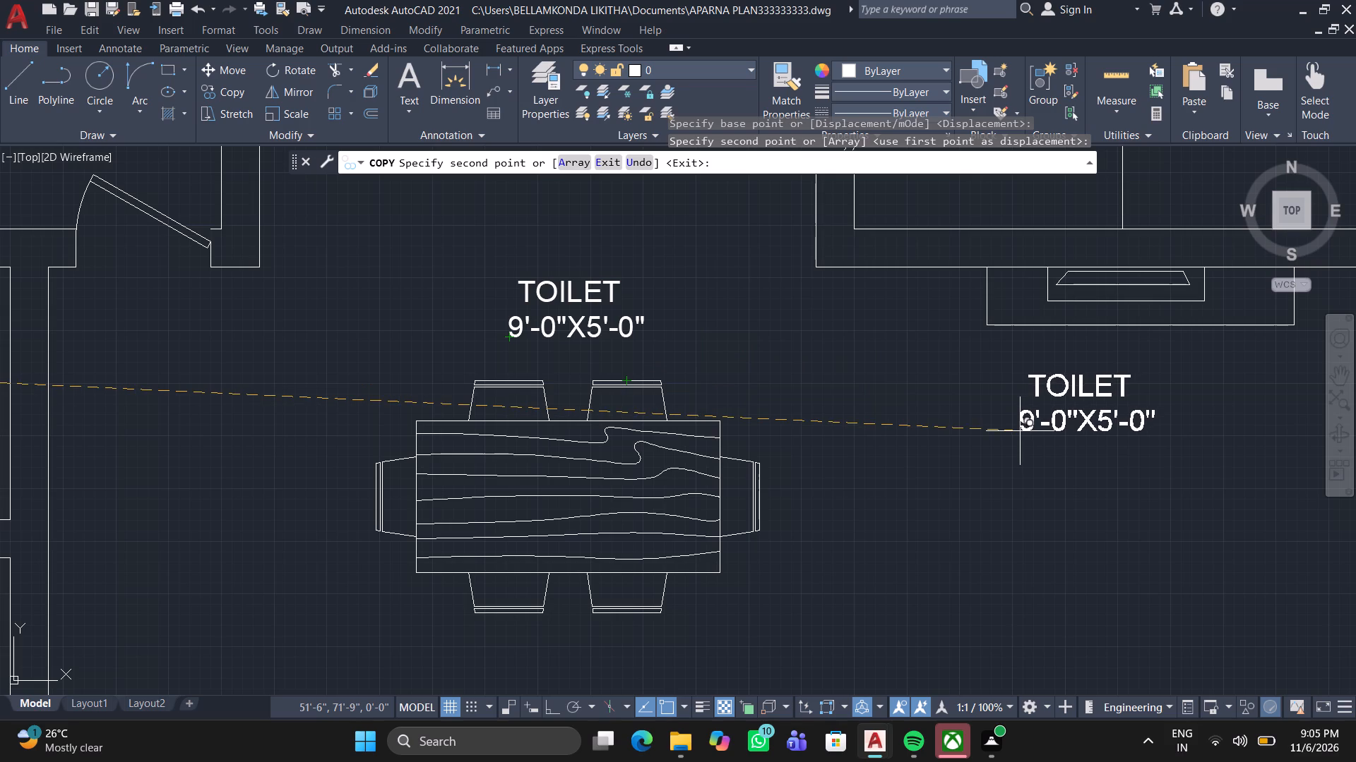
key(space)
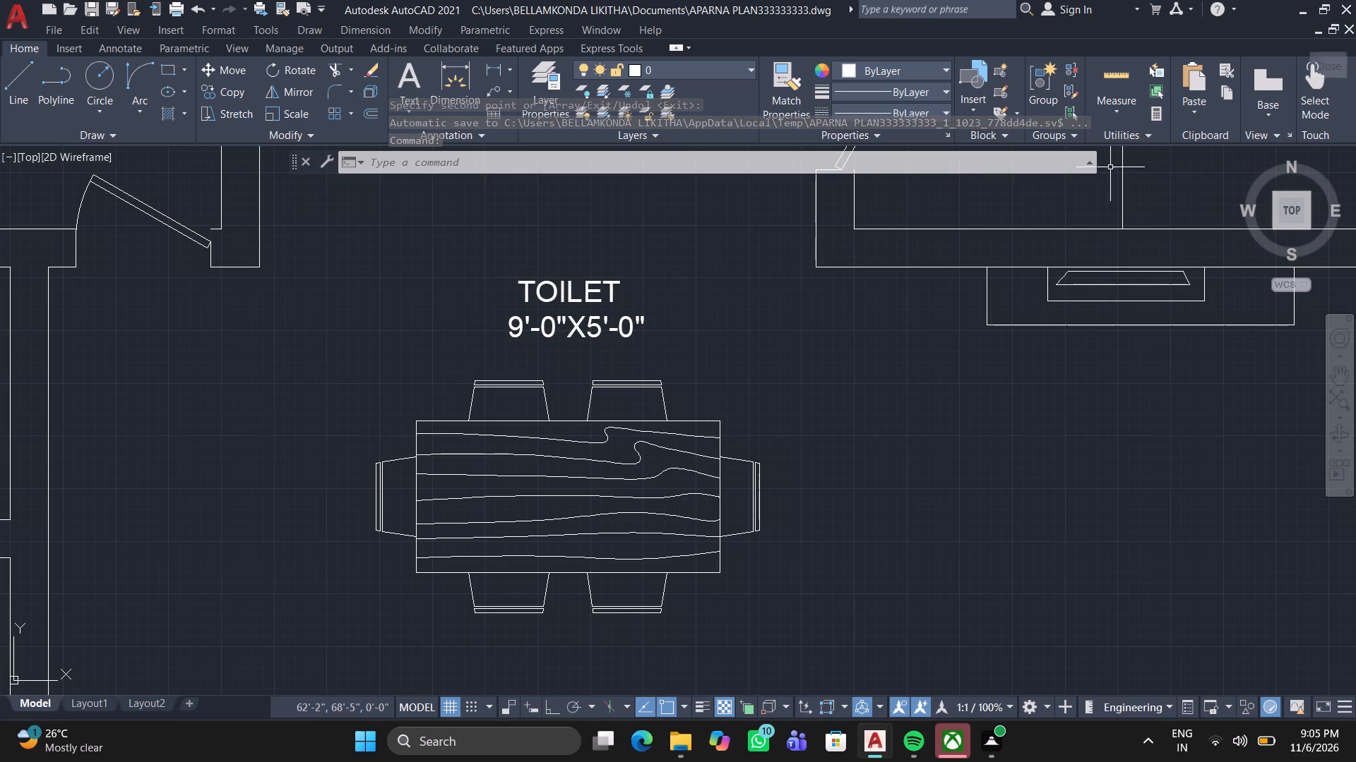
Copy the three-seat sofa beside the floor plan into the empty space directly below it.
scroll(775, 421, down, 2)
middle_drag(737, 446, 802, 299)
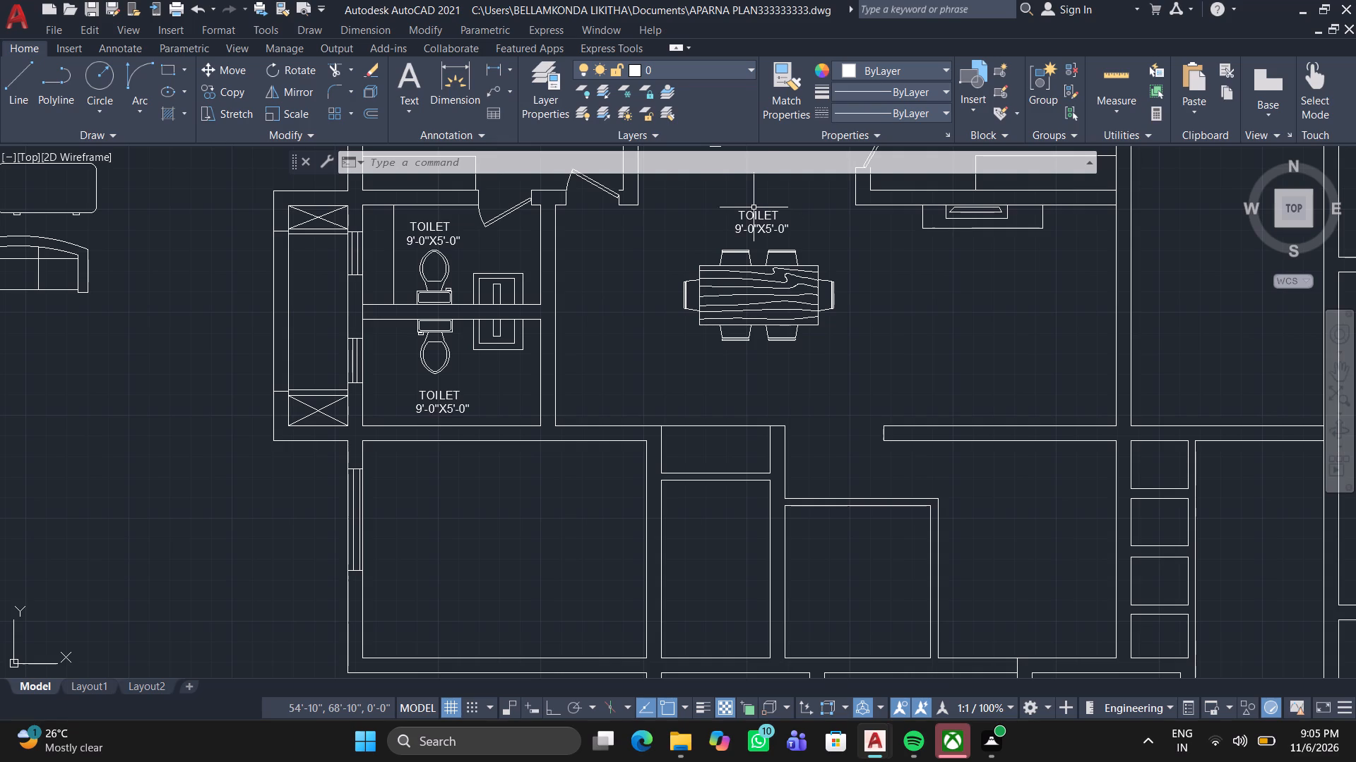
scroll(808, 339, down, 1)
middle_drag(686, 389, 573, 484)
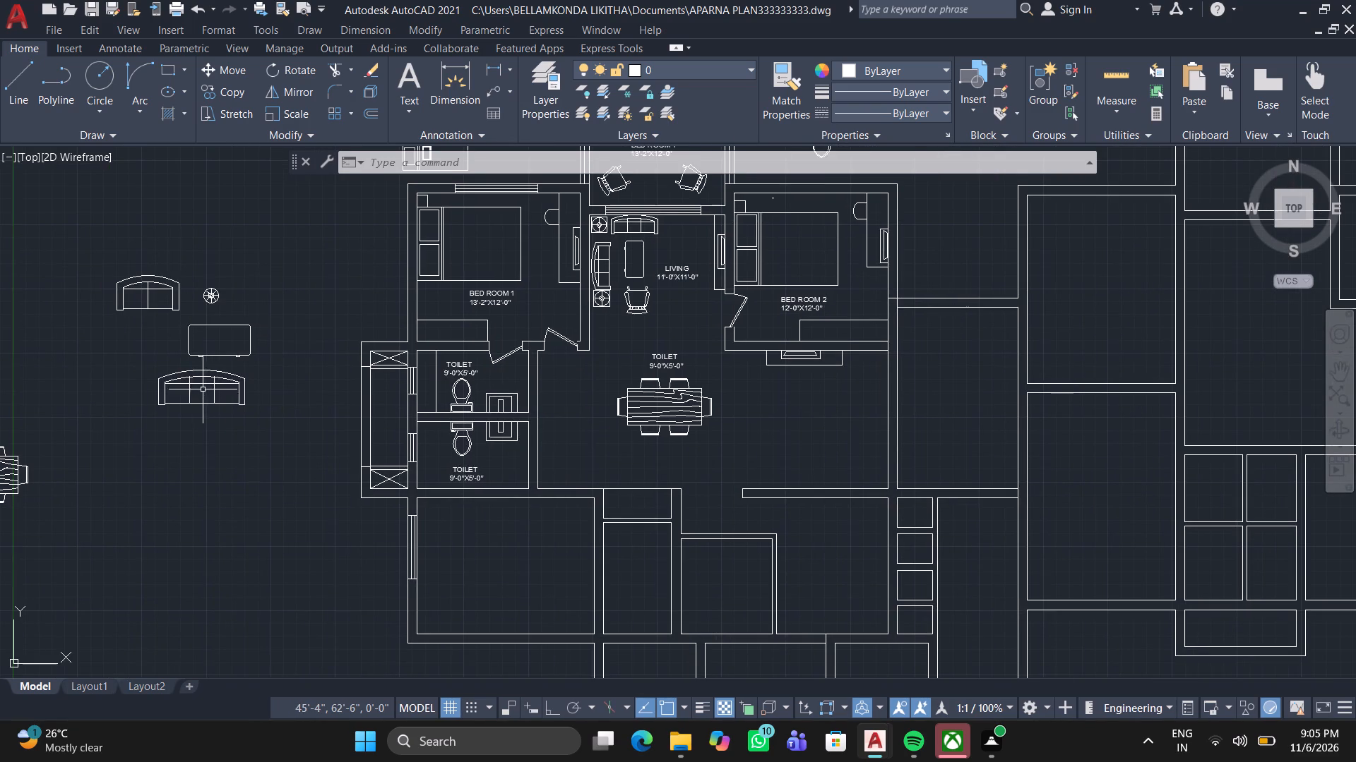
click(194, 378)
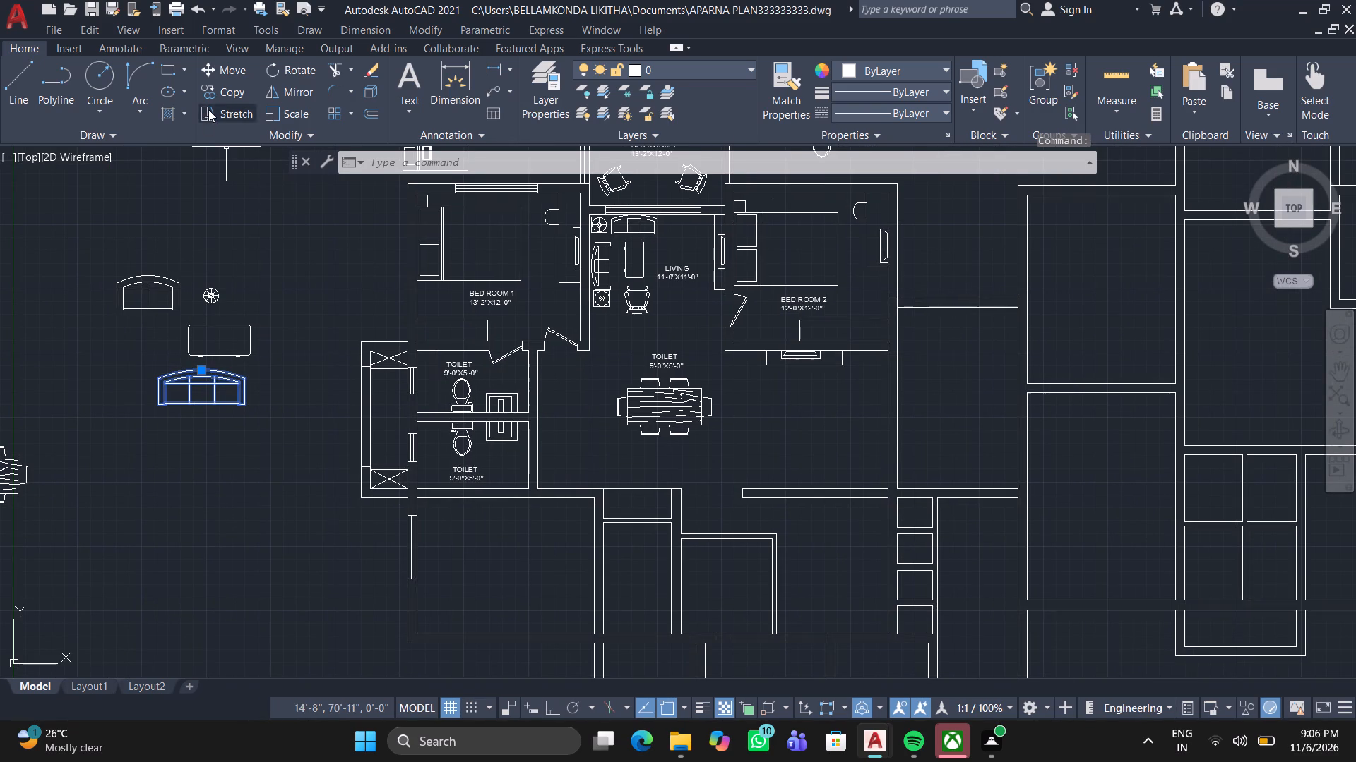
click(218, 93)
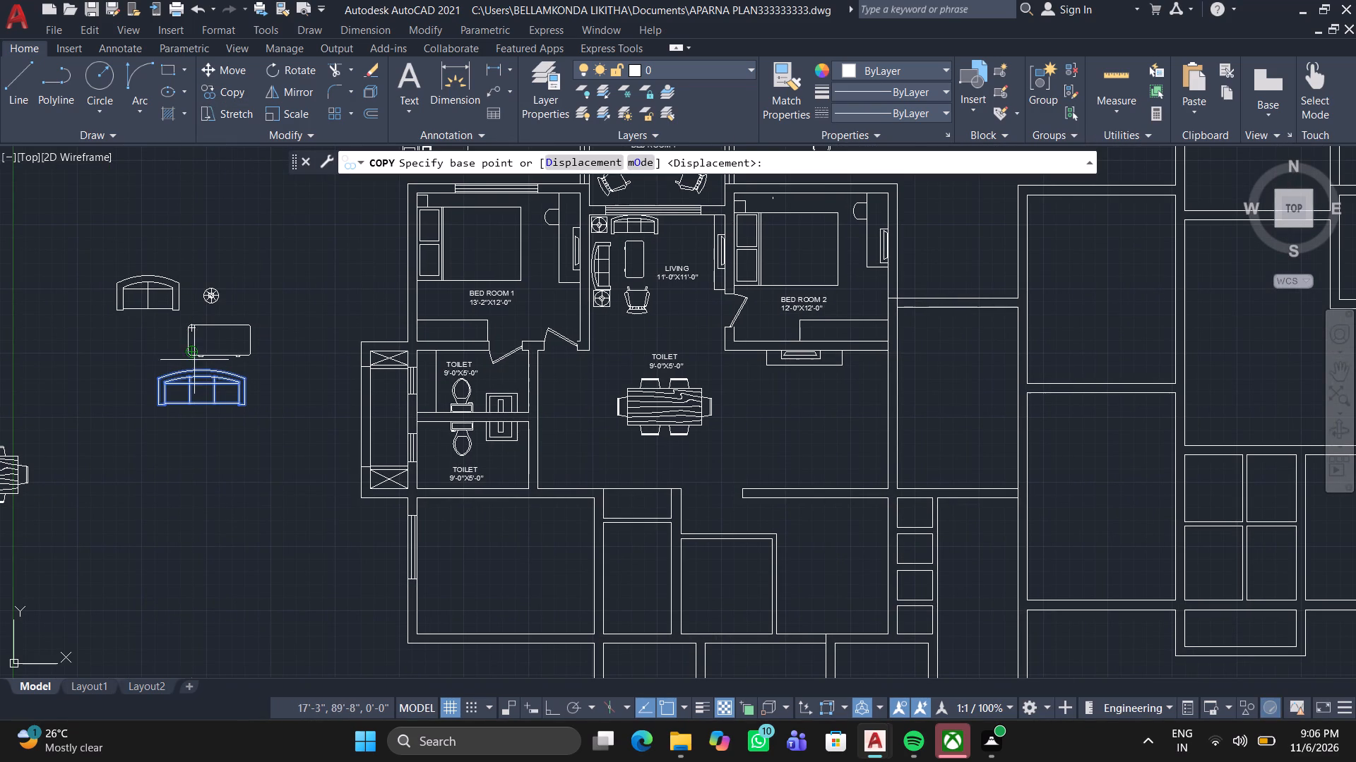
drag(186, 373, 186, 384)
click(206, 506)
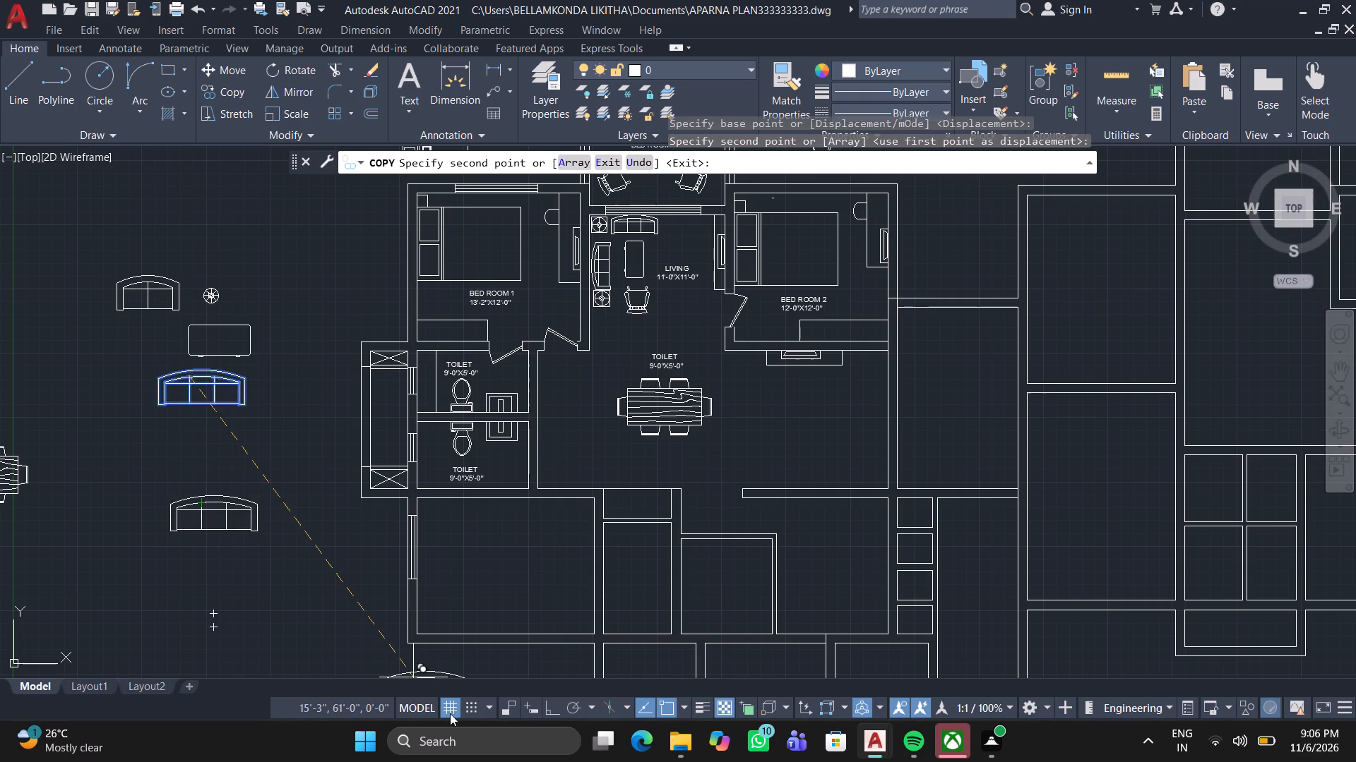
key(space)
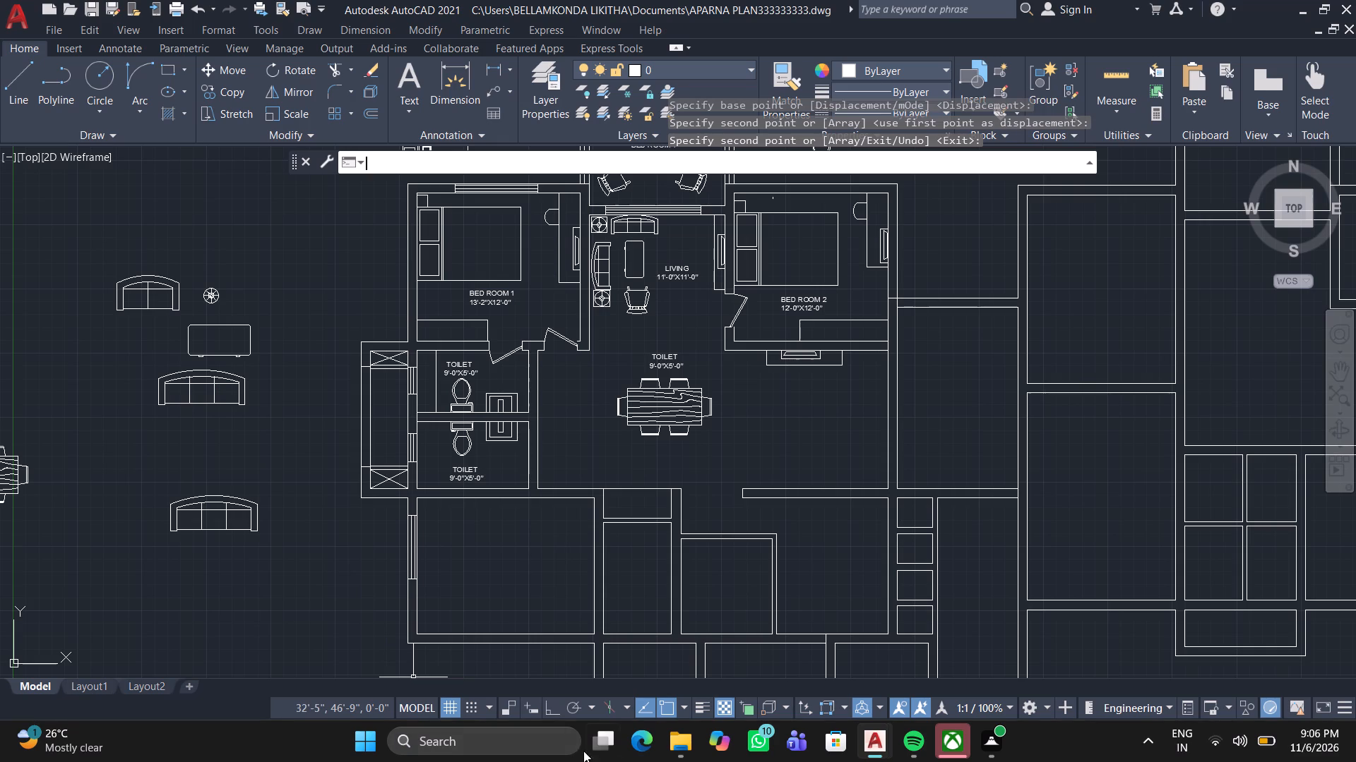
Replace the copied label above the dining table with DINING on the first line and 15'-2"X11'-0" on the second.
scroll(660, 368, up, 1)
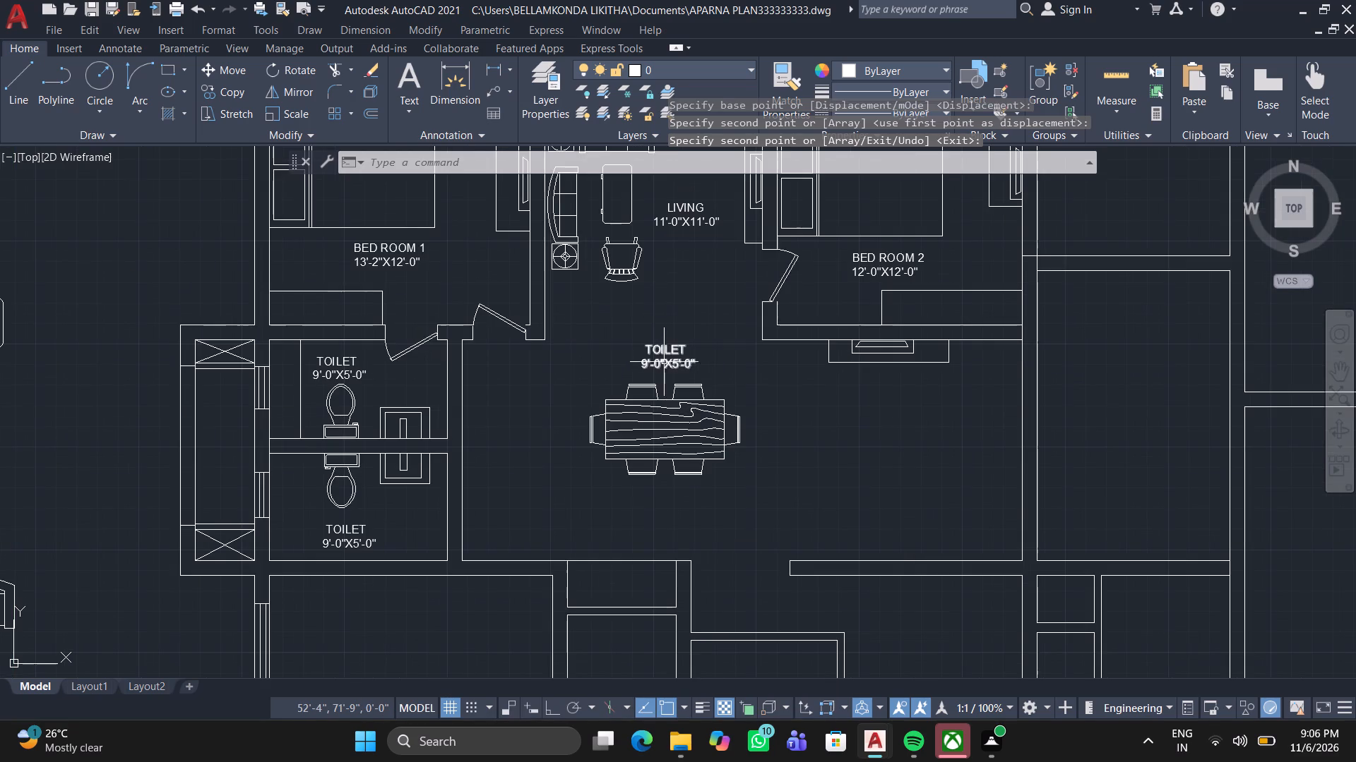
scroll(664, 361, up, 2)
double_click(662, 335)
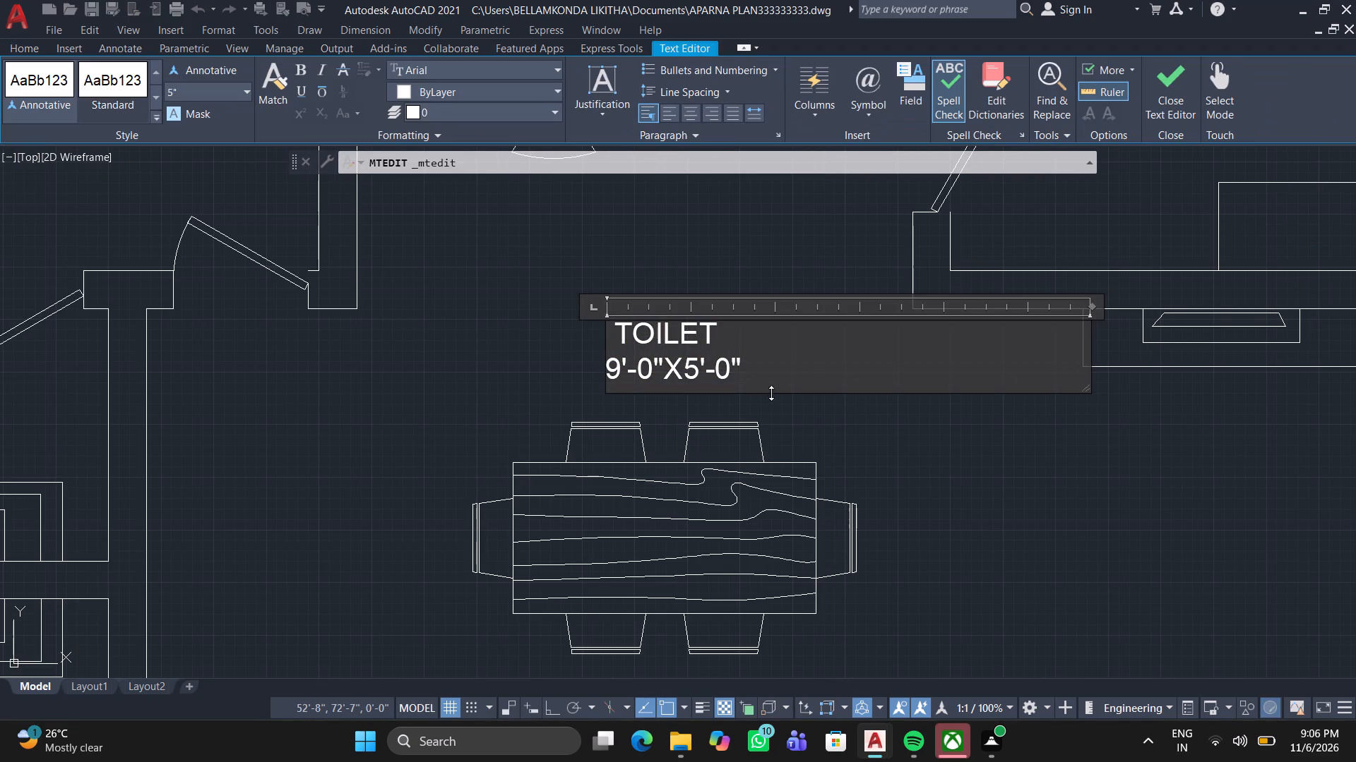
scroll(763, 376, up, 1)
middle_drag(762, 370, 778, 396)
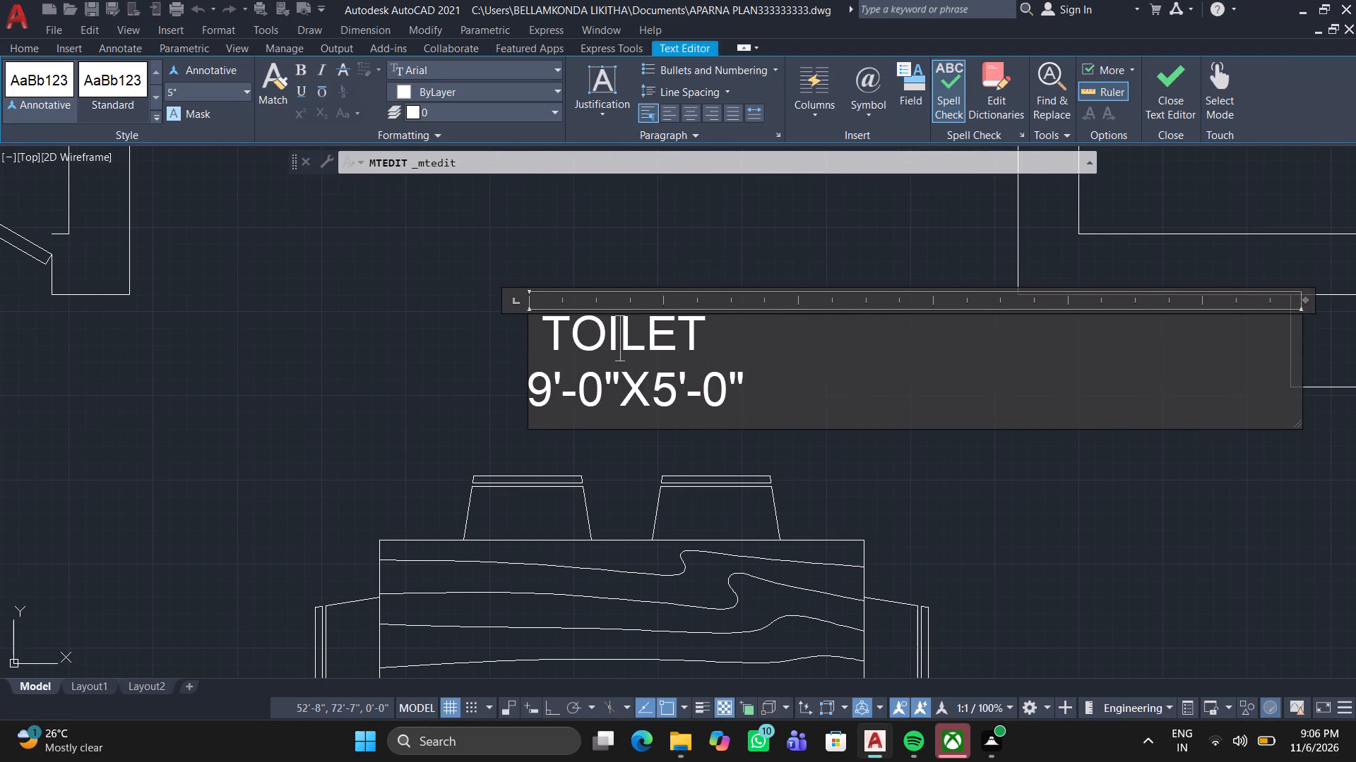
middle_drag(771, 409, 812, 472)
drag(812, 470, 811, 469)
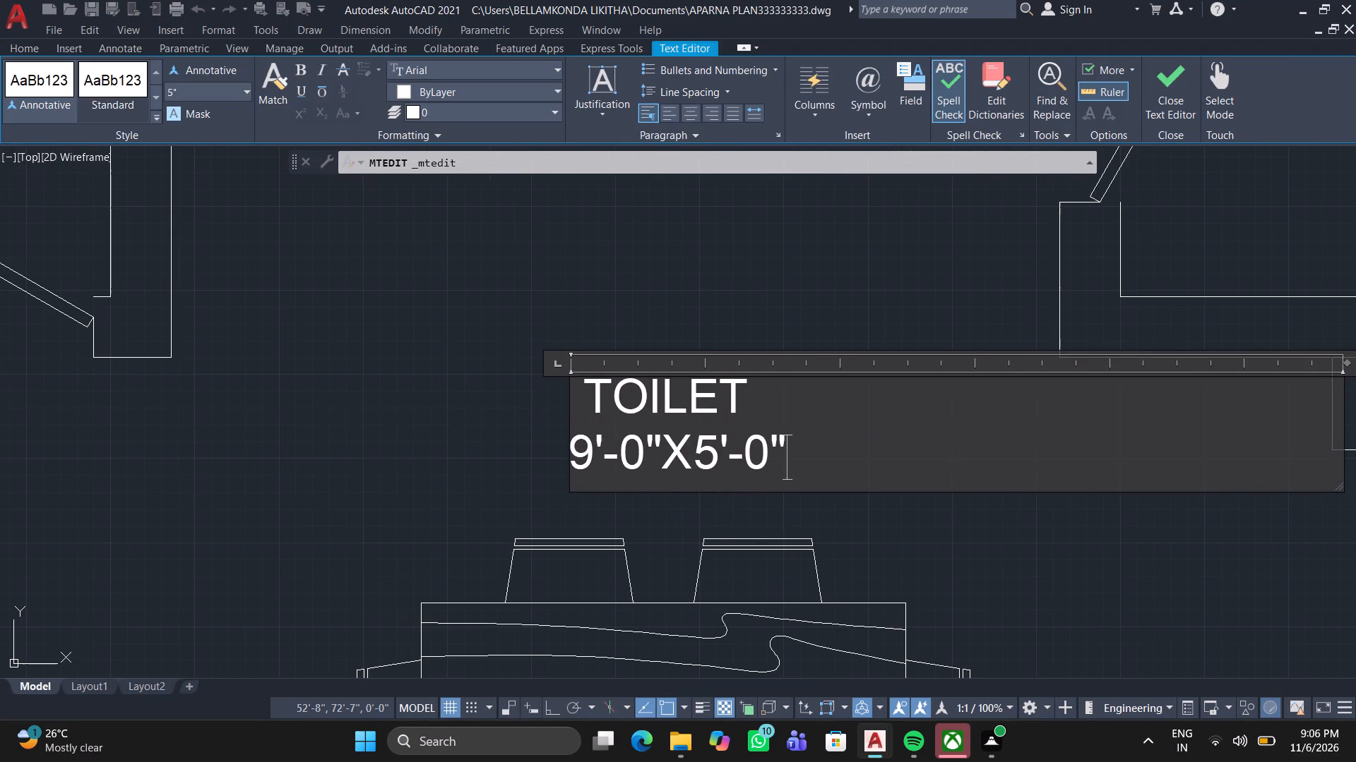
drag(811, 469, 511, 380)
key(BackSpace)
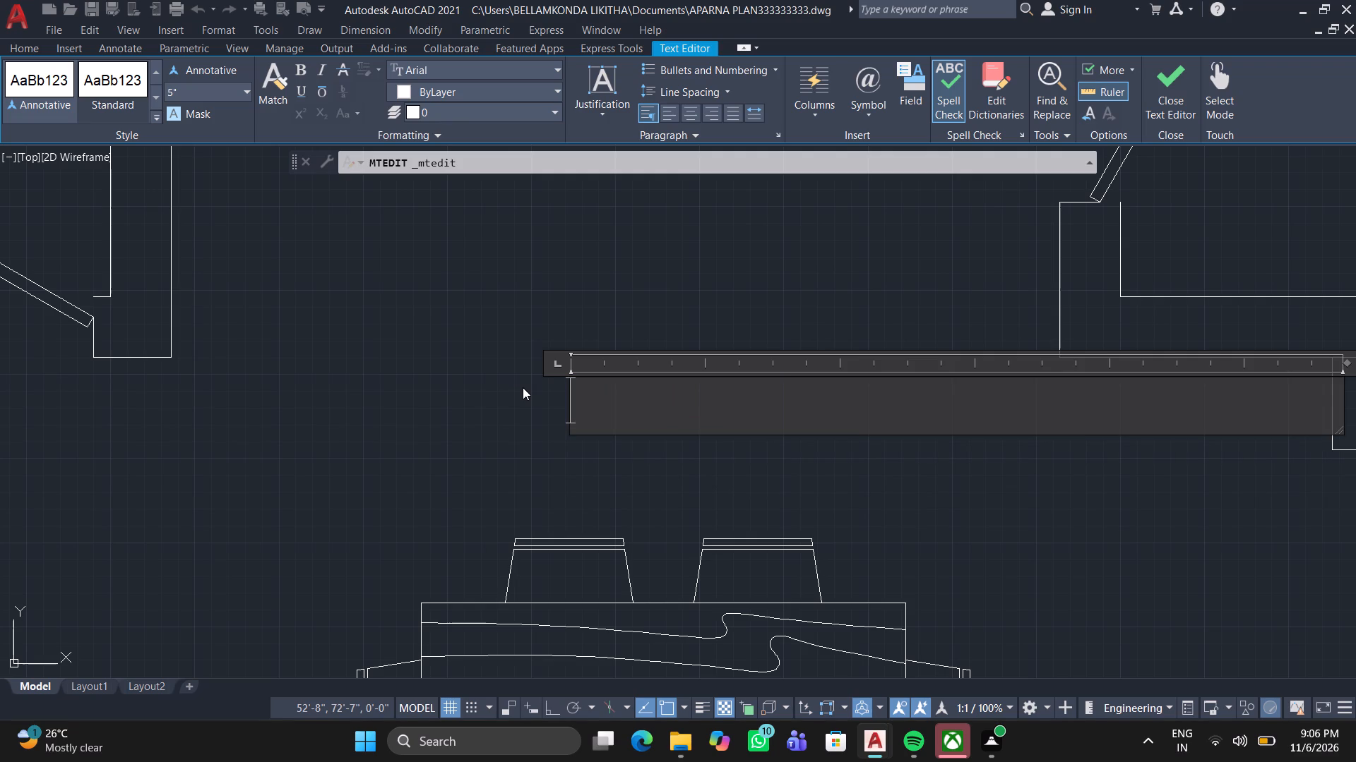
key(d)
text(IN)
text(I N)
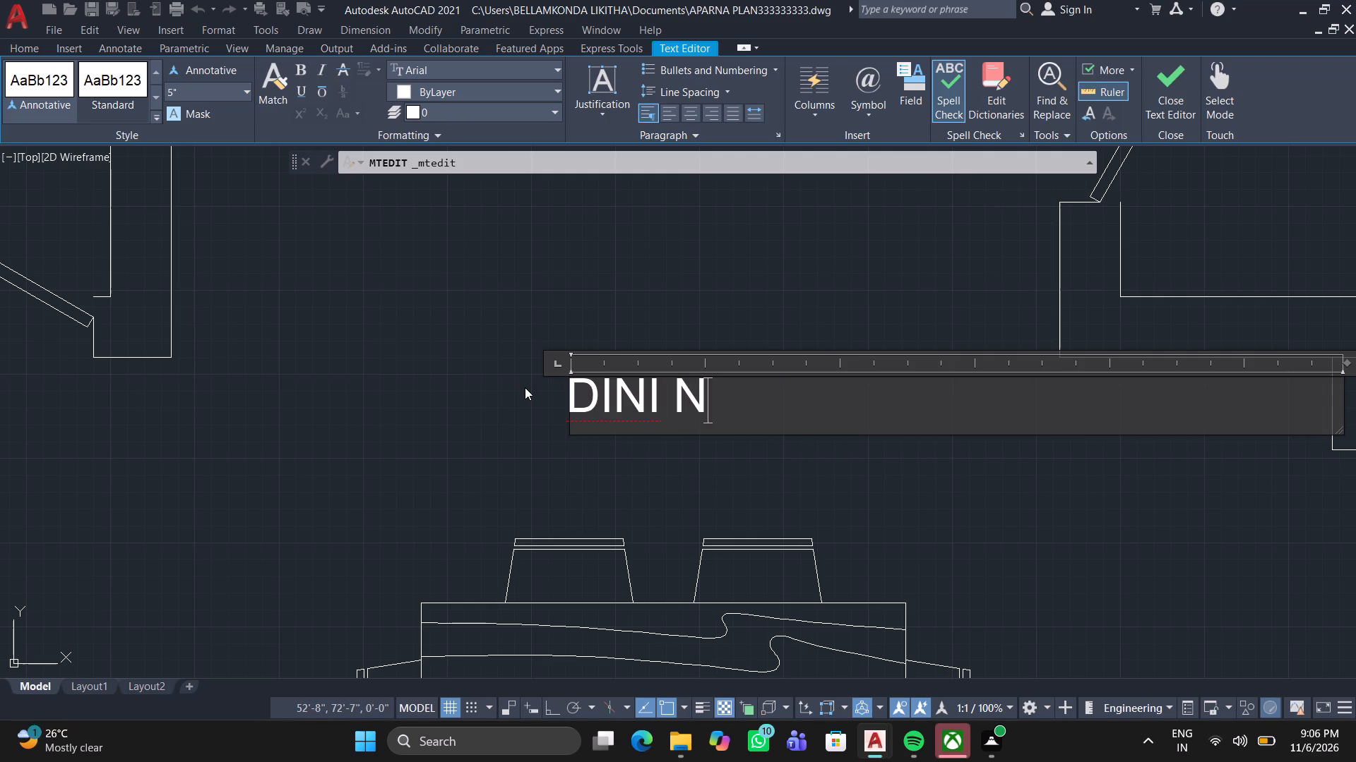
key(BackSpace)
key(BackSpace)
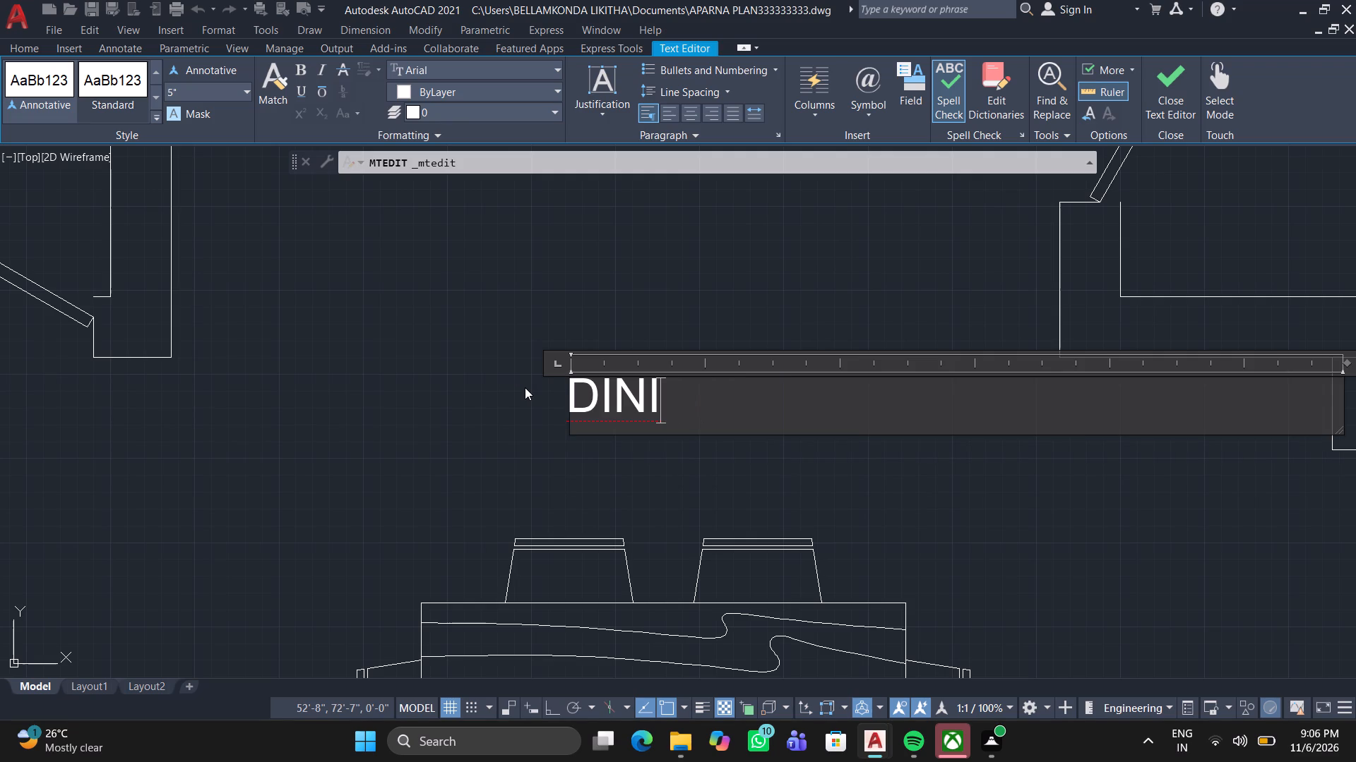
text(NG)
key(Return)
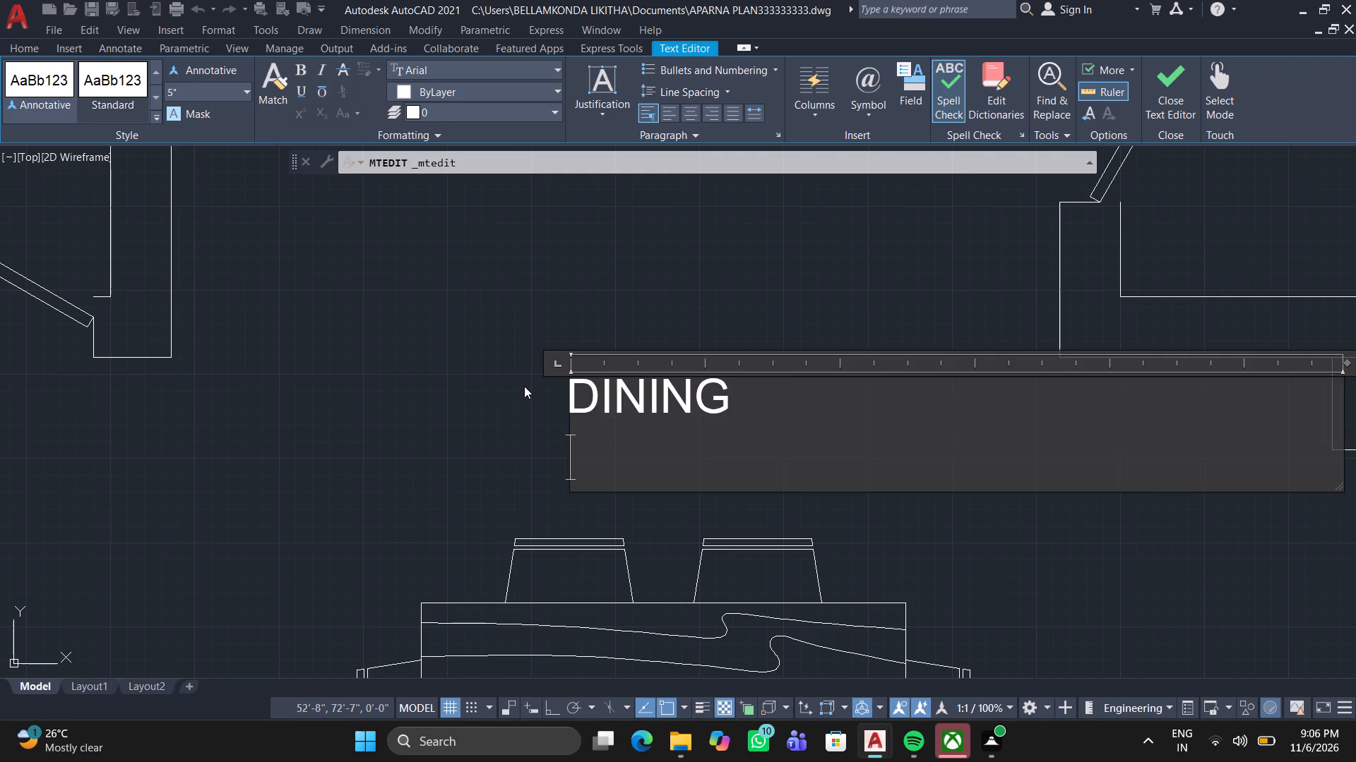
text(15')
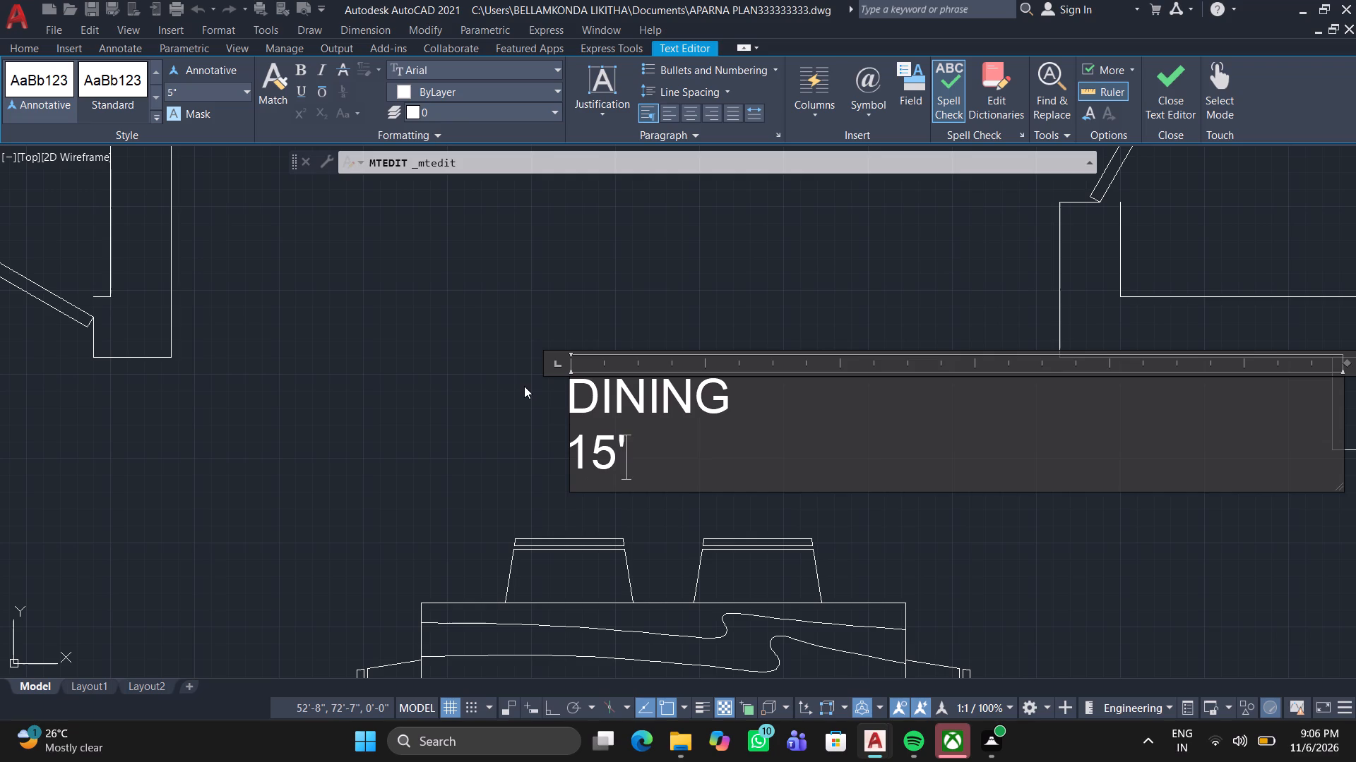
text(-2)
key(shift+quotedbl)
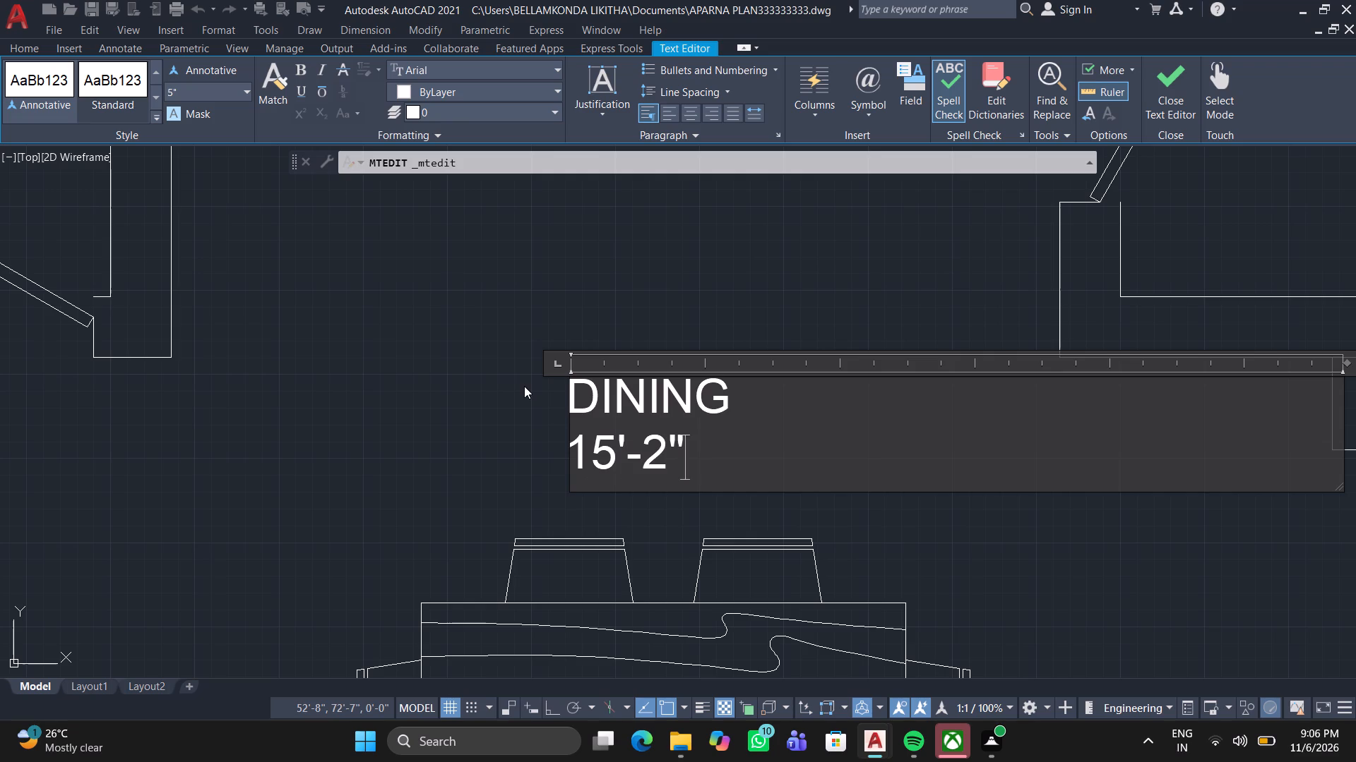
key(x)
text(11')
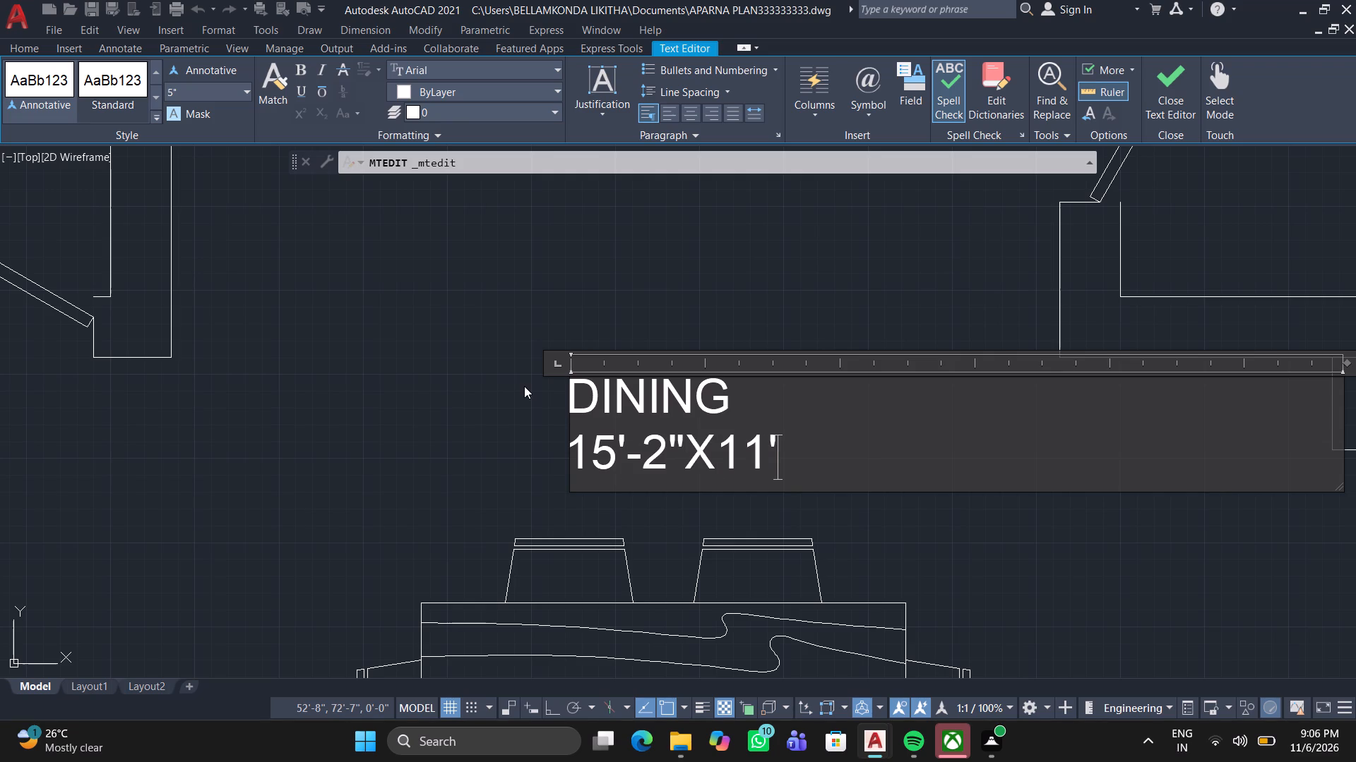
text(-0")
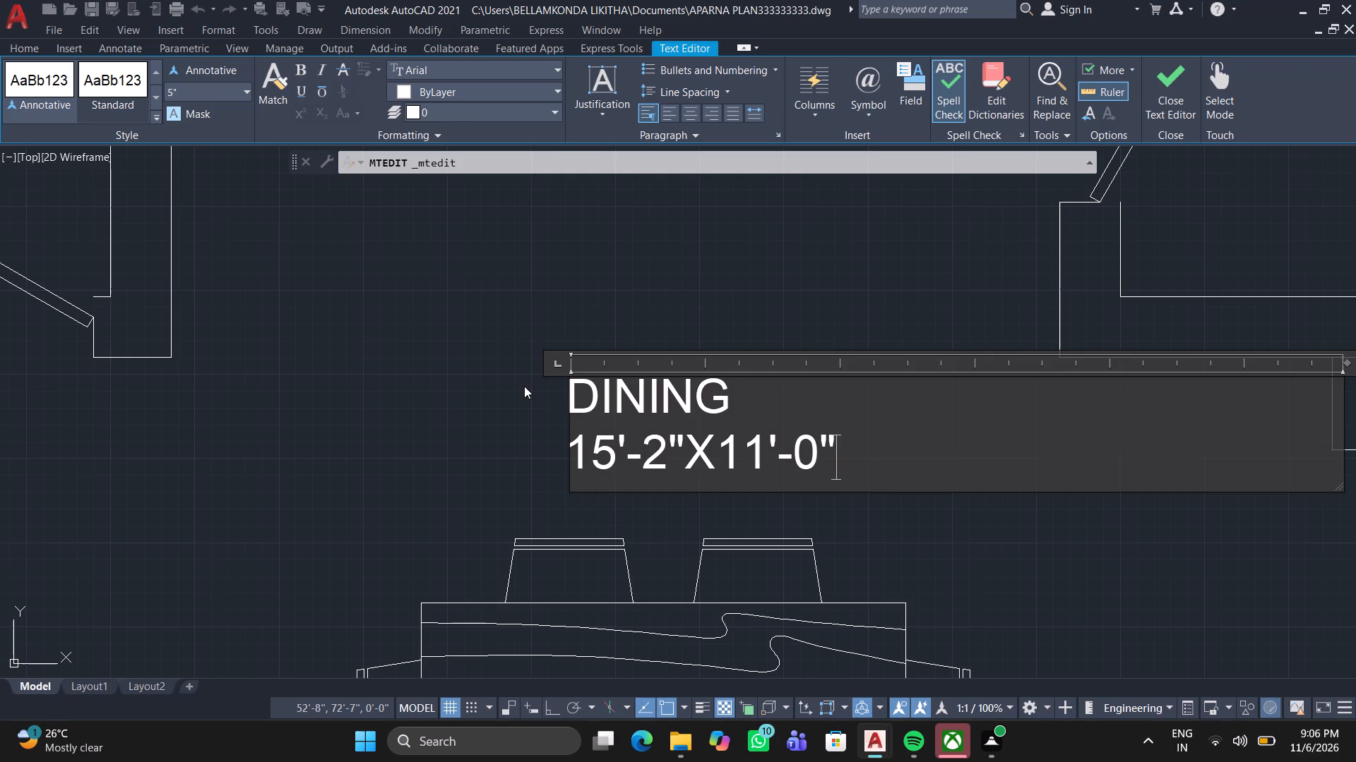
Indent the DINING line by three spaces to centre it over its size line, and finish the text edit.
key(Up)
key(Left)
key(Left)
key(Left)
key(Left)
key(Left)
key(Left)
key(space)
key(space)
key(space)
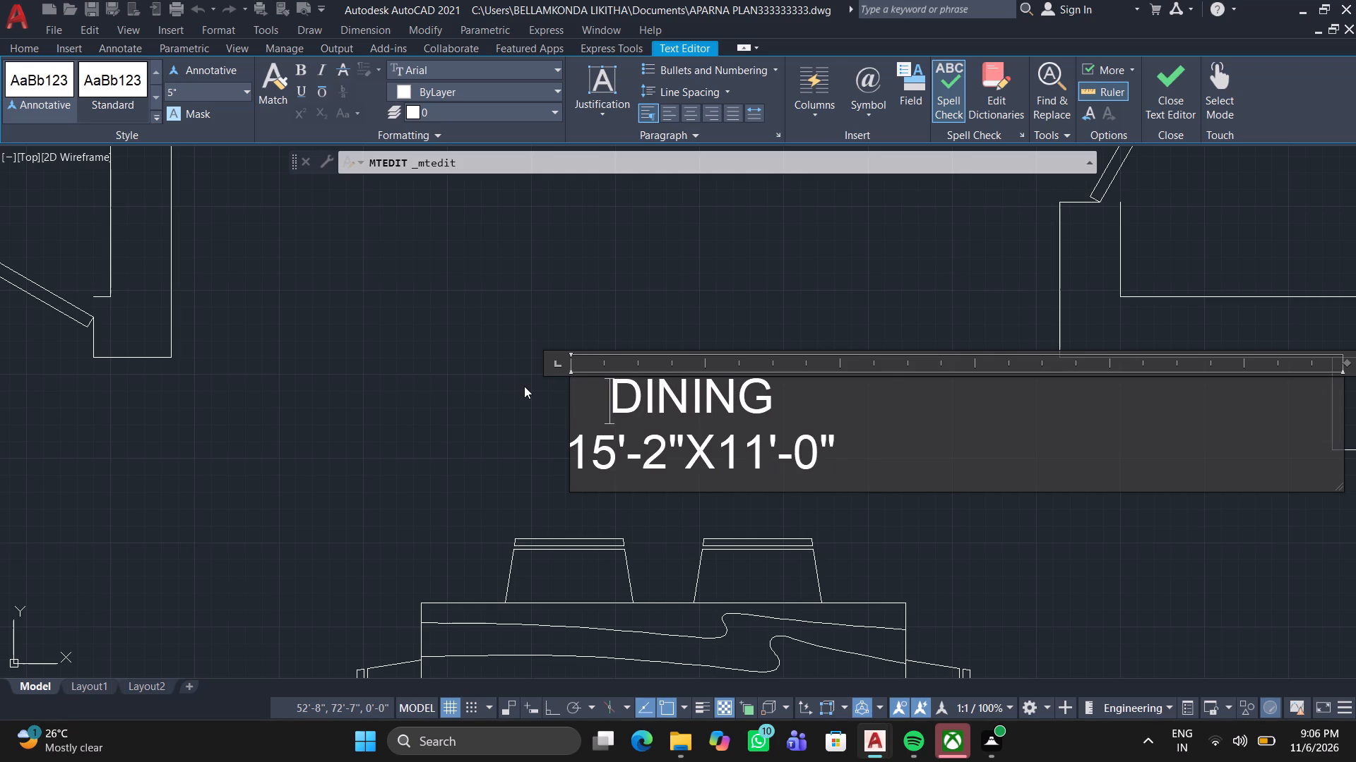
key(Escape)
key(Return)
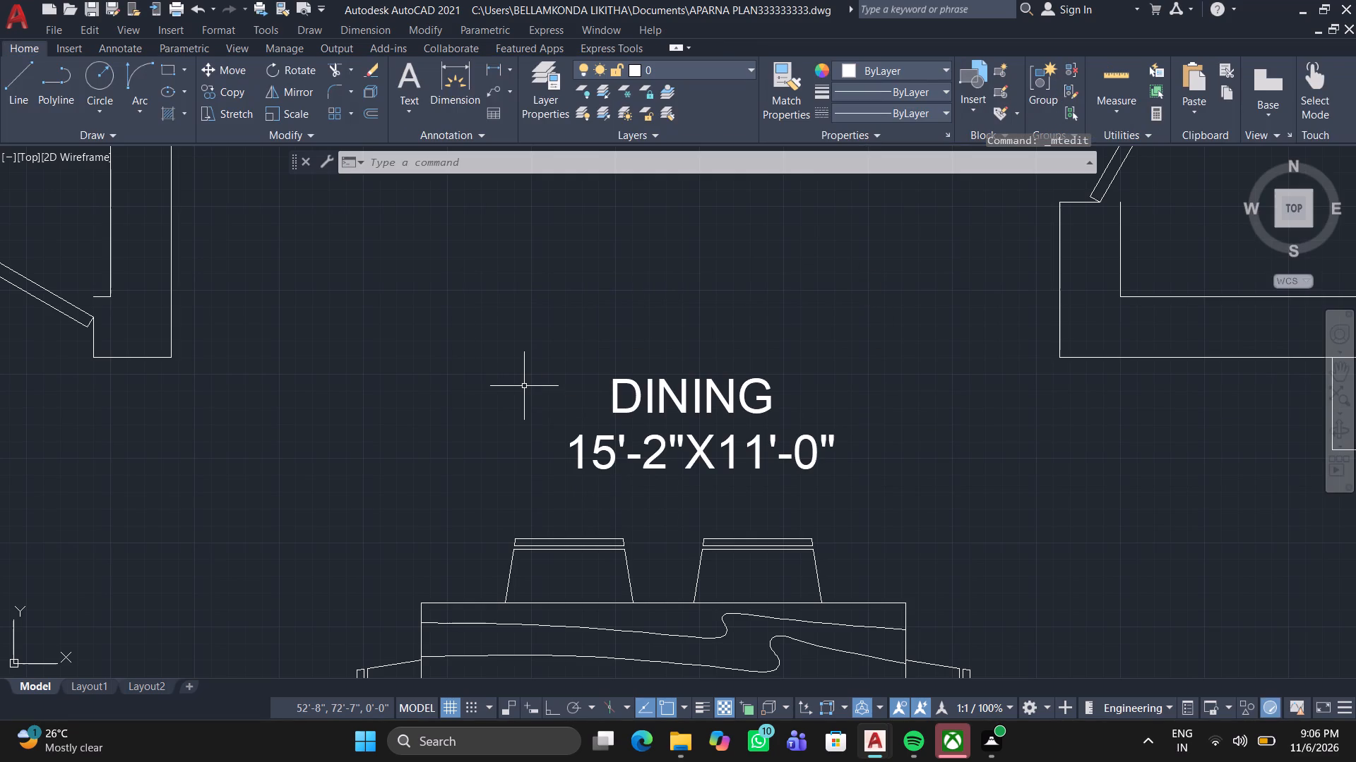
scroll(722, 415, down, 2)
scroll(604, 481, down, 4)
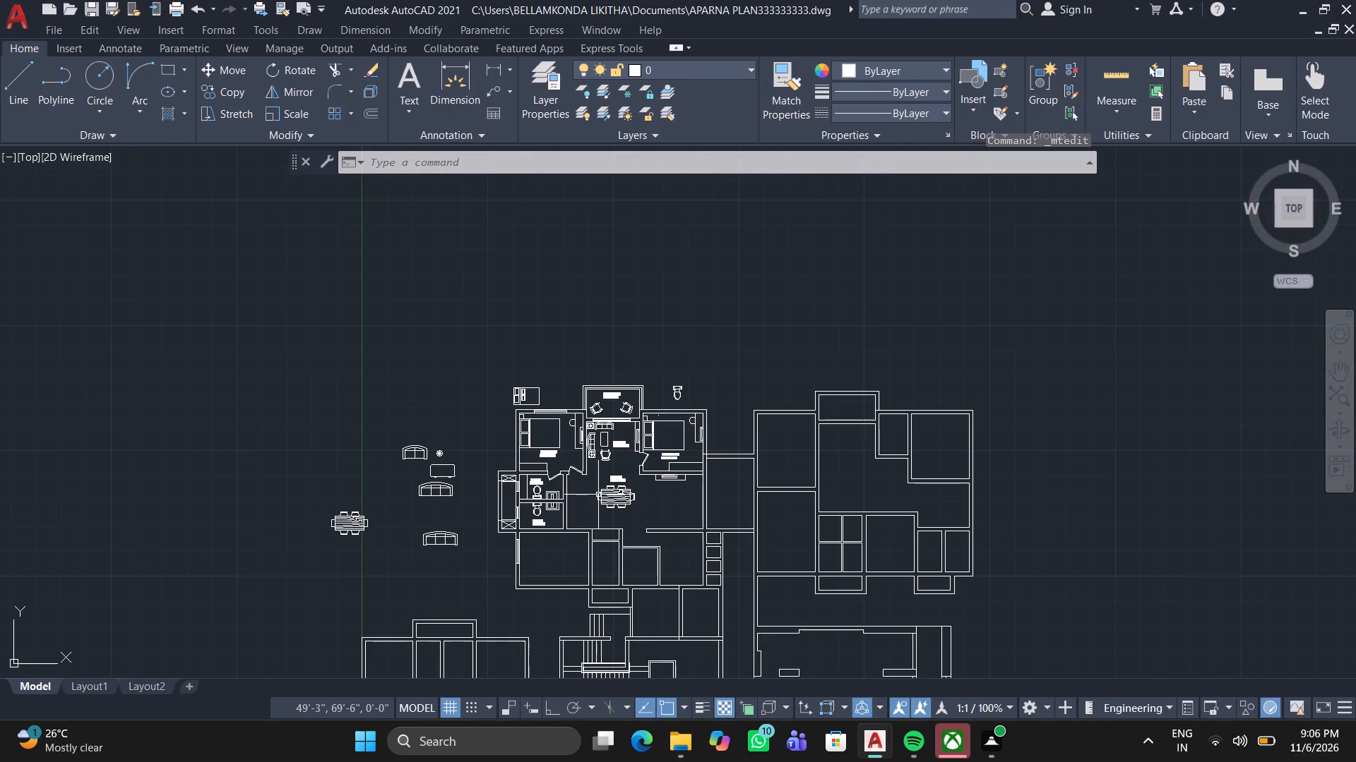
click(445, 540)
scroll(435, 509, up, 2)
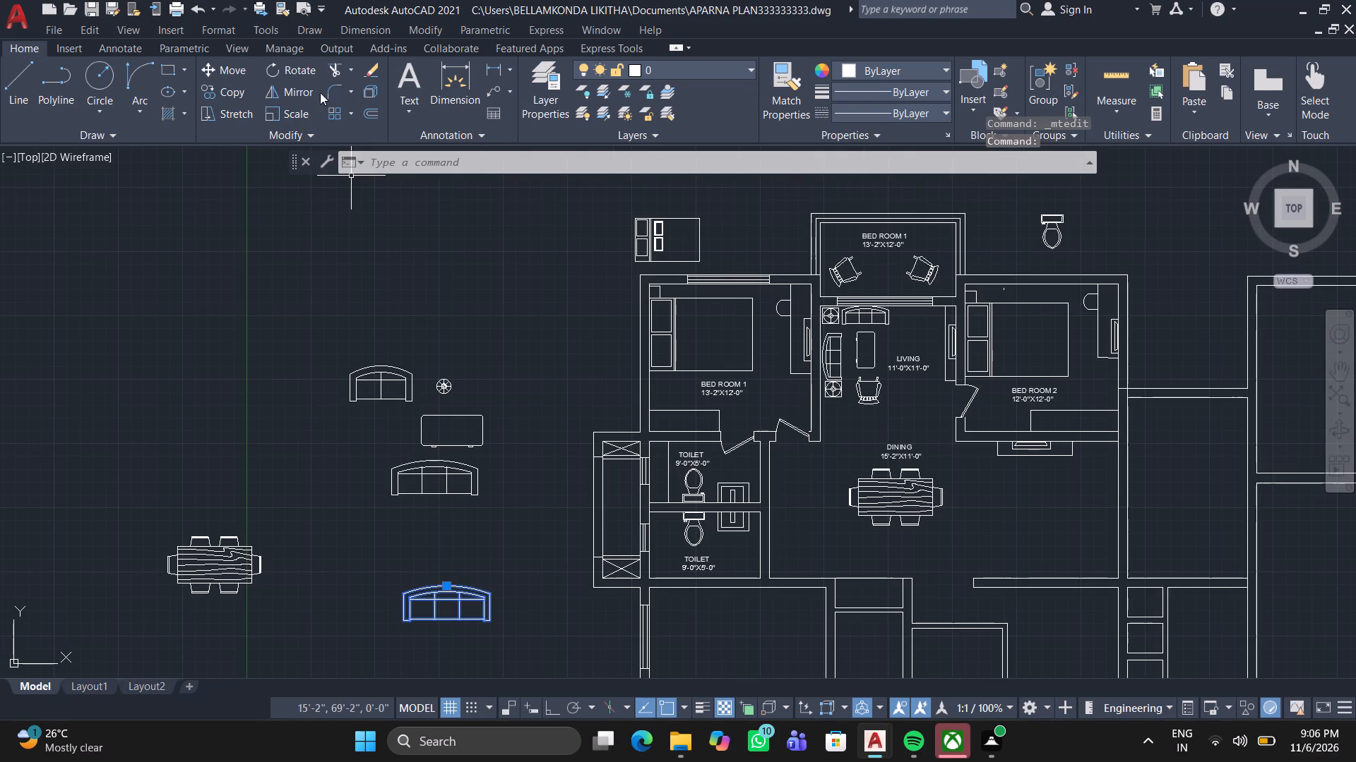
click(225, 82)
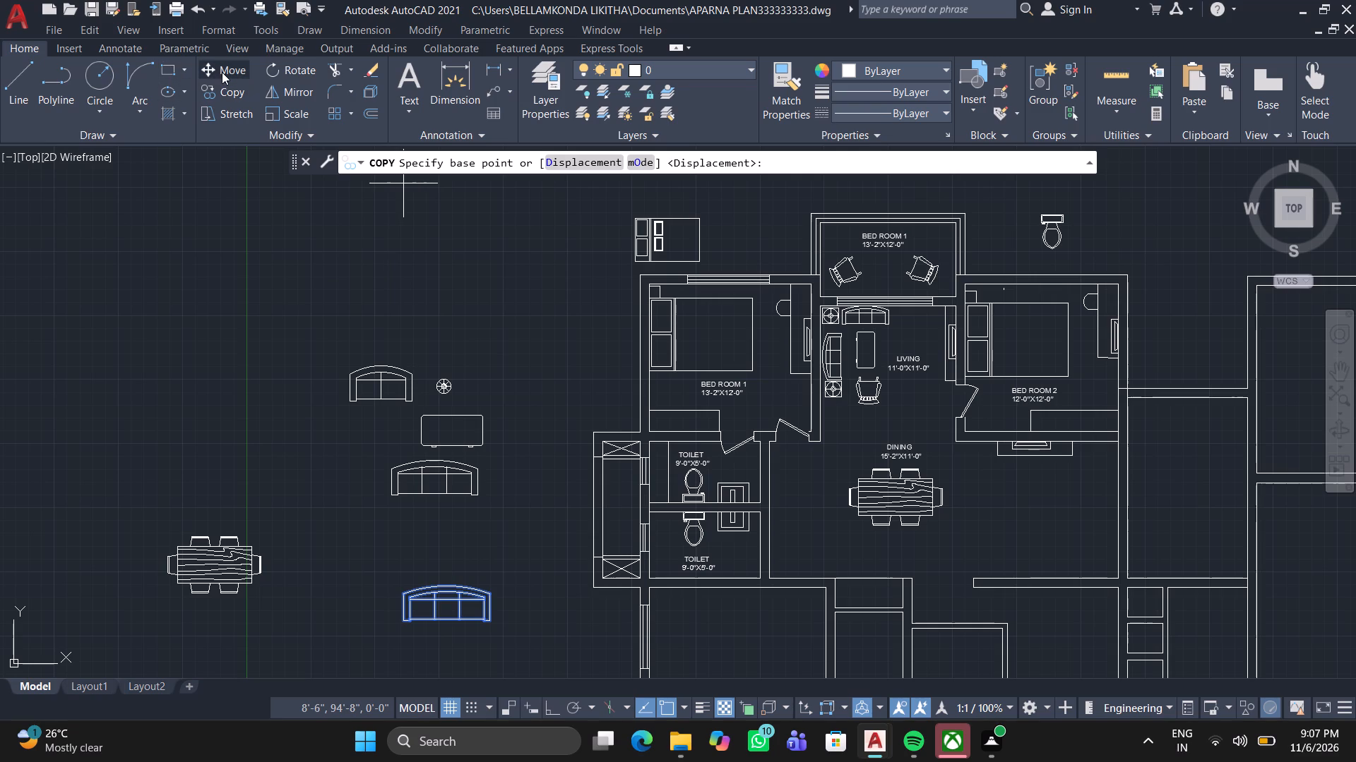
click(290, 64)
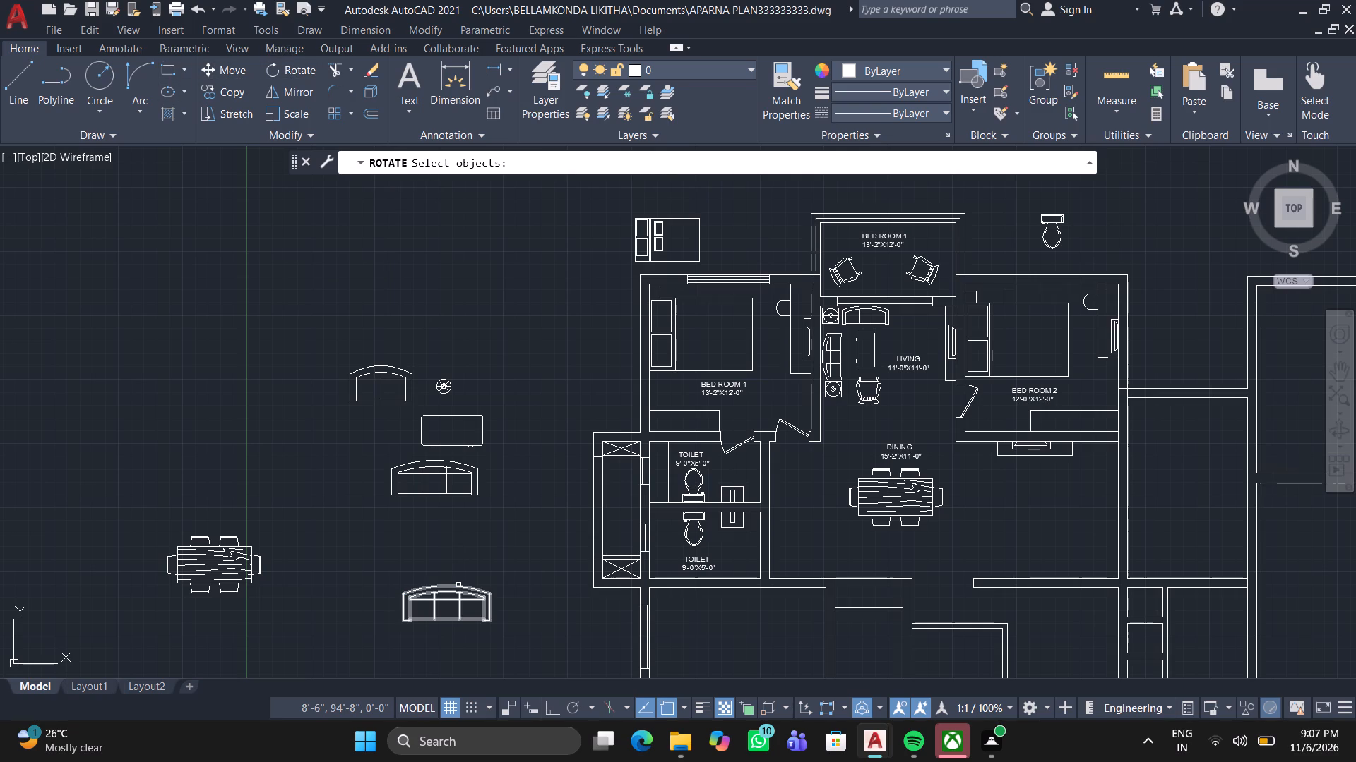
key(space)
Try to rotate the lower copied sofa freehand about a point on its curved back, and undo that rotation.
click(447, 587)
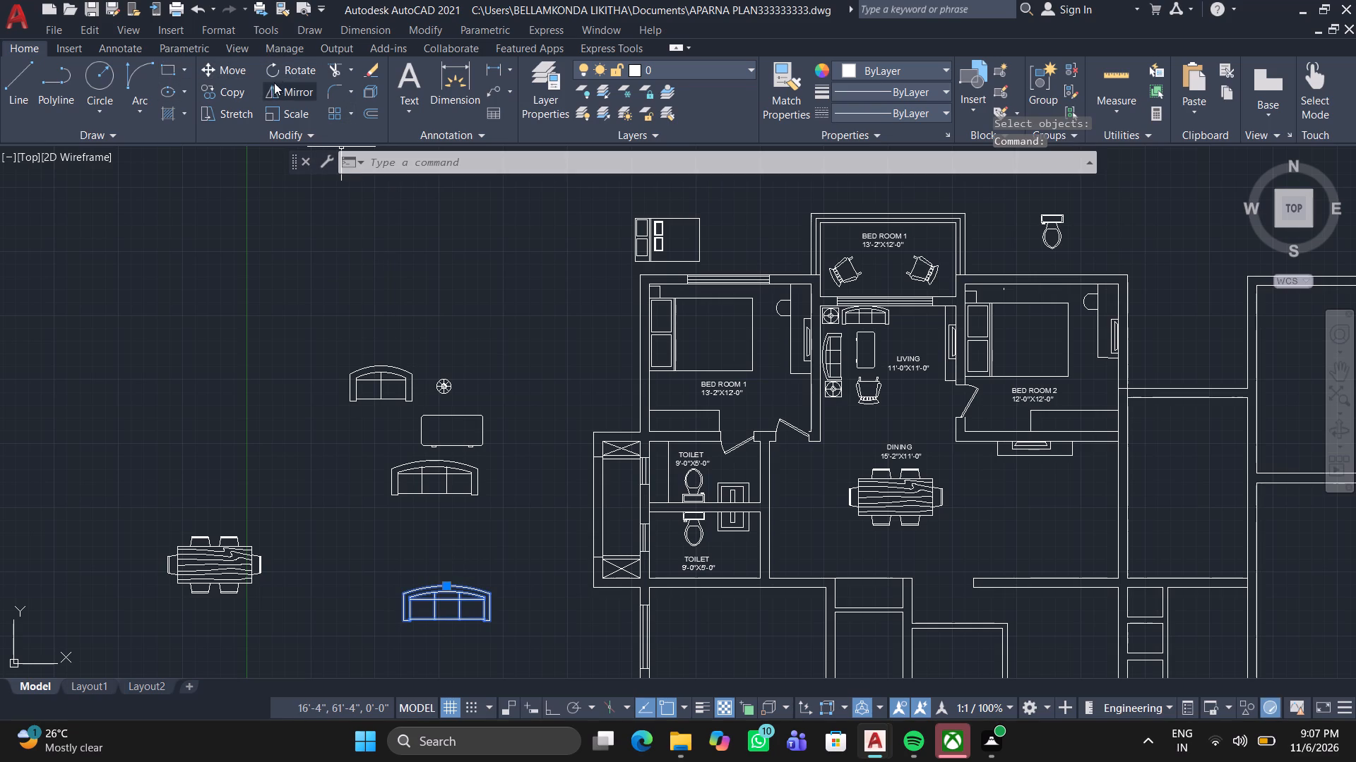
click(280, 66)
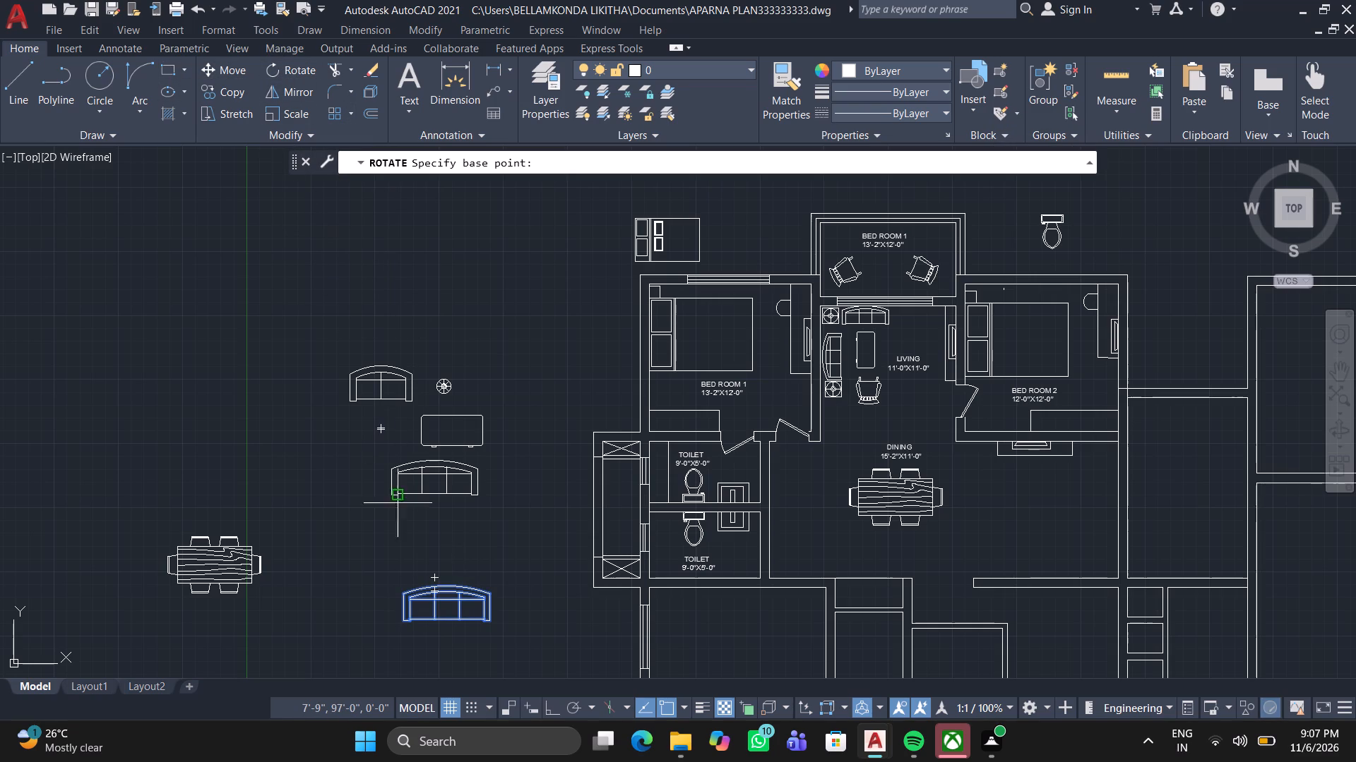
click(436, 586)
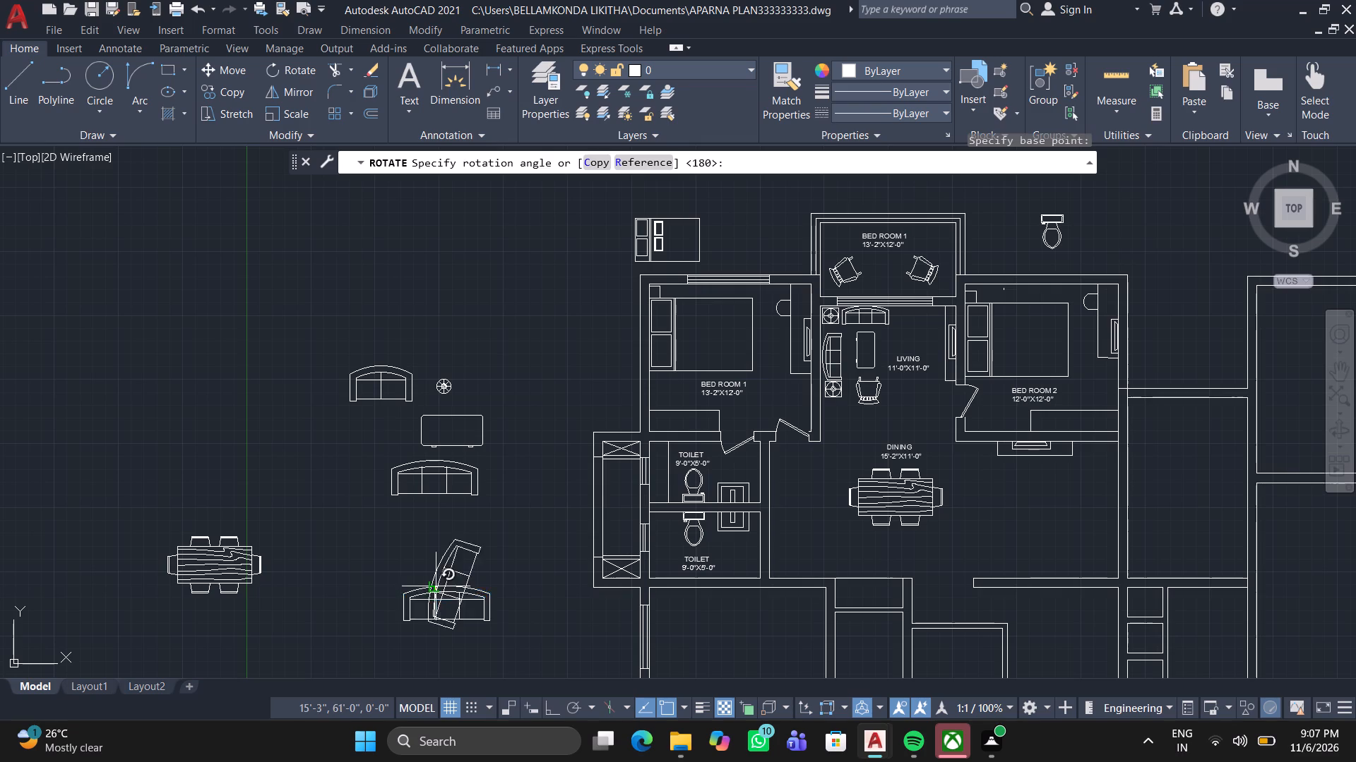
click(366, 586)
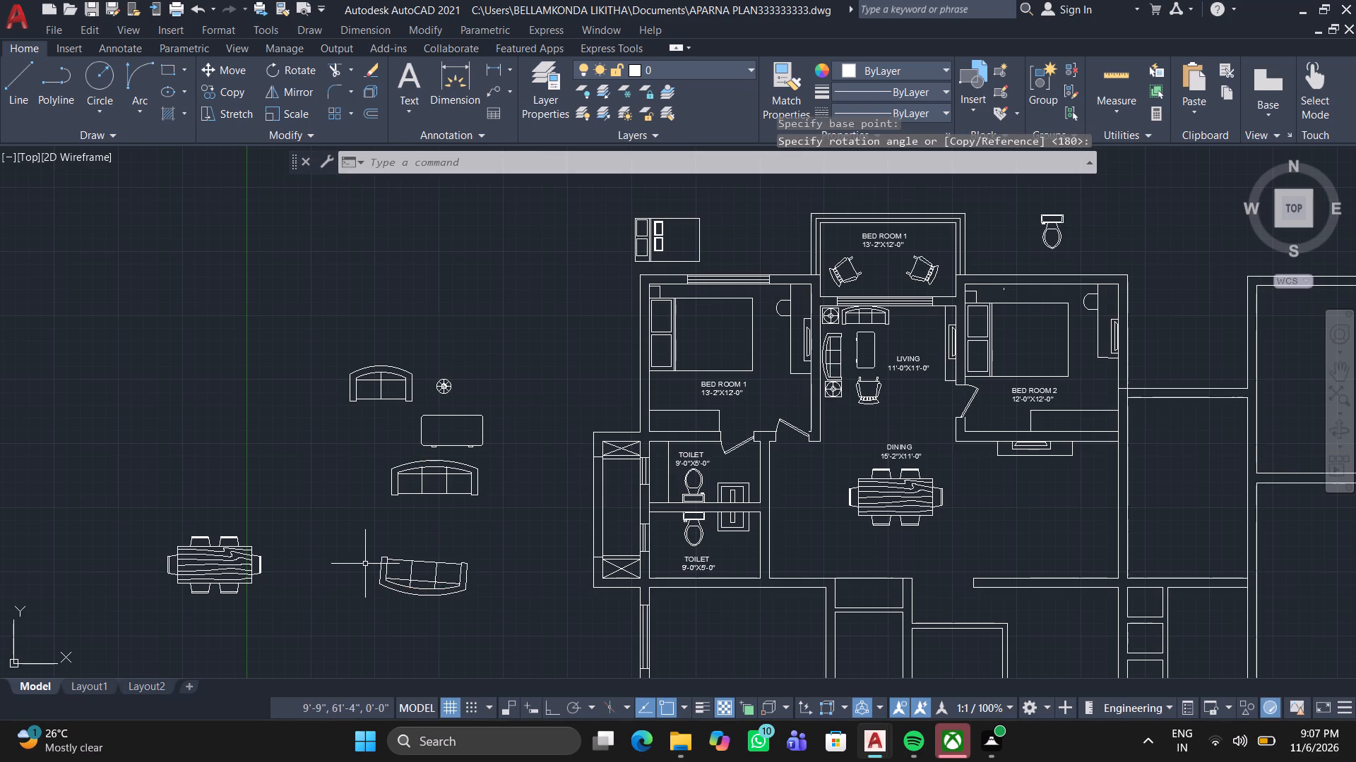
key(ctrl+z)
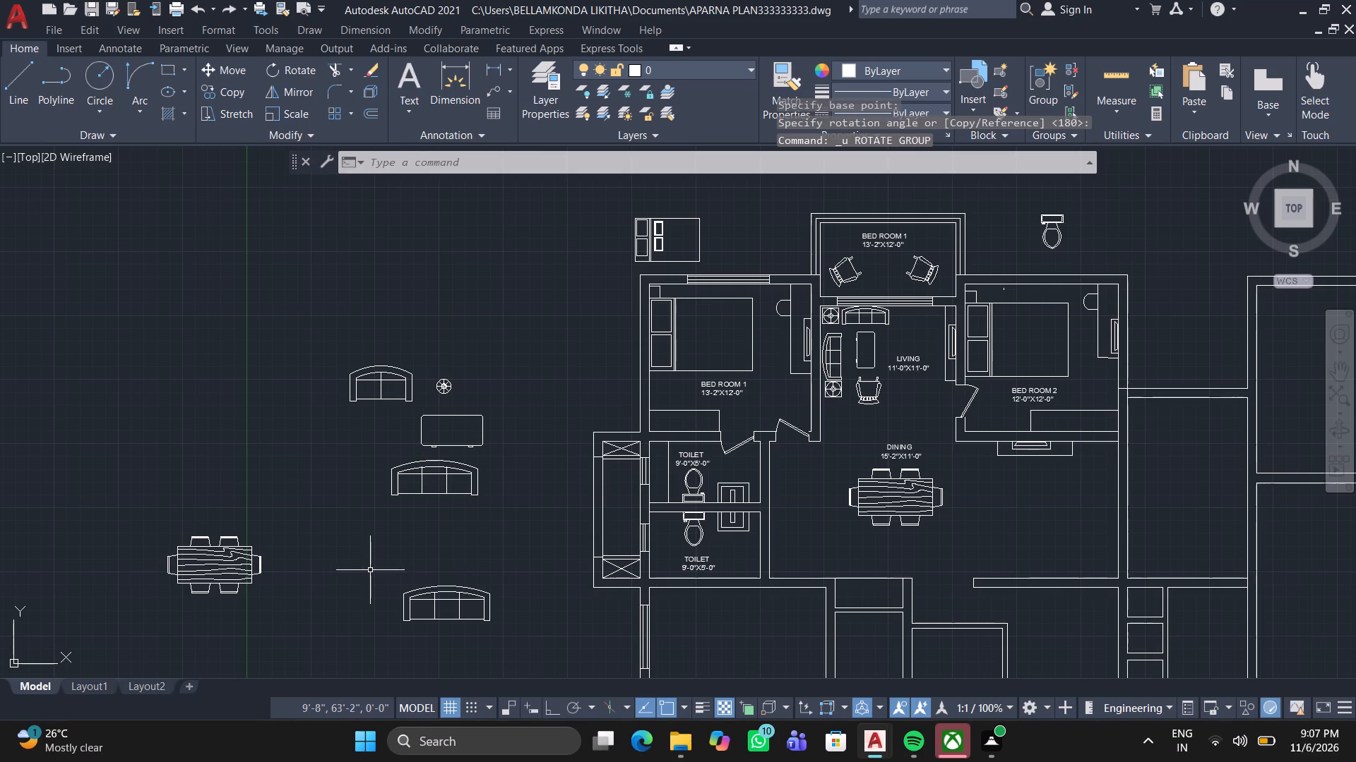
With Ortho on, rotate the lower copied sofa 180° about the midpoint of its curved back.
drag(370, 572, 436, 612)
click(523, 634)
click(543, 711)
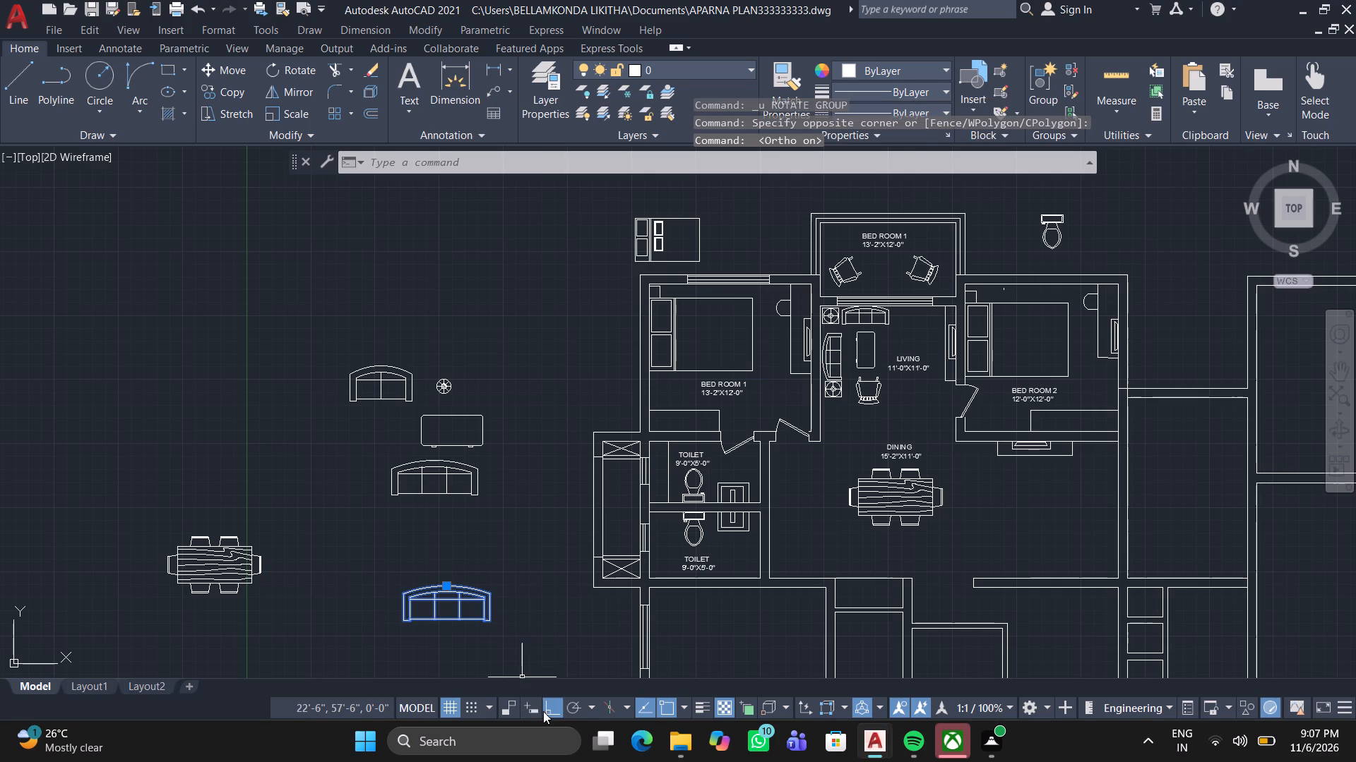
click(285, 66)
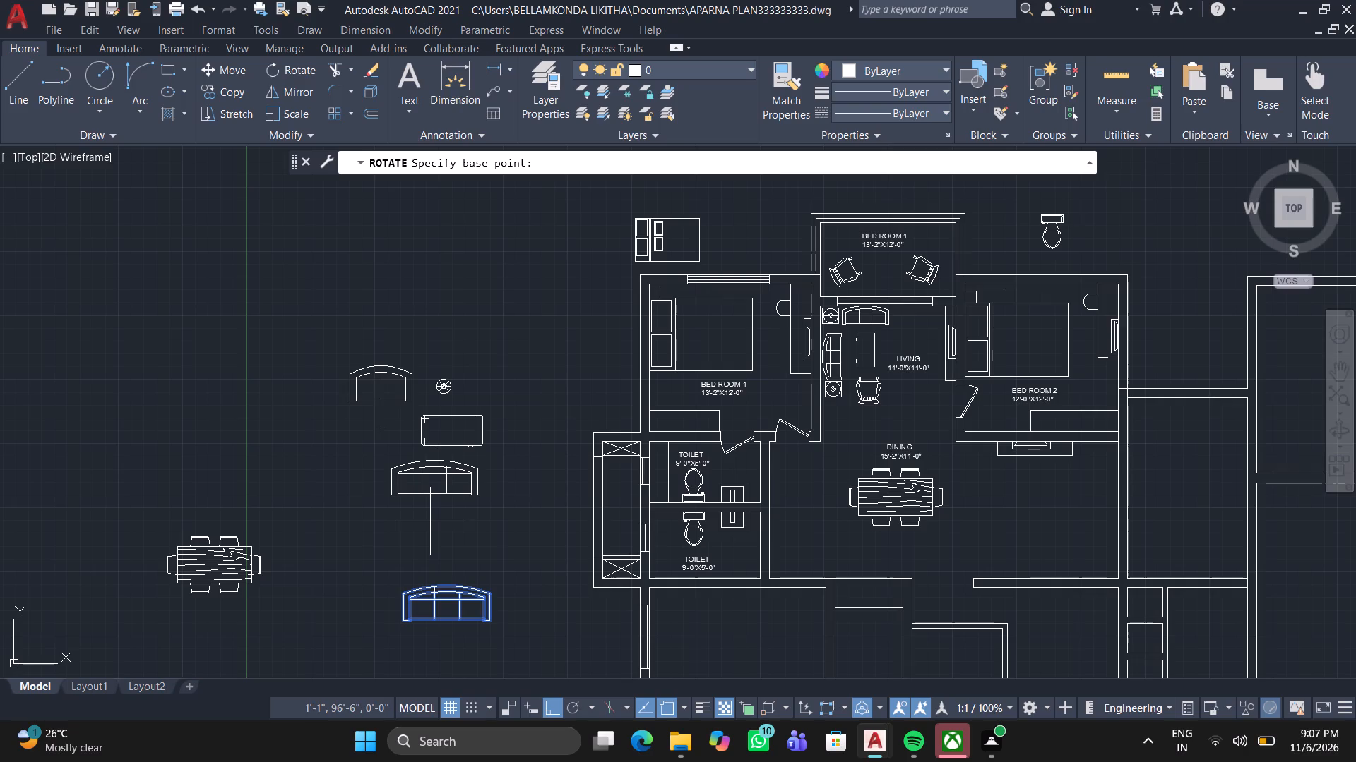
click(297, 69)
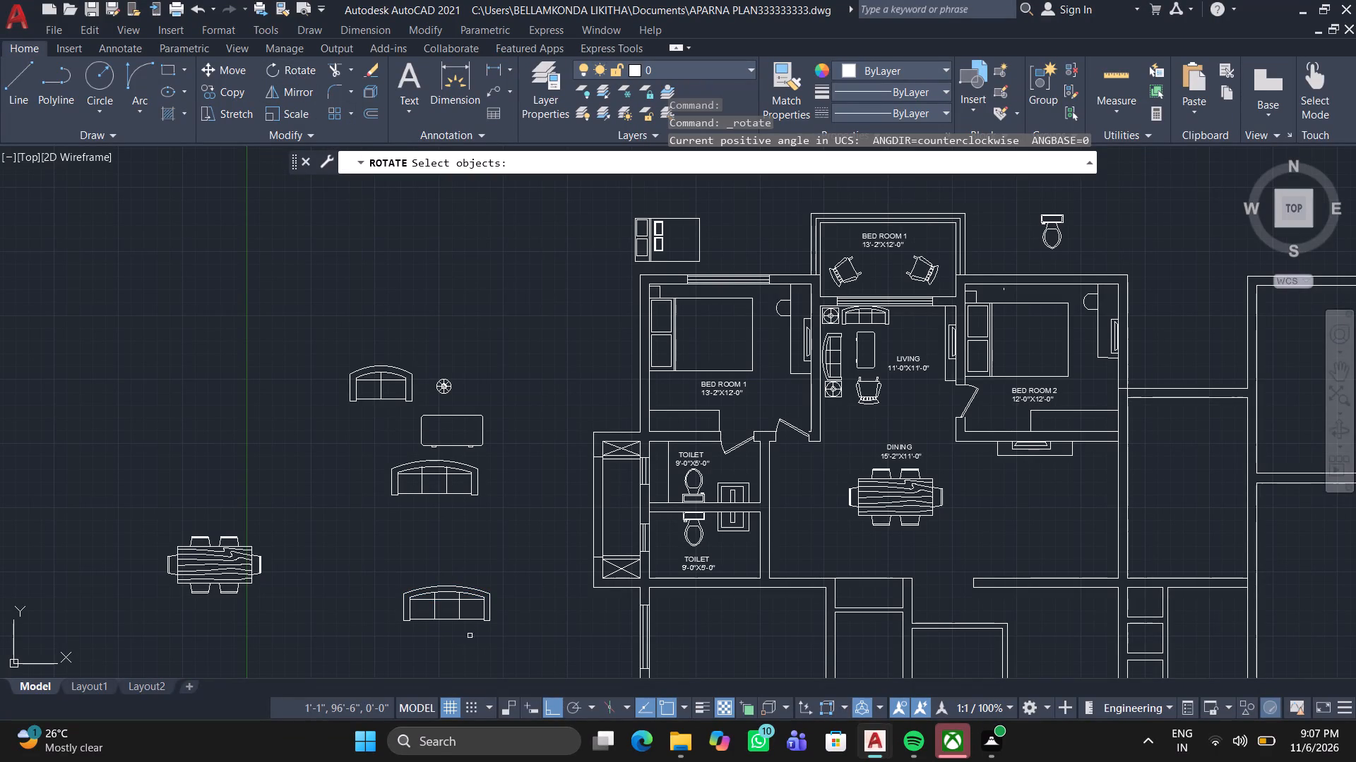
key(Escape)
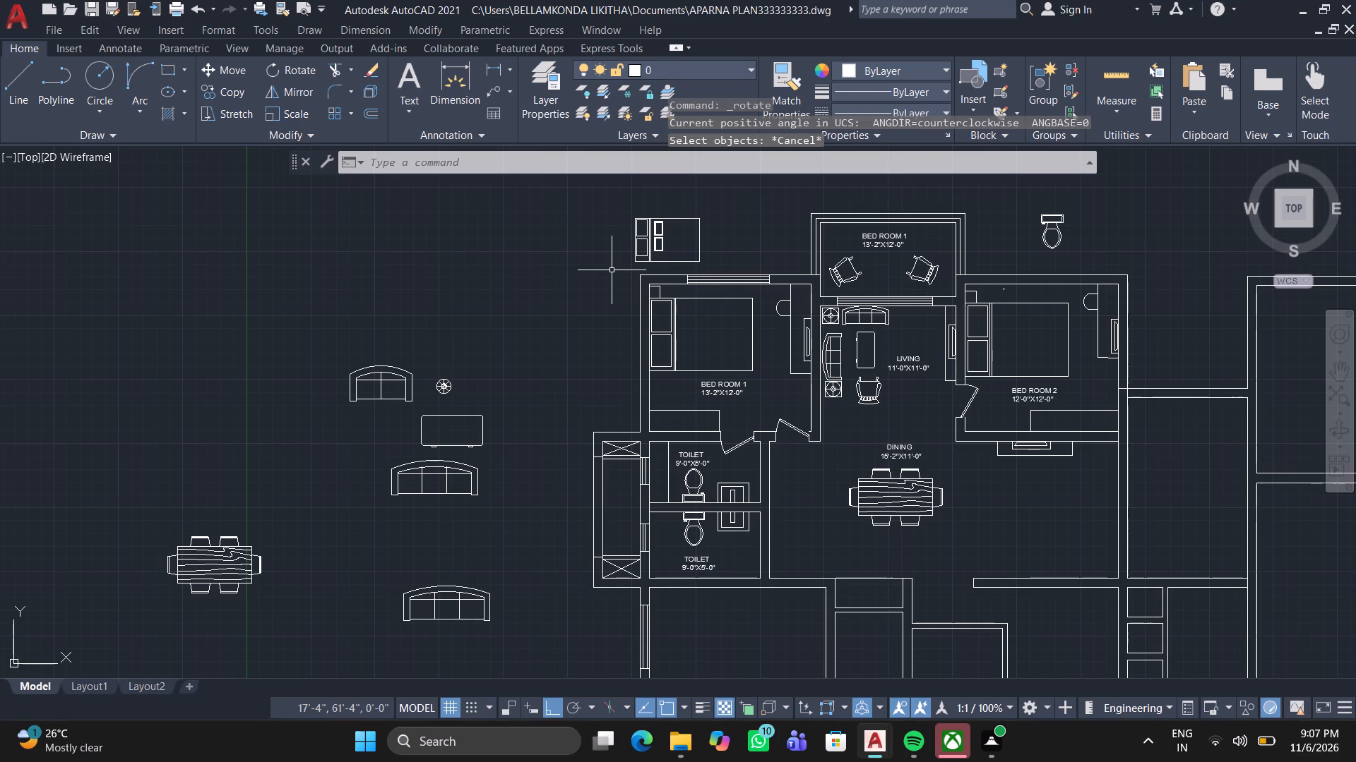
middle_drag(514, 345, 505, 267)
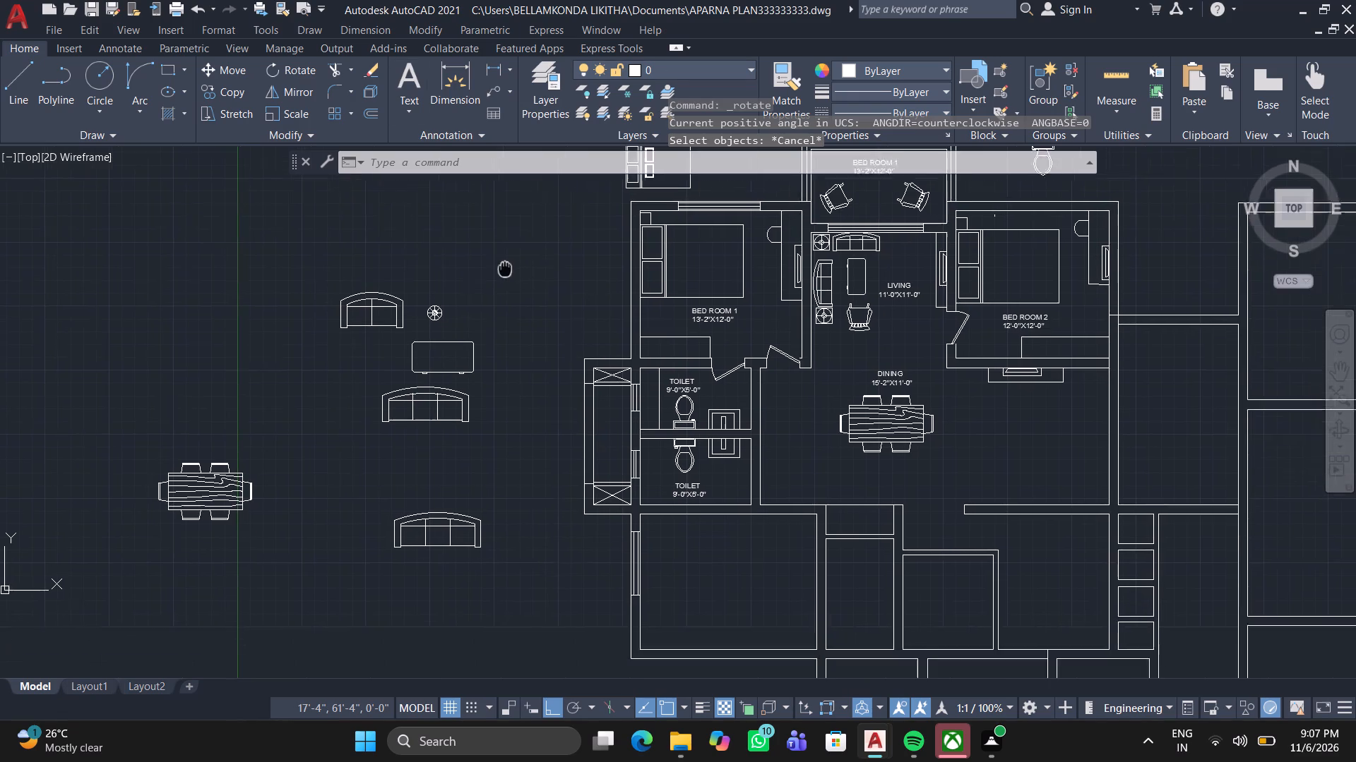
middle_drag(505, 267, 516, 225)
click(444, 466)
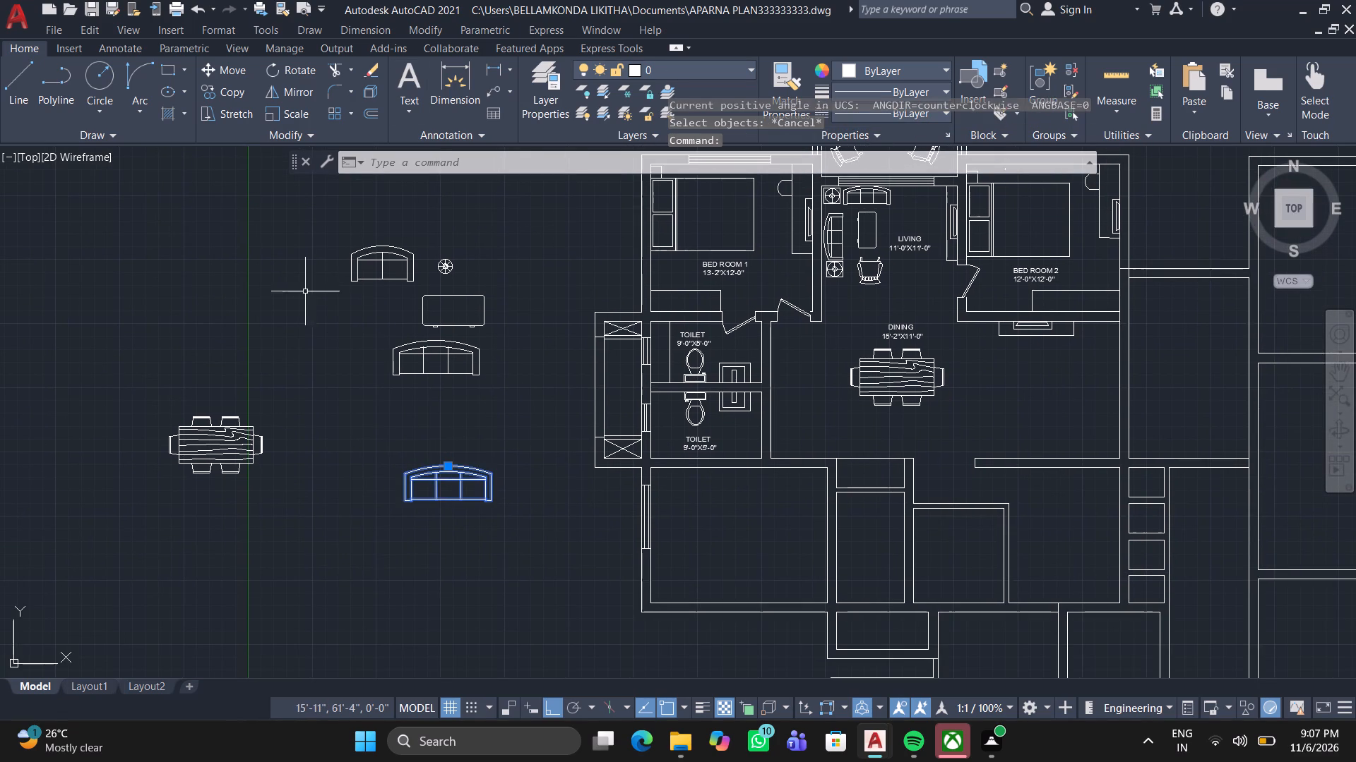
click(293, 68)
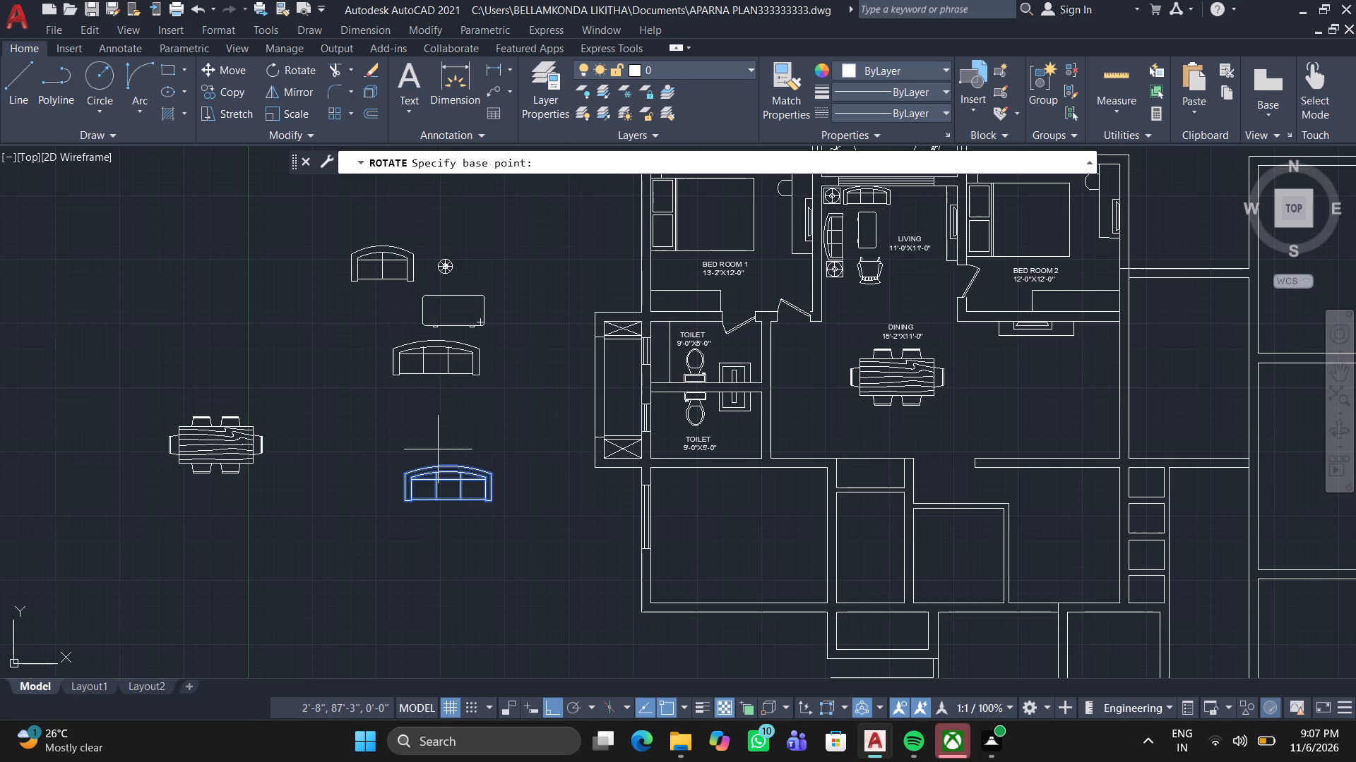
click(450, 465)
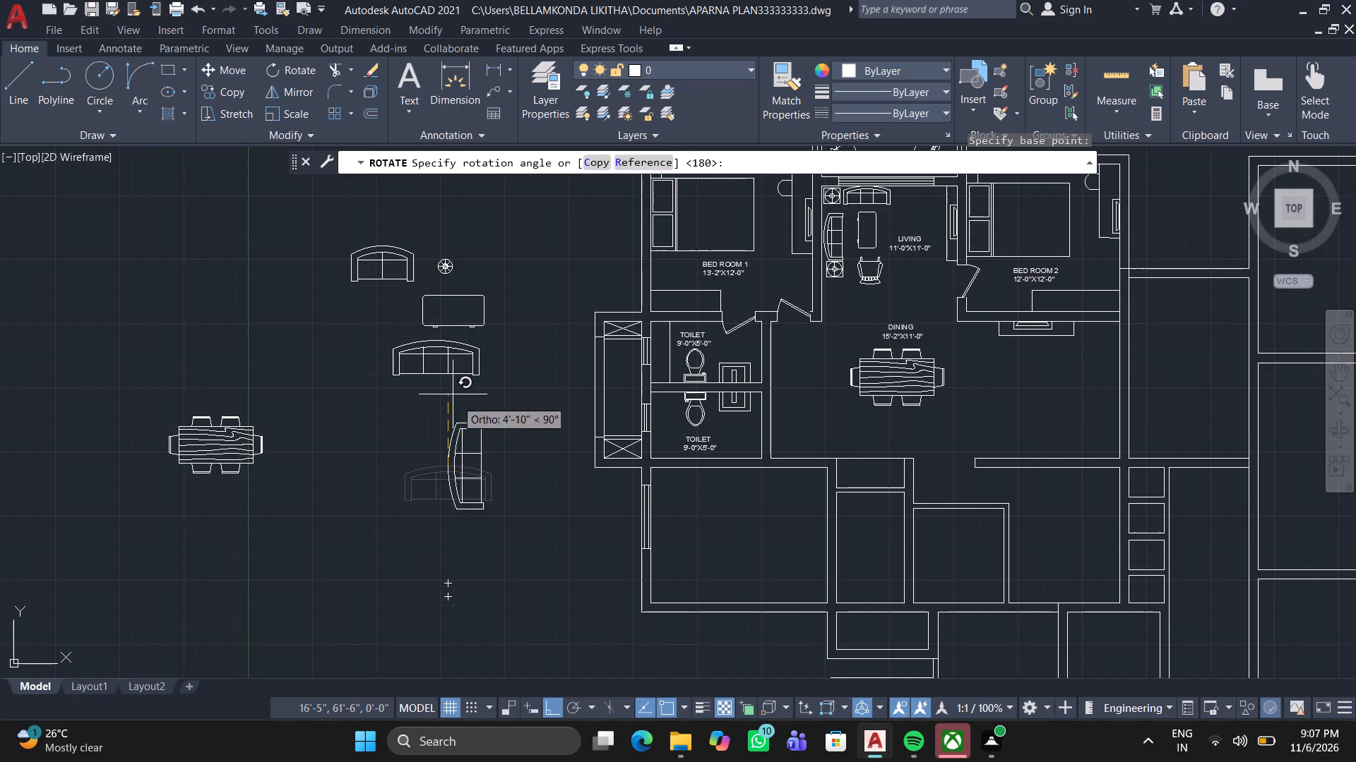
click(343, 378)
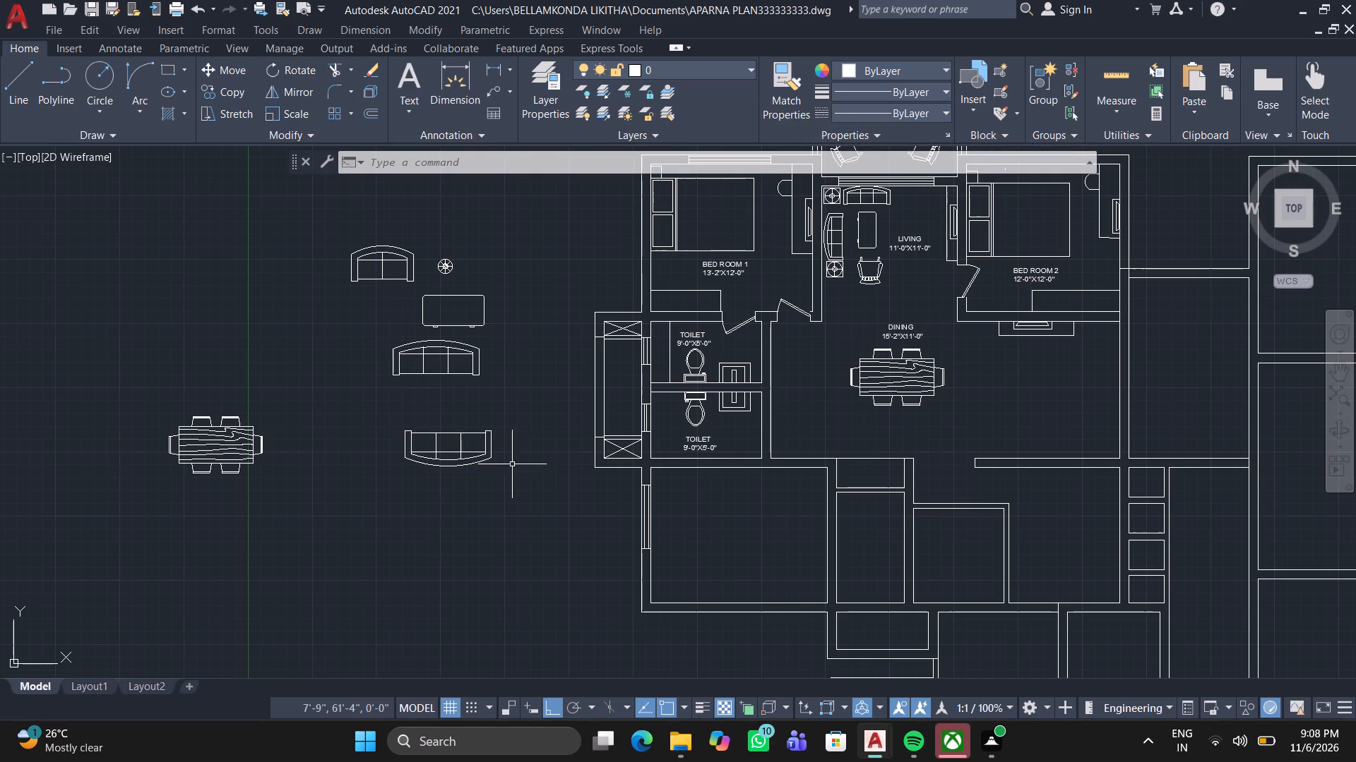
Copy the rotated sofa, with Ortho off, into the space below BED ROOM 2, backing onto the lower wall.
click(513, 485)
click(370, 419)
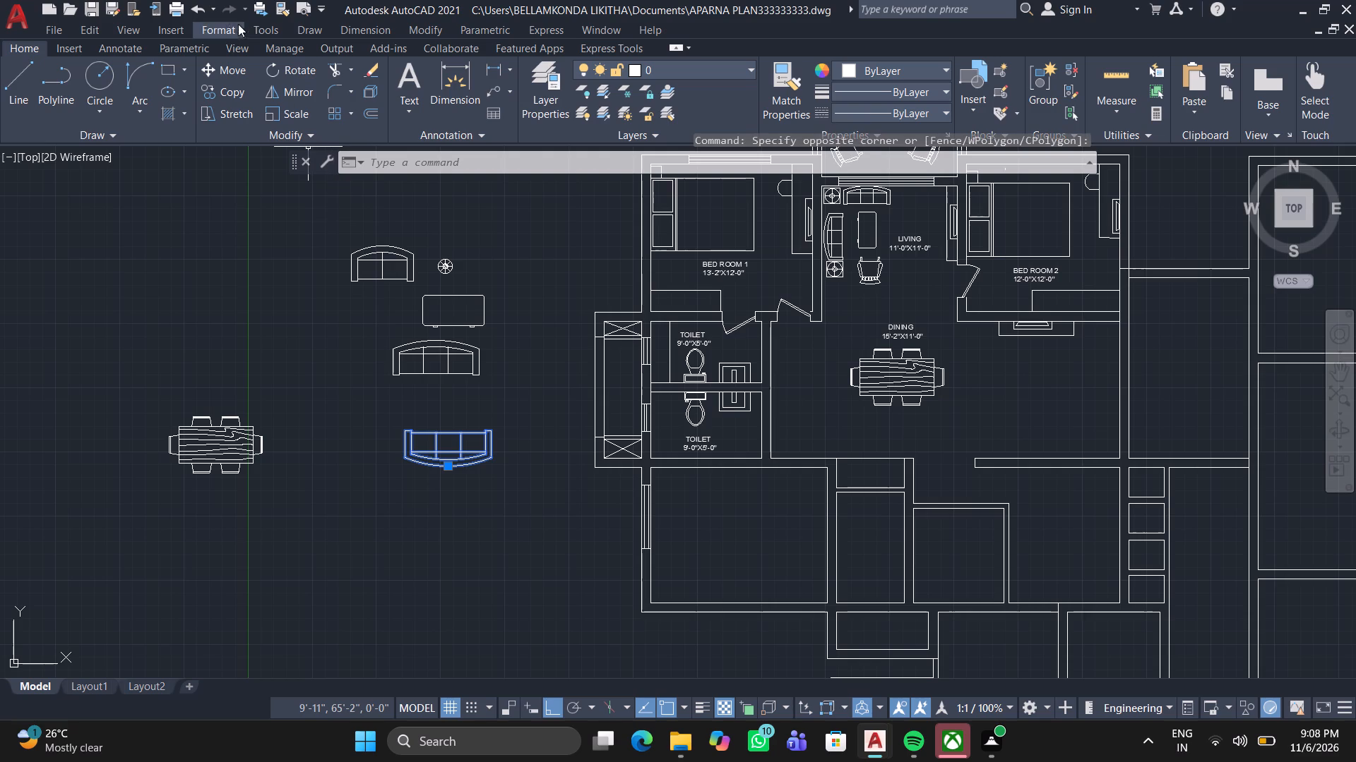
click(209, 87)
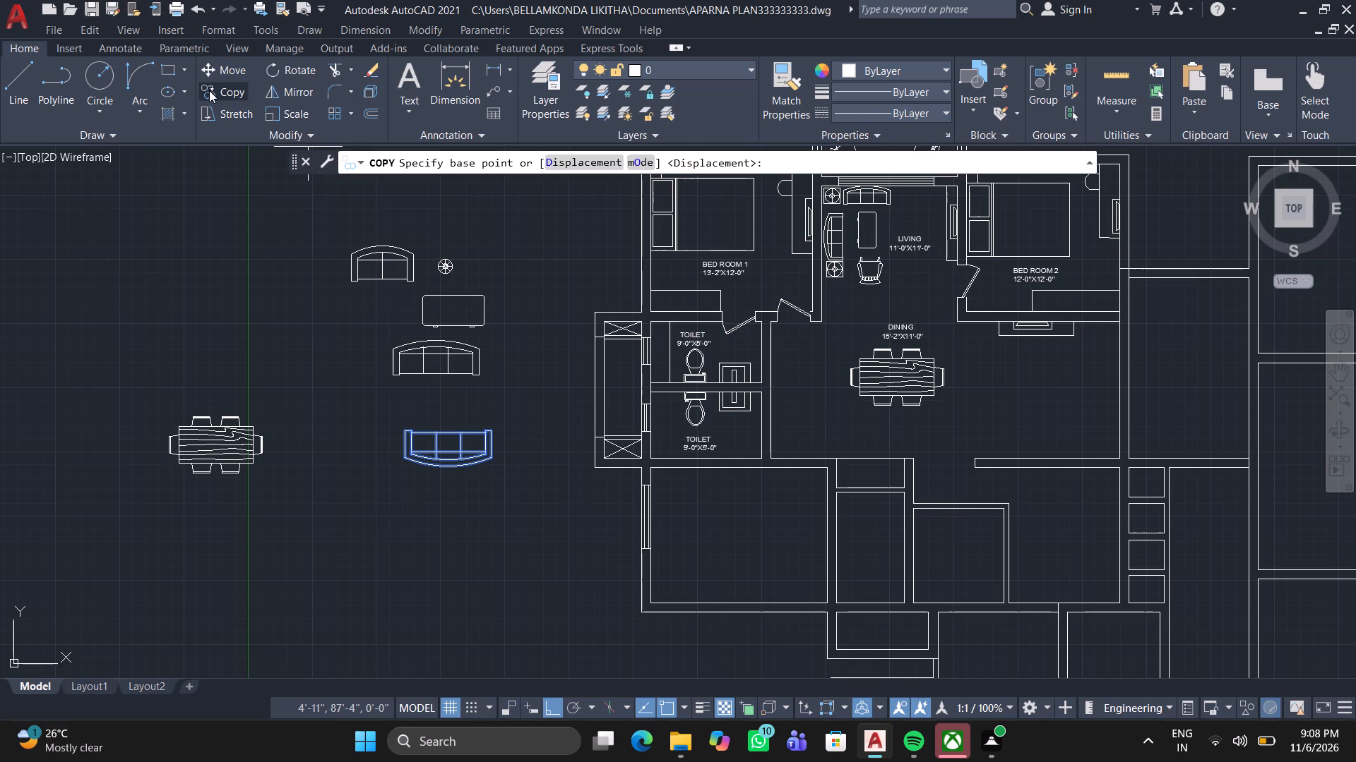
click(447, 460)
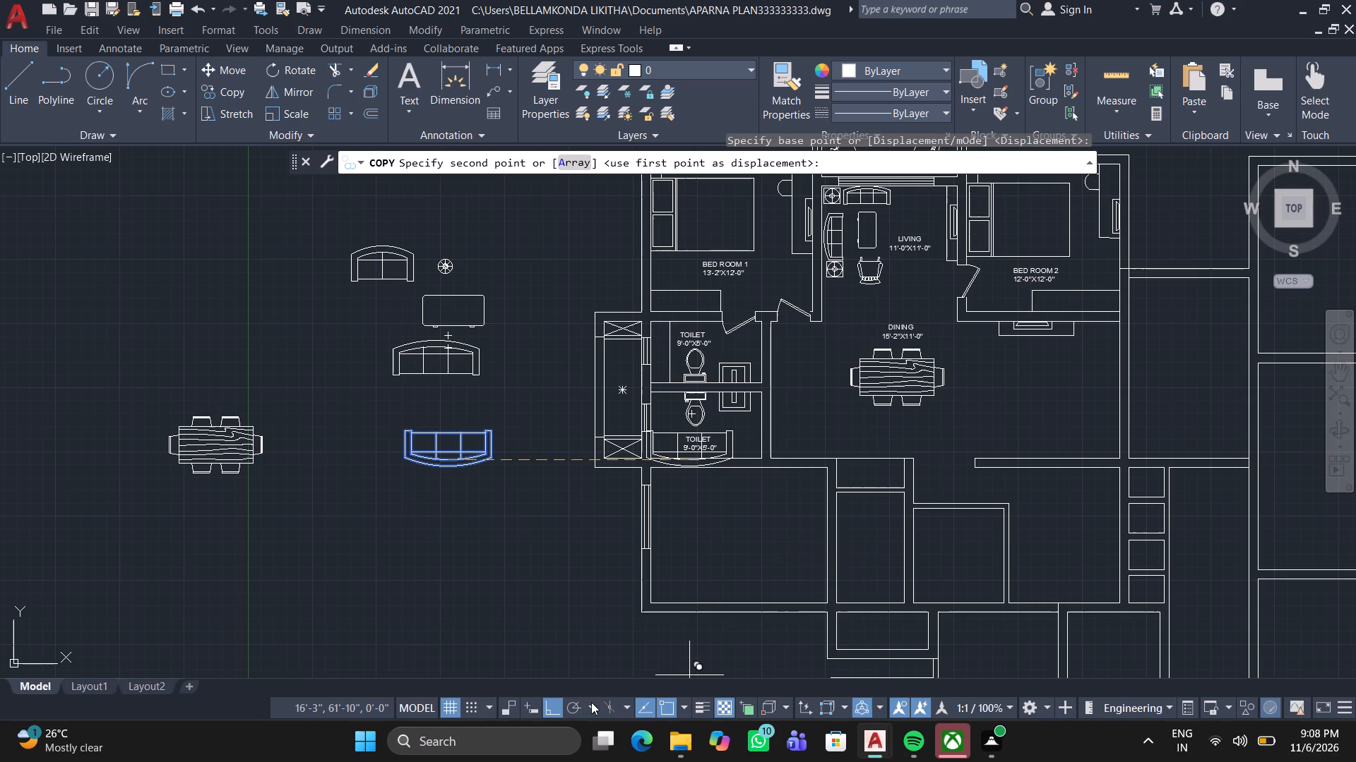
click(553, 698)
scroll(1058, 435, up, 2)
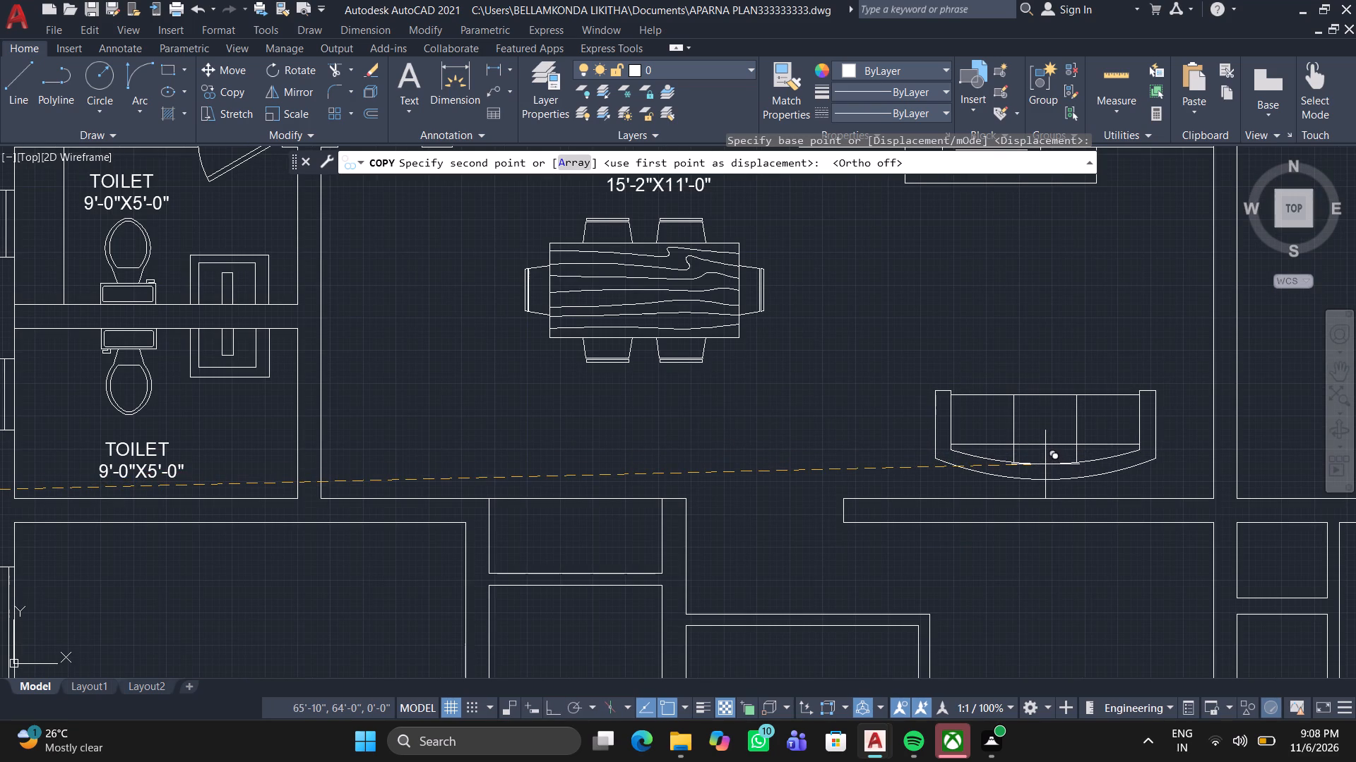
click(1045, 464)
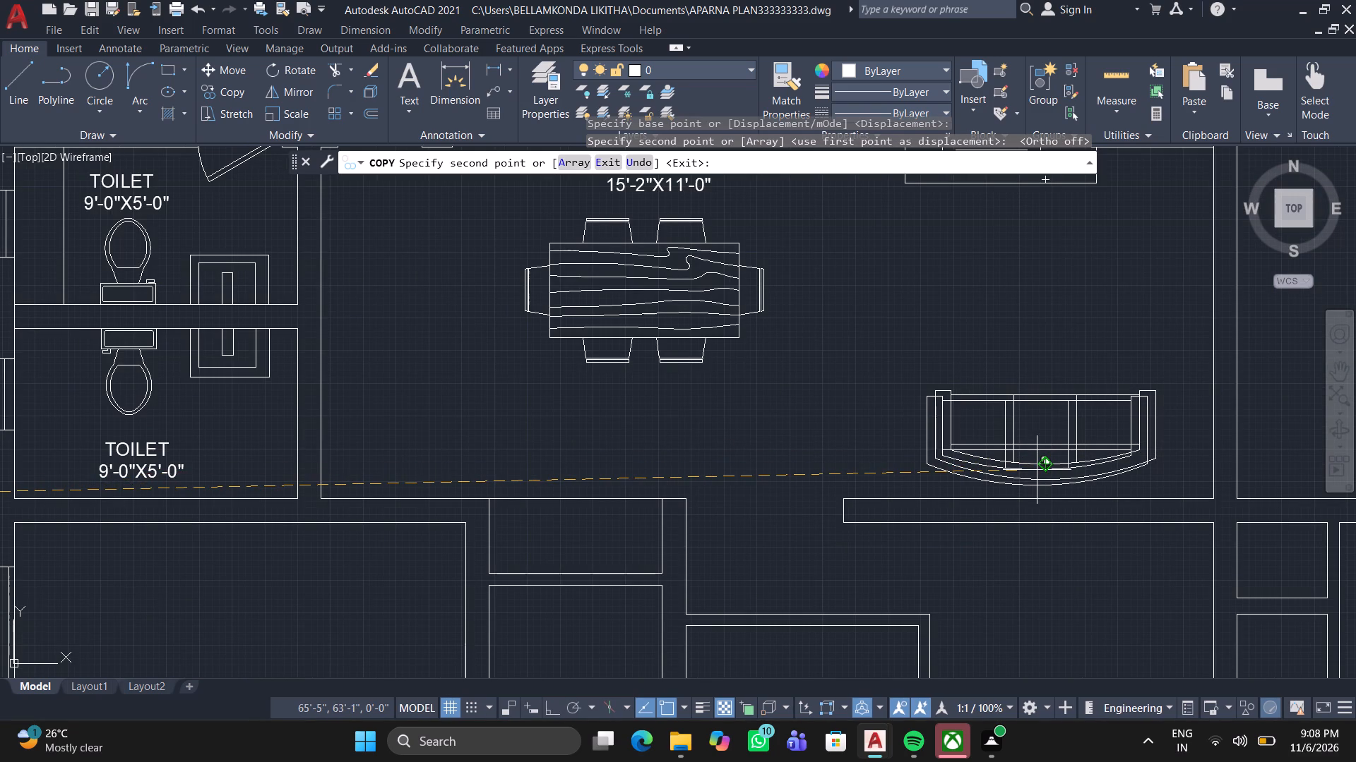
key(space)
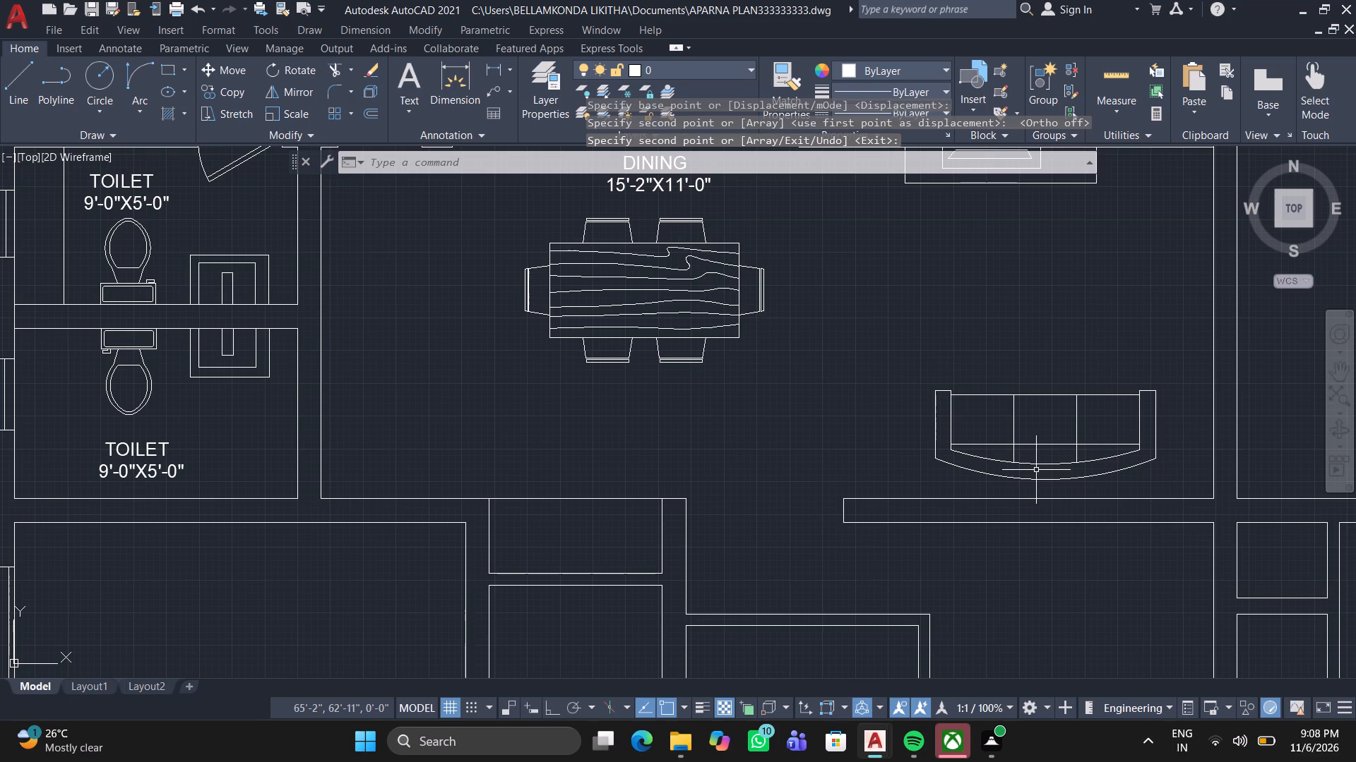
Nudge the sofa placed below BED ROOM 2 slightly closer to the lower wall behind it.
click(940, 405)
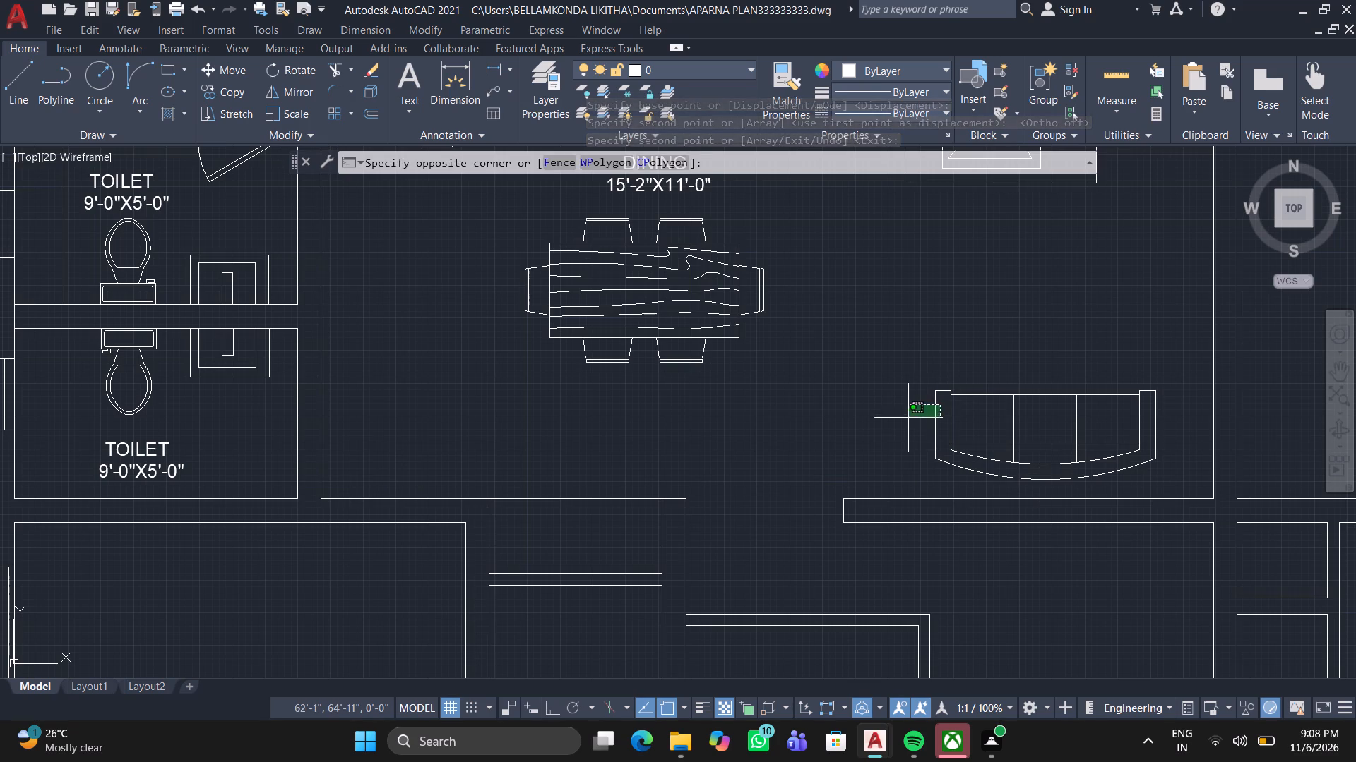
drag(903, 420, 893, 416)
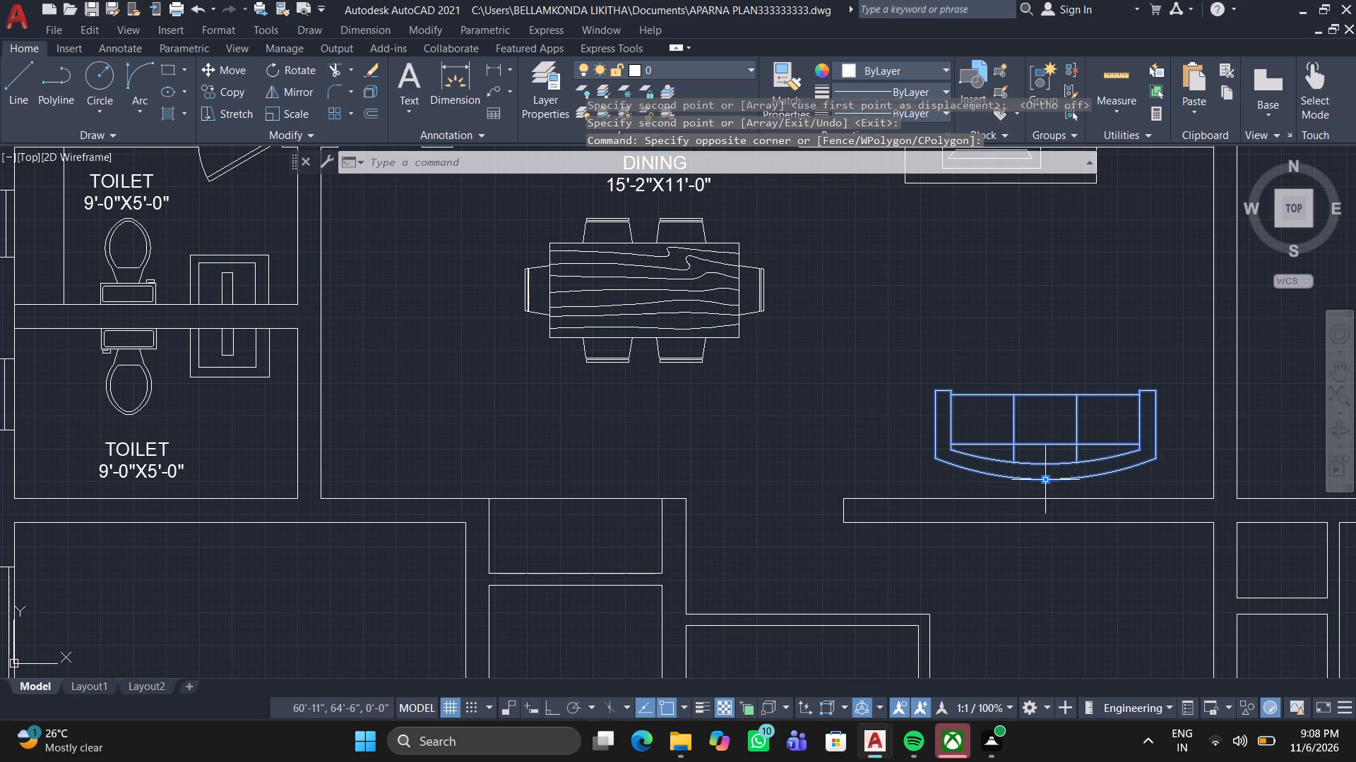
double_click(1046, 483)
double_click(1034, 490)
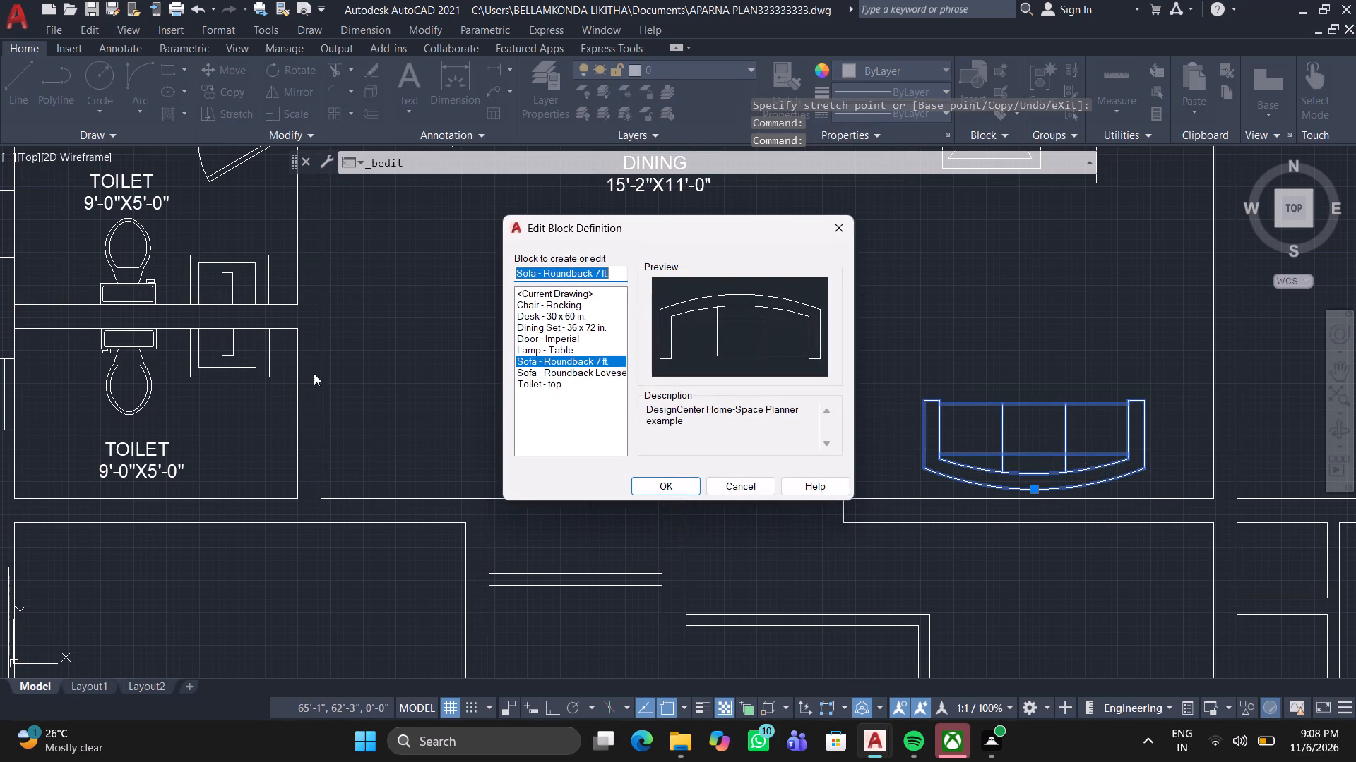
click(838, 222)
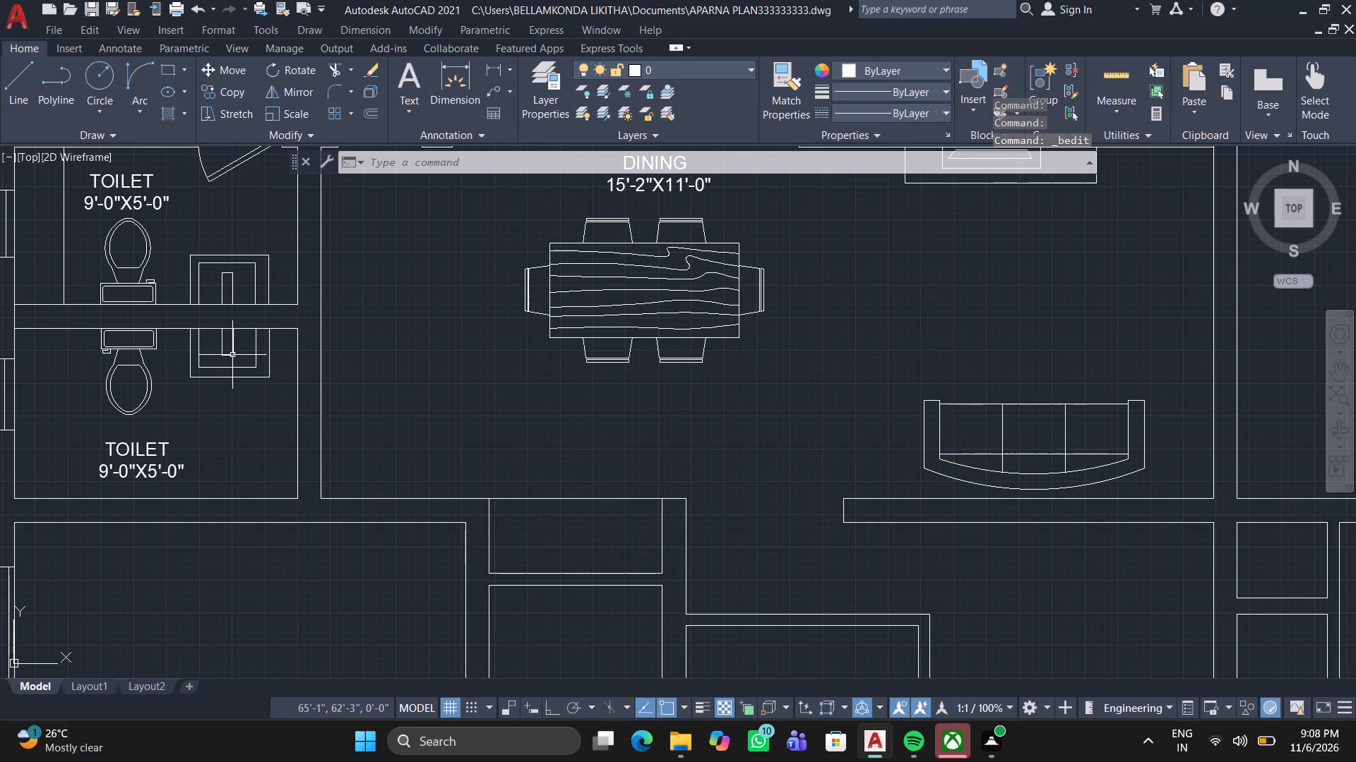
Copy the rocking chair from the living room into the open space between the dining table and the new sofa.
scroll(232, 366, down, 2)
middle_drag(131, 399, 381, 464)
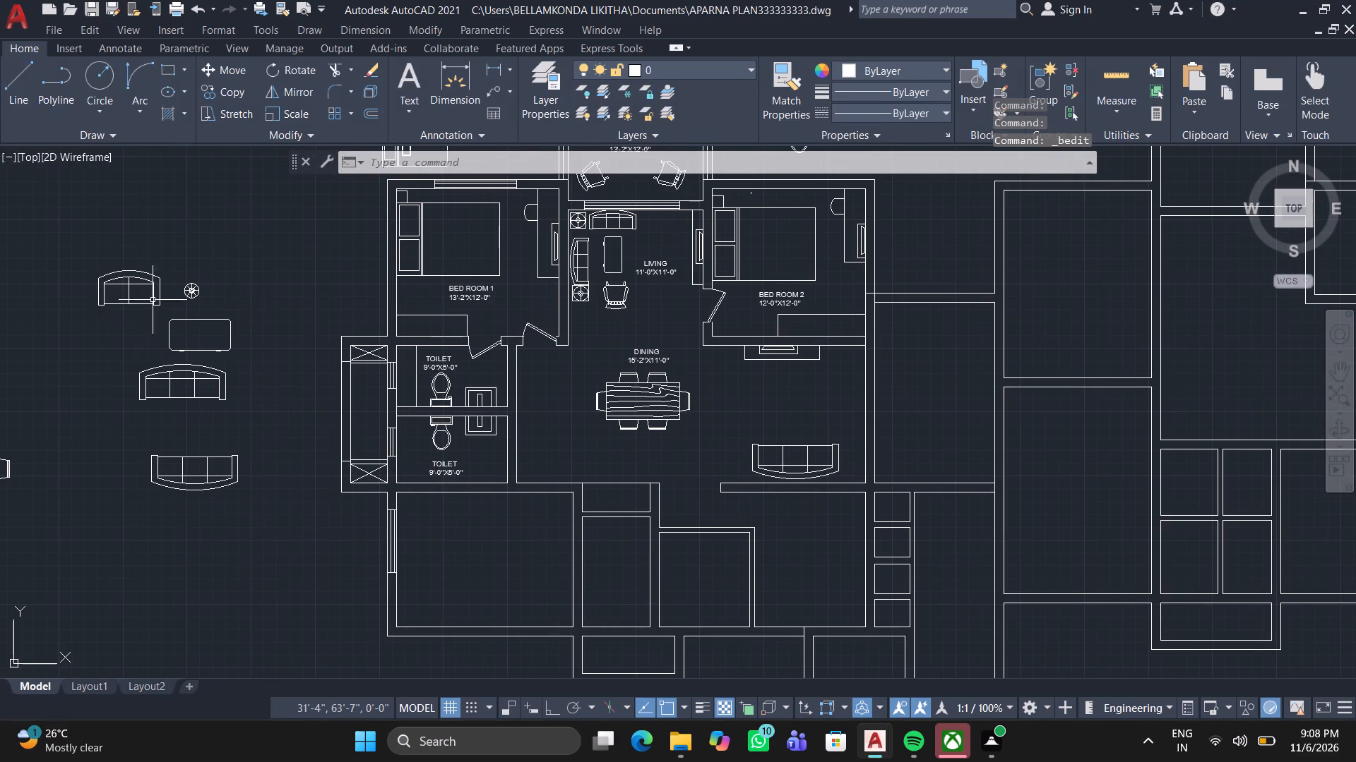
middle_drag(597, 277, 563, 346)
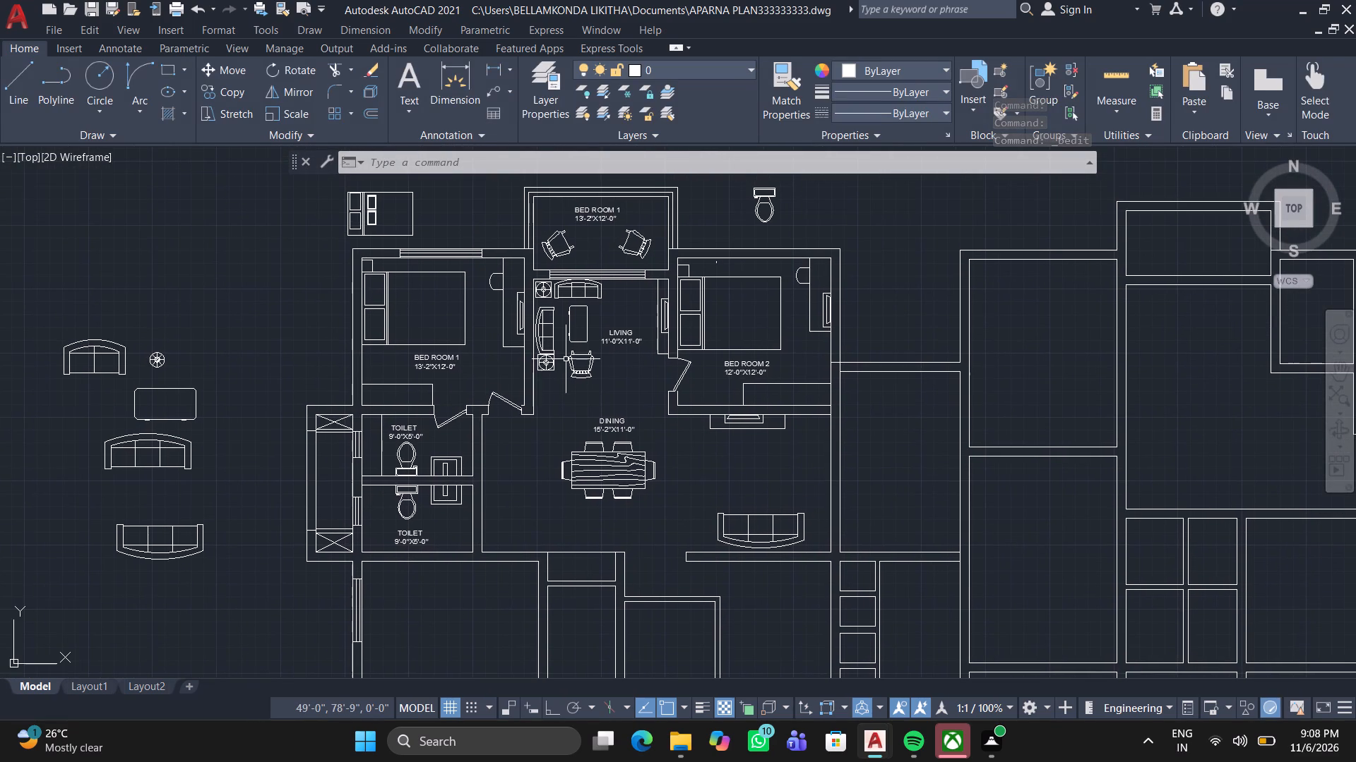
click(573, 375)
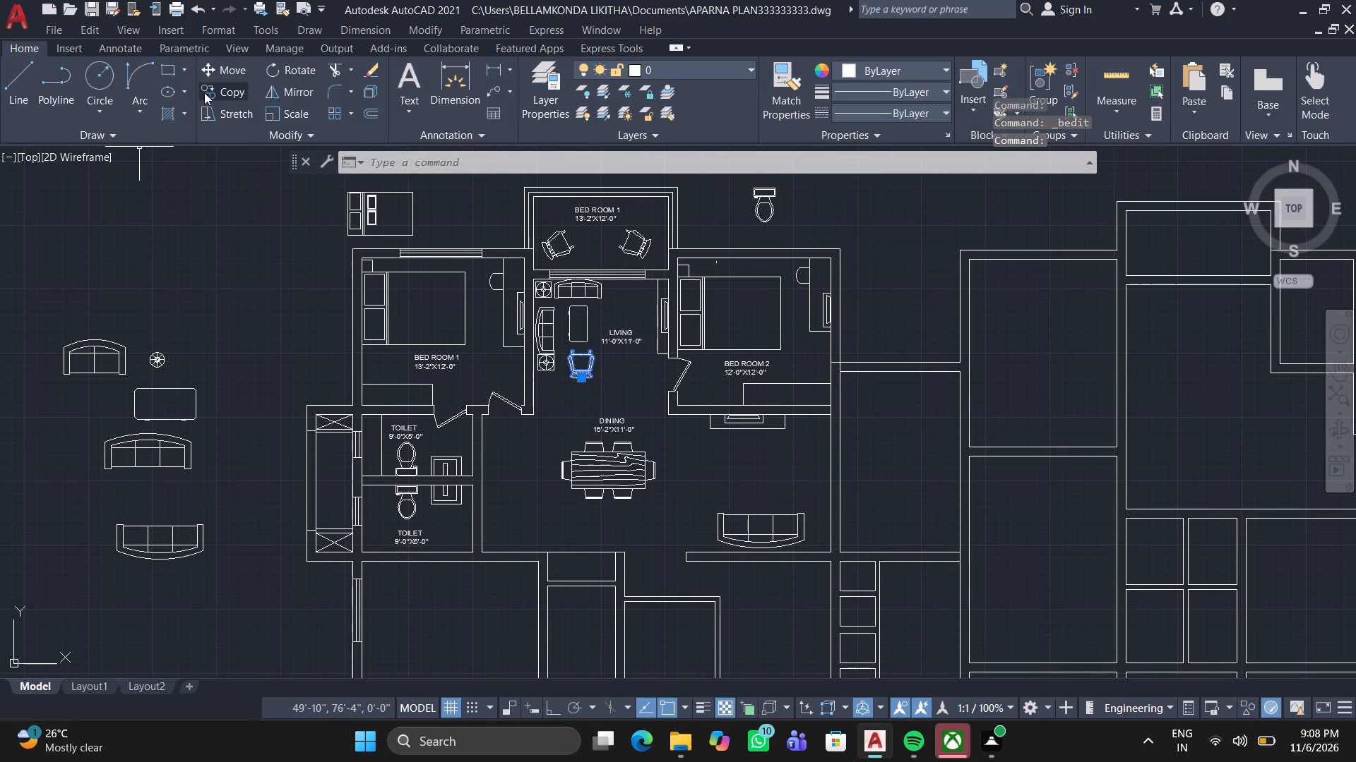
click(204, 92)
scroll(630, 395, up, 1)
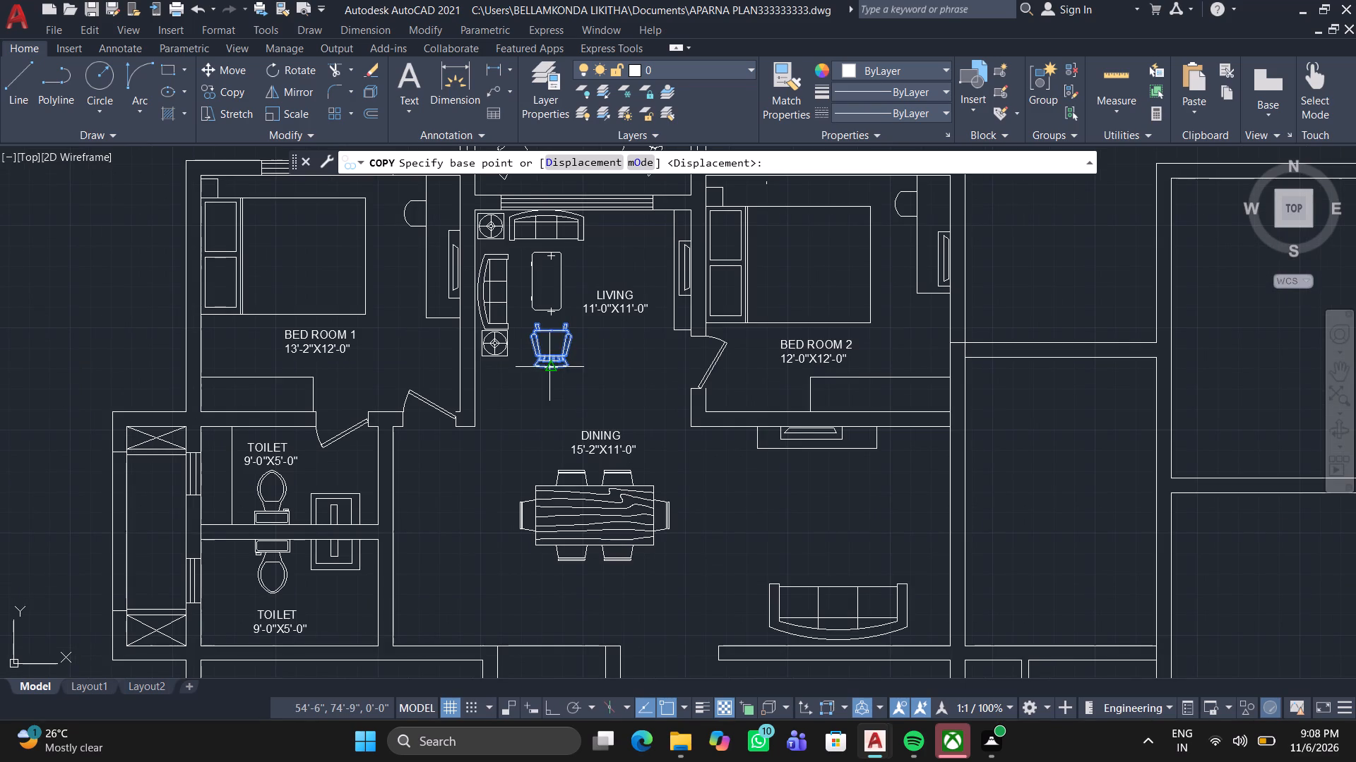
click(548, 366)
scroll(753, 494, up, 1)
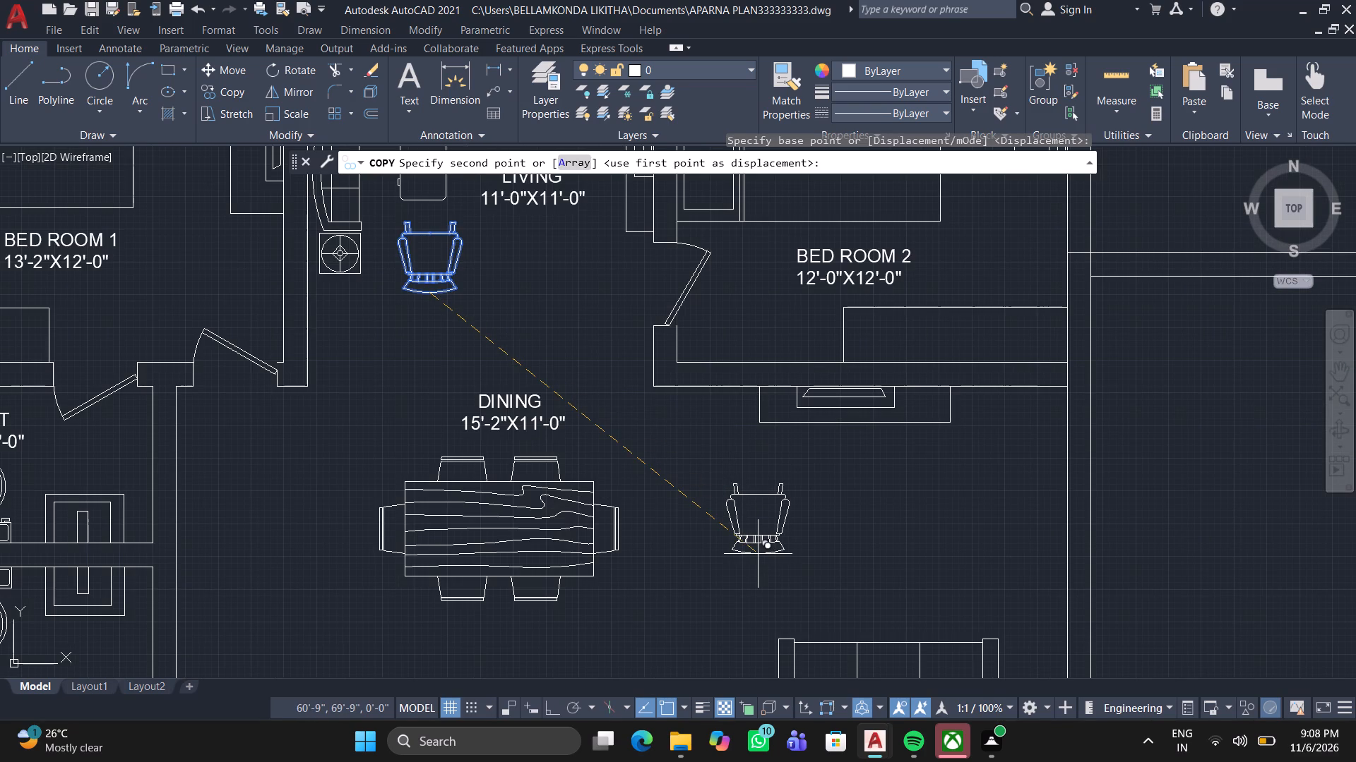
click(758, 554)
key(space)
With Ortho on, rotate the copied chair 270° about its front corner so its back faces the dining table.
click(758, 554)
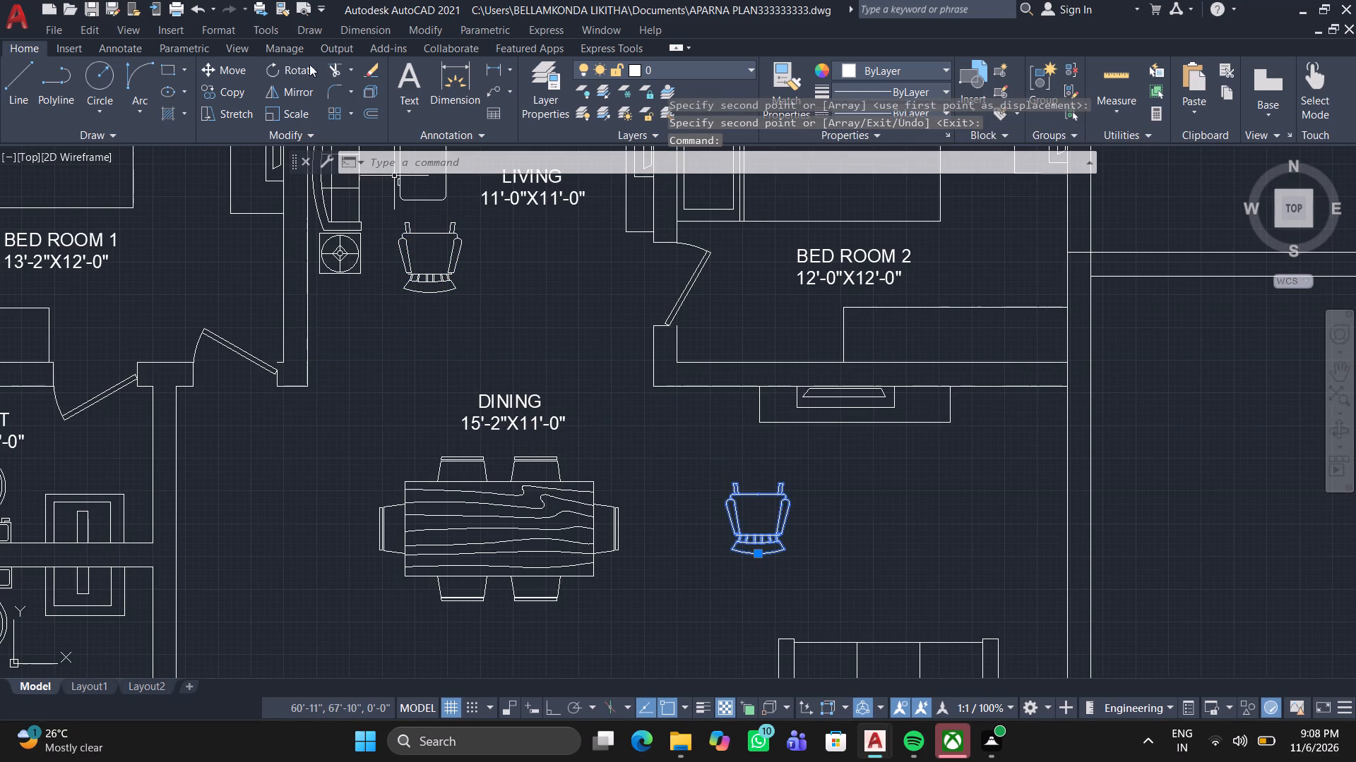
click(287, 68)
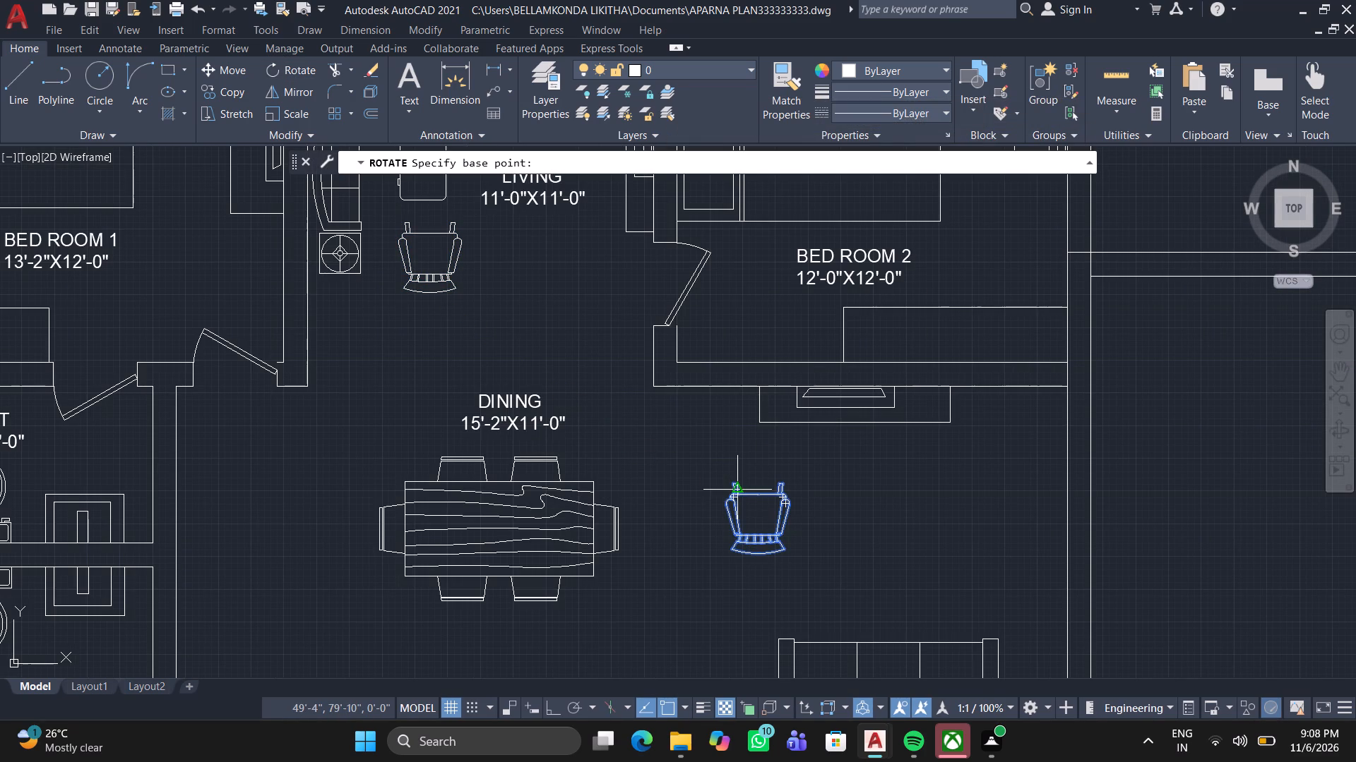
click(739, 483)
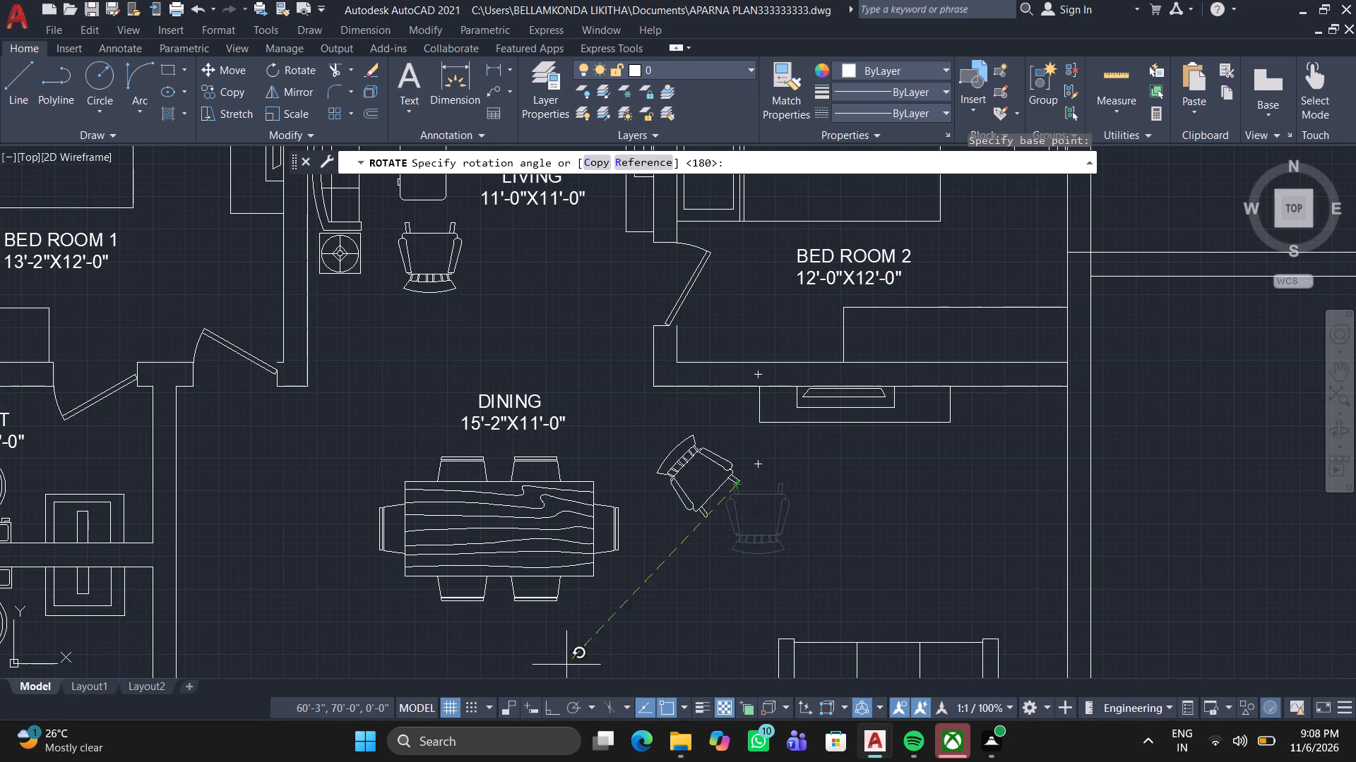
click(546, 710)
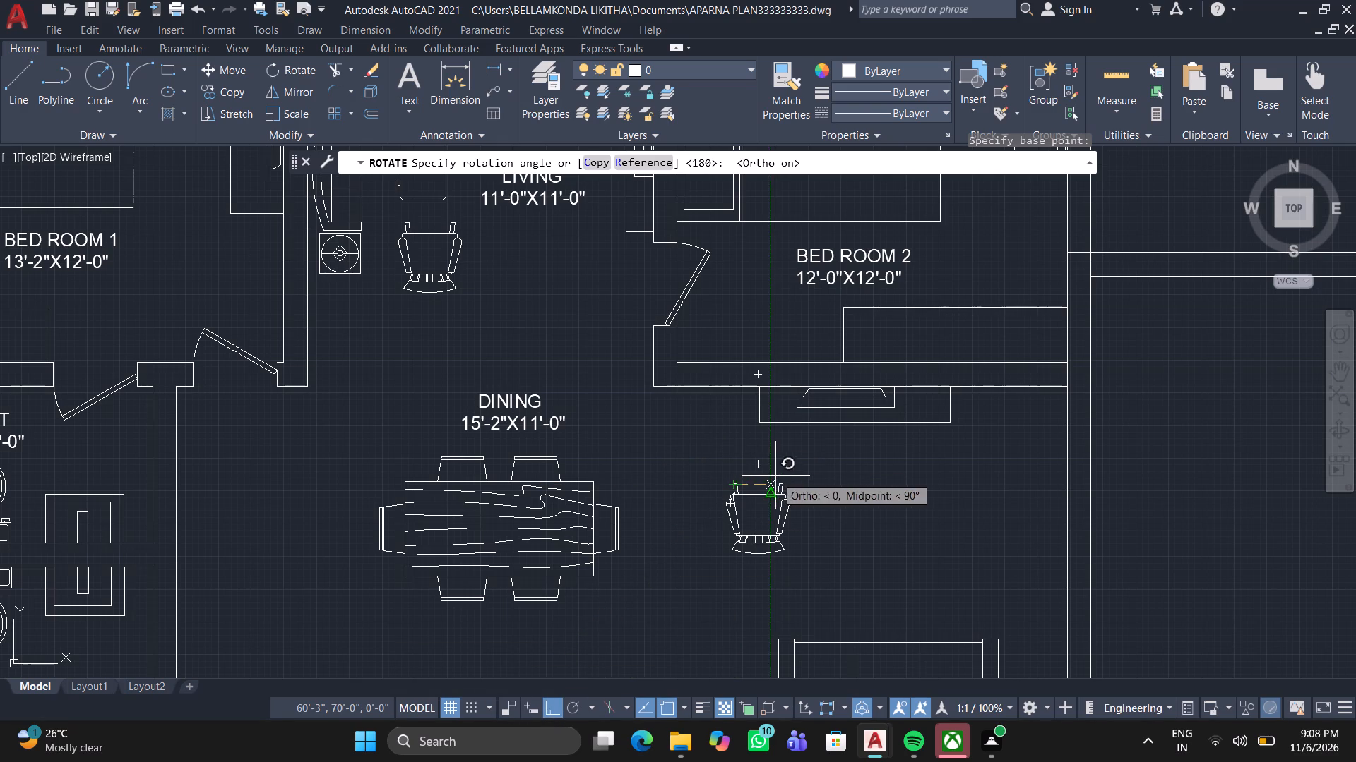
click(742, 515)
With Ortho off, move the rotated chair diagonally away from the dining table, down toward the new sofa.
drag(721, 517, 706, 517)
drag(675, 515, 661, 512)
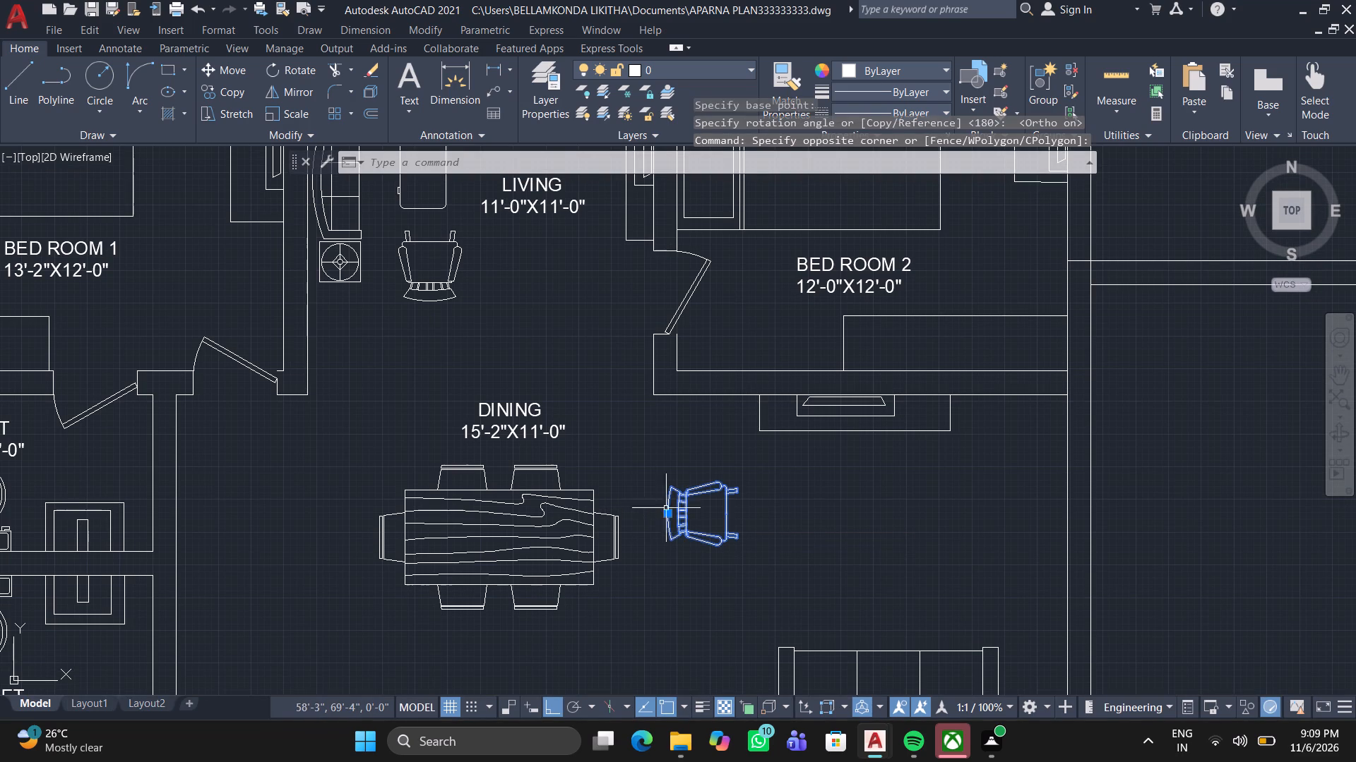
click(665, 518)
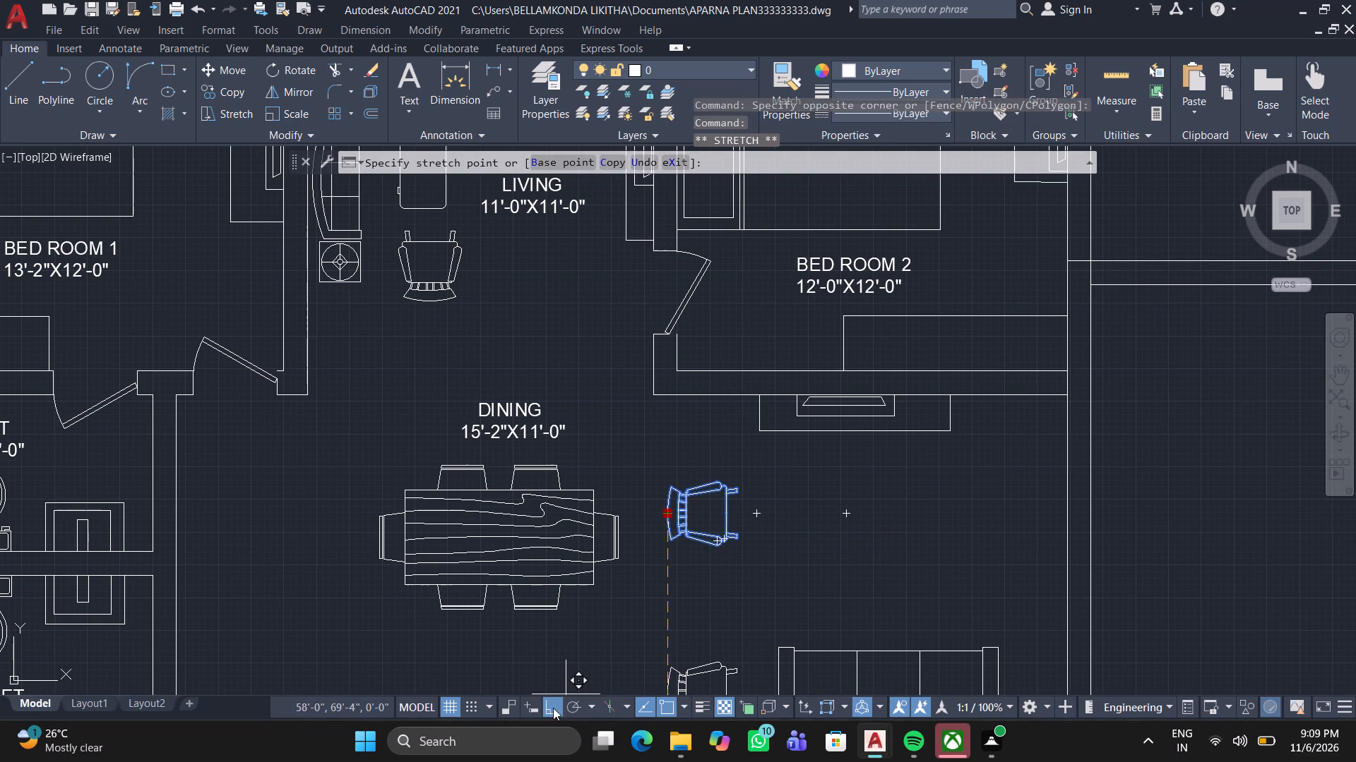
click(553, 708)
click(706, 565)
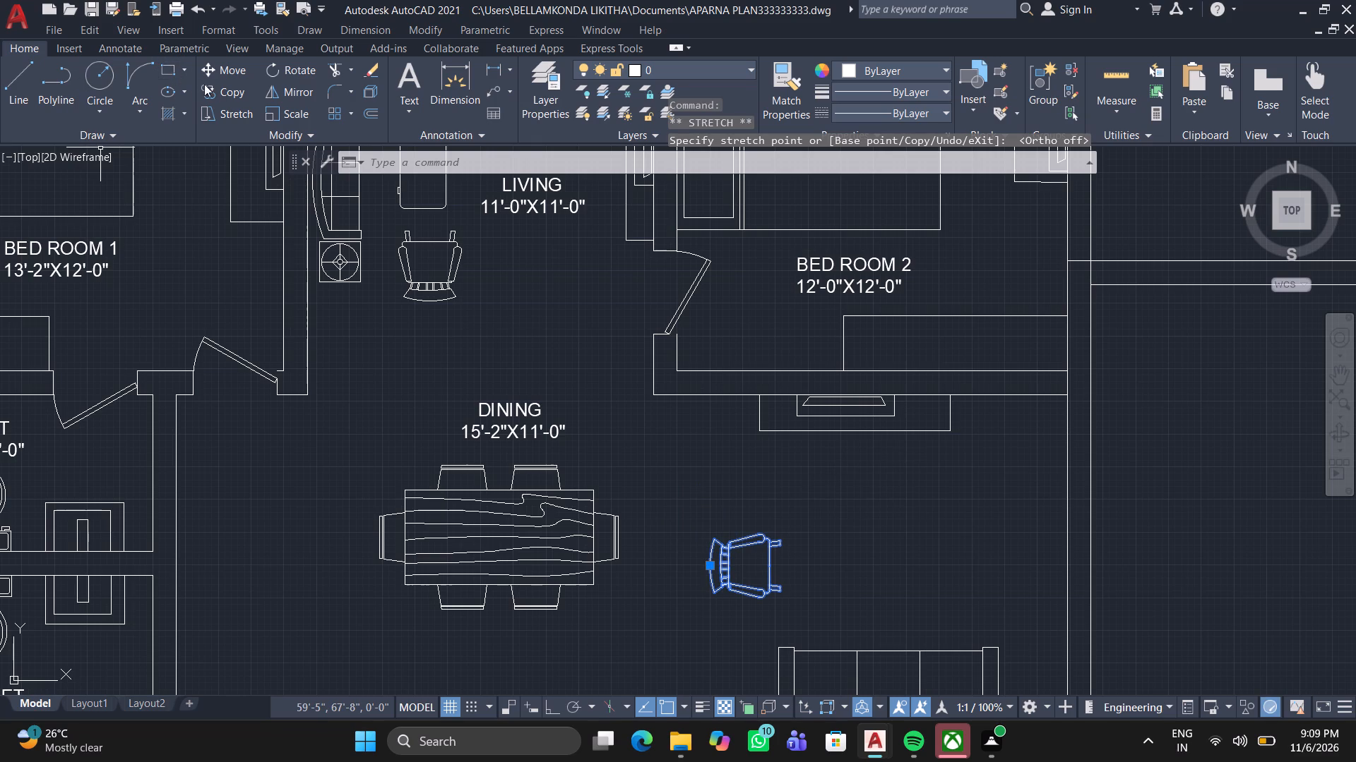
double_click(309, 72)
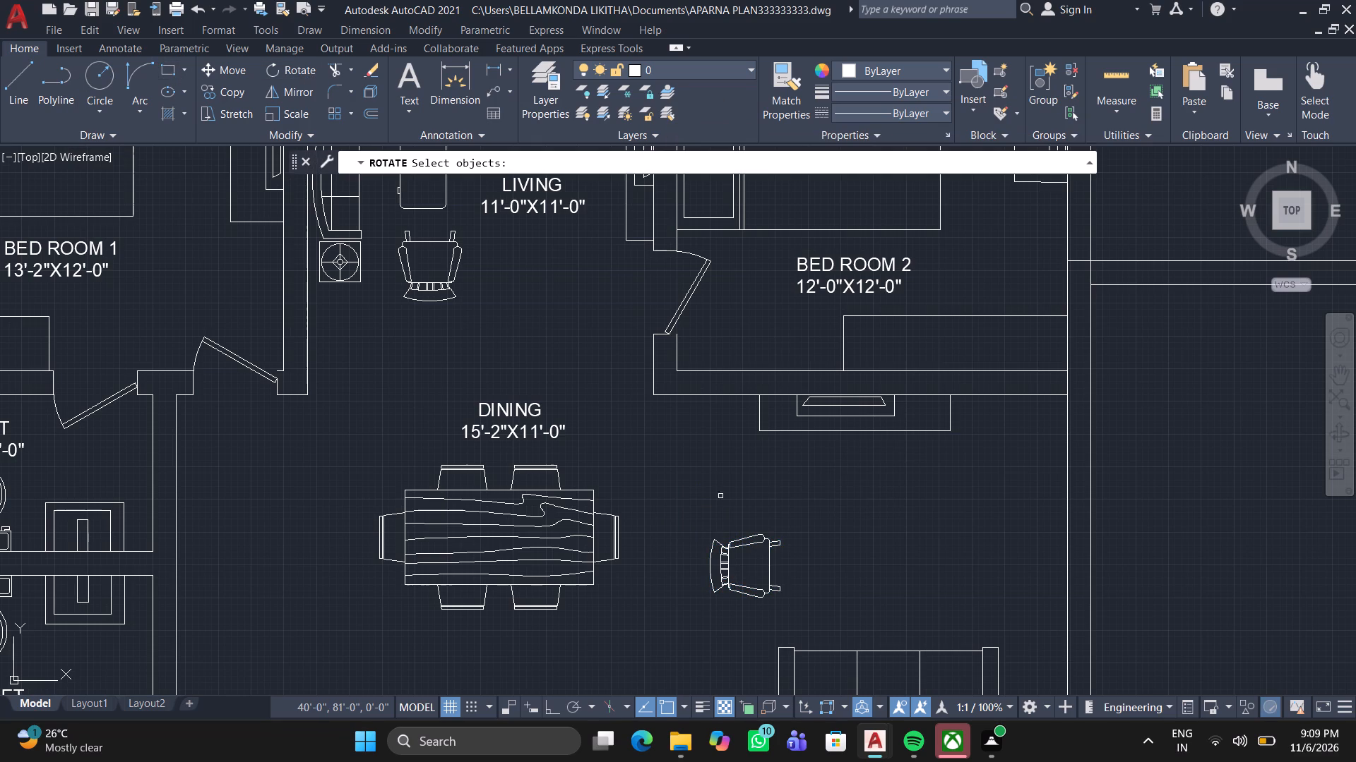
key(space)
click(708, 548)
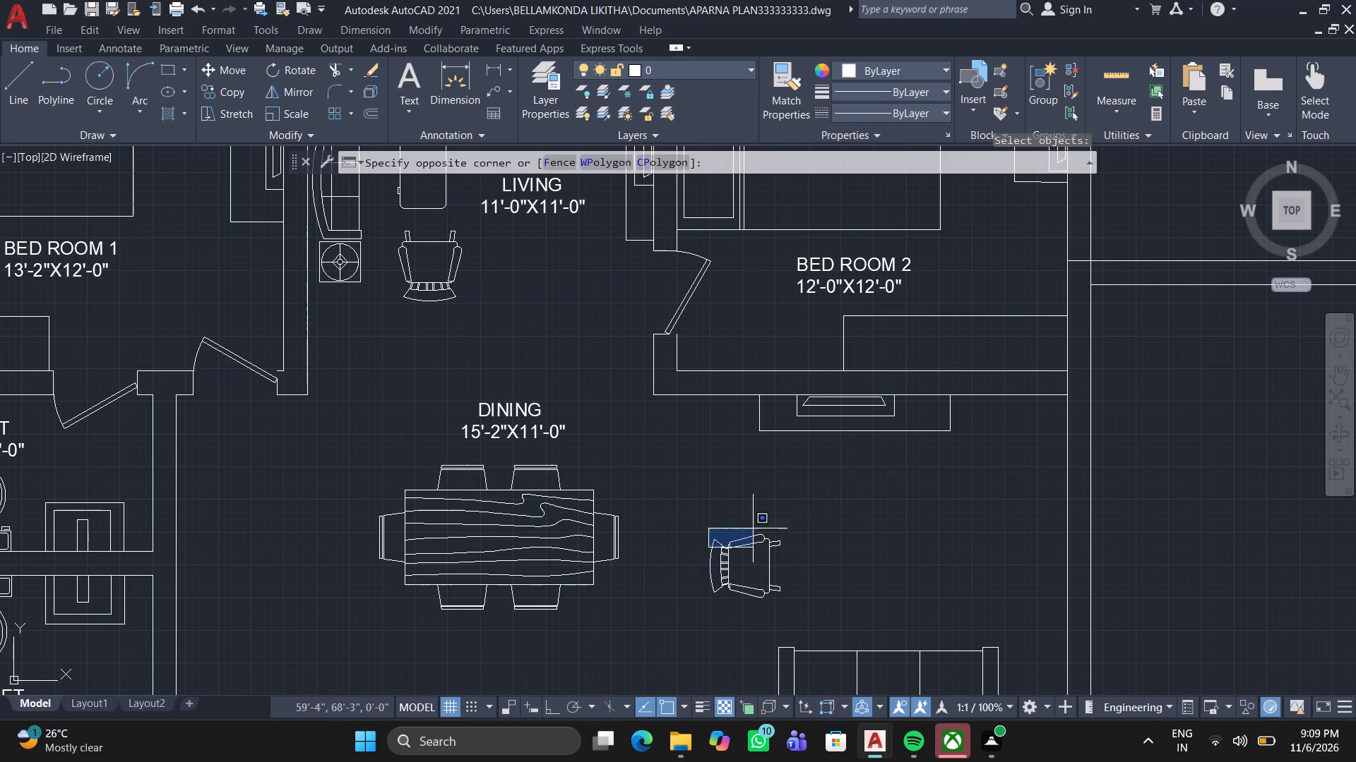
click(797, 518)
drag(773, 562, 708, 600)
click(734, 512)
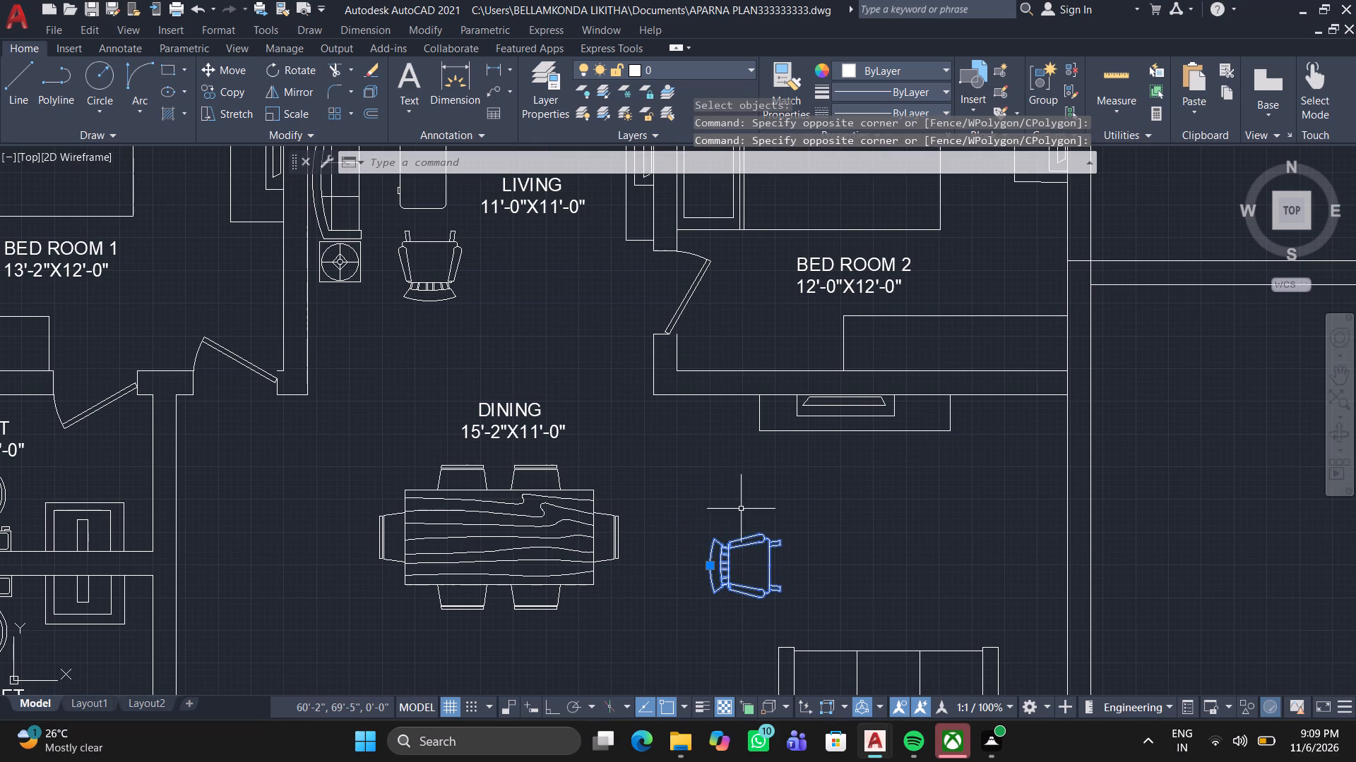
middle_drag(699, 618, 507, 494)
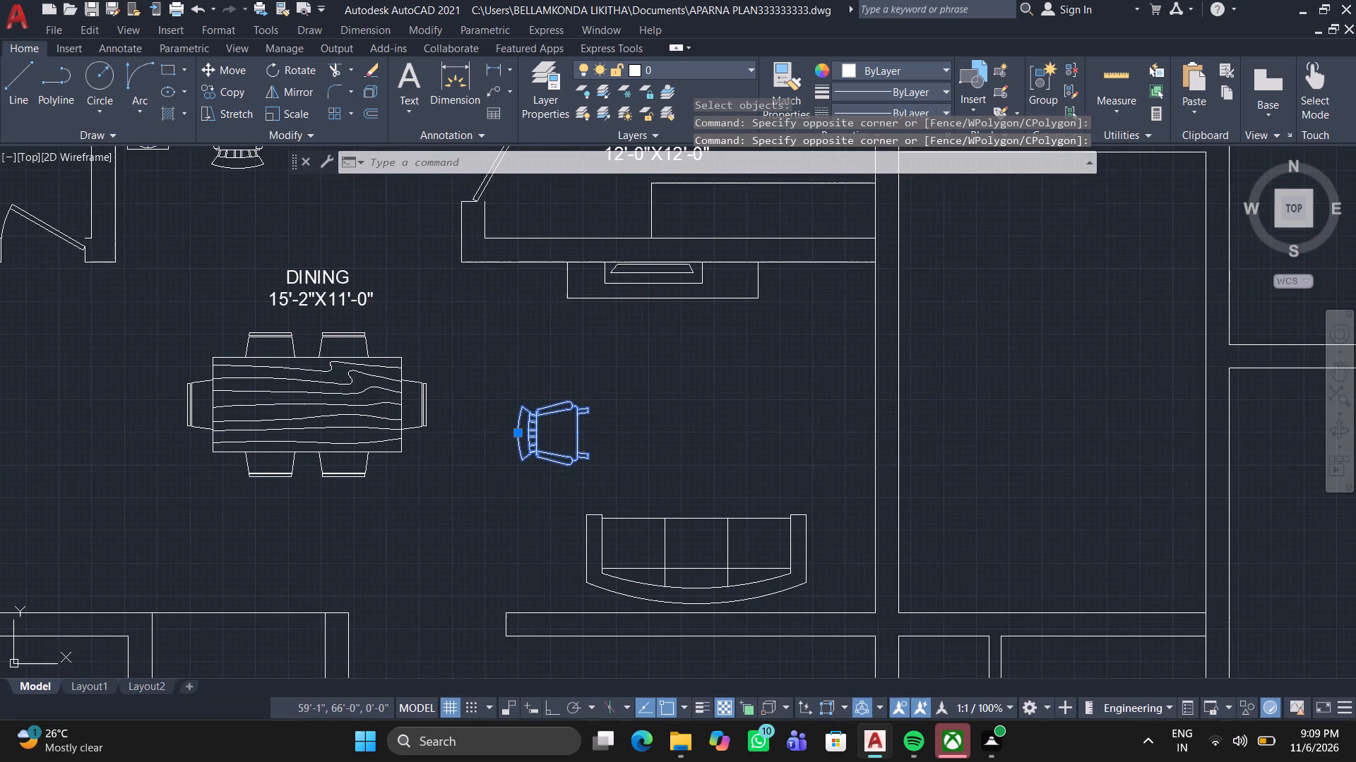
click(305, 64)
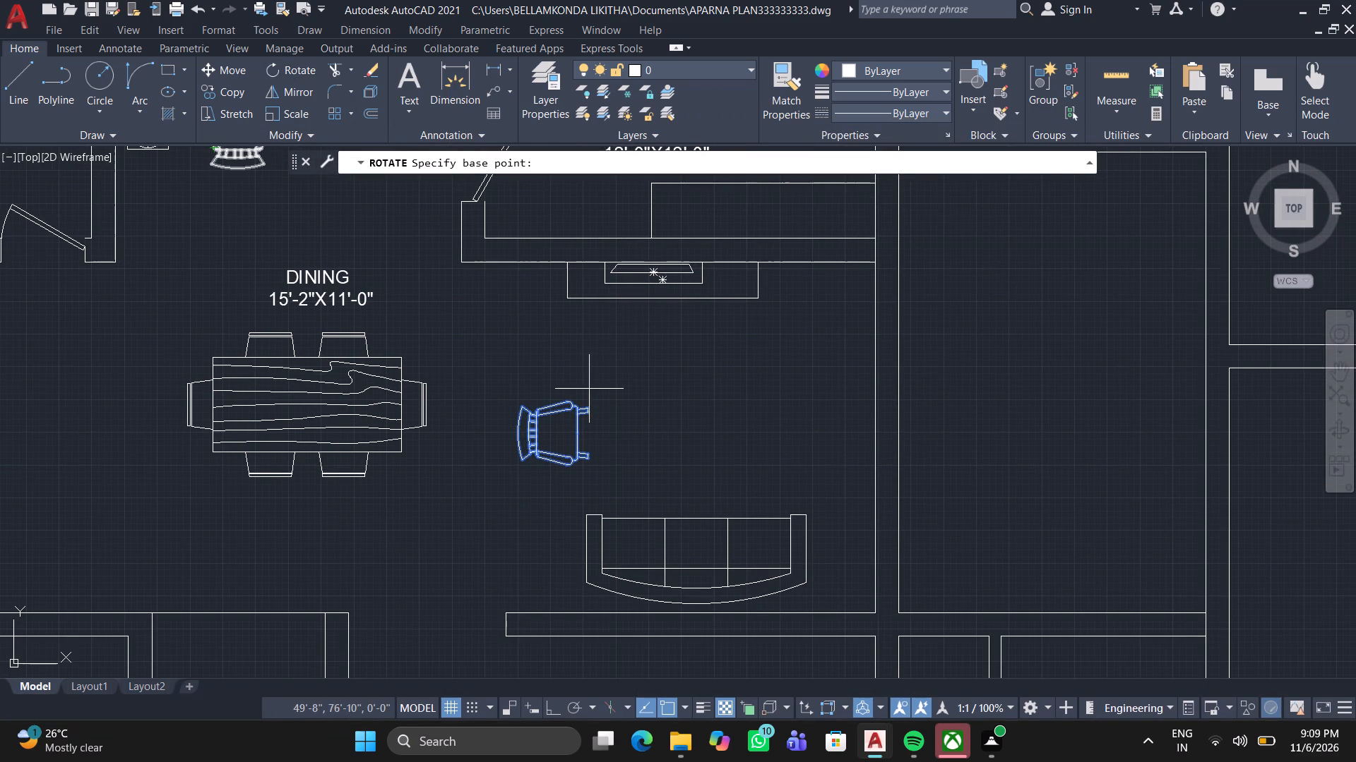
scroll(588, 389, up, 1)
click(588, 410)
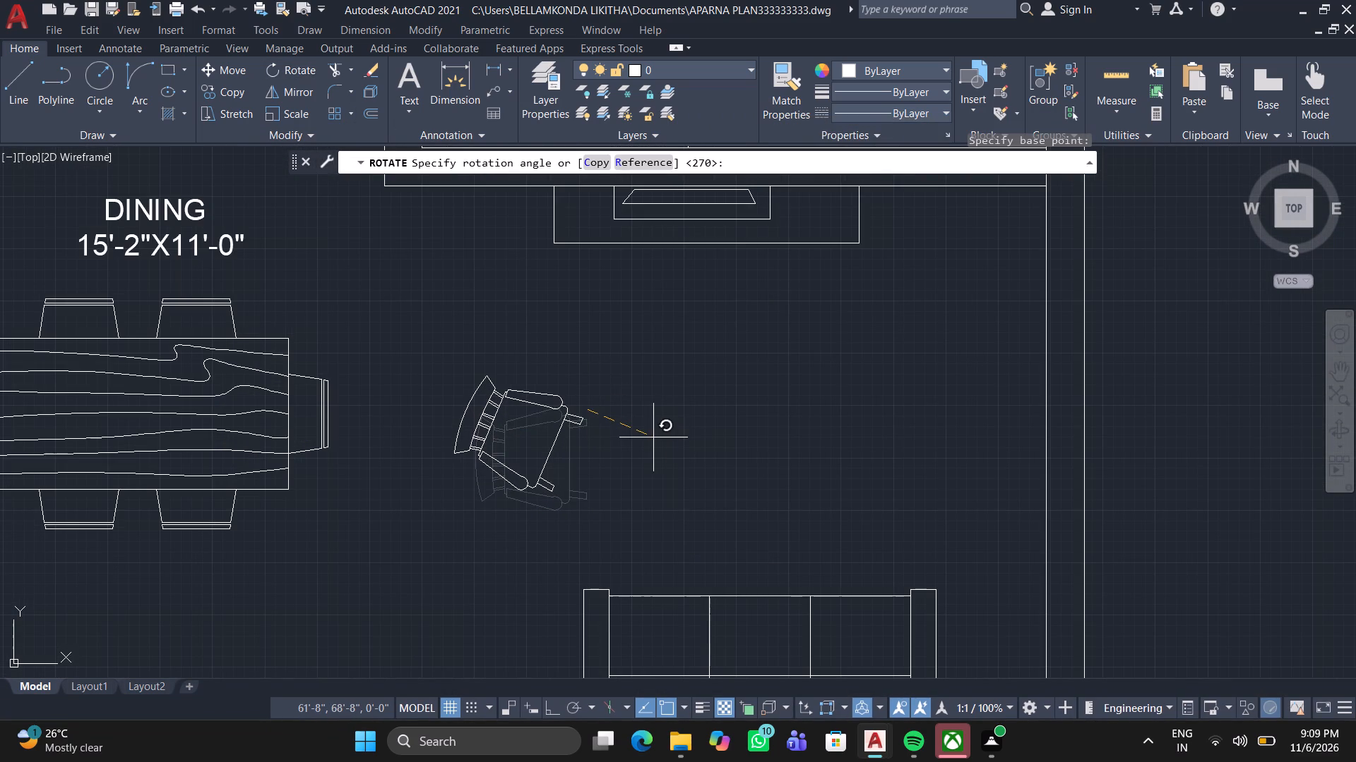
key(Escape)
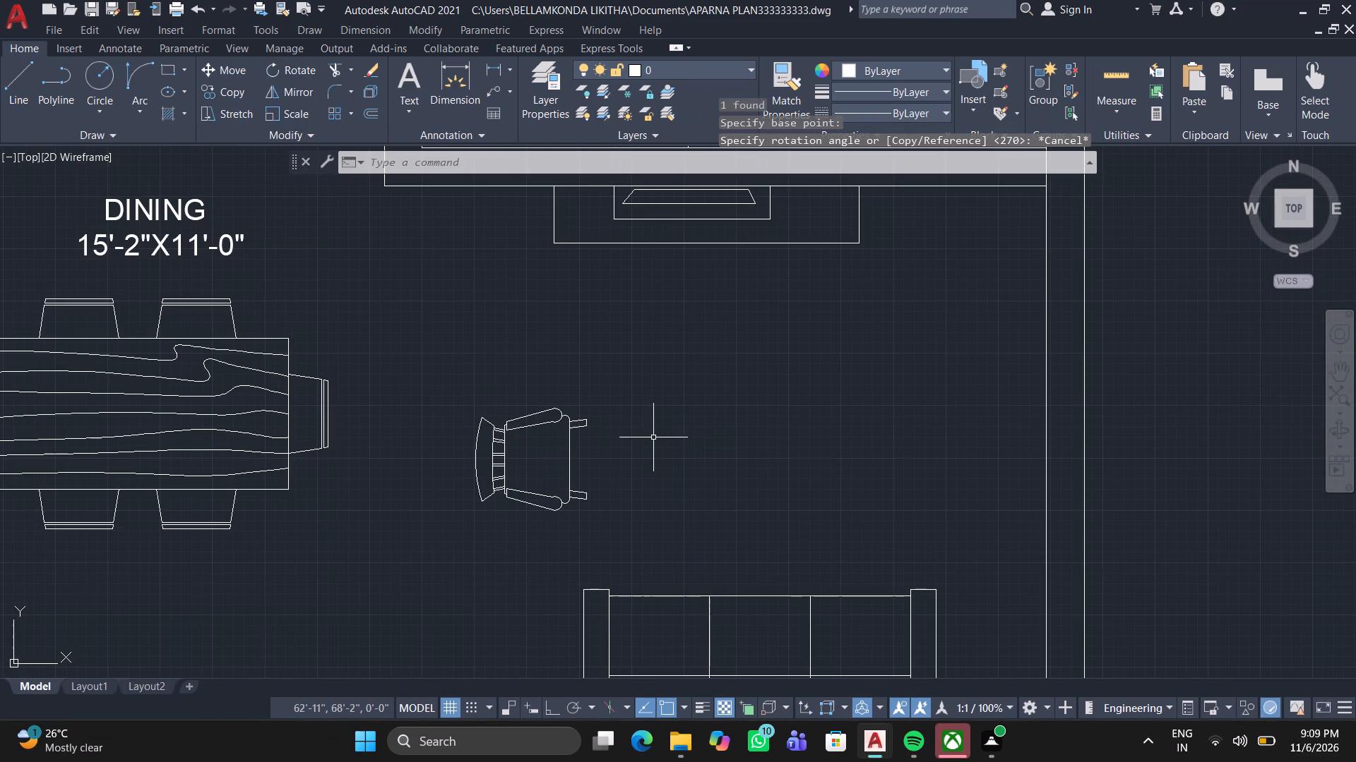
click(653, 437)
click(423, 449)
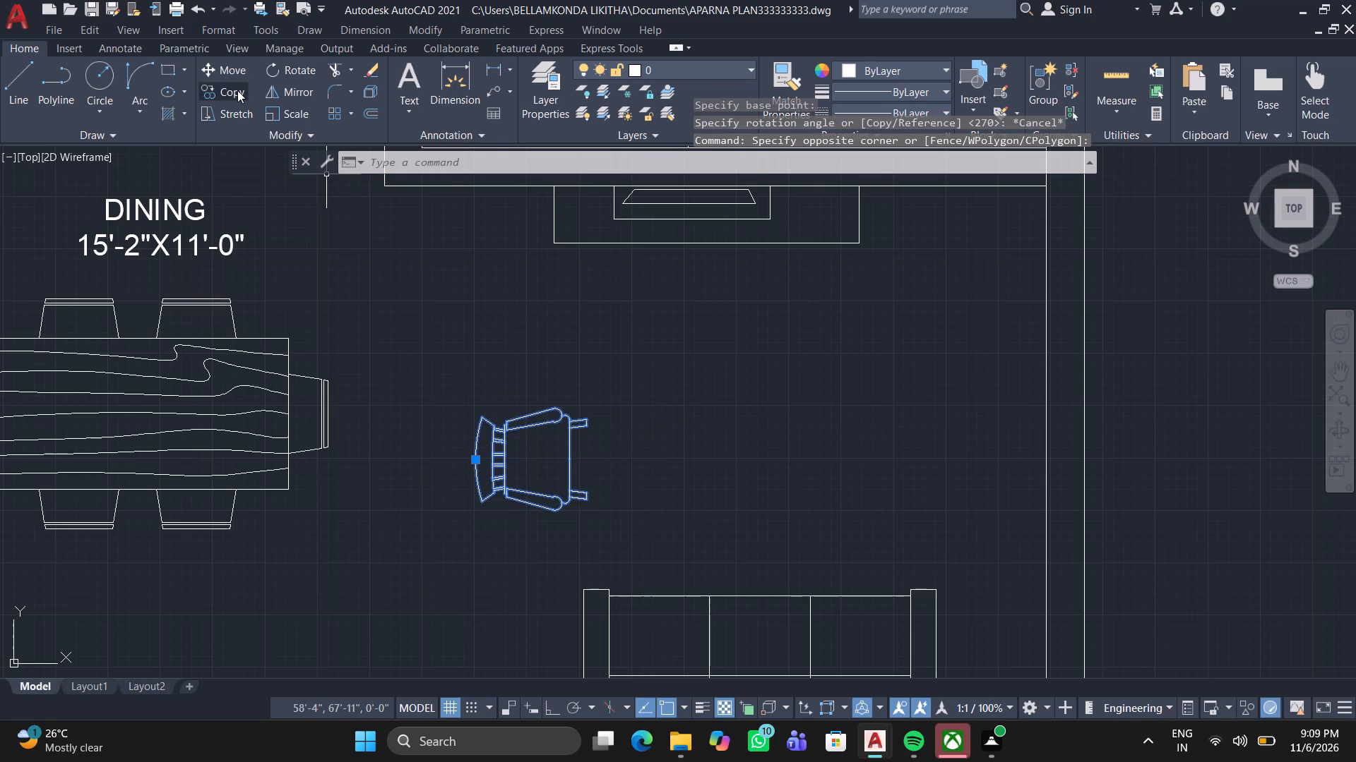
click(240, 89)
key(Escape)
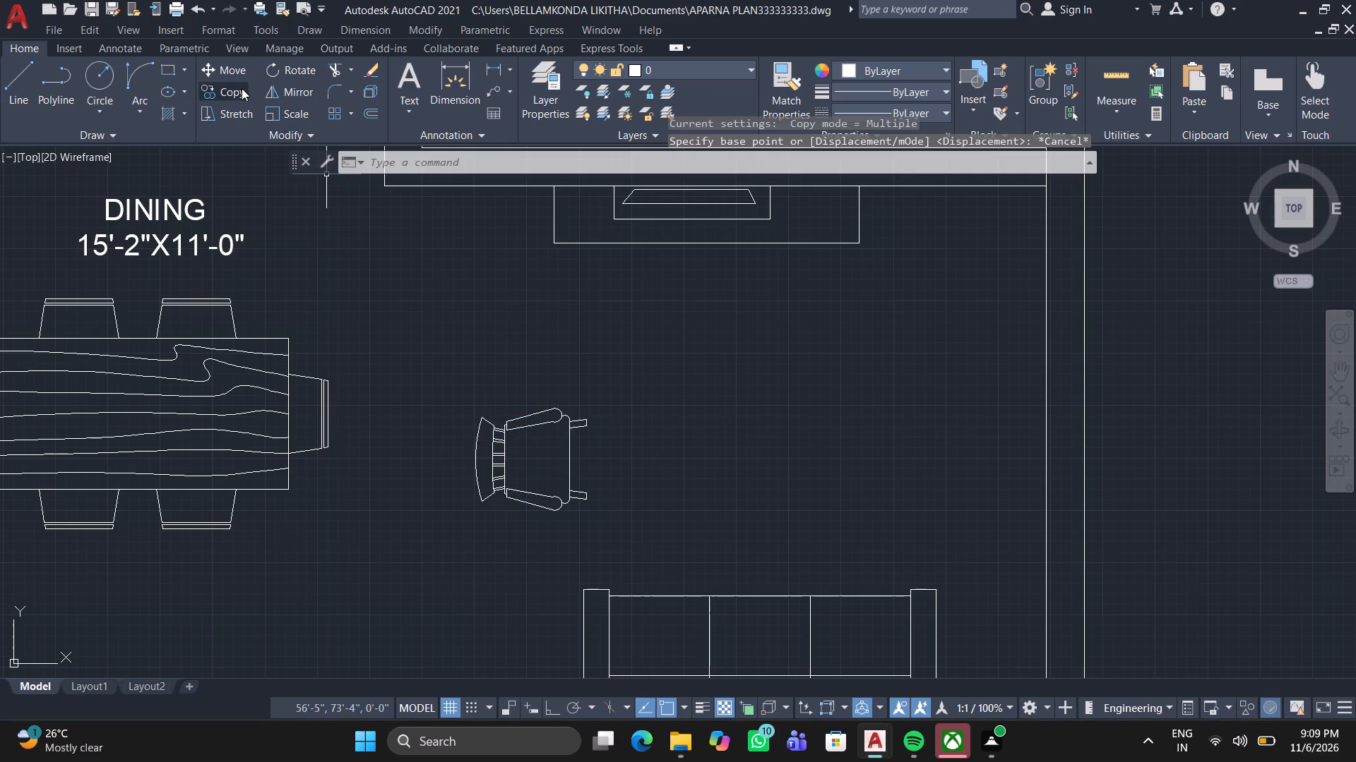
Mirror the chair about a vertical line at its front edge, keeping the original, so the two chairs face each other.
click(432, 310)
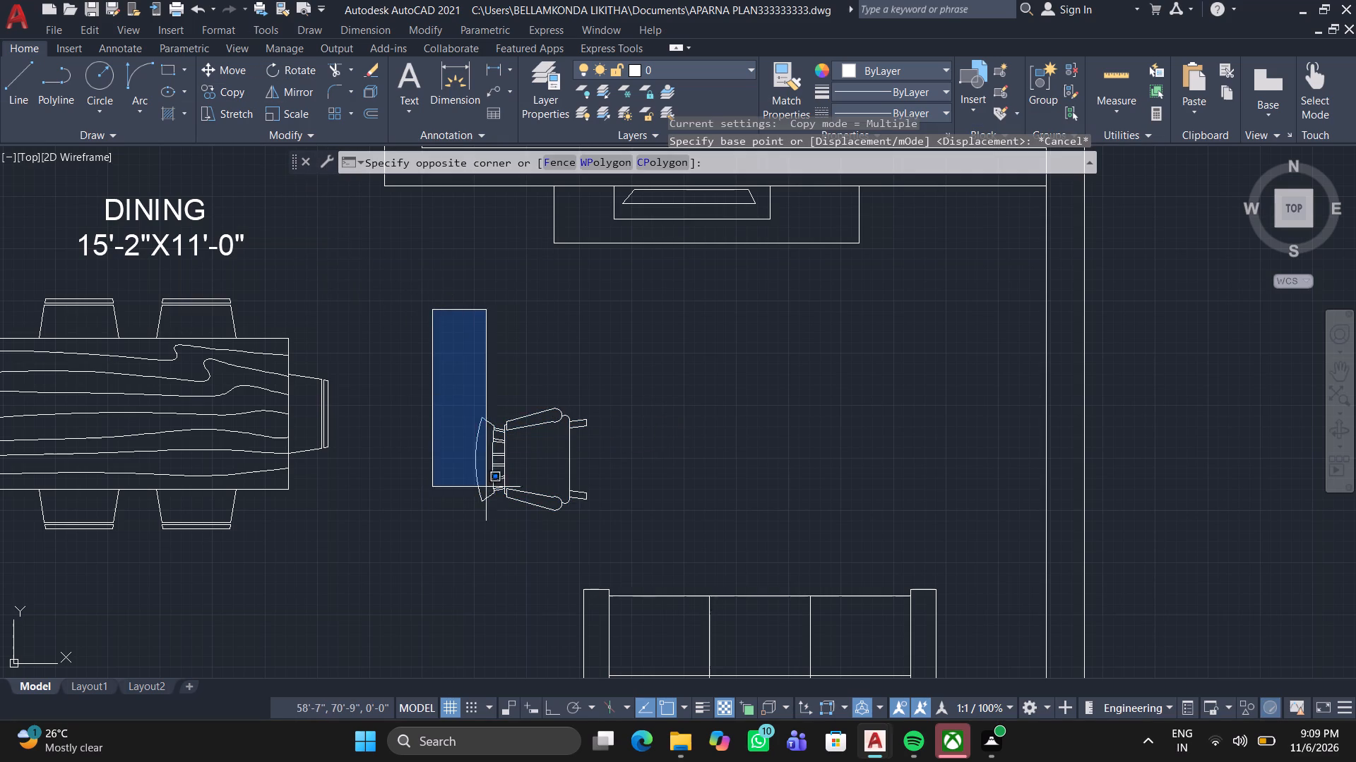
click(615, 555)
click(271, 87)
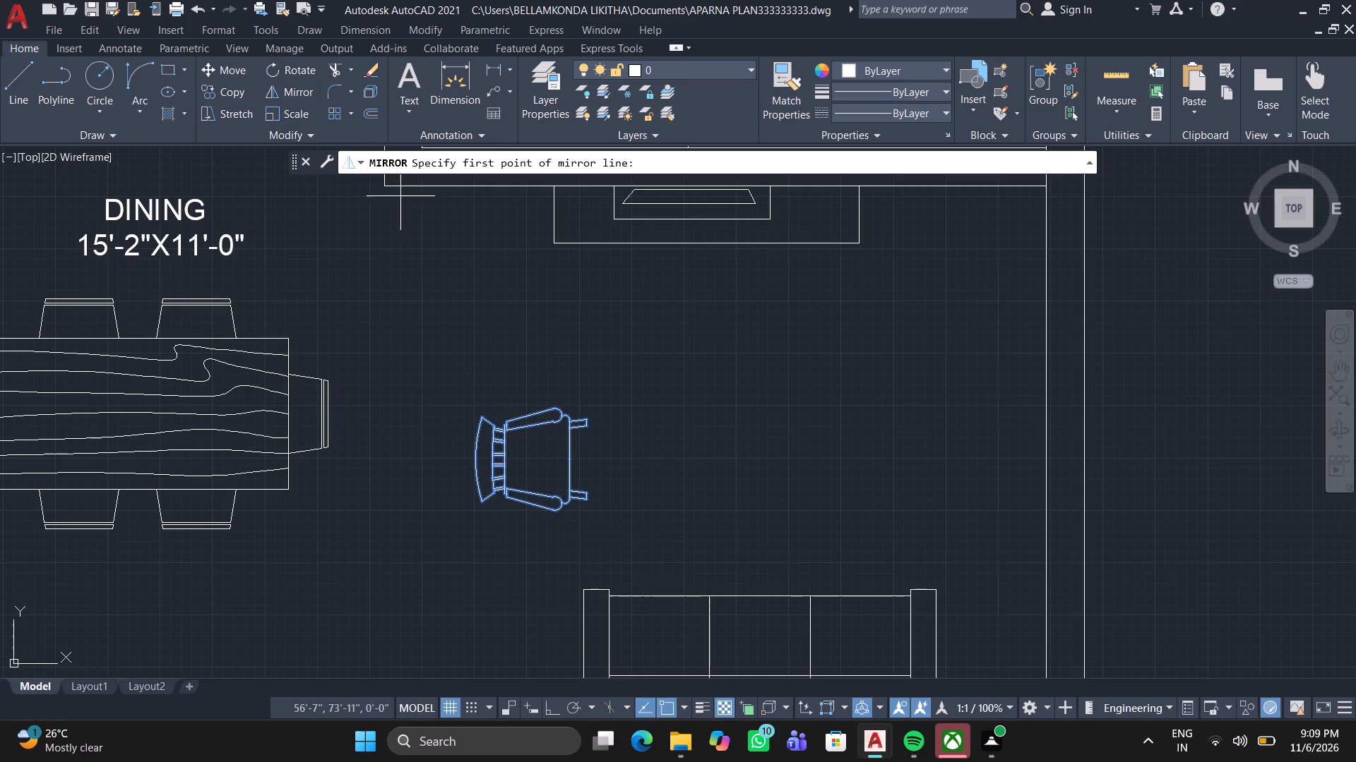
click(588, 411)
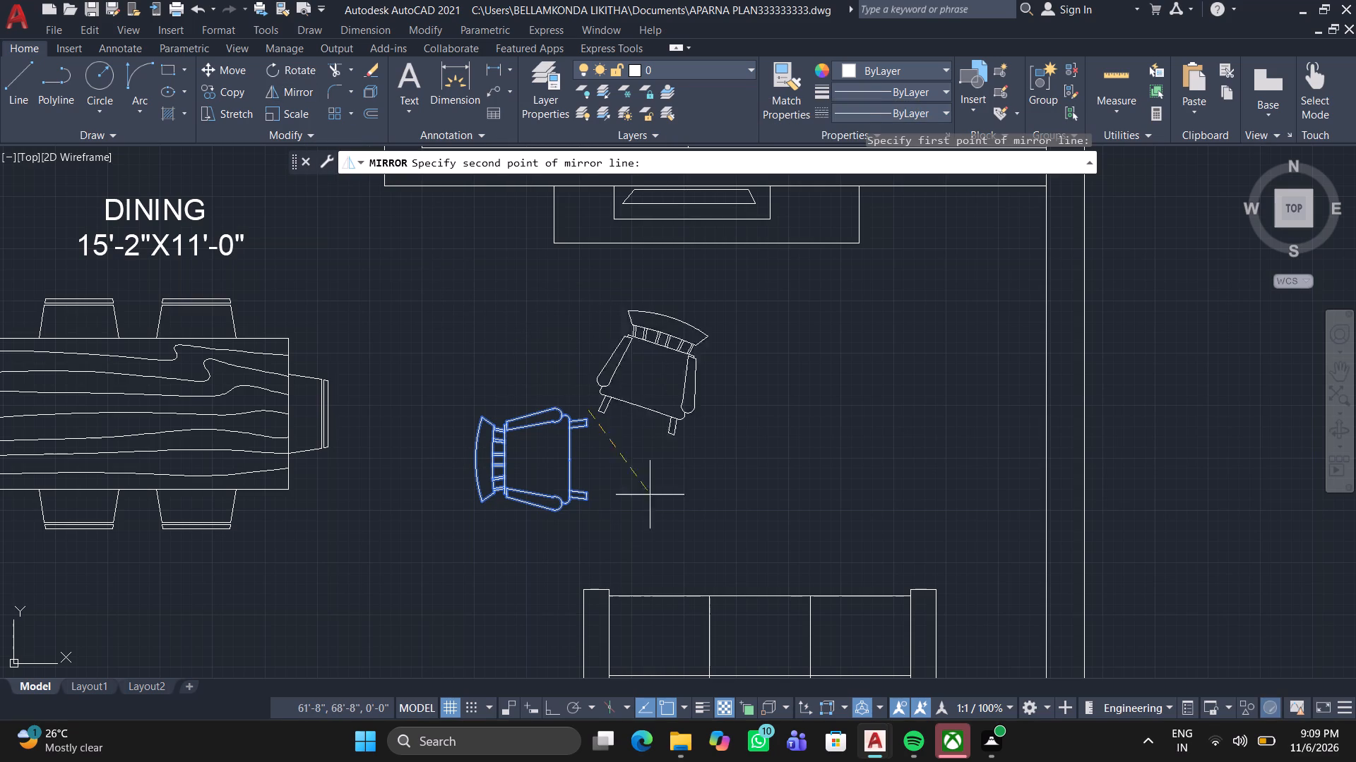
click(588, 523)
key(Return)
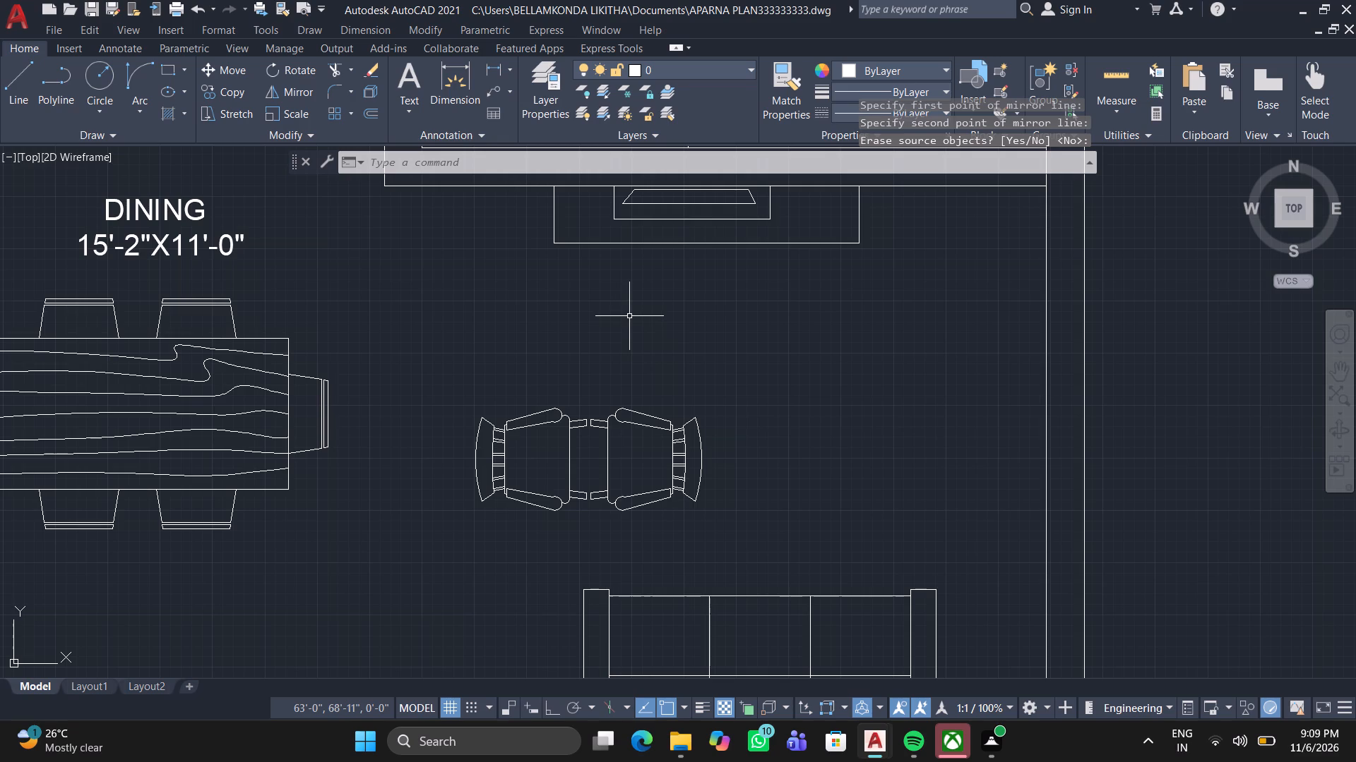
Move the mirrored chair across the seating area so its back is near the wall opposite the dining table.
click(641, 417)
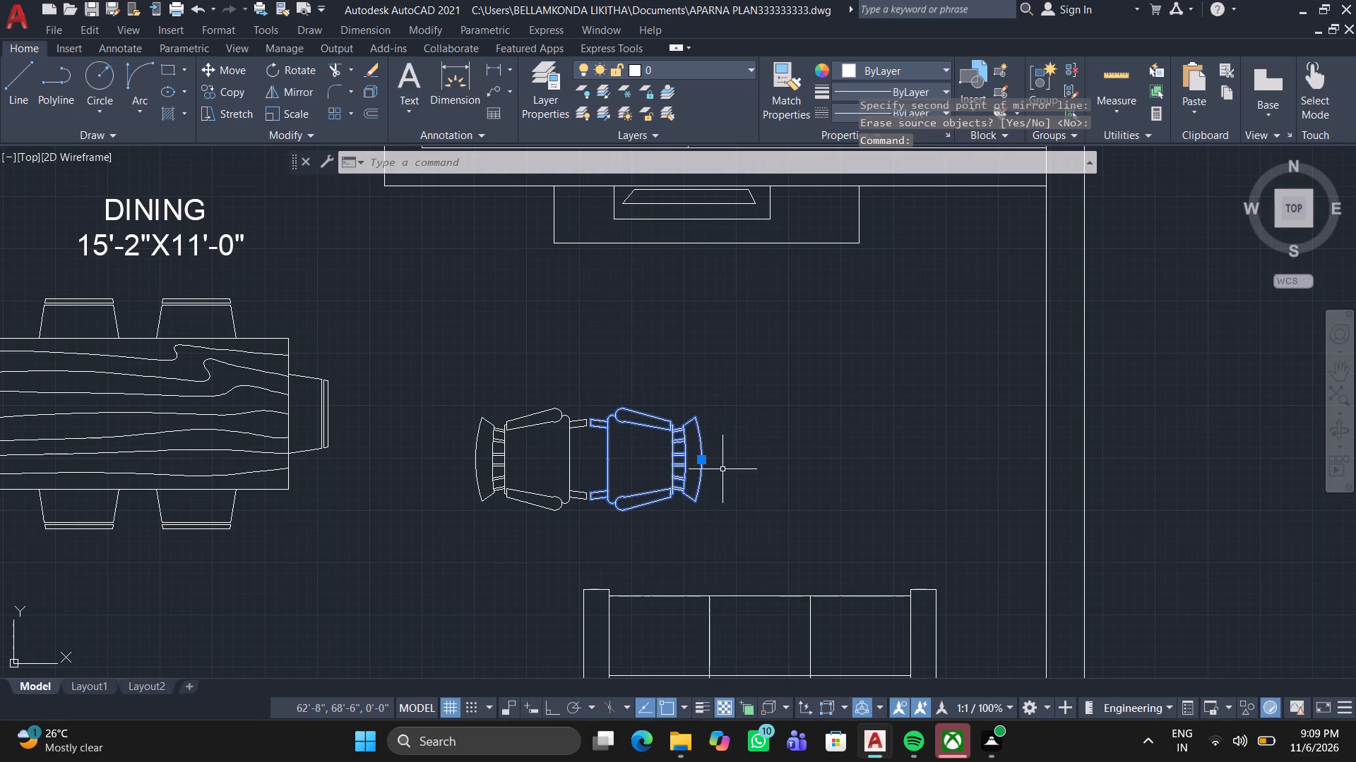
click(702, 457)
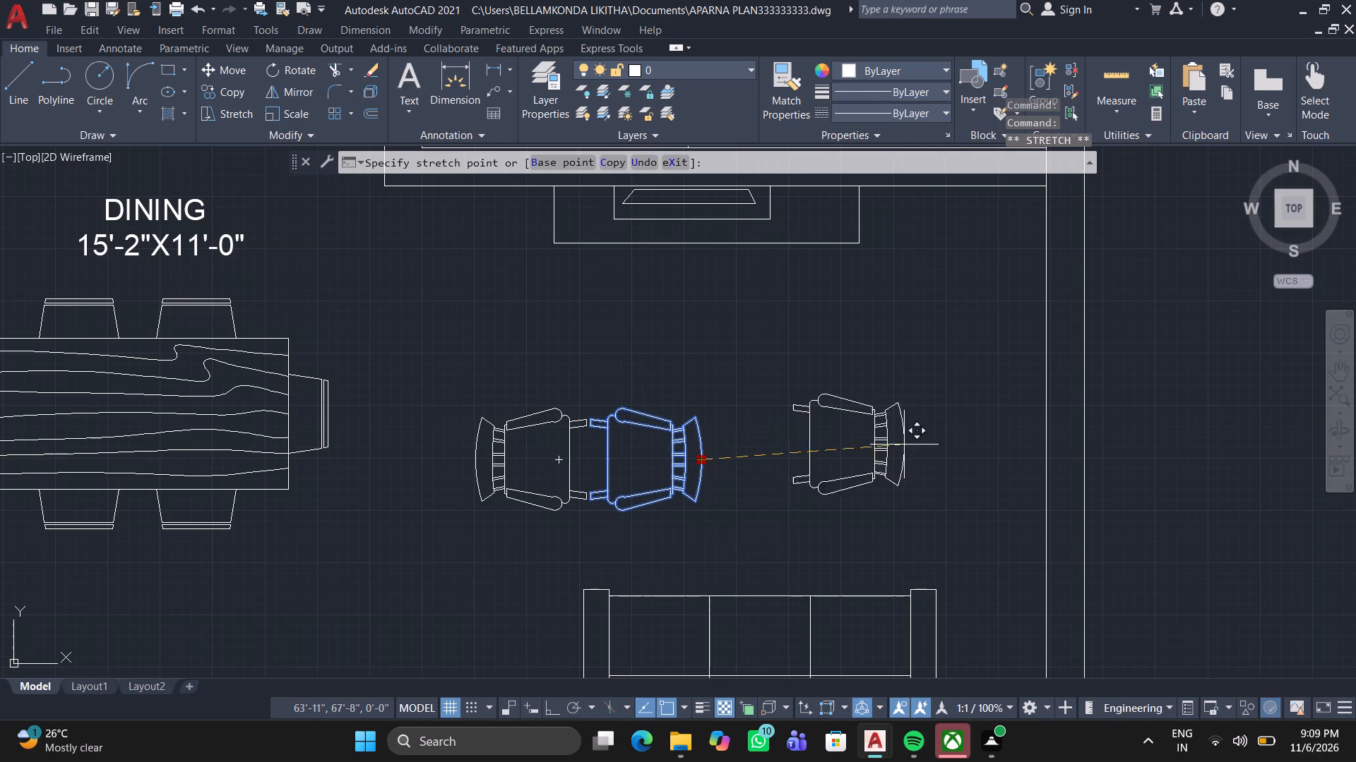
click(1015, 450)
Copy the rounded coffee table from the spare furniture outside the plan into the space between the two facing chairs, above the sofa.
scroll(522, 404, down, 2)
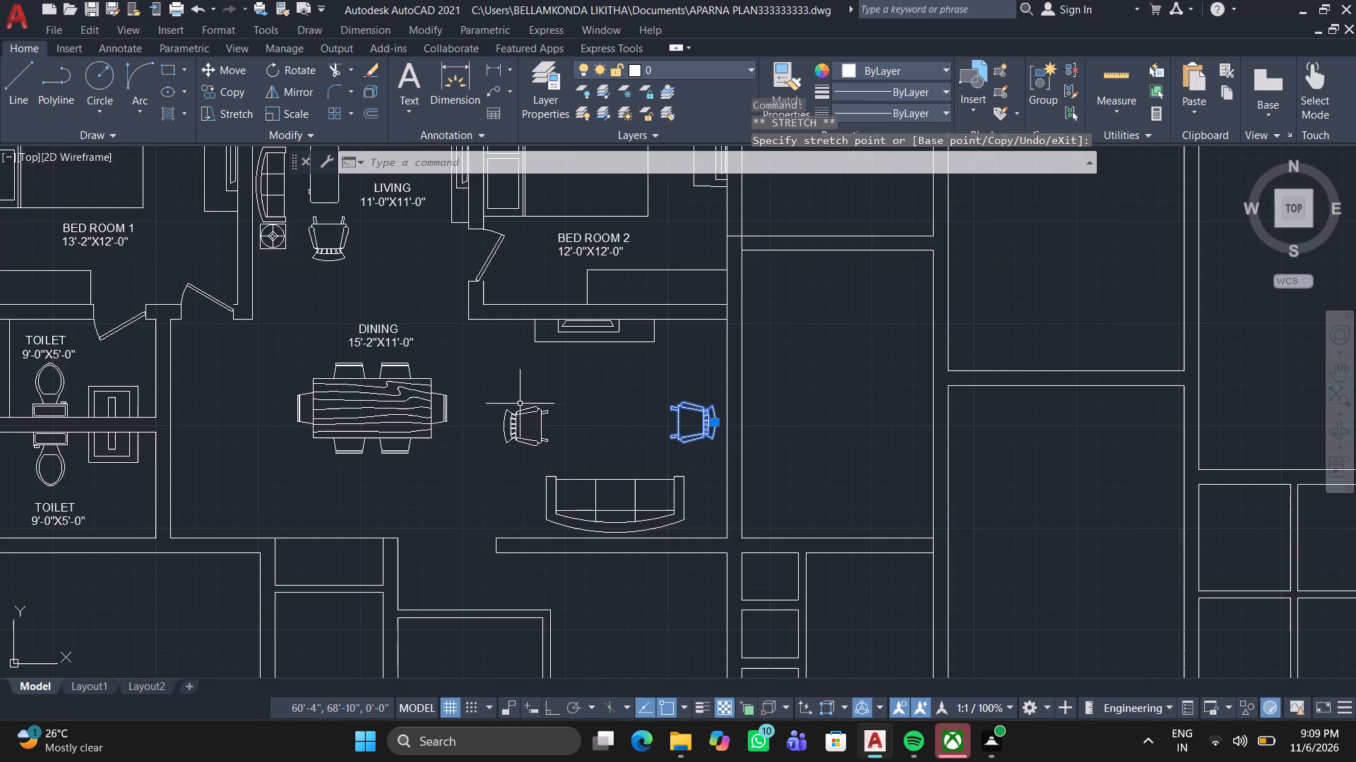
middle_drag(258, 373, 516, 462)
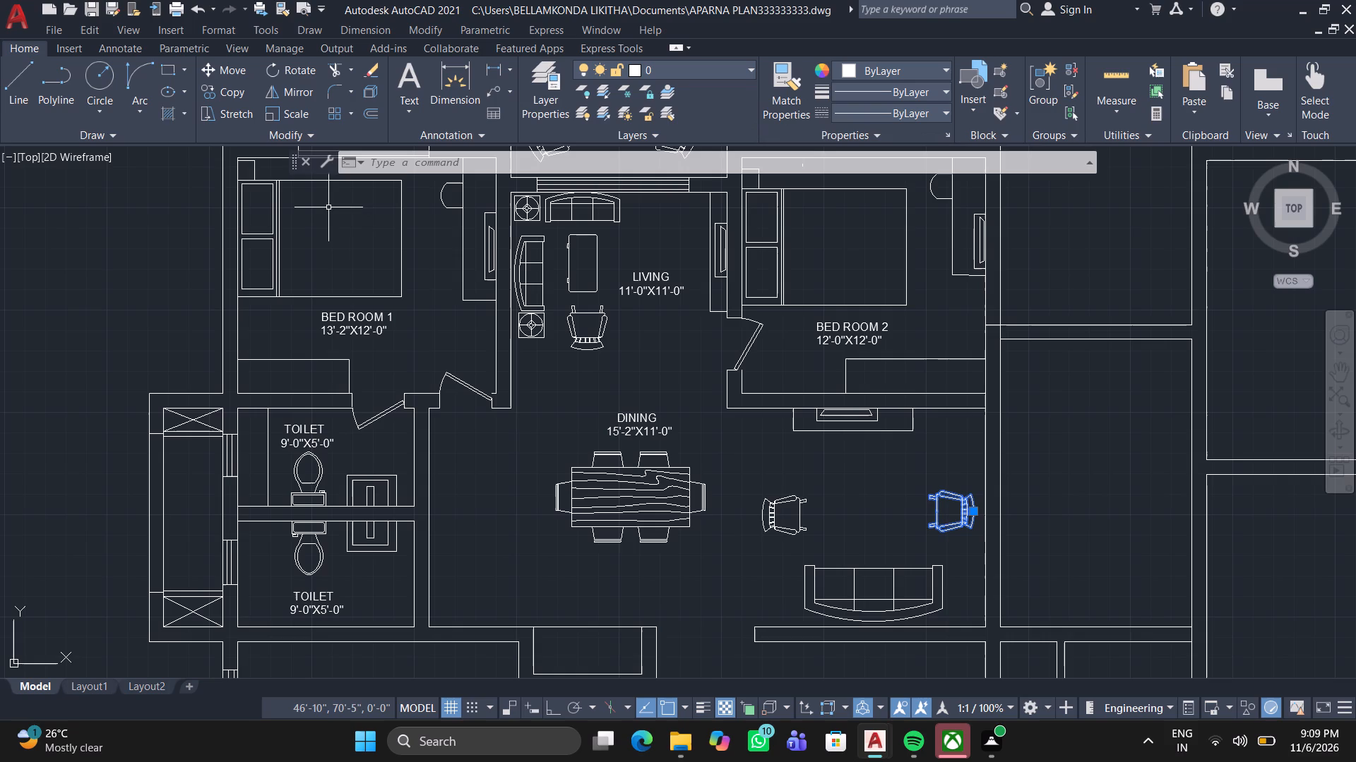
scroll(242, 291, down, 2)
middle_drag(323, 361, 626, 327)
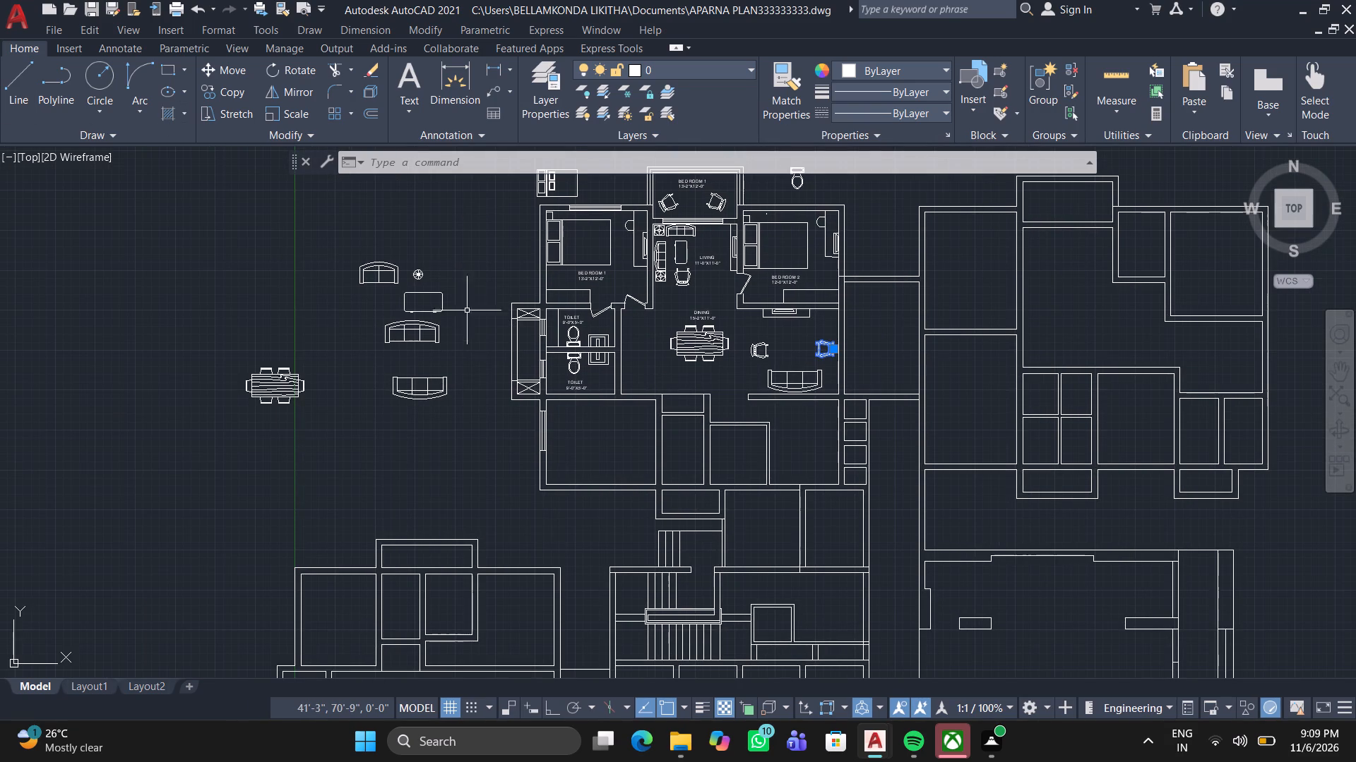
click(403, 294)
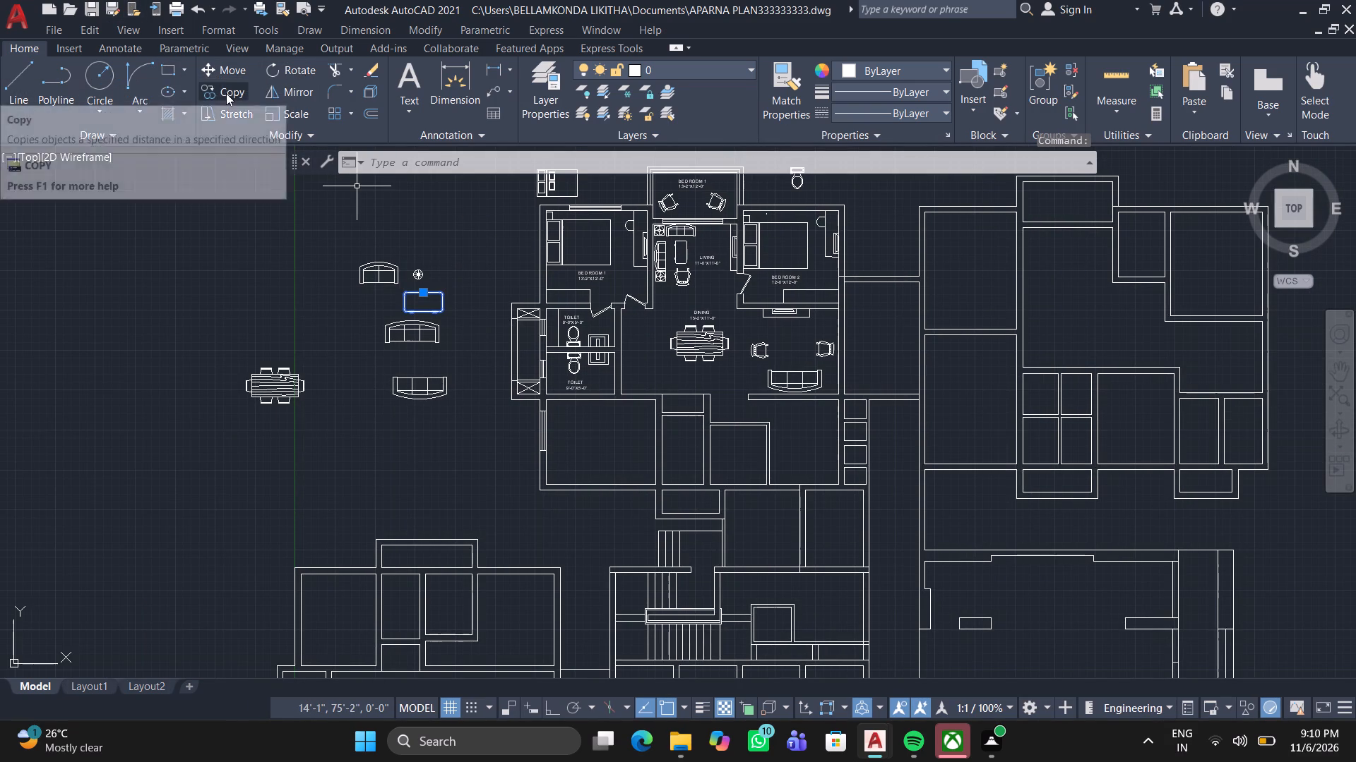
drag(226, 93, 255, 121)
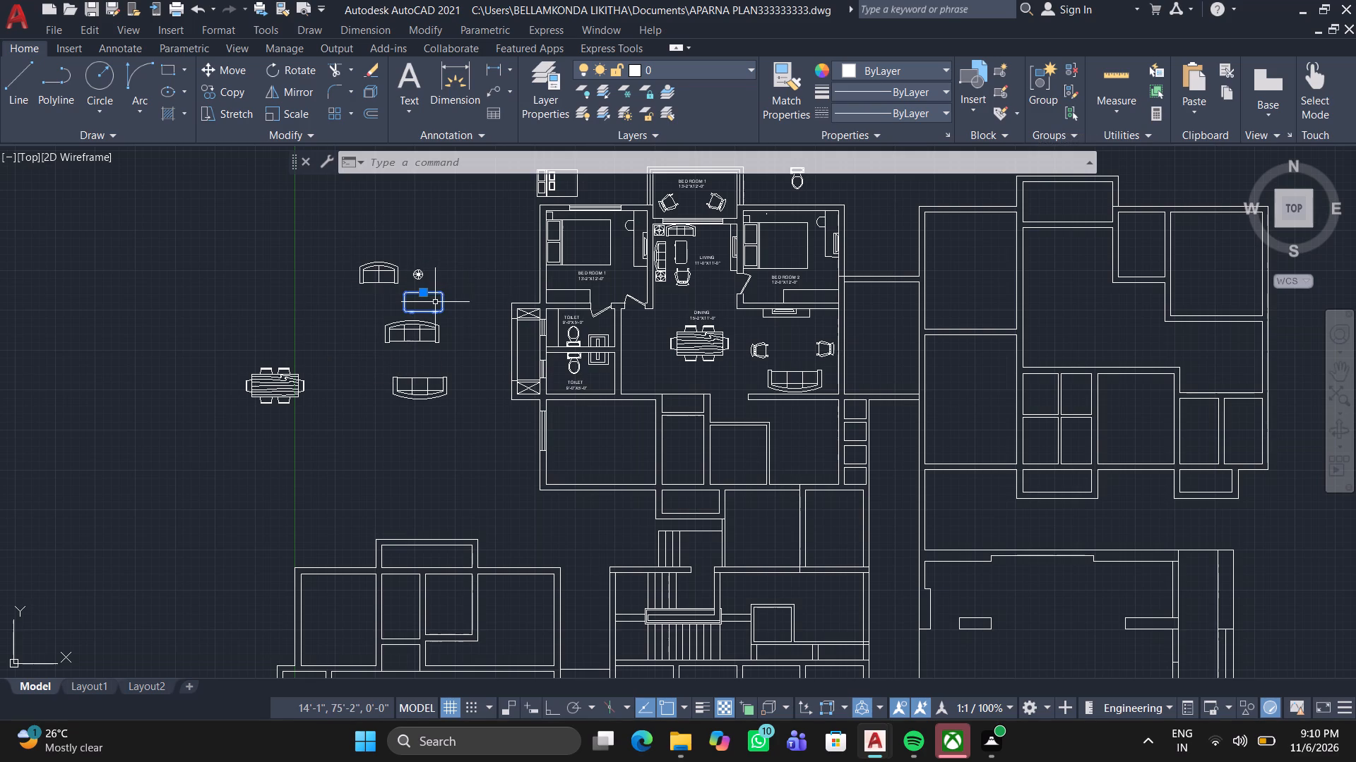
click(225, 92)
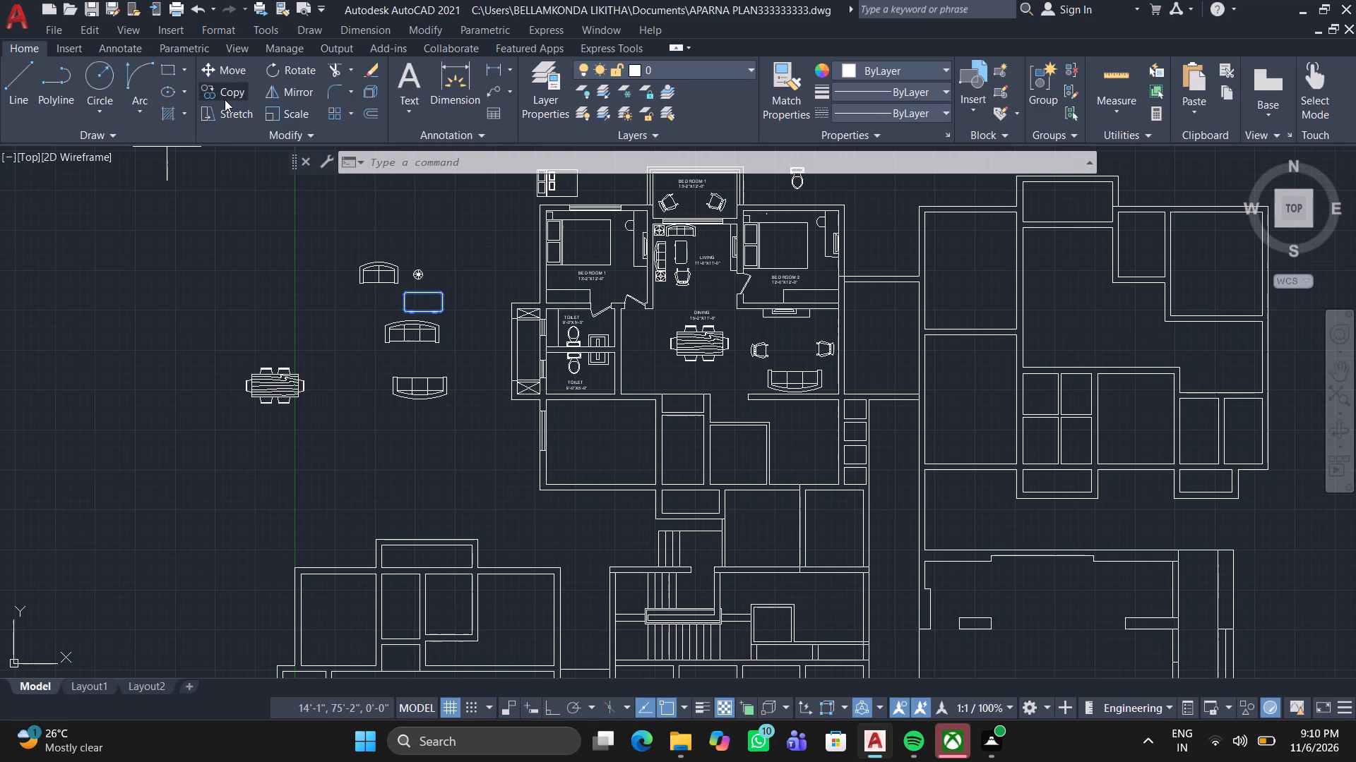
scroll(398, 277, up, 2)
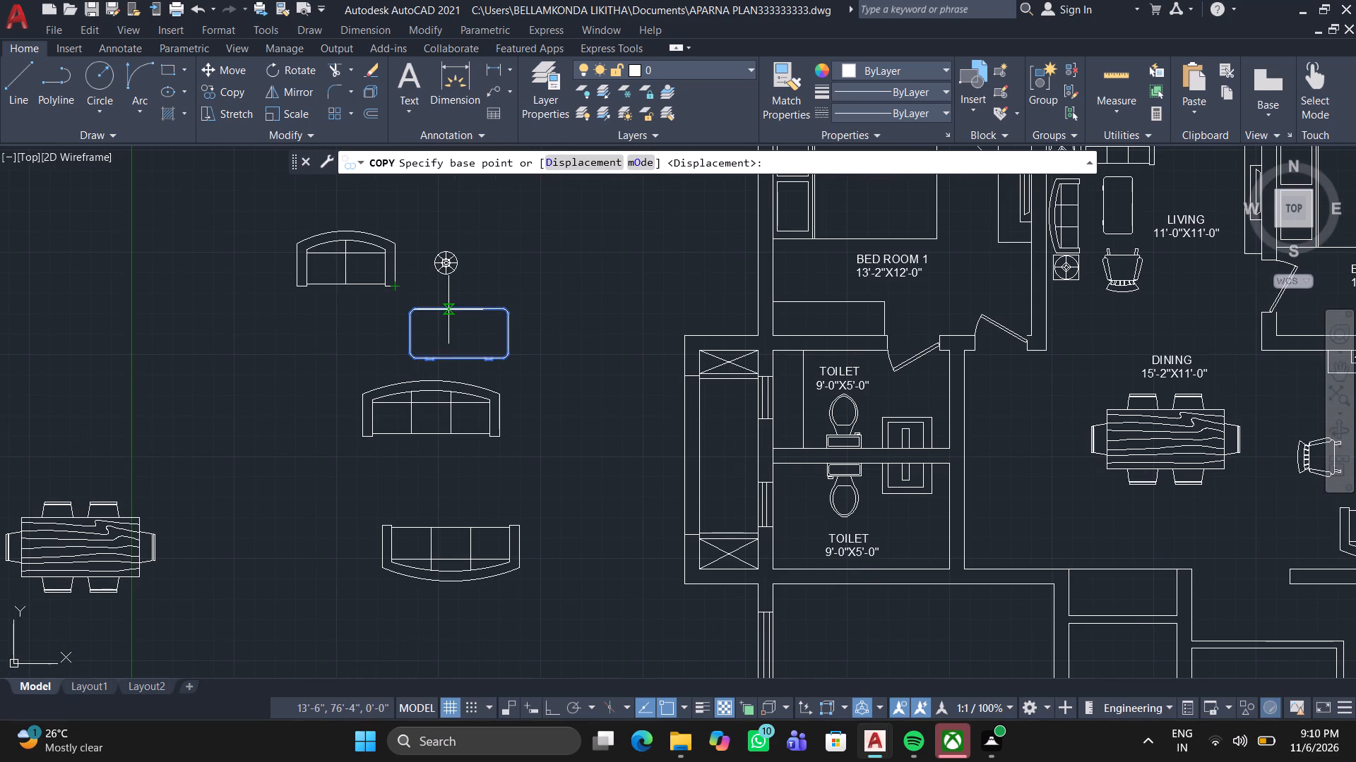
click(448, 310)
scroll(888, 333, down, 2)
middle_drag(822, 358, 0, 482)
scroll(254, 483, up, 1)
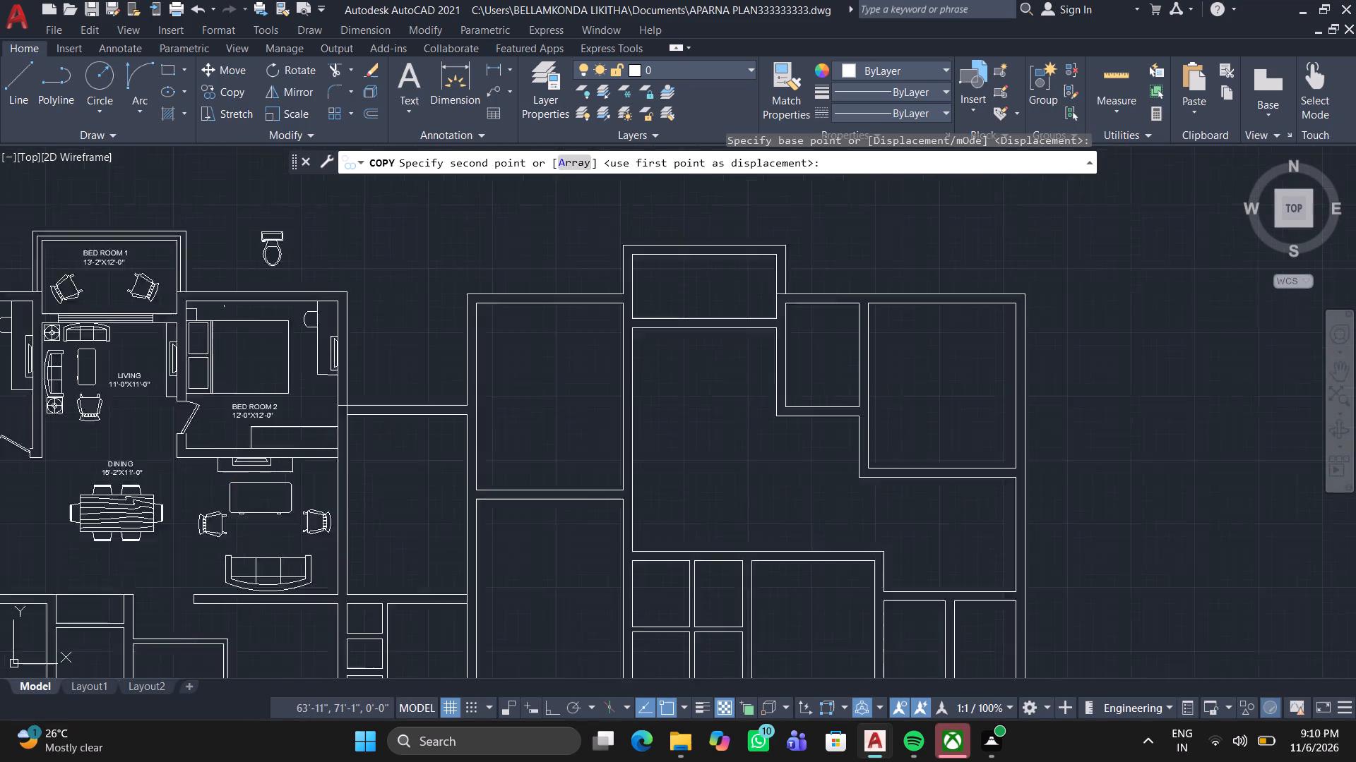
scroll(252, 484, up, 1)
middle_drag(266, 497, 492, 339)
scroll(494, 387, up, 1)
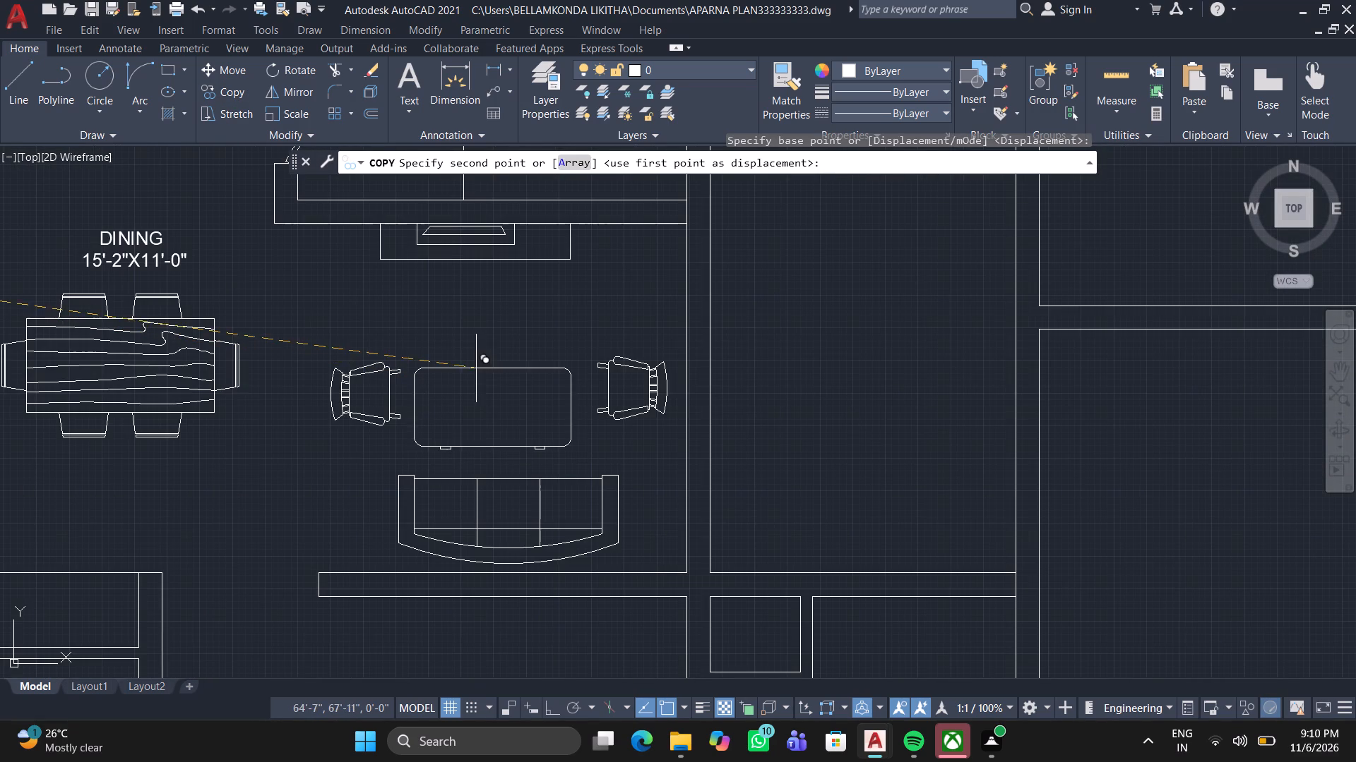
click(484, 360)
key(space)
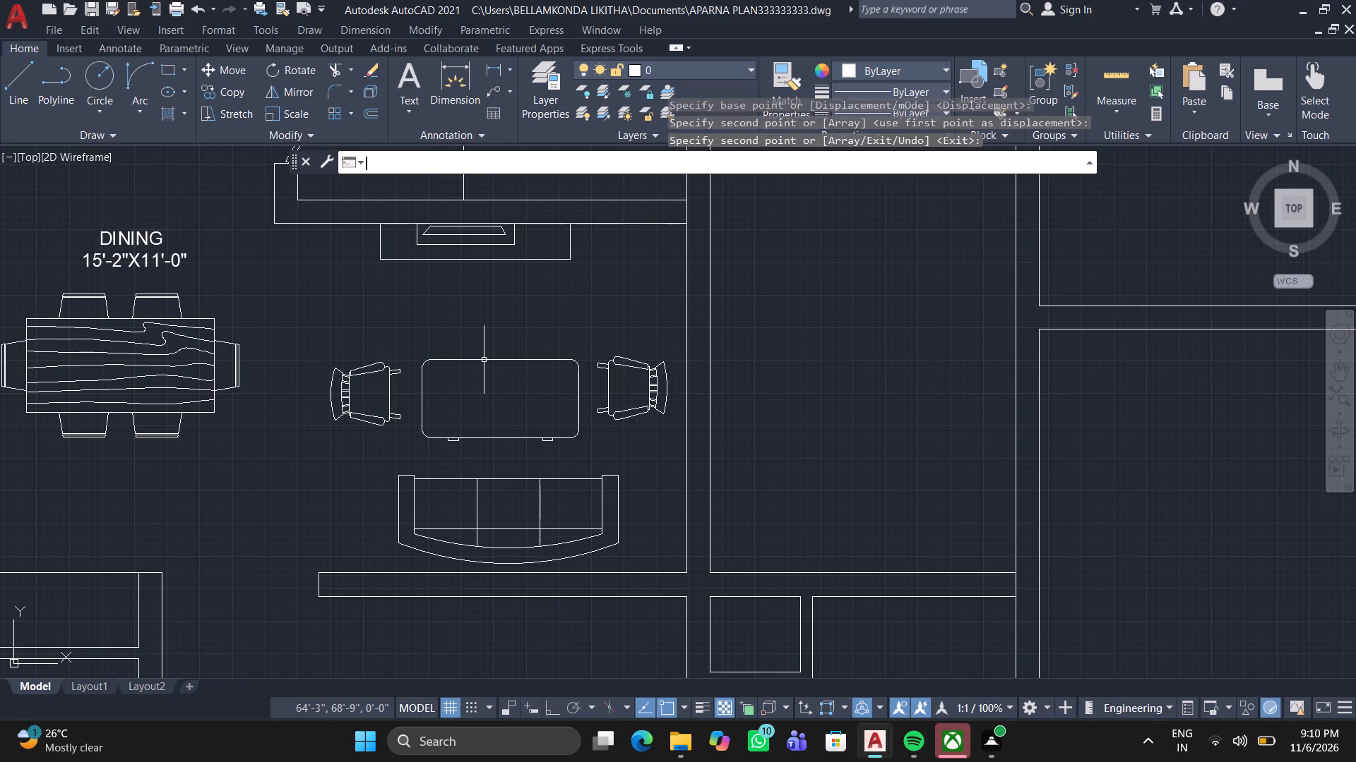
Scale down the copied coffee table about its upper-right corner so it leaves more clearance from the chairs.
click(484, 360)
click(484, 360)
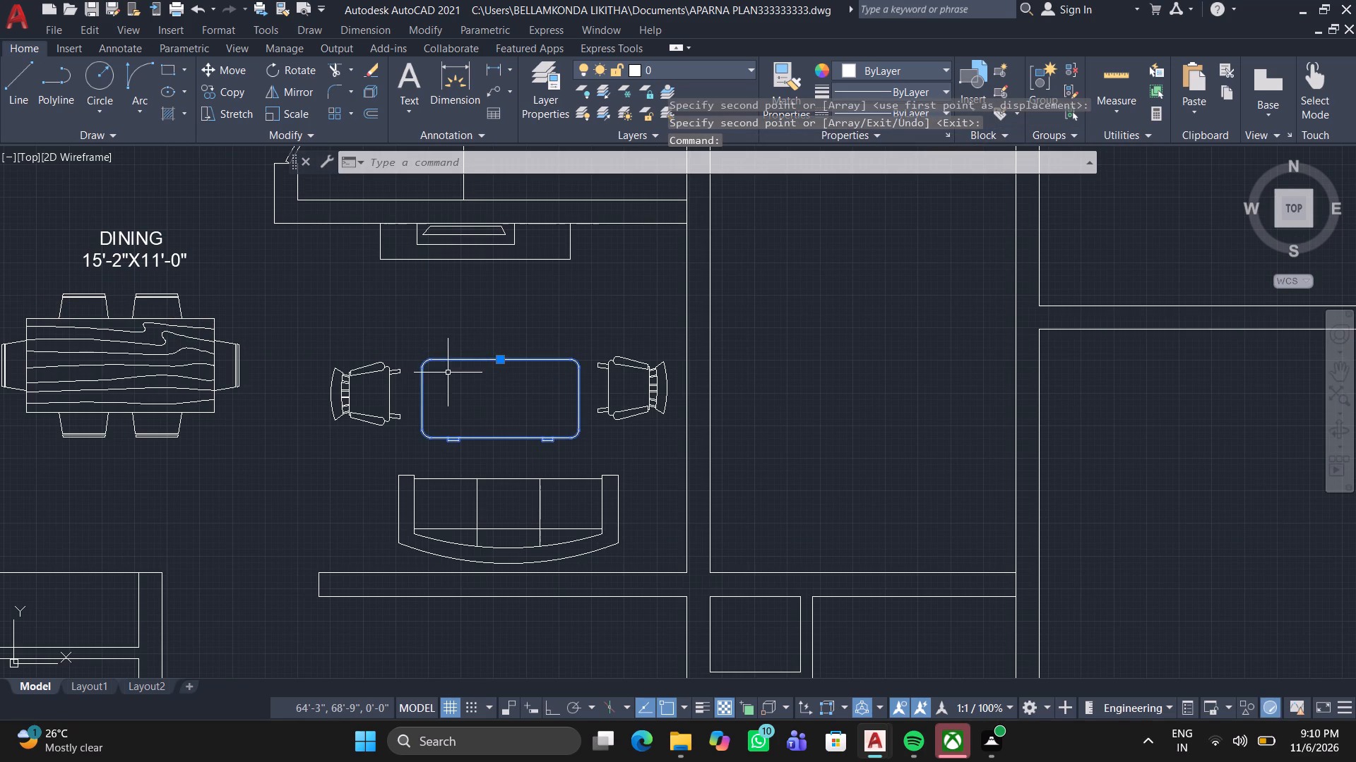
click(282, 116)
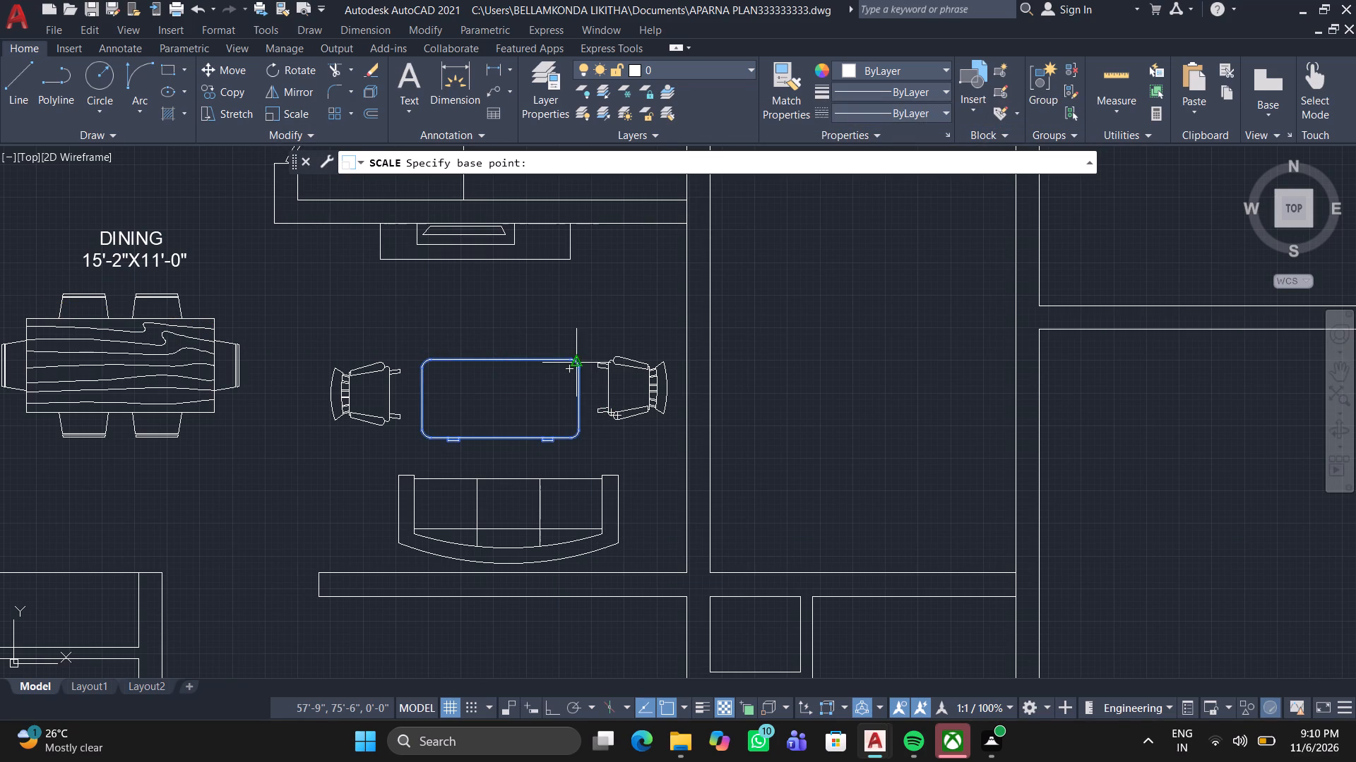
click(578, 363)
click(525, 392)
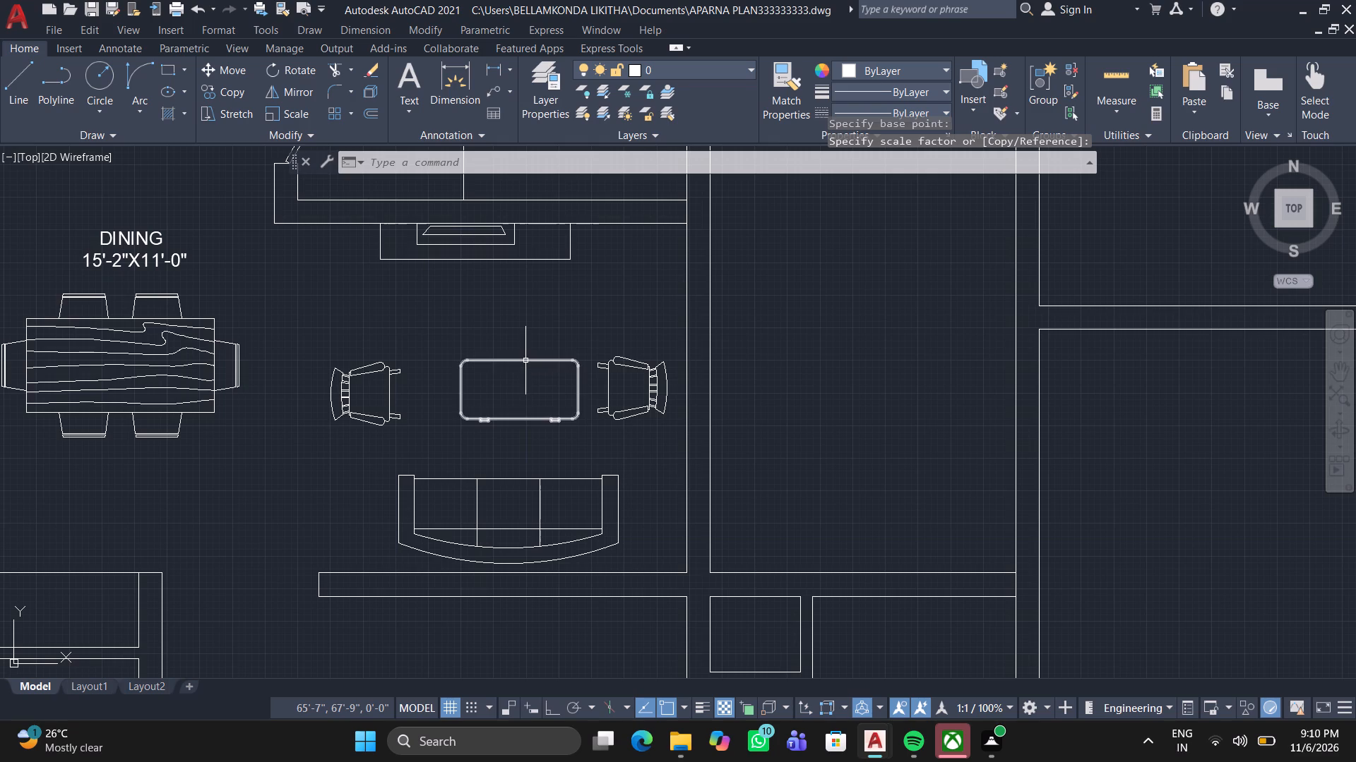
Shift the reduced coffee table slightly left so it sits midway between the two facing chairs.
click(526, 360)
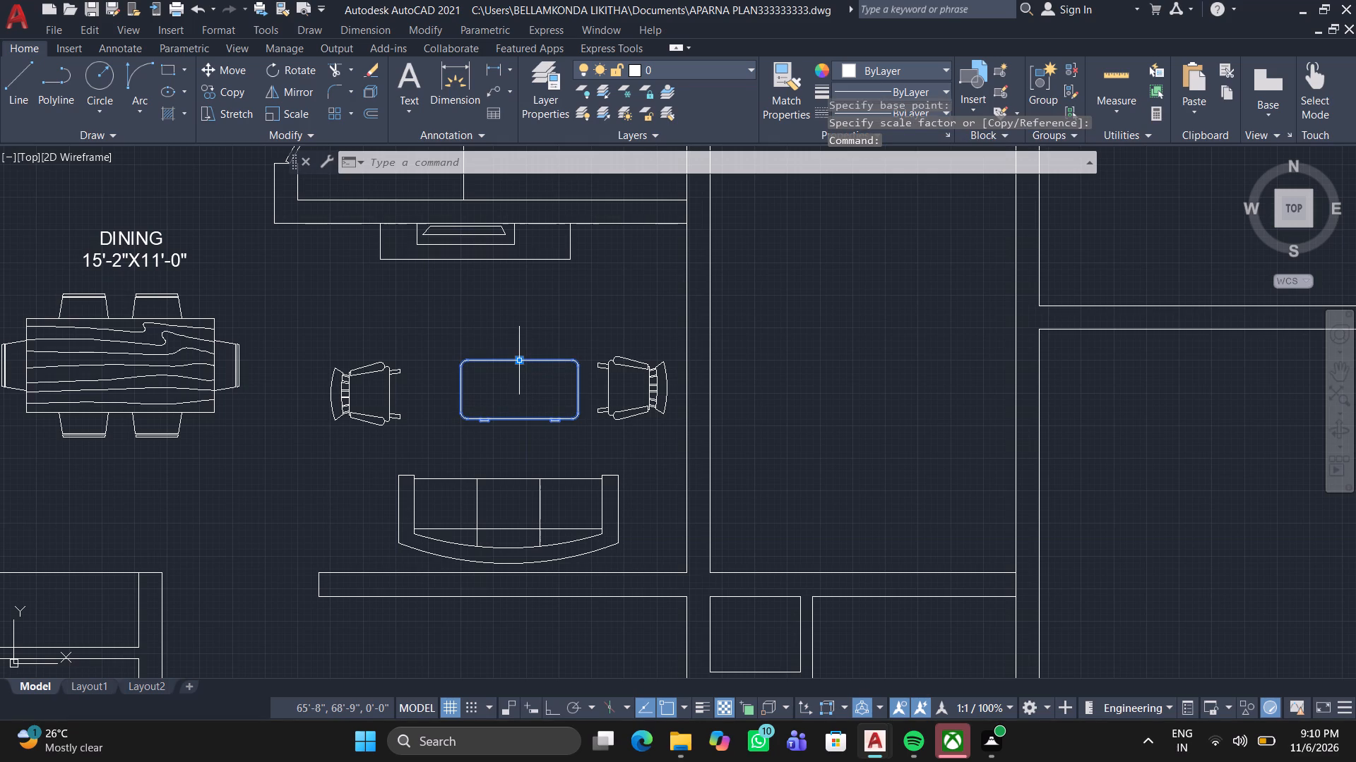
click(521, 360)
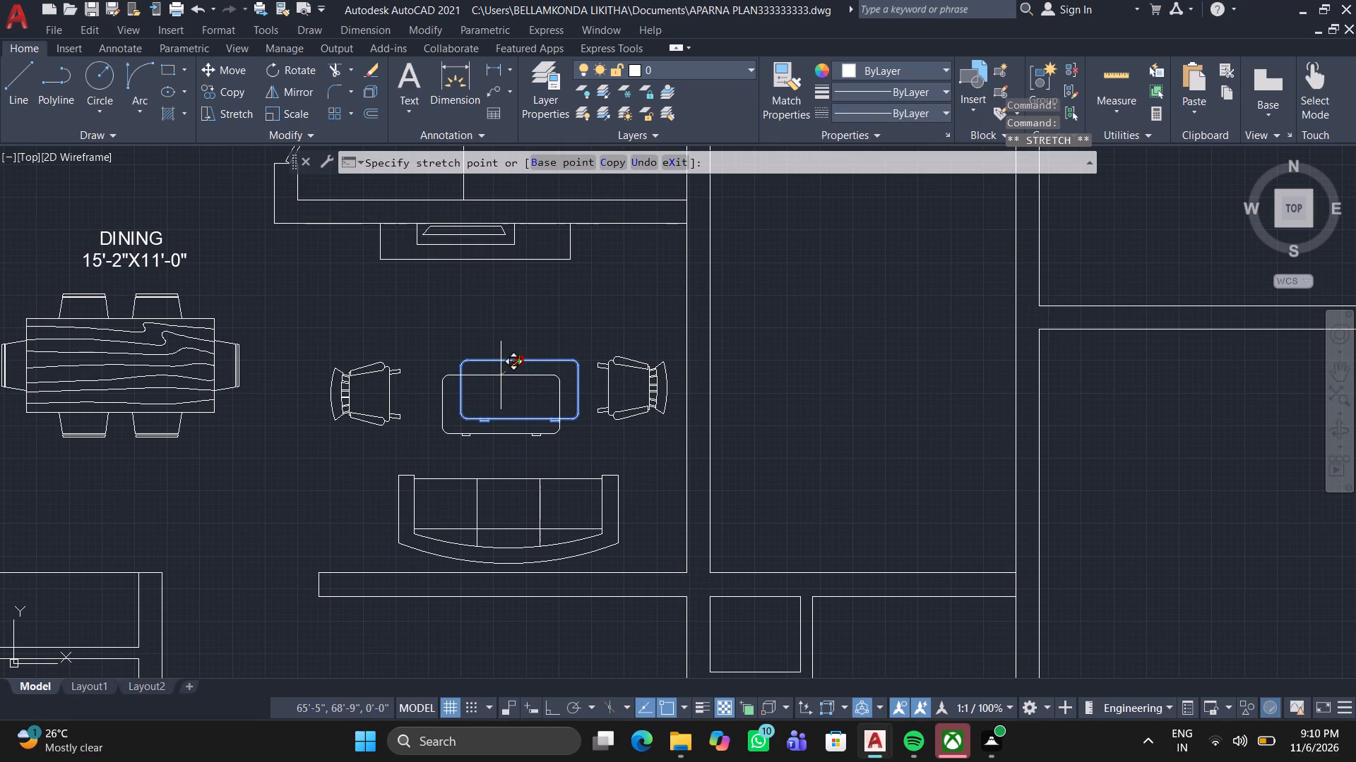
double_click(506, 368)
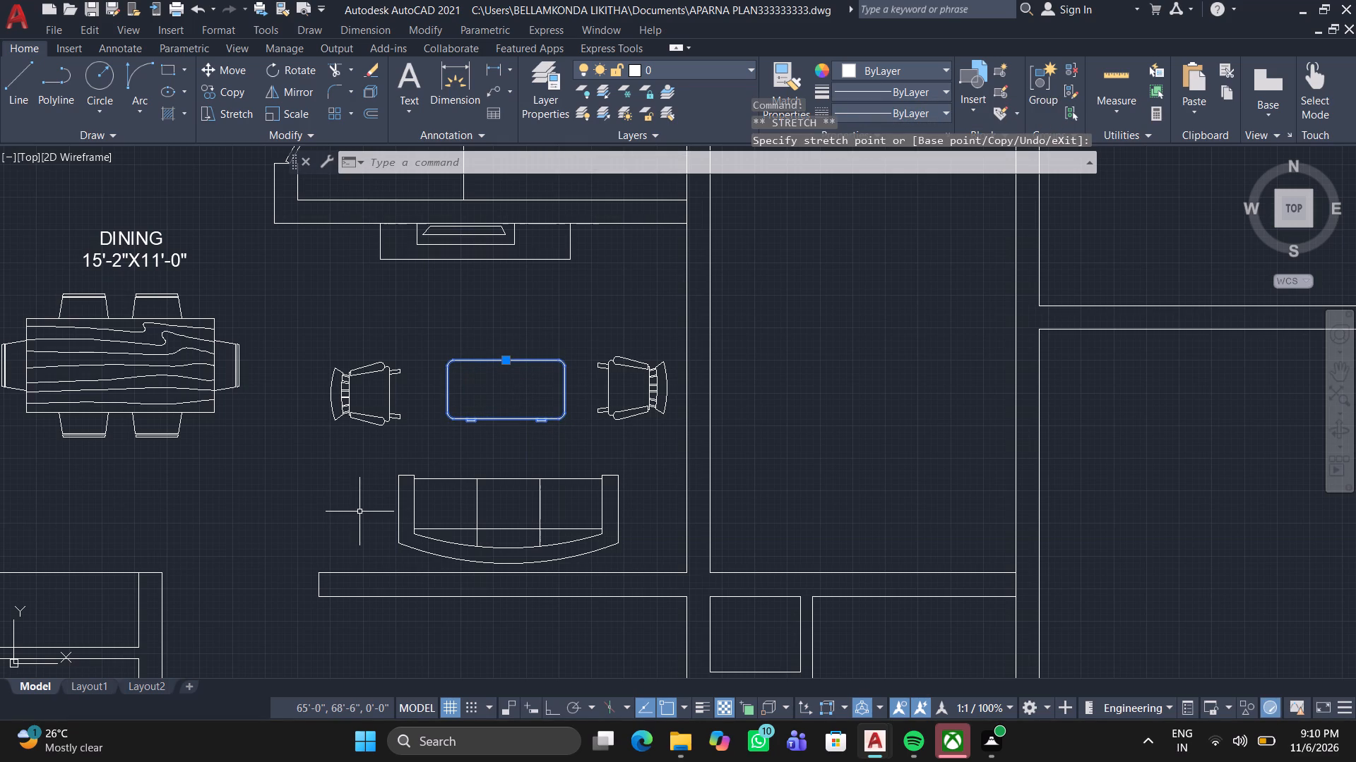
Move both facing chairs and the coffee table together straight down, closer to the sofa.
drag(294, 336, 300, 341)
click(683, 434)
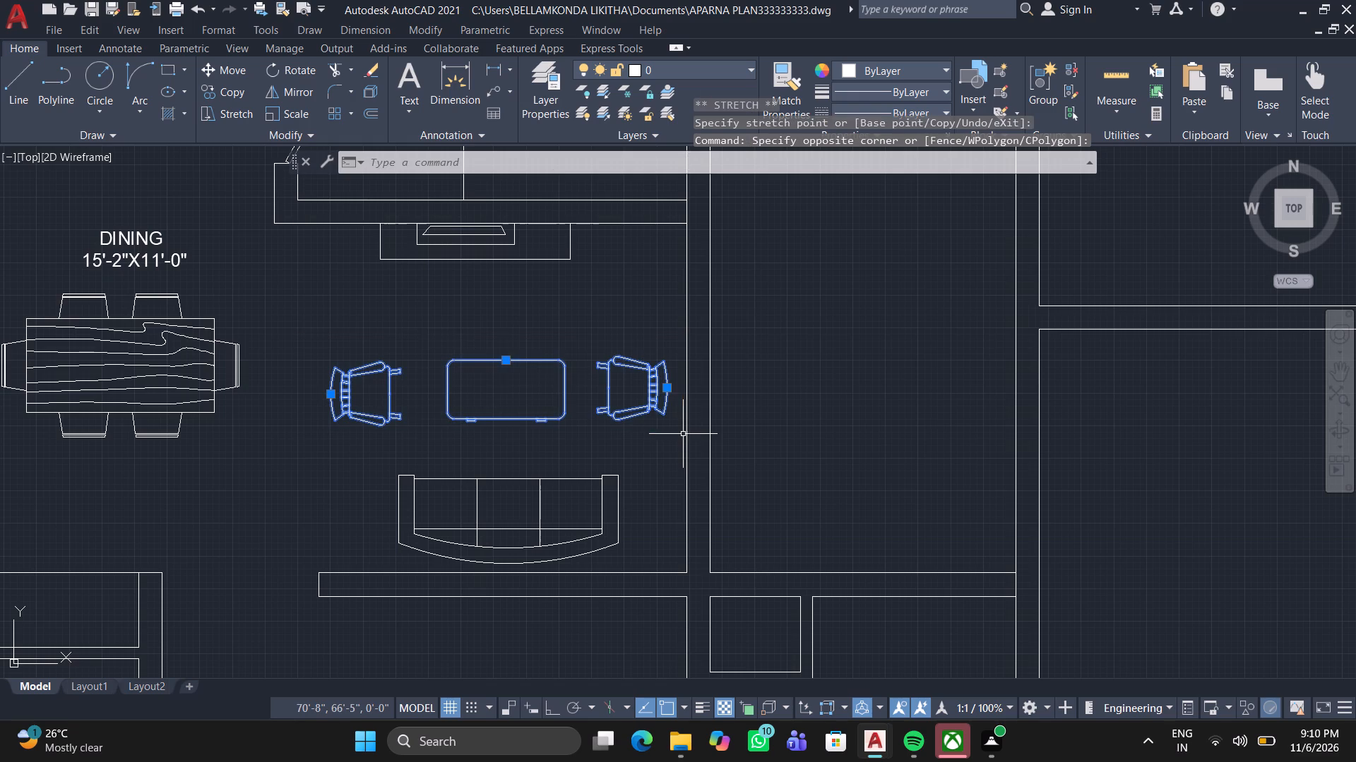
click(237, 66)
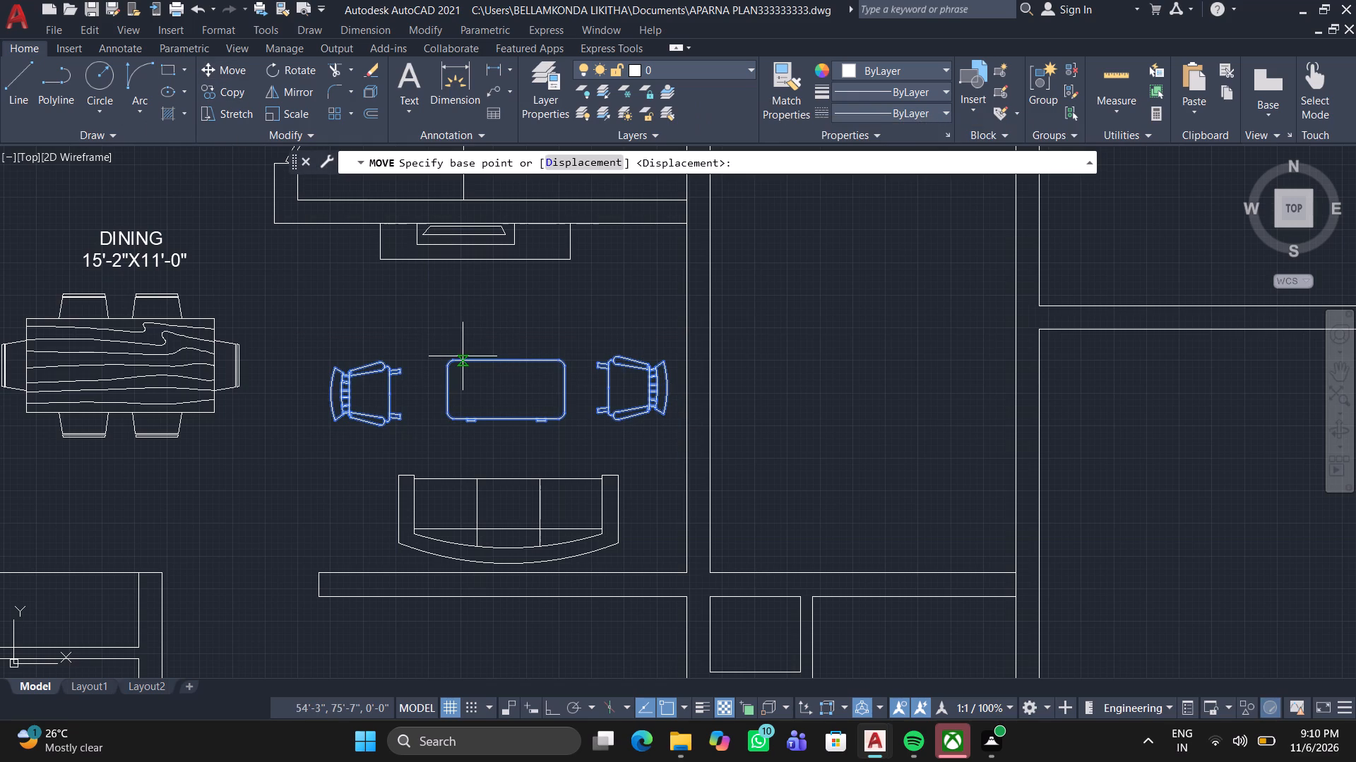
click(462, 358)
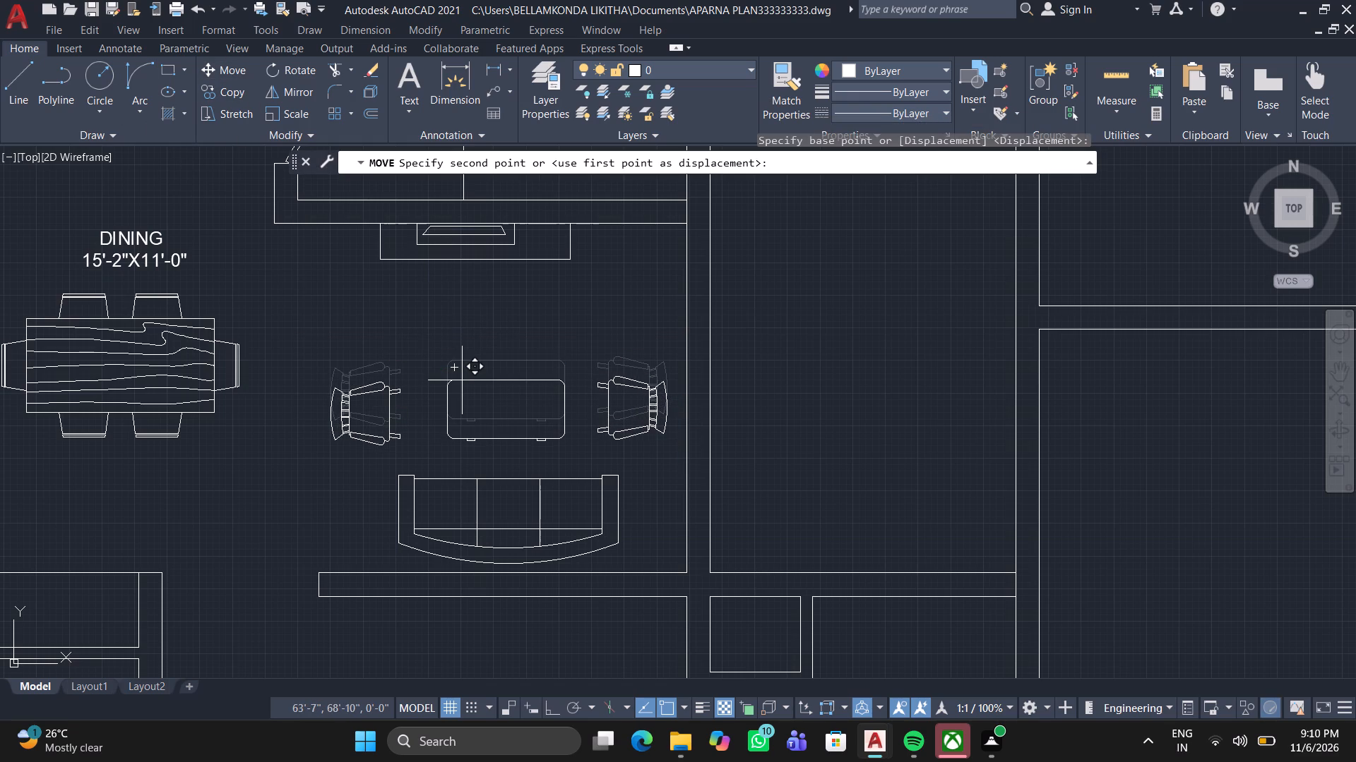
click(463, 381)
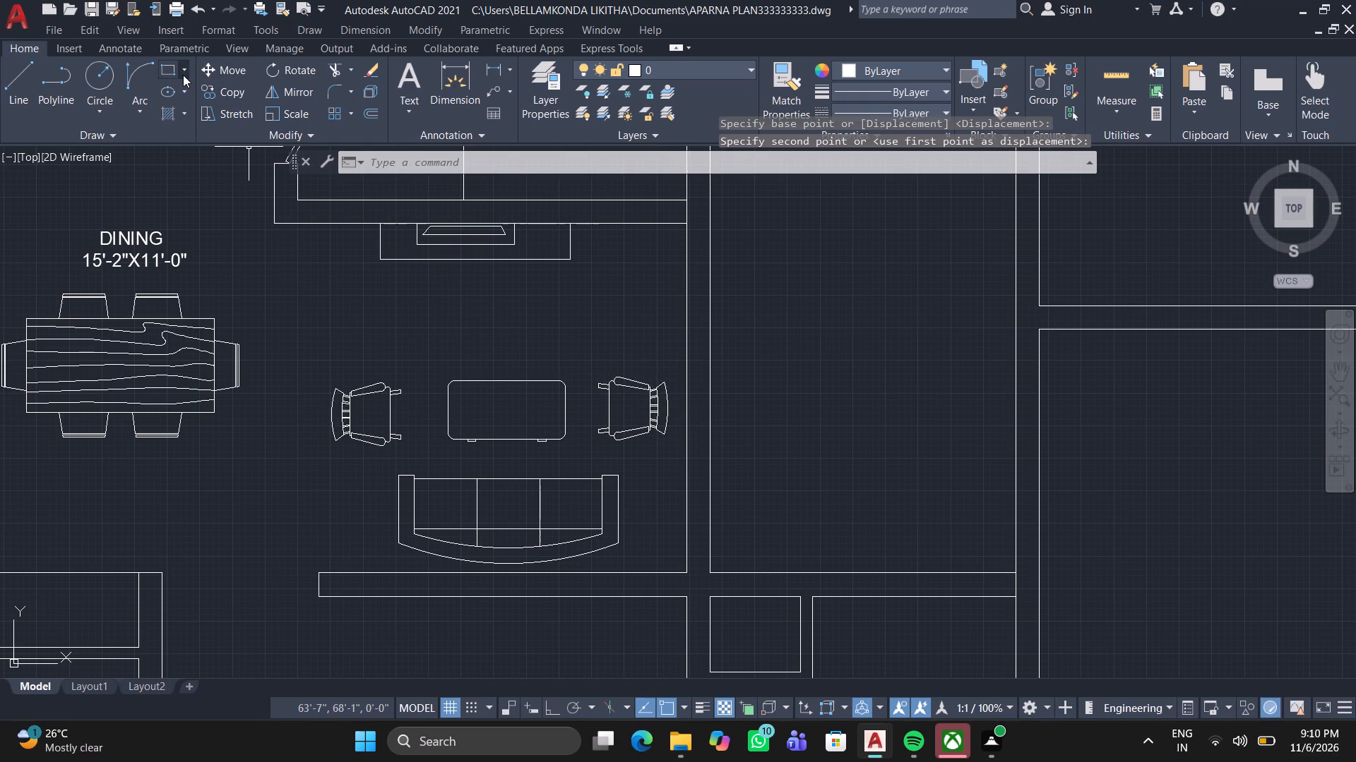
Draw a nearly square side-table rectangle against the sofa arm on the dining-table side.
click(167, 65)
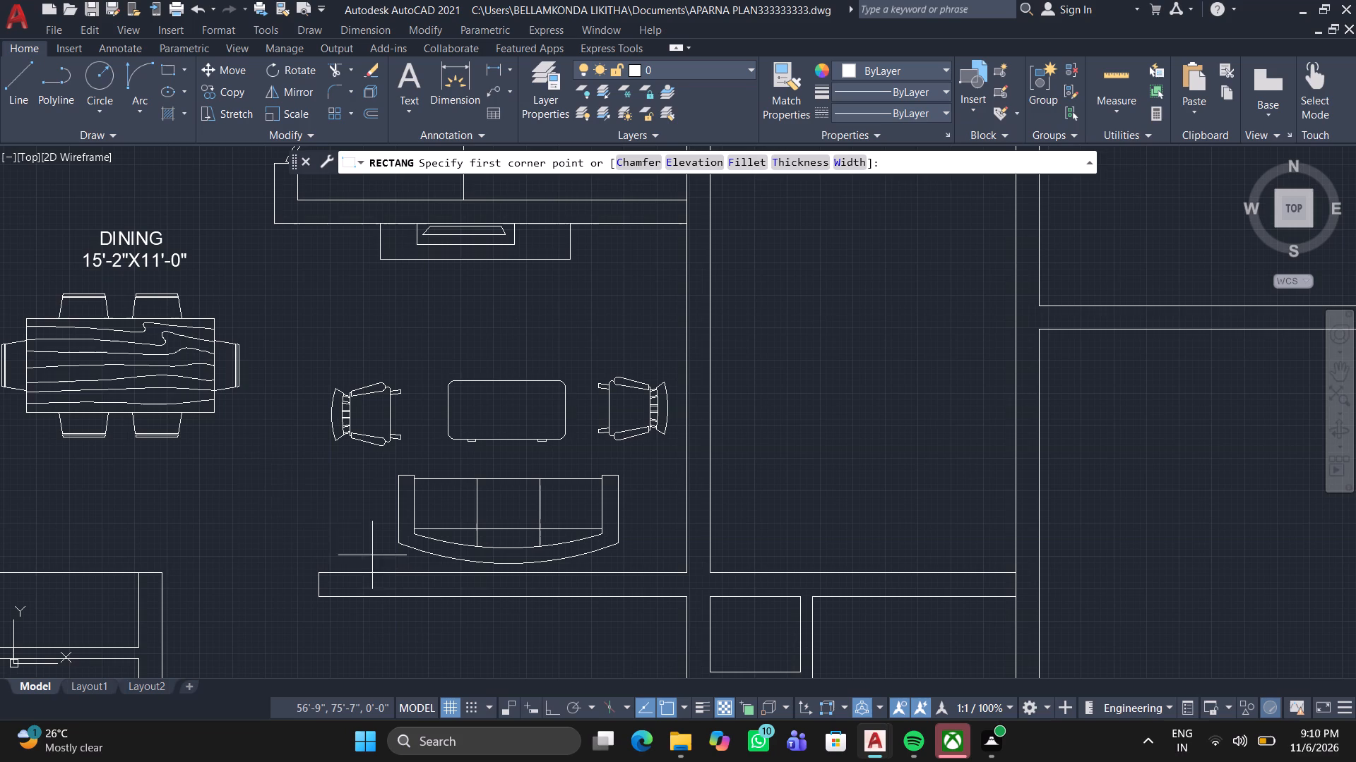
click(337, 484)
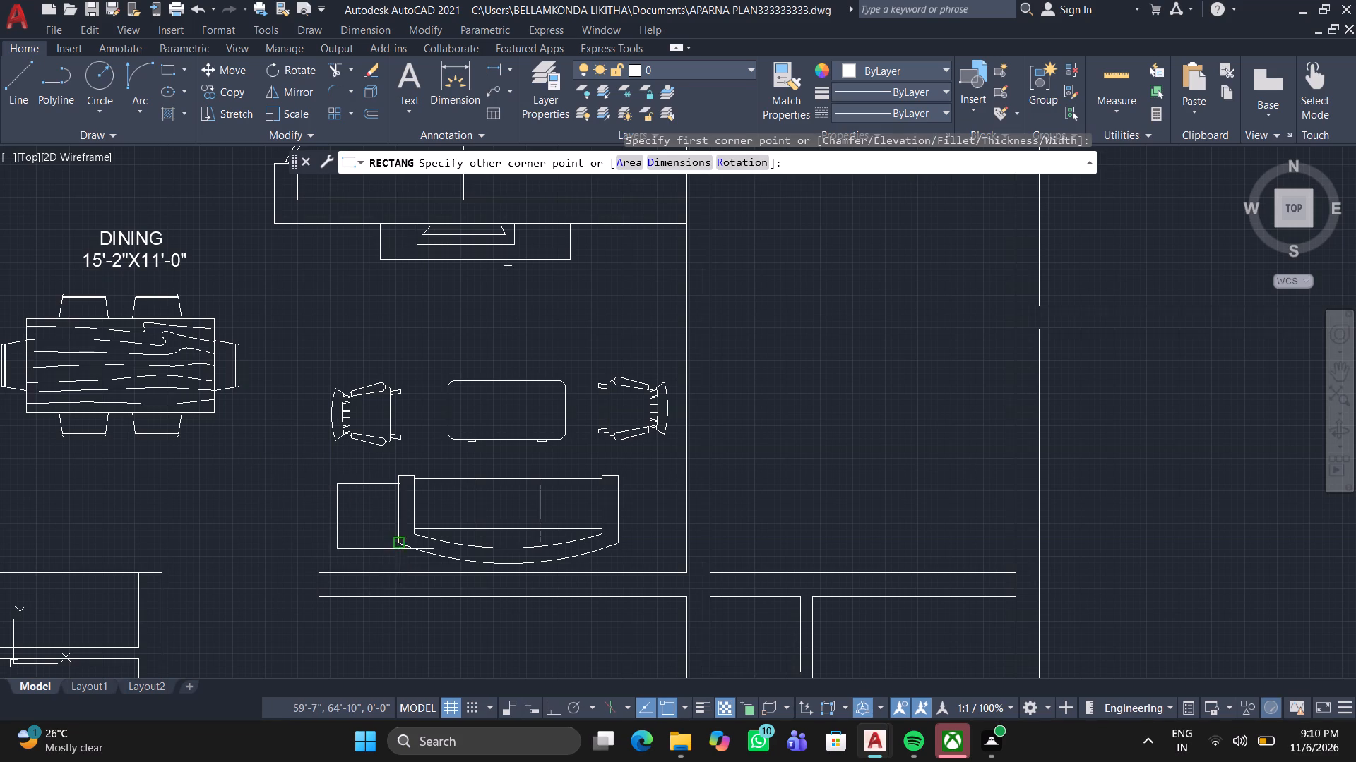
click(391, 544)
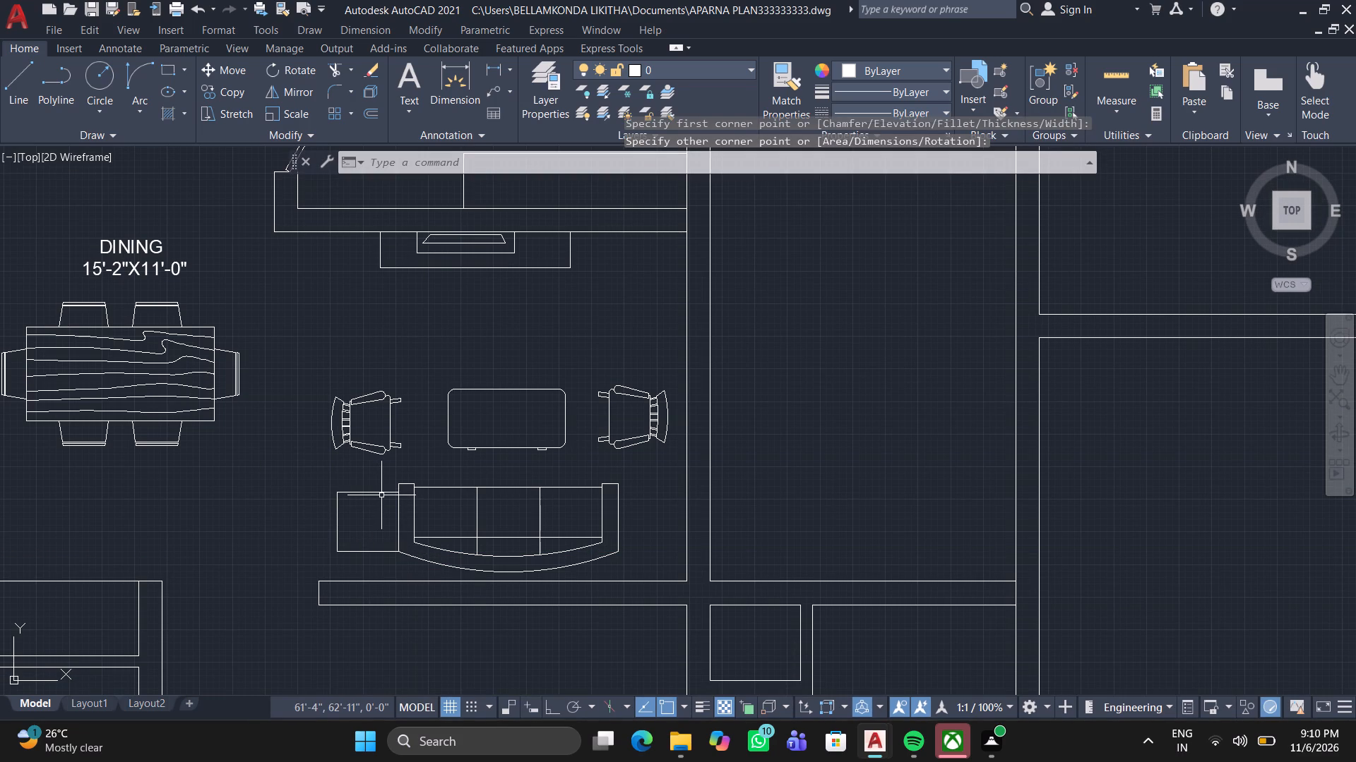
Narrow the side table by stretching its sofa-side edge inward, and shift it slightly farther from the sofa arm.
click(383, 493)
scroll(397, 526, up, 2)
click(395, 518)
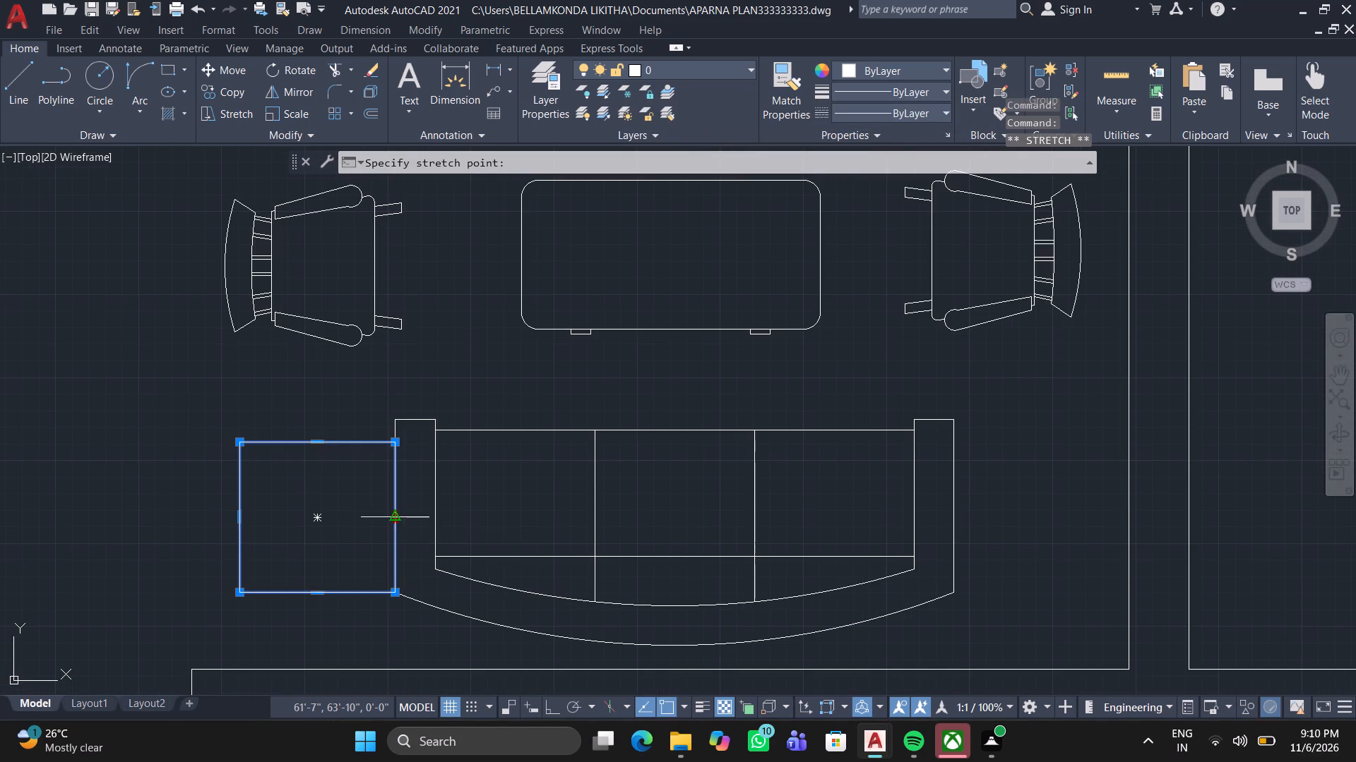
click(378, 516)
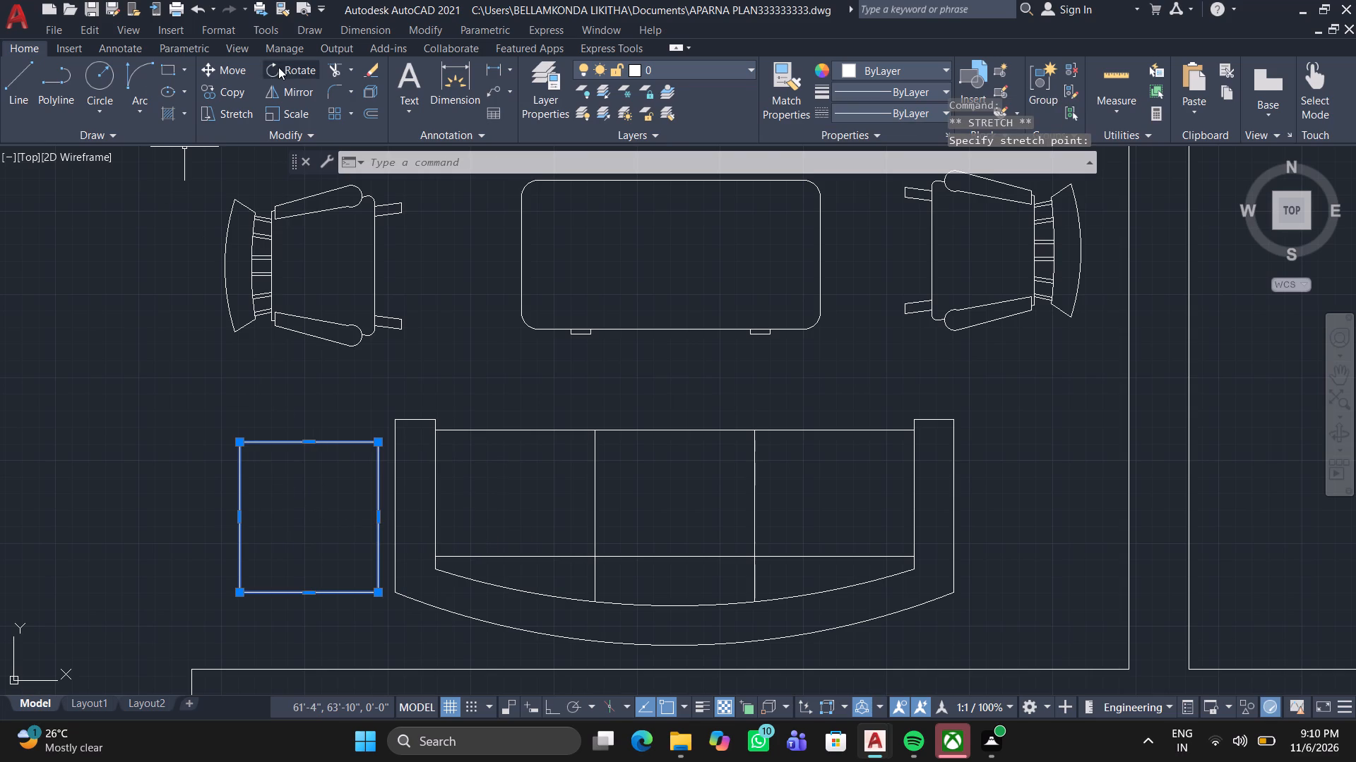
click(233, 70)
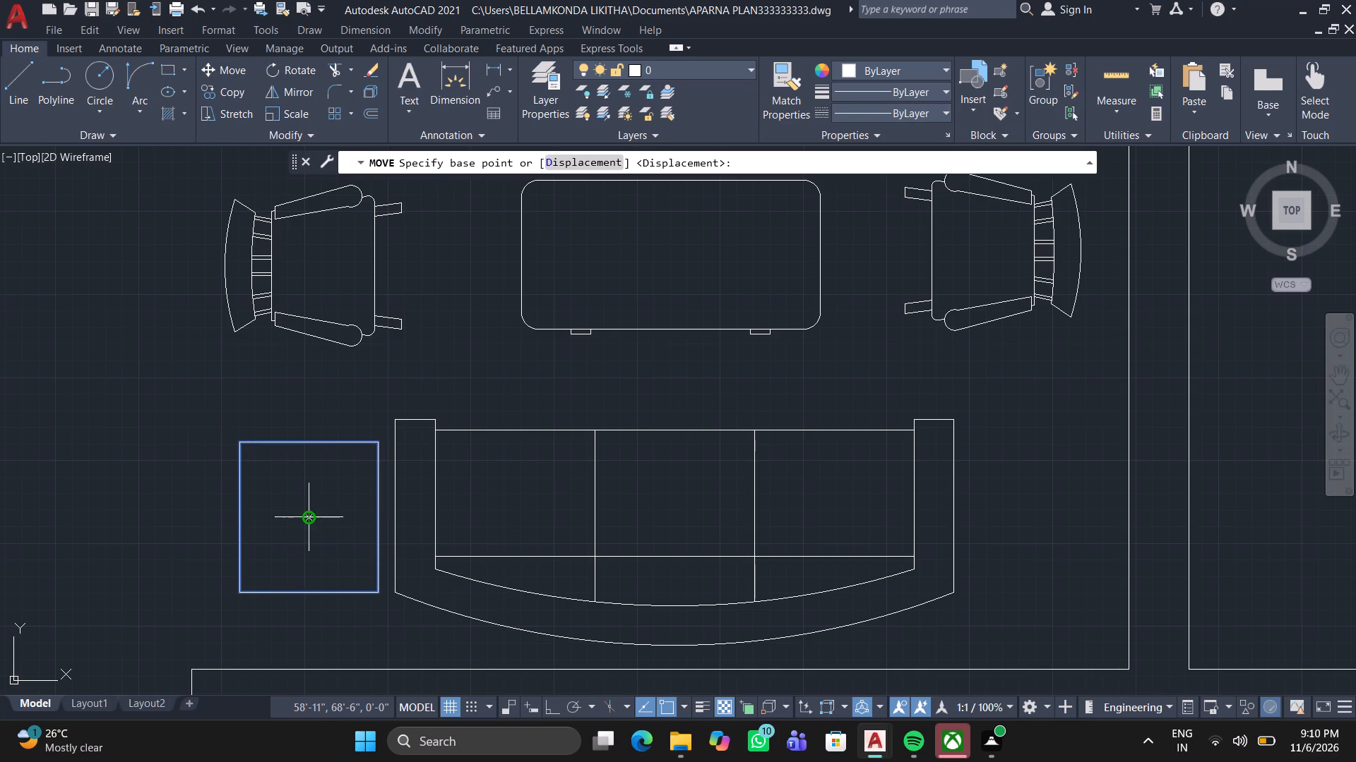
double_click(308, 521)
click(285, 521)
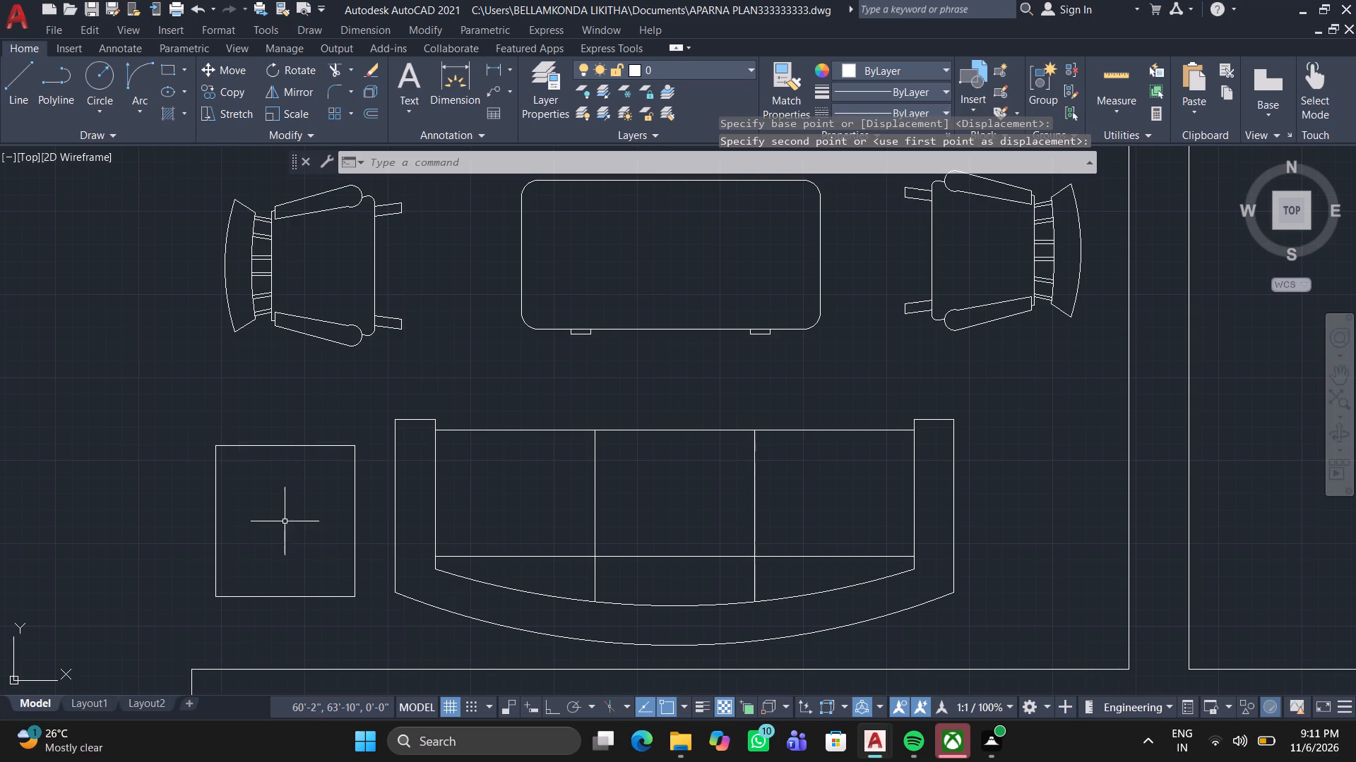
Copy the side table to the opposite end of the sofa, between the sofa arm and the wall.
click(303, 445)
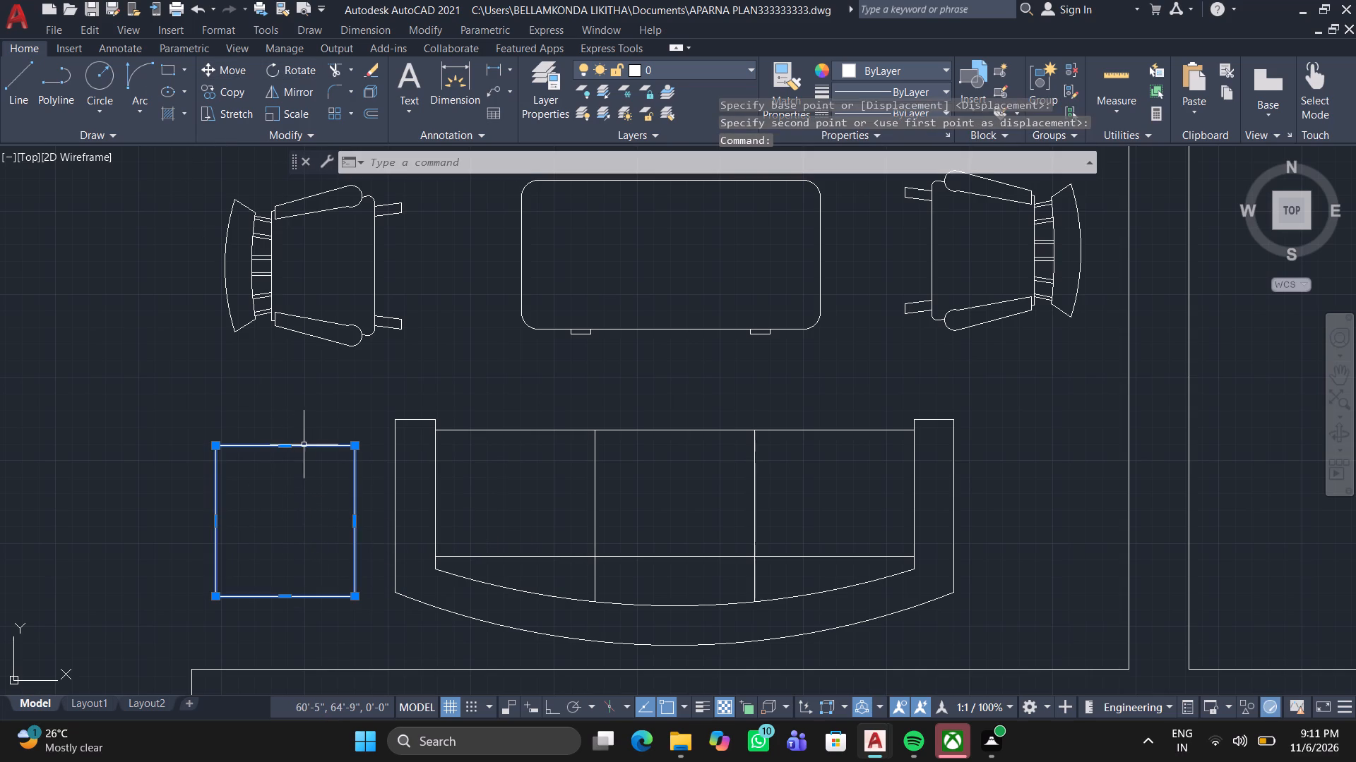
click(202, 87)
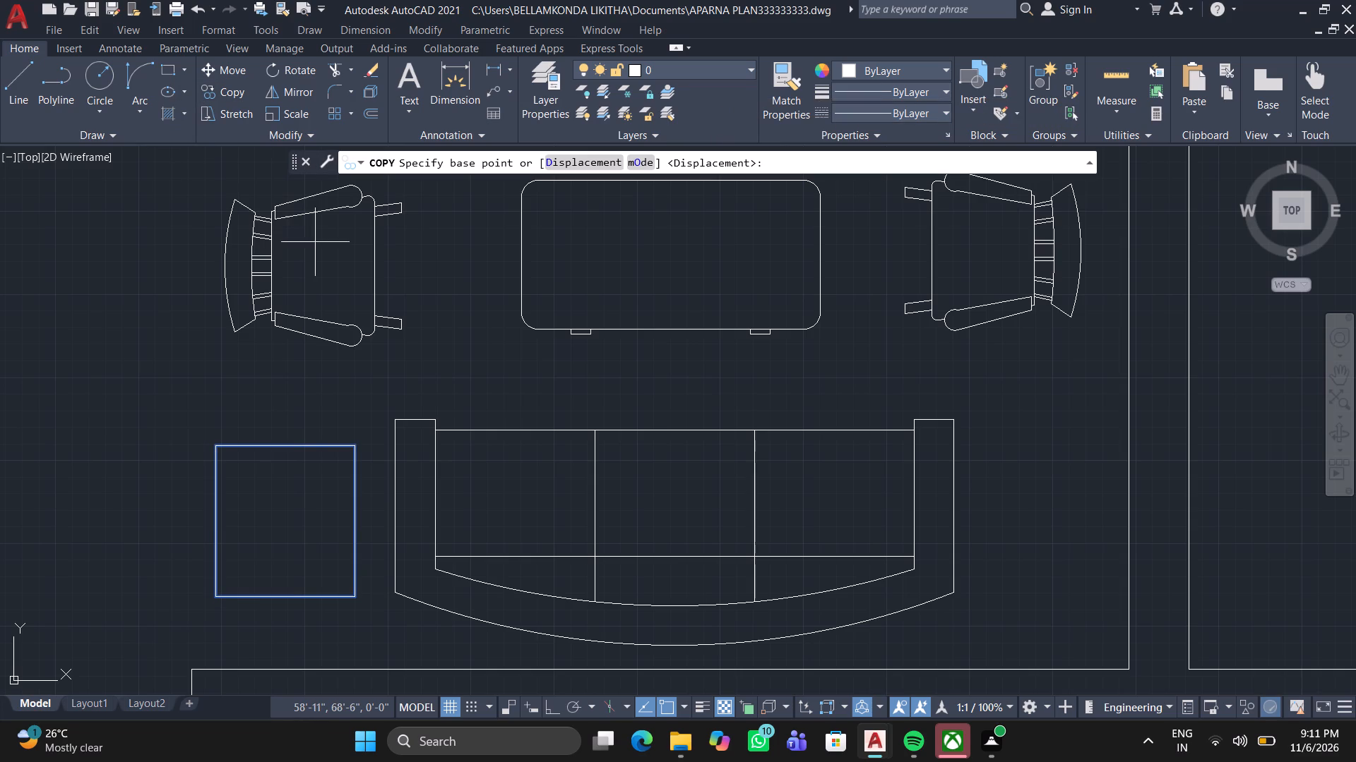
click(357, 446)
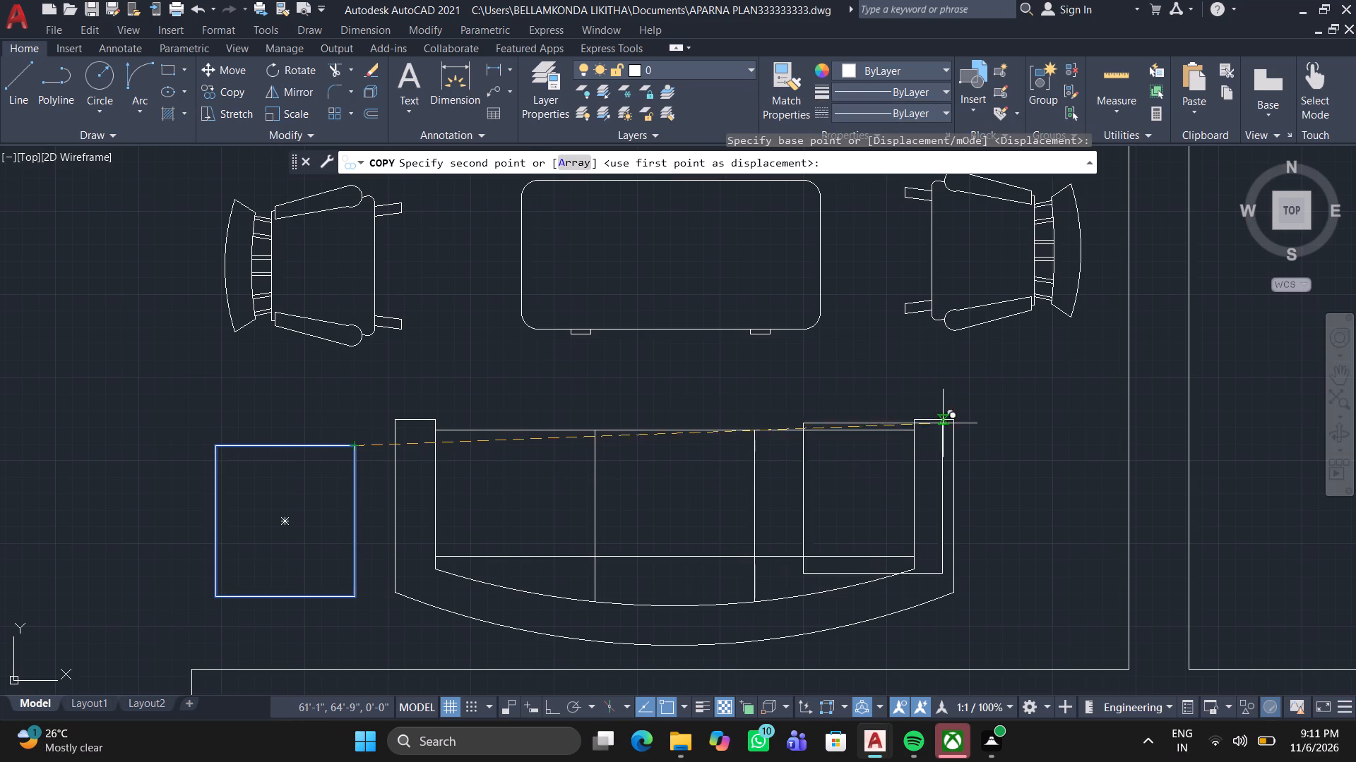
click(1112, 439)
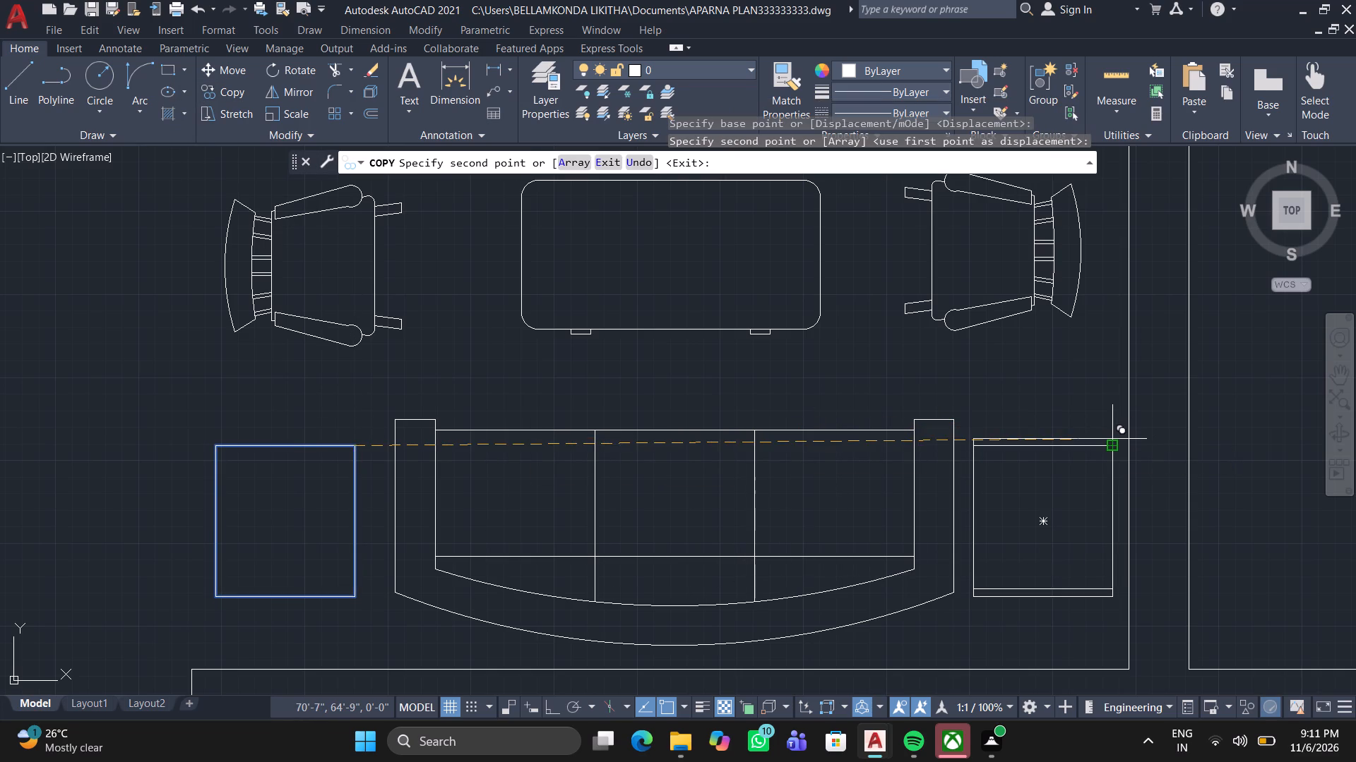
key(space)
Copy the round lamp symbol from the spare furniture outside the plan onto the centres of both side tables.
scroll(1113, 435, down, 2)
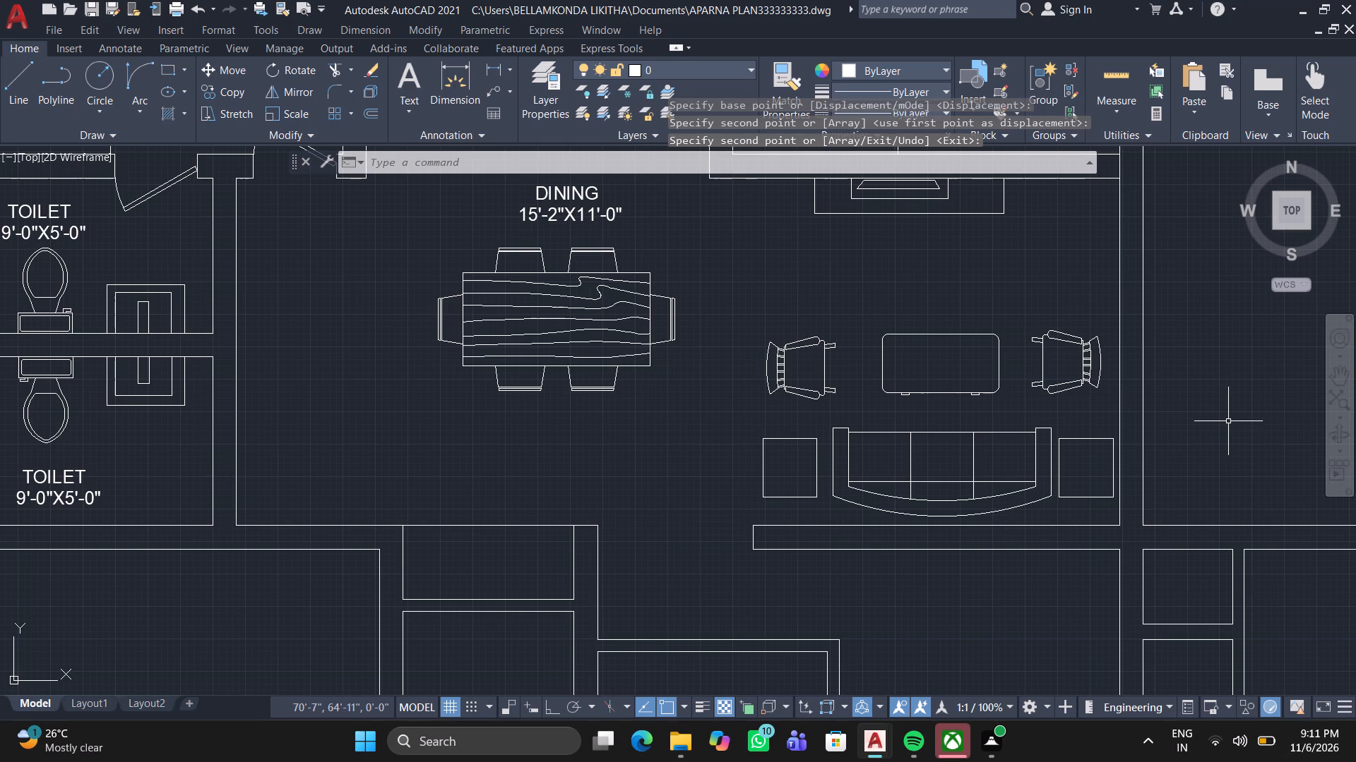
scroll(252, 513, down, 2)
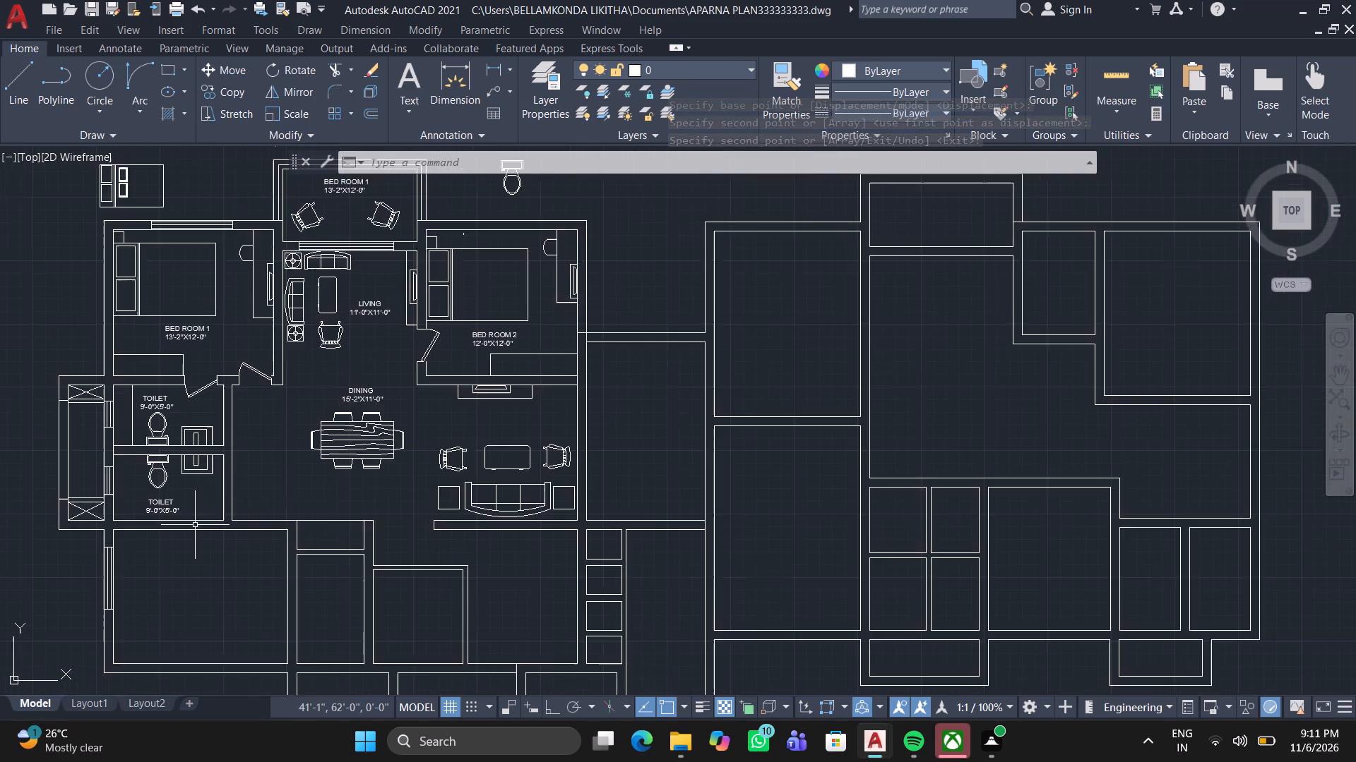
middle_drag(198, 526, 655, 501)
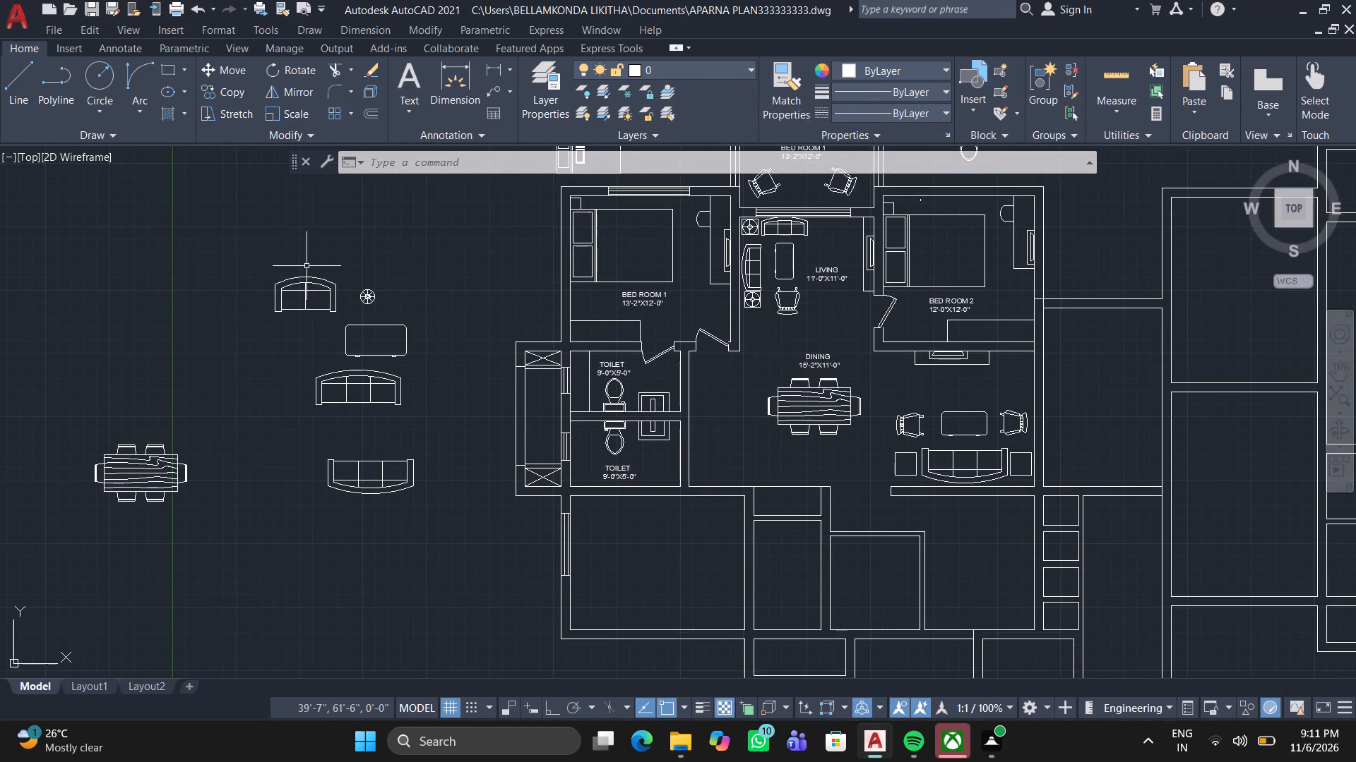
scroll(352, 279, up, 2)
click(393, 325)
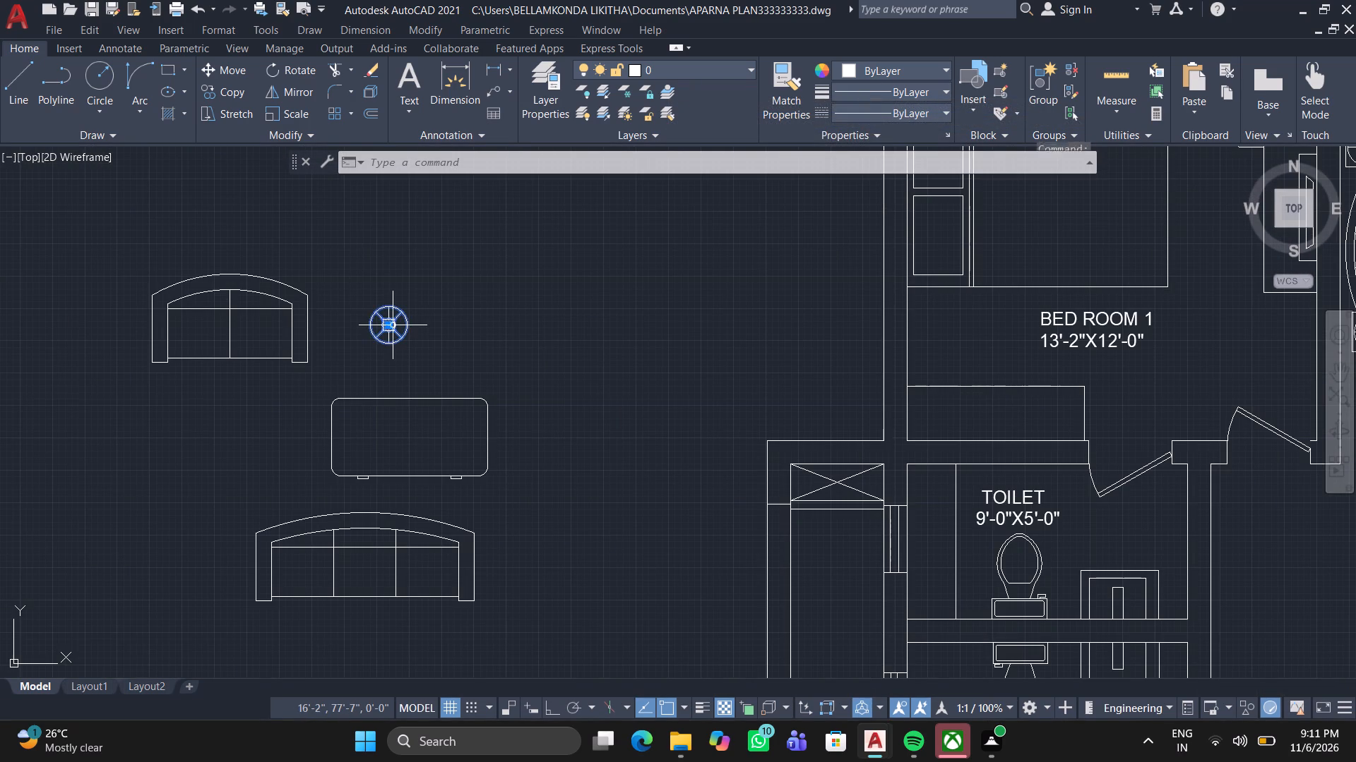
click(213, 85)
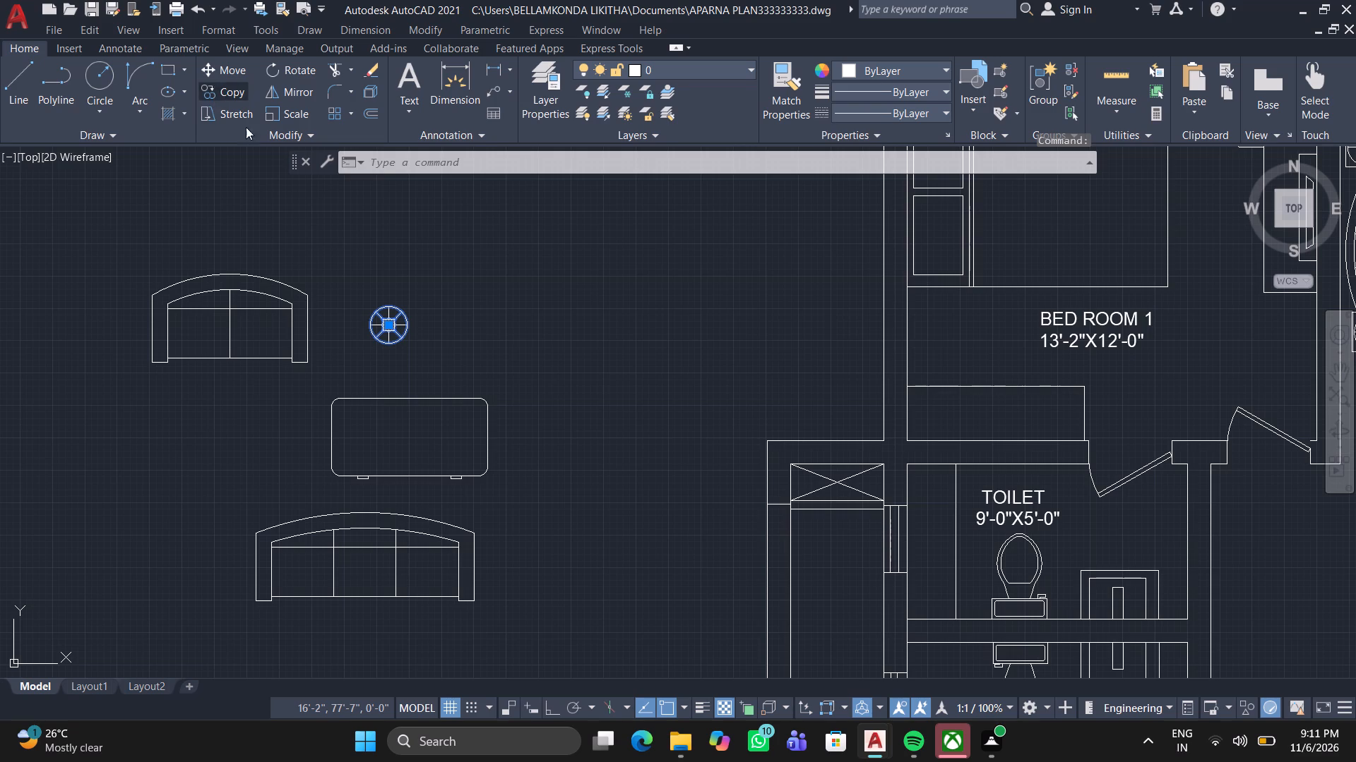
click(387, 324)
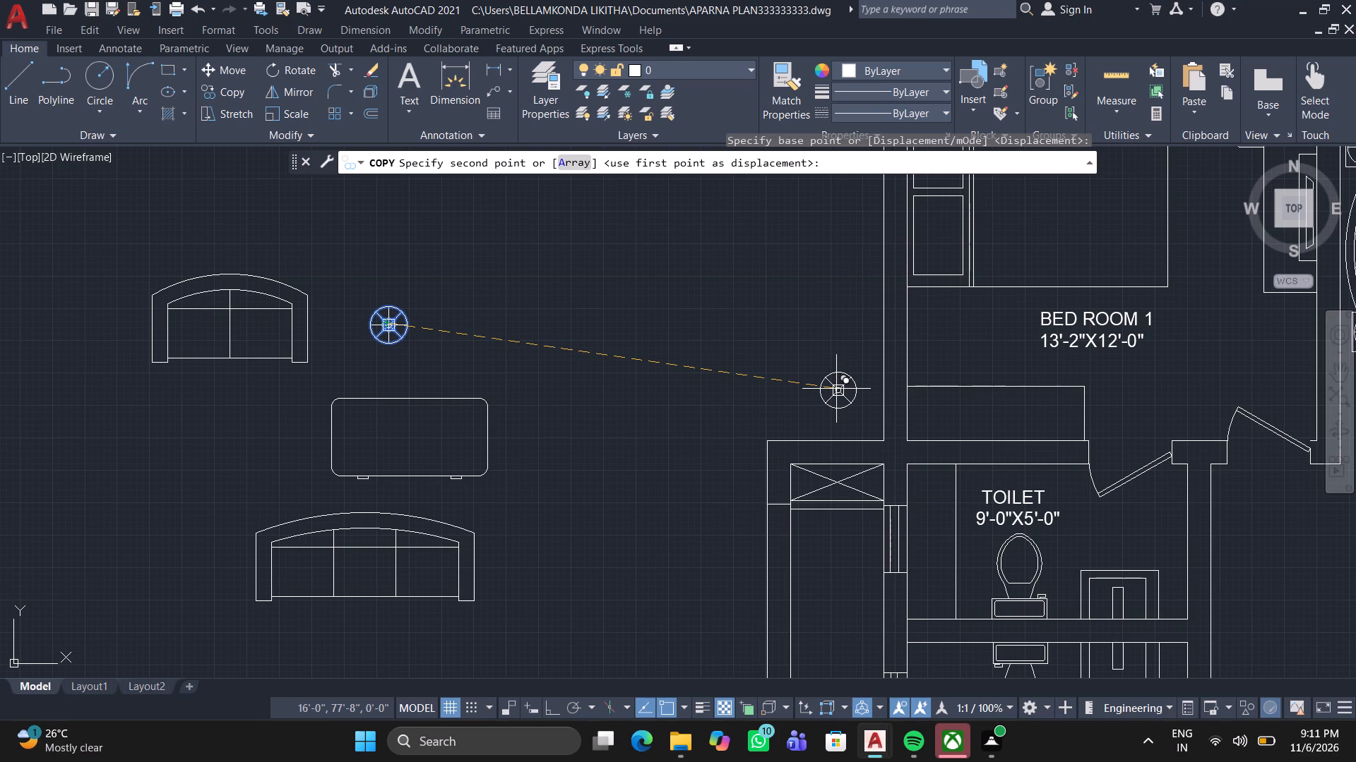
middle_drag(989, 434, 168, 494)
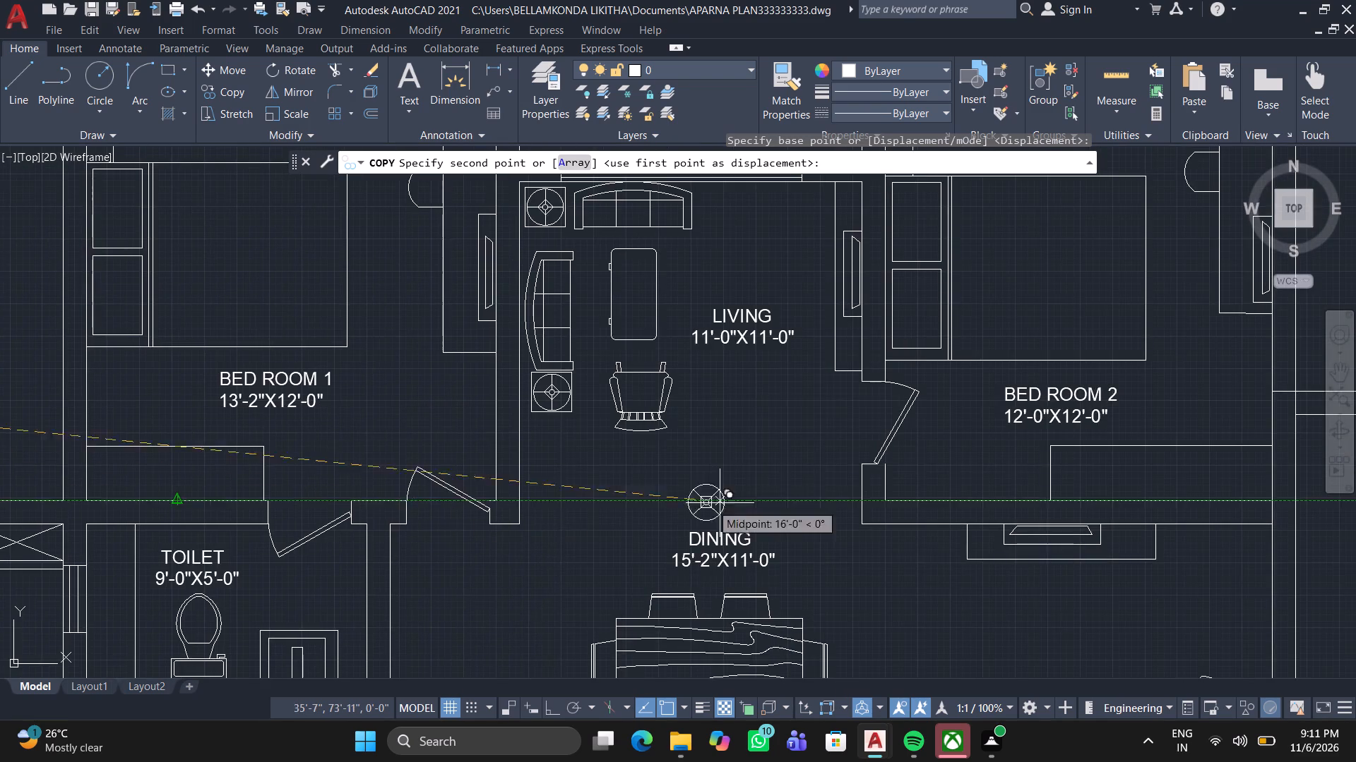
scroll(859, 485, down, 1)
middle_drag(952, 522, 849, 336)
scroll(811, 500, up, 2)
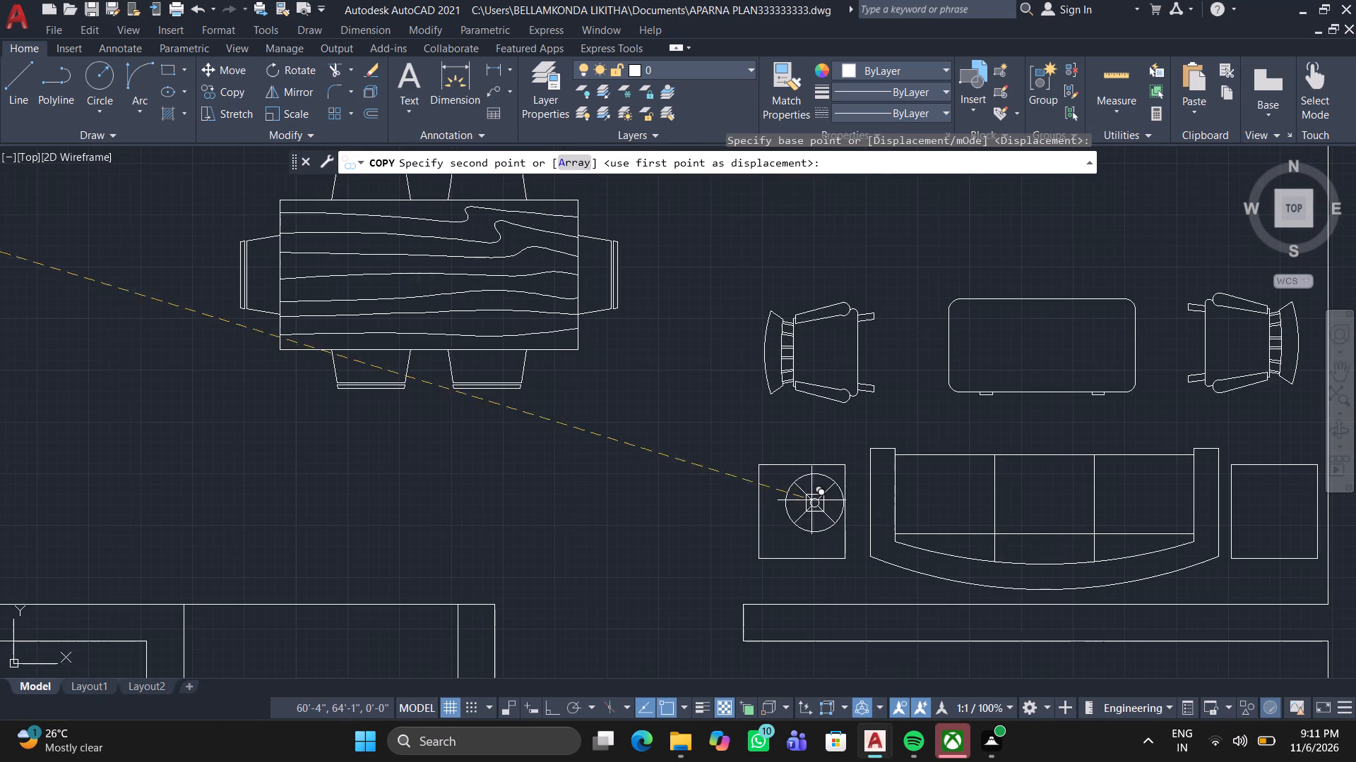
click(797, 510)
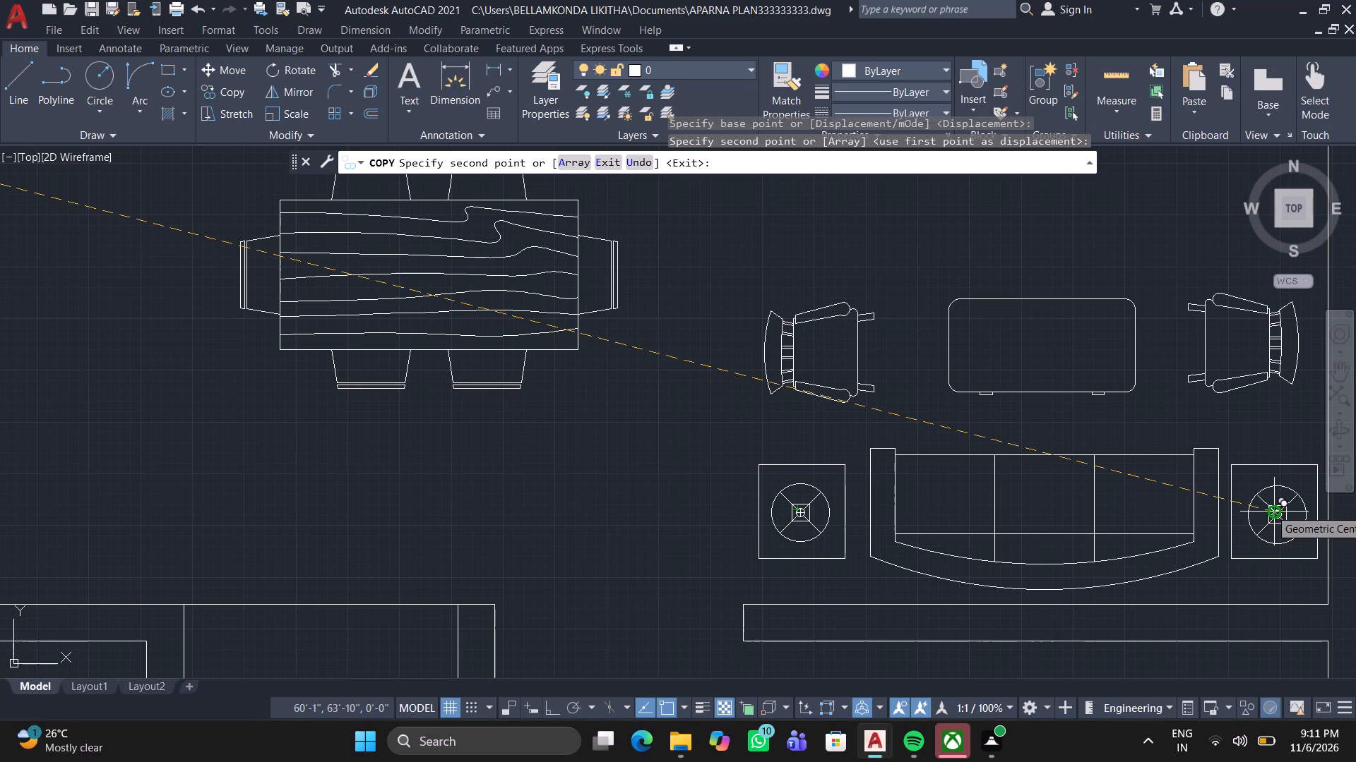
click(1271, 503)
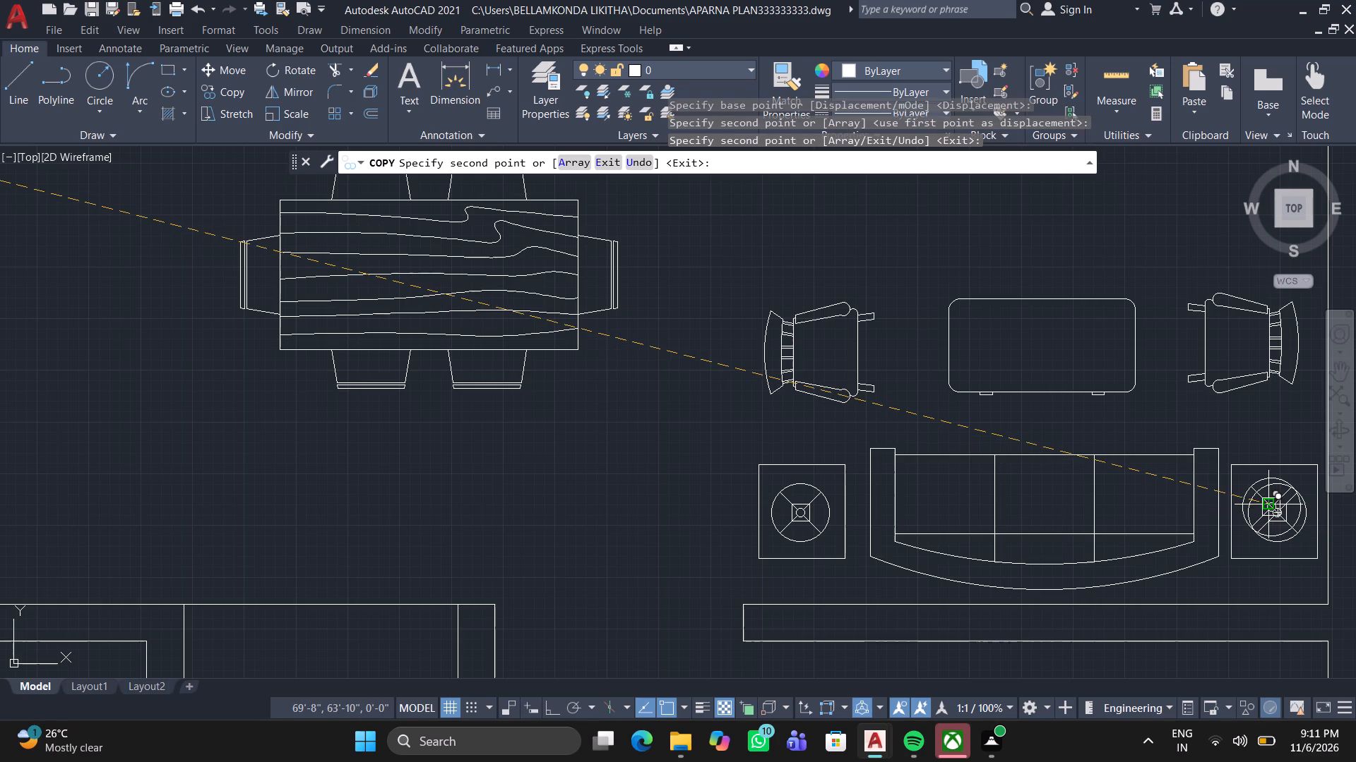
key(space)
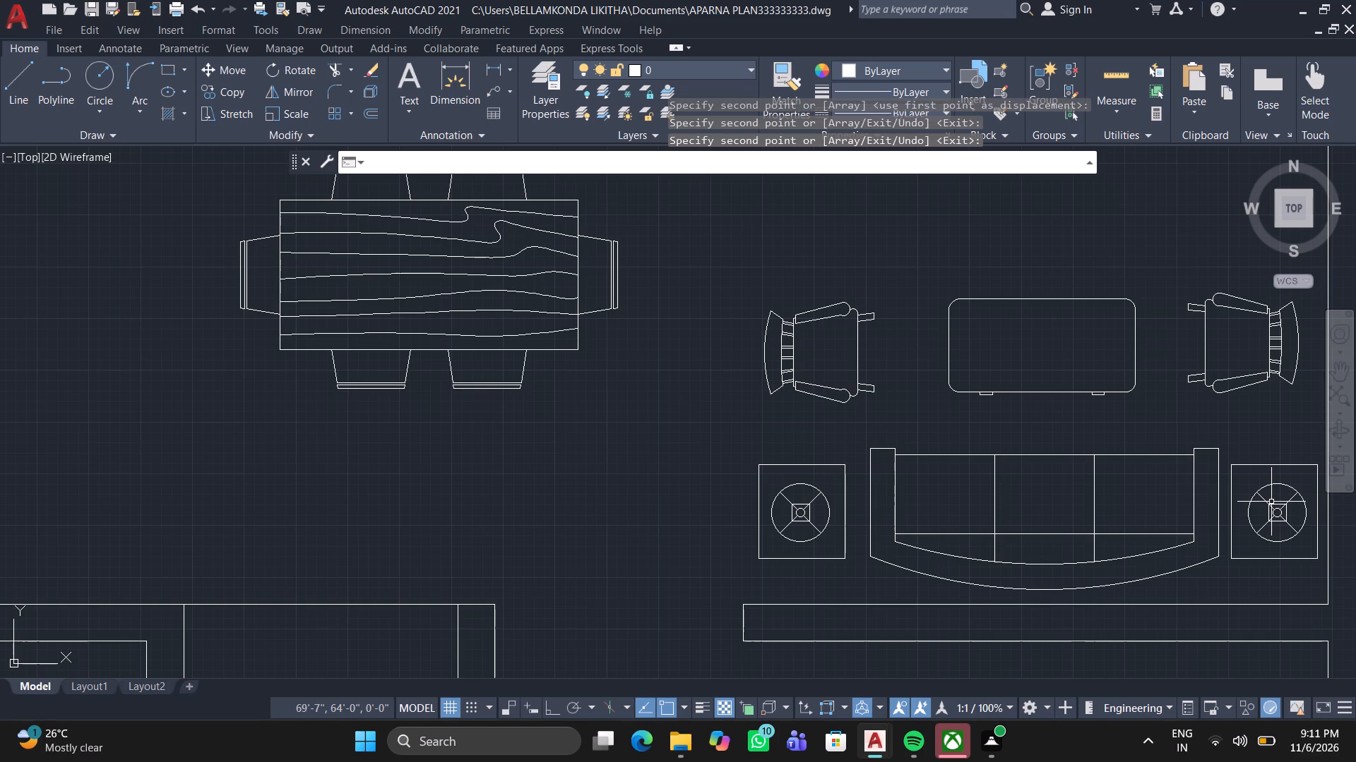
Copy the DINING 15'-2"X11'-0" label into the space just above the coffee table in the seating area.
scroll(910, 584, down, 2)
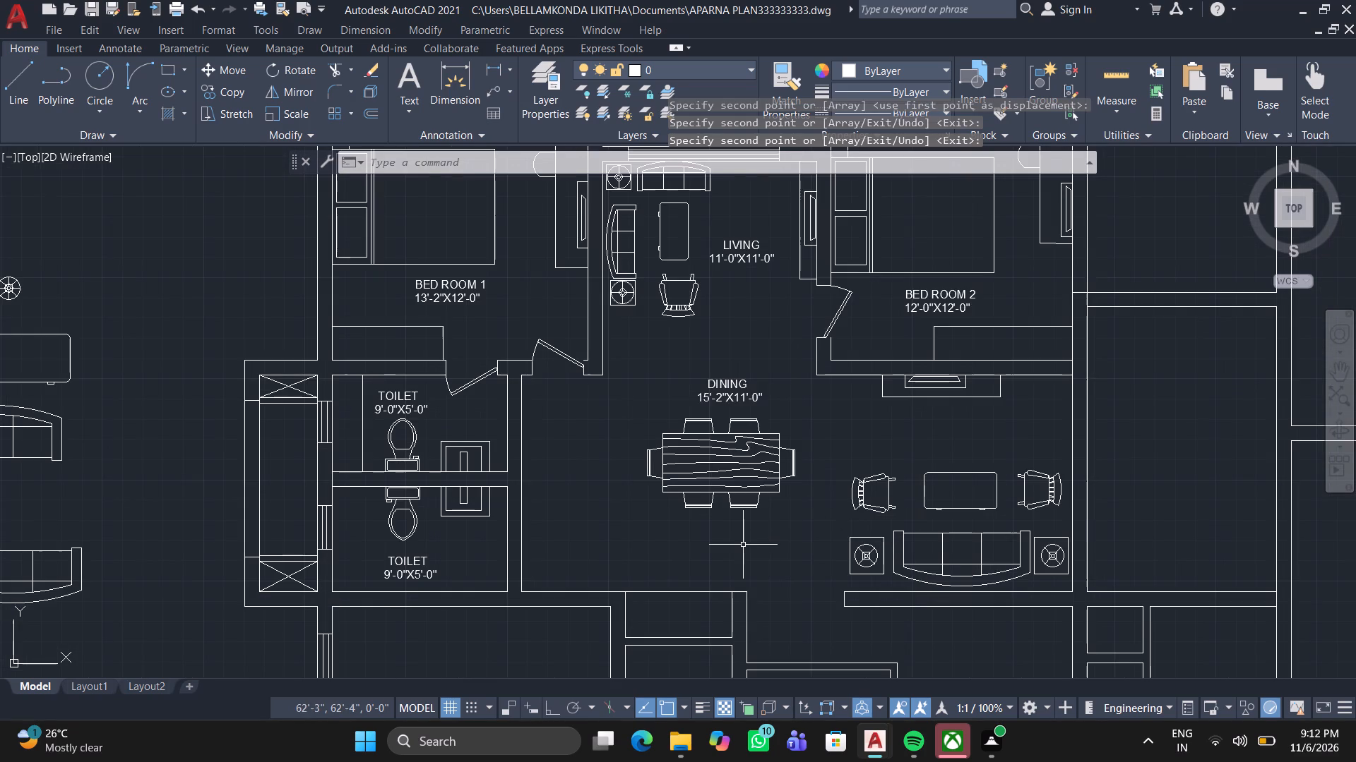
click(724, 388)
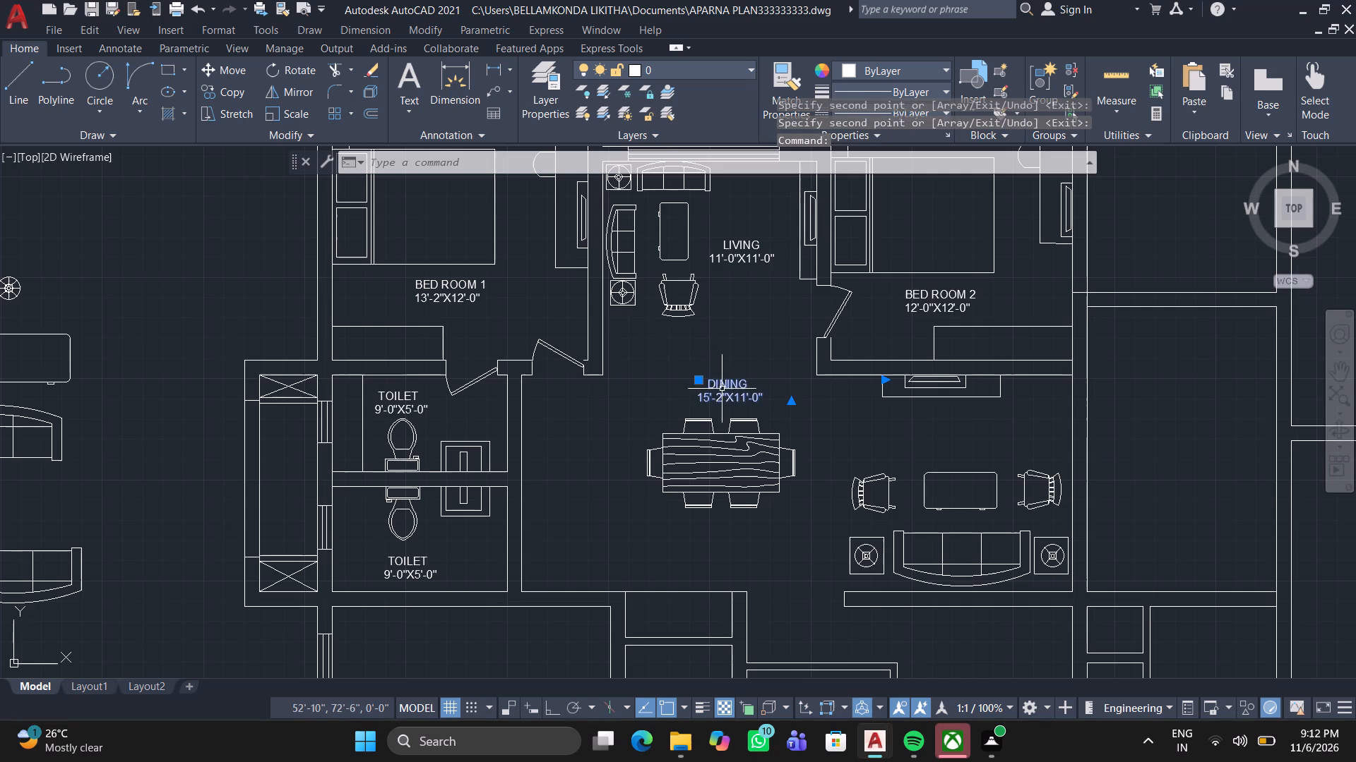
click(213, 88)
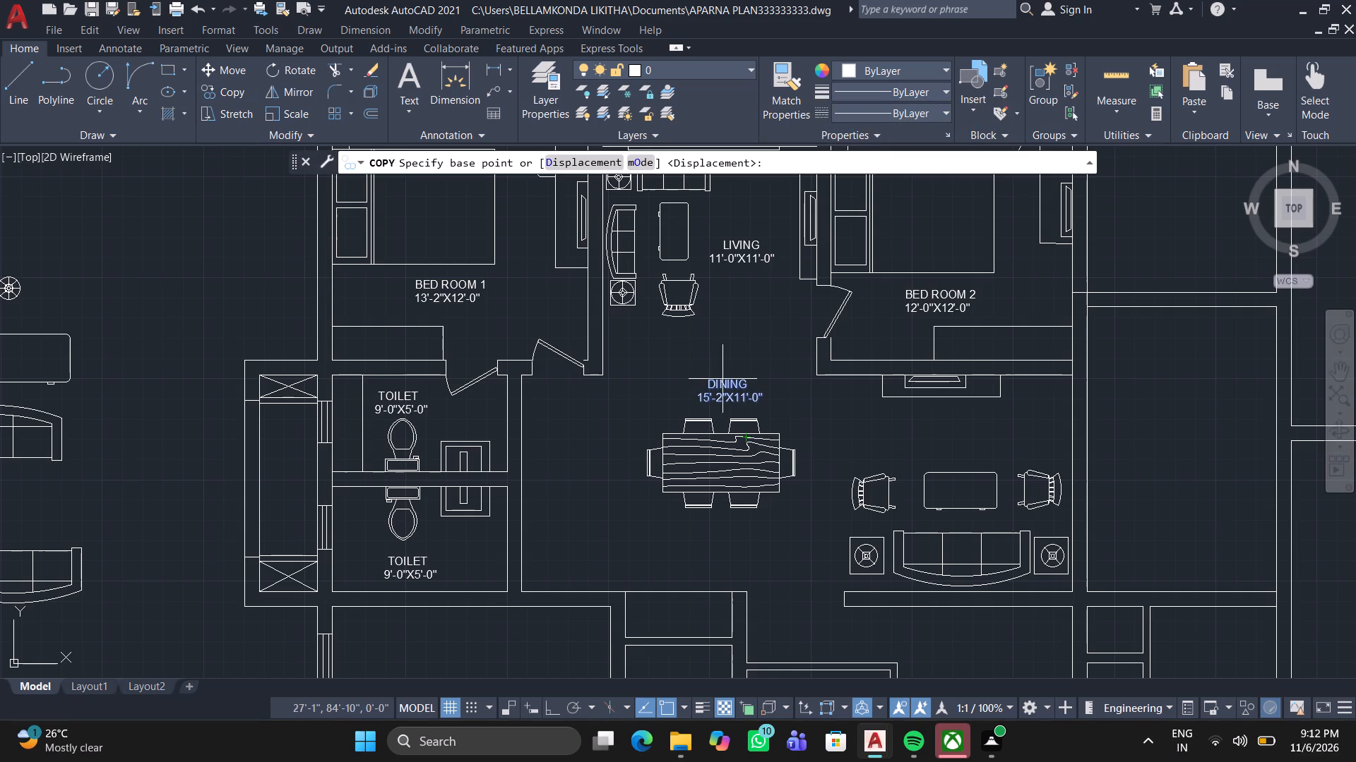
click(721, 379)
scroll(954, 437, up, 1)
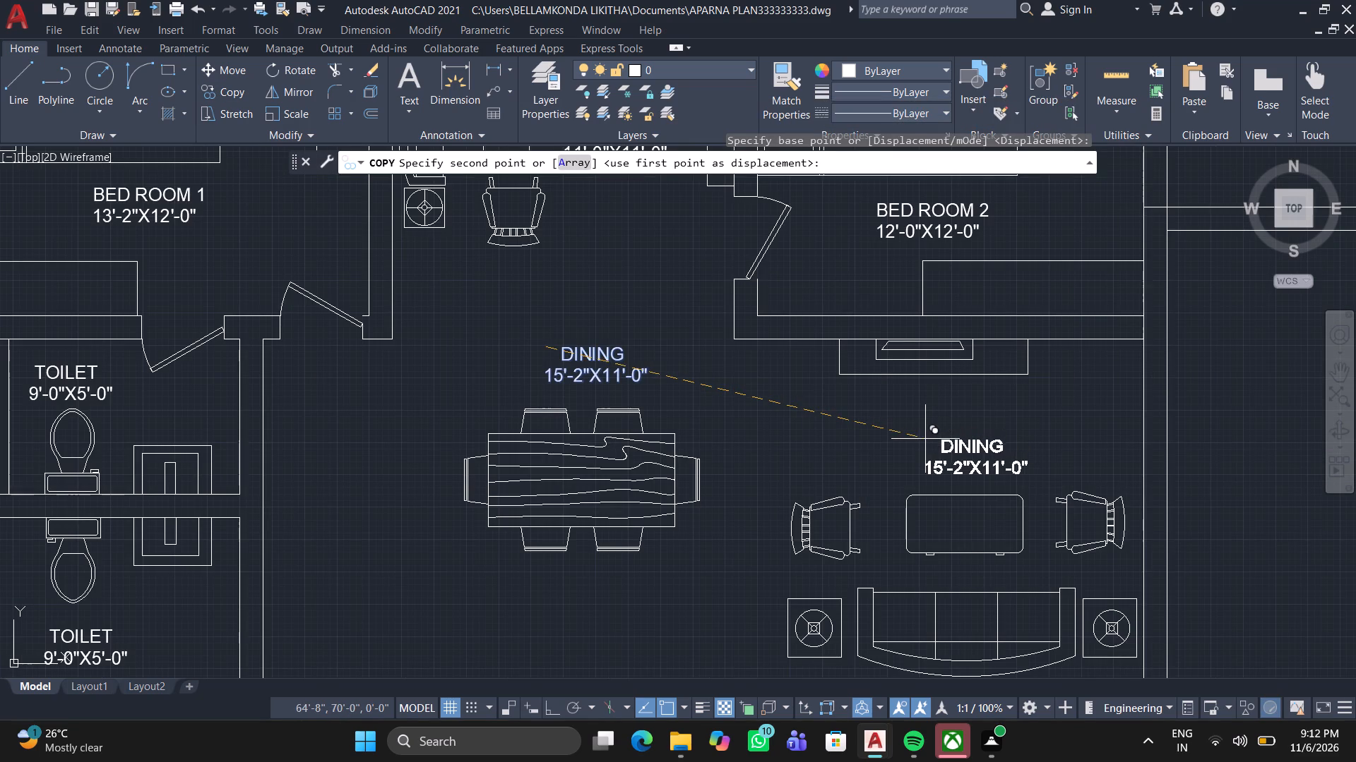
click(925, 439)
key(space)
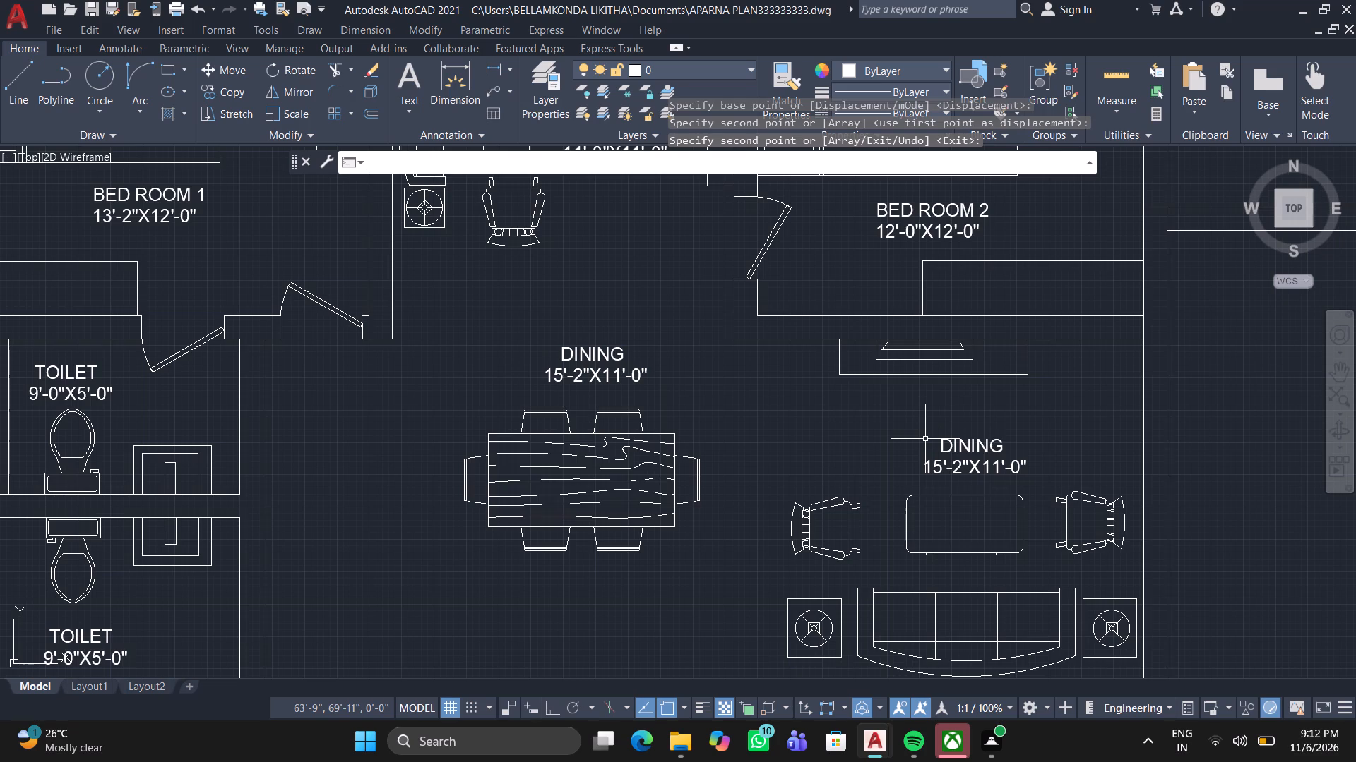
Replace the copied DINING label above the coffee table with DRAWING and 12'-6"X11'-0" on a second line.
double_click(962, 444)
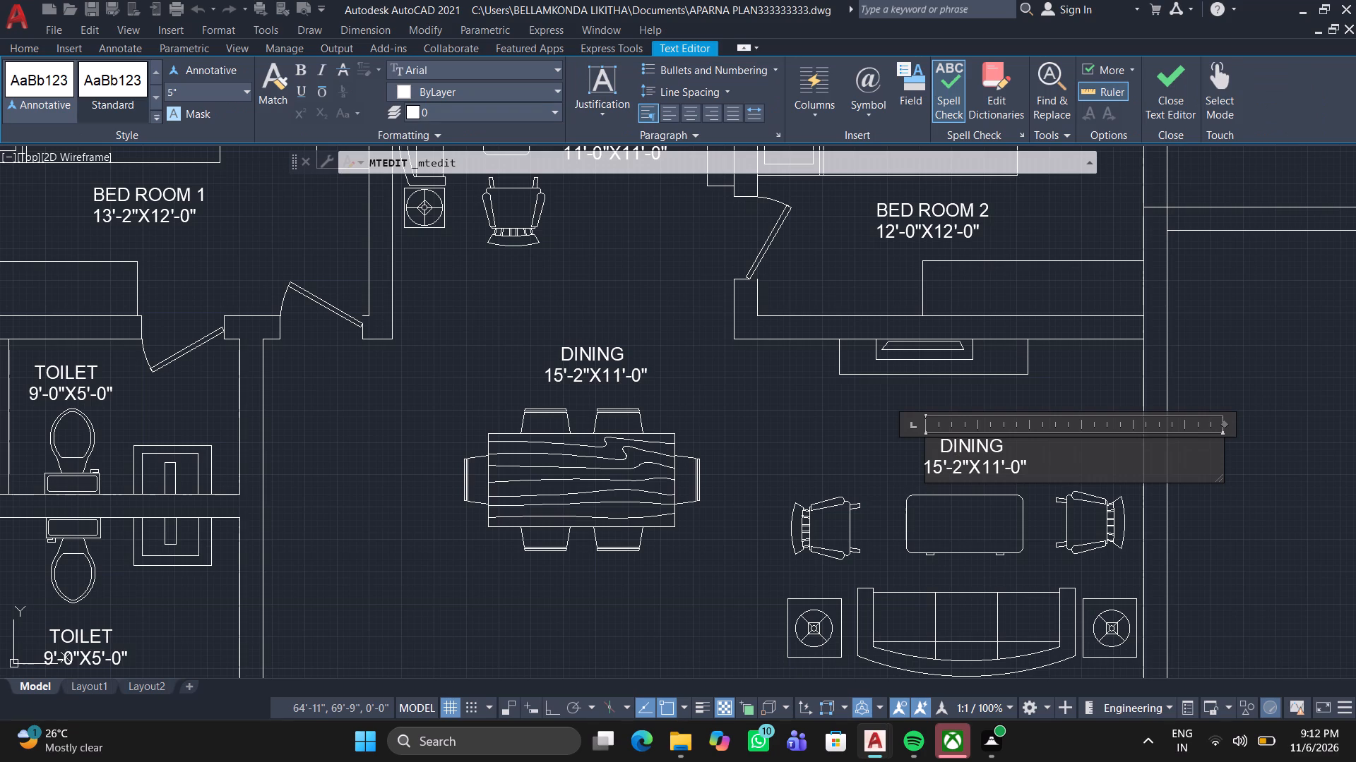
middle_drag(1049, 469, 1131, 434)
scroll(1124, 434, up, 2)
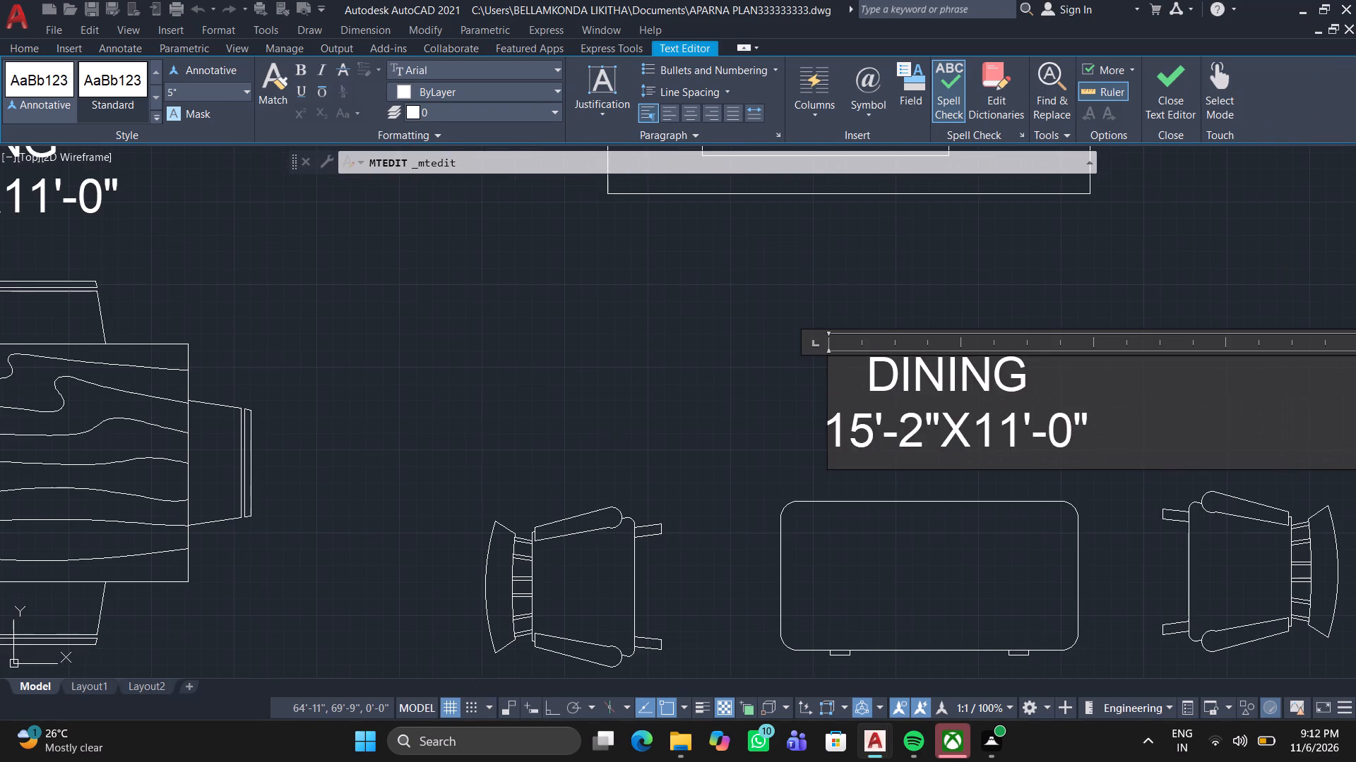
drag(1120, 434, 756, 381)
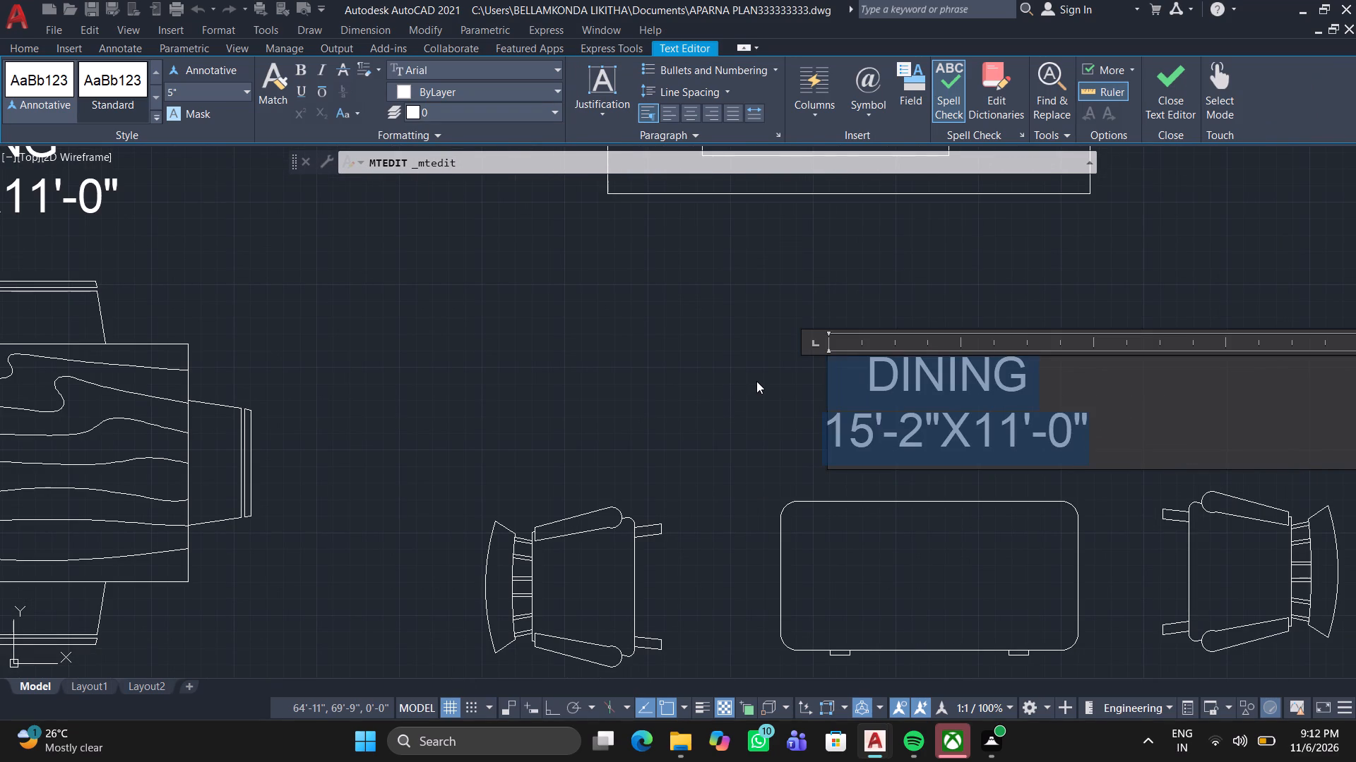
key(BackSpace)
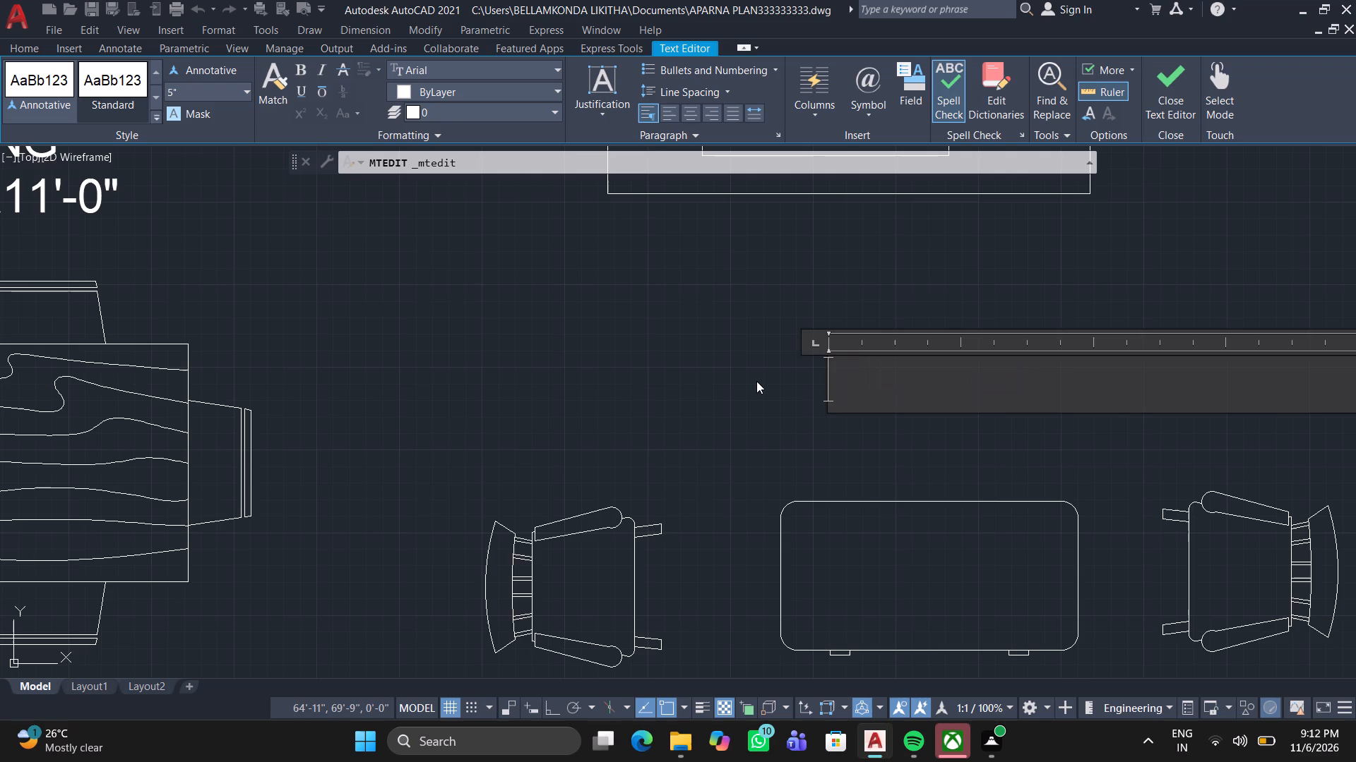
text(DRAWING)
key(Return)
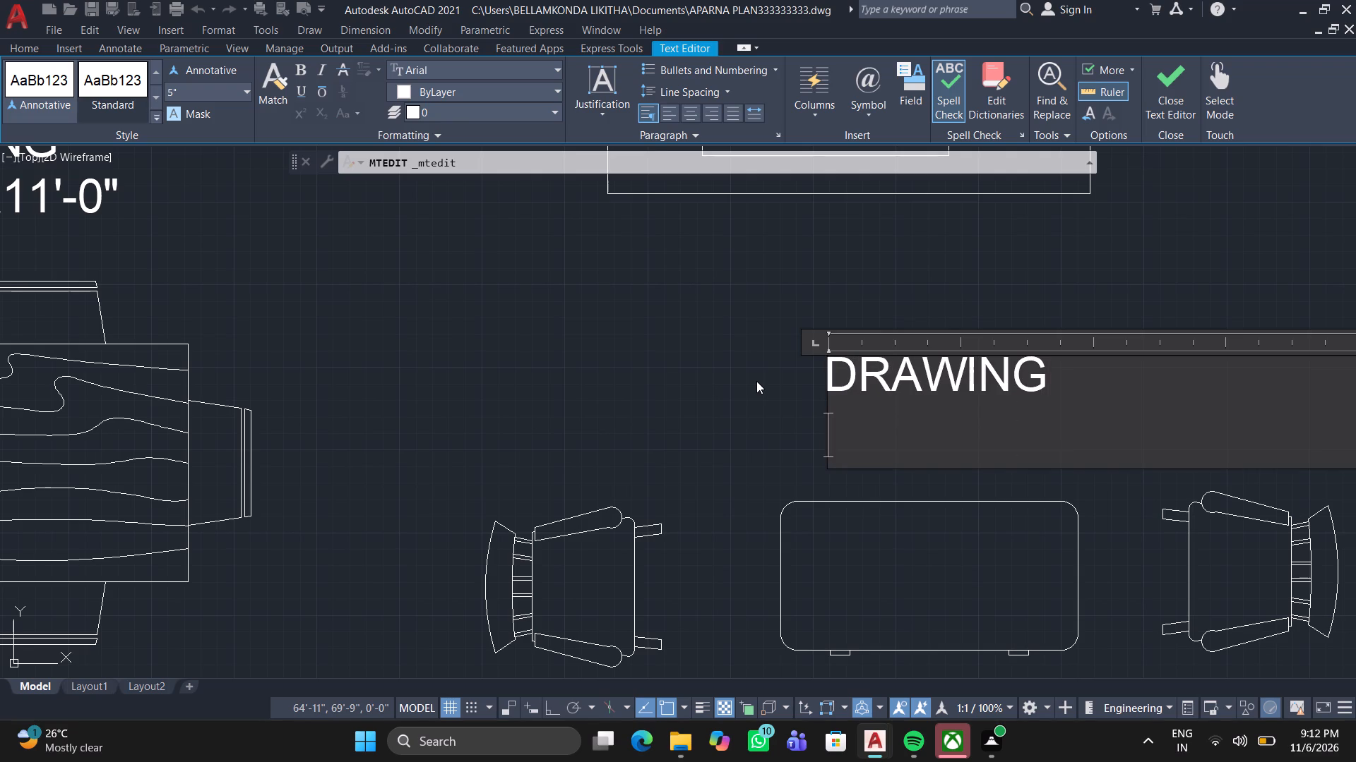
text(12'-6")
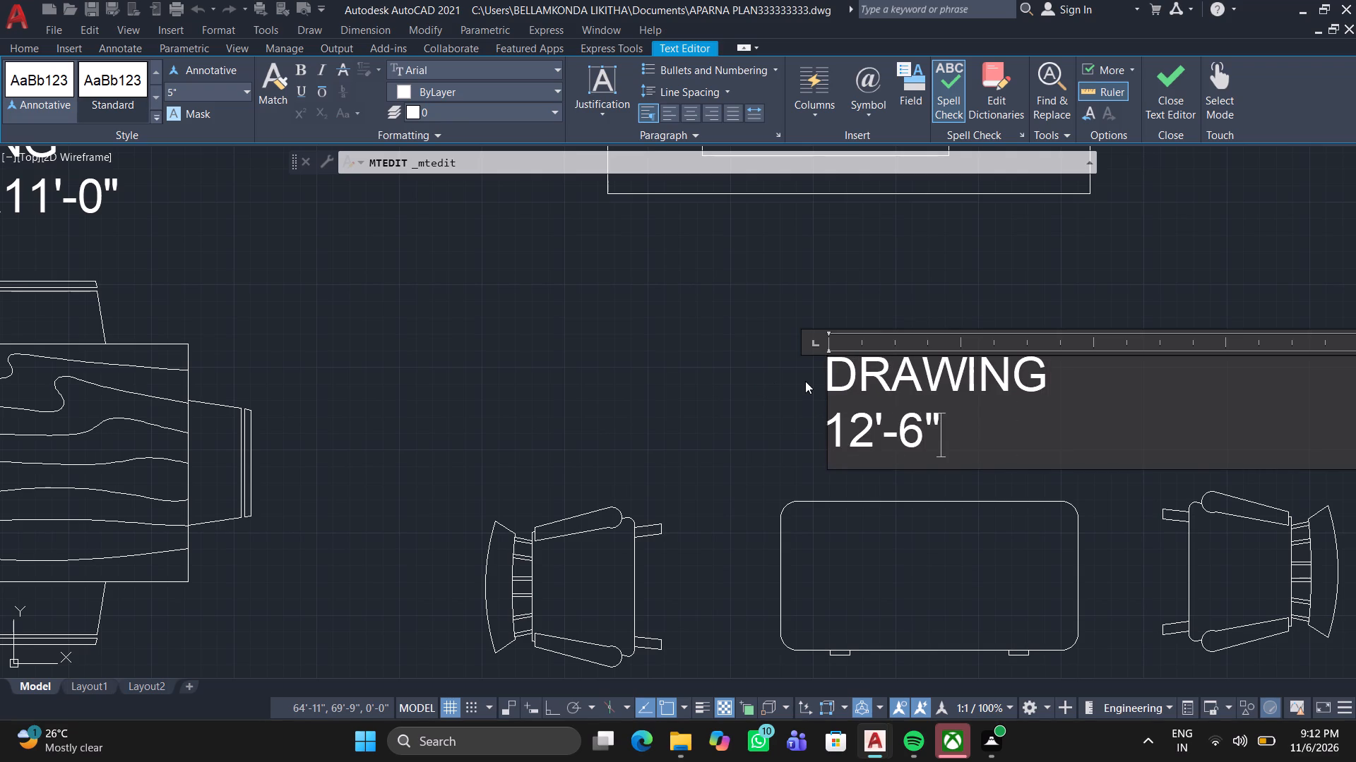
key(x)
key(1)
key(1)
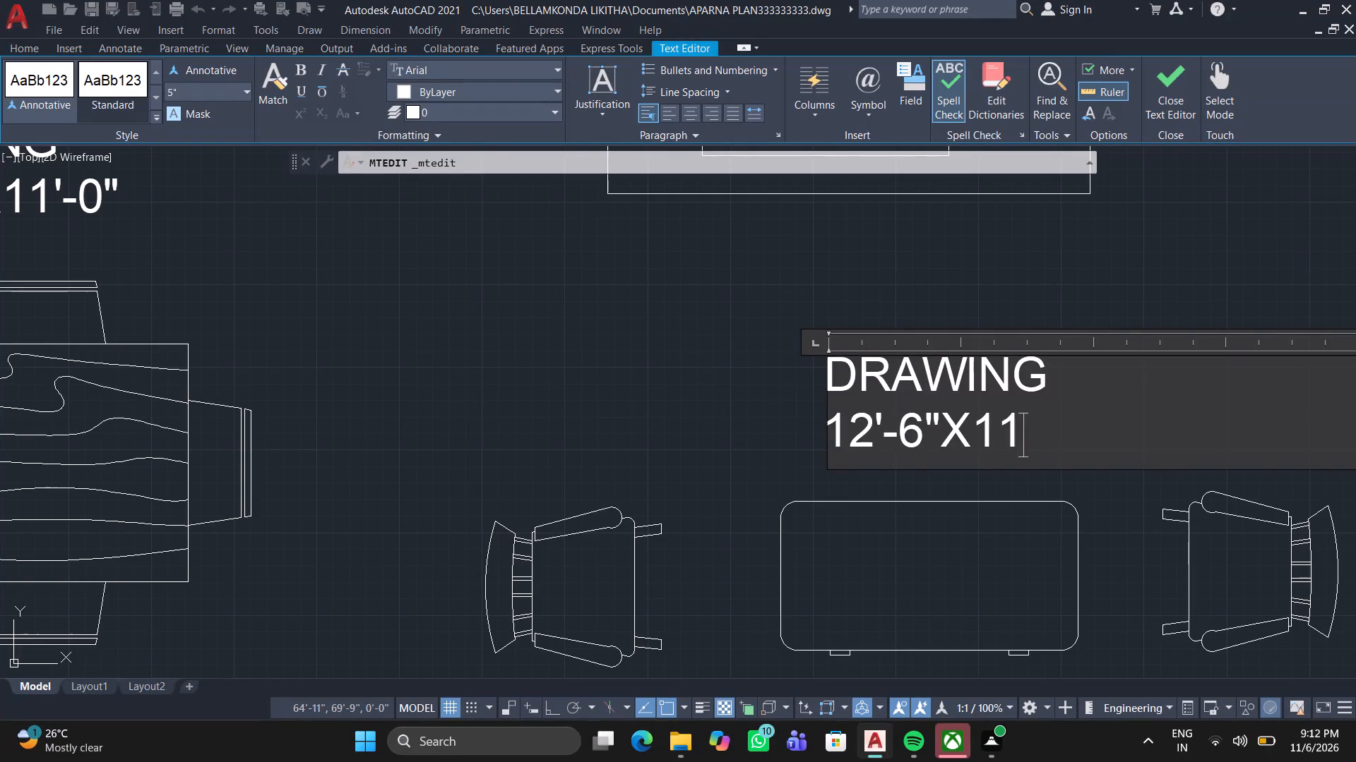
key(apostrophe)
text(-0")
Insert a leading space before DRAWING to centre it over its dimensions, and finish the text edit.
key(Up)
key(Left)
key(Left)
key(Left)
key(Left)
key(Left)
key(Left)
key(Left)
key(Left)
key(space)
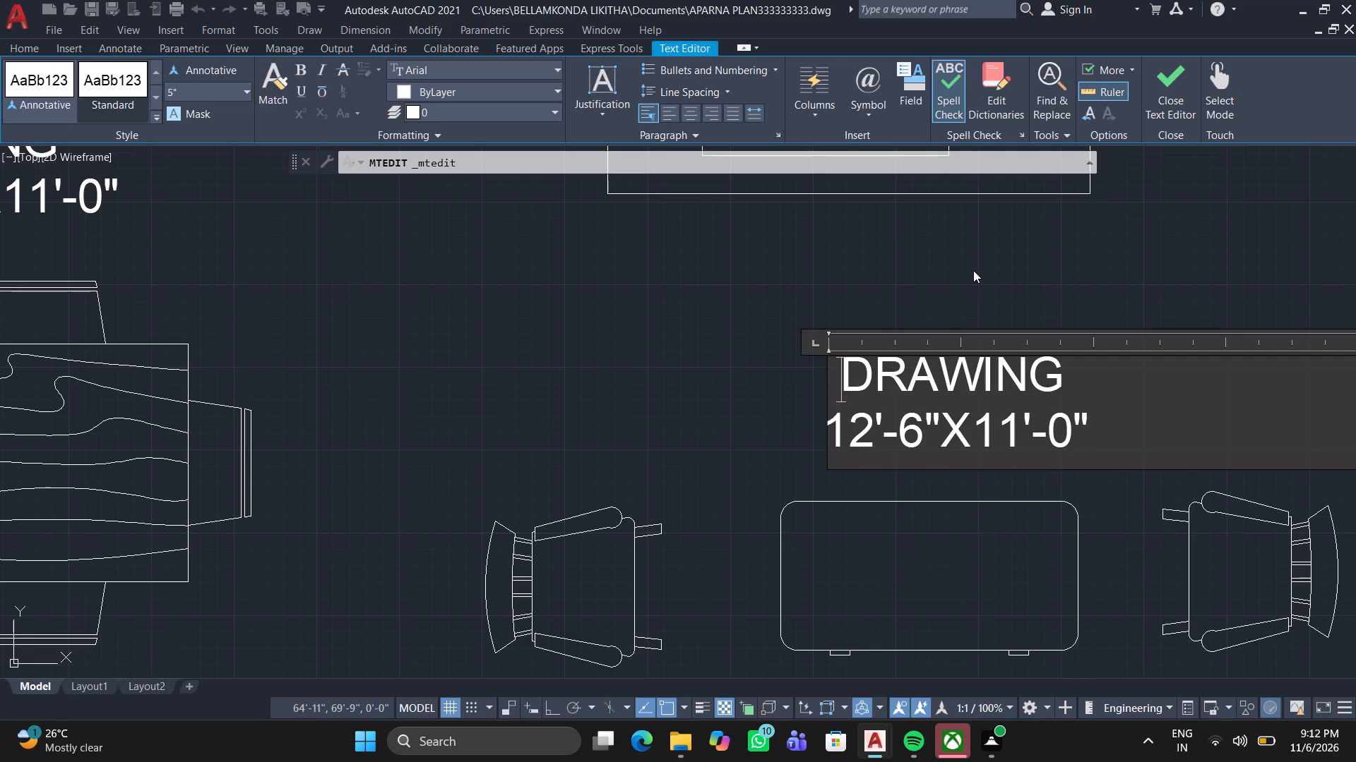
key(Escape)
key(Return)
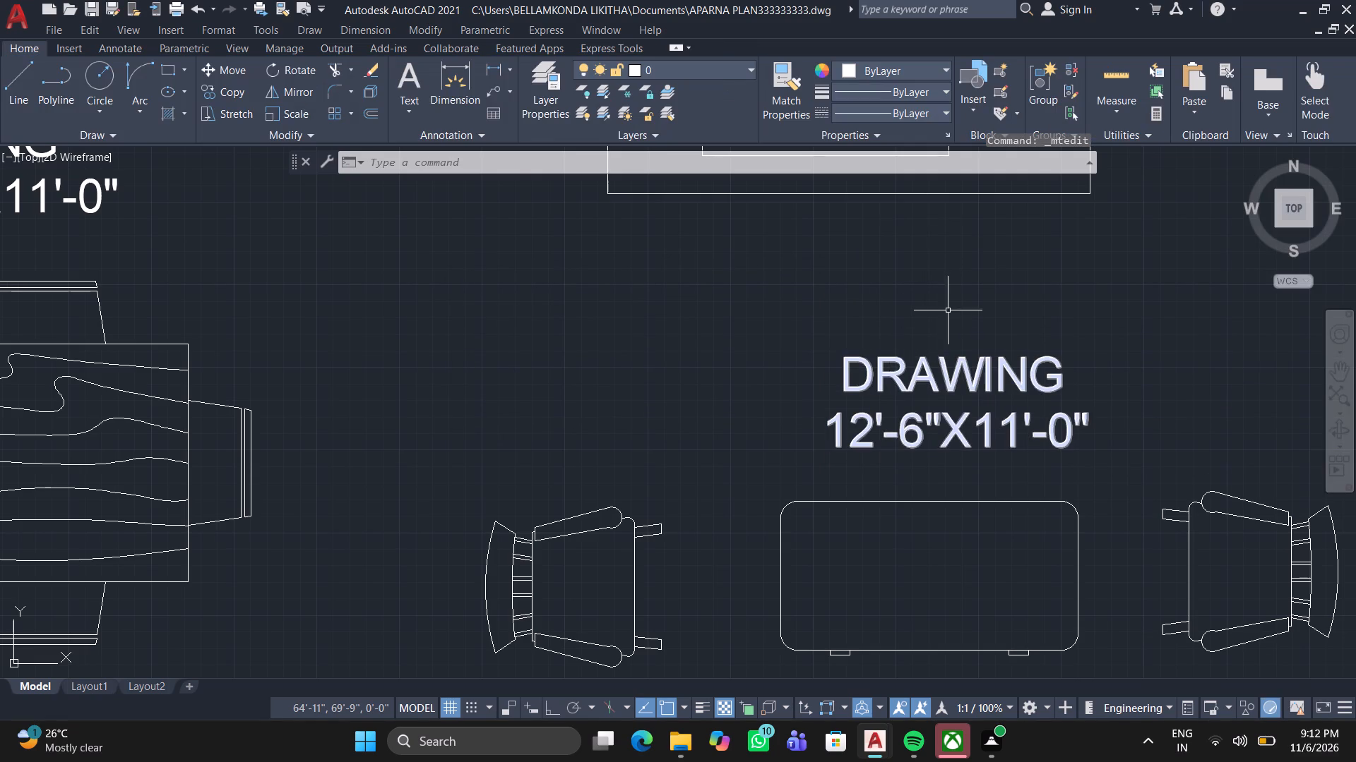
Copy the BED ROOM 2 door onto the drawing area's outer wall, just below the wall unit.
scroll(939, 473, down, 2)
scroll(908, 562, down, 1)
middle_drag(898, 560, 936, 529)
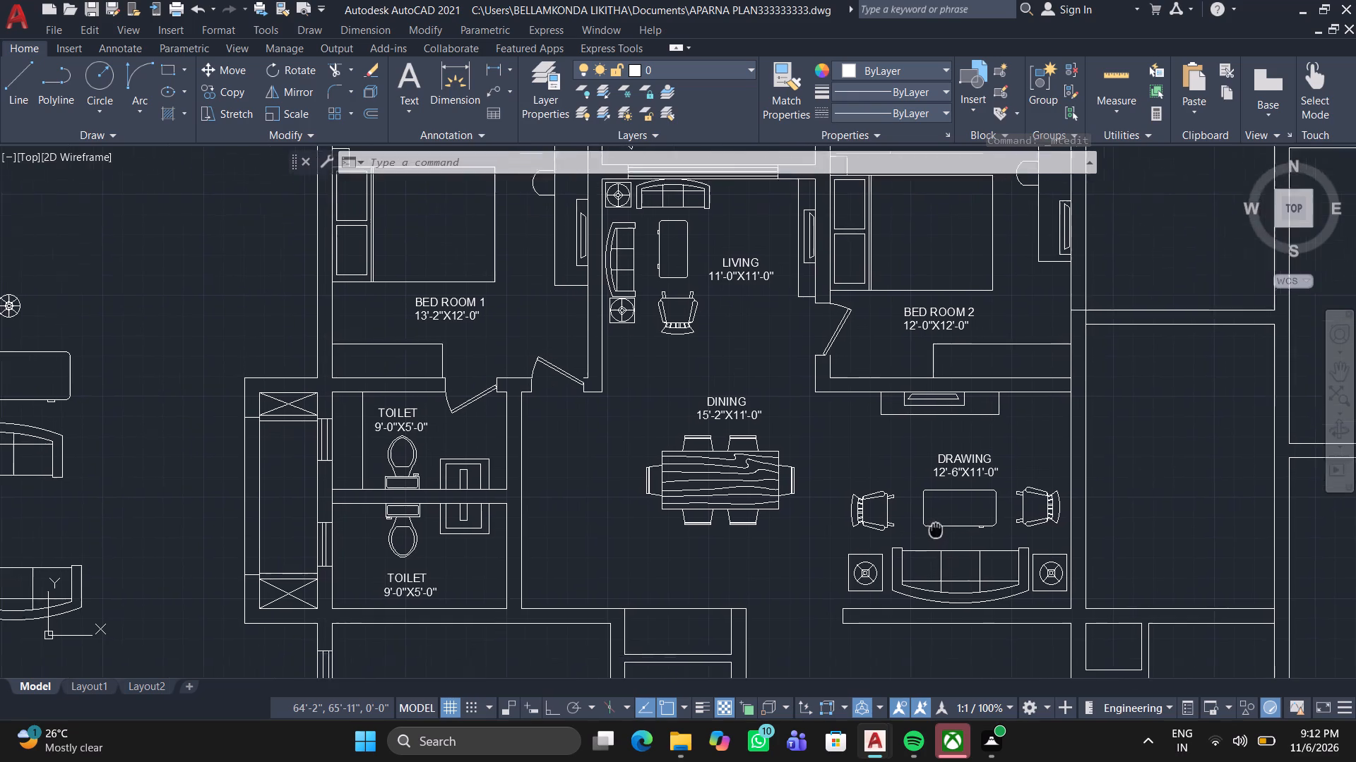
middle_drag(936, 529, 1040, 416)
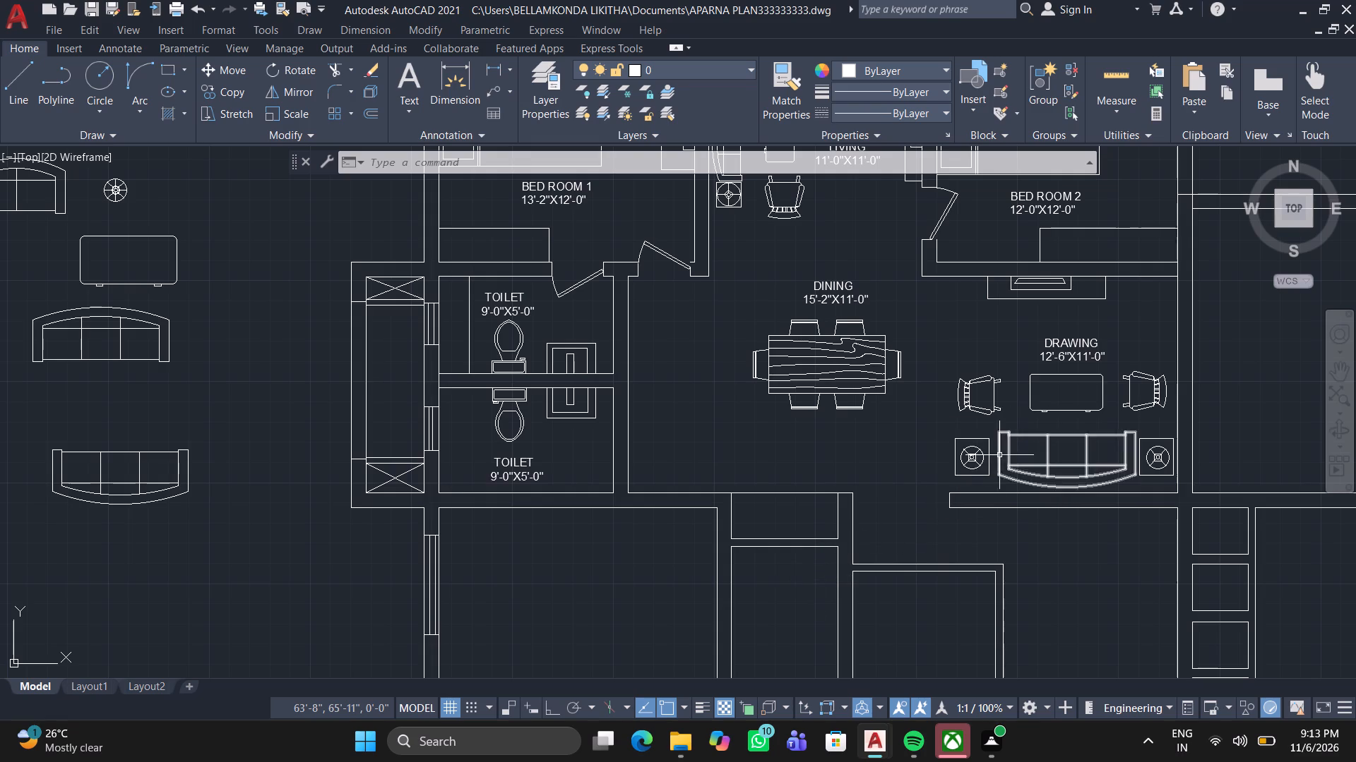
middle_drag(1074, 339, 982, 441)
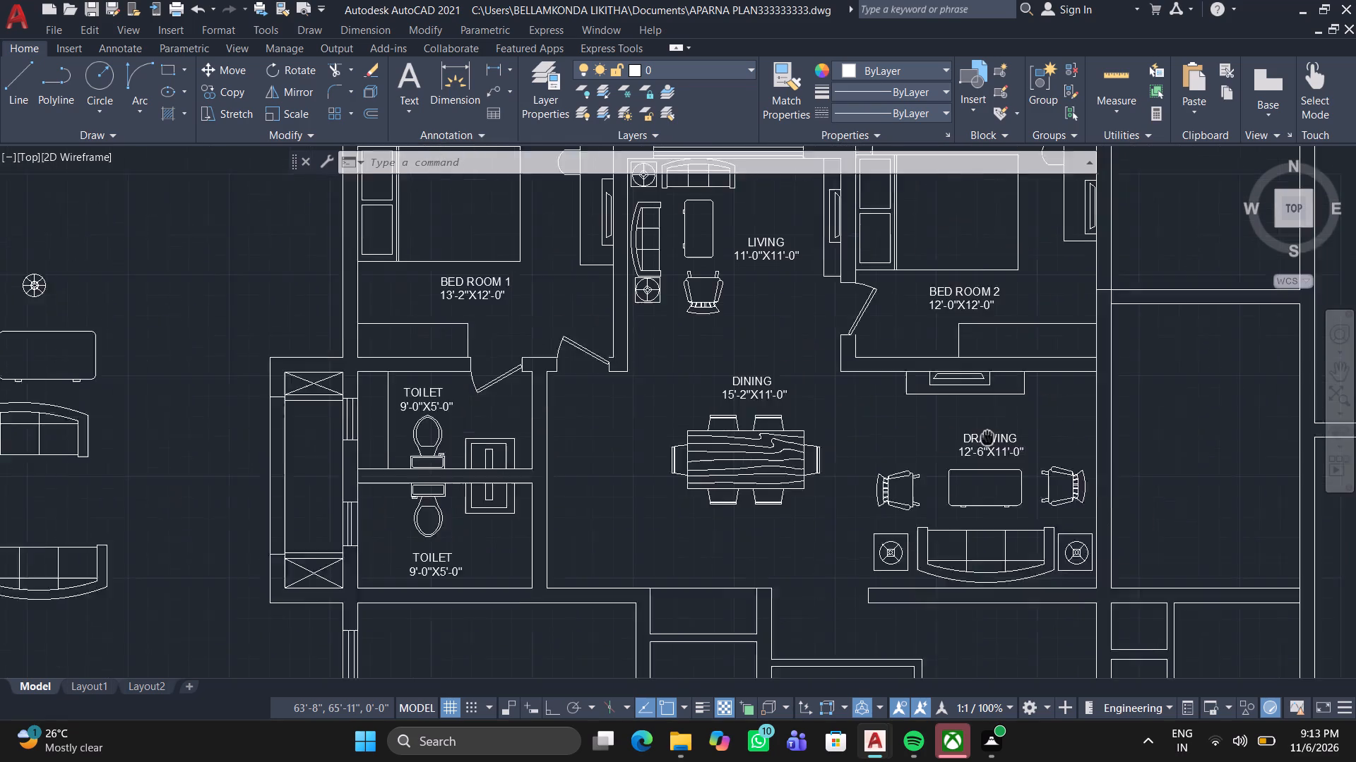
middle_drag(982, 441, 898, 466)
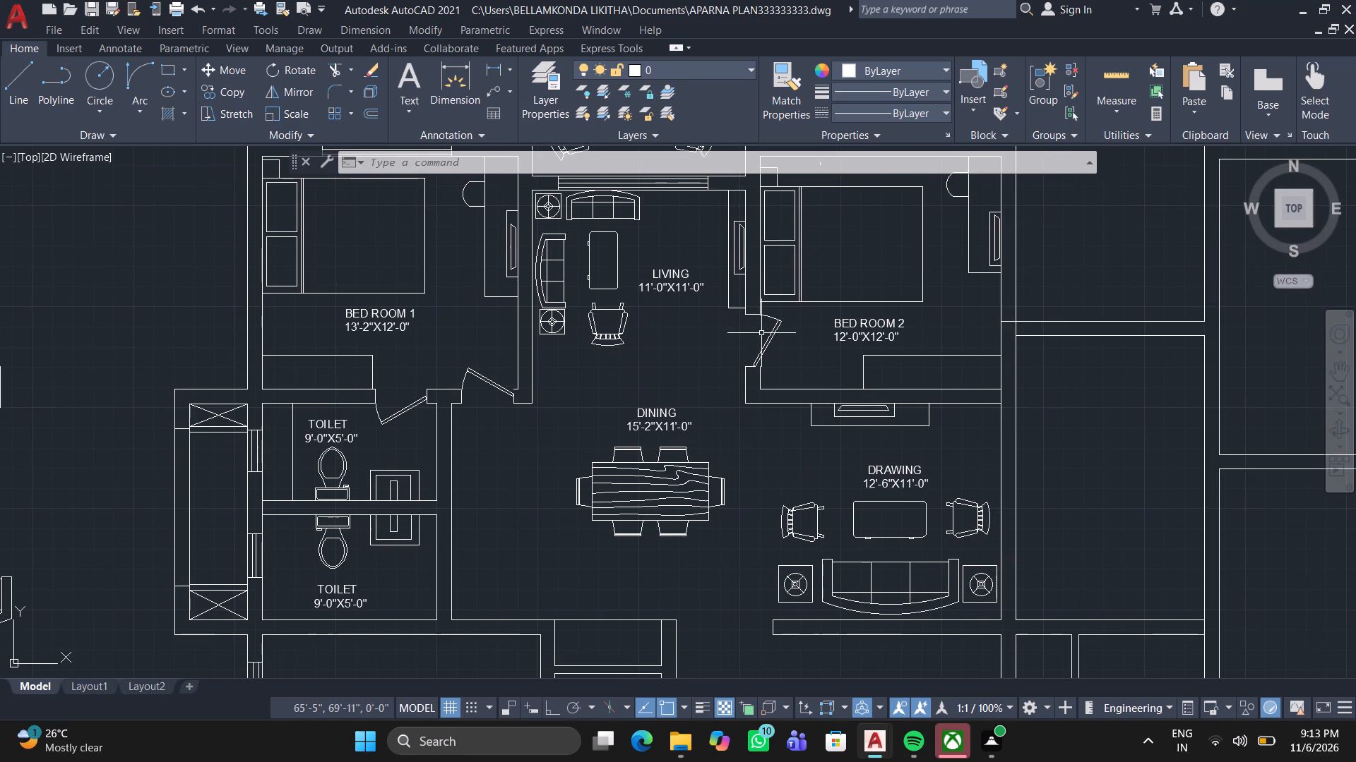
click(756, 347)
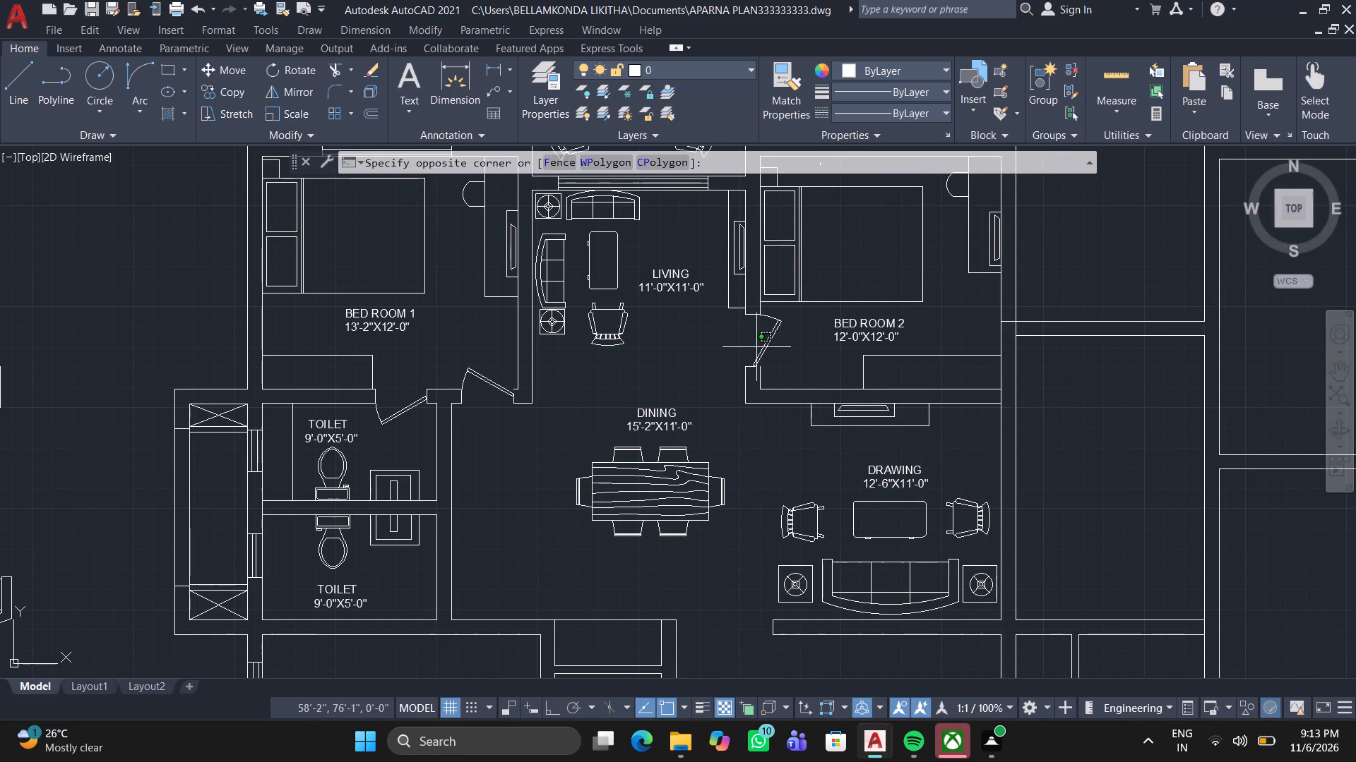
click(759, 347)
click(790, 325)
click(713, 344)
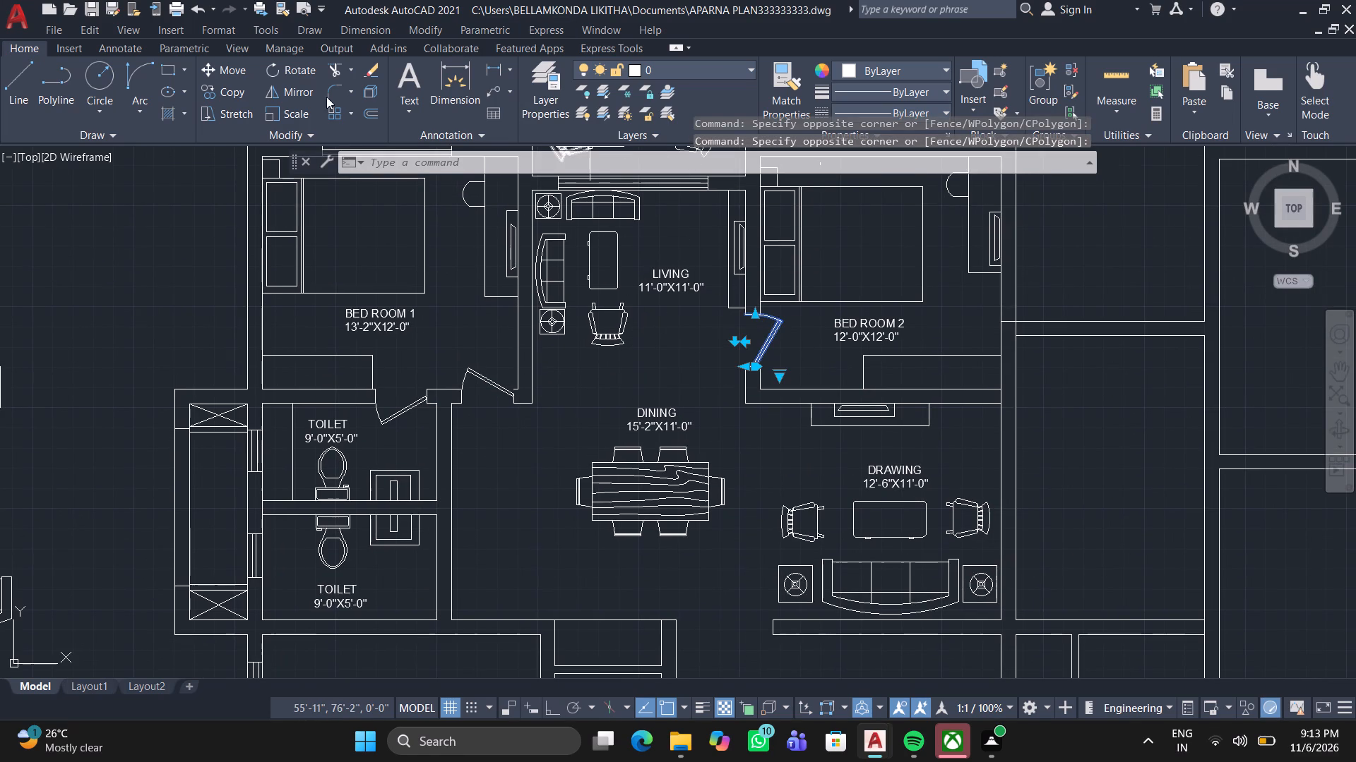
click(210, 90)
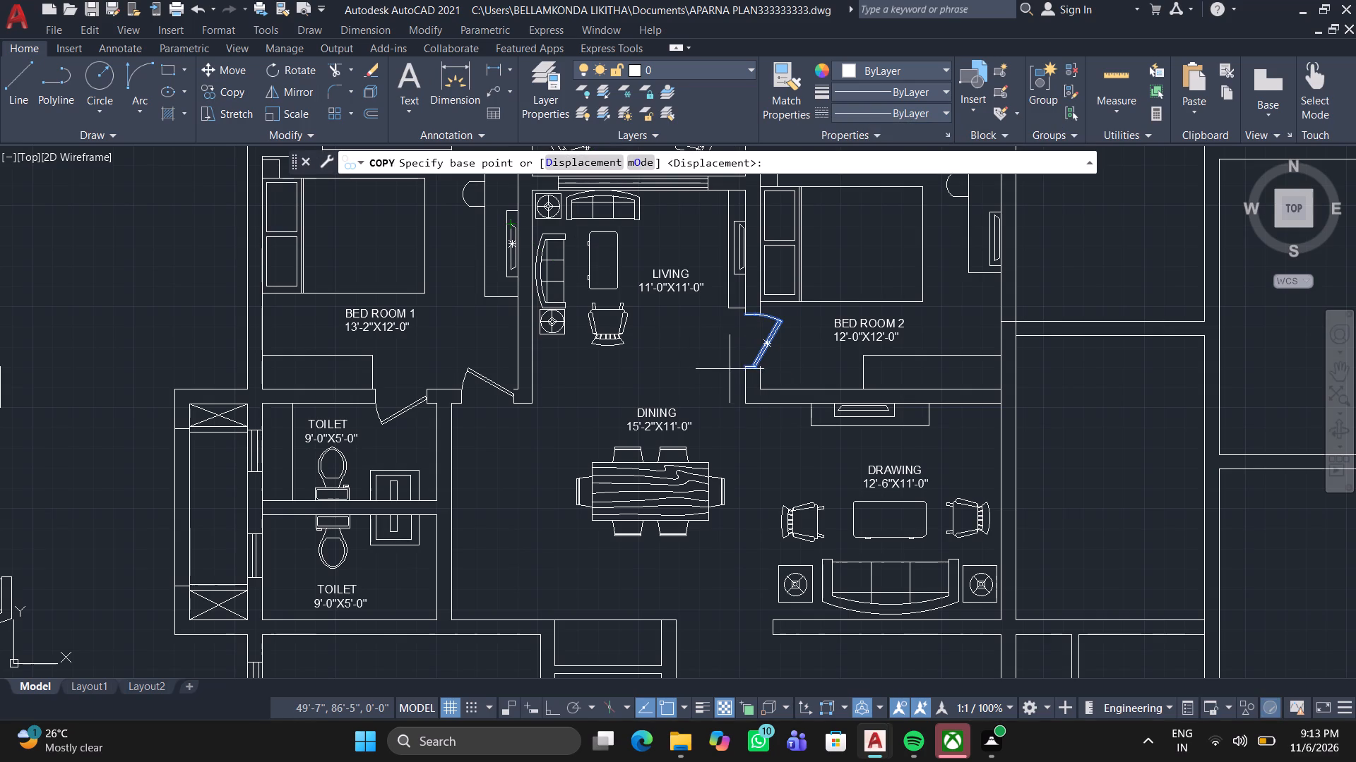
click(739, 371)
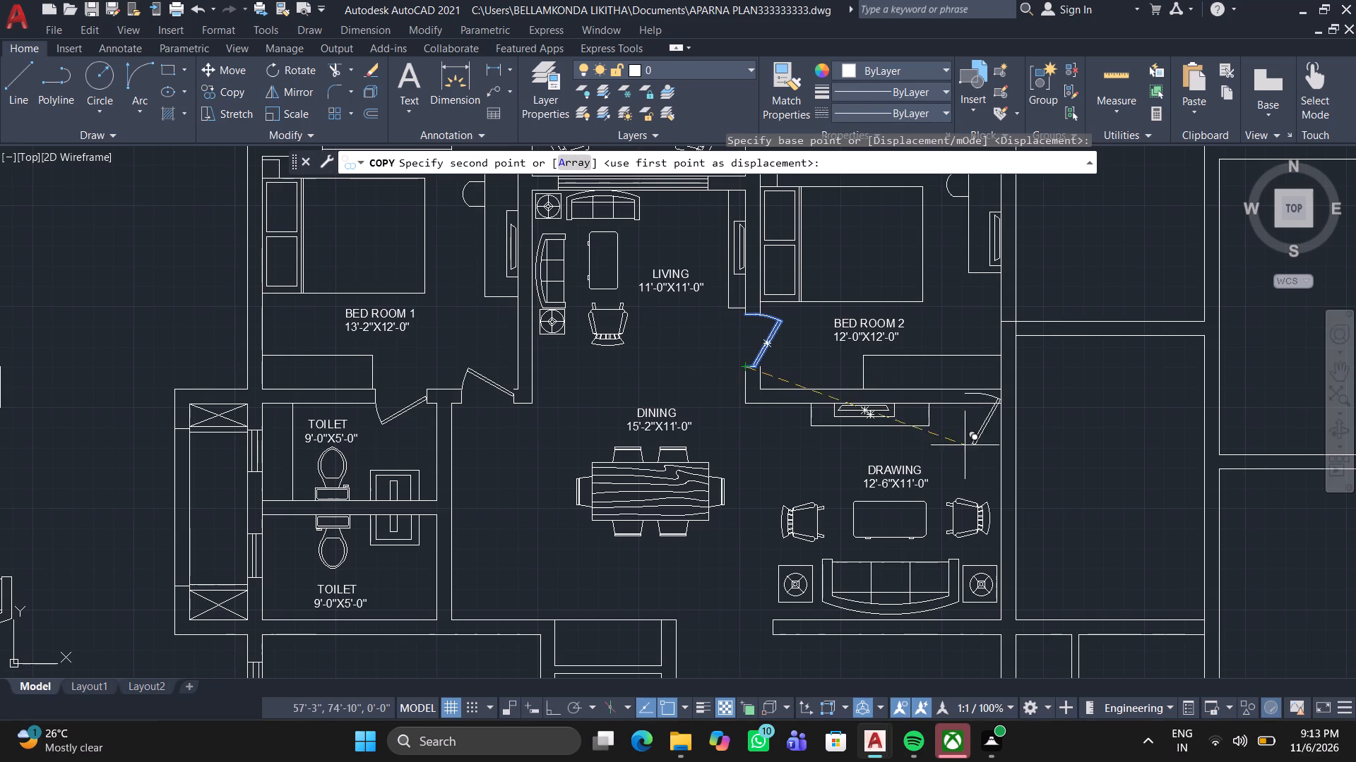
click(1001, 478)
key(space)
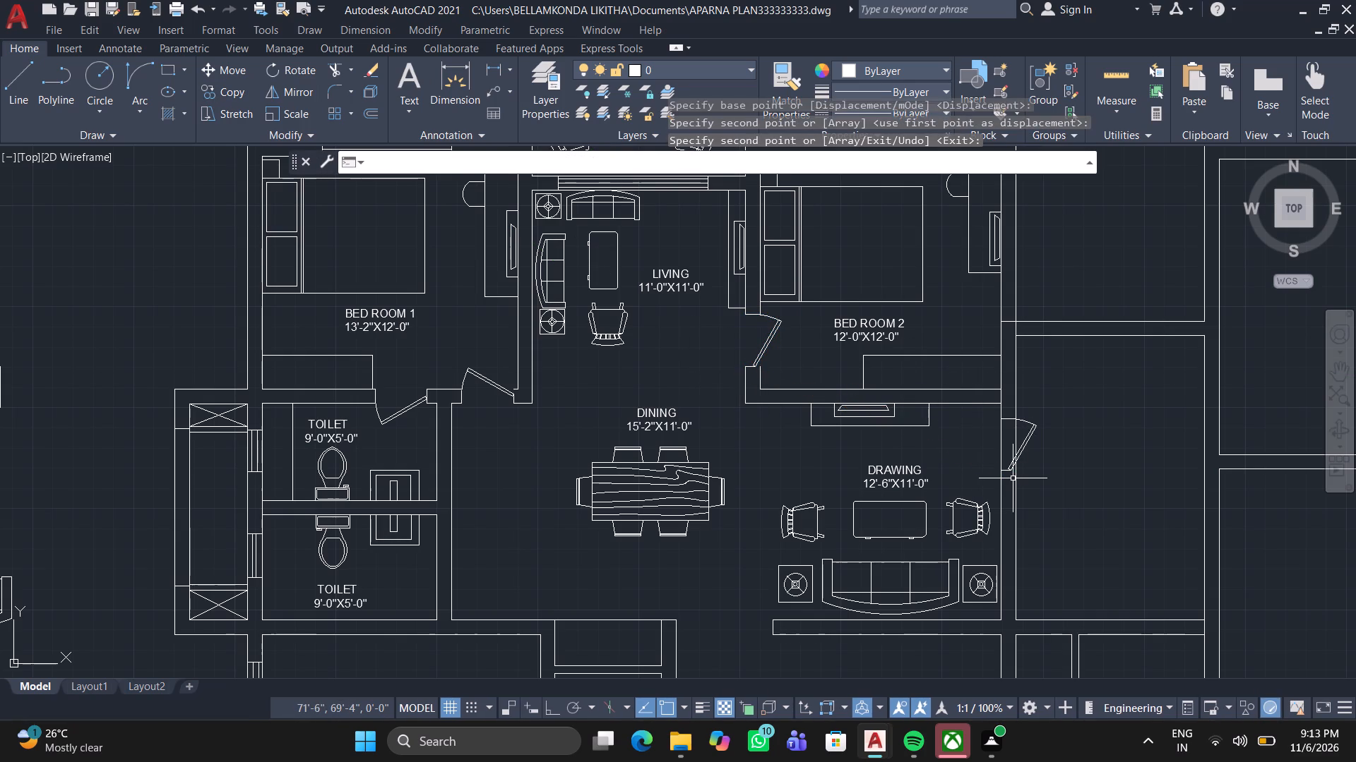
Flip the copied door both ways so it swings into the drawing area with its hinge nearest BED ROOM 2.
click(1022, 447)
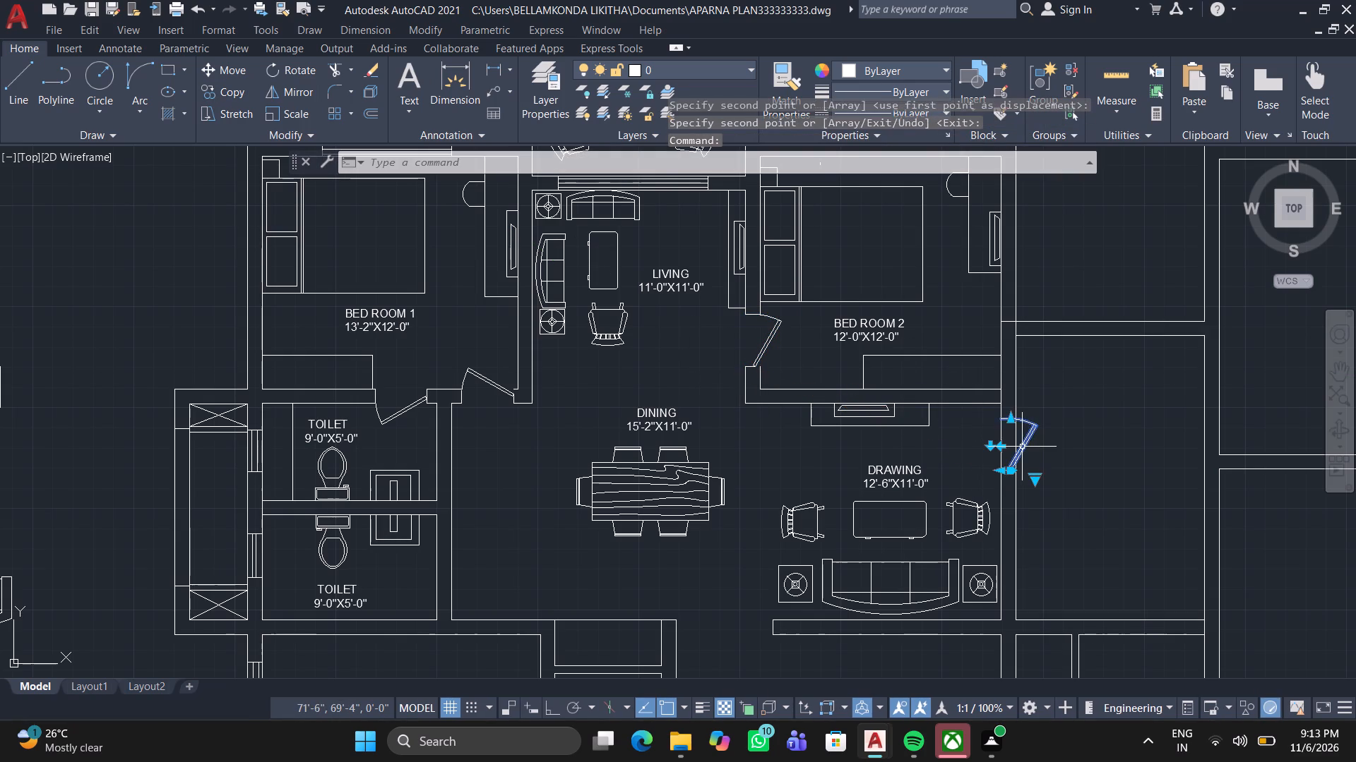
scroll(1022, 447, up, 2)
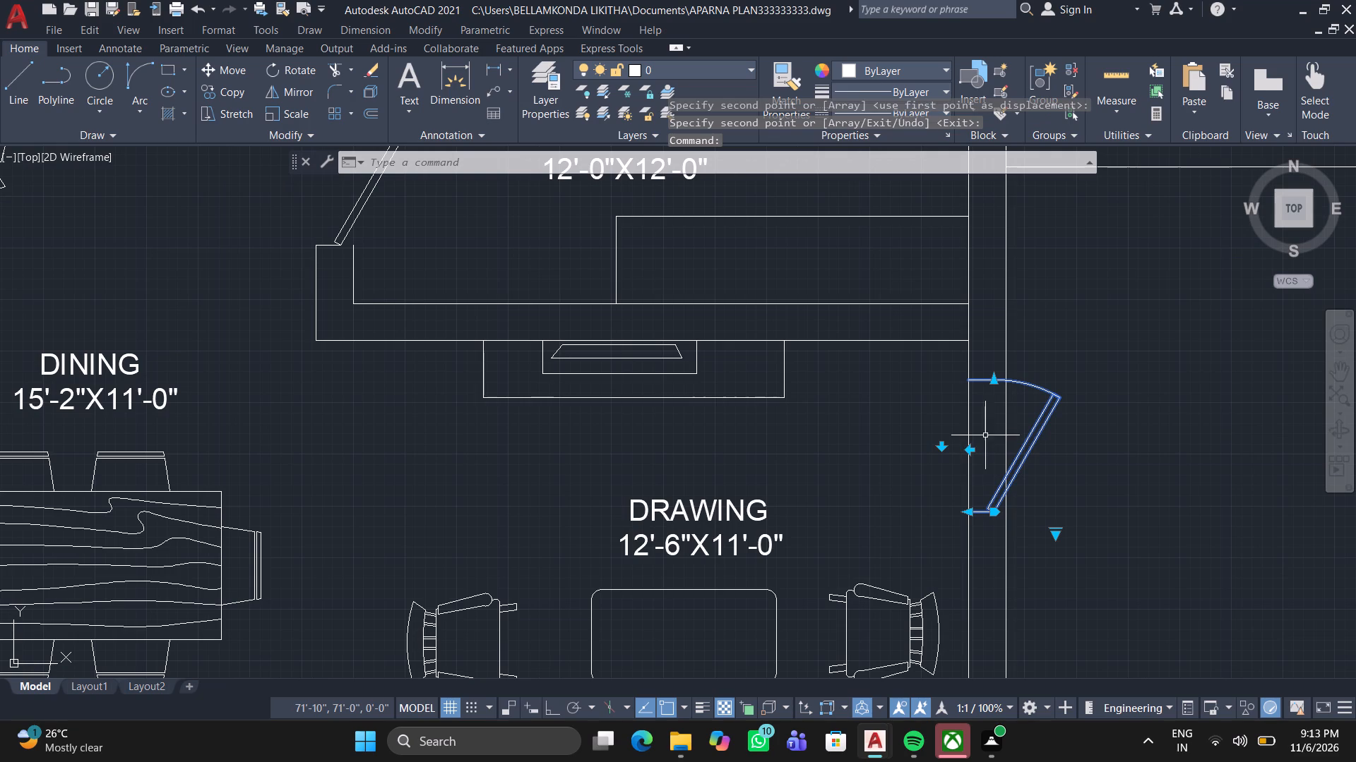
click(970, 450)
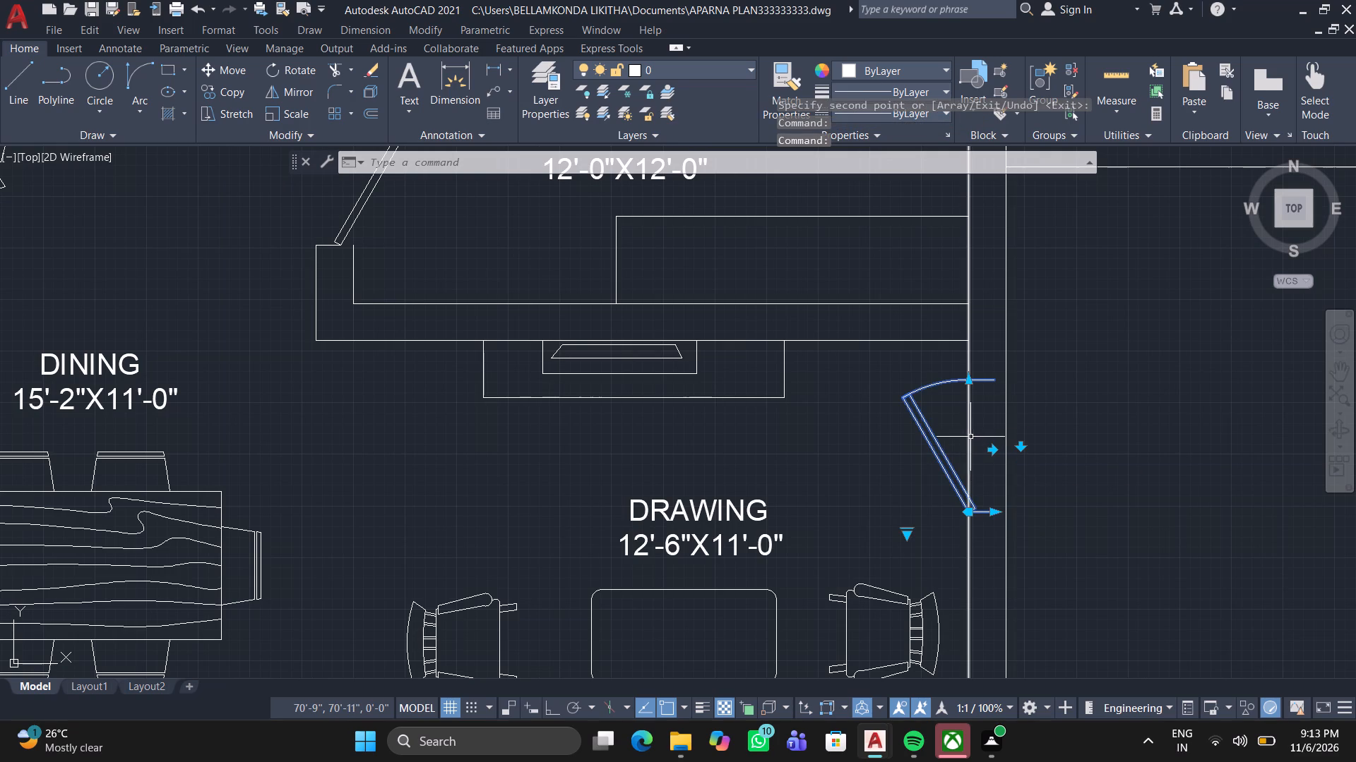
click(1021, 447)
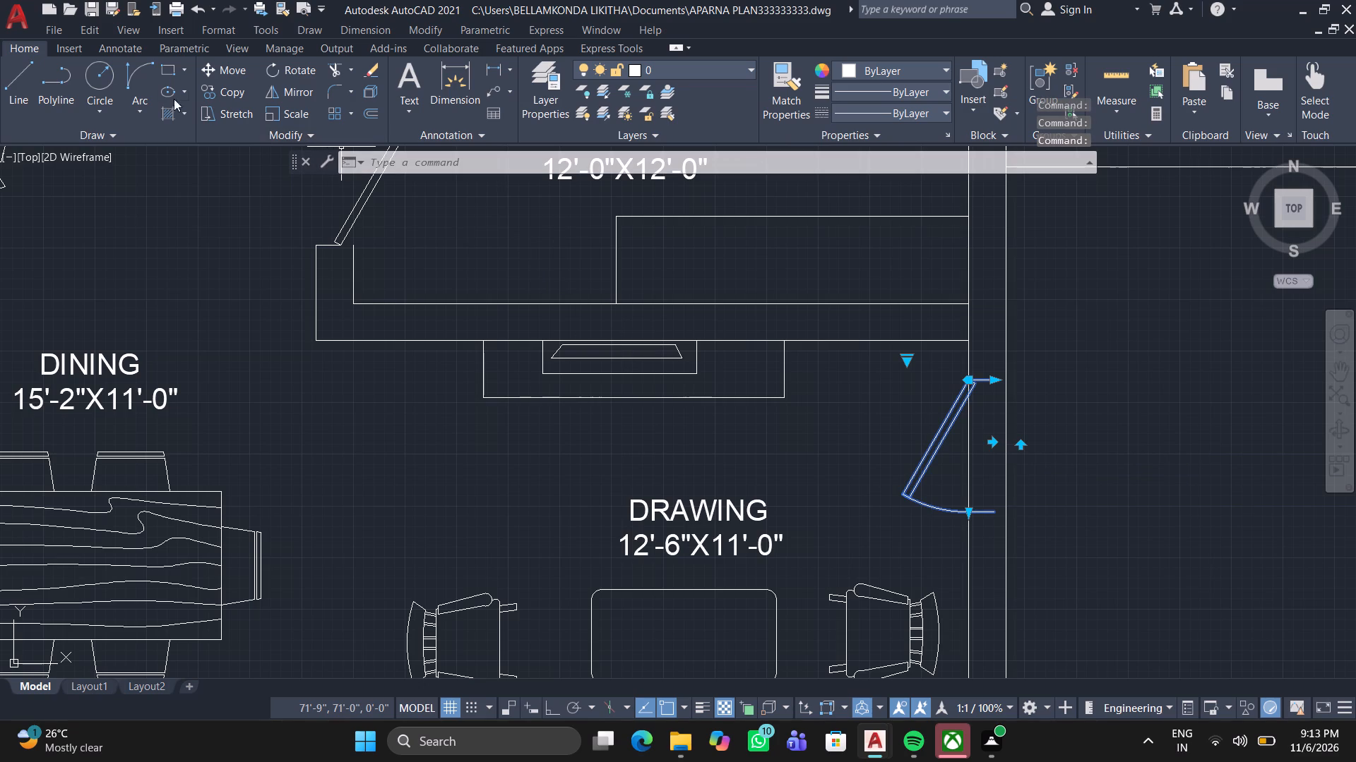
Move the flipped door so its jamb ends meet the outer face line of the drawing area's wall.
click(212, 68)
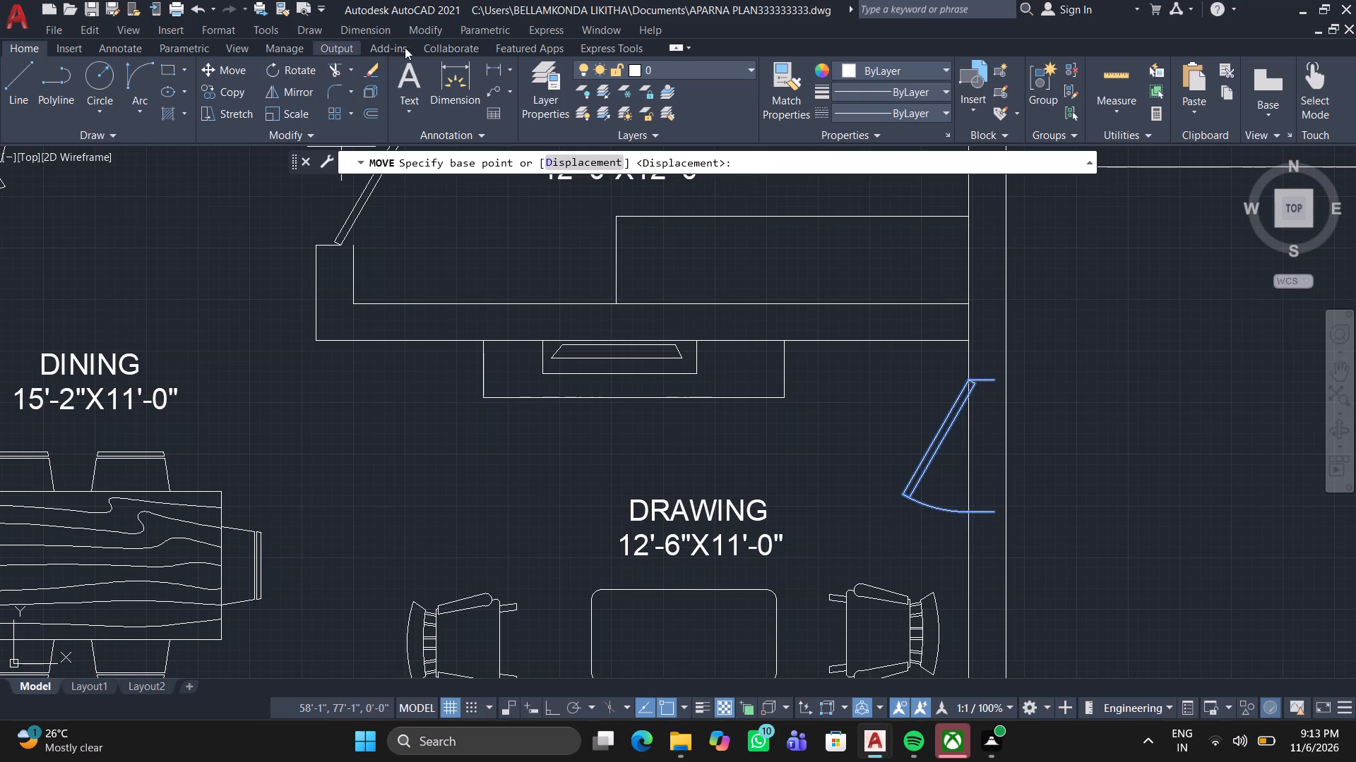
click(999, 379)
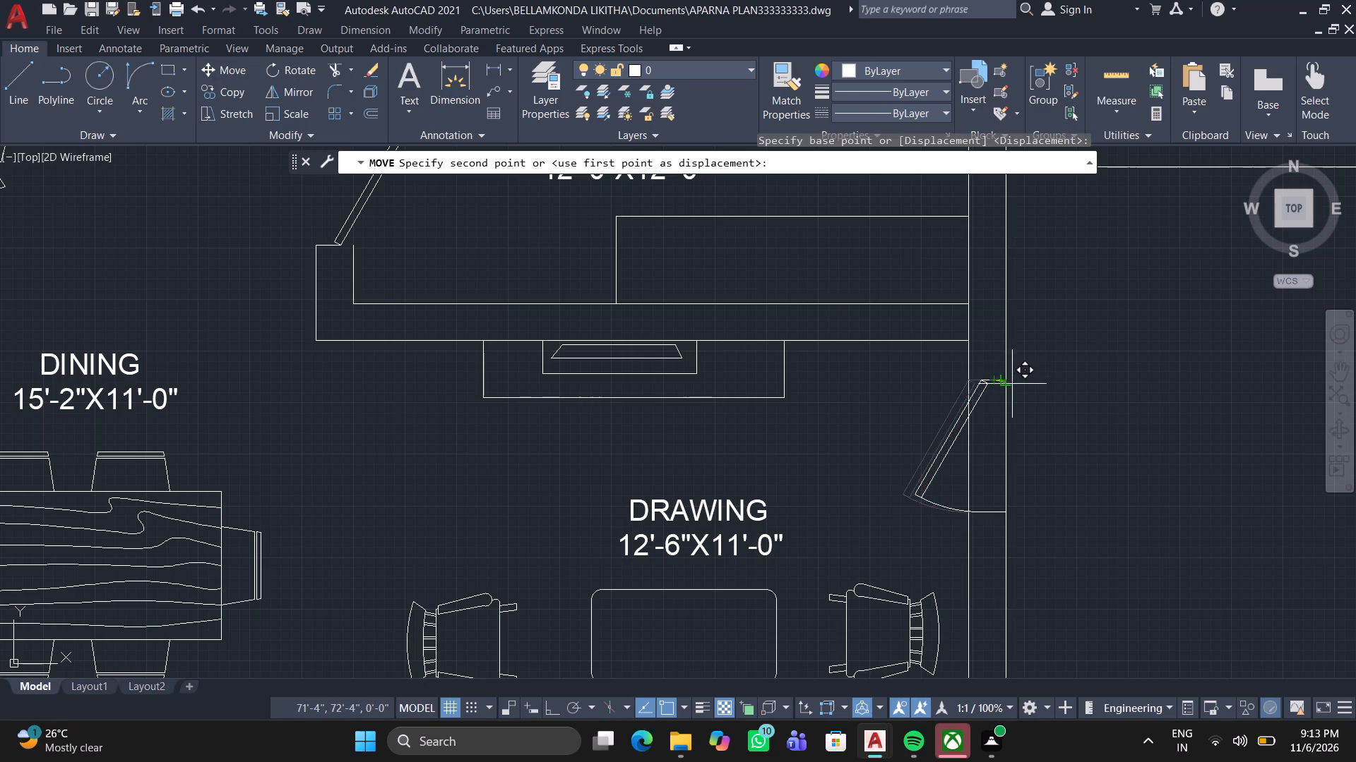
click(1006, 386)
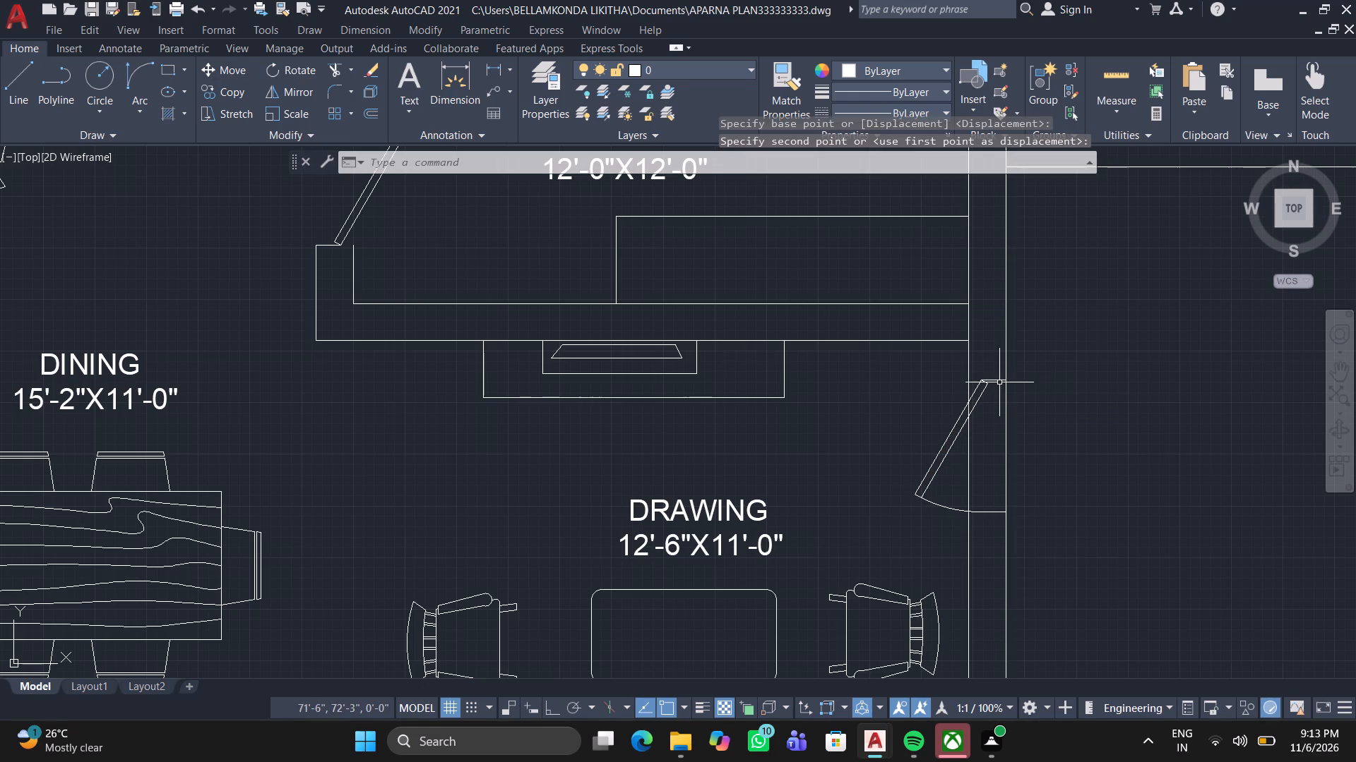
Set the drawing area door's opening angle to Open 90º.
click(987, 385)
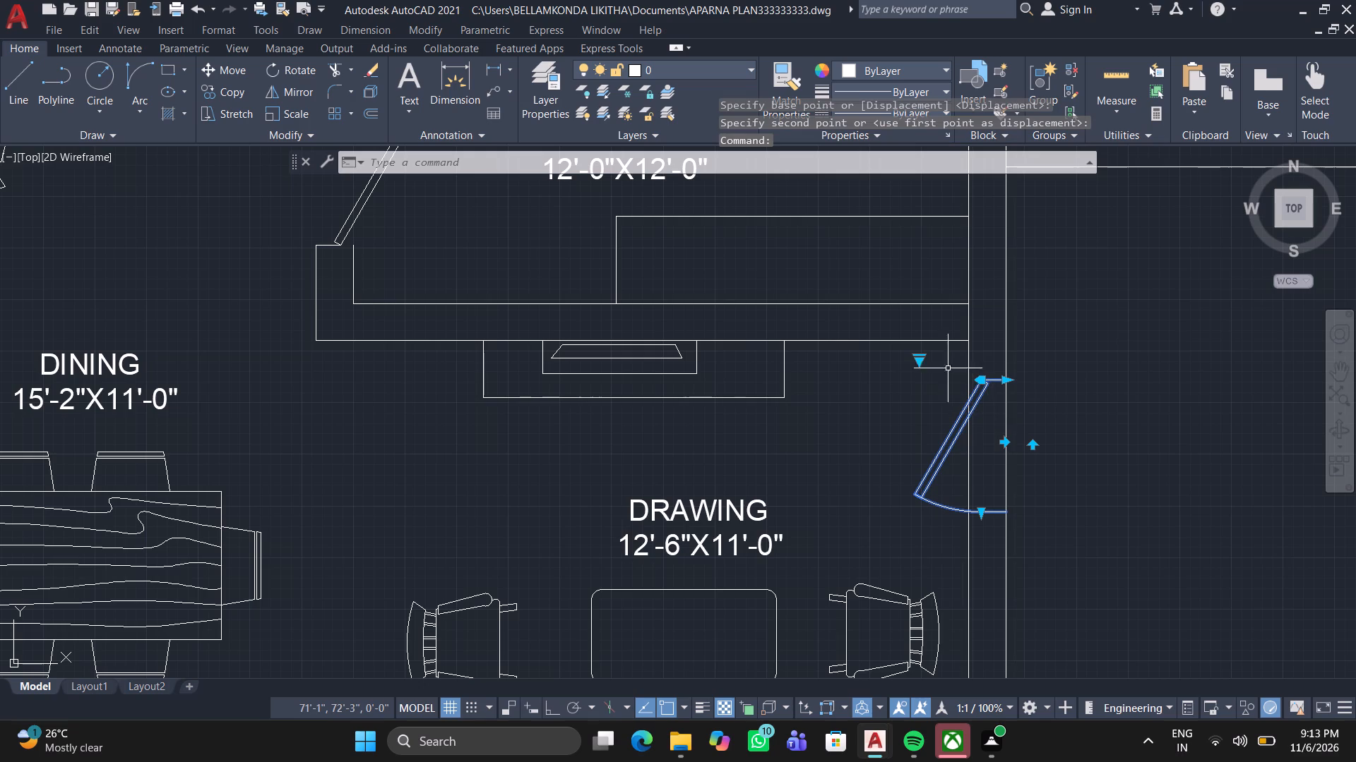
click(920, 358)
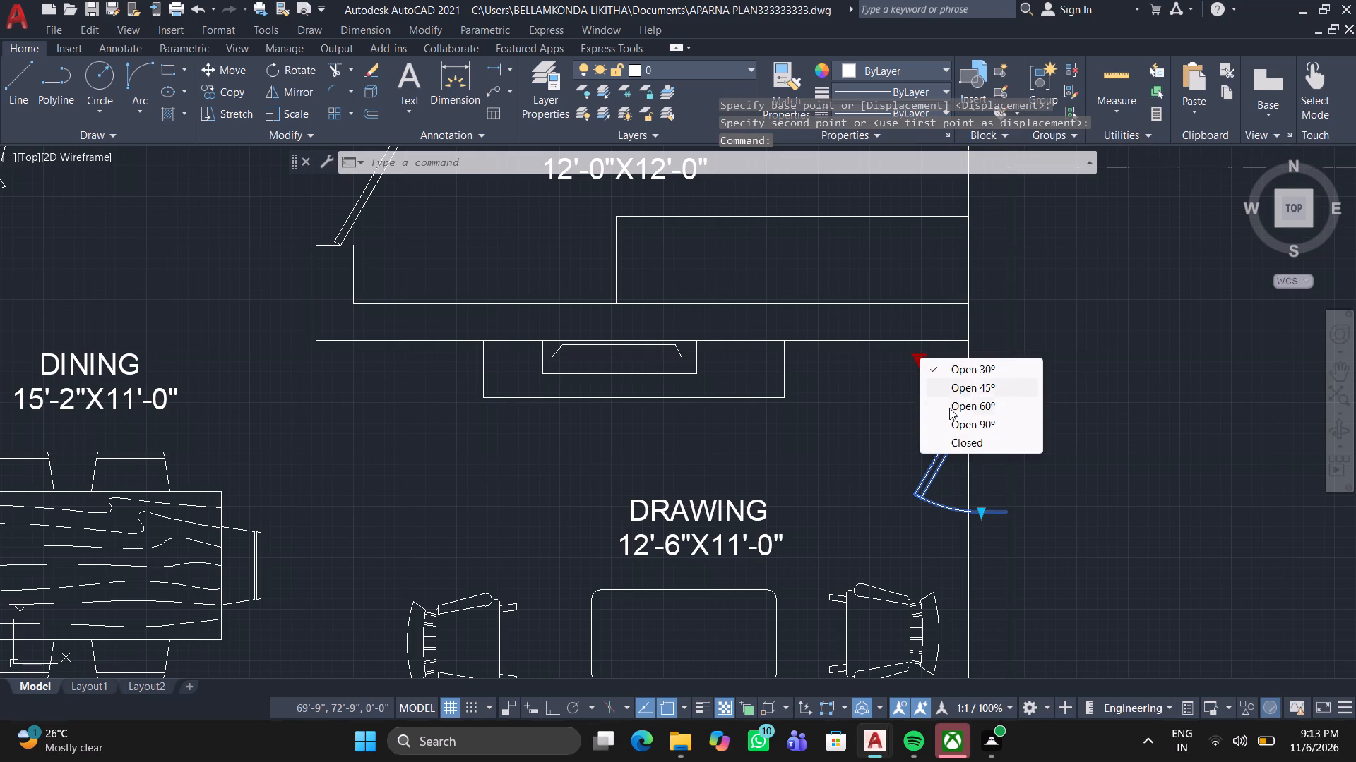
double_click(951, 422)
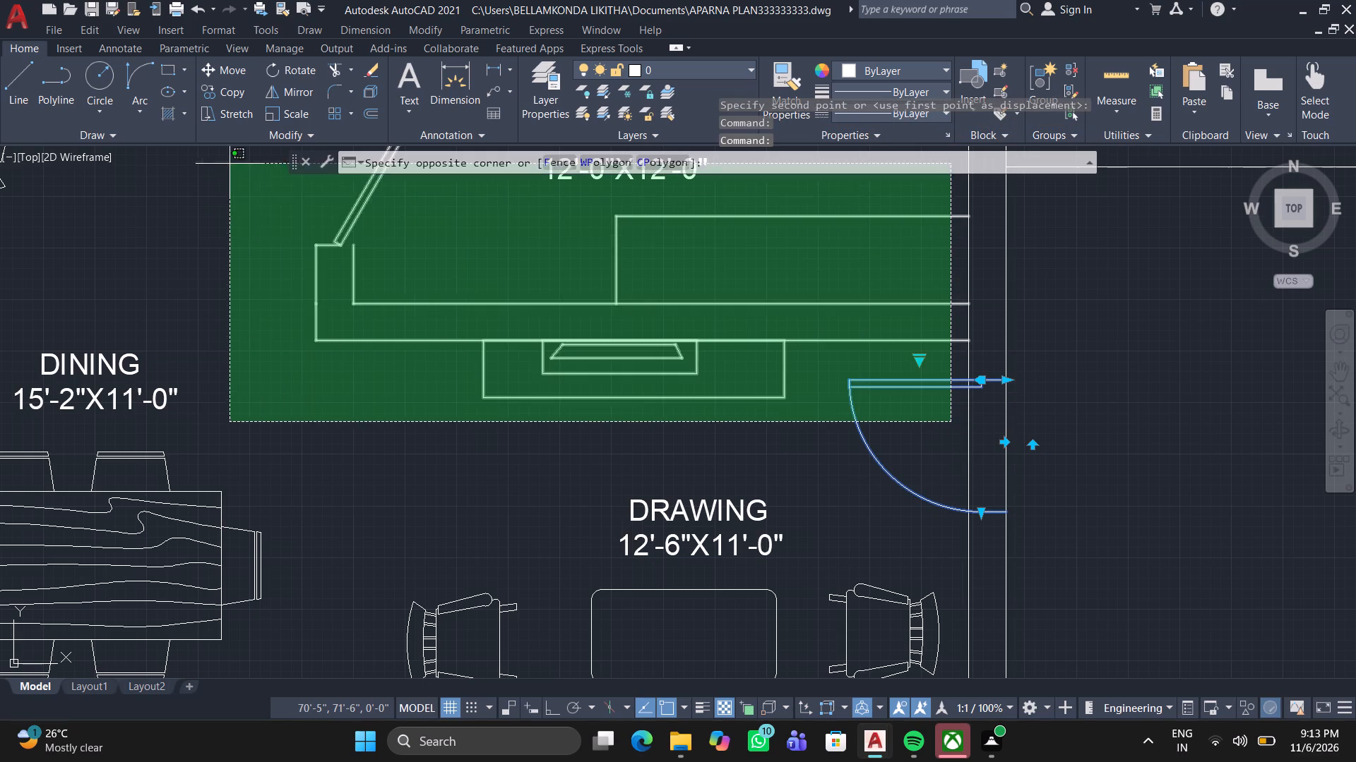
click(891, 407)
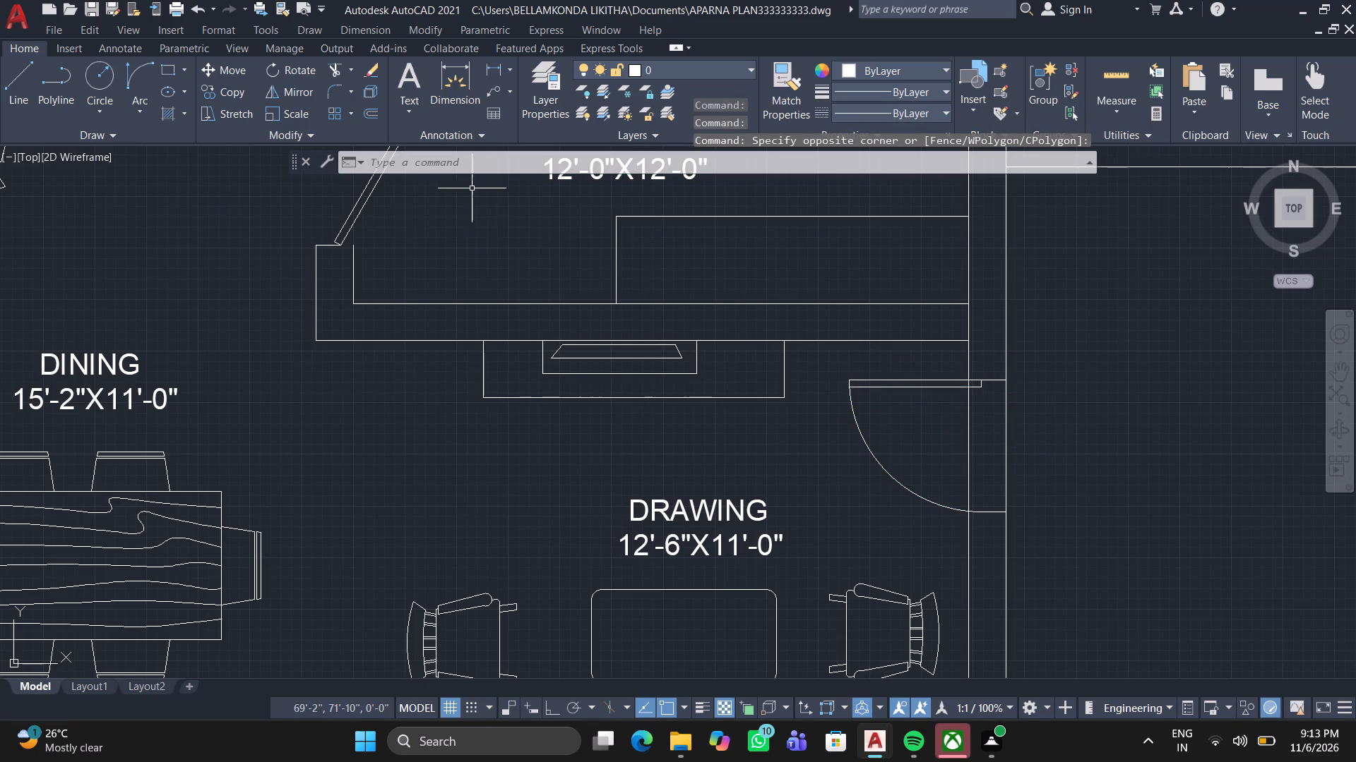
Trim the inner wall line out of the drawing area's door opening, including the short stub crossing the door leaf.
click(333, 64)
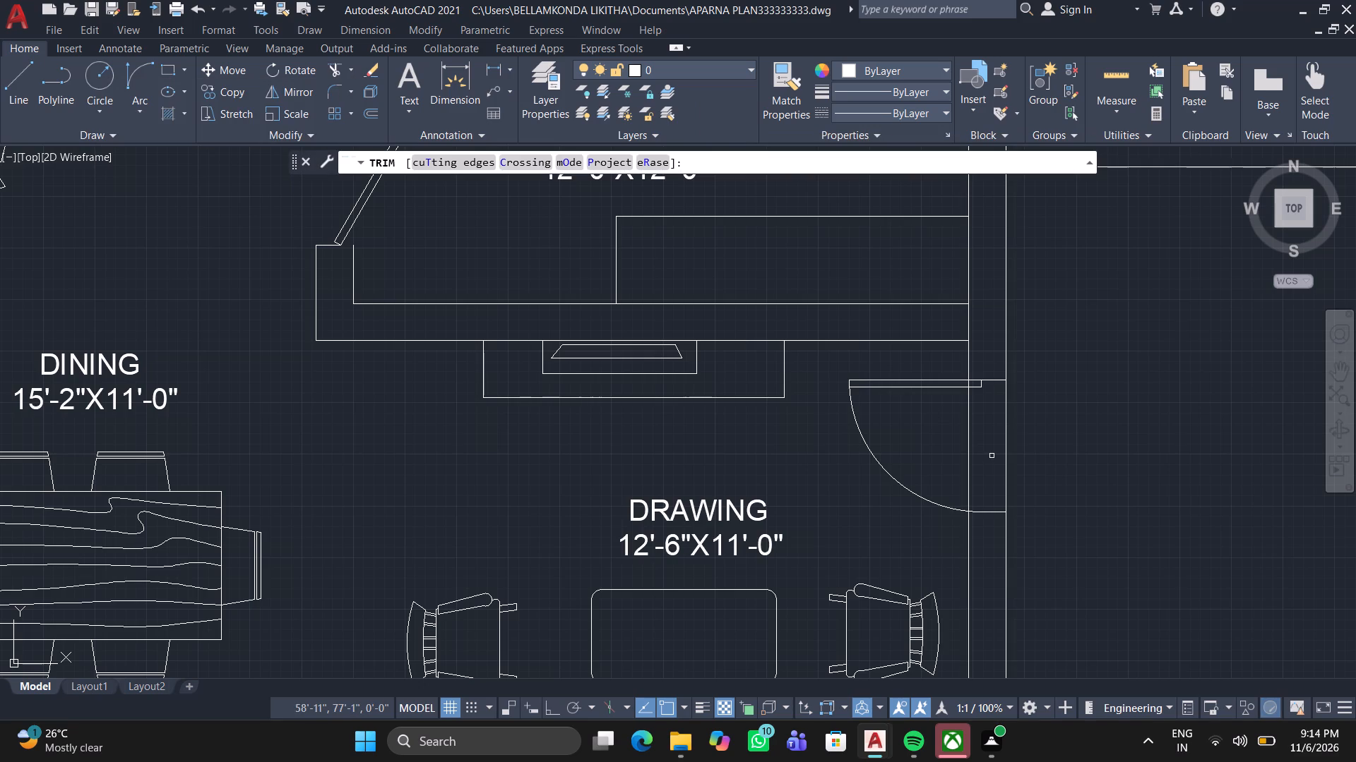
click(992, 456)
click(938, 449)
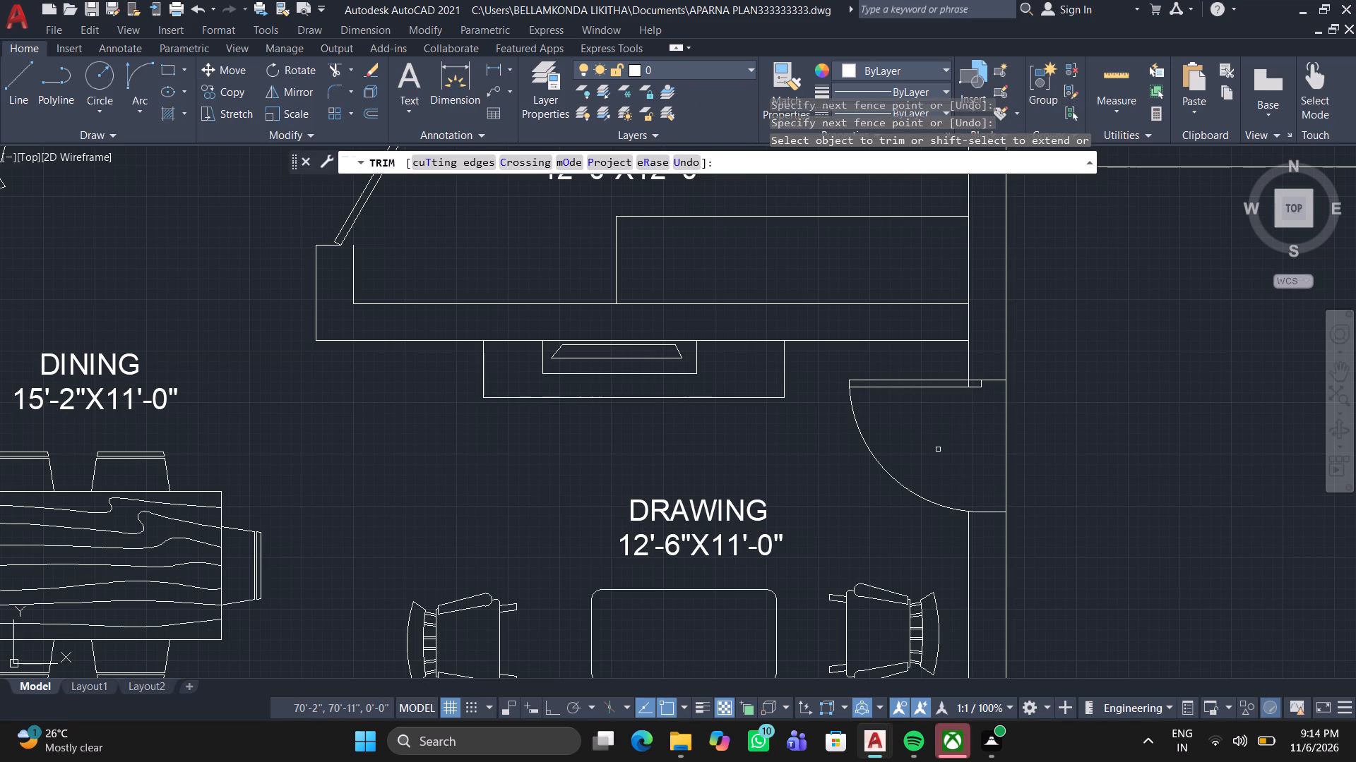
scroll(958, 389, up, 1)
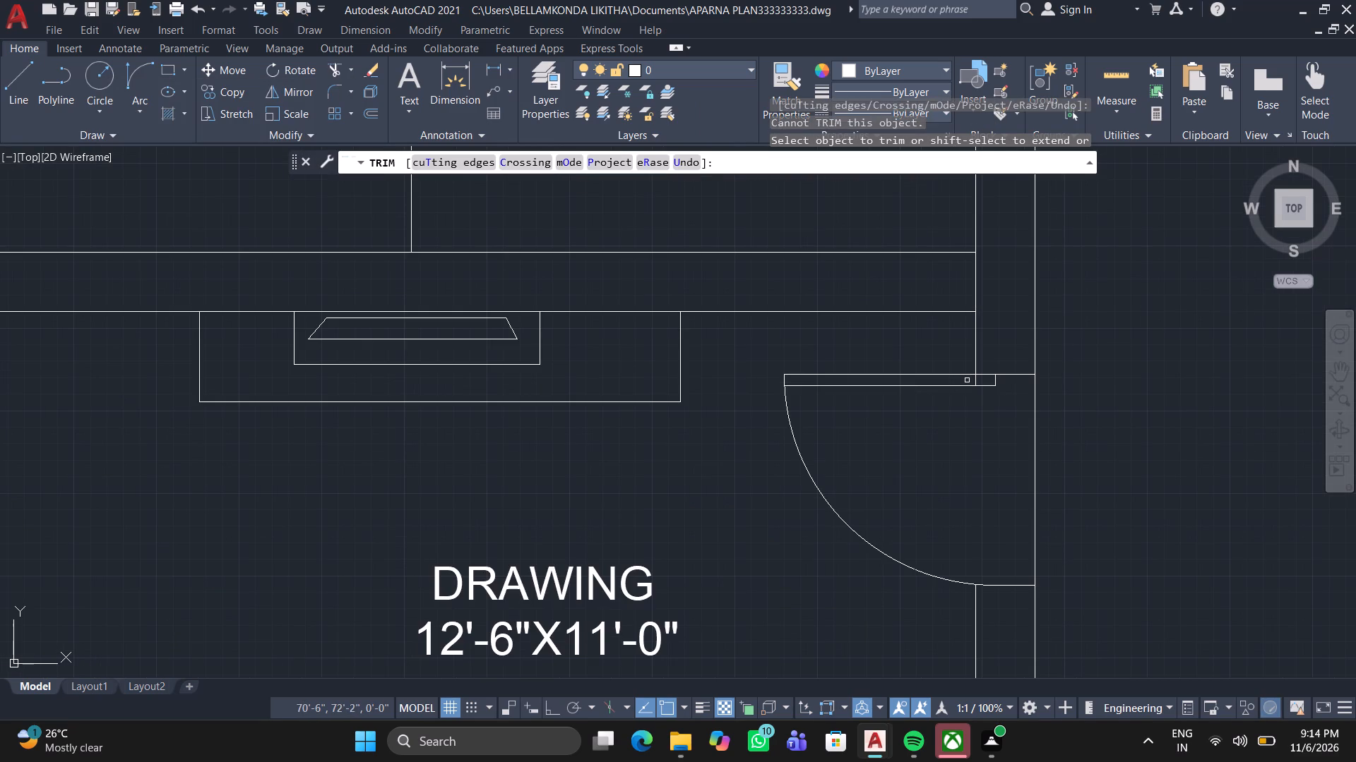
drag(987, 377, 975, 380)
click(956, 385)
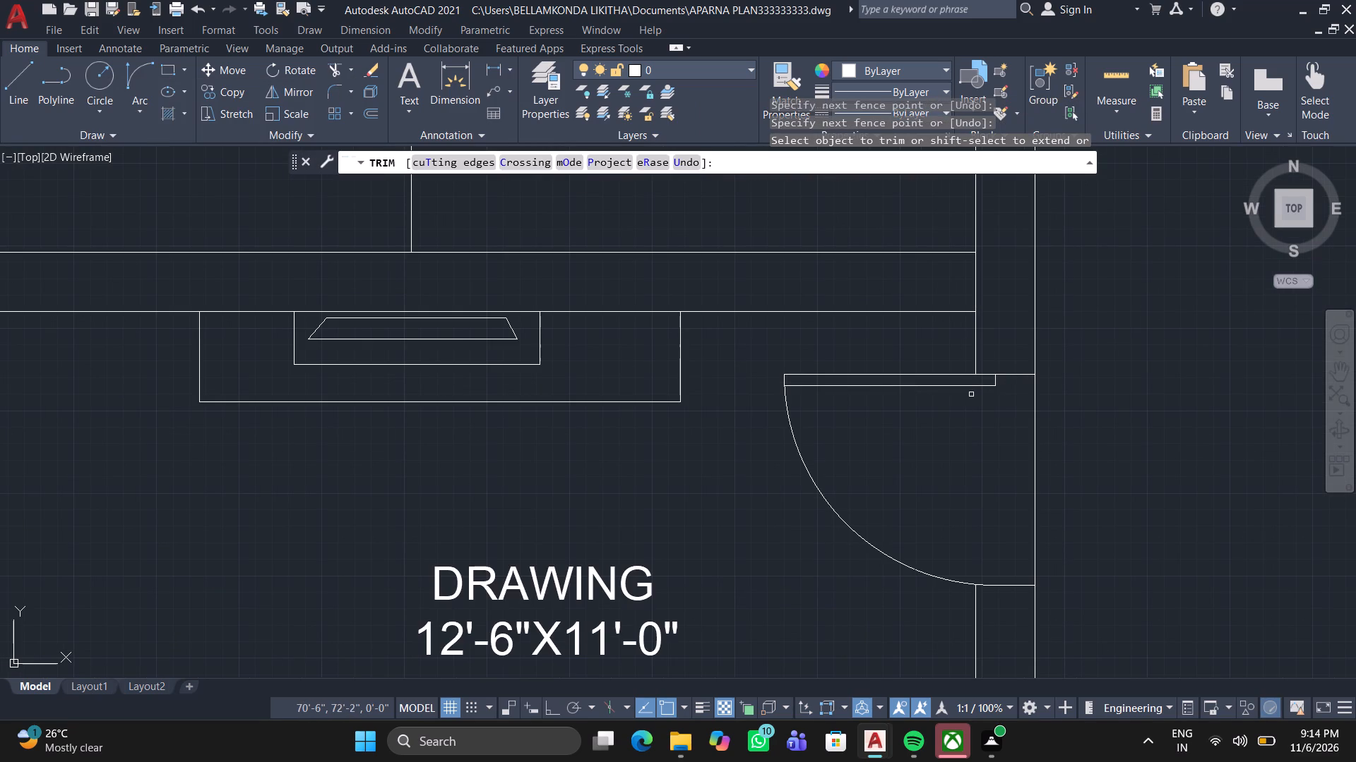
key(space)
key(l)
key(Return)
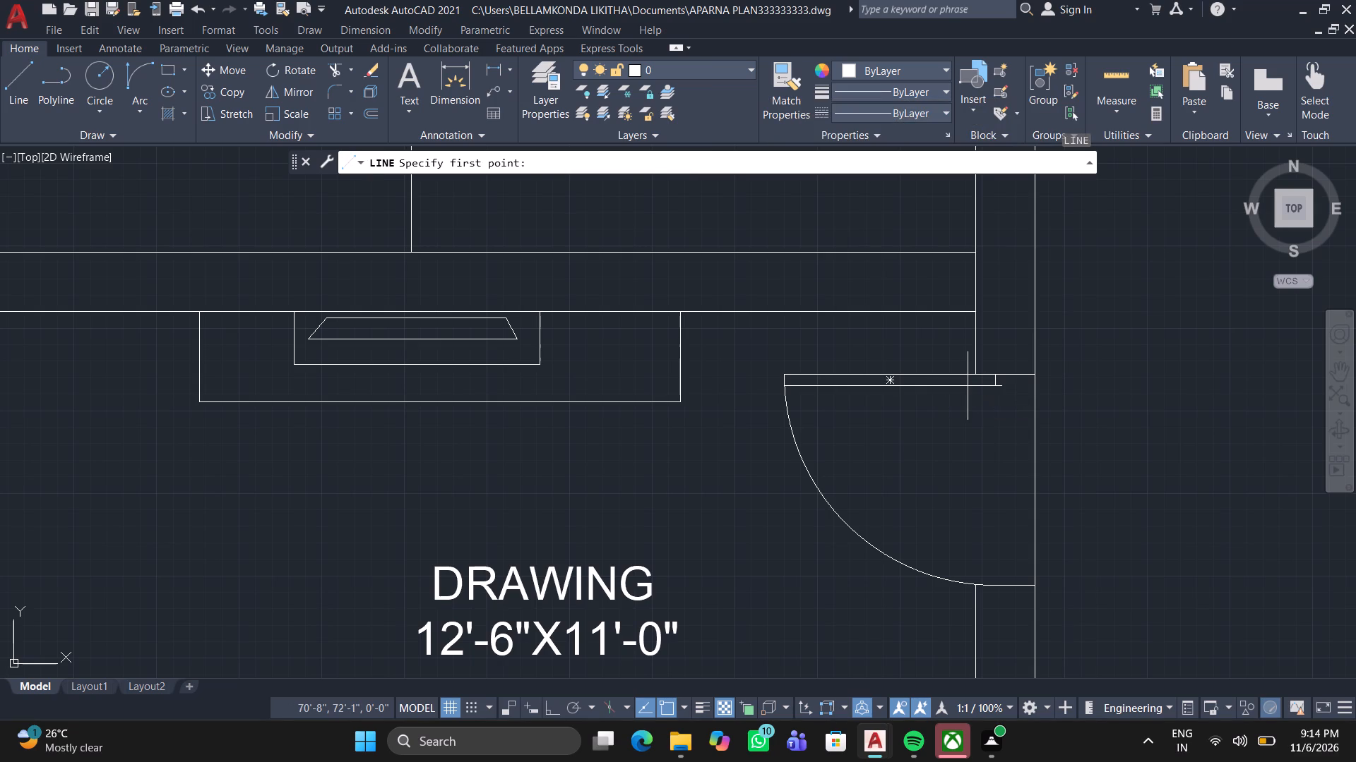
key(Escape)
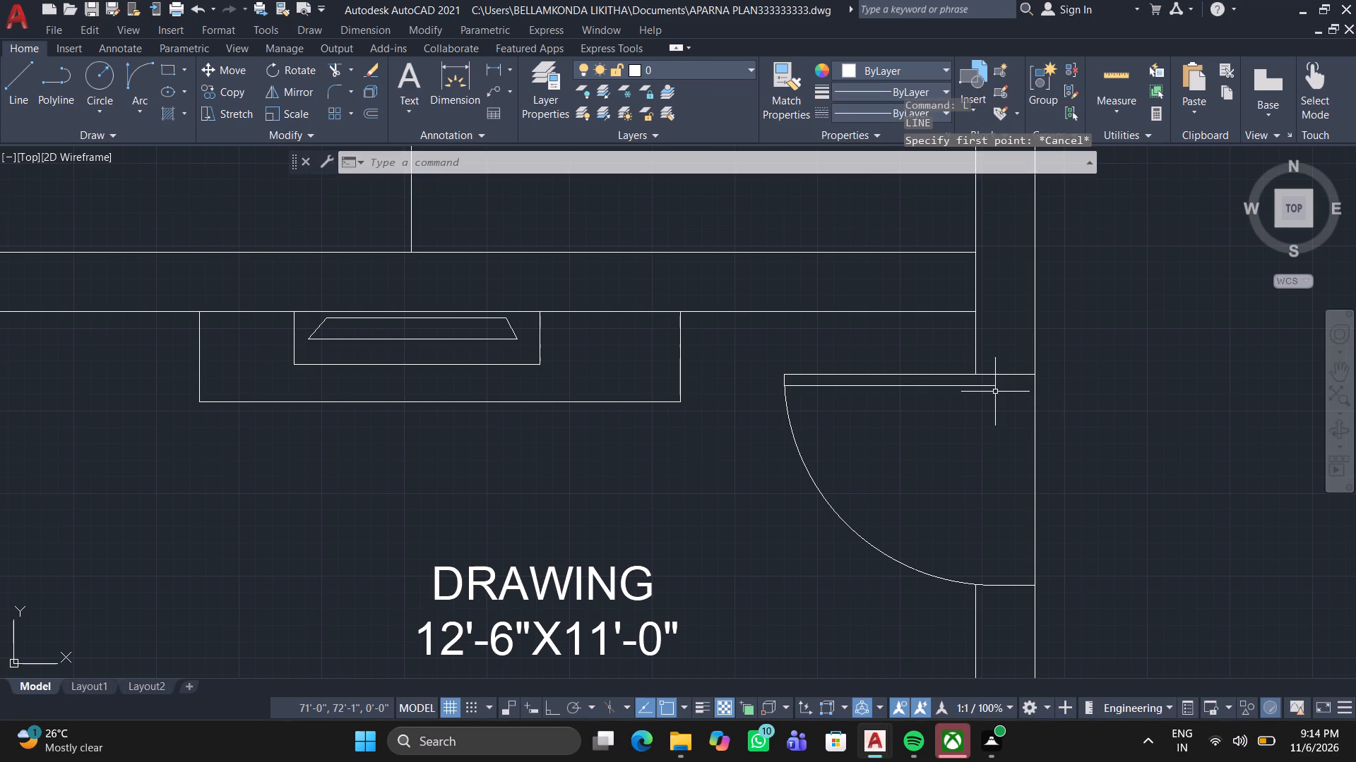
Set the drawing area door's opening angle to Open 30º.
drag(861, 358, 805, 396)
click(763, 445)
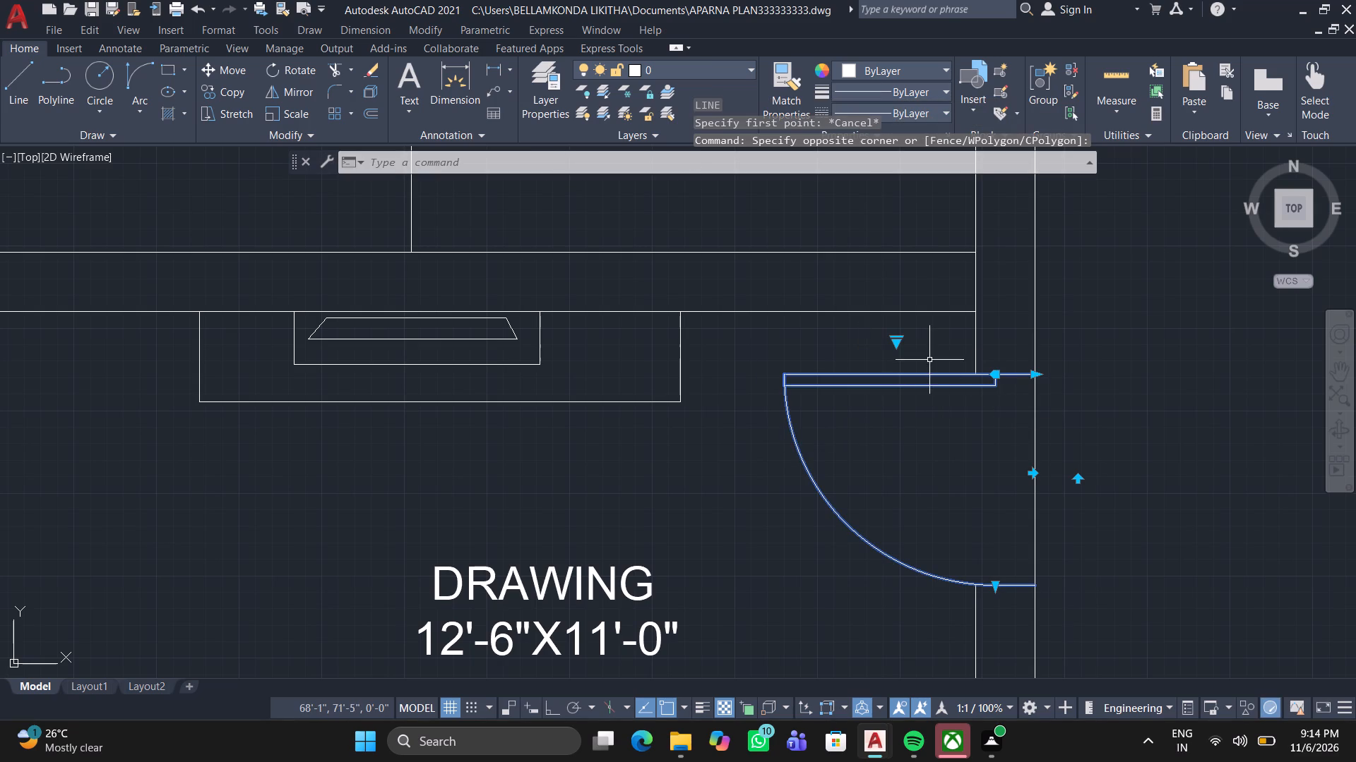
click(900, 340)
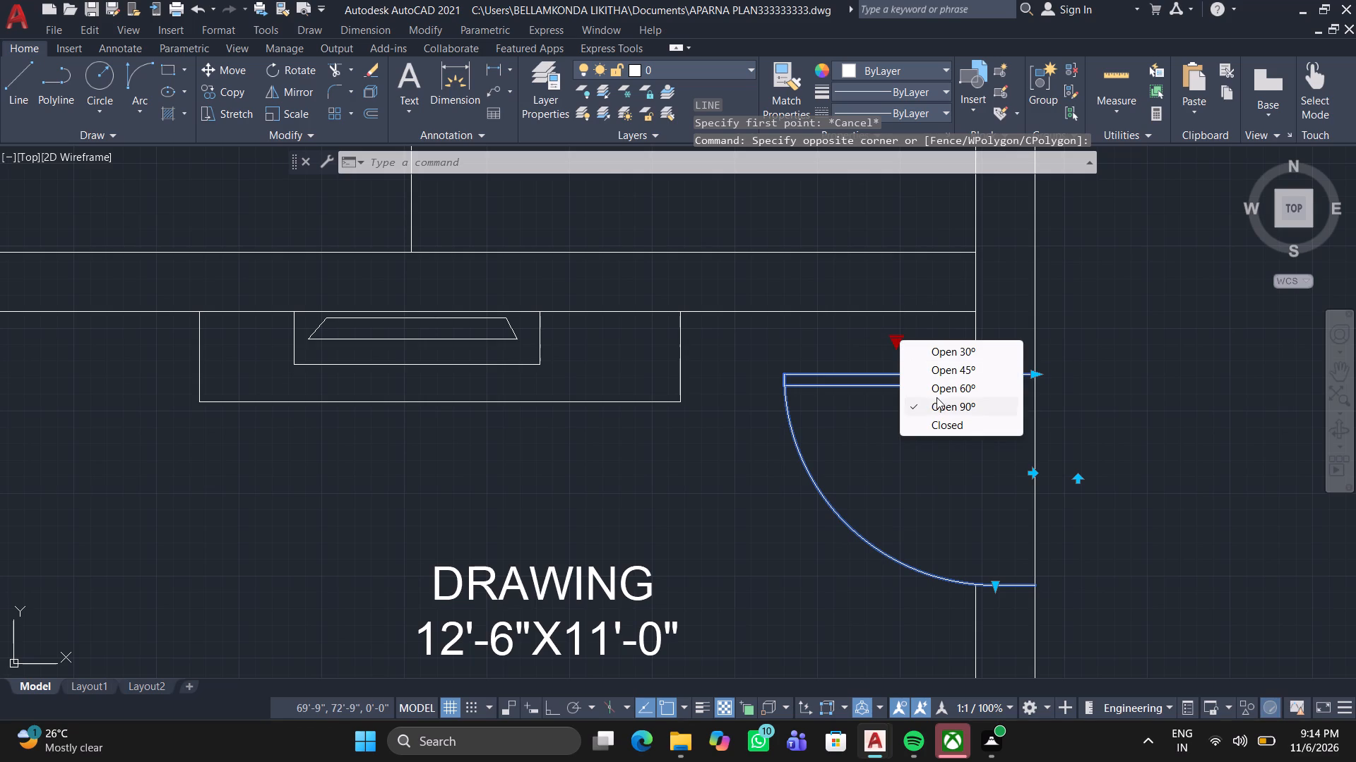
click(948, 349)
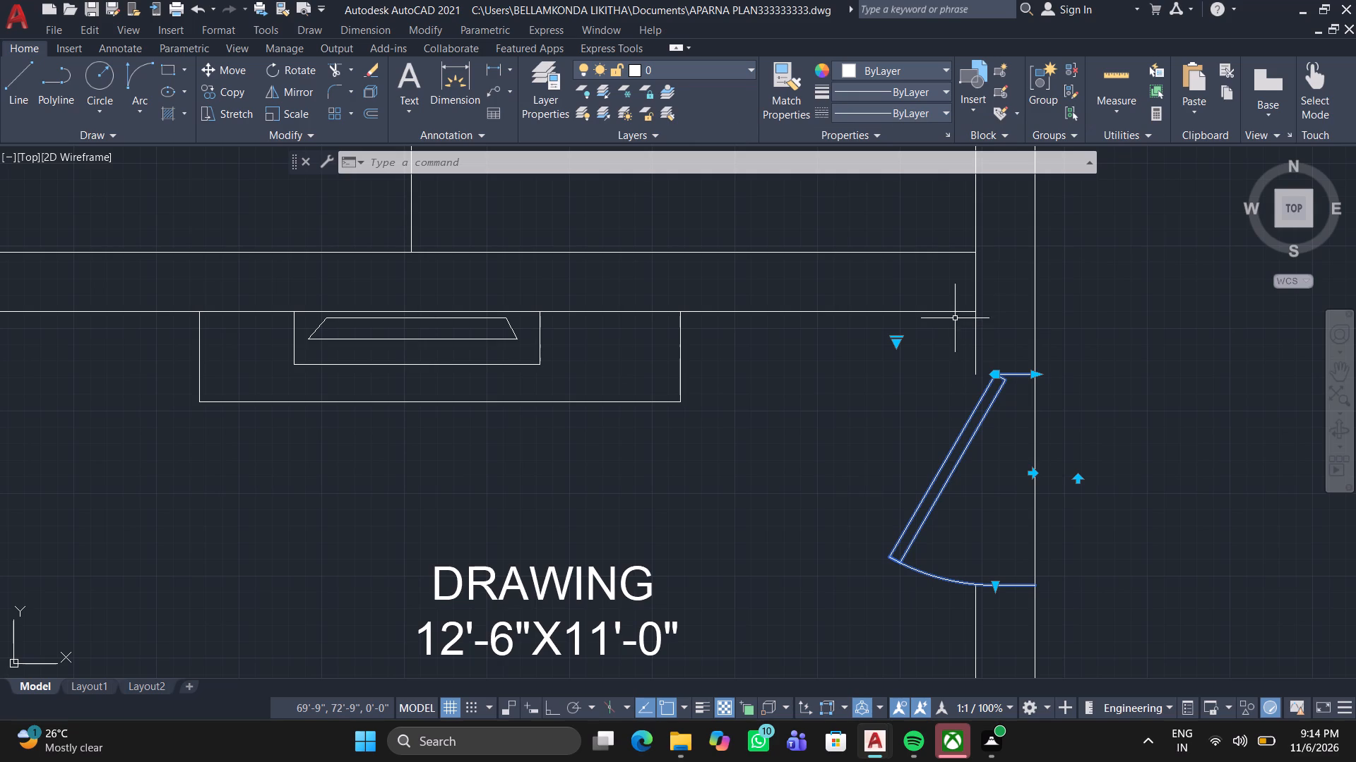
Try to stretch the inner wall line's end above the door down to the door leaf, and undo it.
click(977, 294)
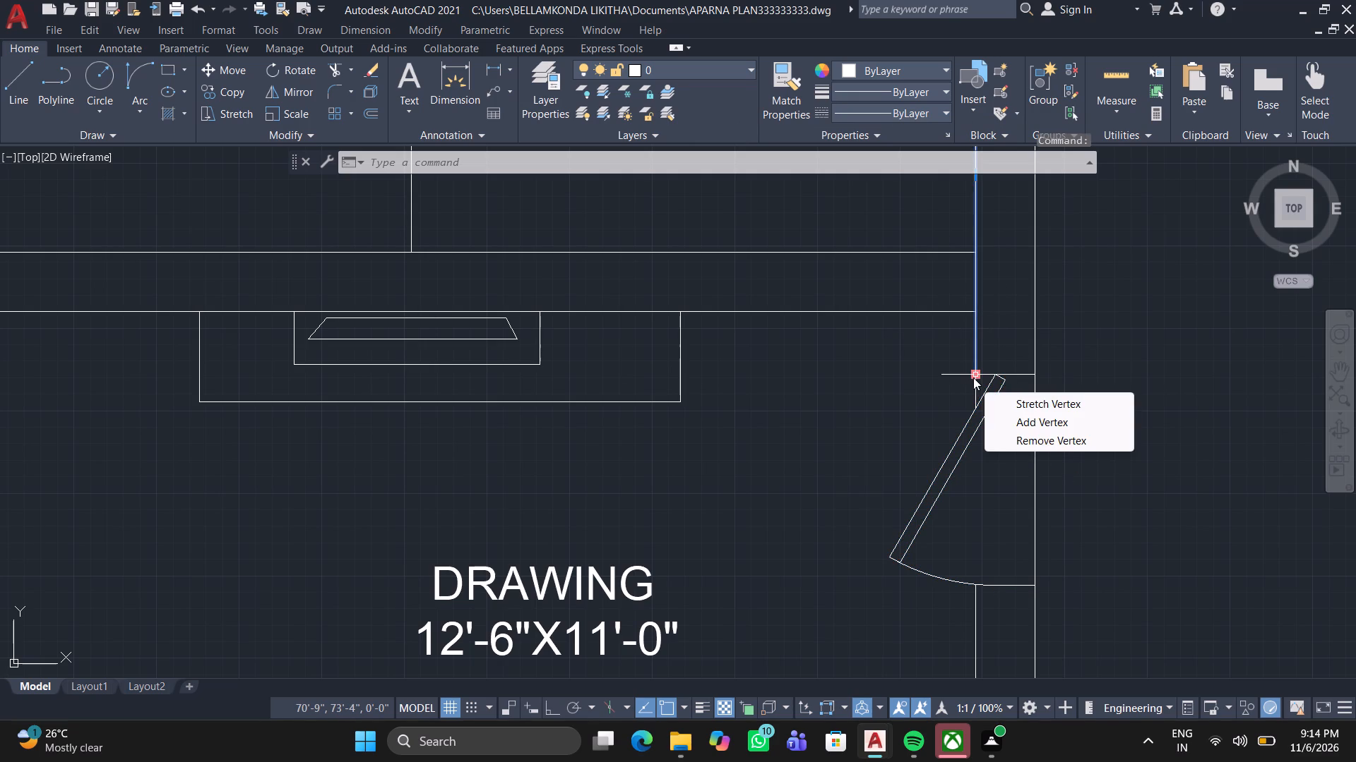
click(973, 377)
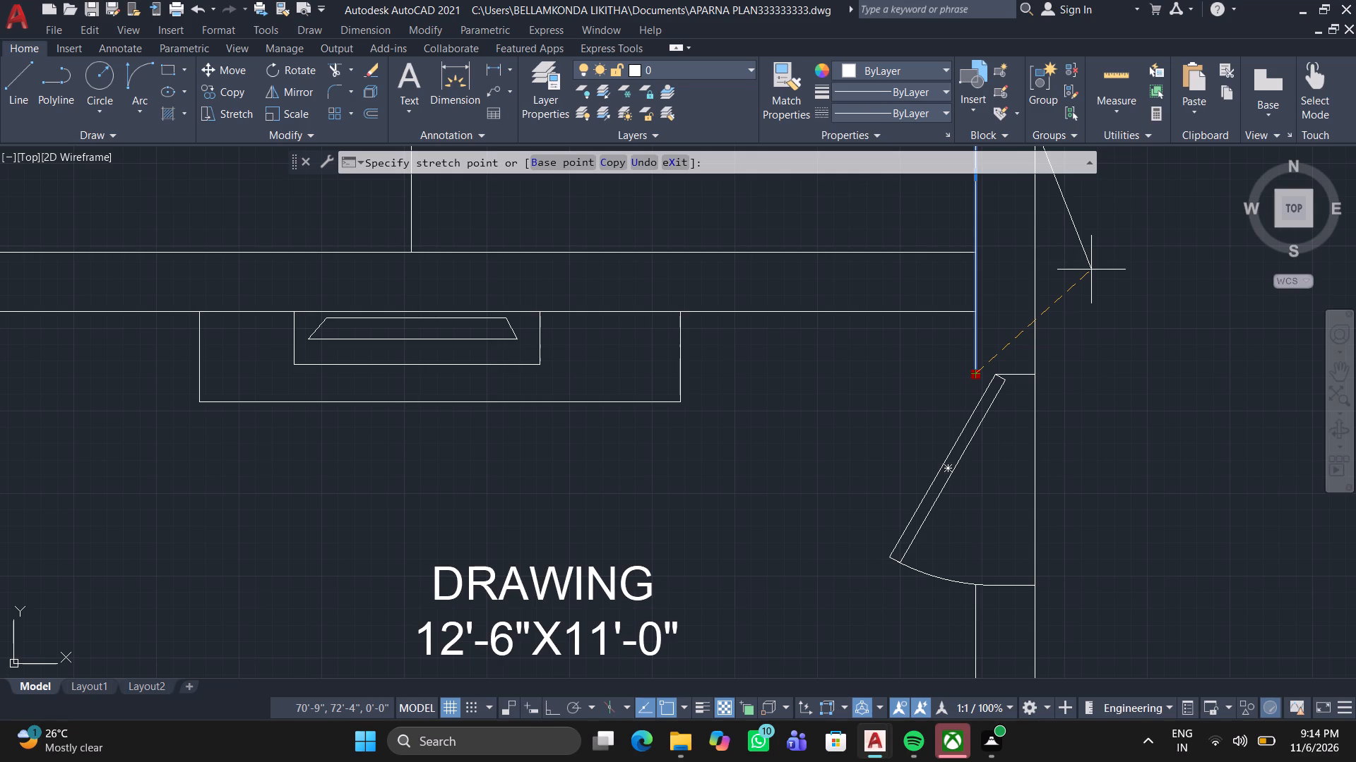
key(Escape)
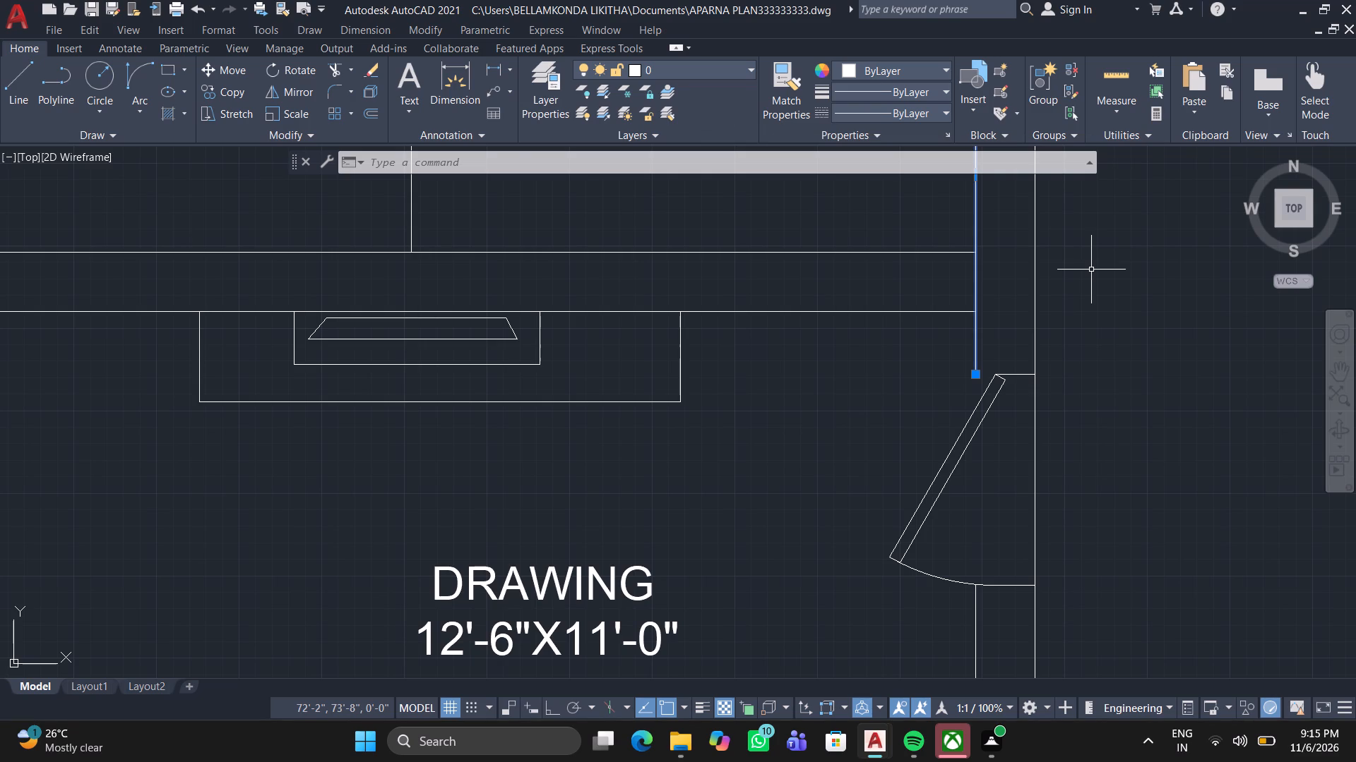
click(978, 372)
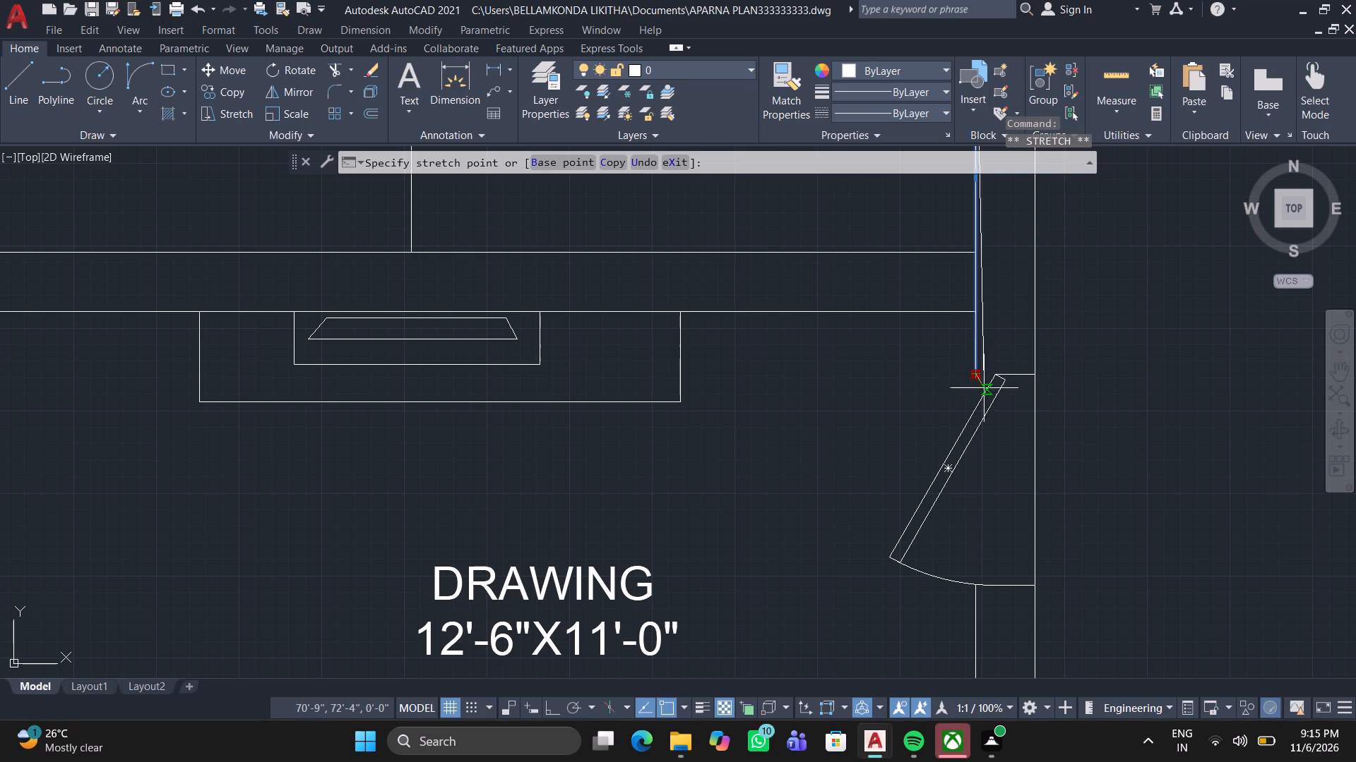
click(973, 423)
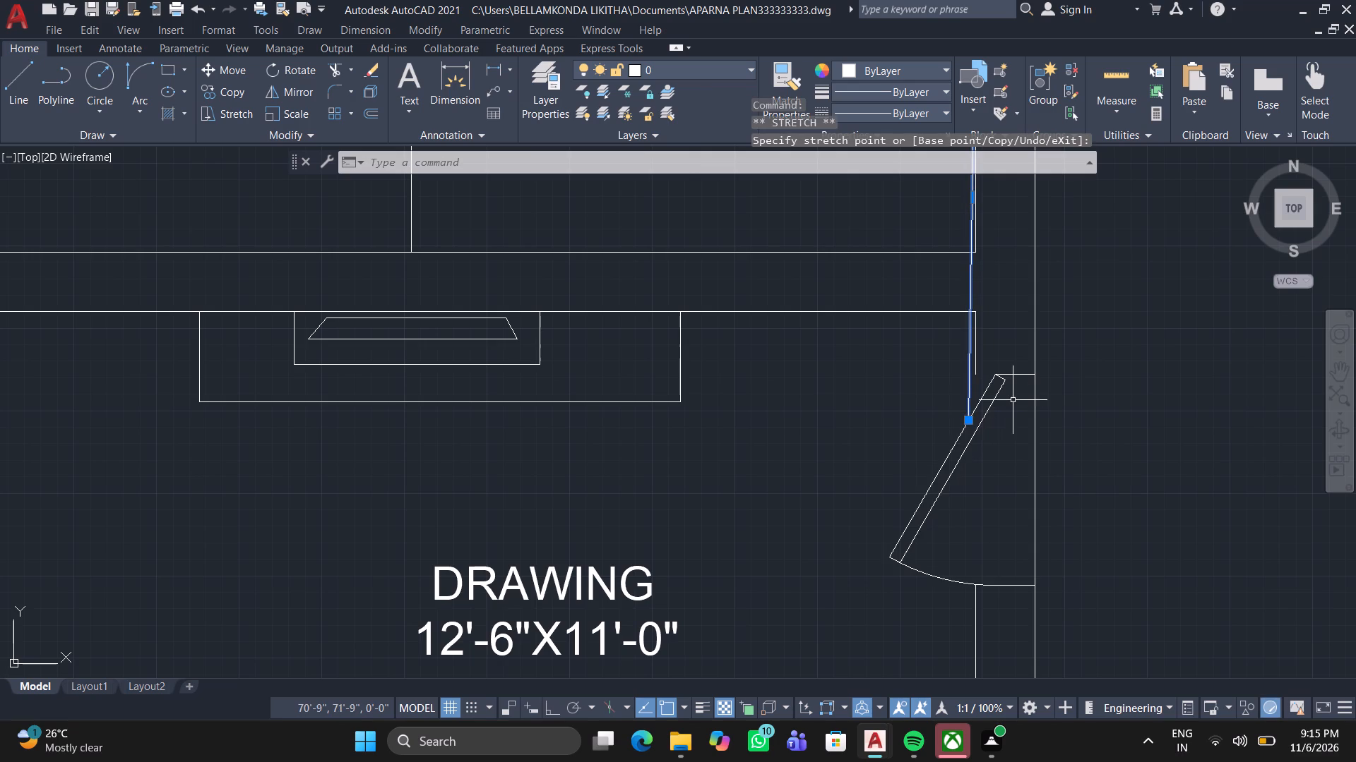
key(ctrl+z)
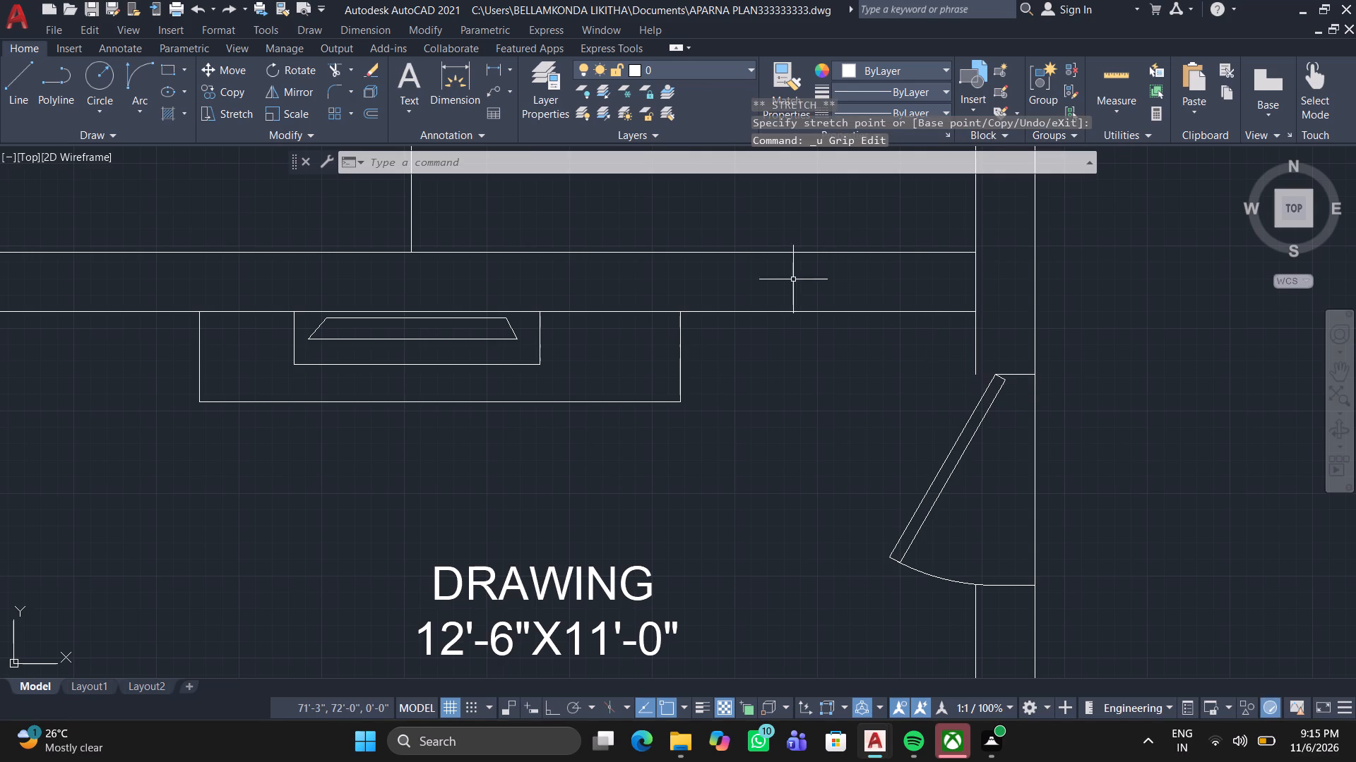
With ortho on, draw a line about 1'-2" long straight down from the inner wall line's end, across the door leaf.
click(20, 69)
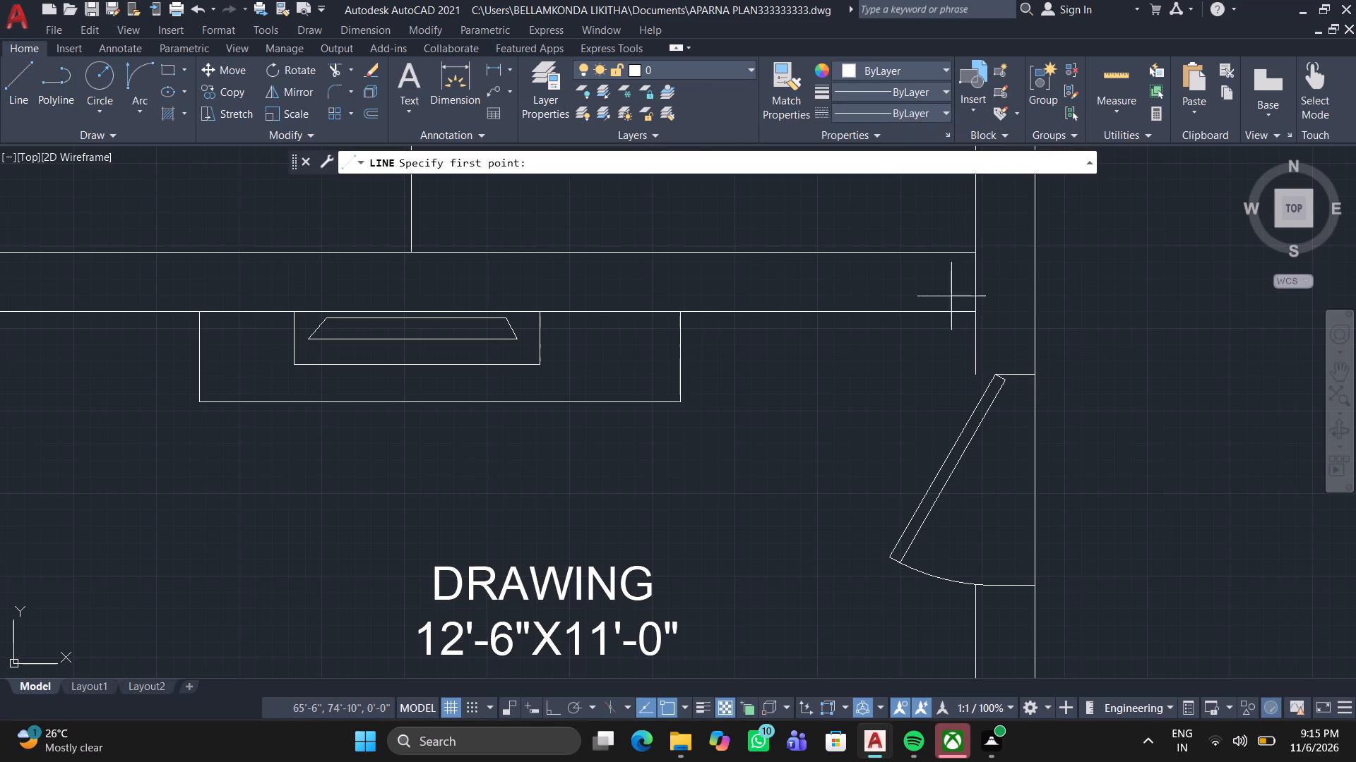
click(982, 371)
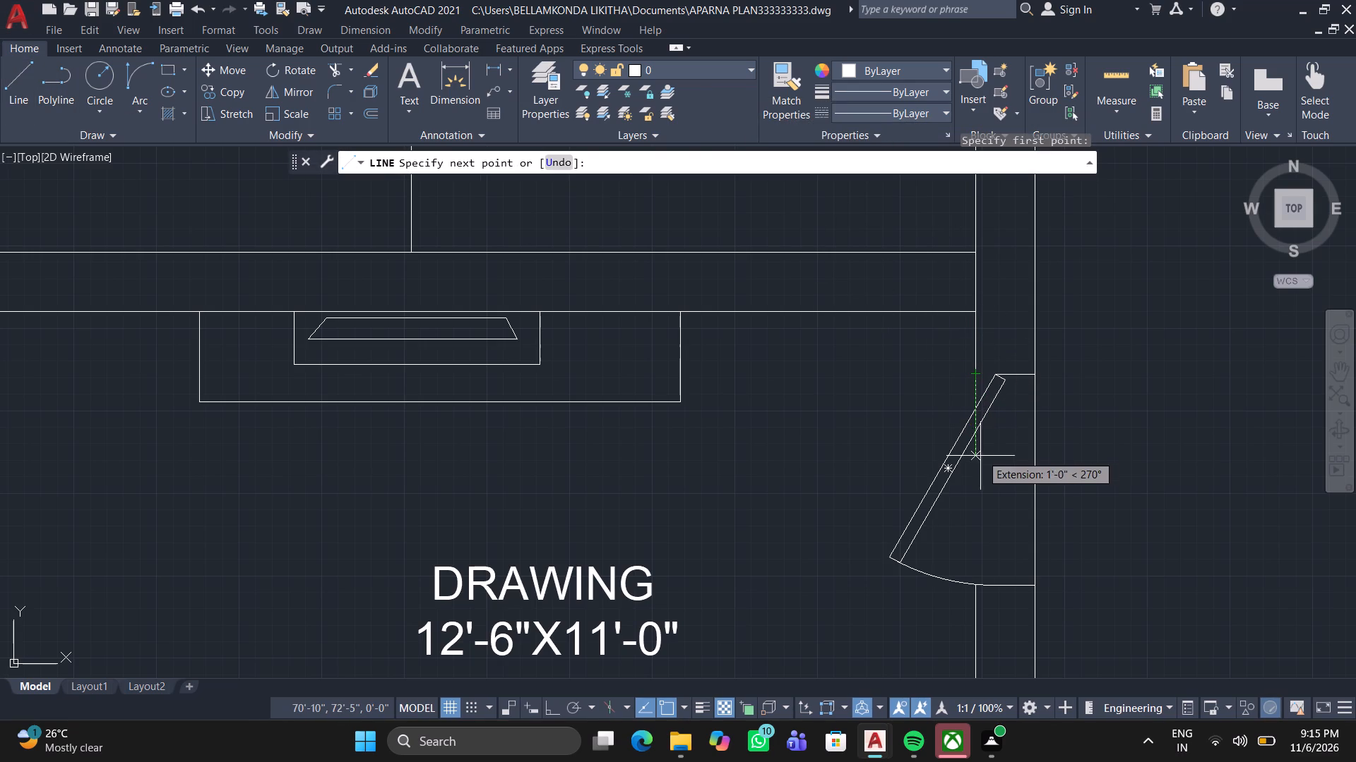
key(F8)
click(978, 469)
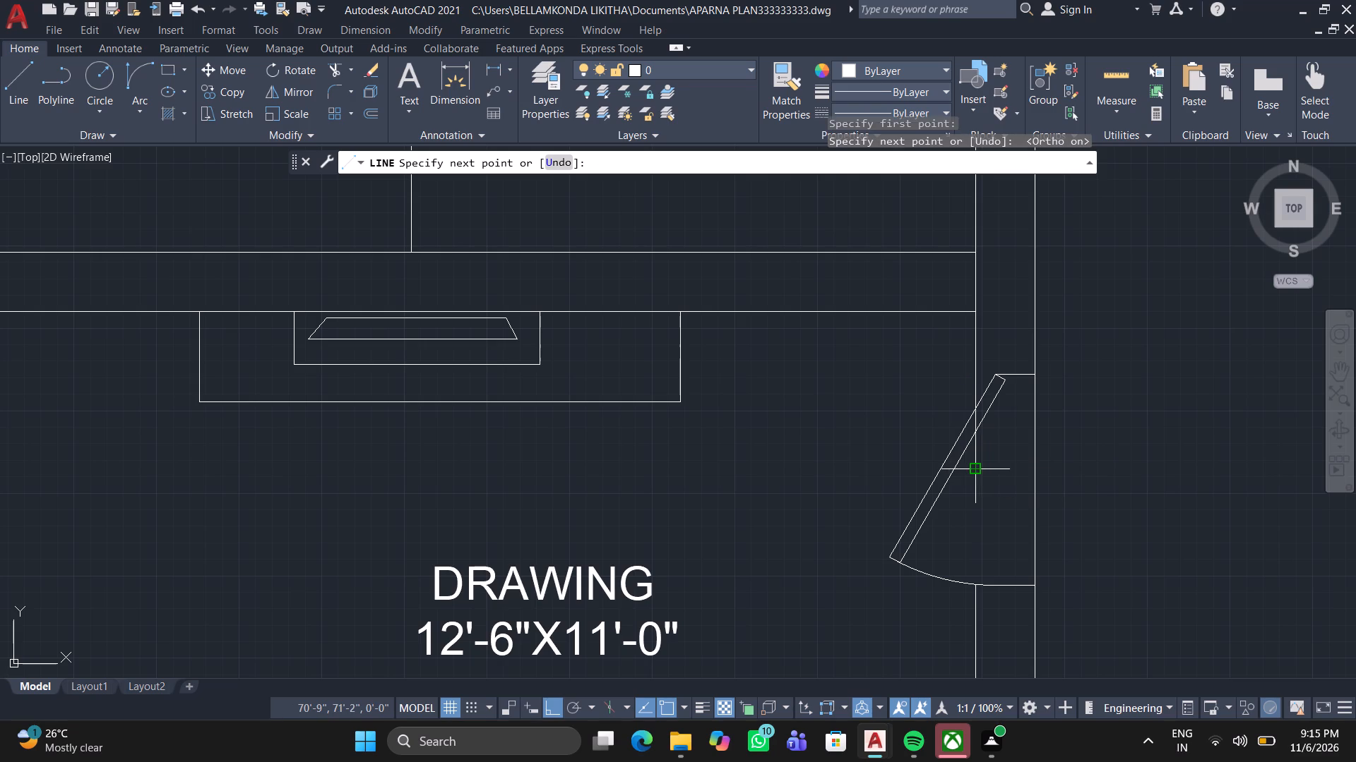
key(grave)
key(Escape)
key(Escape)
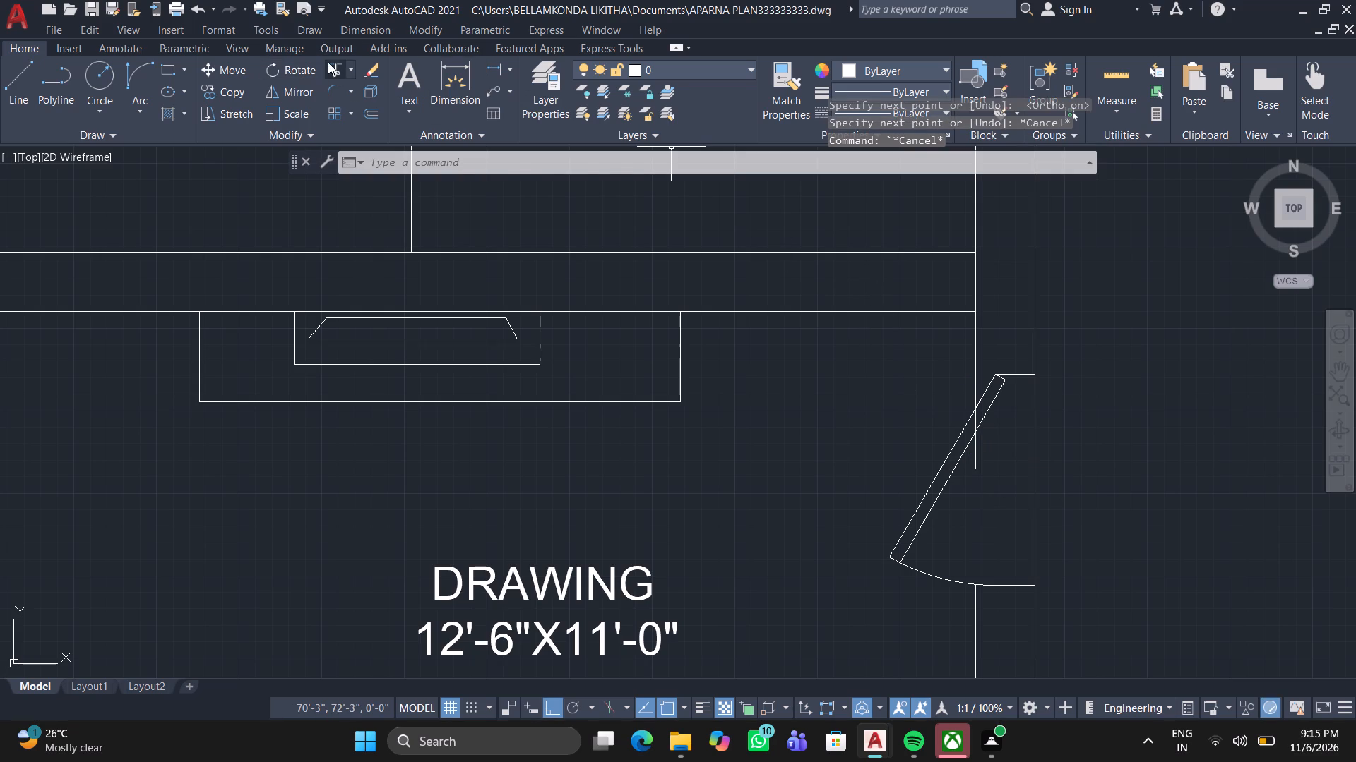
Trim the new wall line's excess beyond the door leaf so it ends at the leaf's outer edge.
click(328, 62)
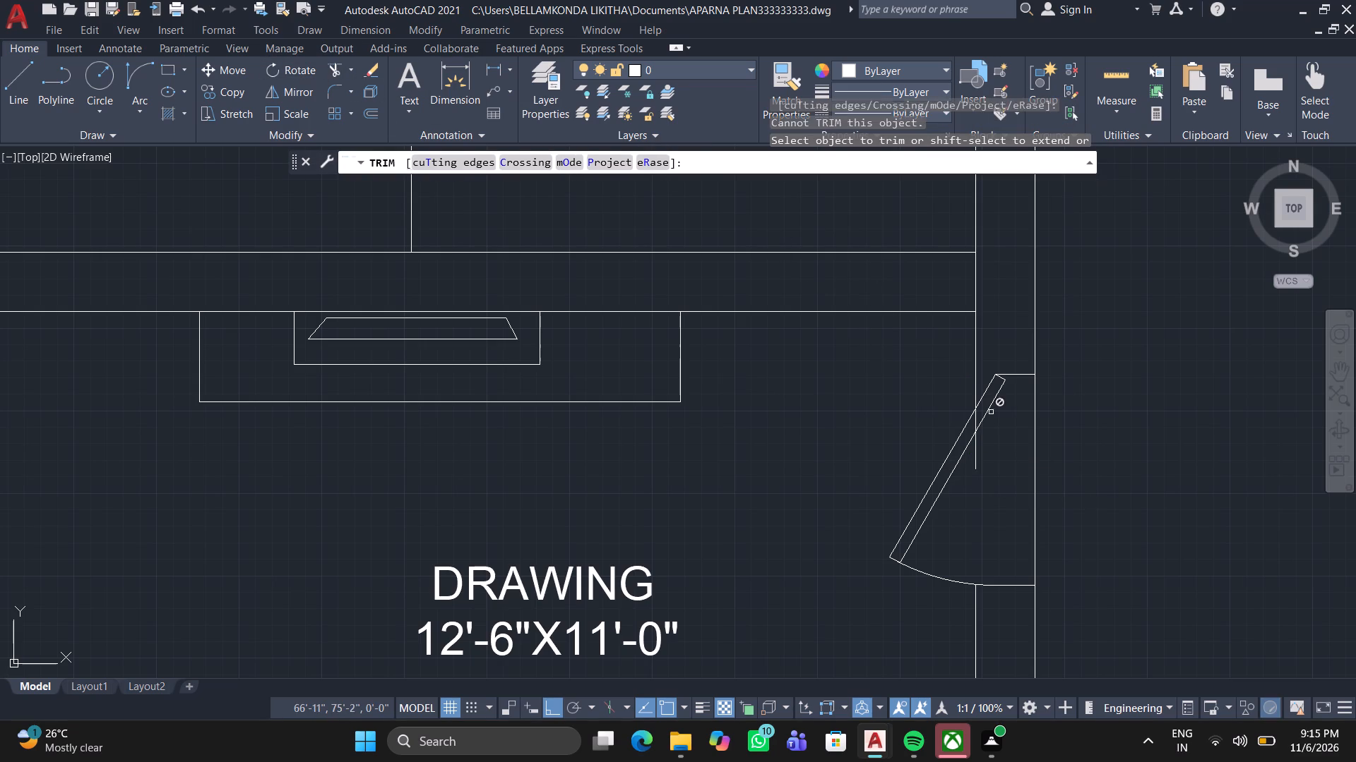
drag(978, 416, 974, 427)
click(976, 445)
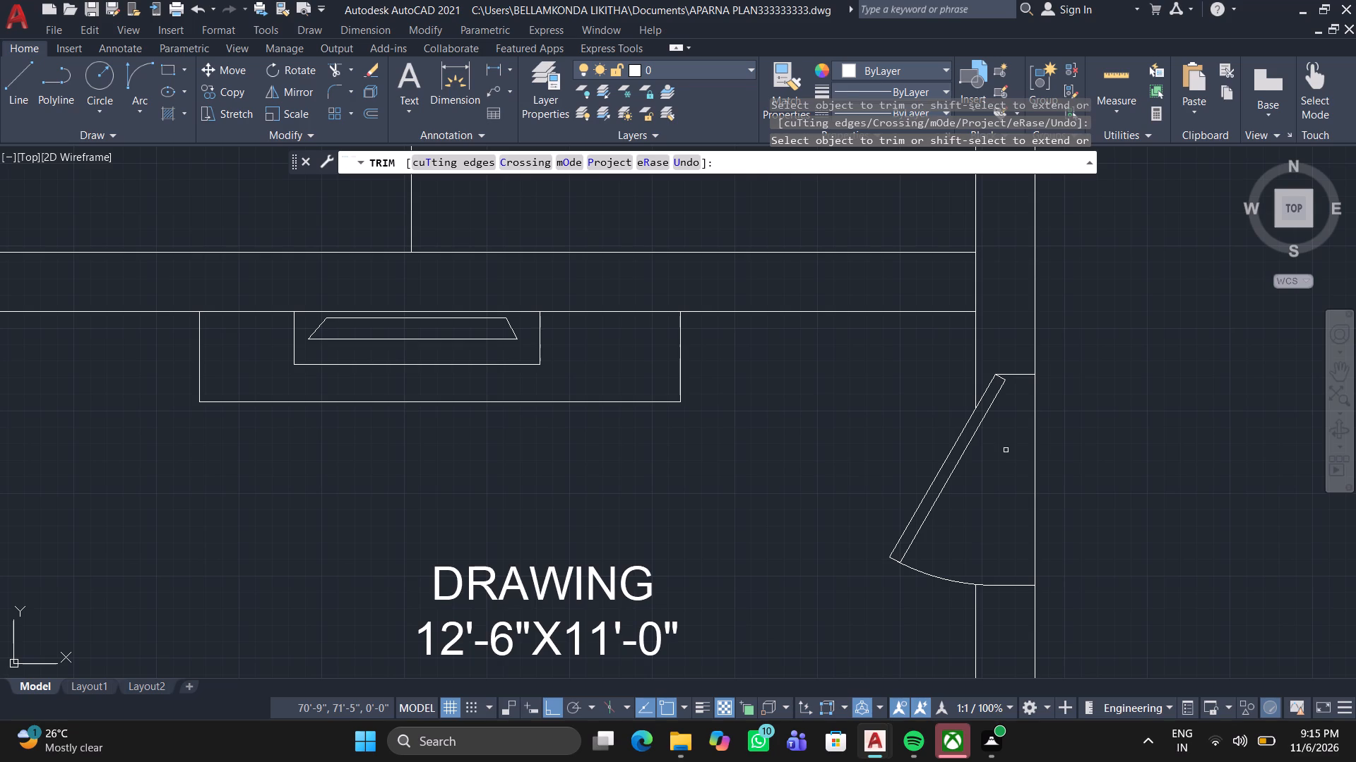
key(space)
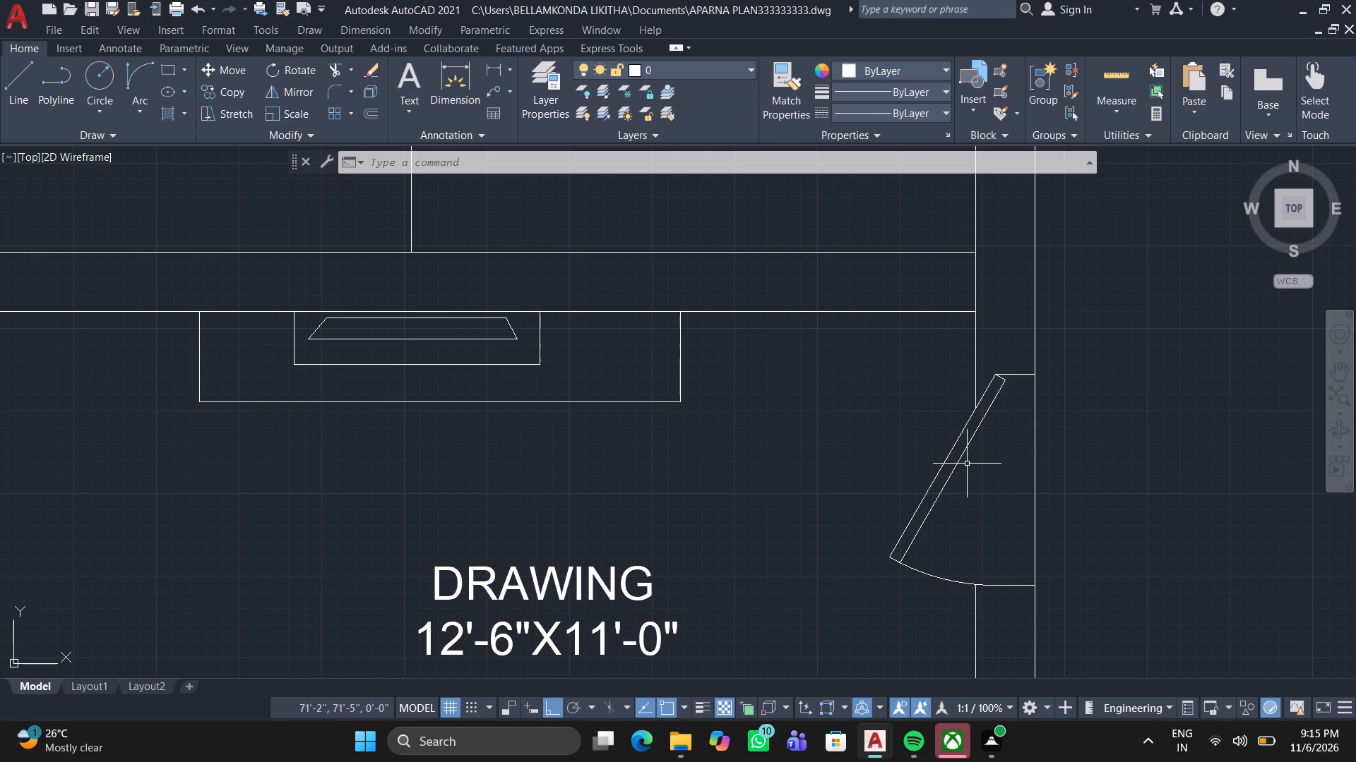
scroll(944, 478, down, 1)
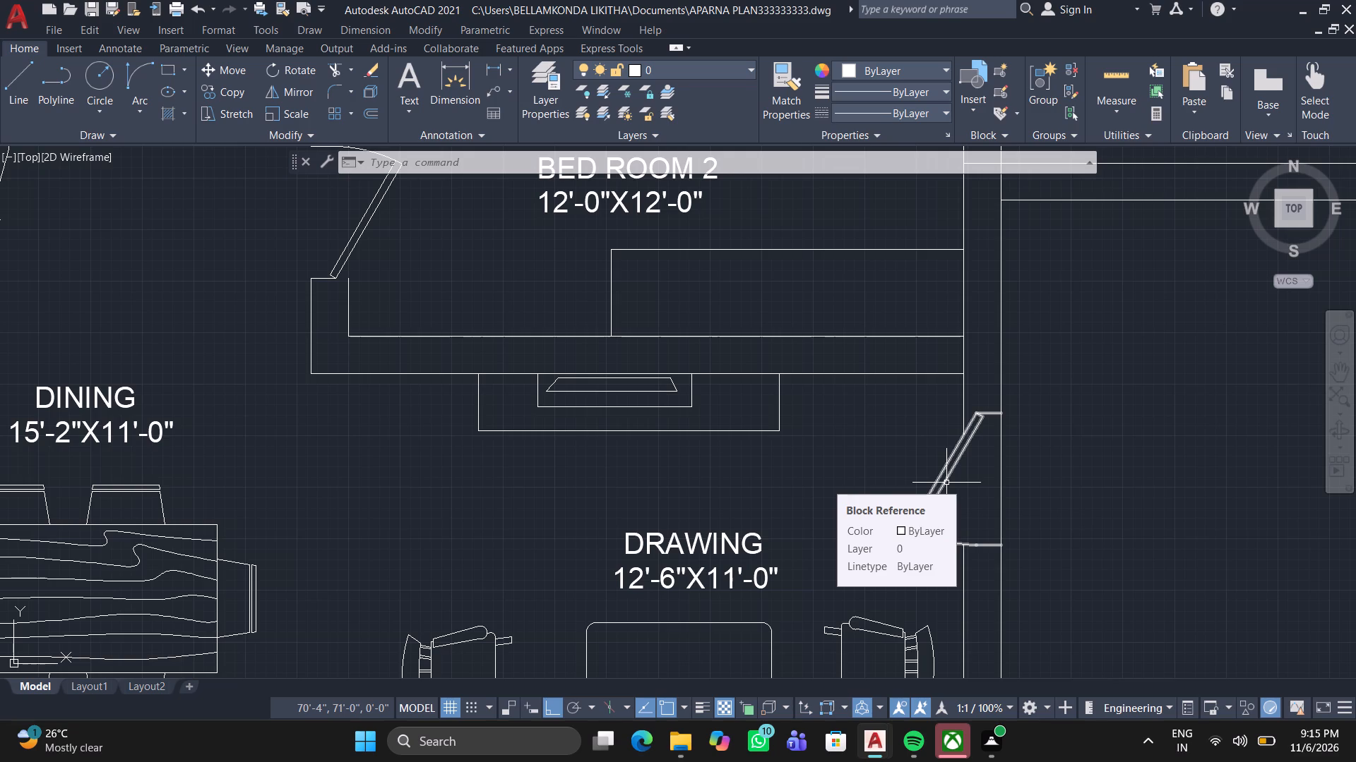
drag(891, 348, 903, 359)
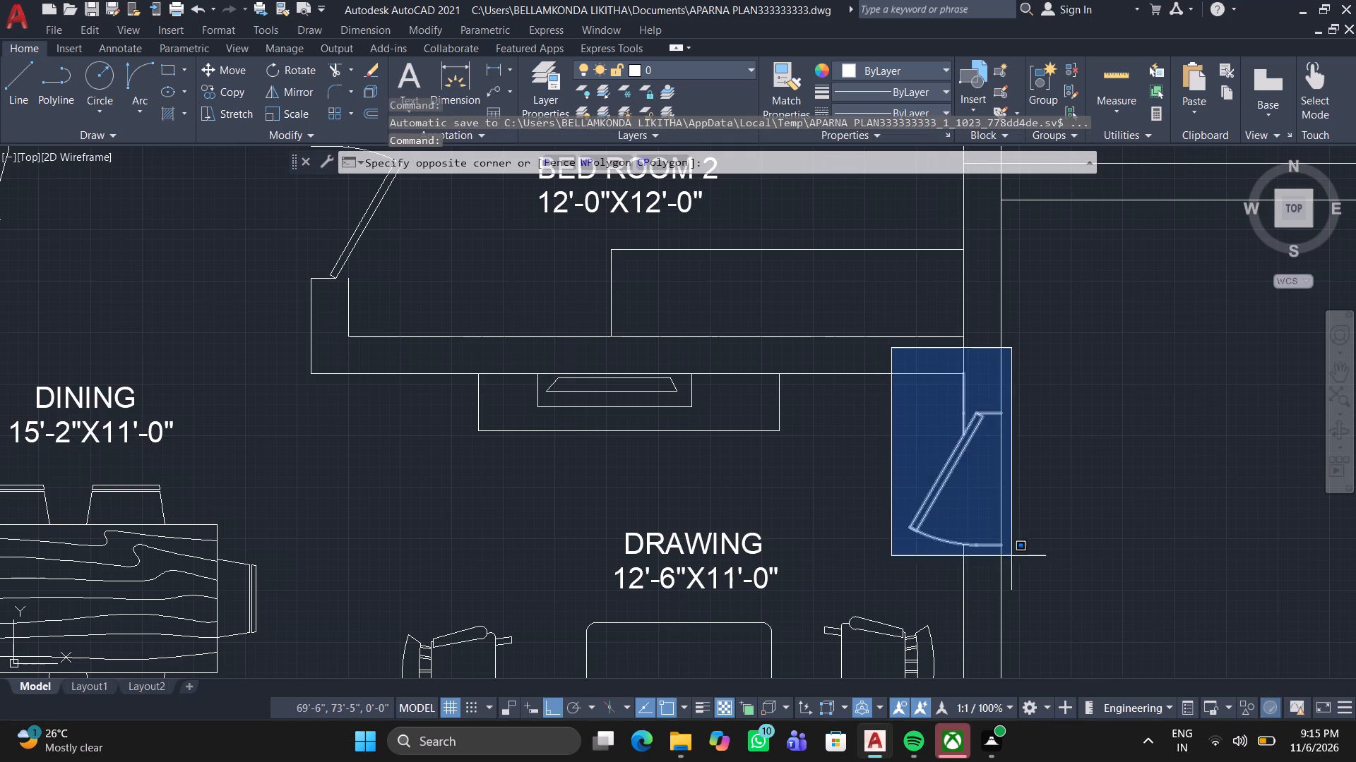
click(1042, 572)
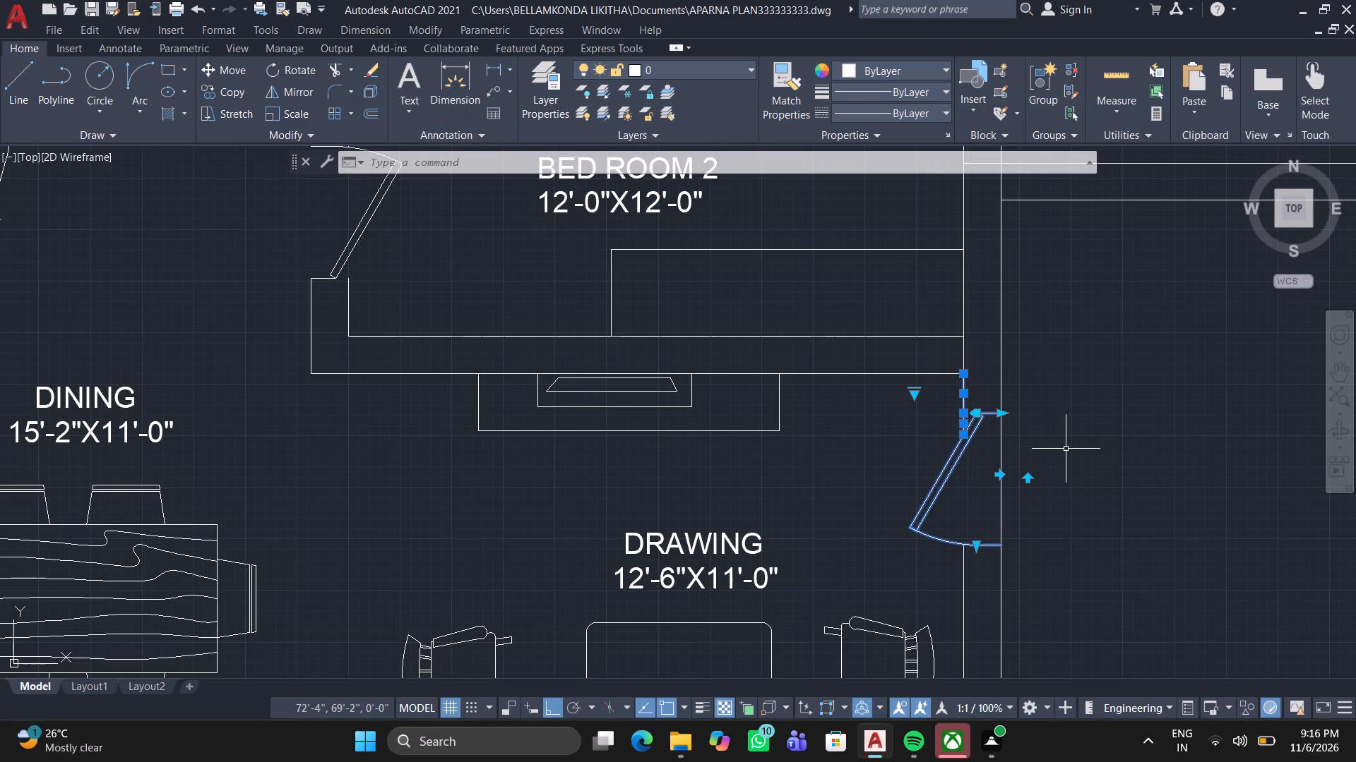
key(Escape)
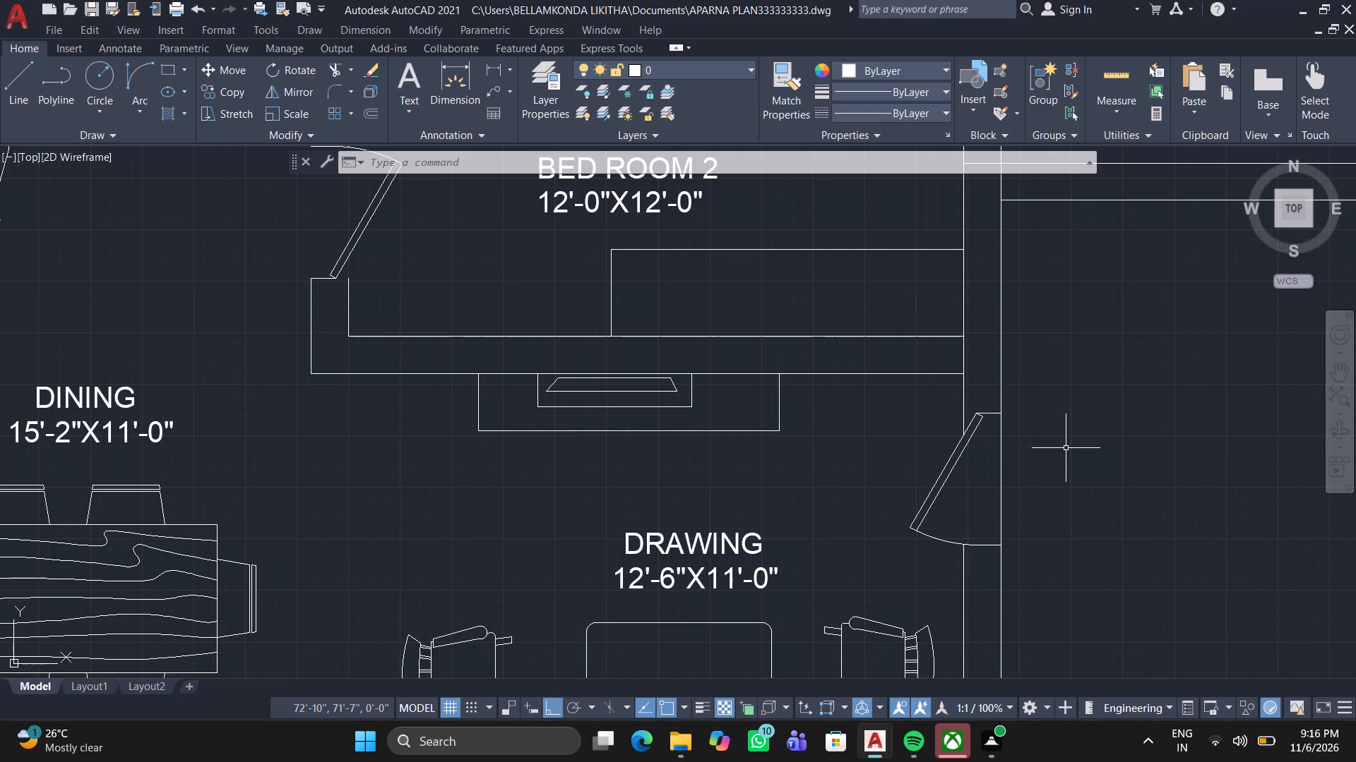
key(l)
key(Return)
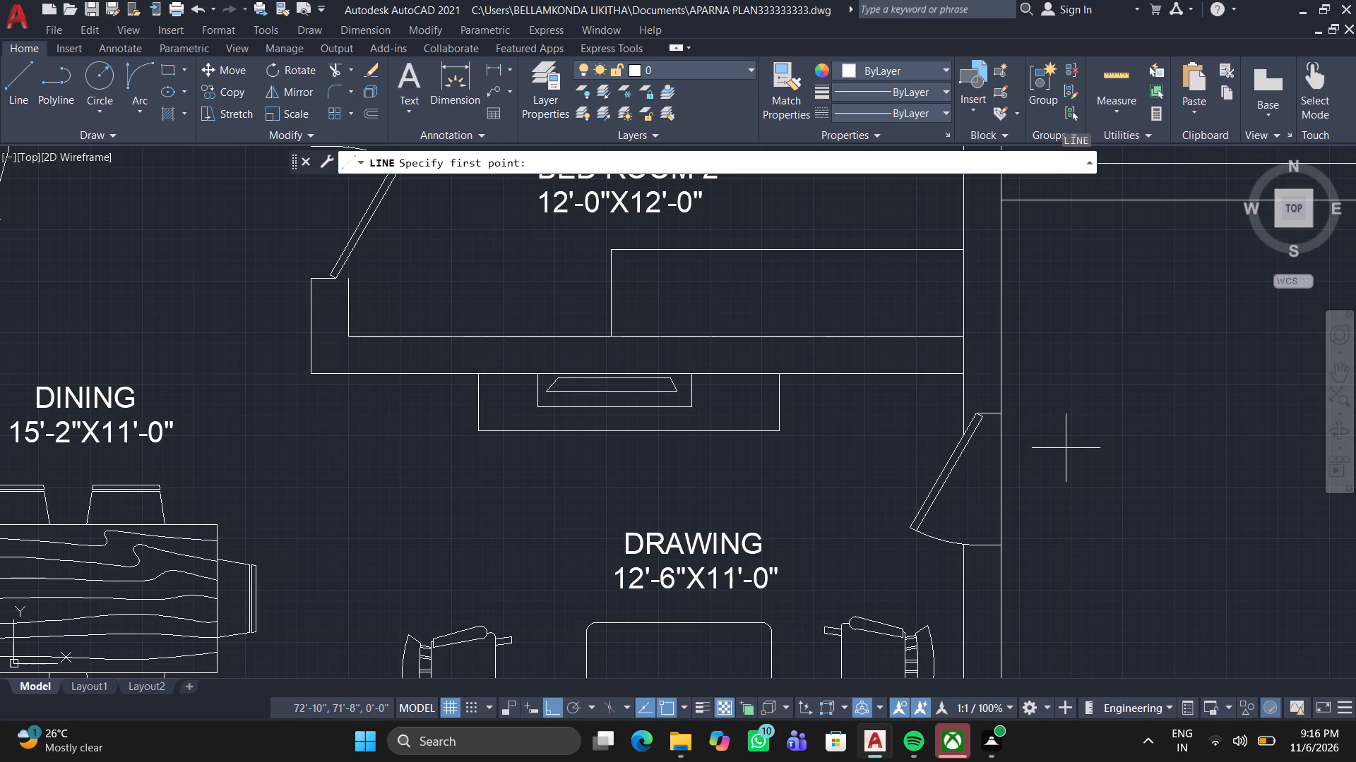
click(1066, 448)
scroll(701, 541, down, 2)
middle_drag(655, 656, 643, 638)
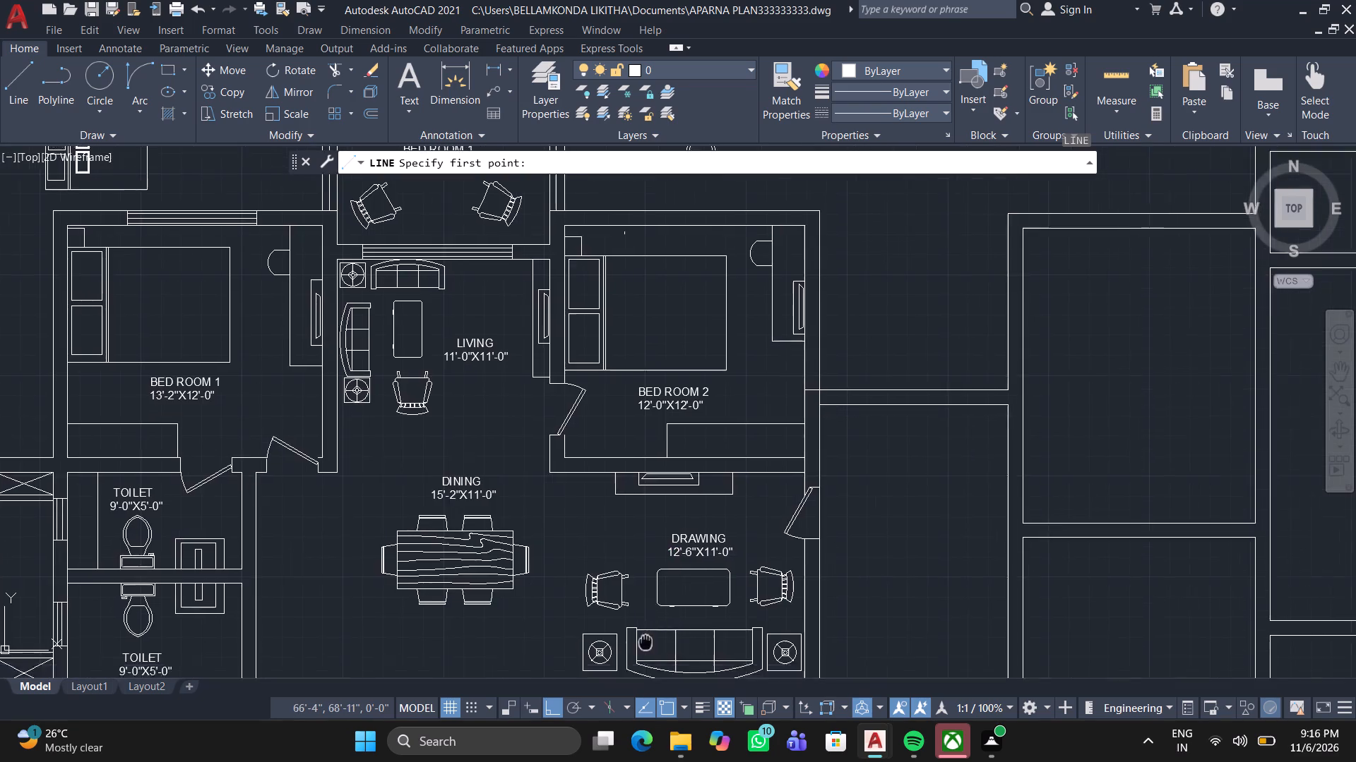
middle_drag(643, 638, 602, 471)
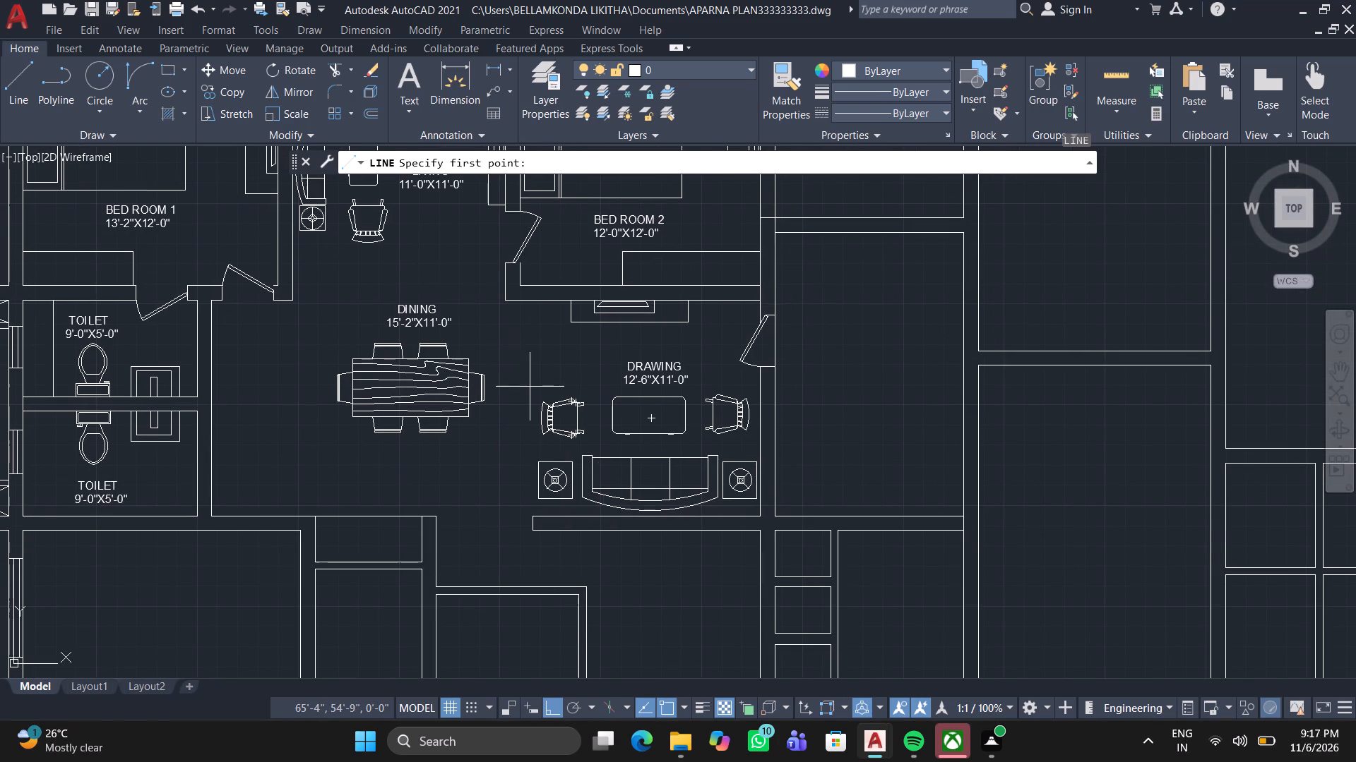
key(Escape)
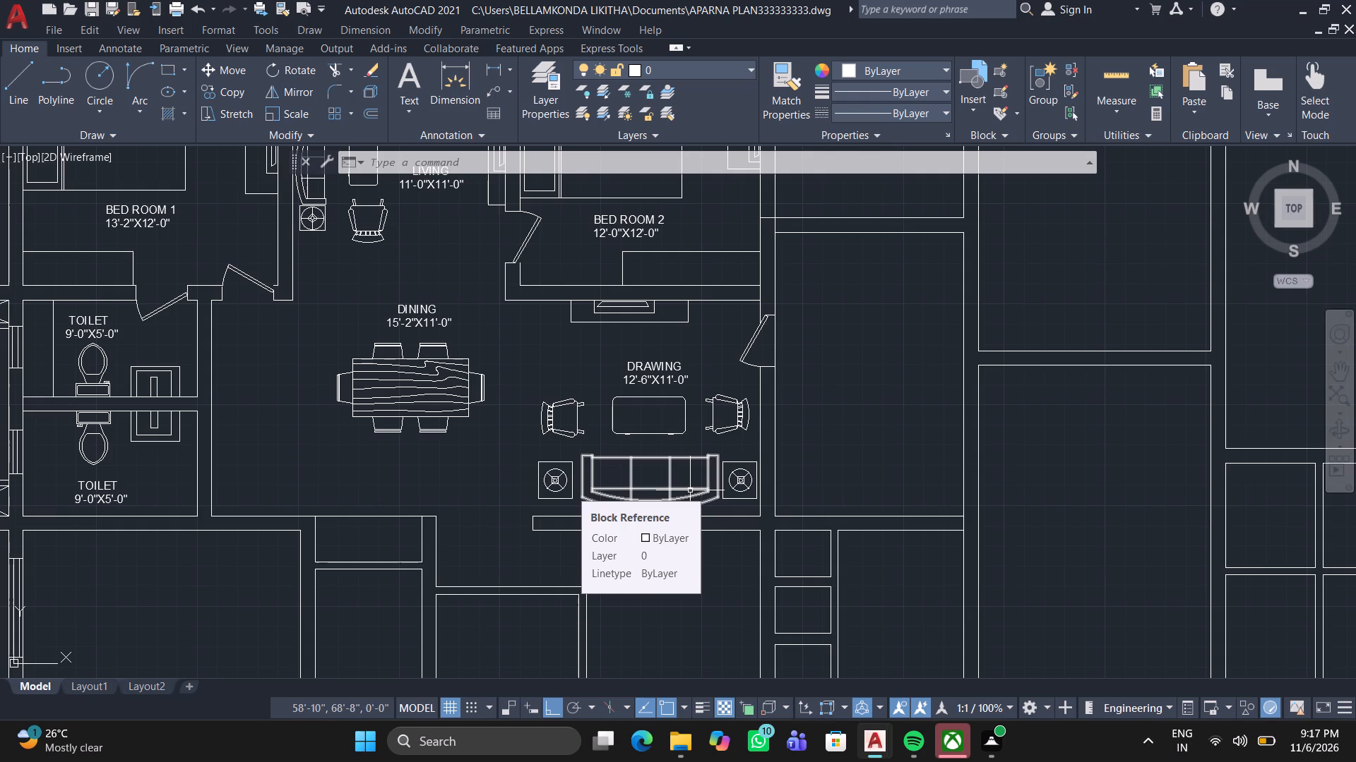
Copy the DRAWING label with ortho off into the small room directly below the dining area.
middle_drag(638, 519, 761, 468)
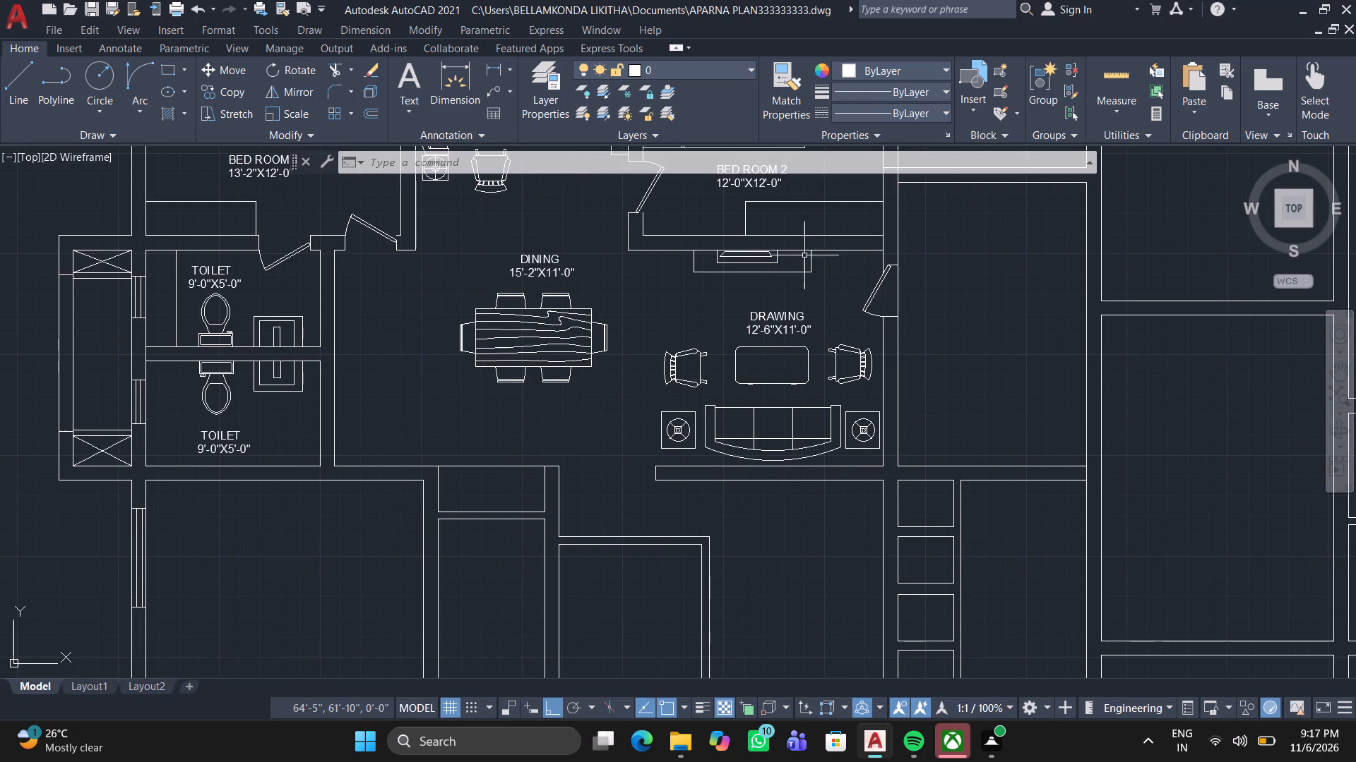
click(772, 322)
click(220, 90)
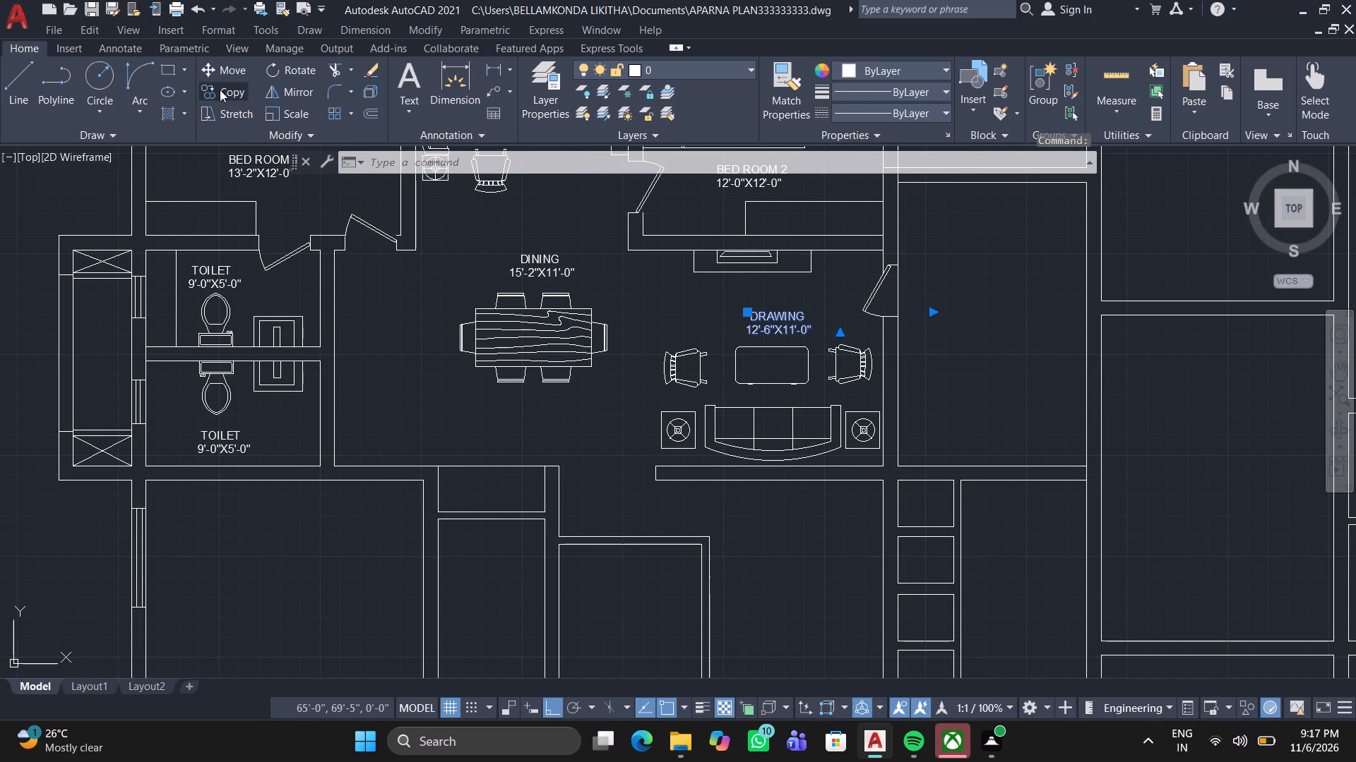
click(770, 308)
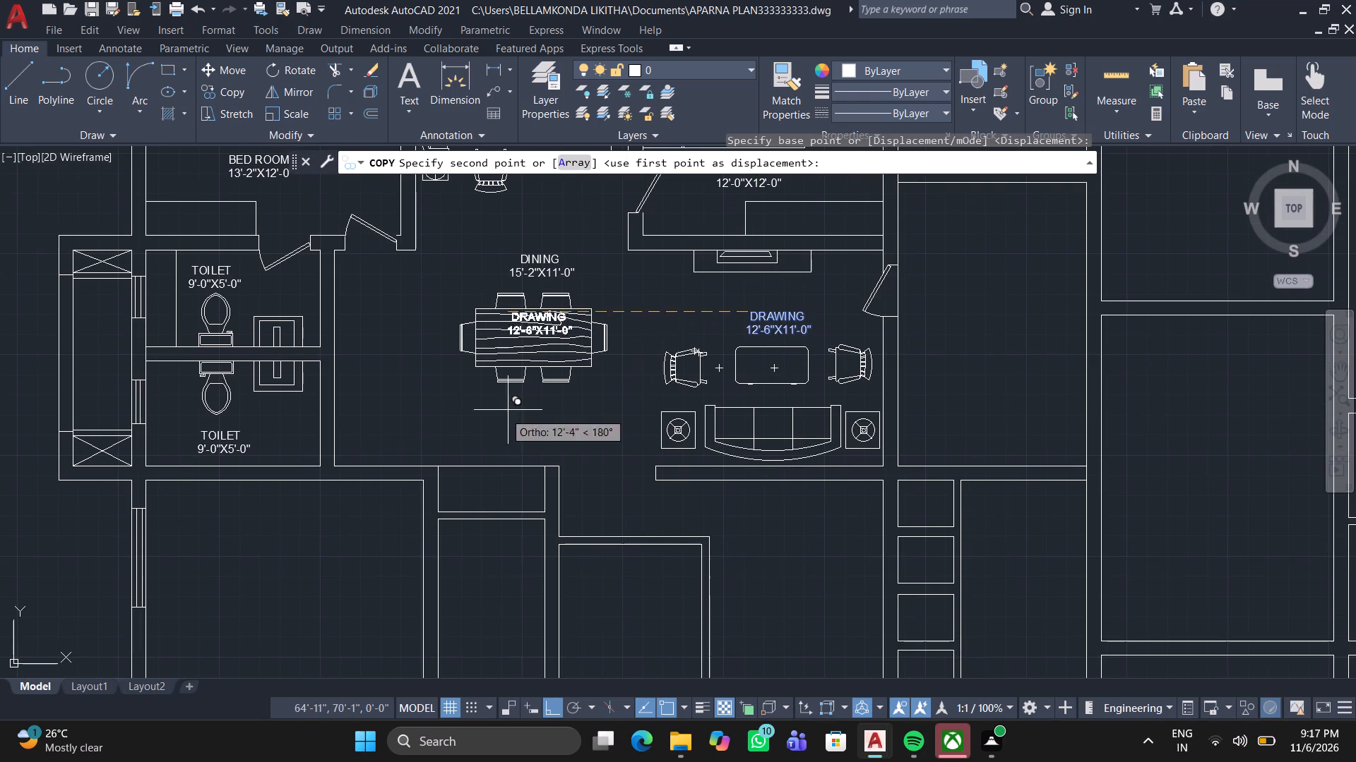
click(550, 699)
scroll(434, 494, up, 2)
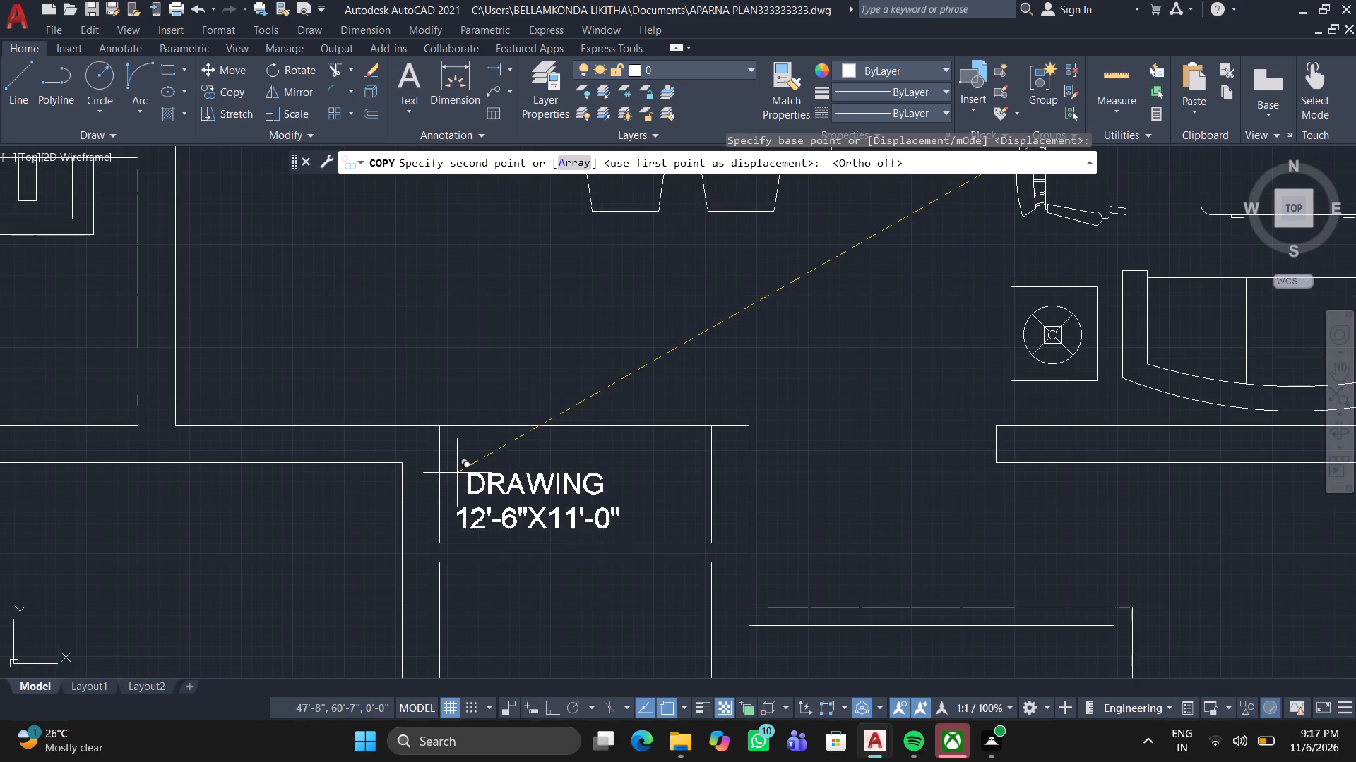
click(478, 463)
key(space)
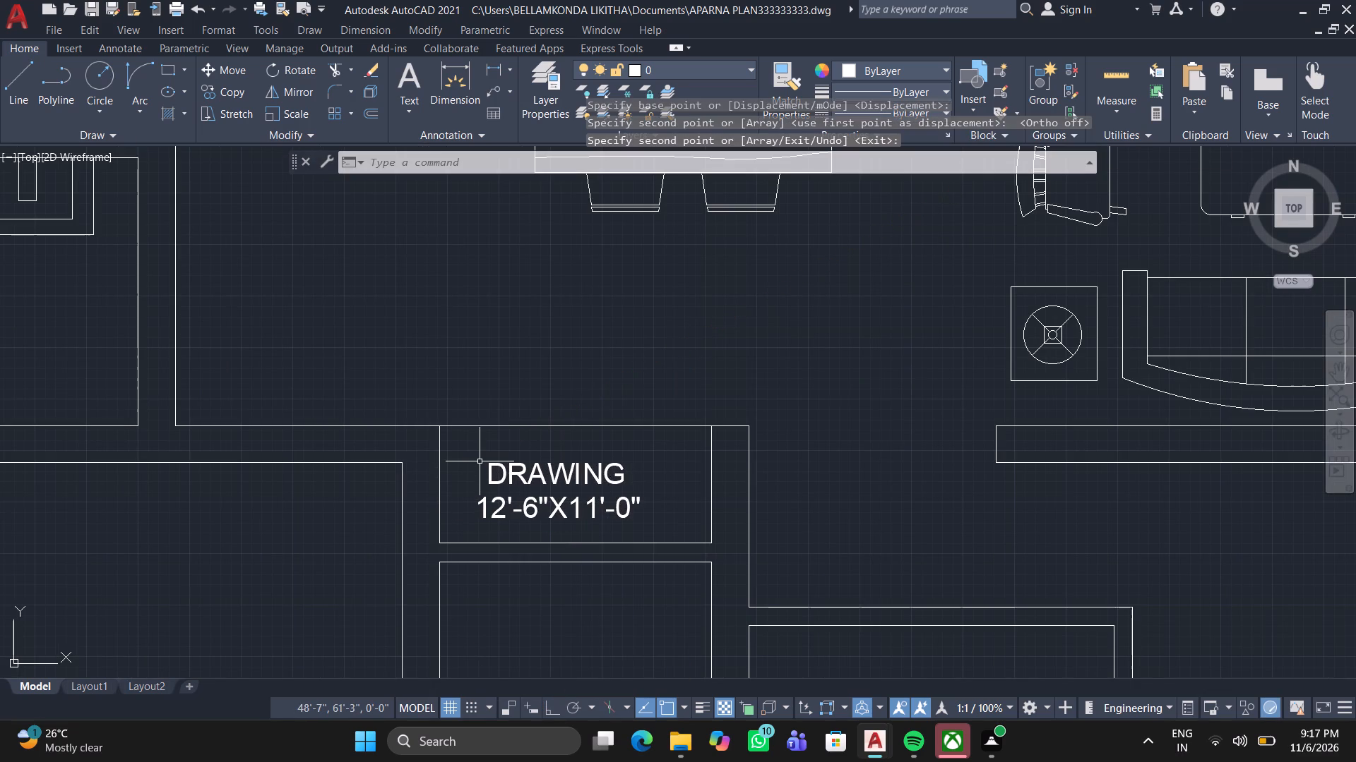
Replace the copied label's whole text with POOJA and save the text change.
click(531, 465)
click(525, 466)
click(518, 469)
double_click(515, 471)
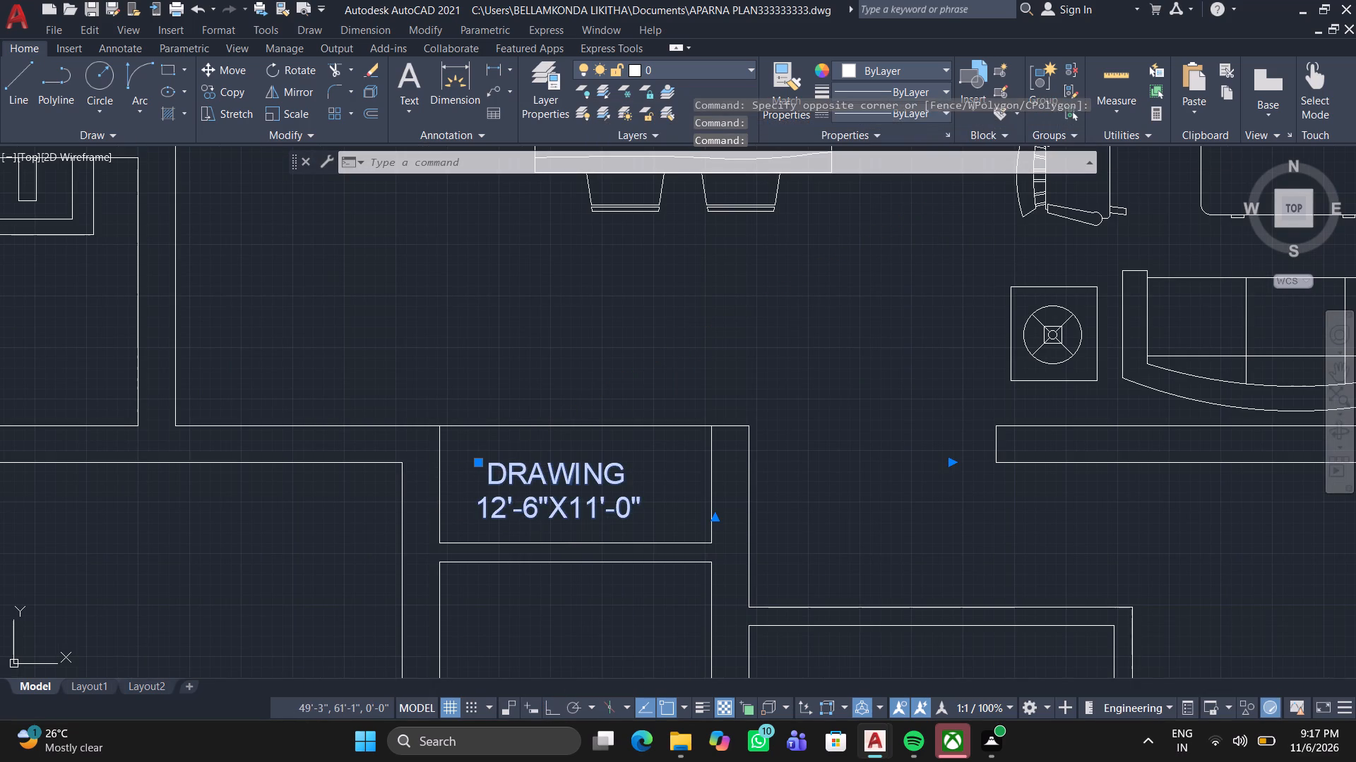
scroll(644, 510, up, 1)
drag(644, 510, 626, 467)
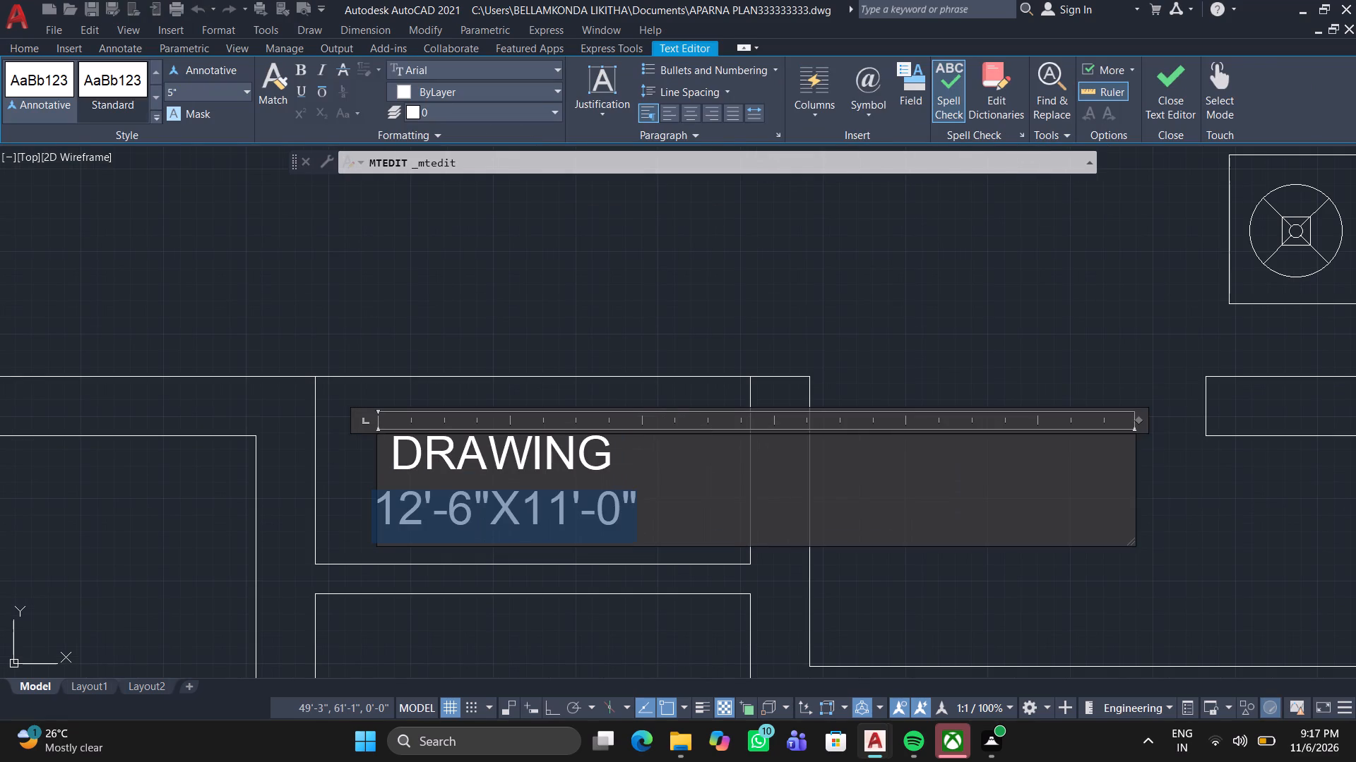
drag(626, 467, 321, 431)
key(BackSpace)
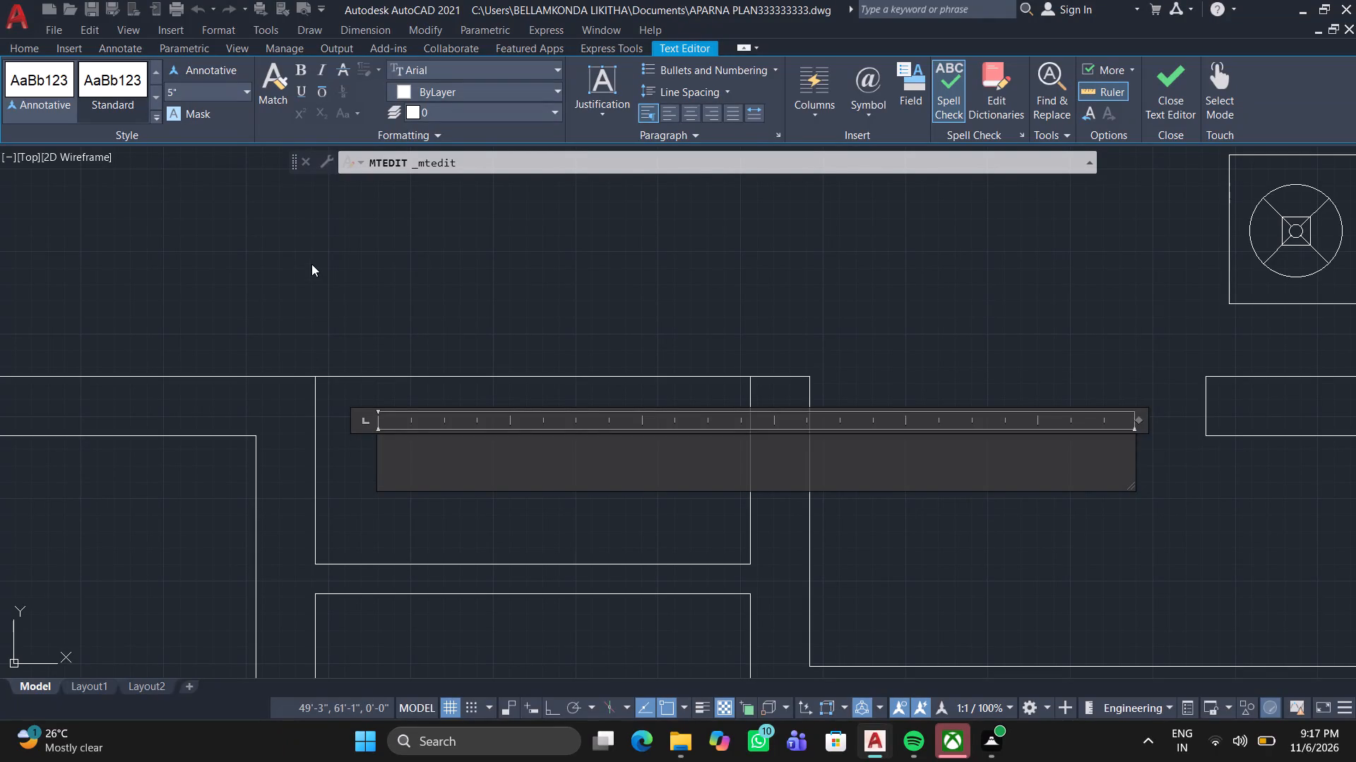
text(POOJ)
key(a)
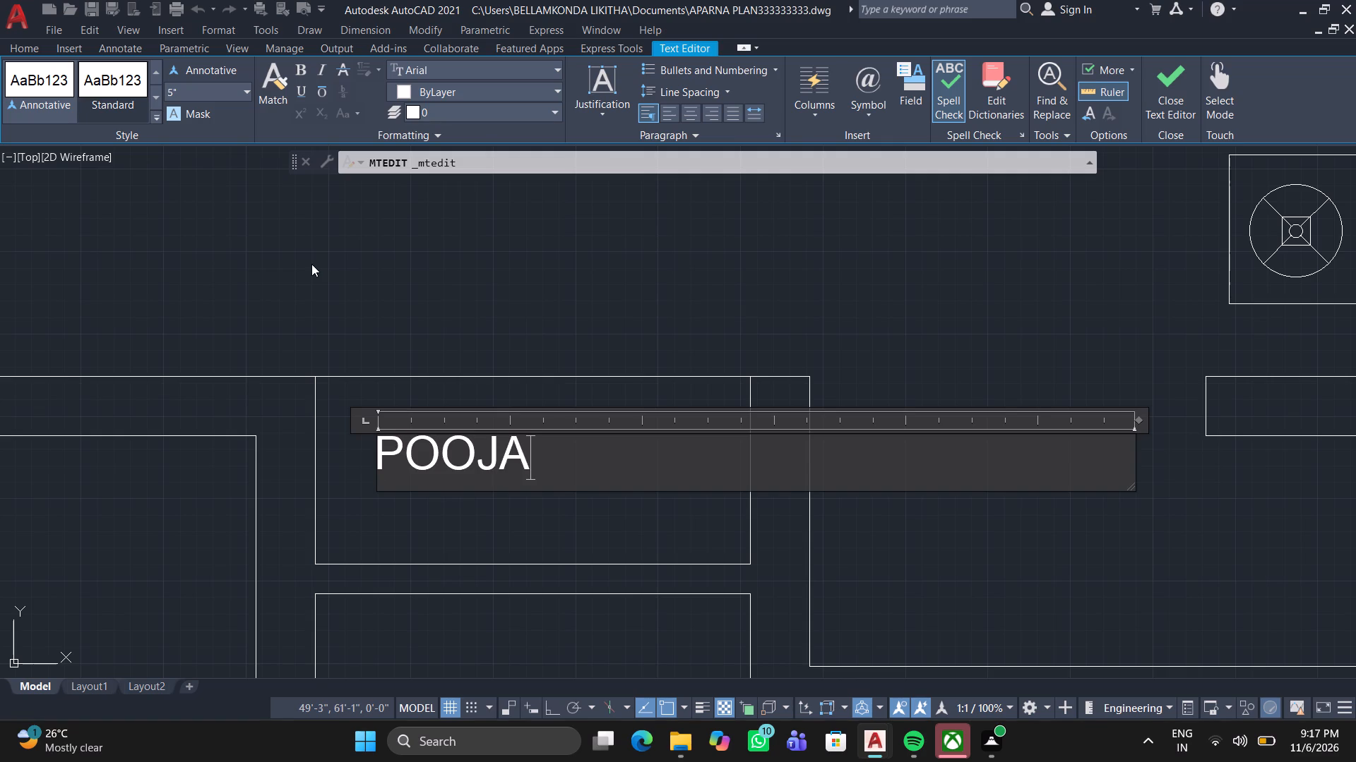
key(Escape)
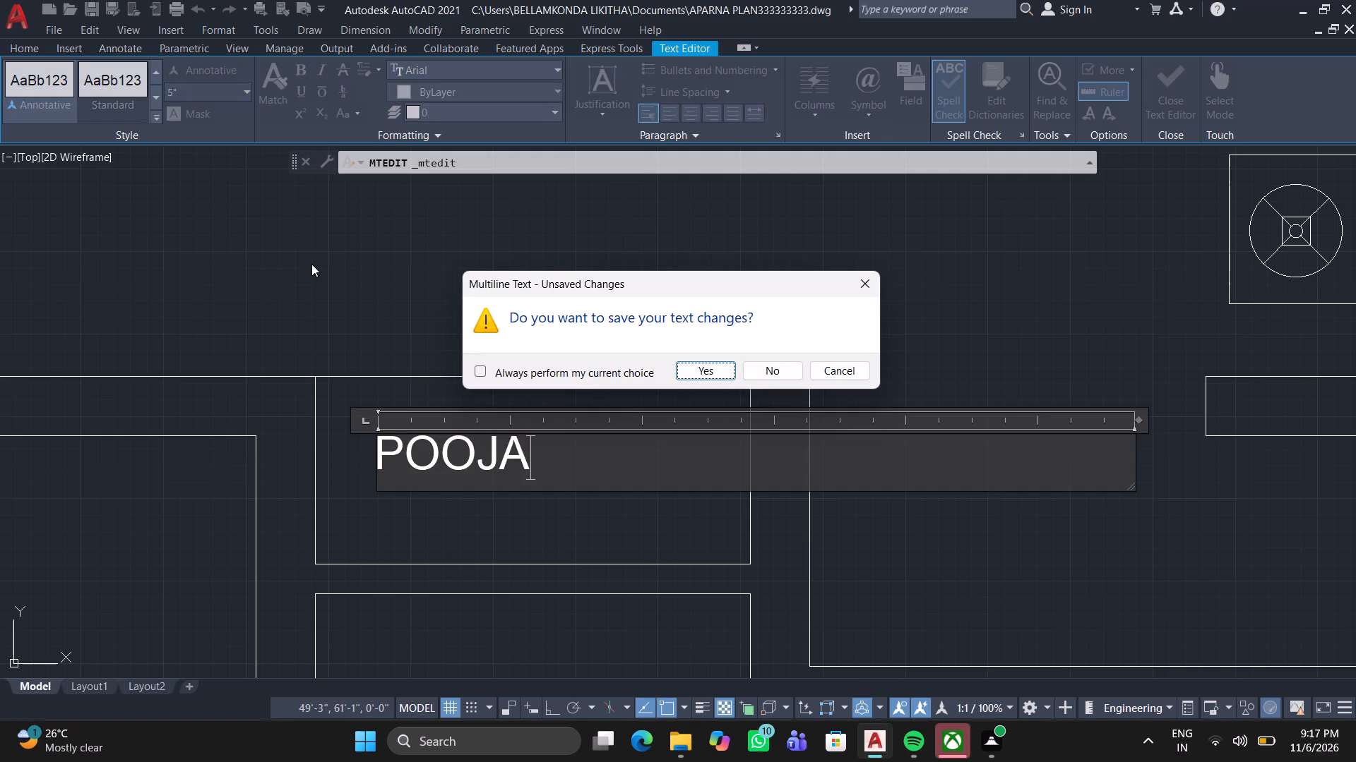
key(Return)
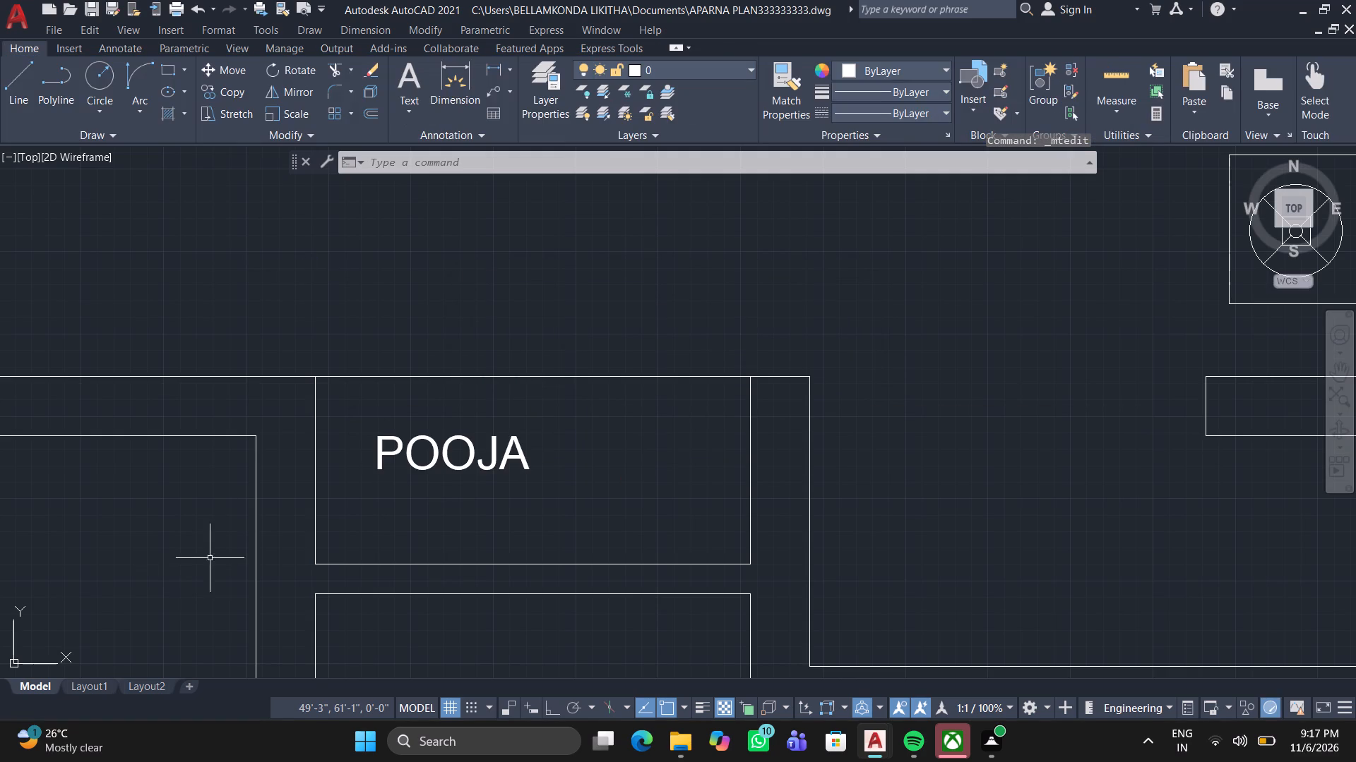
Move the POOJA label over to the middle of its small room.
click(389, 445)
click(353, 454)
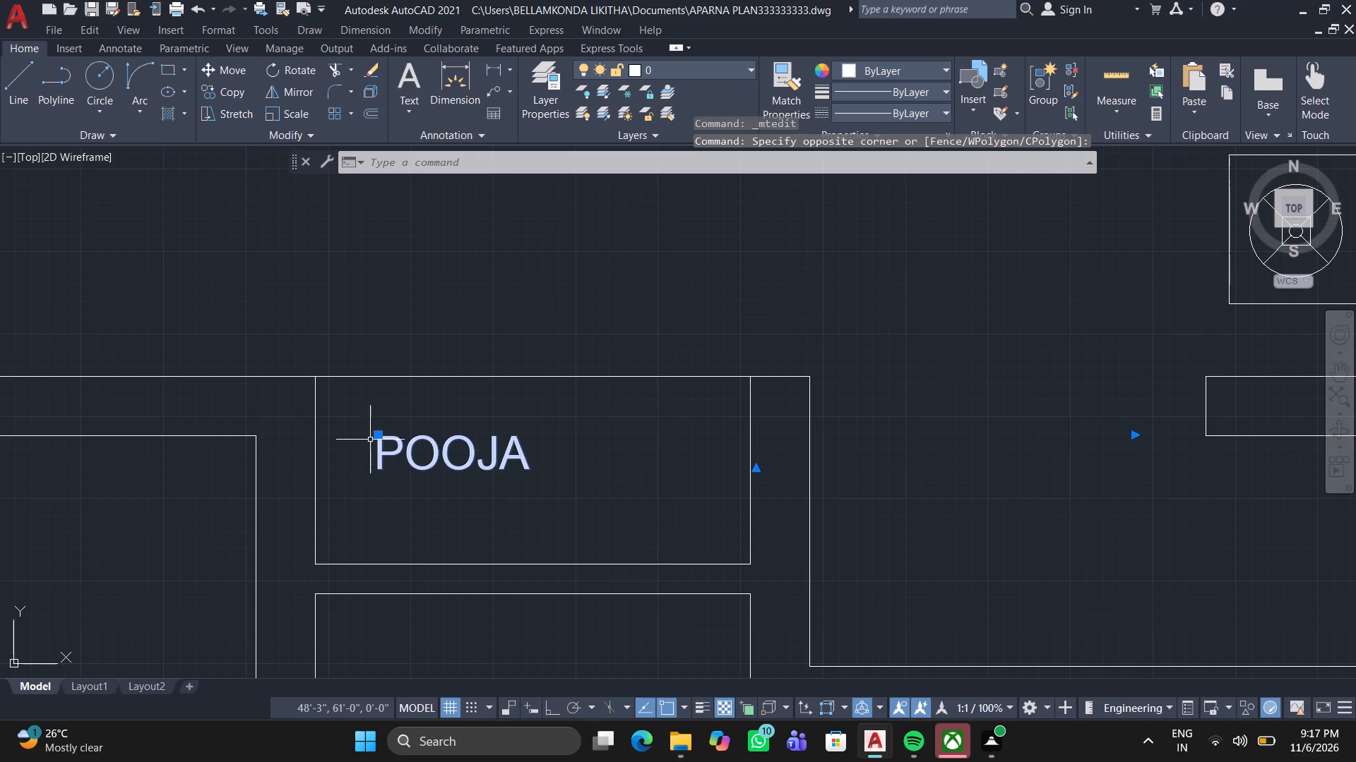
click(377, 436)
click(457, 445)
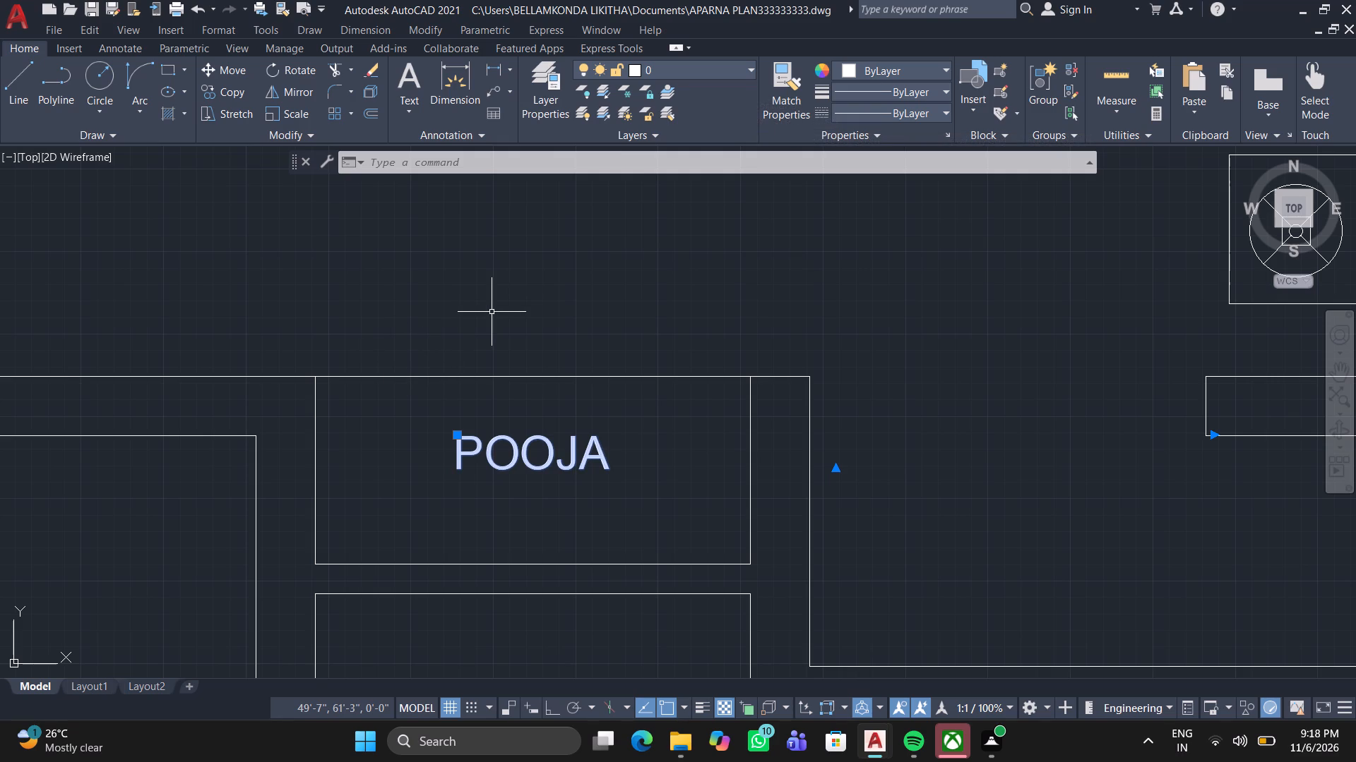
key(Escape)
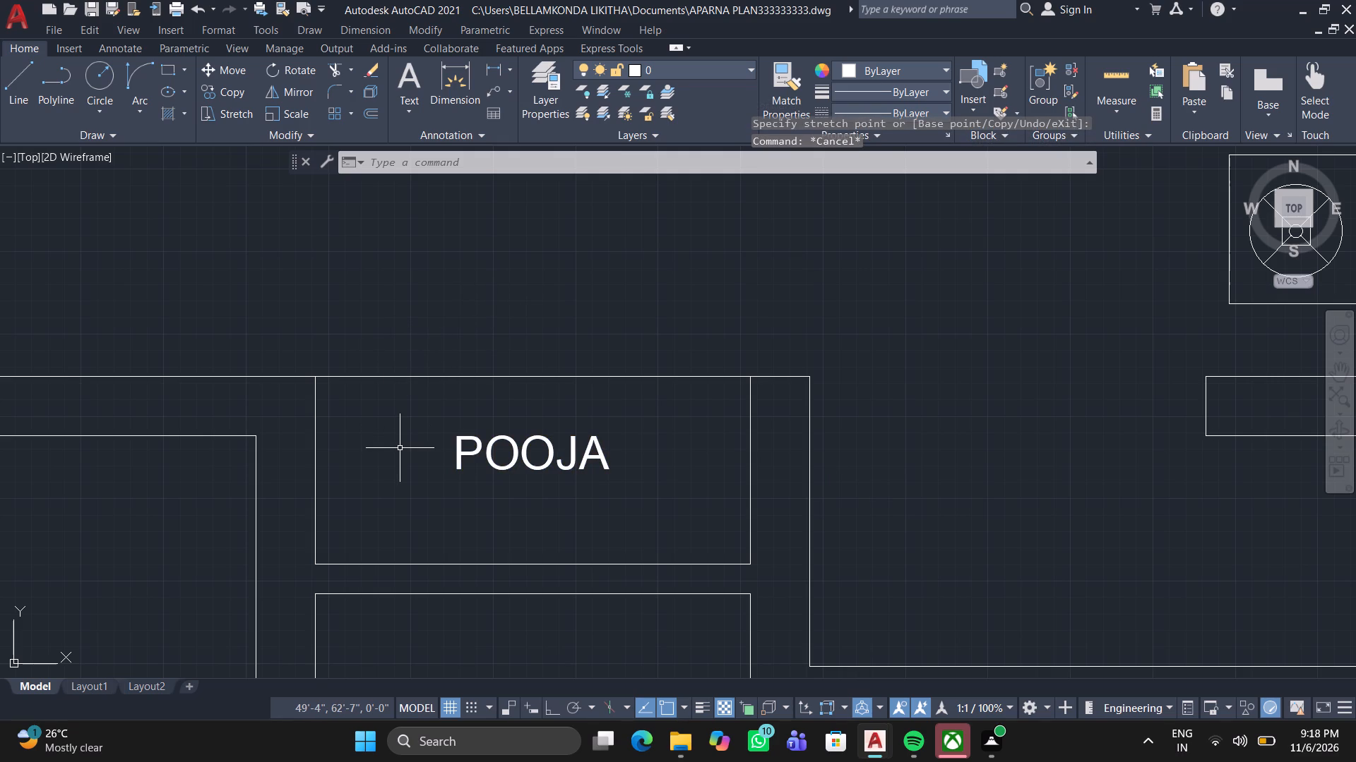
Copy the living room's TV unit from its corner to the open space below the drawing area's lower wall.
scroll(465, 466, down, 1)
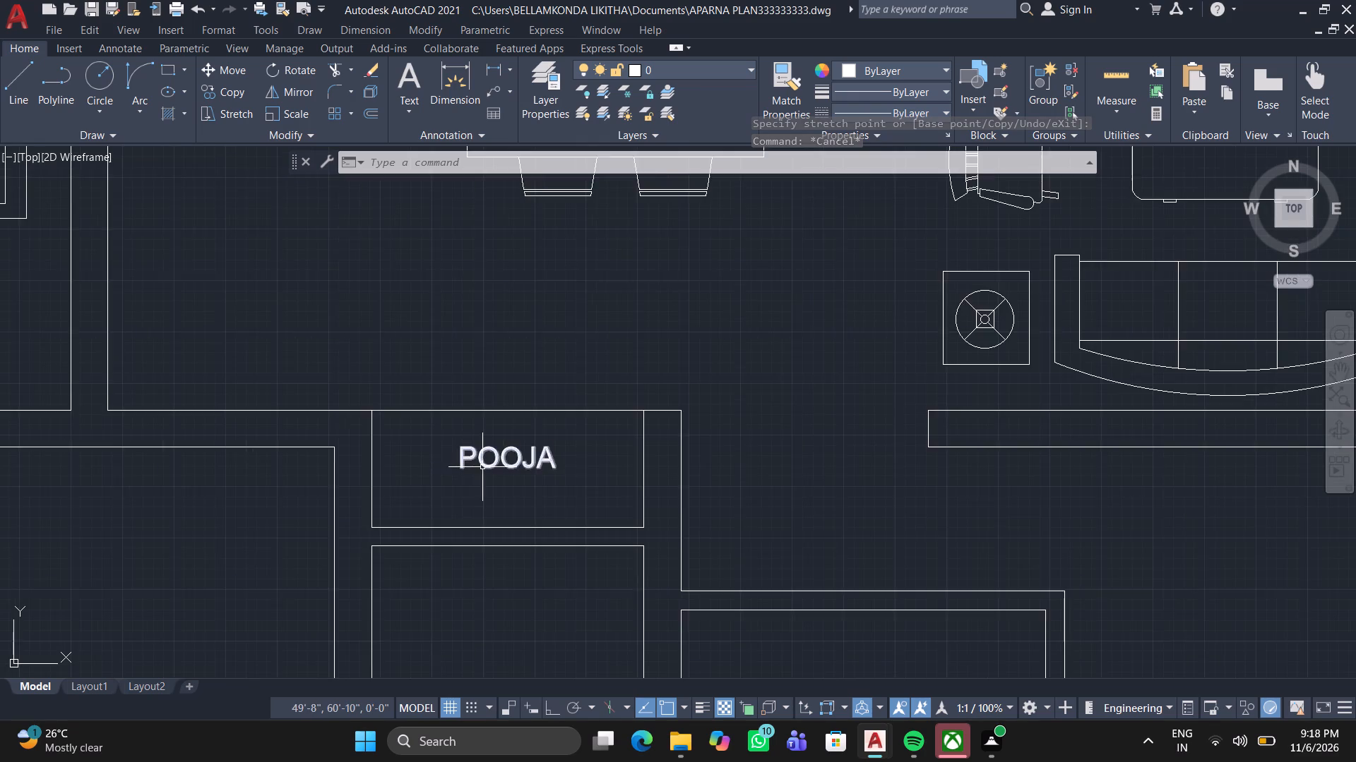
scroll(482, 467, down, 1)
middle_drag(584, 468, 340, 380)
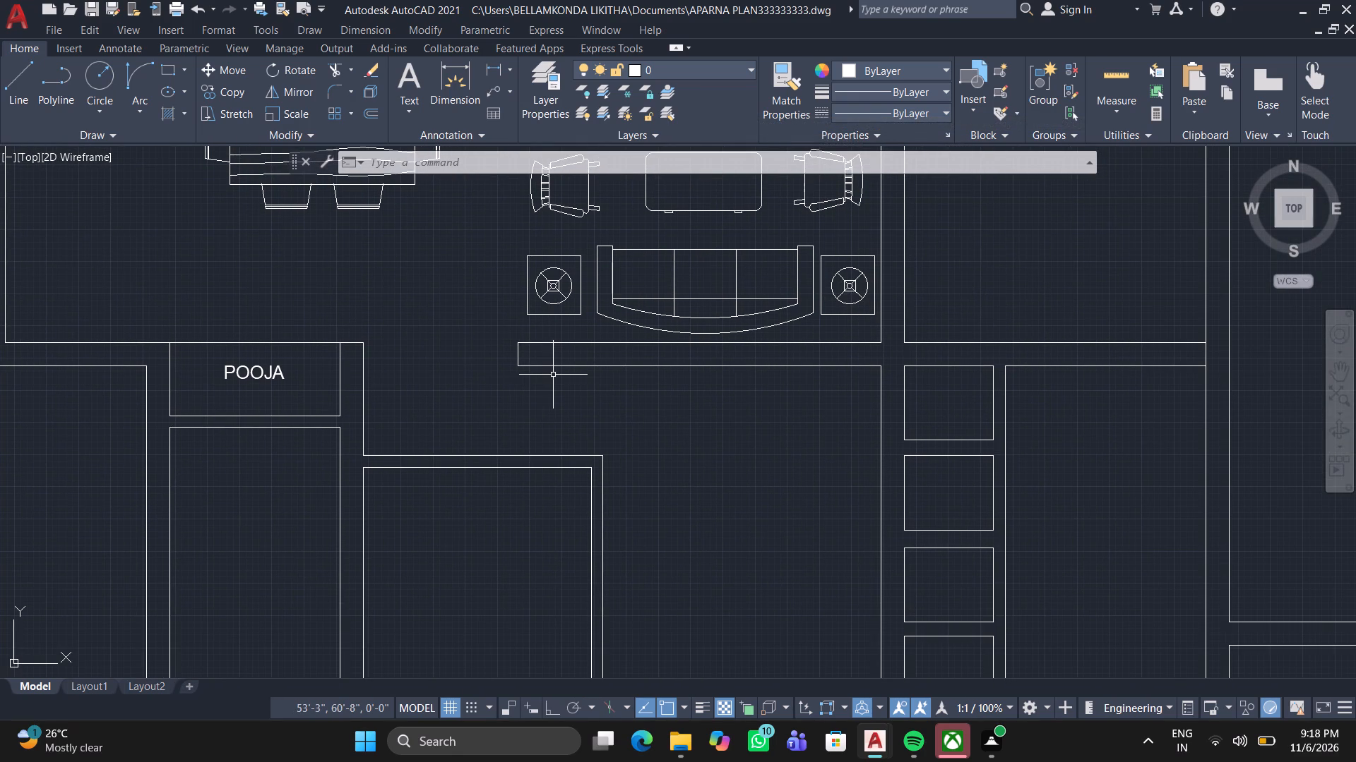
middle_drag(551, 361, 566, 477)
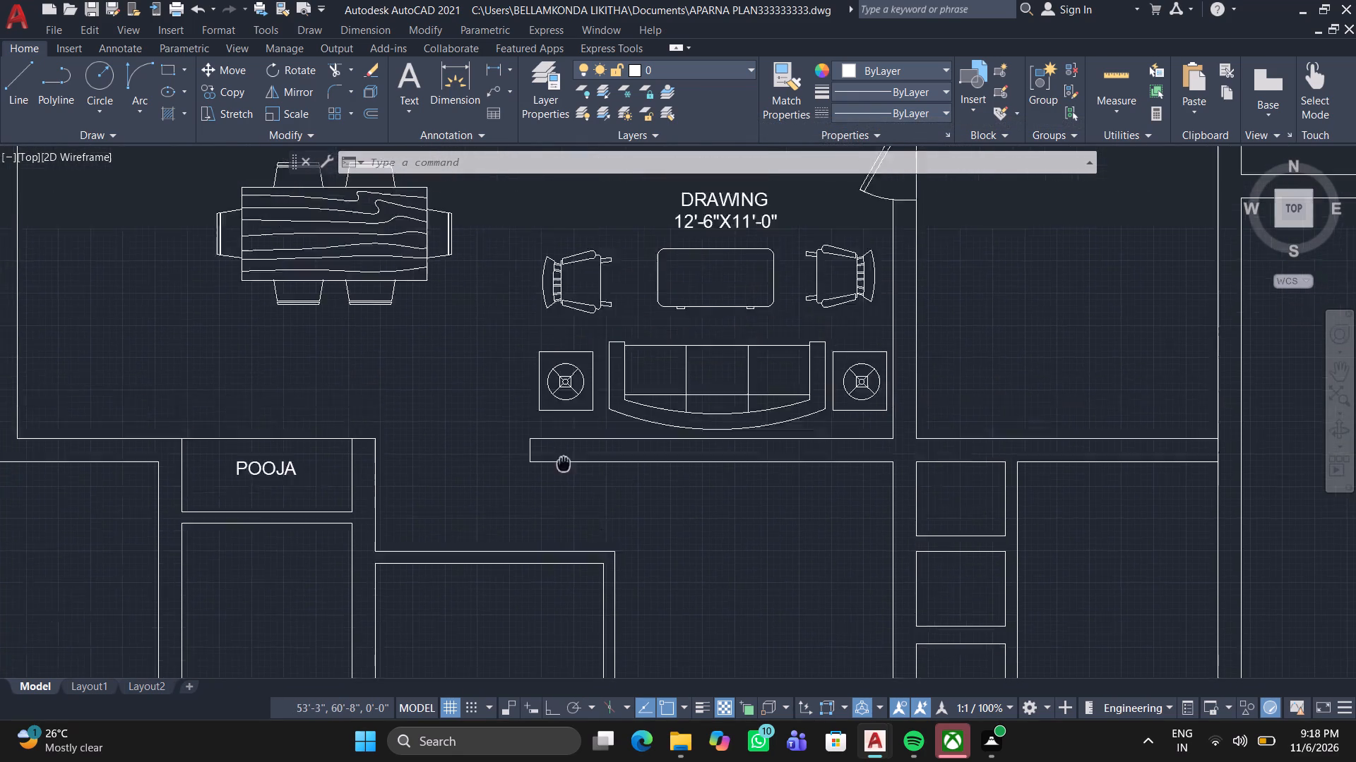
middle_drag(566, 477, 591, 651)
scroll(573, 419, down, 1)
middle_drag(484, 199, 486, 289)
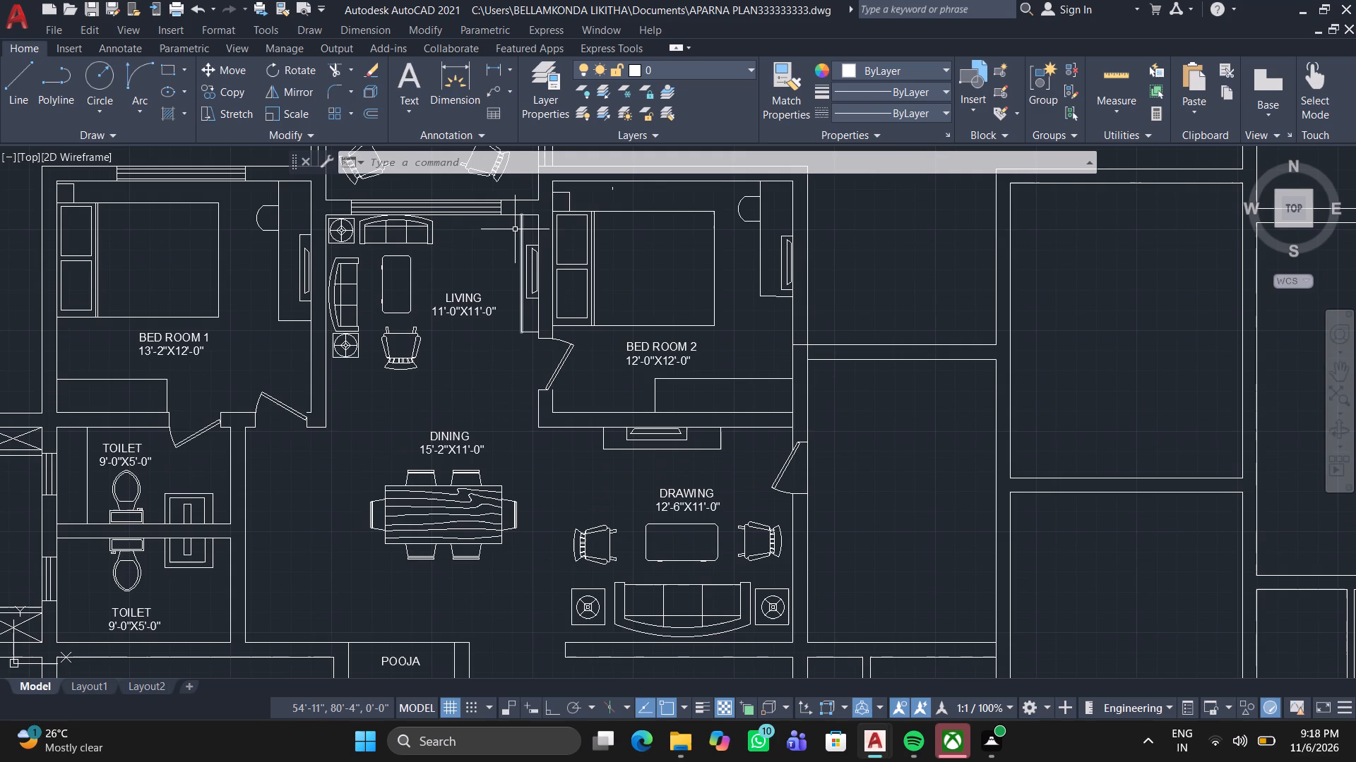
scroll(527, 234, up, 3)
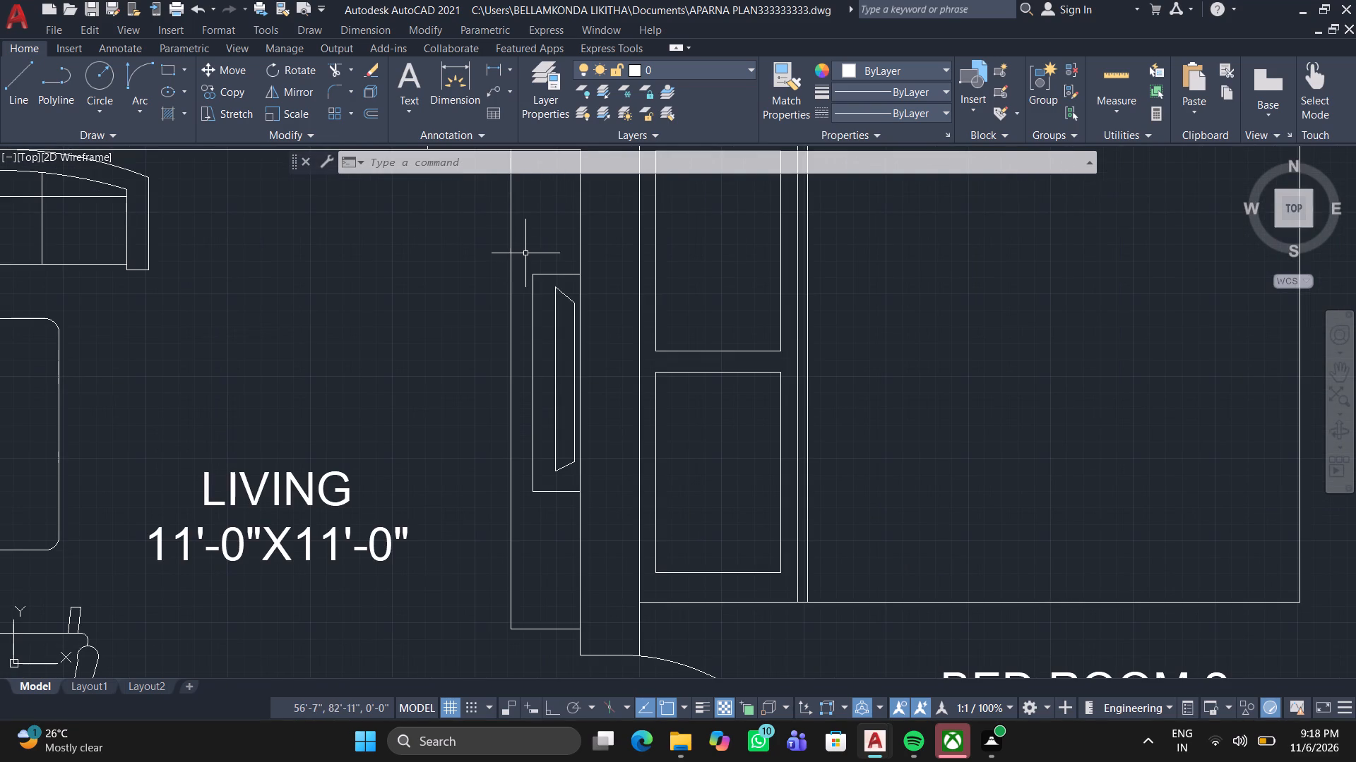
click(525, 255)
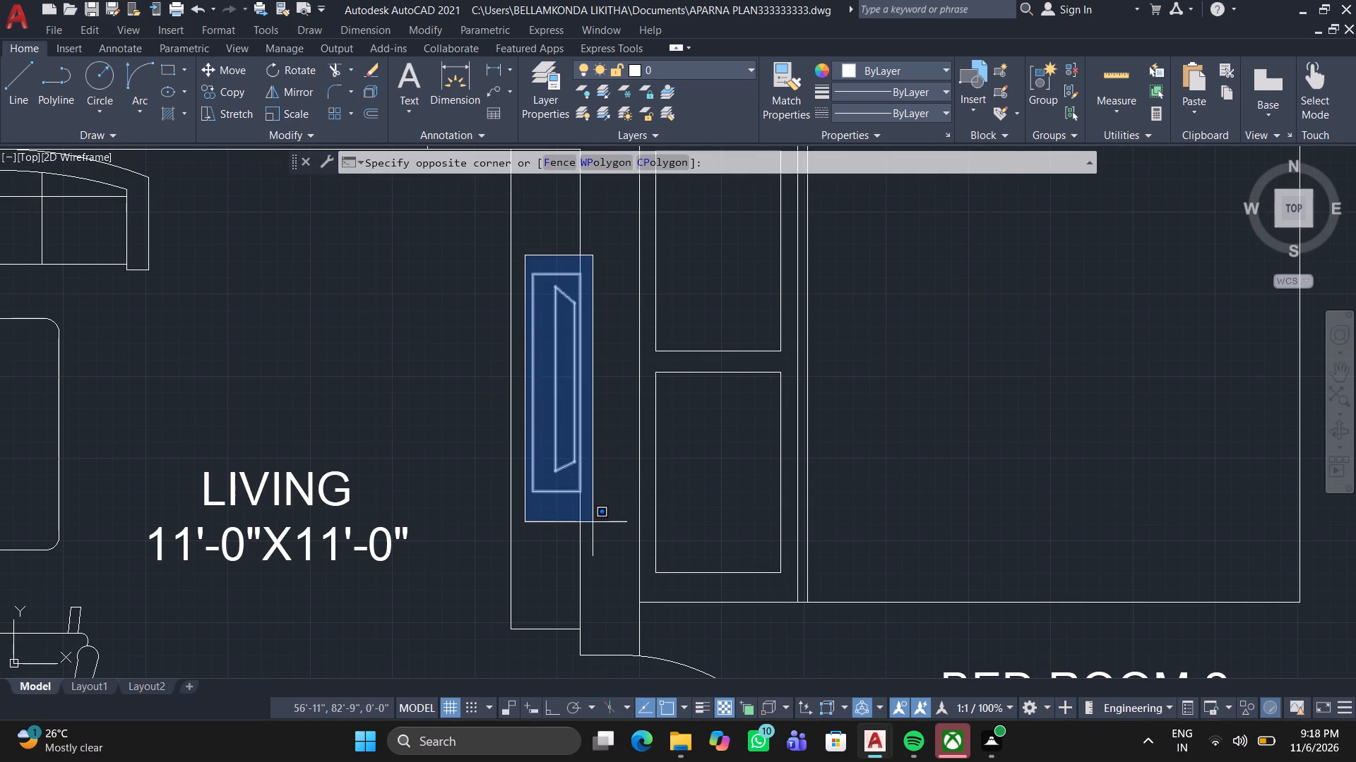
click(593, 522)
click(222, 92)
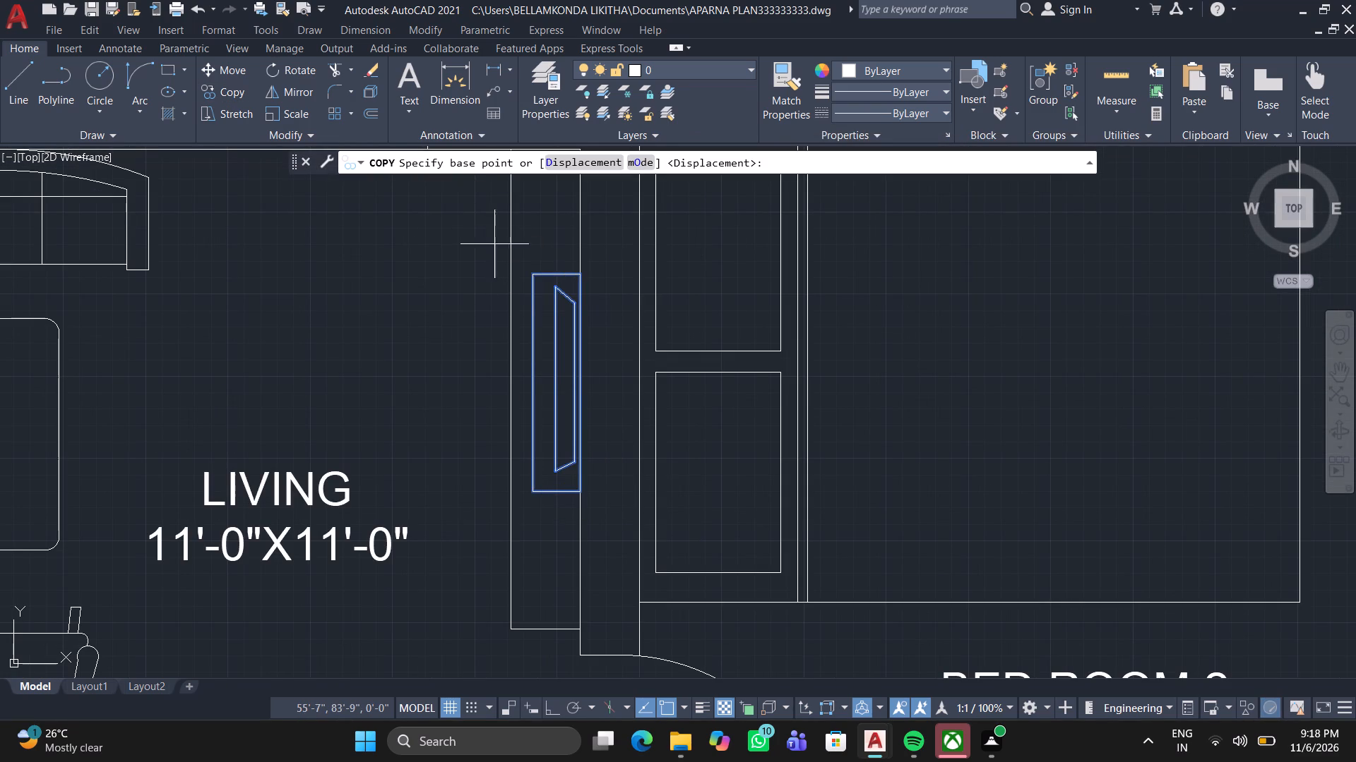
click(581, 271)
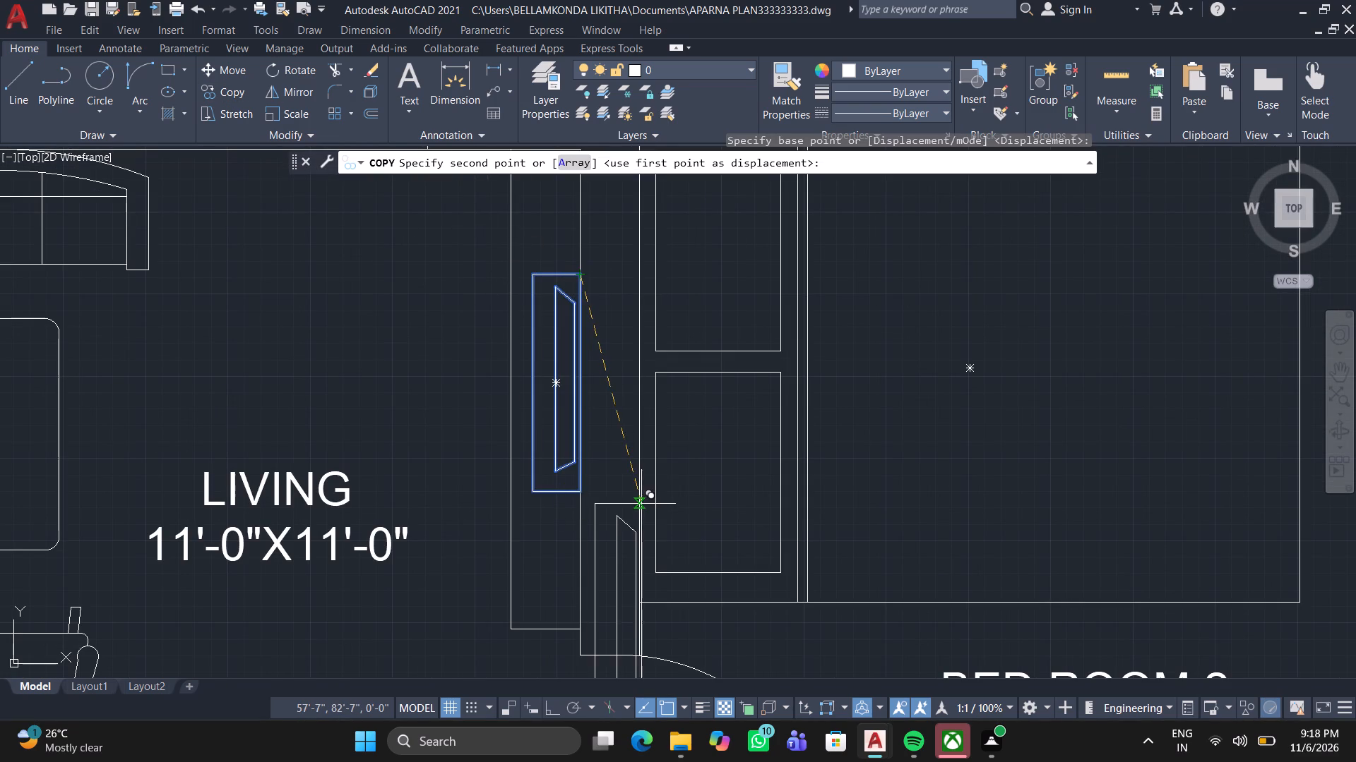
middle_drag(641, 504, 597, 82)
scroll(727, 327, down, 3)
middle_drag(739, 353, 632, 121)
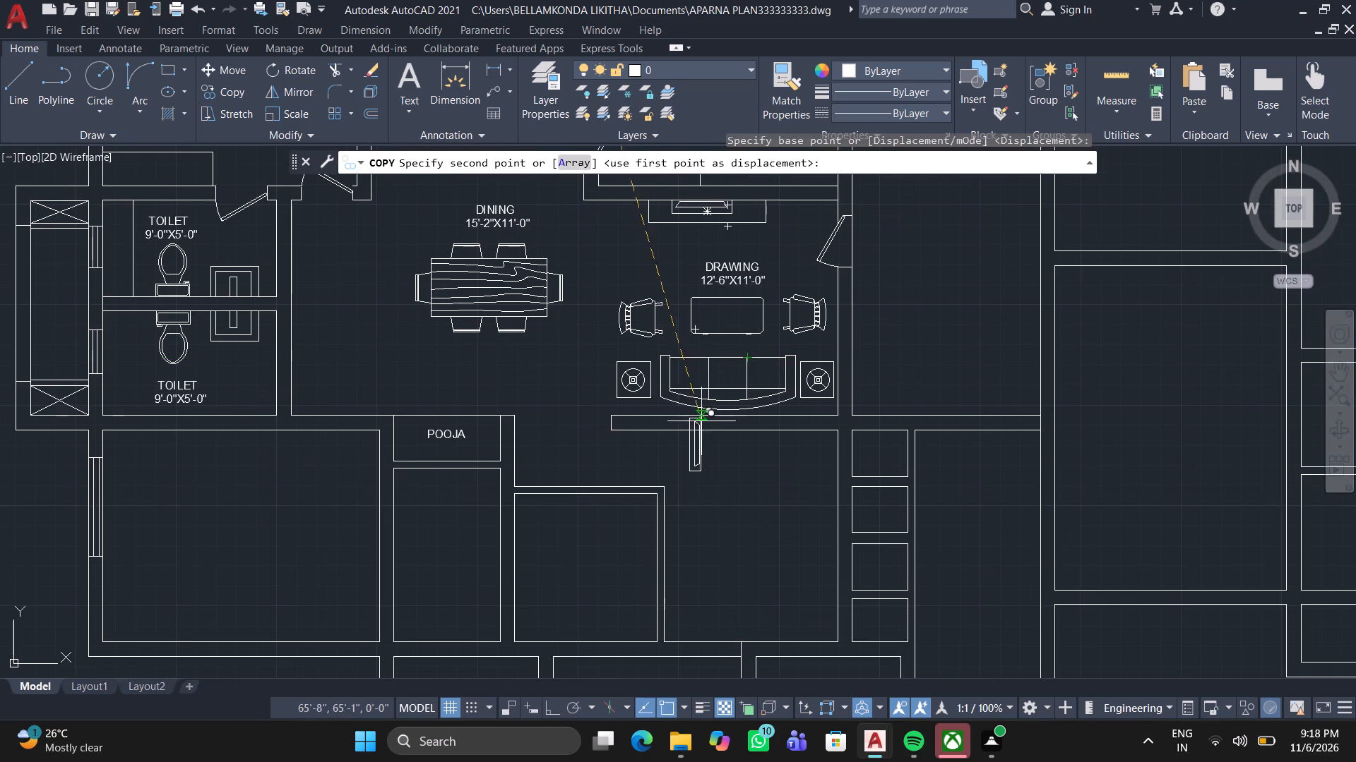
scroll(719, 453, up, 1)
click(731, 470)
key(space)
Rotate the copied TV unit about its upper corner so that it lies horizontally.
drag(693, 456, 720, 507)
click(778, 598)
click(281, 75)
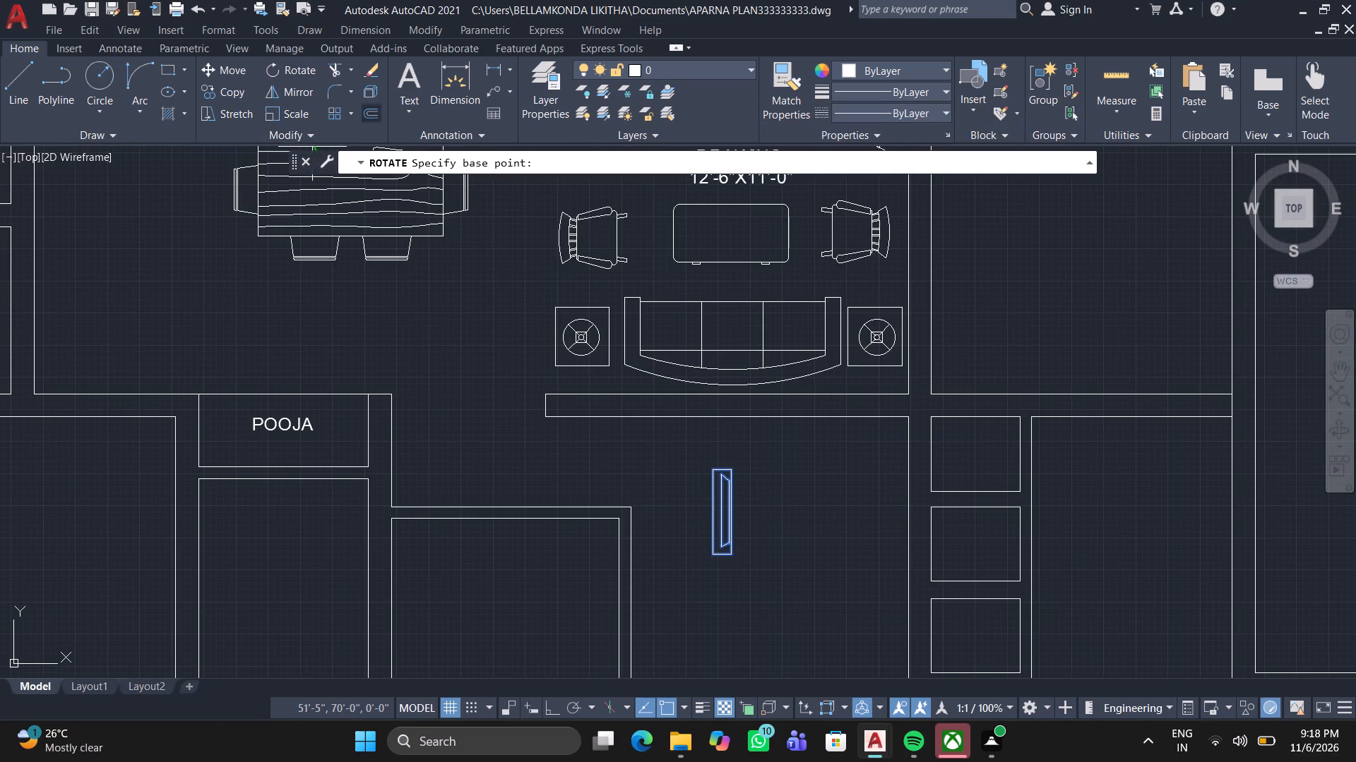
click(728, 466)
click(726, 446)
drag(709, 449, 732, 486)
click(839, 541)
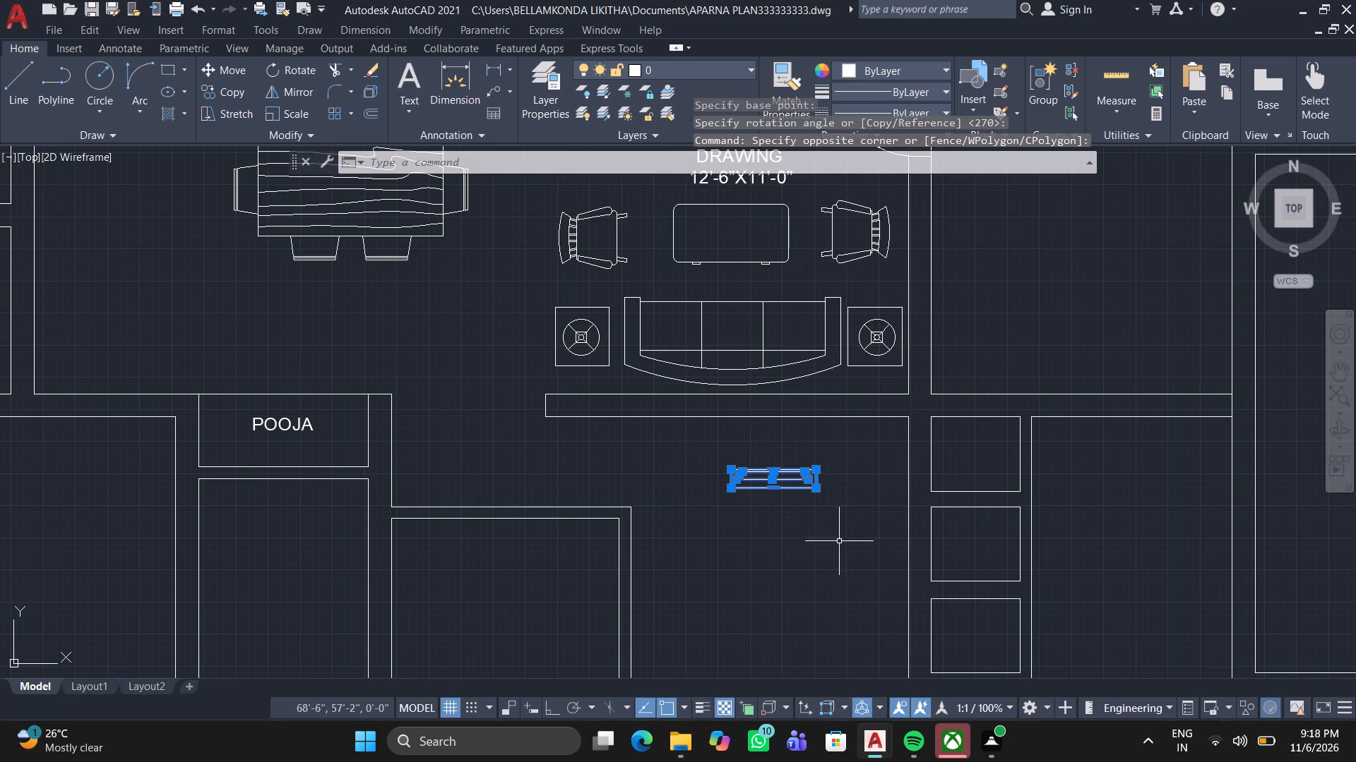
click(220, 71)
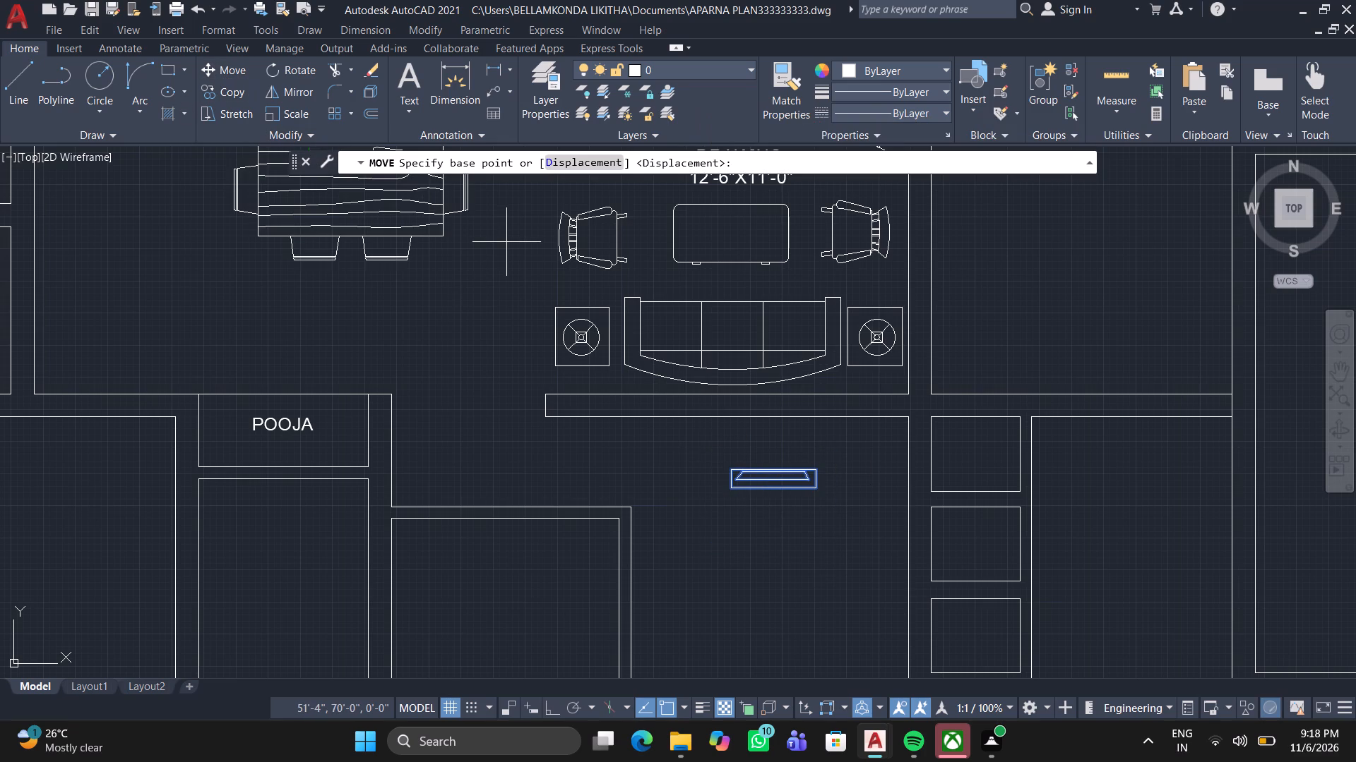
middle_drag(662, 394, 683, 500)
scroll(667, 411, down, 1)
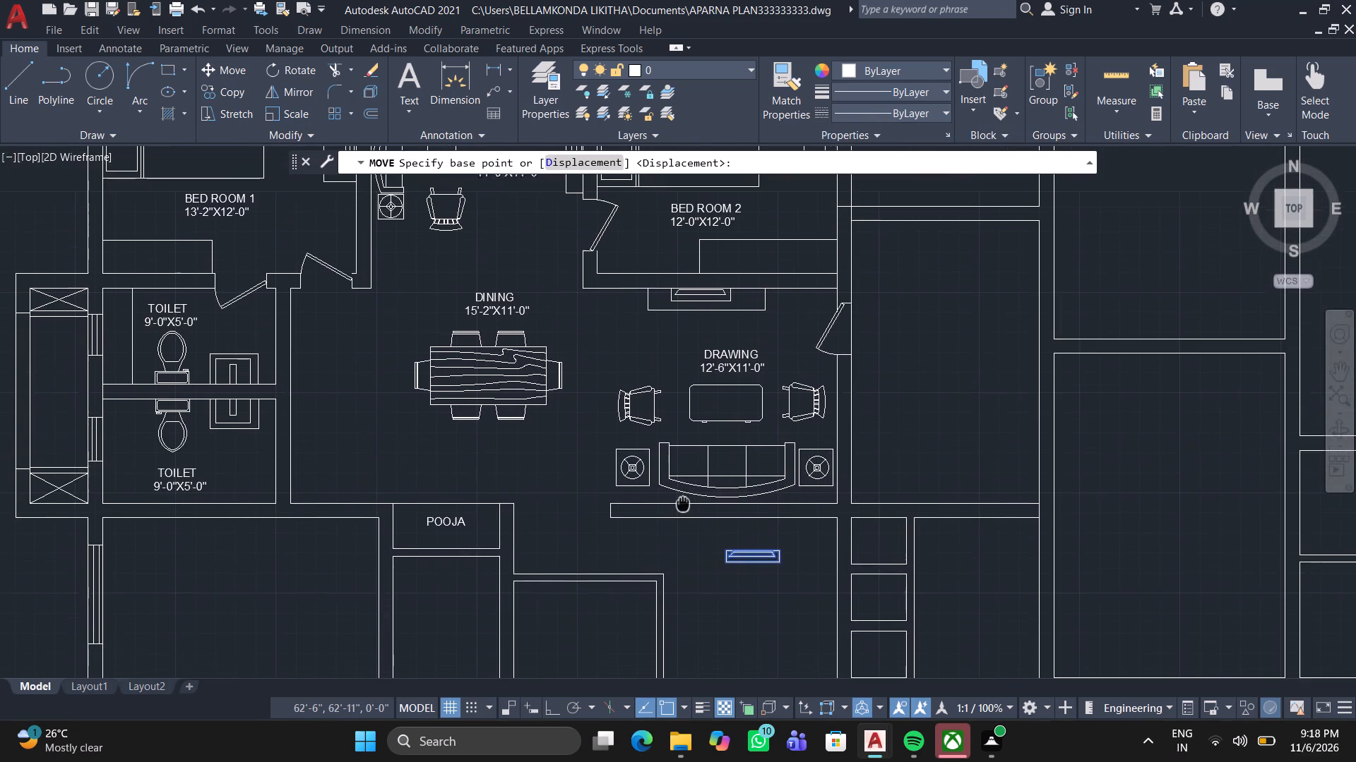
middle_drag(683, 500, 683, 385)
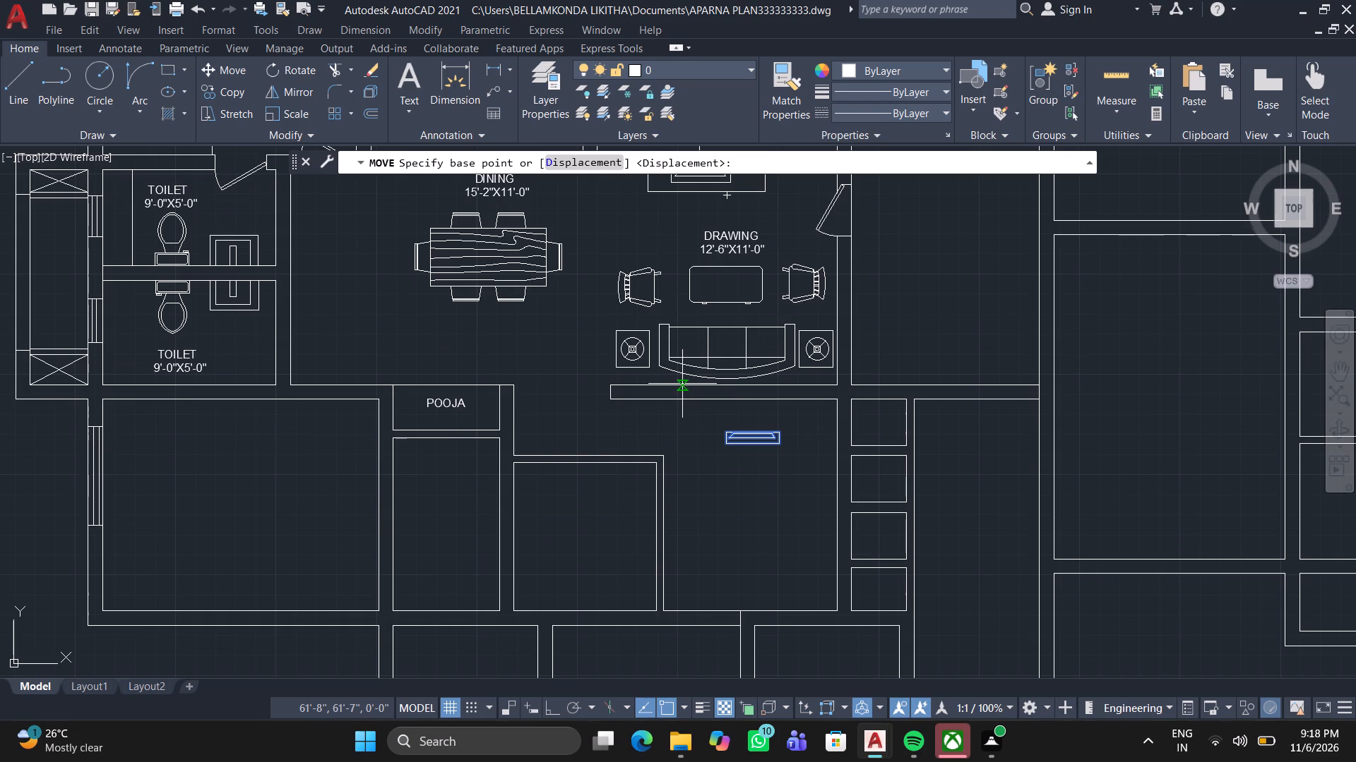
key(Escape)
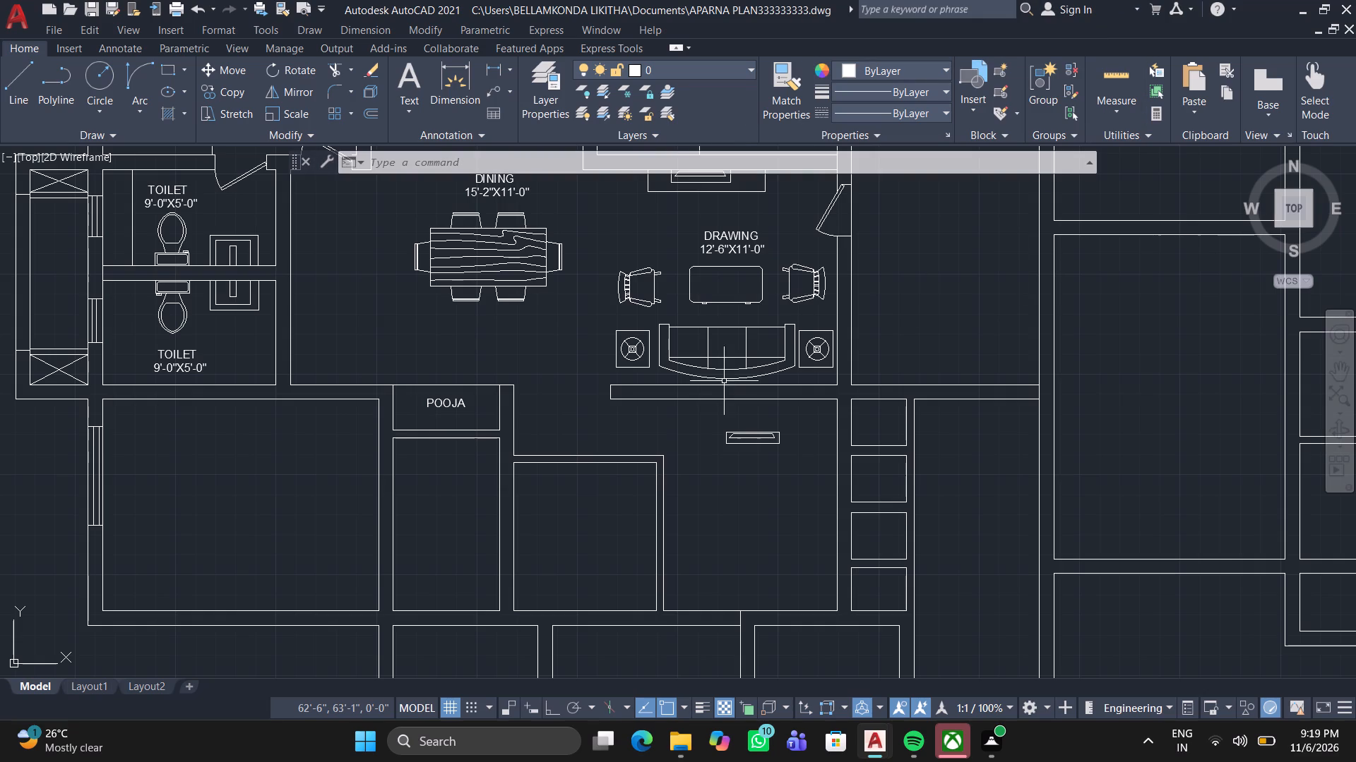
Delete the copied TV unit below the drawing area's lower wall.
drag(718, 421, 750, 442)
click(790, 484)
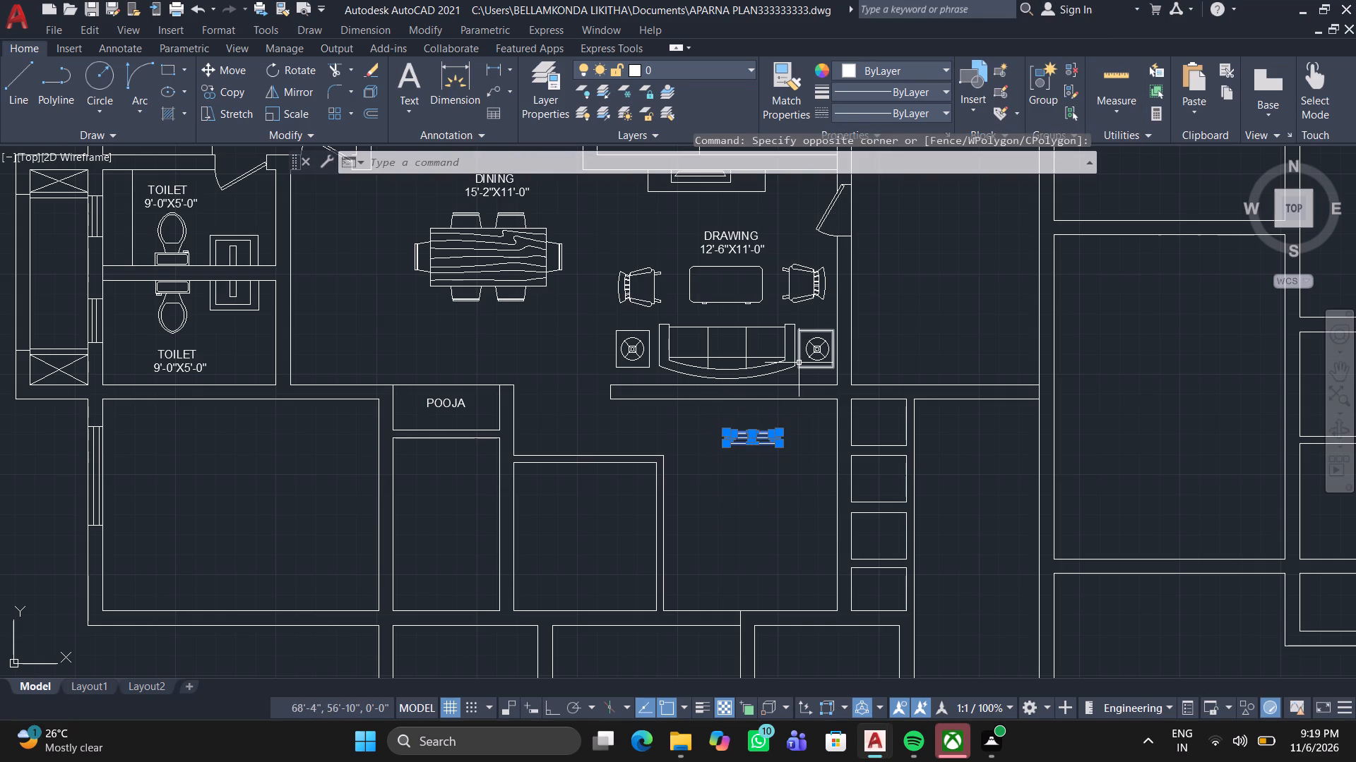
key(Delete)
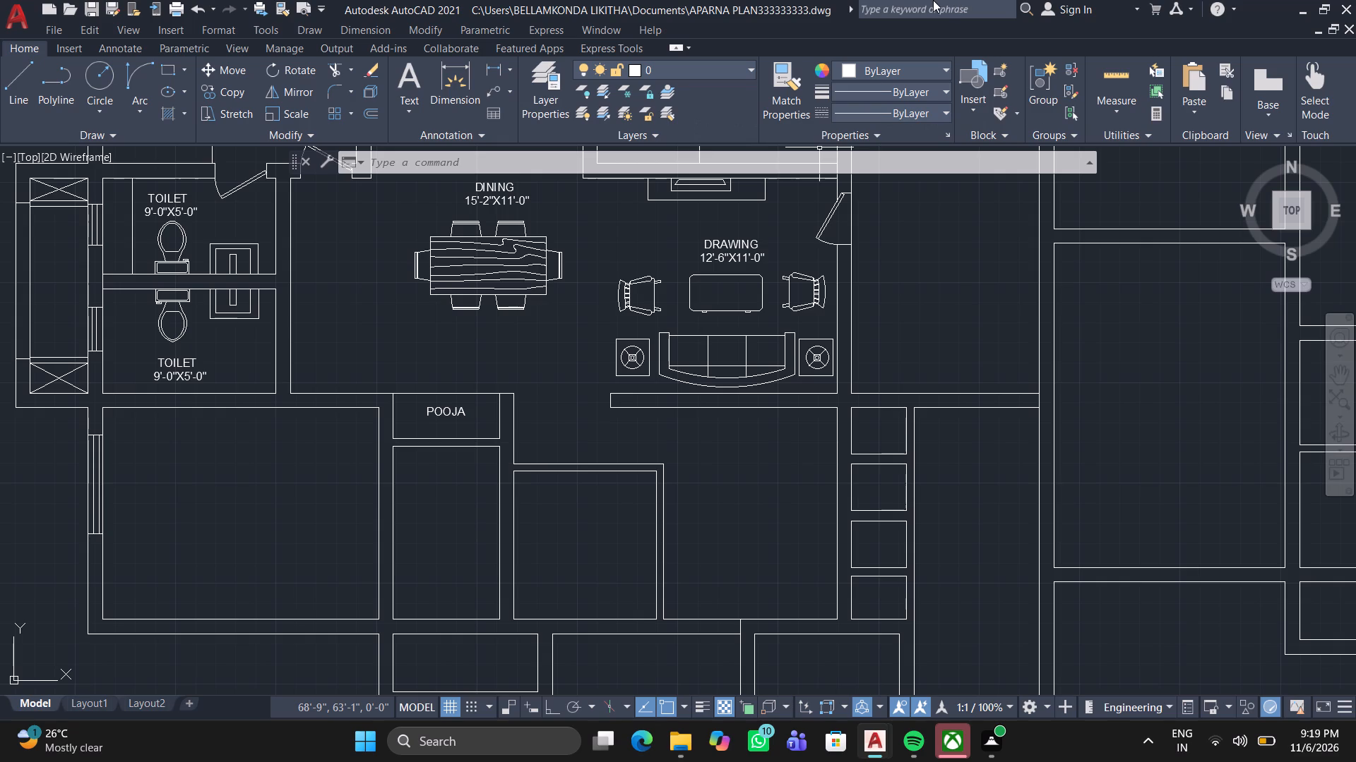
Copy the spare toilet from above bedroom 2 into the square room below the drawing area.
middle_drag(531, 585, 513, 690)
scroll(475, 524, down, 2)
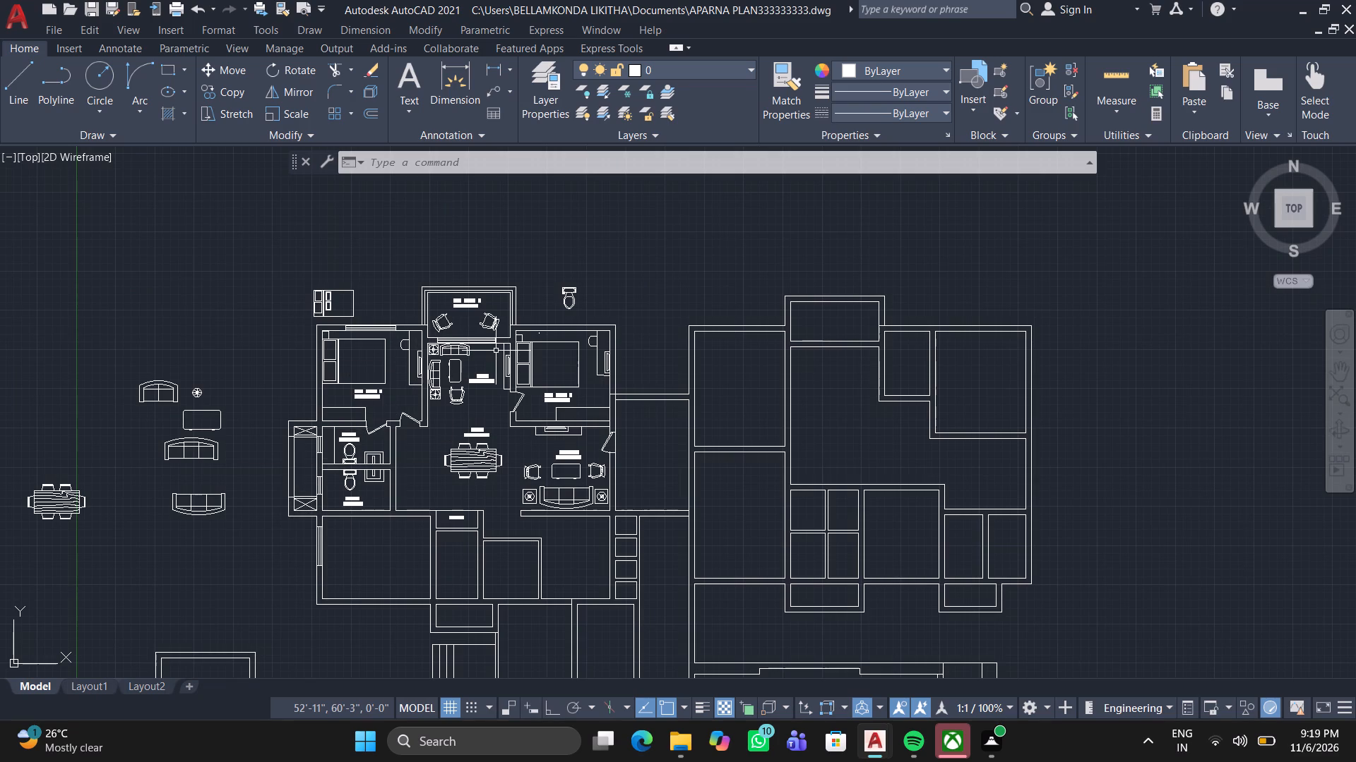
middle_drag(468, 345, 286, 501)
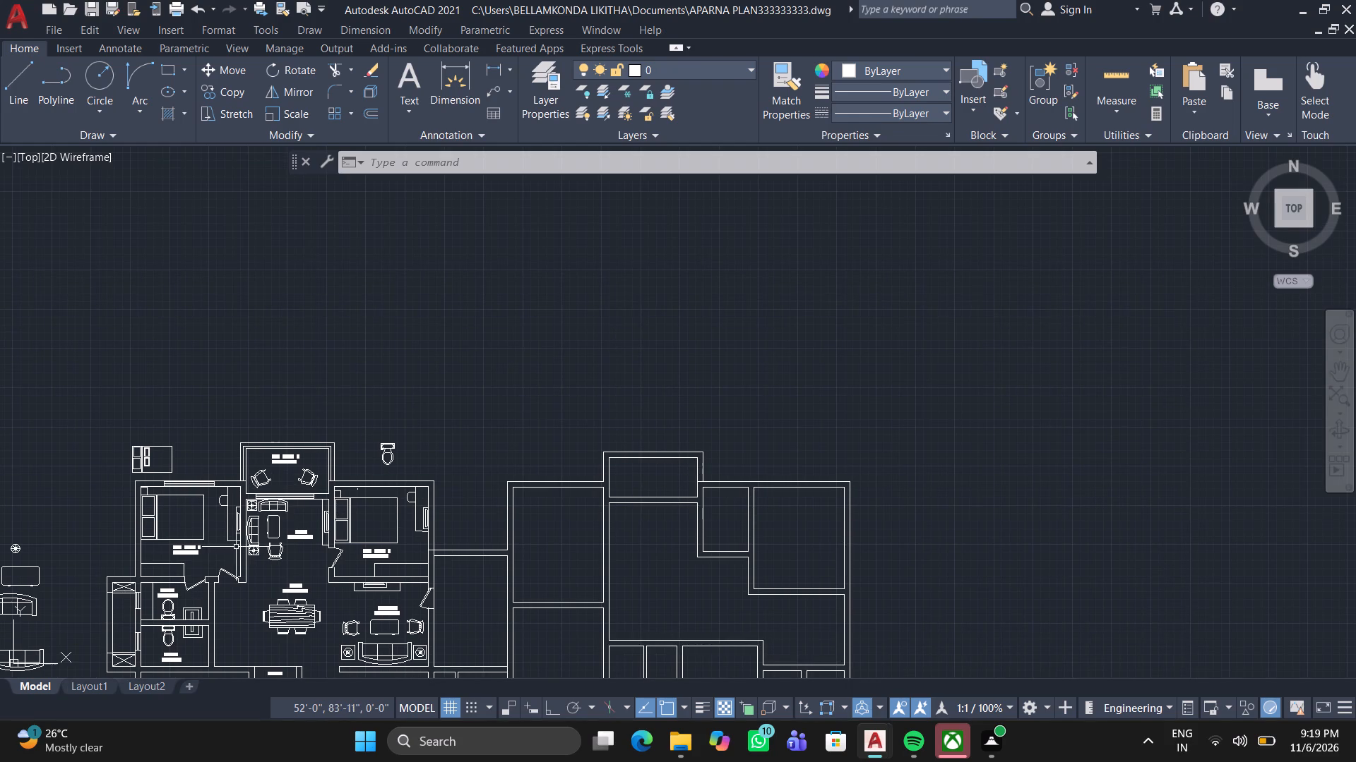
scroll(370, 583, up, 2)
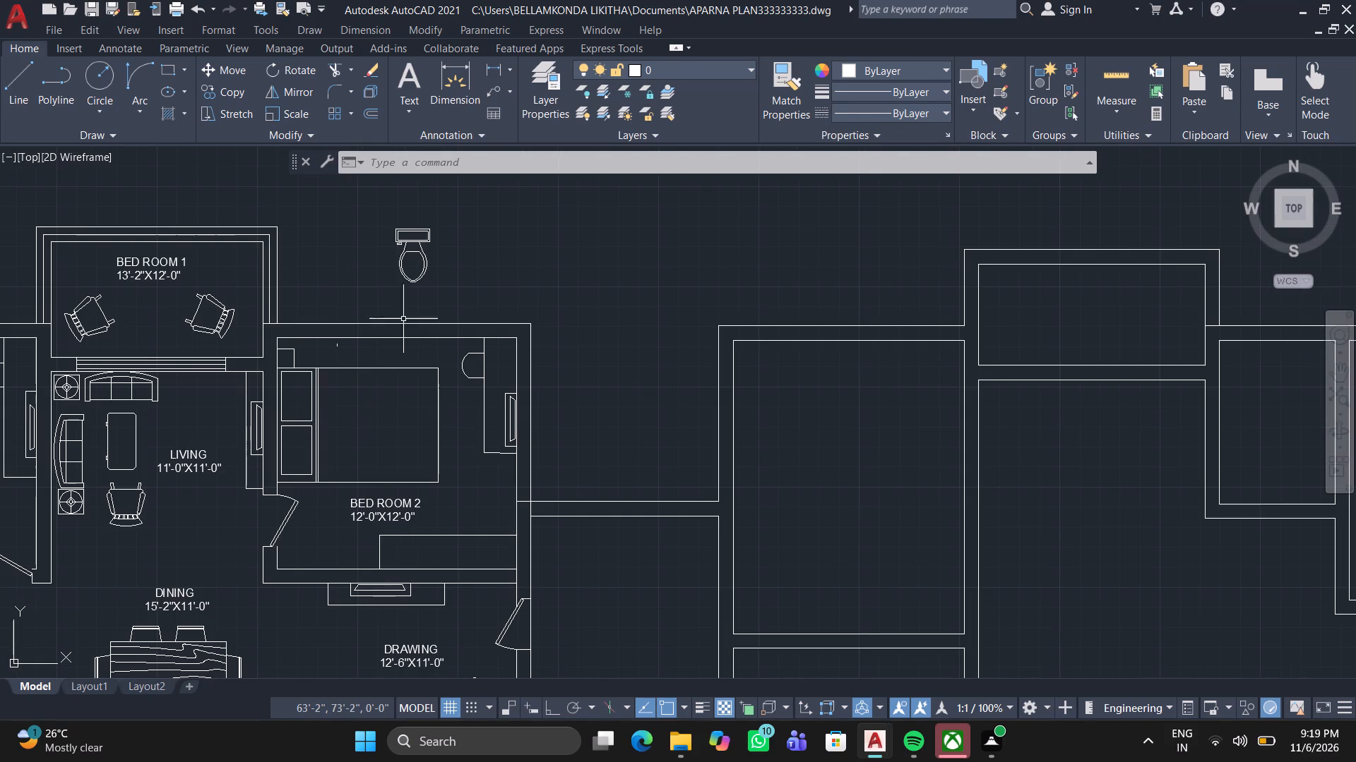
double_click(408, 235)
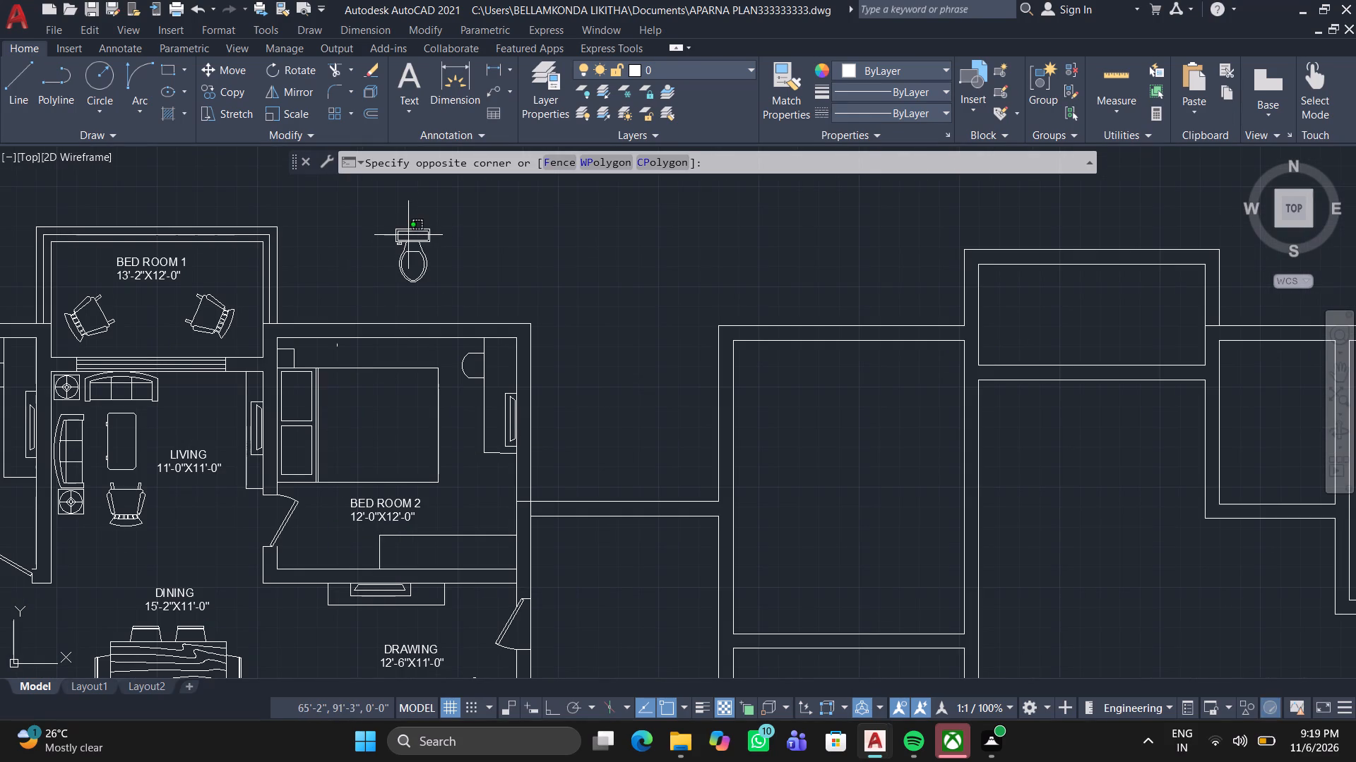
drag(374, 265, 386, 255)
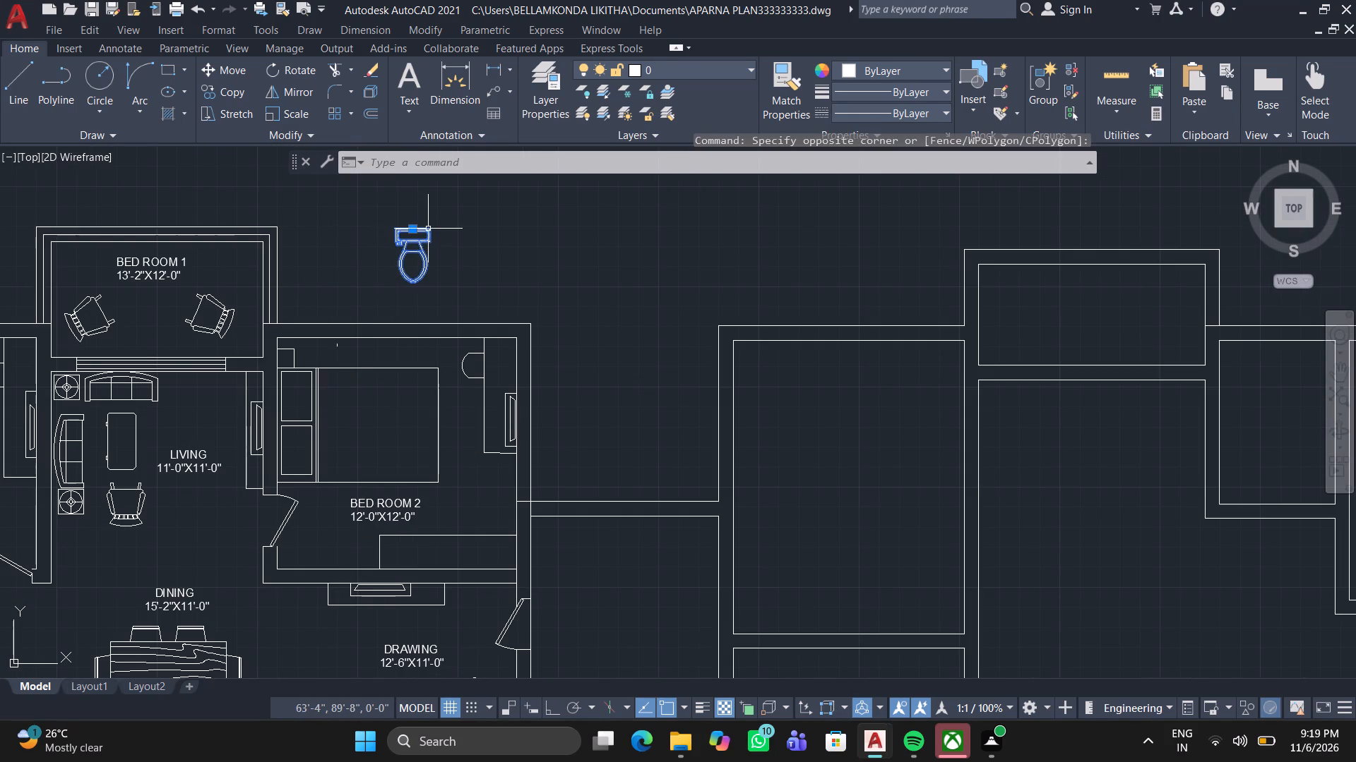
click(213, 95)
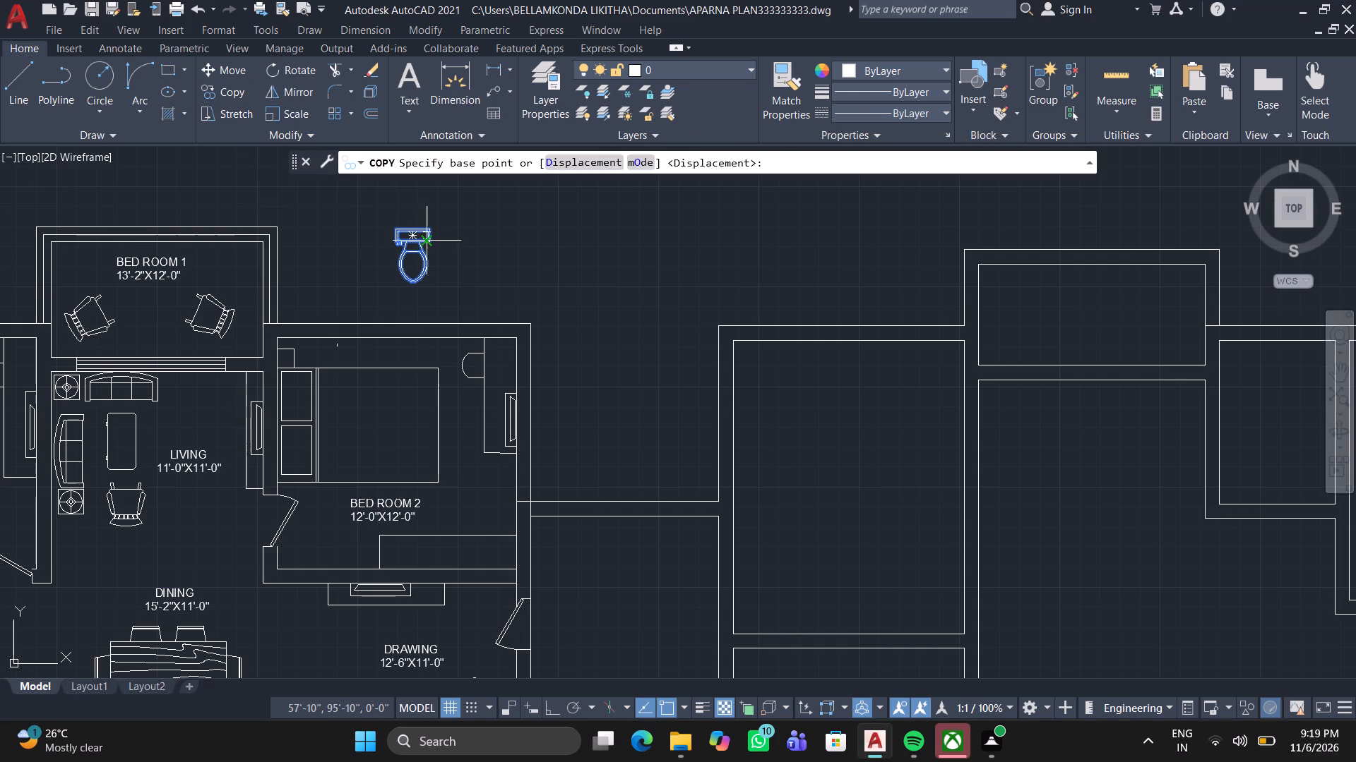
click(408, 230)
scroll(425, 513, down, 2)
middle_drag(439, 474, 545, 249)
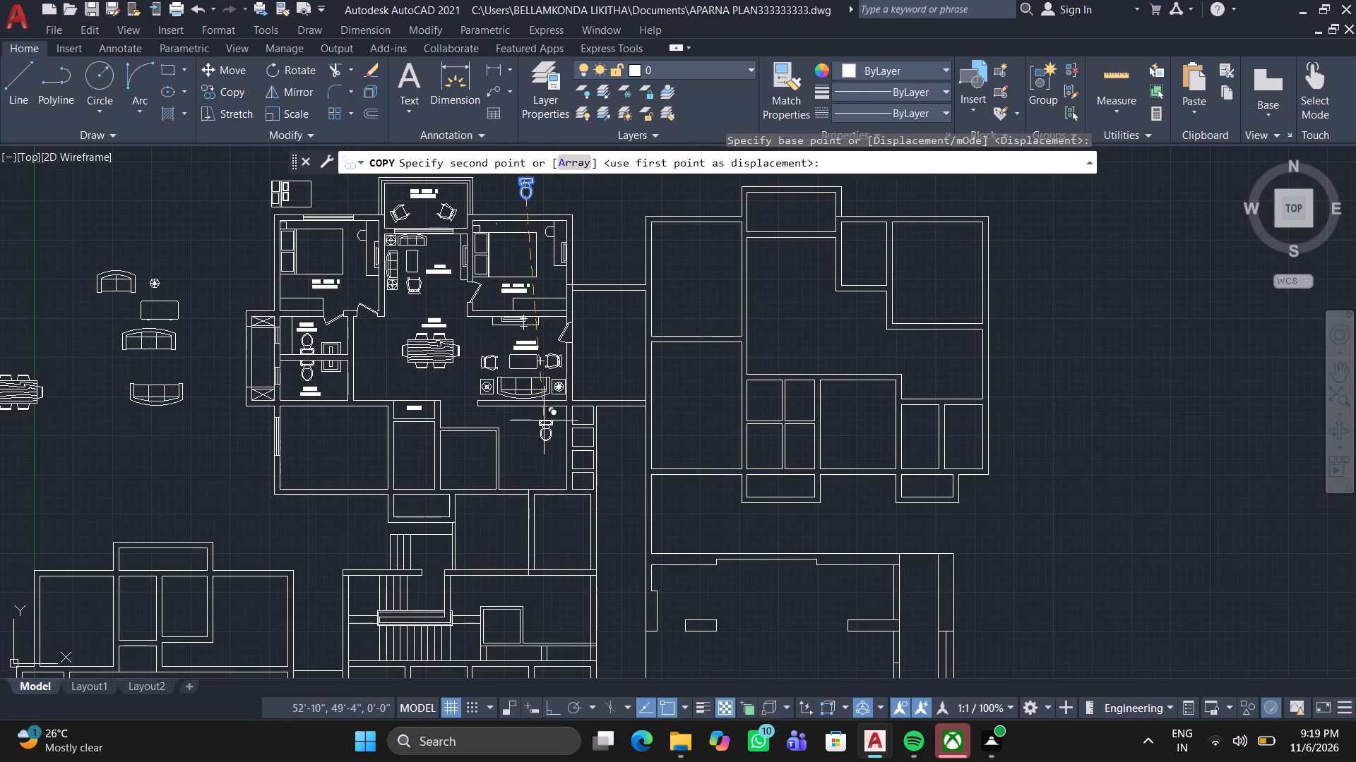
scroll(454, 476, up, 2)
click(482, 442)
key(space)
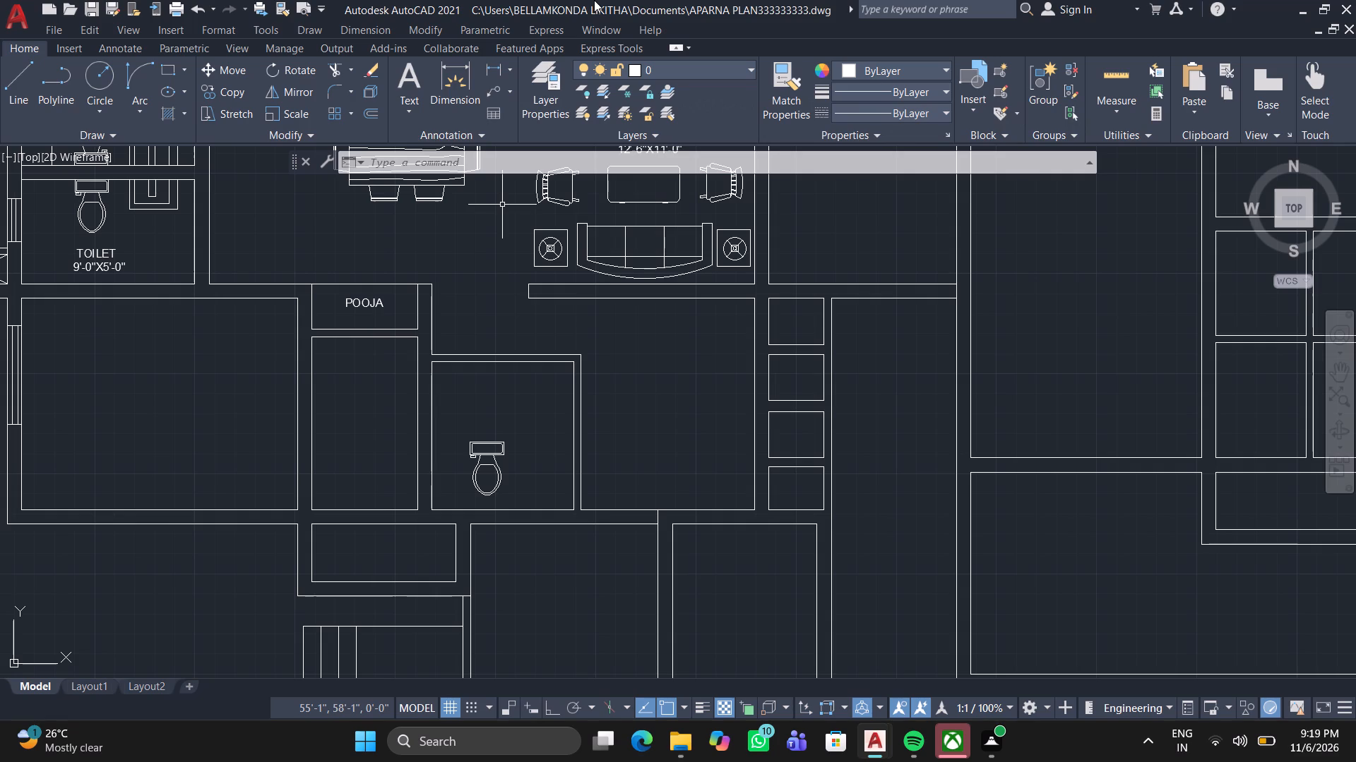
Rotate the copied toilet half a turn about the middle of its tank's back edge so the bowl points up.
double_click(480, 442)
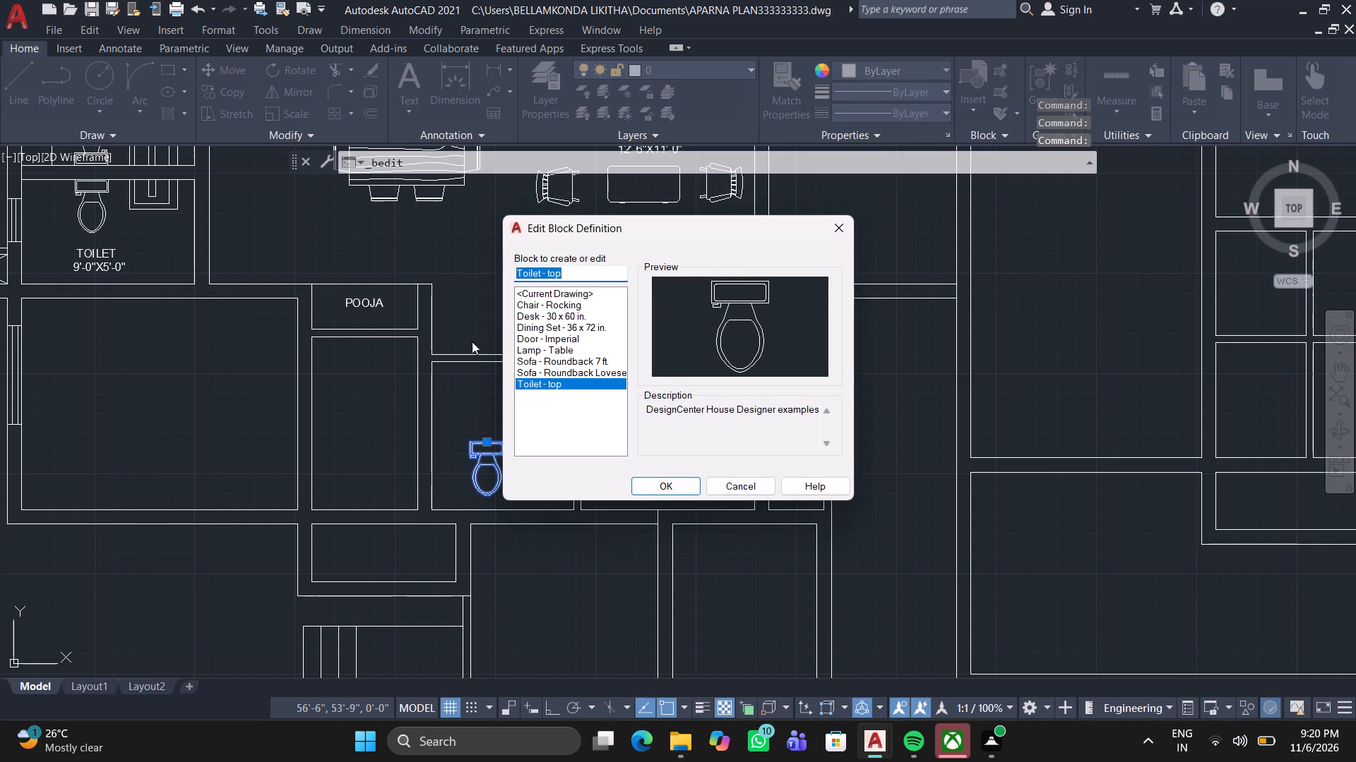
click(838, 236)
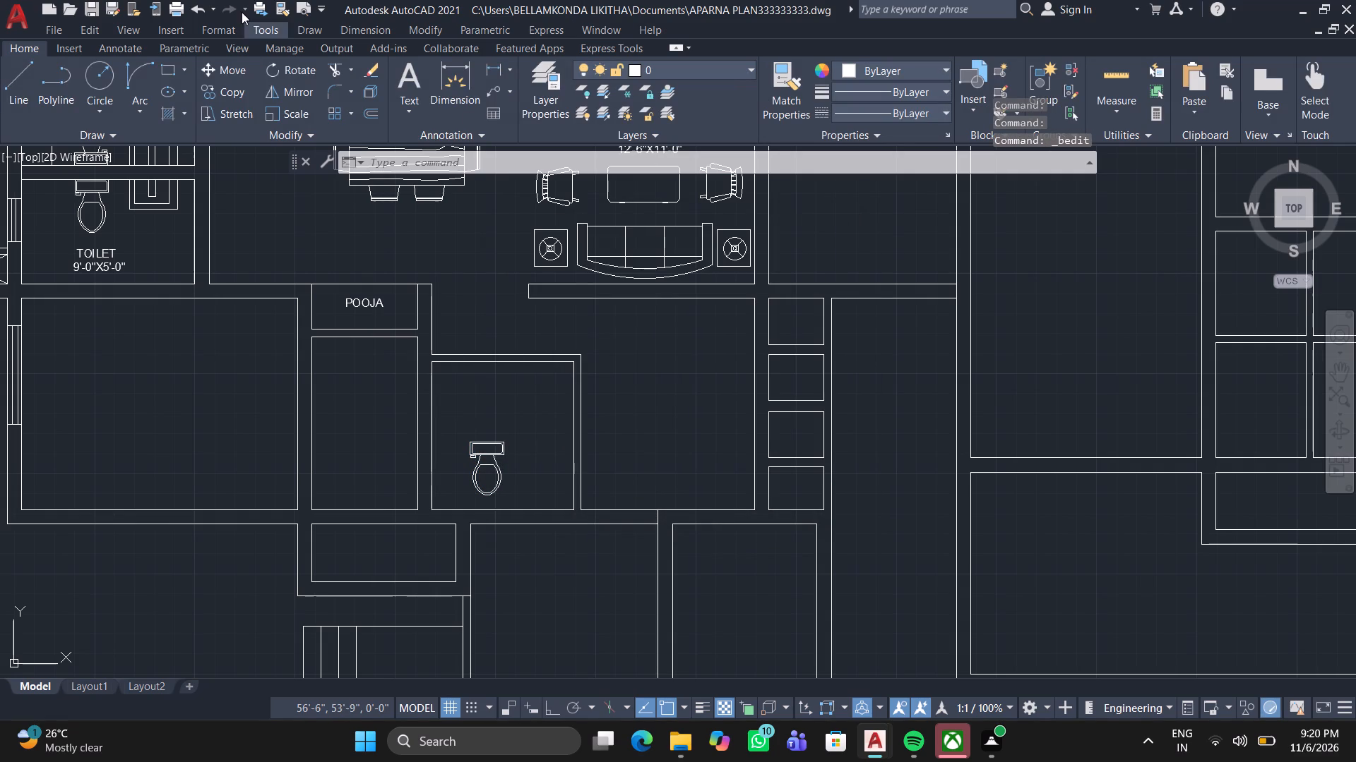
drag(299, 70, 310, 83)
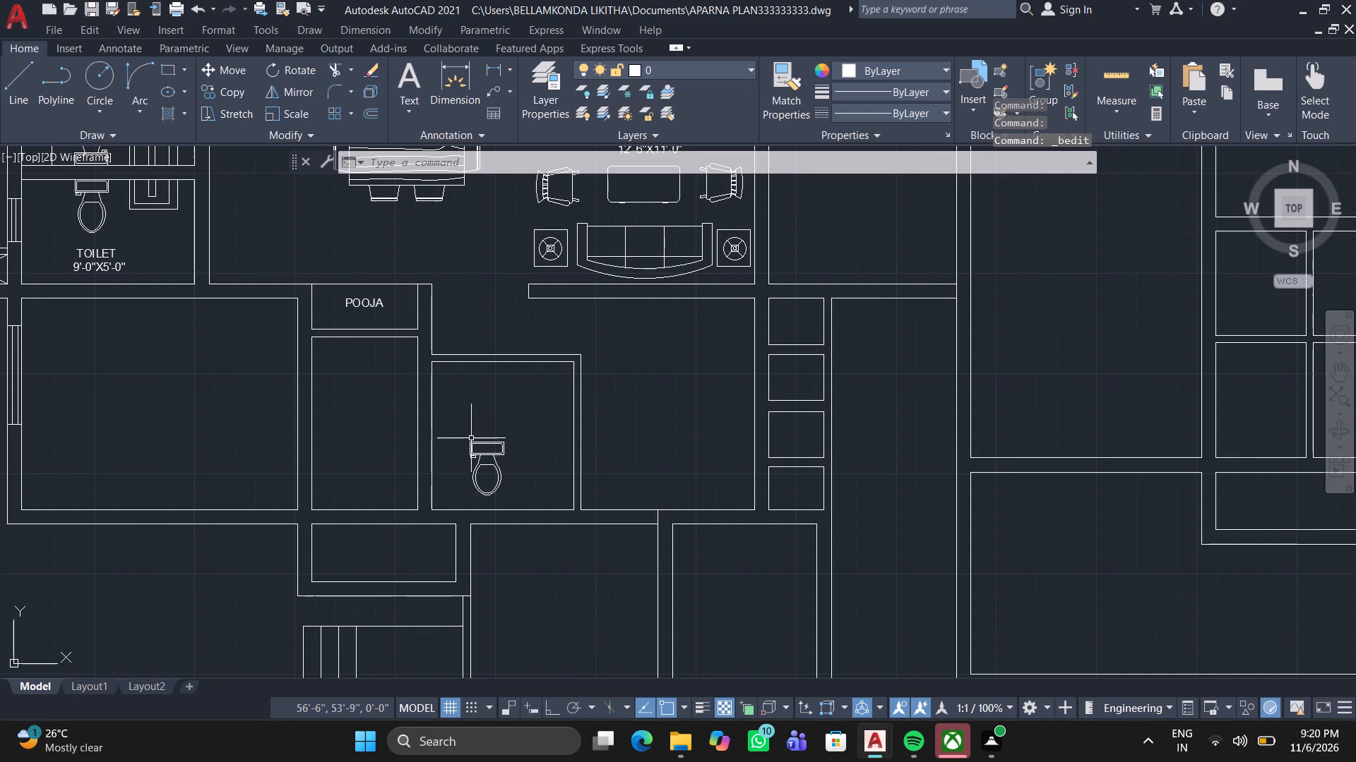
click(475, 444)
scroll(478, 447, up, 1)
click(488, 445)
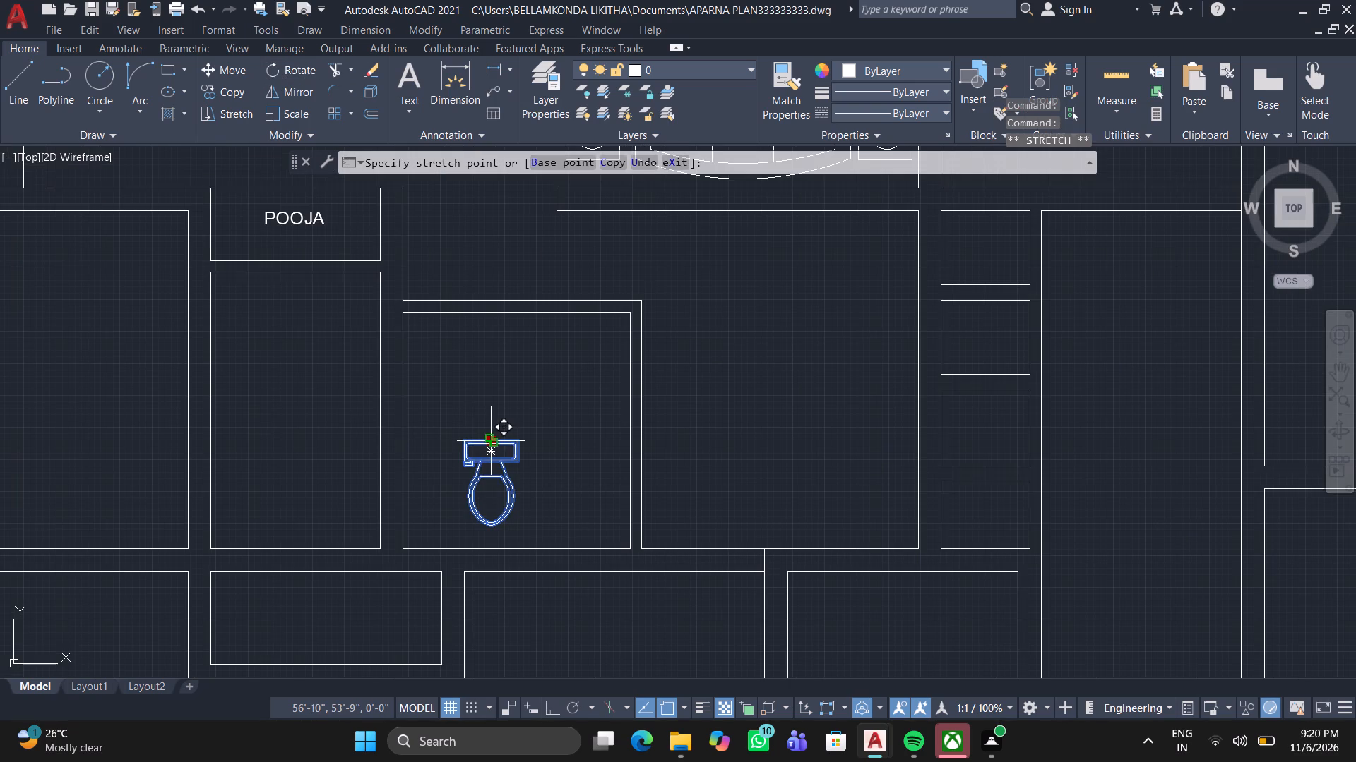
key(Escape)
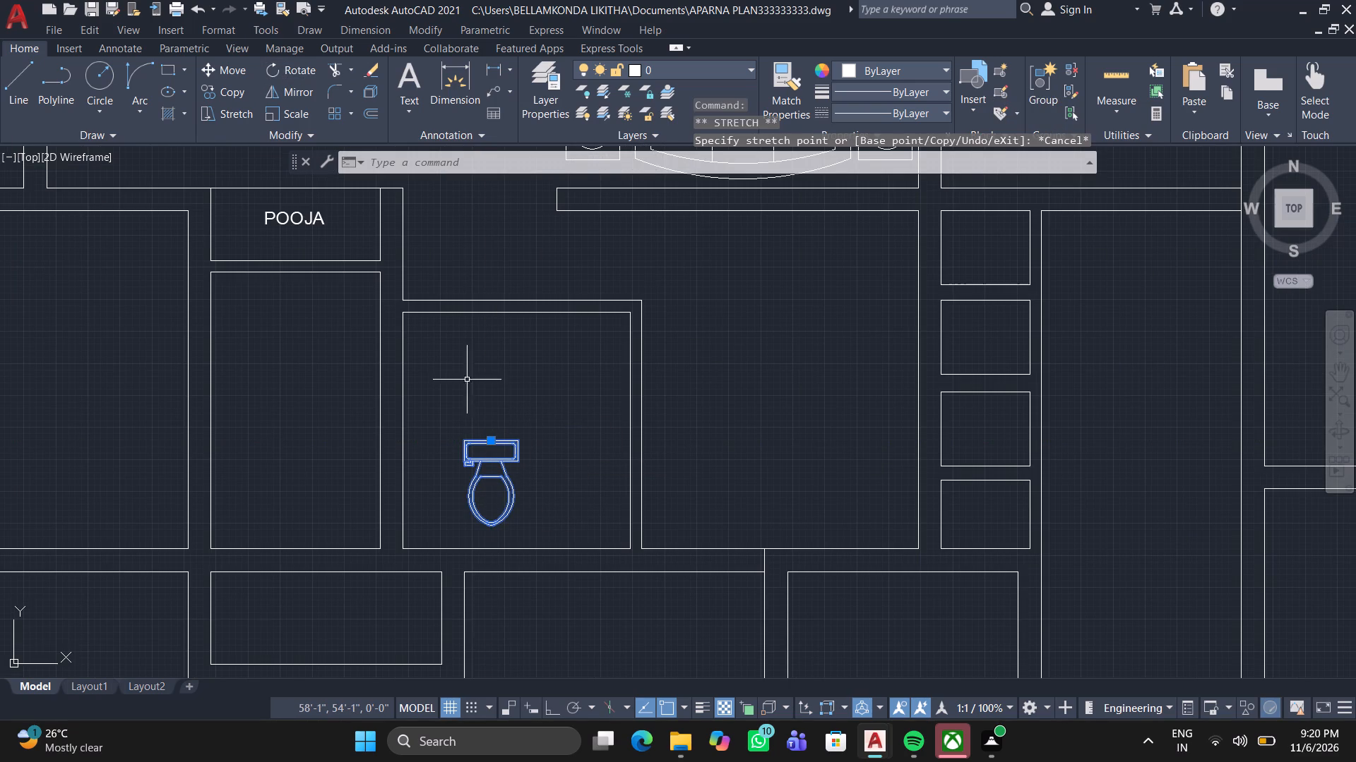
click(302, 68)
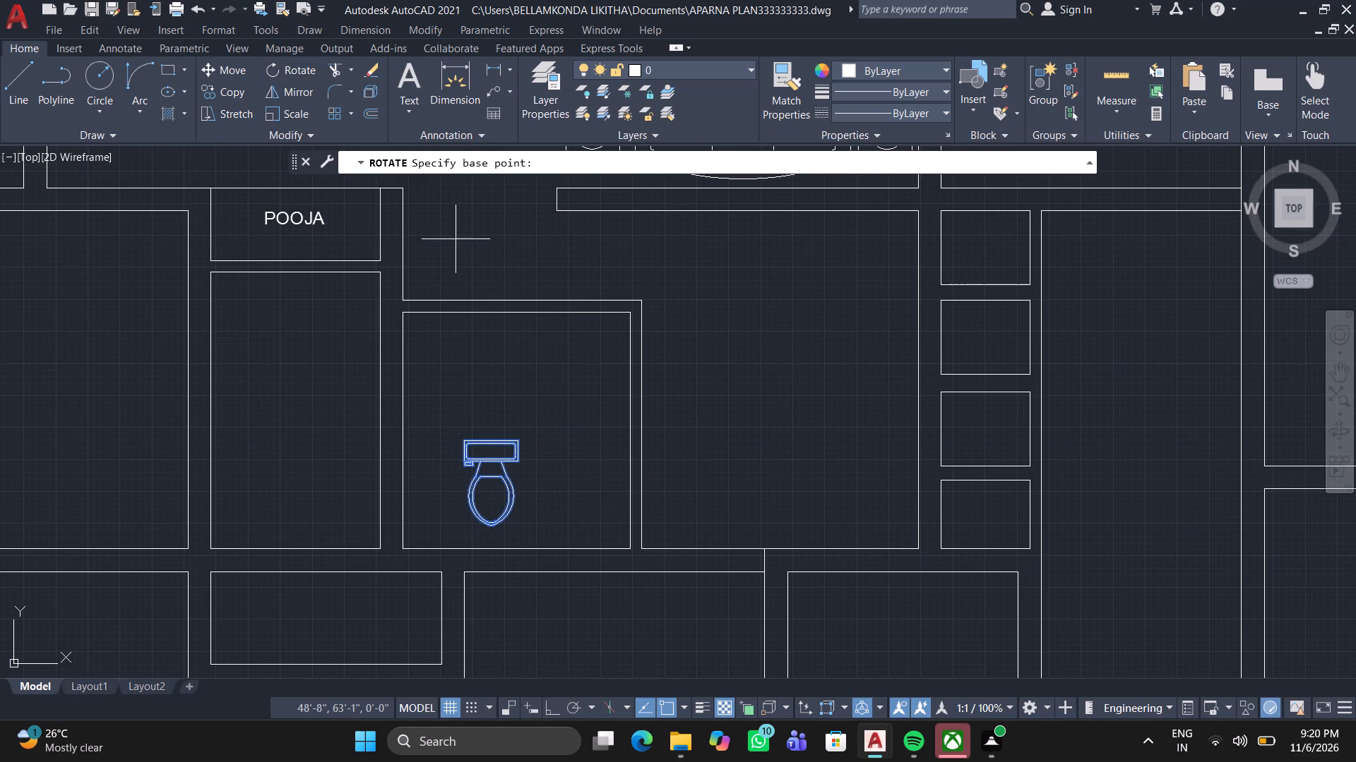
click(489, 440)
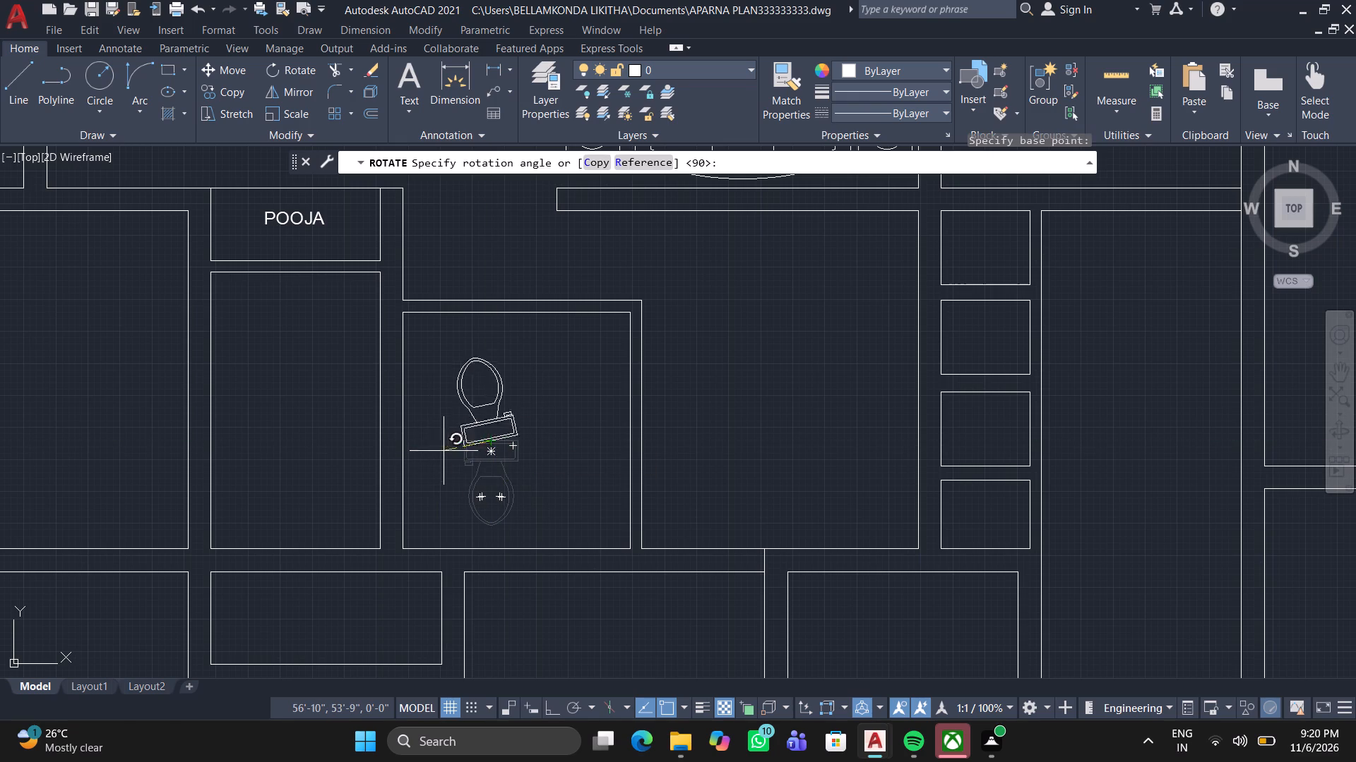
click(445, 437)
Move the rotated toilet down so its tank sits against the square room's lower wall.
click(471, 445)
drag(474, 435, 465, 424)
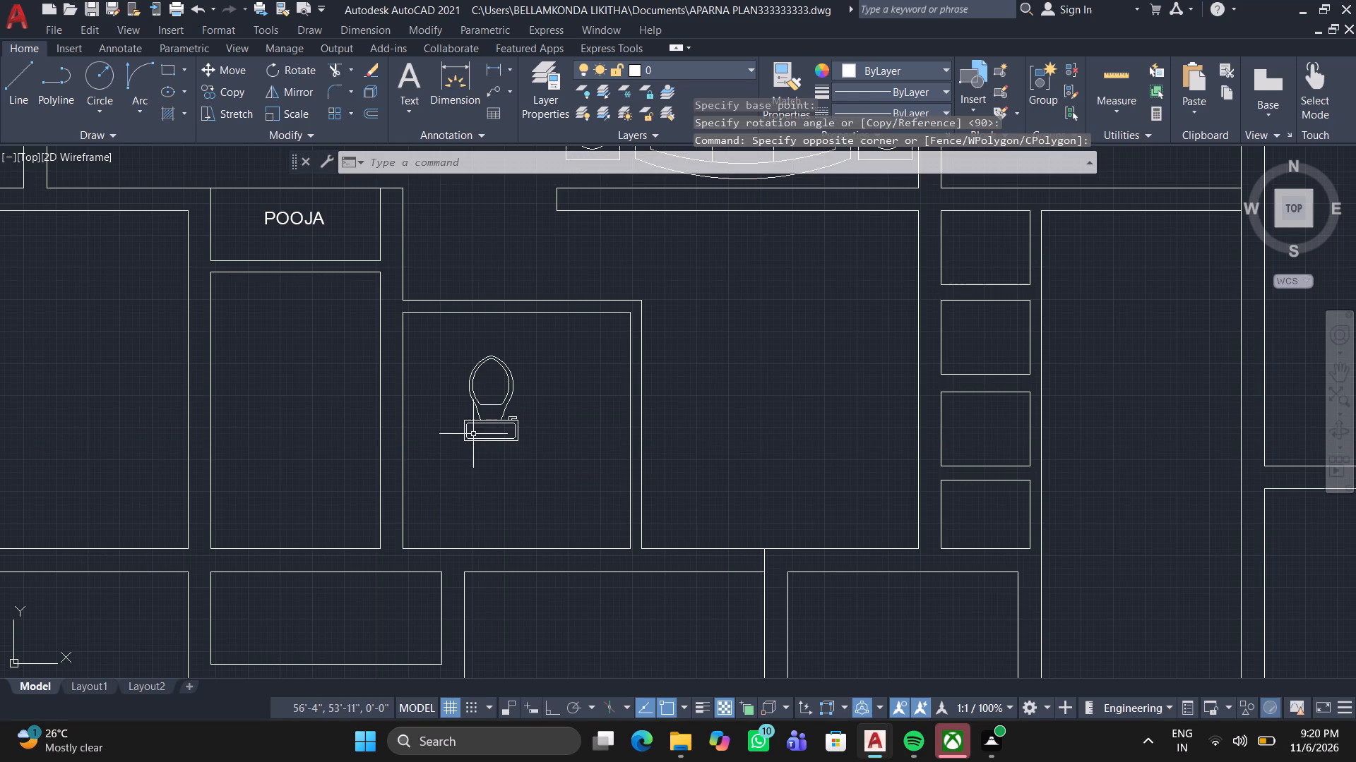
drag(465, 424, 453, 402)
drag(453, 365, 491, 409)
drag(526, 511, 526, 491)
click(478, 425)
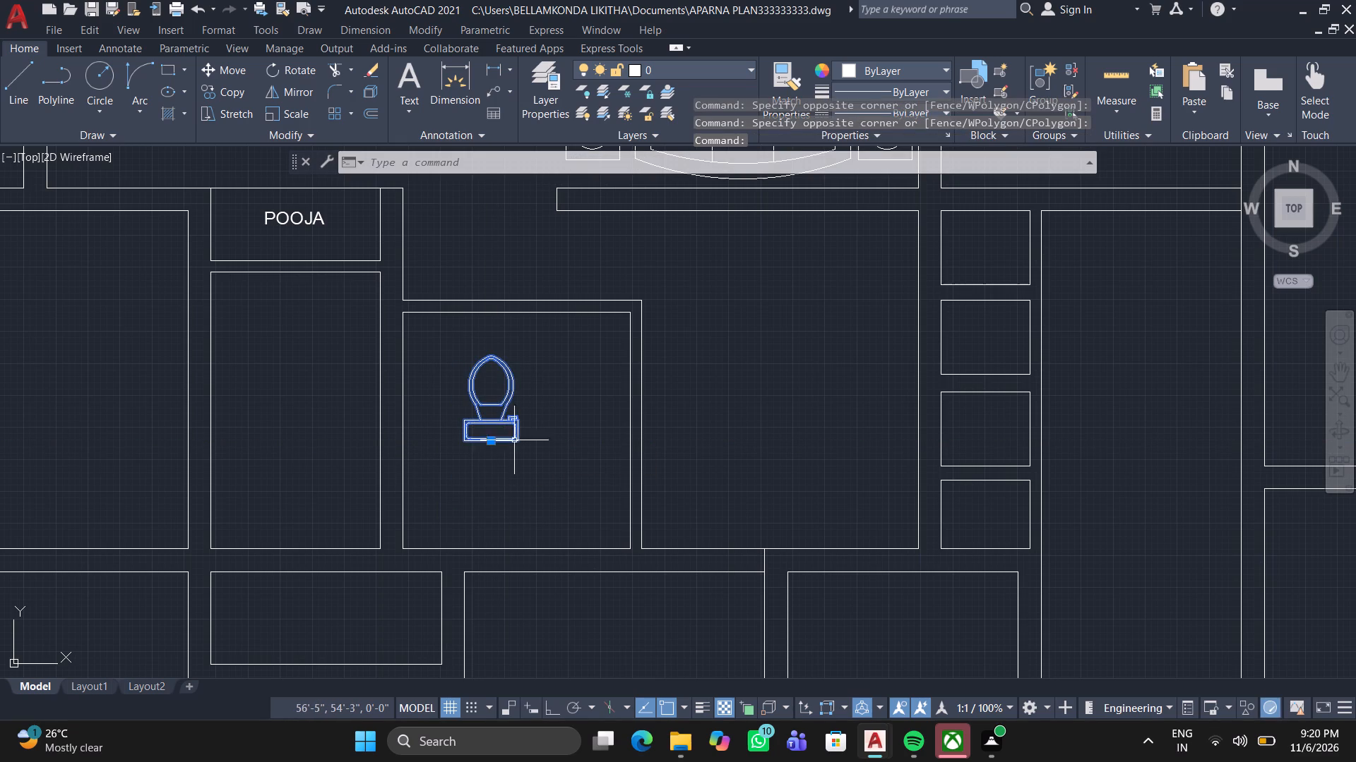
click(491, 440)
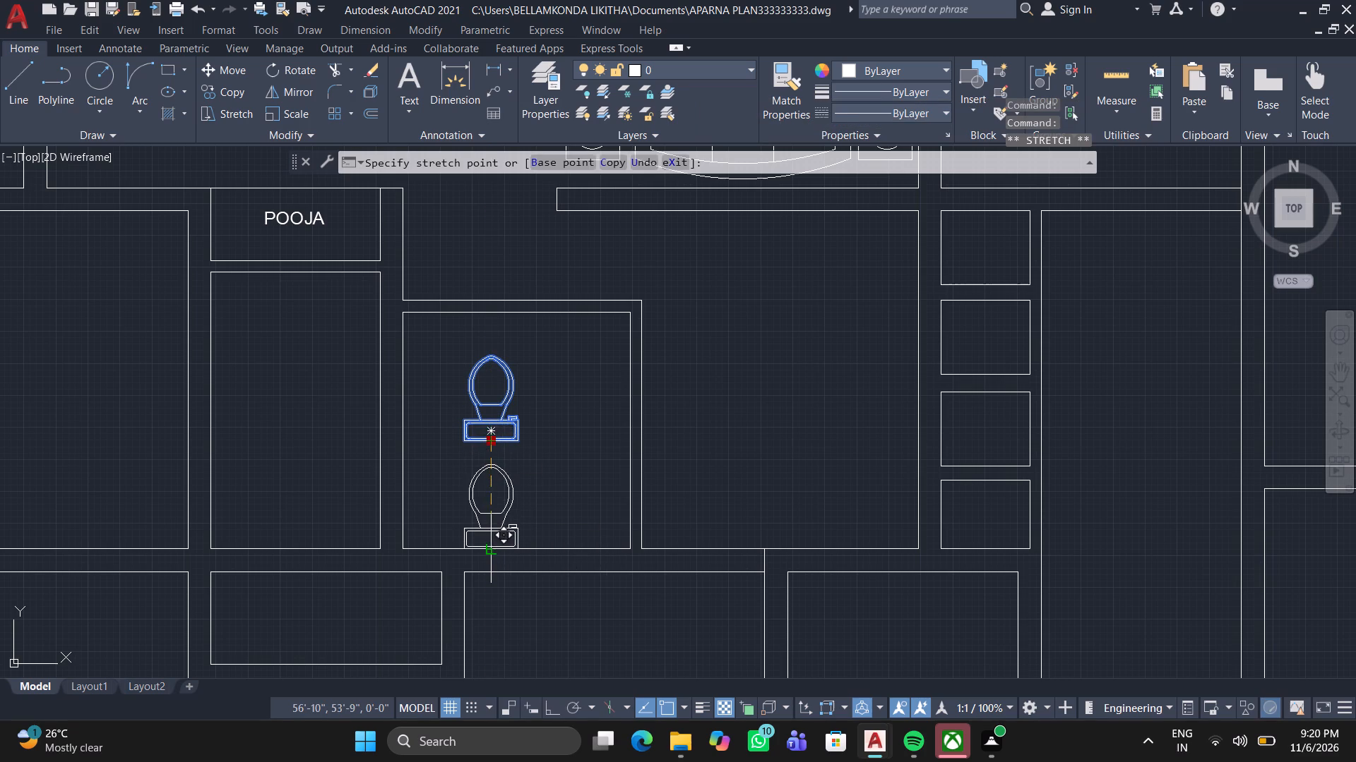
click(492, 546)
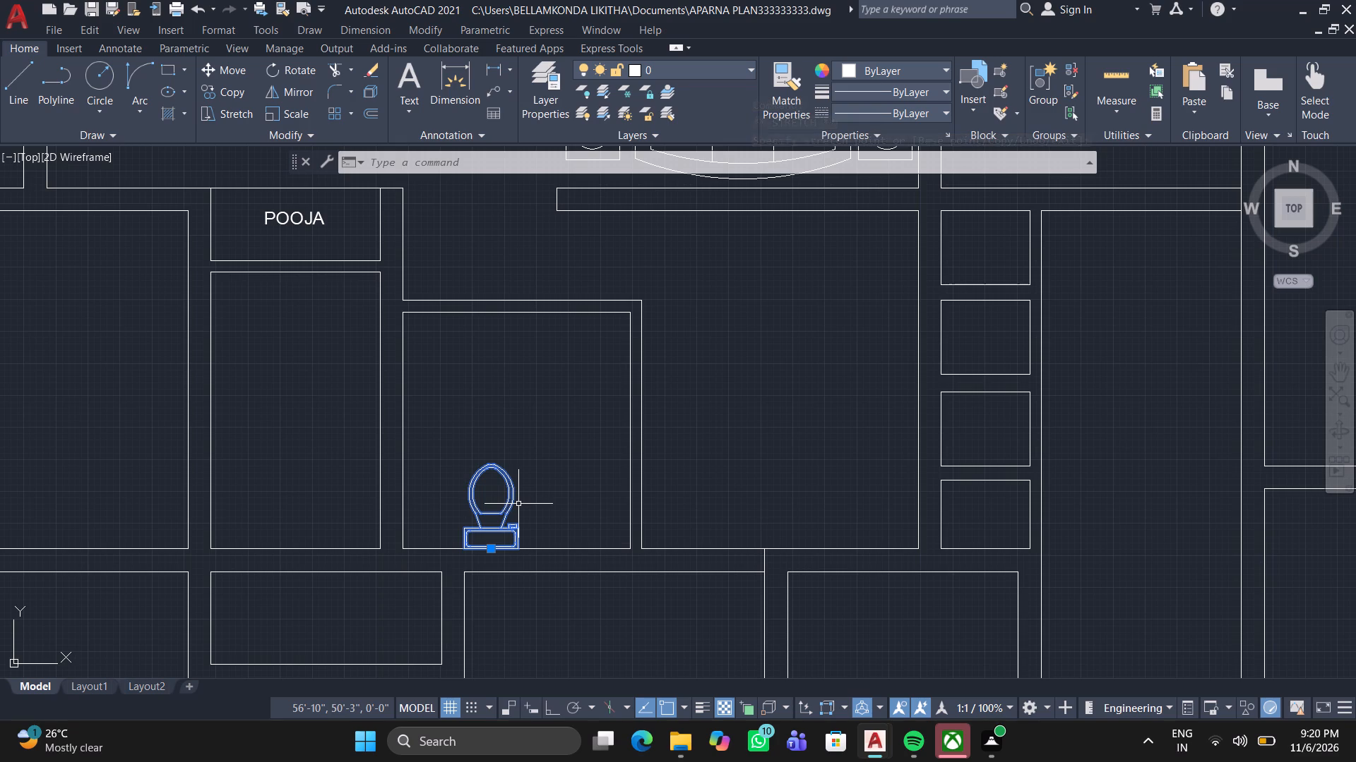
Move the toilet across into the narrow room below the pooja room, keeping its tank against the lower wall.
click(494, 552)
scroll(250, 550, up, 2)
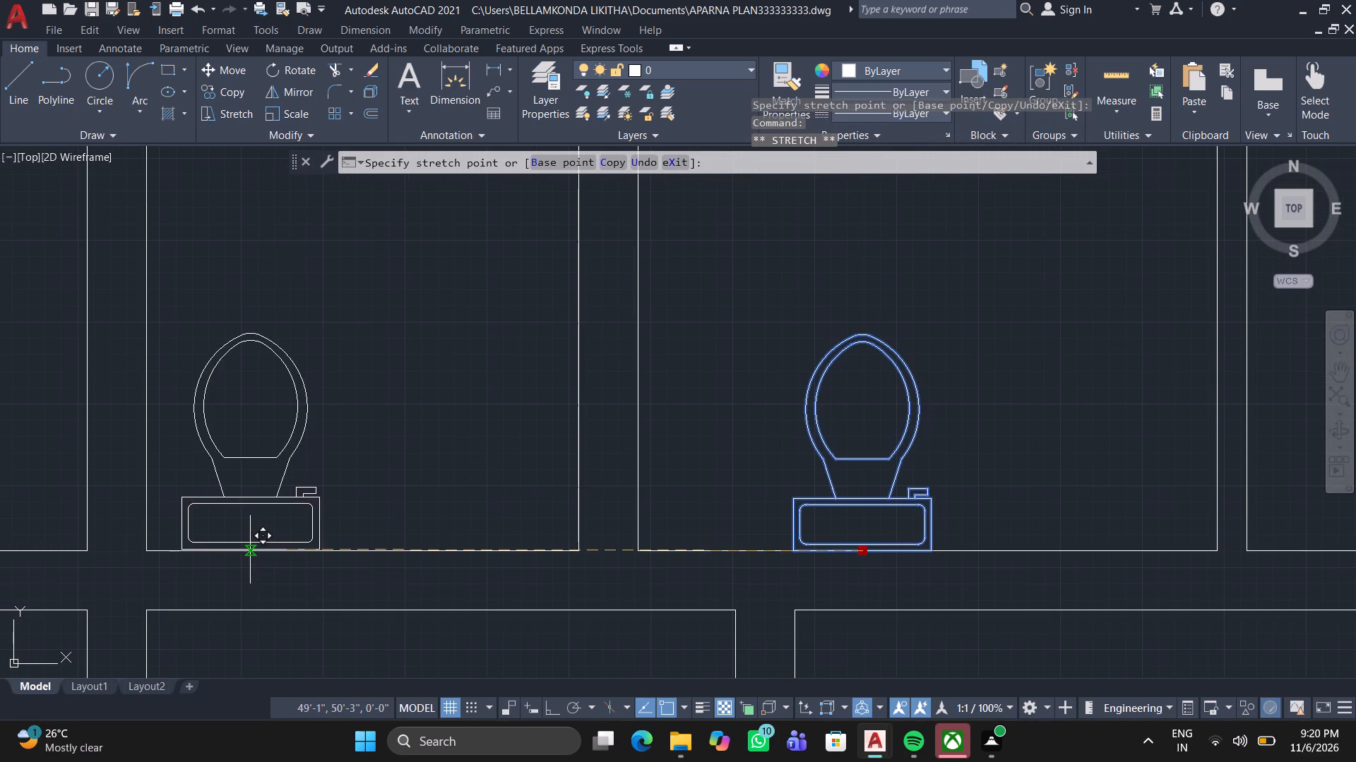
click(264, 550)
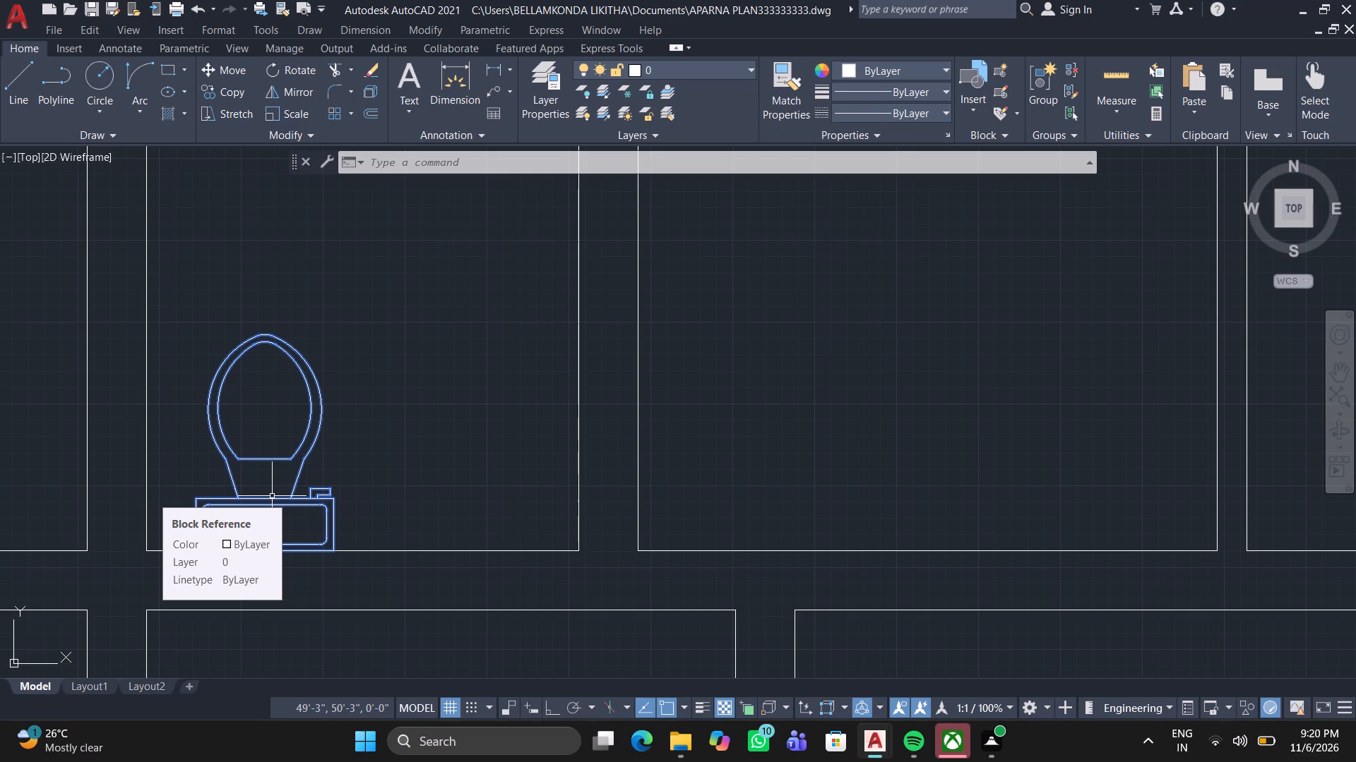
key(Escape)
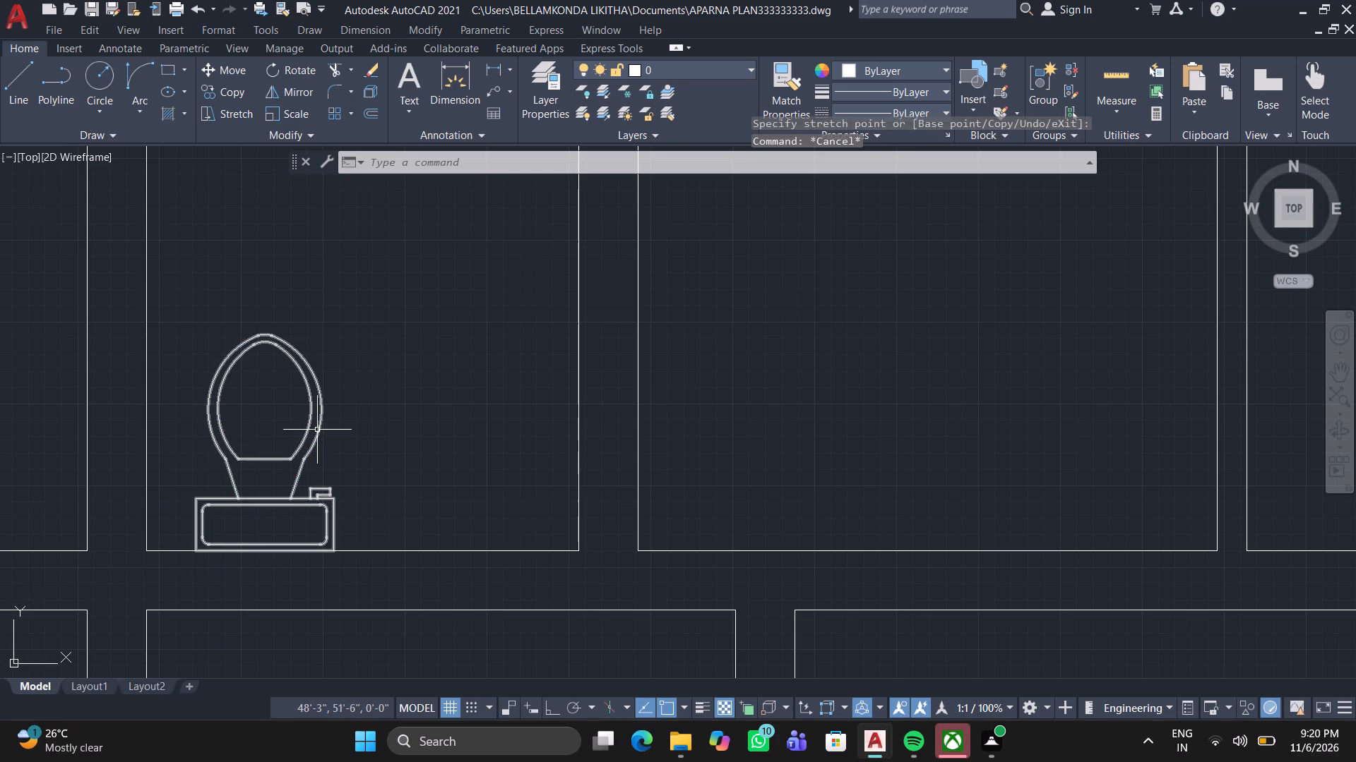
Scale the toilet in the narrow room up slightly, using its tank's lower corner as the base point.
scroll(421, 410, down, 2)
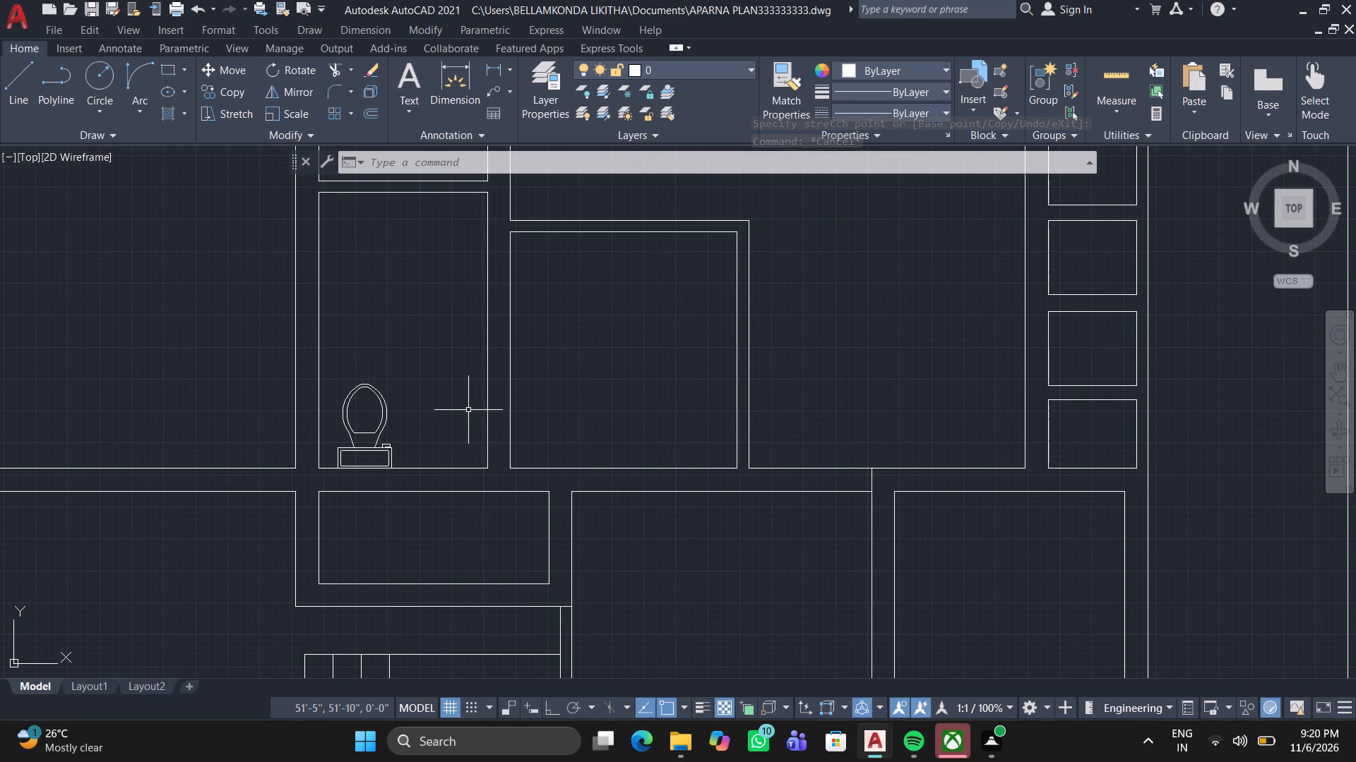
middle_drag(468, 410, 461, 449)
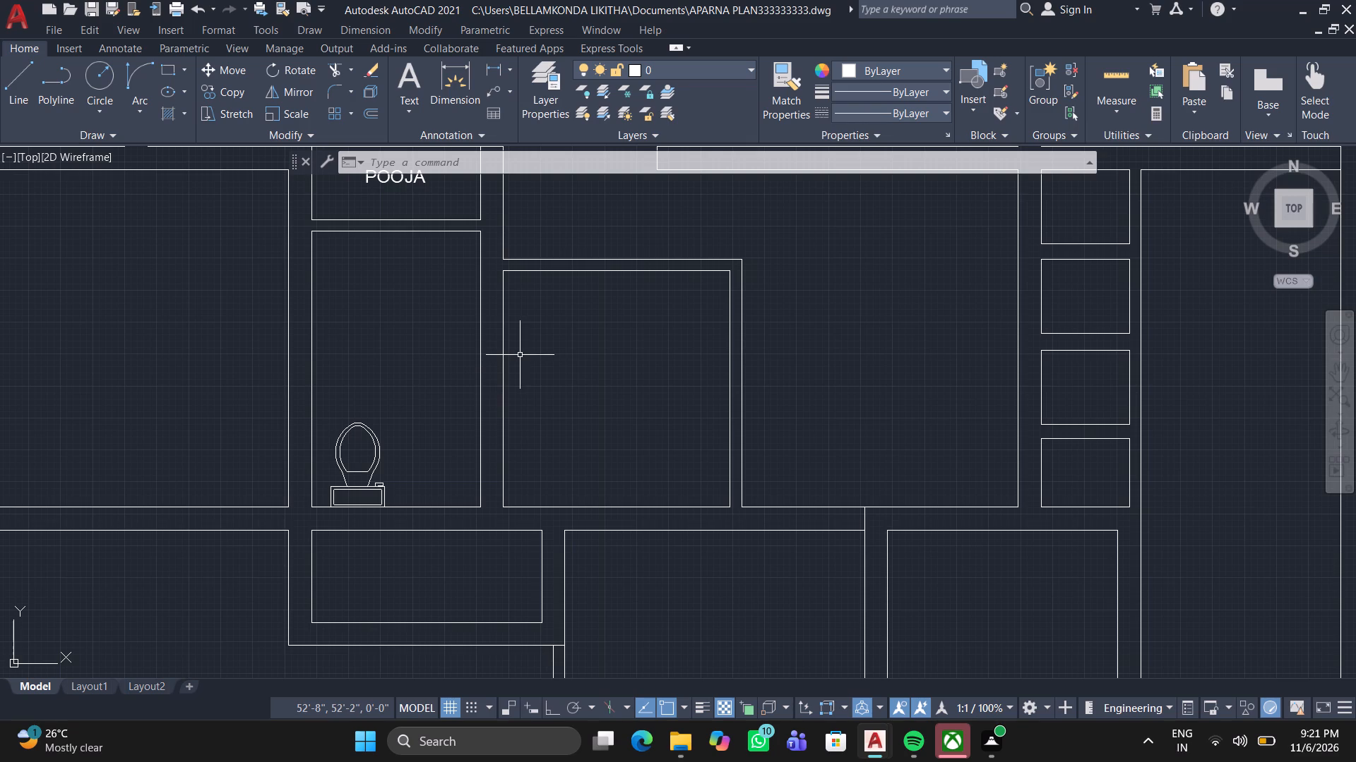
middle_drag(522, 355, 578, 452)
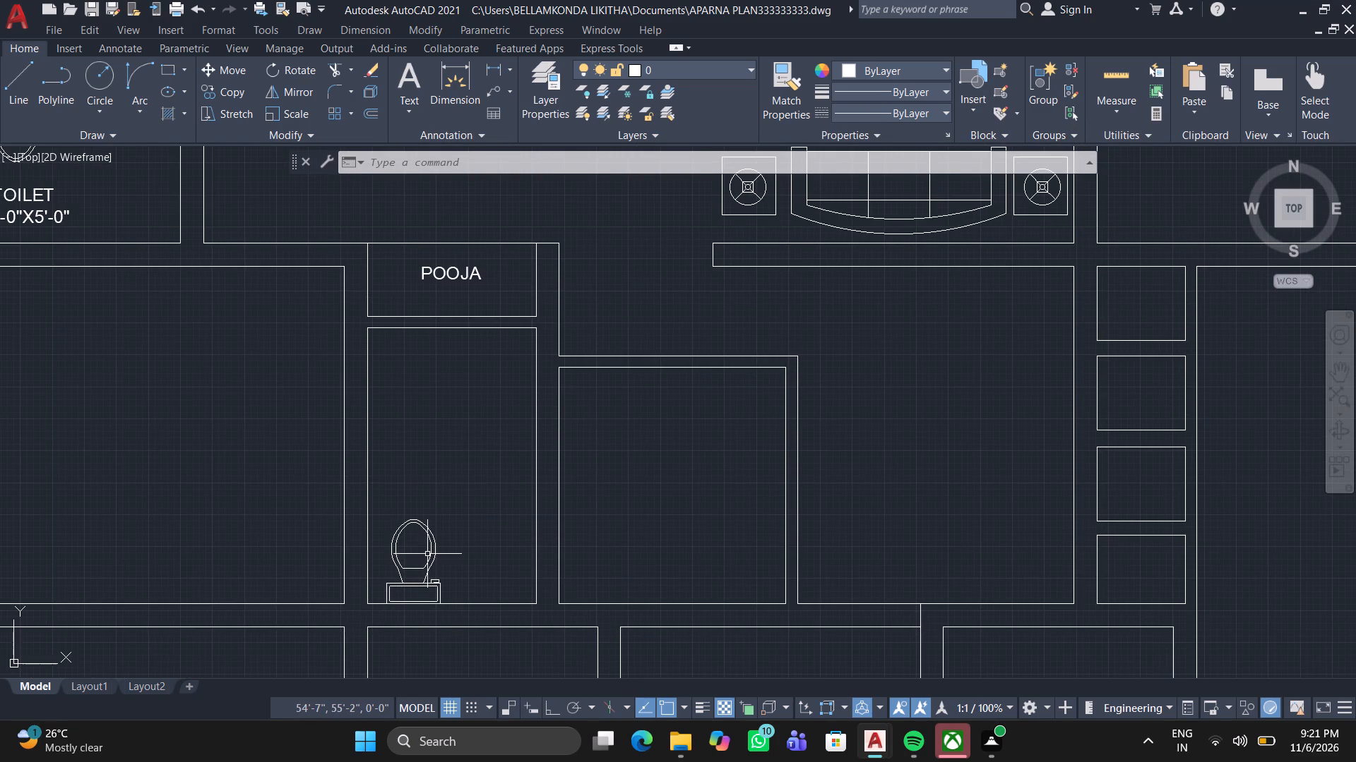
click(433, 551)
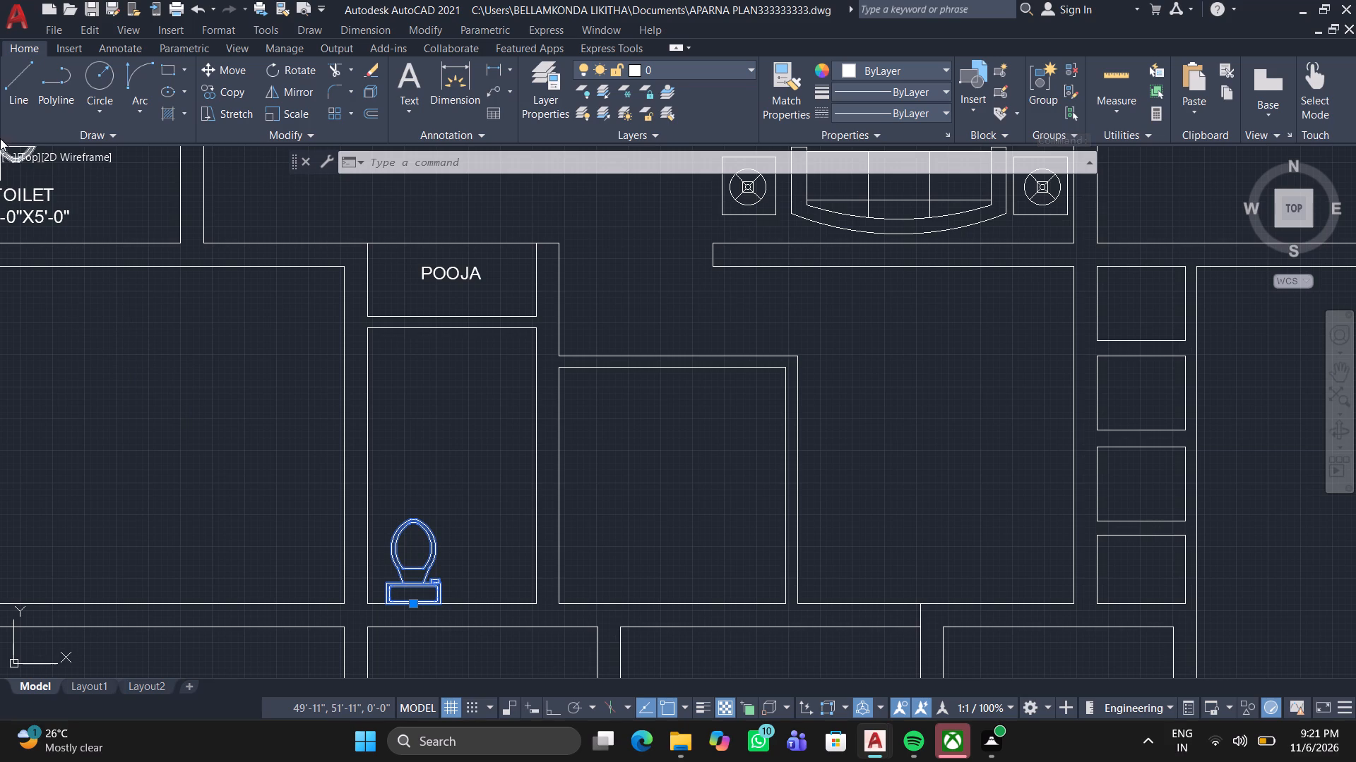
click(272, 114)
middle_drag(415, 404, 475, 237)
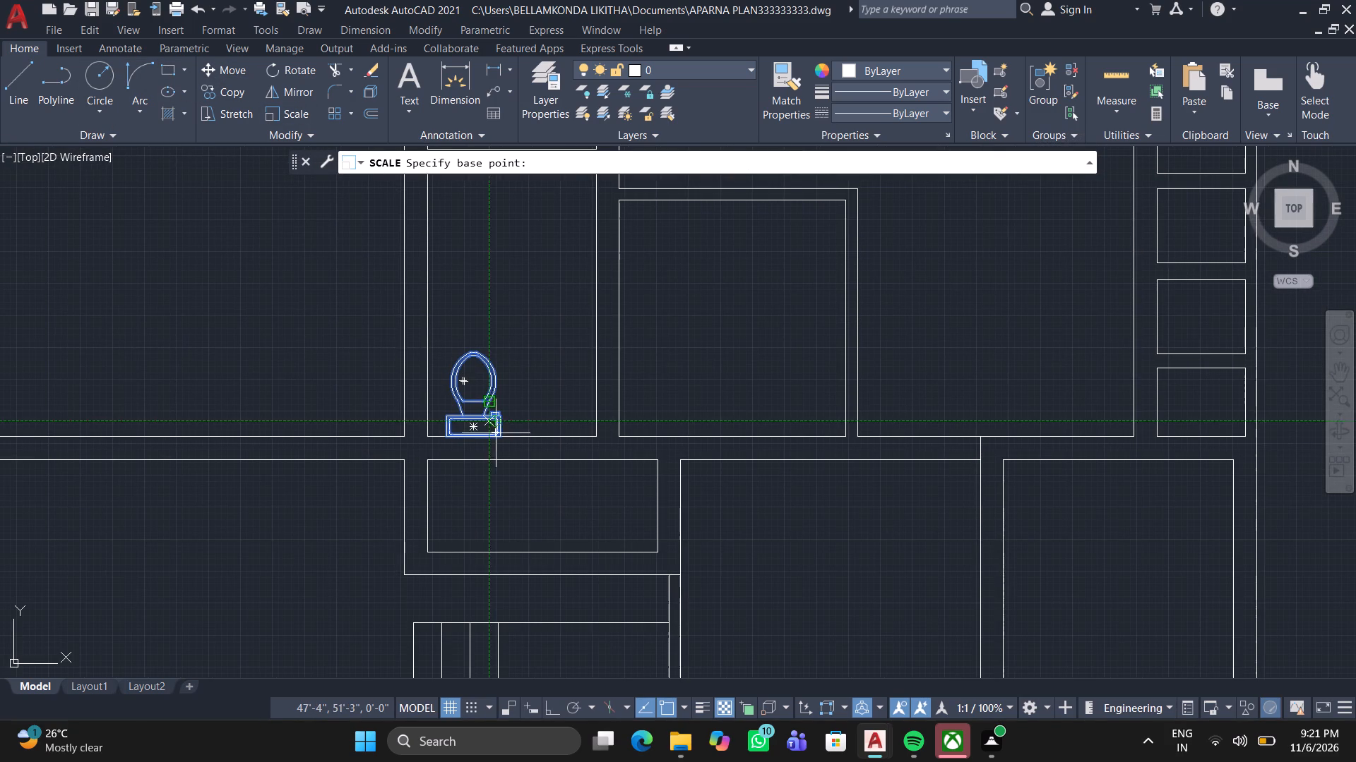
click(496, 440)
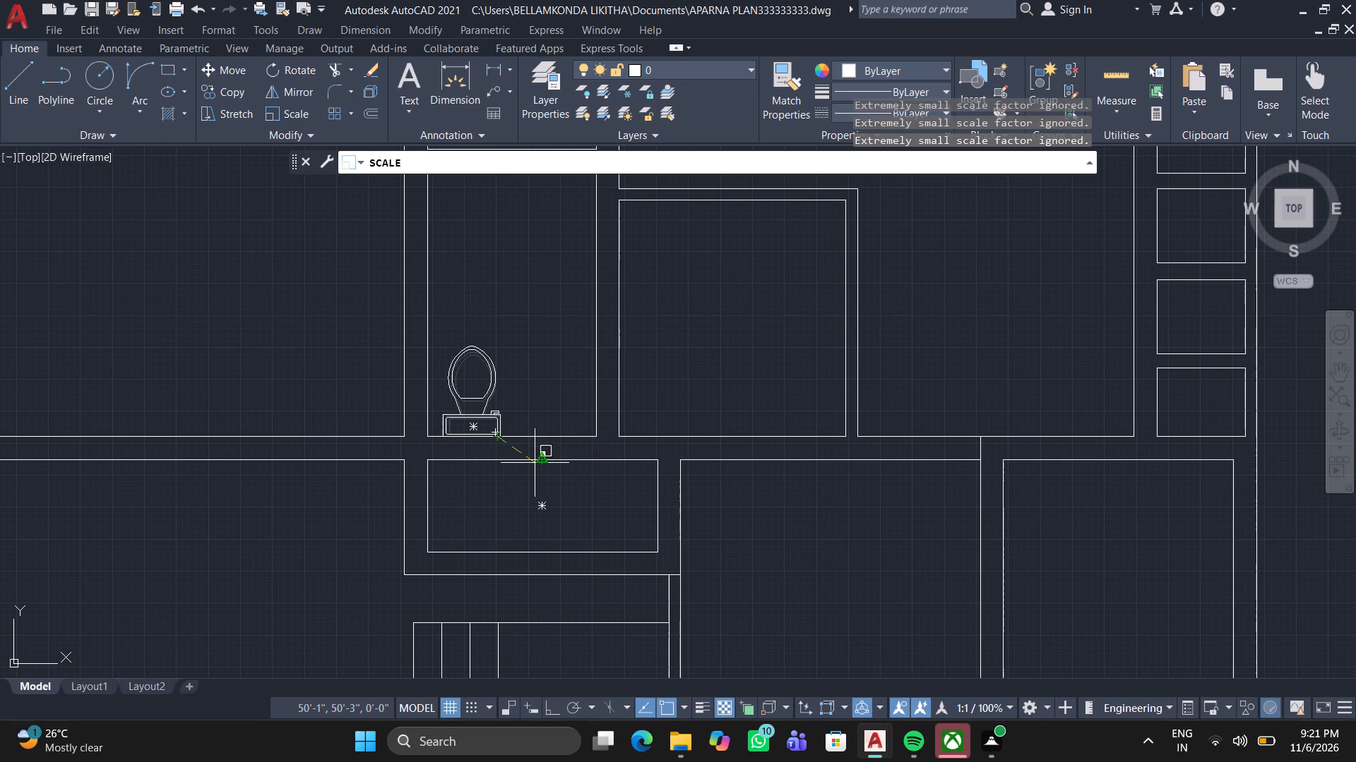
click(535, 463)
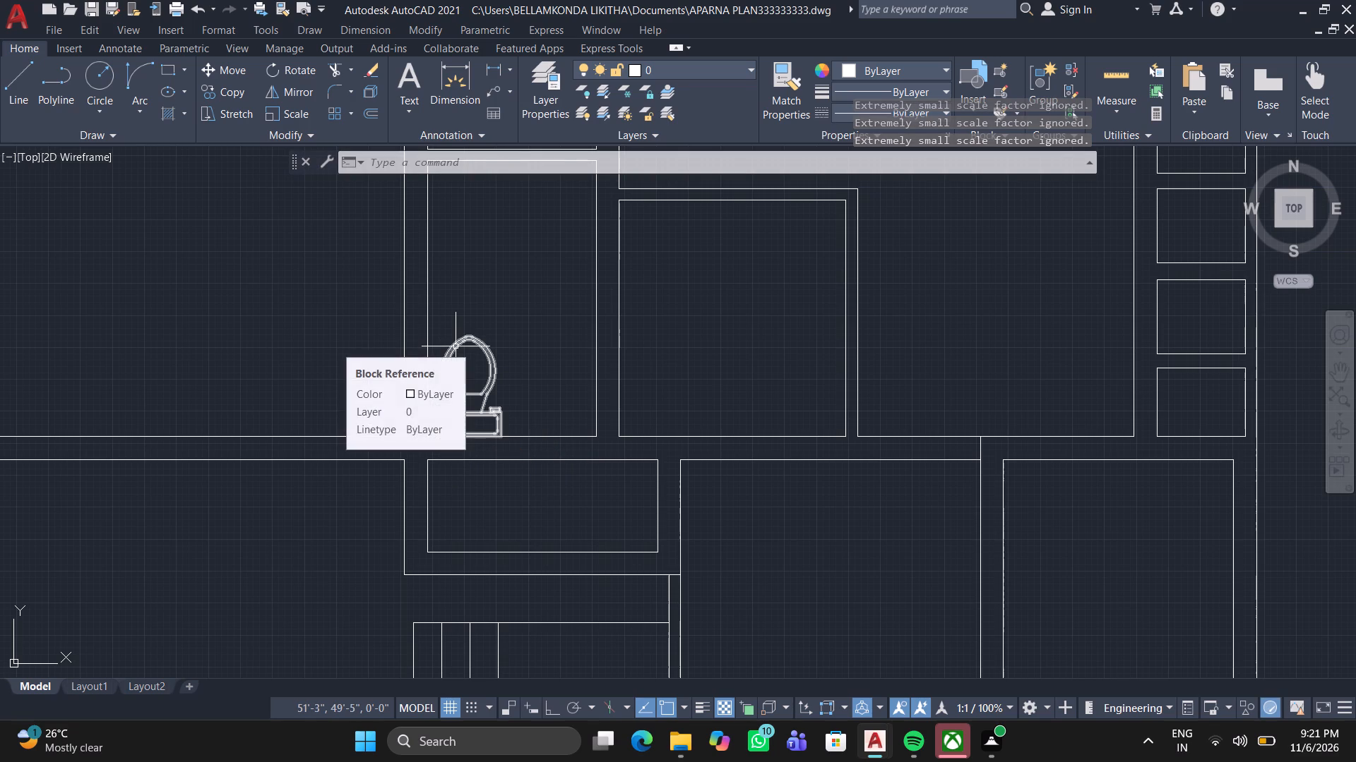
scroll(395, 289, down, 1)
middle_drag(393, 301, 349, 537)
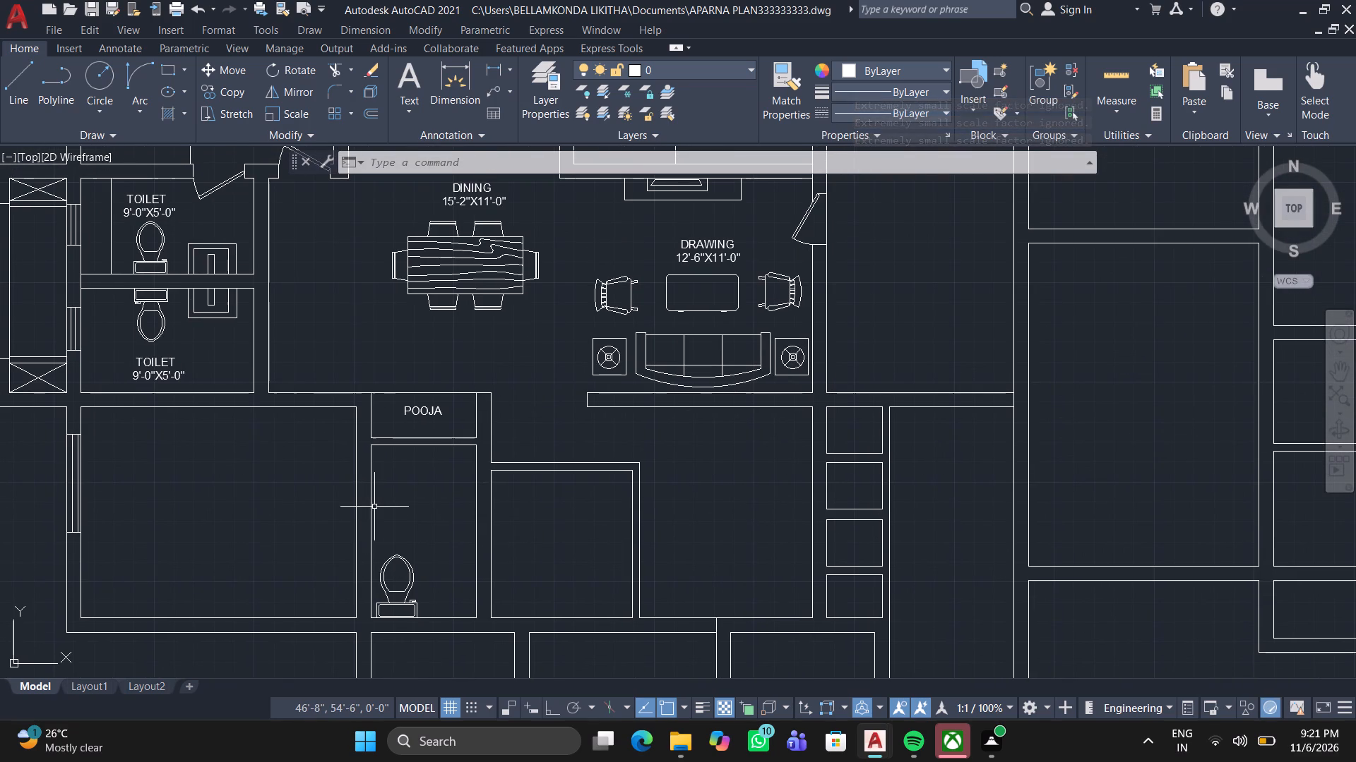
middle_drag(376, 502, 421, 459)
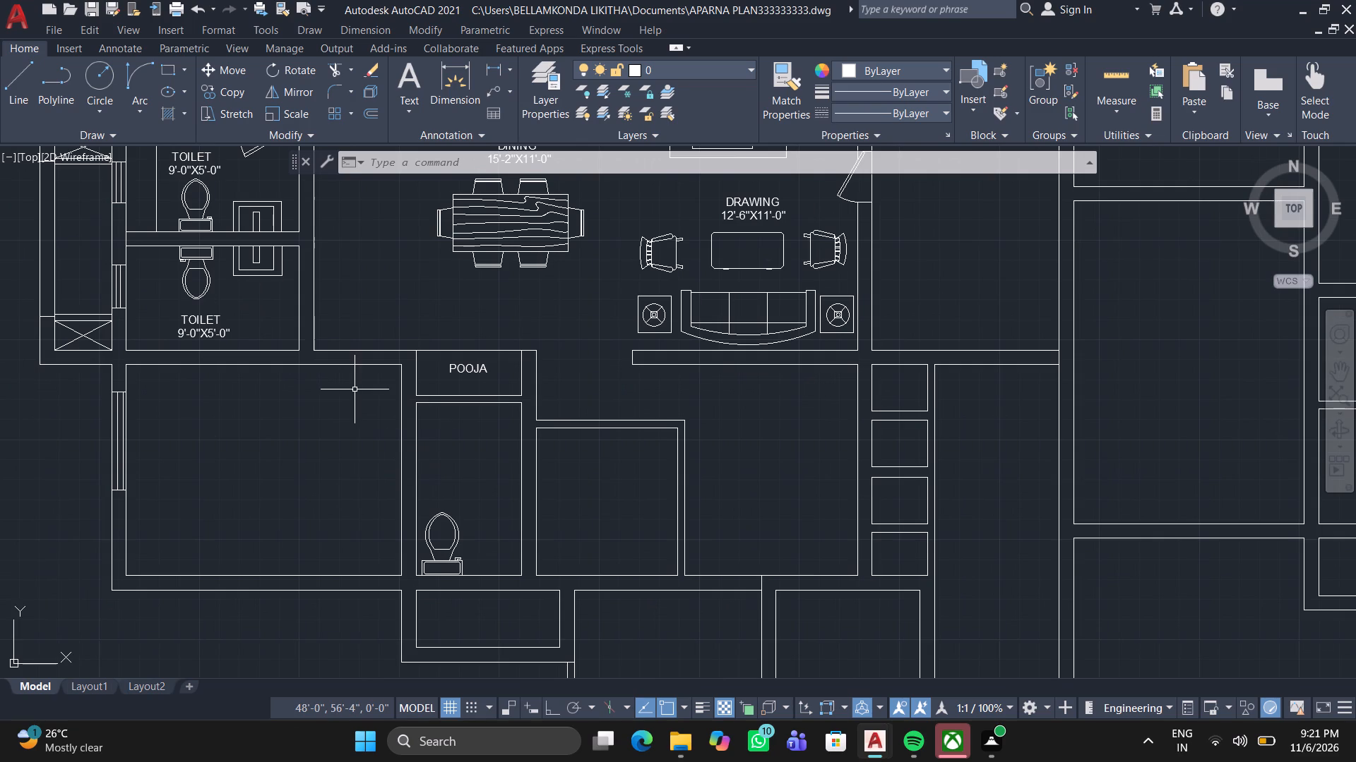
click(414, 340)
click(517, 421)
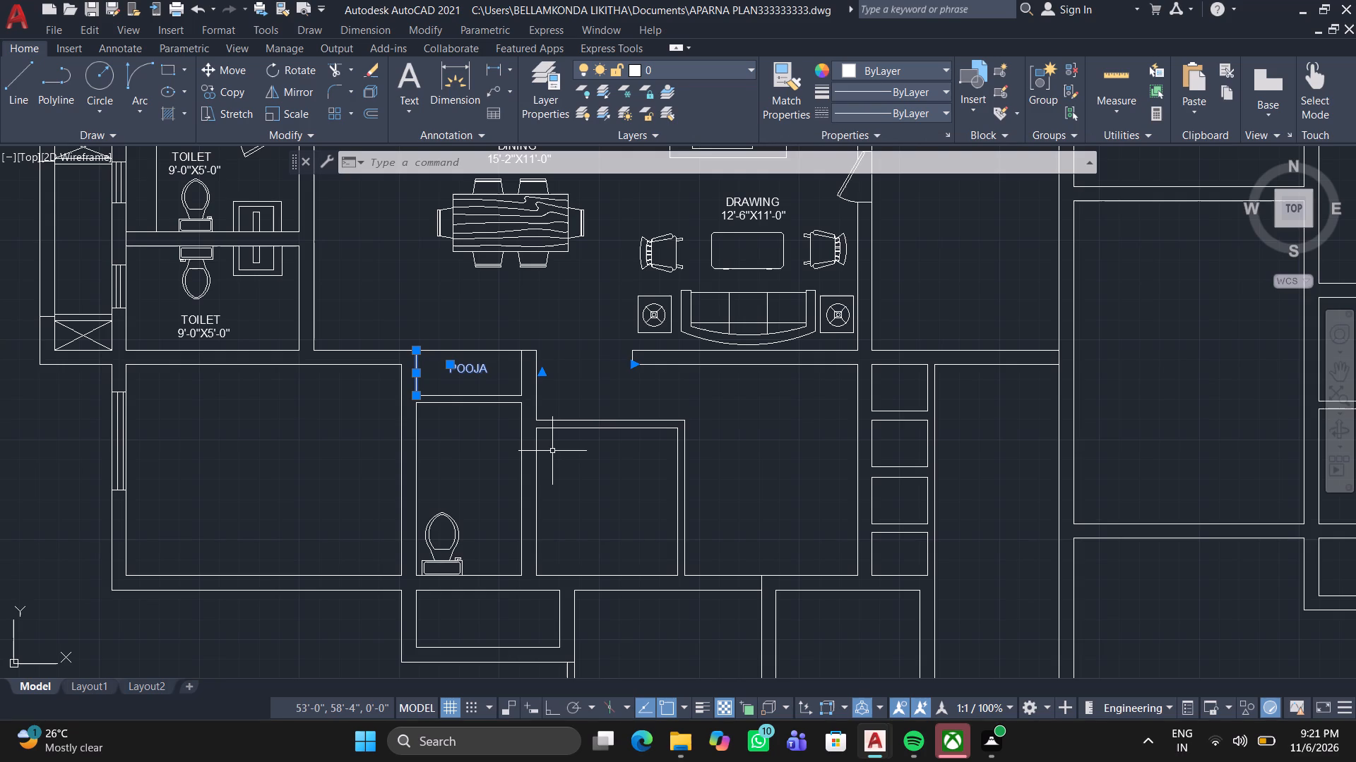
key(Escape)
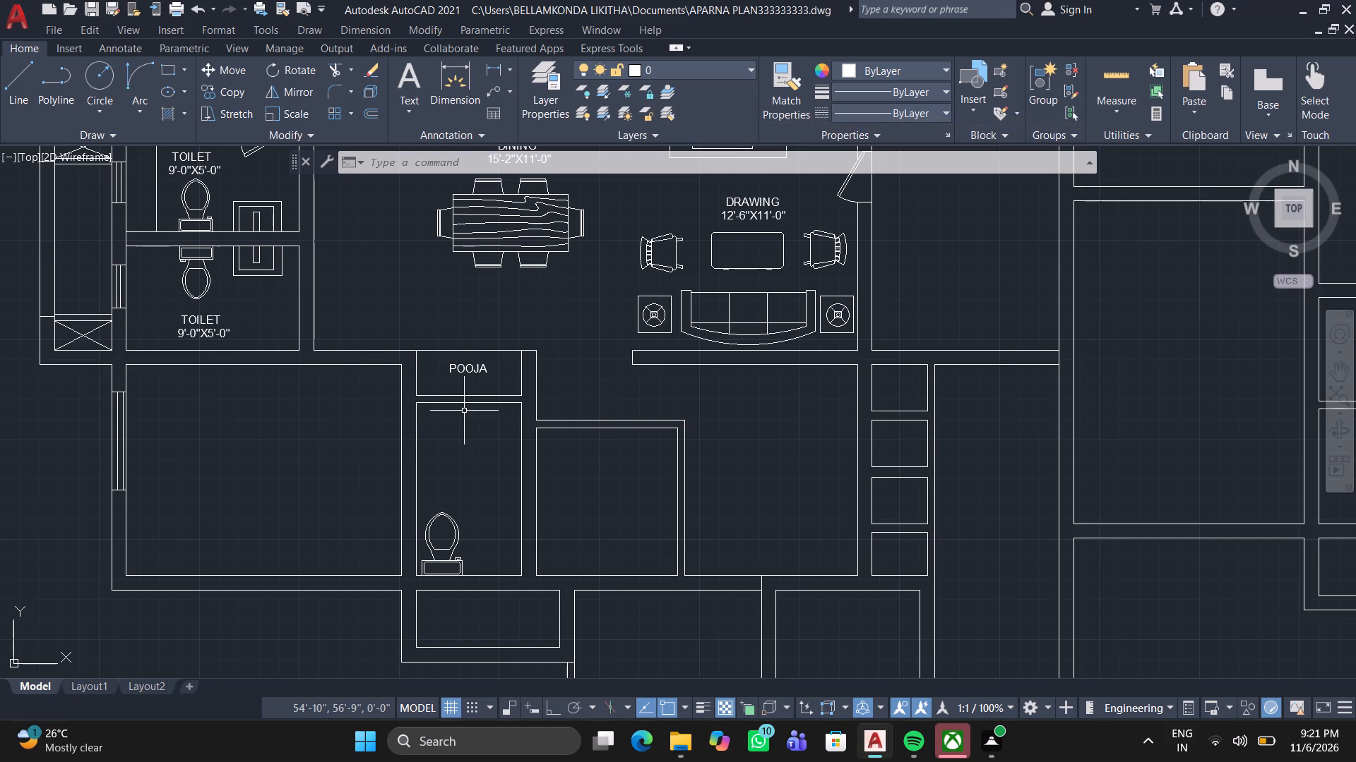
Copy the POOJA label straight down into the upper part of the narrow toilet room below.
click(468, 368)
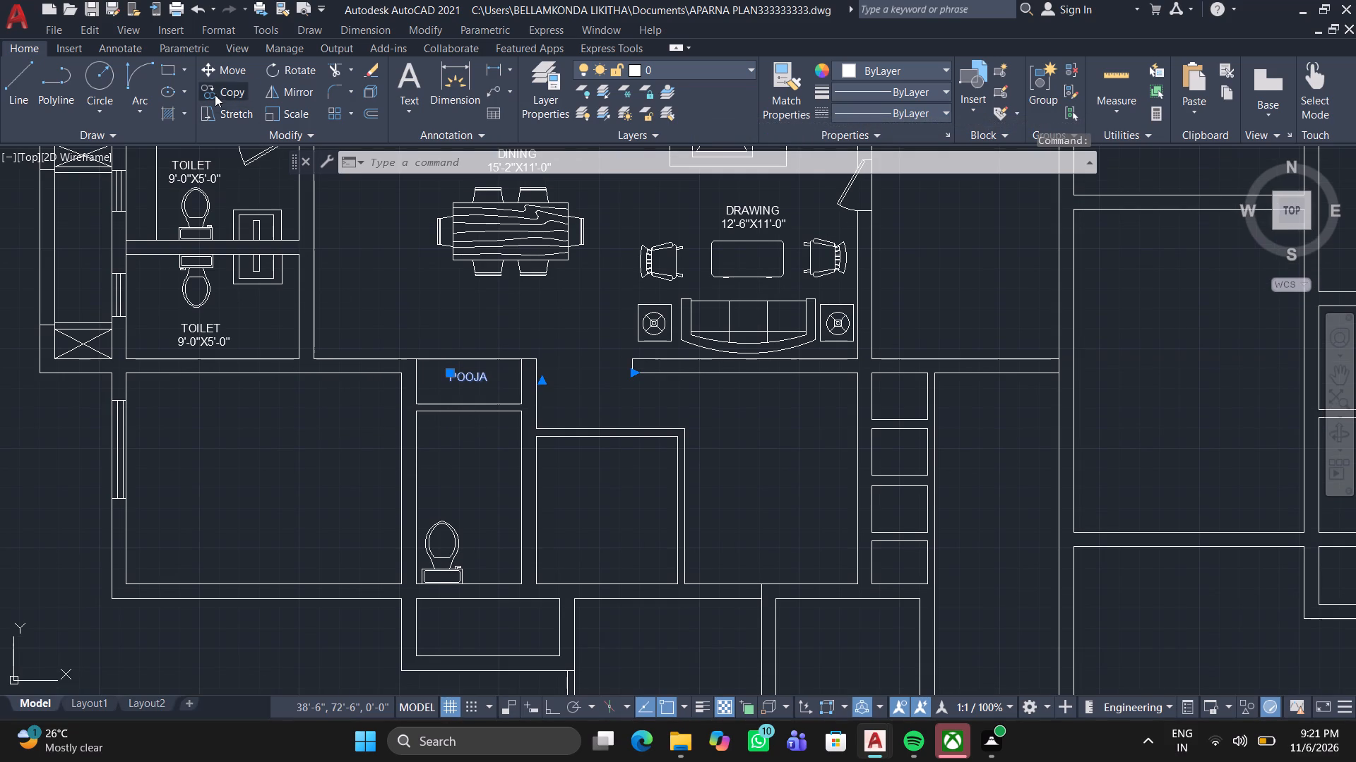
click(223, 84)
click(451, 373)
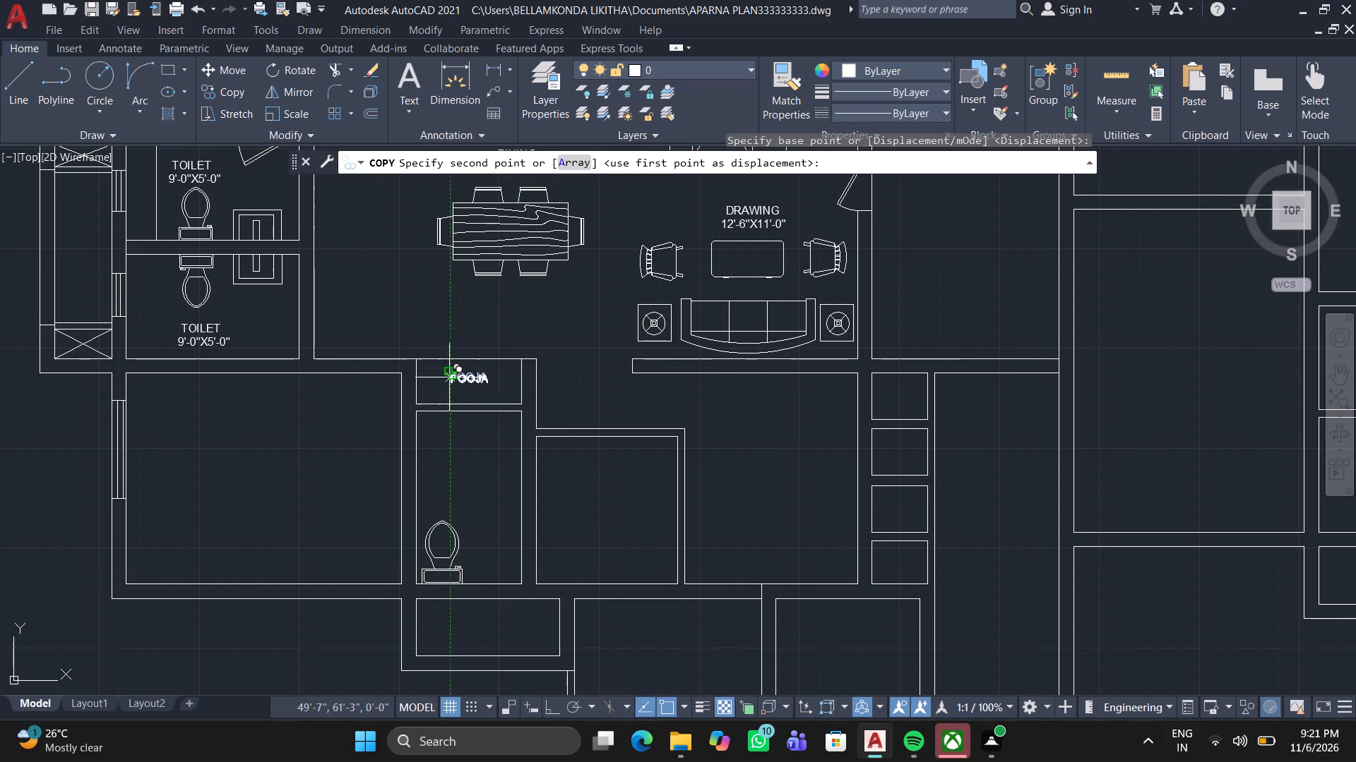
click(454, 432)
key(space)
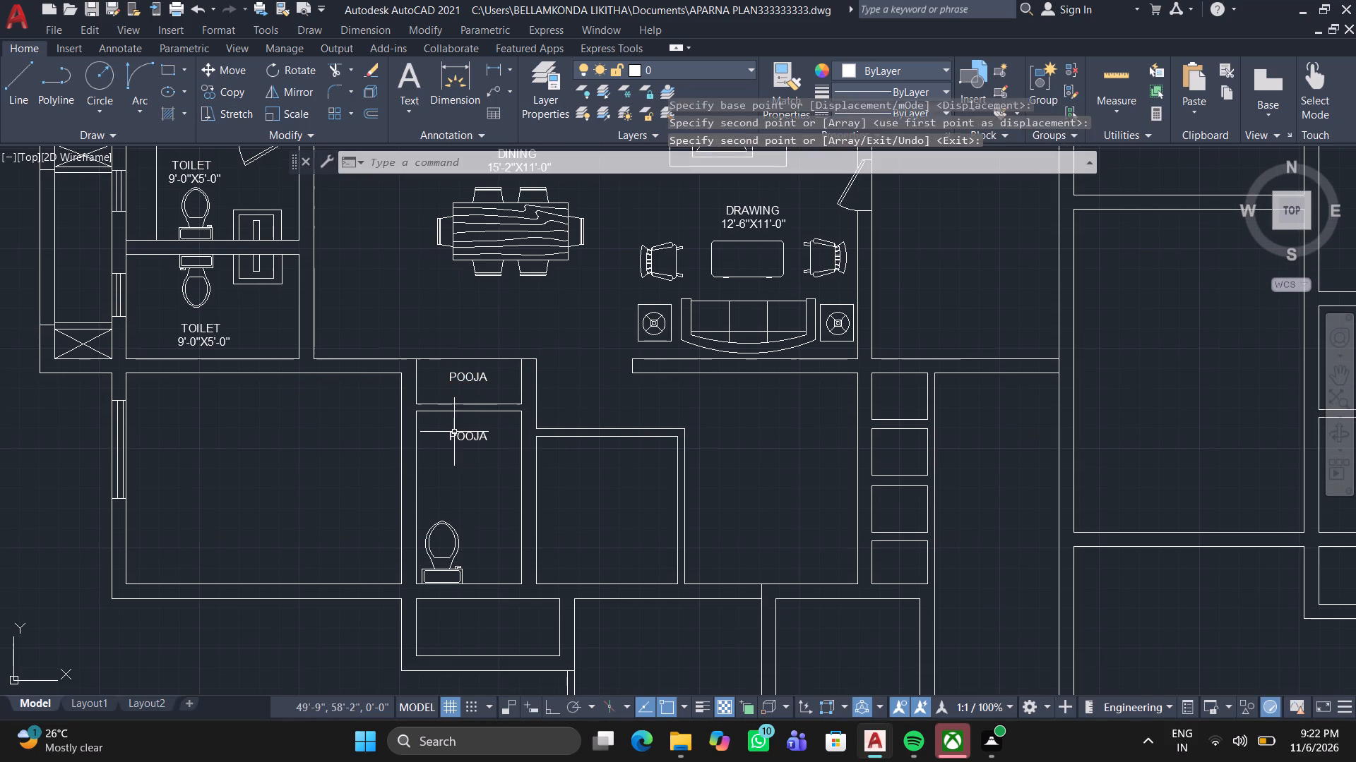
Replace the copied label's text with M.TOILET and 5'-6"X9'-0" on a second line.
double_click(455, 432)
triple_click(461, 432)
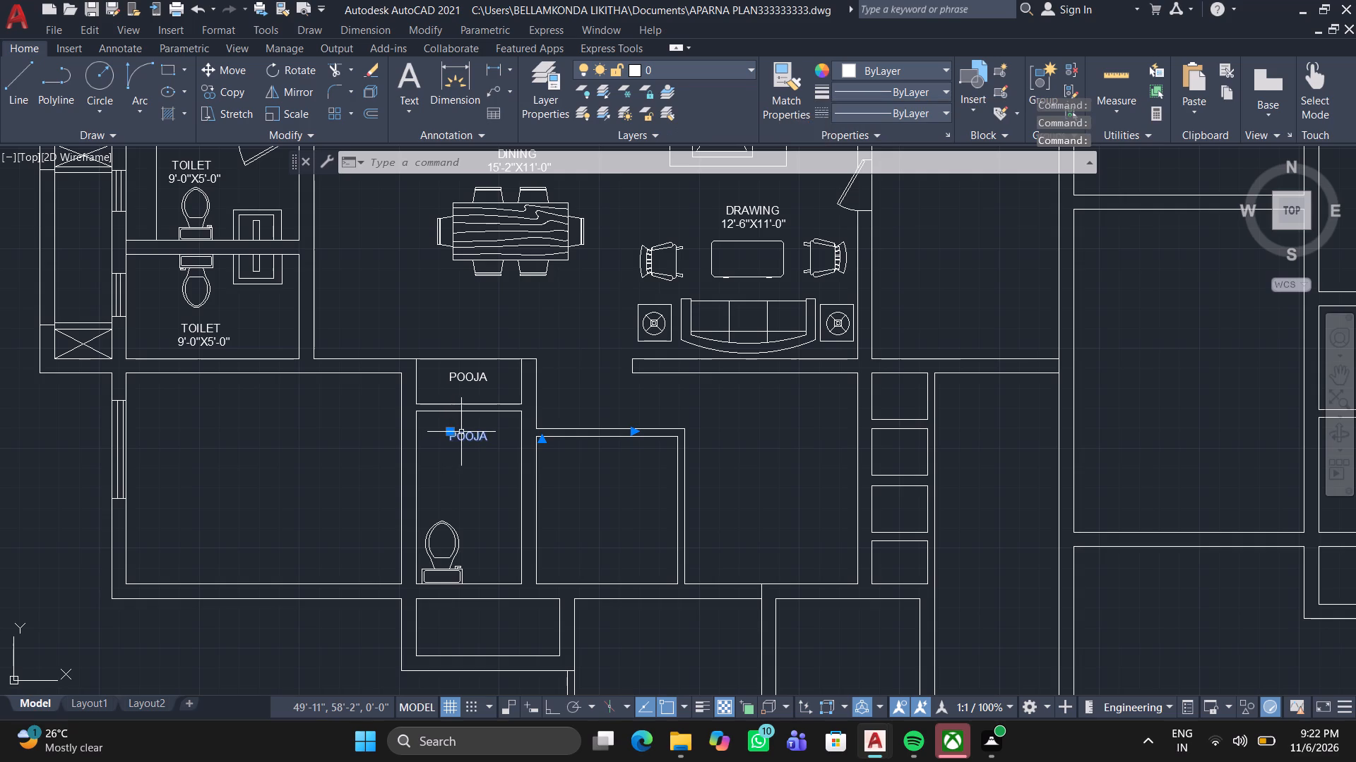
click(463, 430)
scroll(467, 428, up, 4)
scroll(660, 494, down, 1)
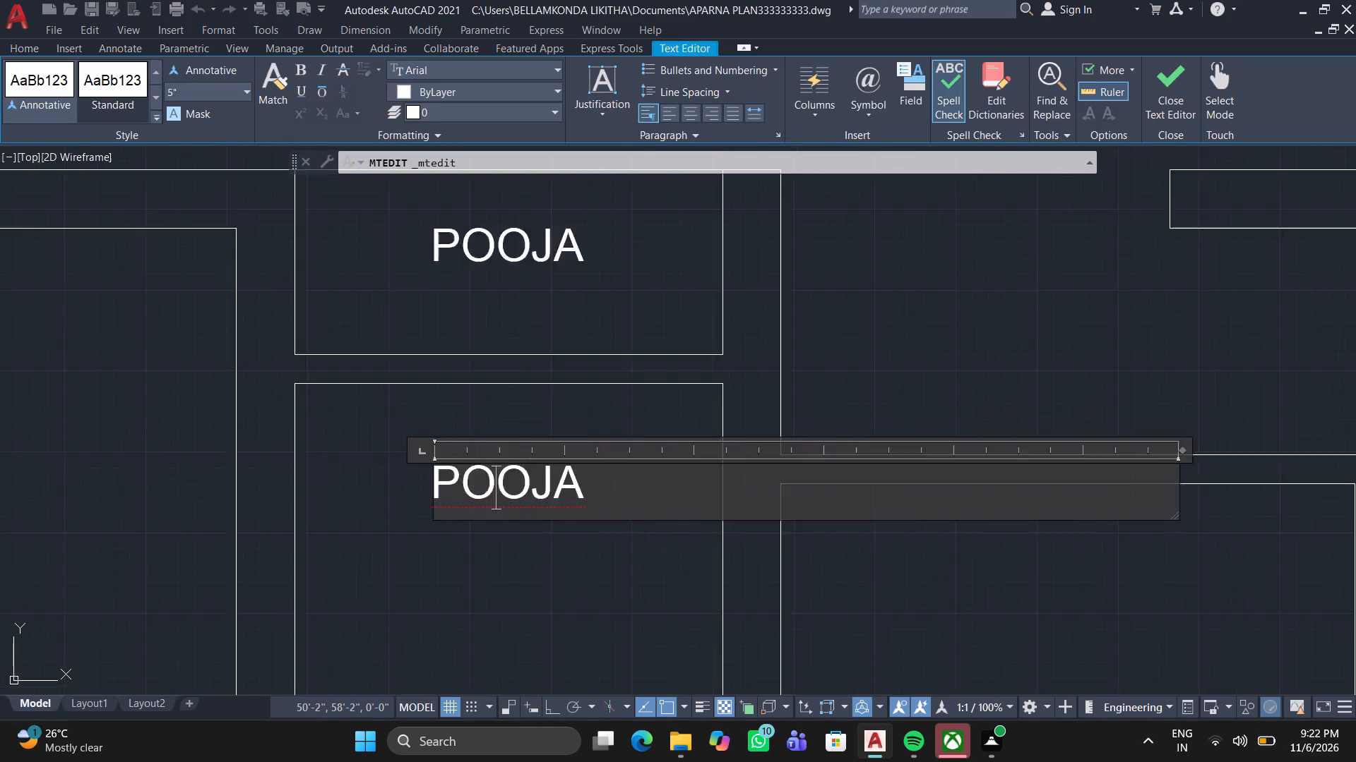
scroll(661, 494, down, 1)
middle_drag(647, 495, 432, 430)
drag(768, 391, 864, 395)
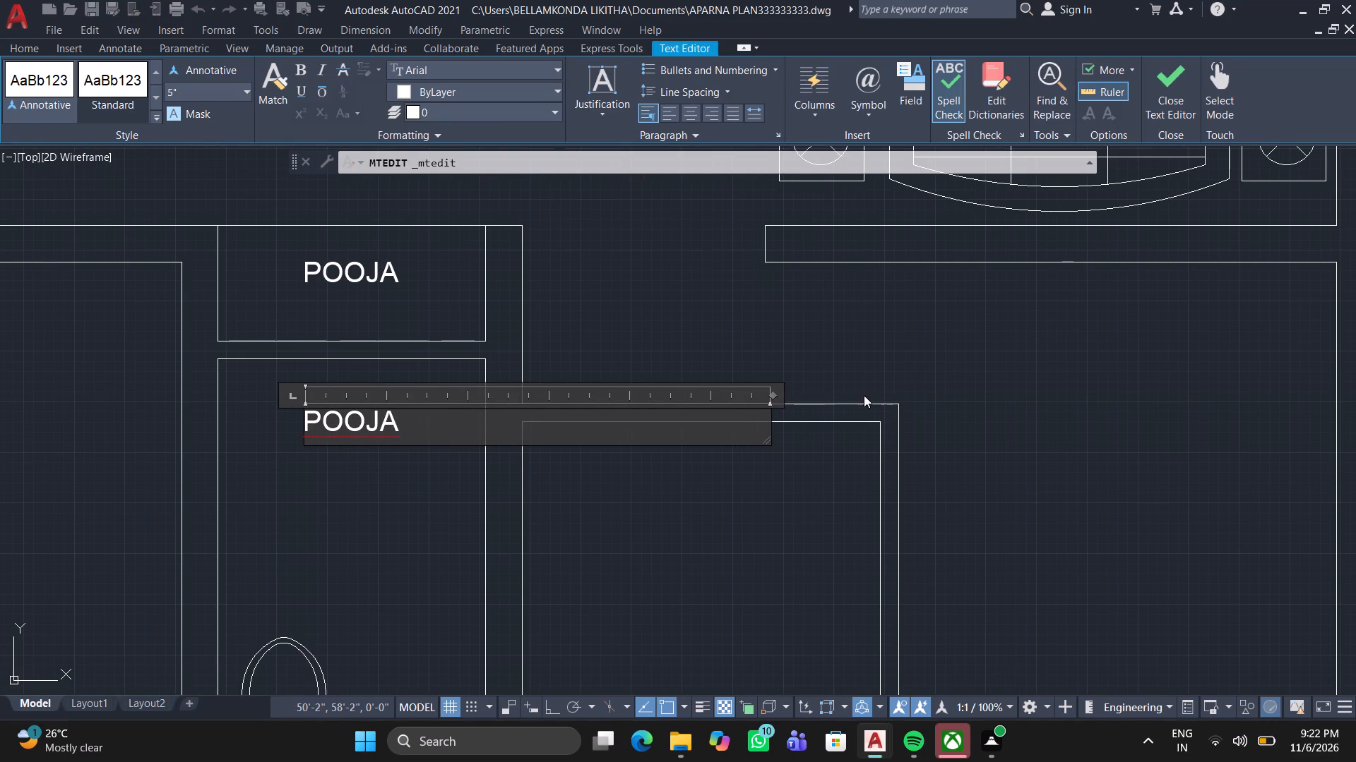
drag(864, 395, 872, 395)
drag(646, 440, 661, 532)
key(BackSpace)
key(BackSpace)
key(BackSpace)
key(BackSpace)
key(BackSpace)
key(BackSpace)
key(BackSpace)
key(BackSpace)
key(BackSpace)
key(BackSpace)
key(BackSpace)
key(BackSpace)
key(BackSpace)
key(BackSpace)
key(BackSpace)
key(BackSpace)
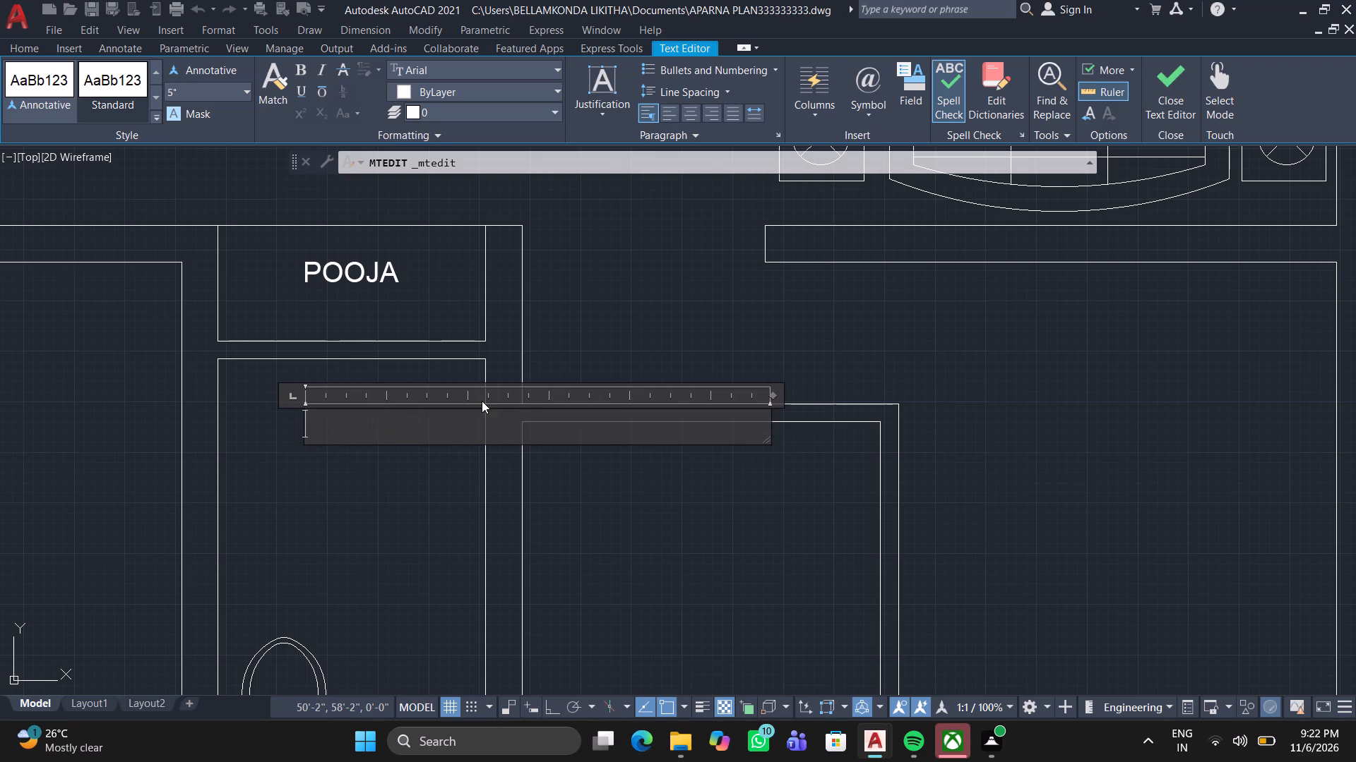
text(M.TP)
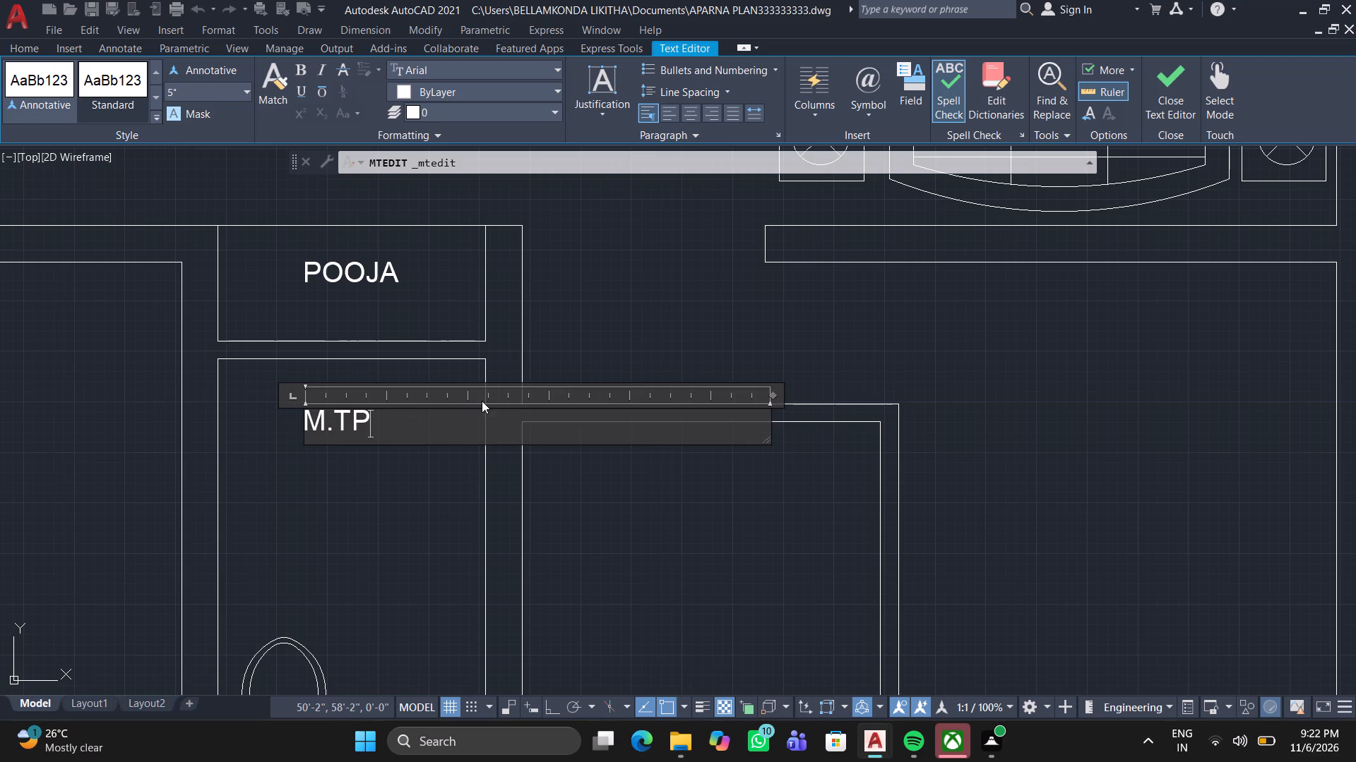
key(BackSpace)
text(OILET)
key(Return)
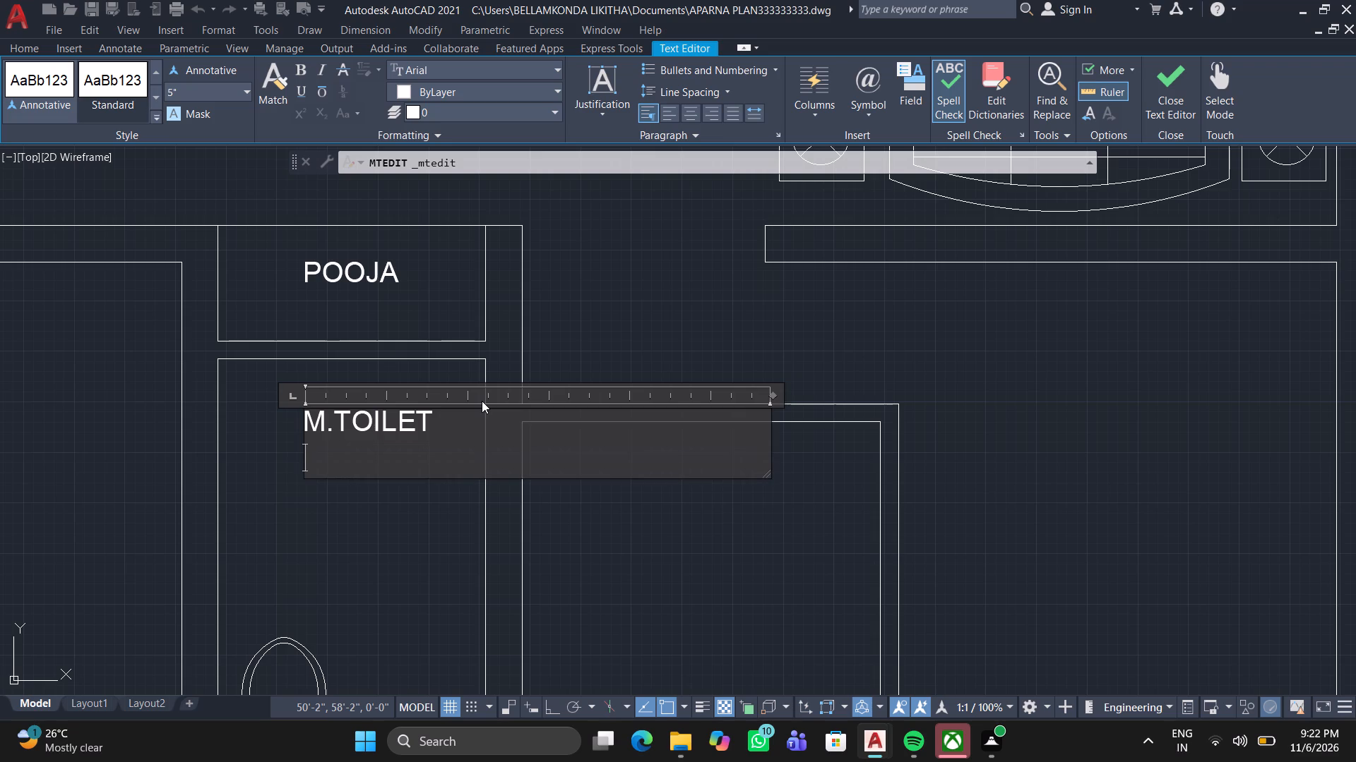
key(5)
text('-6)
key(shift+quotedbl)
key(x)
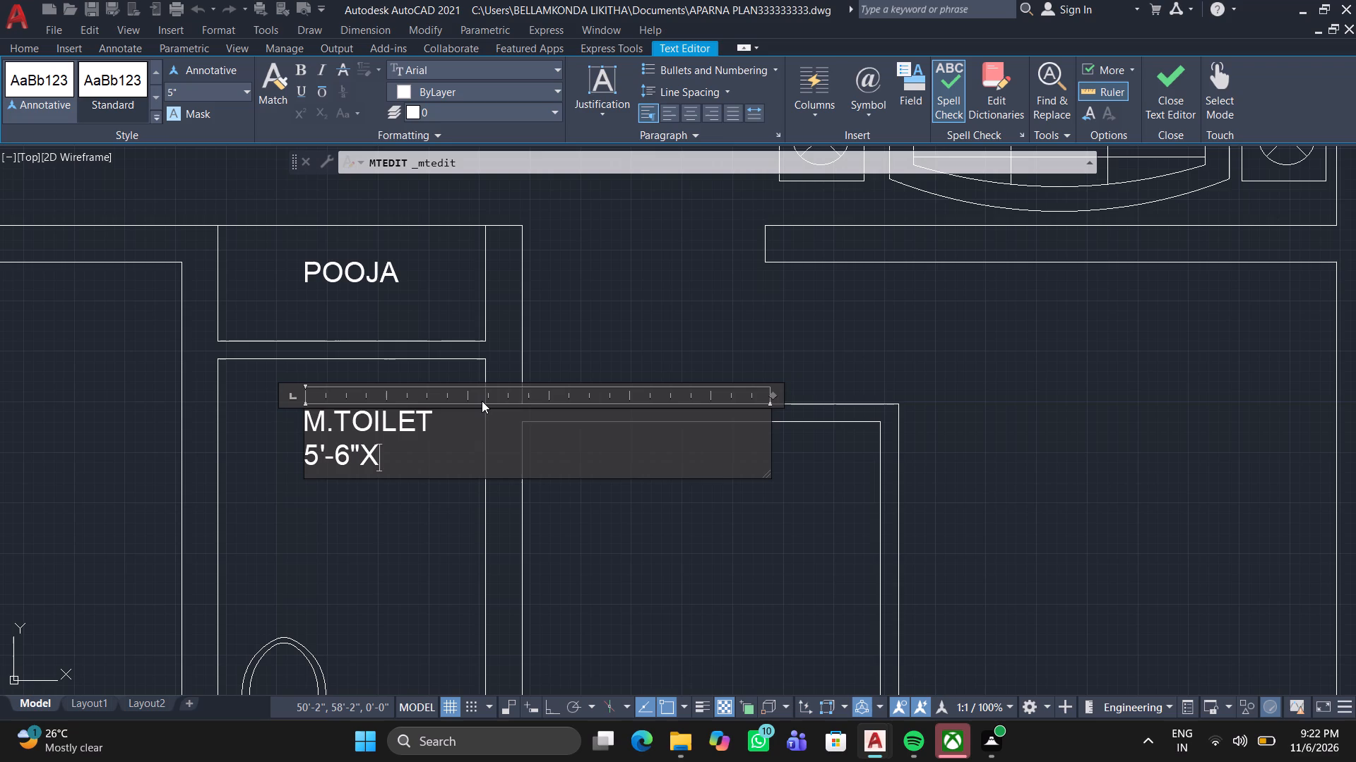
text(9')
text(-0)
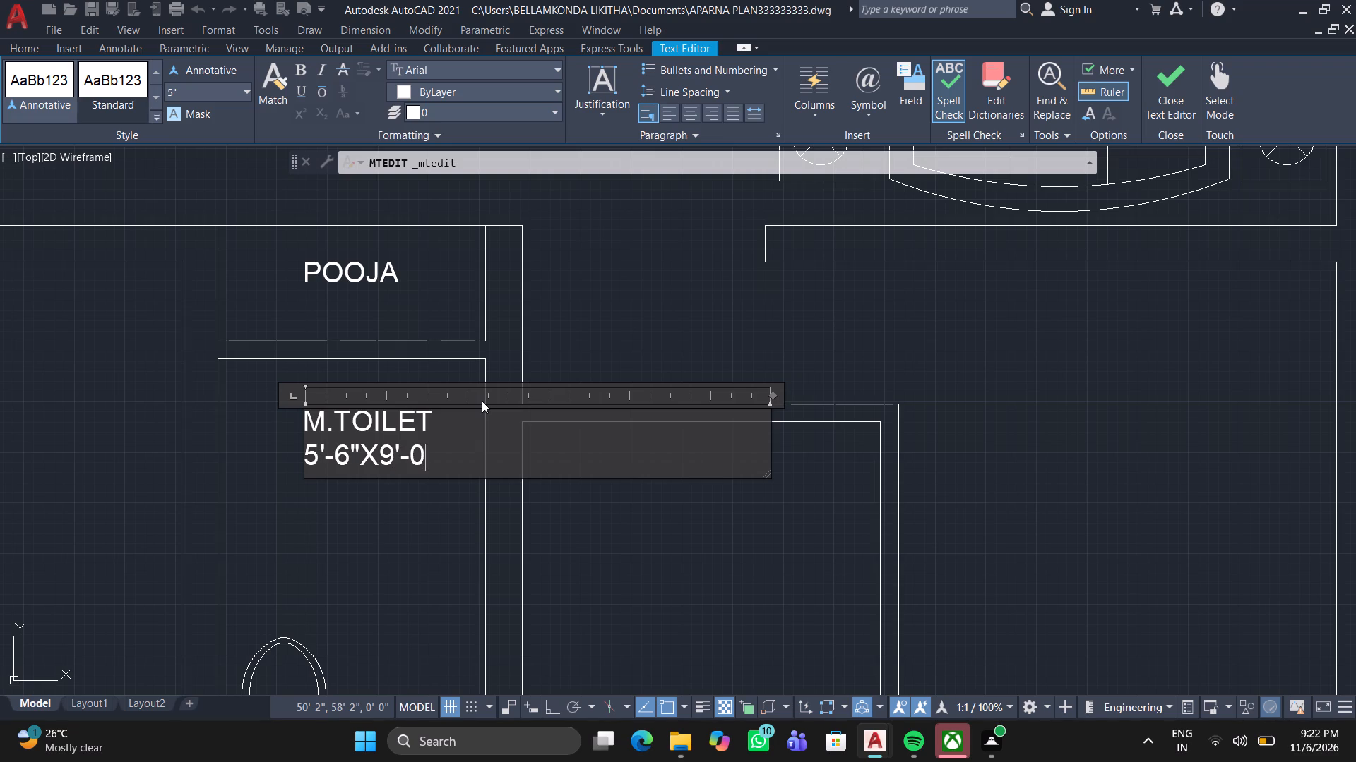
key(shift+quotedbl)
key(Escape)
key(Return)
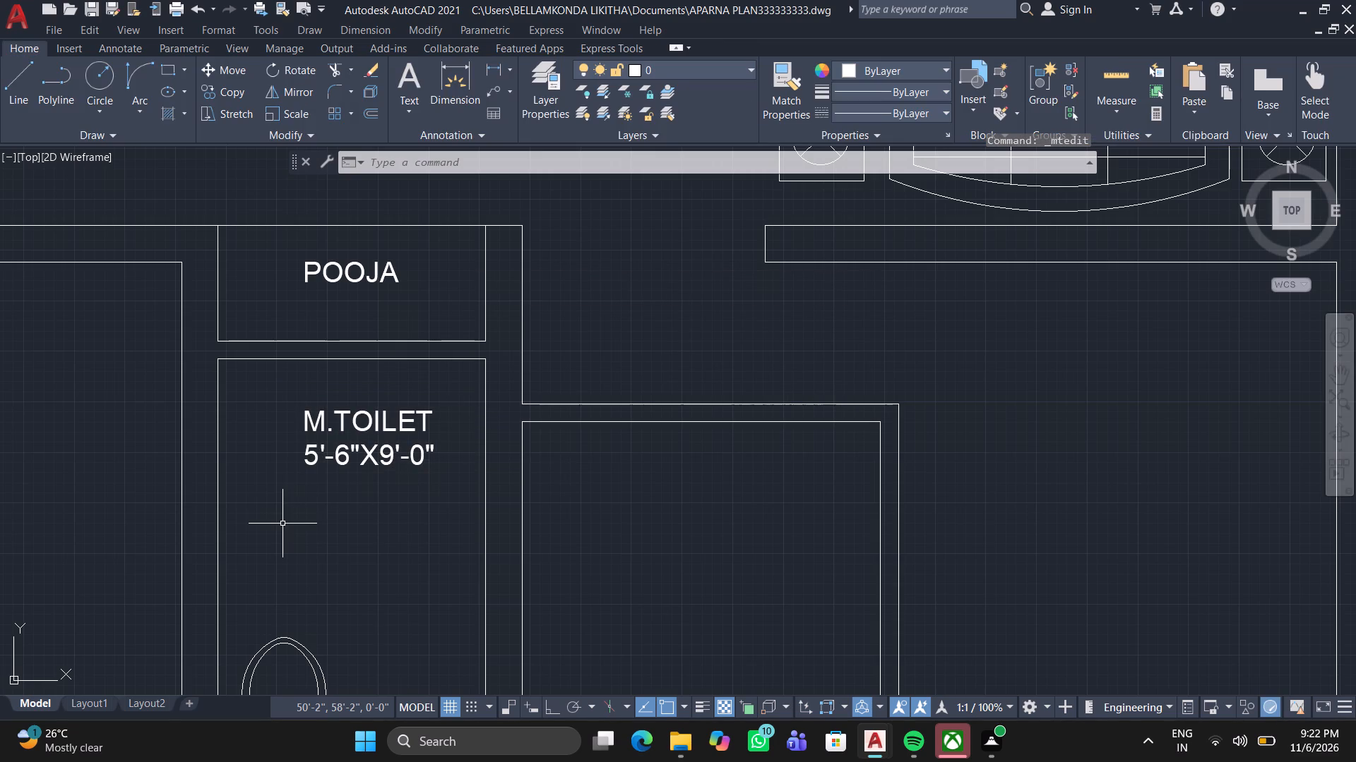
Draw three nested rectangles against the M.TOILET's right wall below its label, with the innermost one a thin bar.
middle_drag(291, 519, 355, 503)
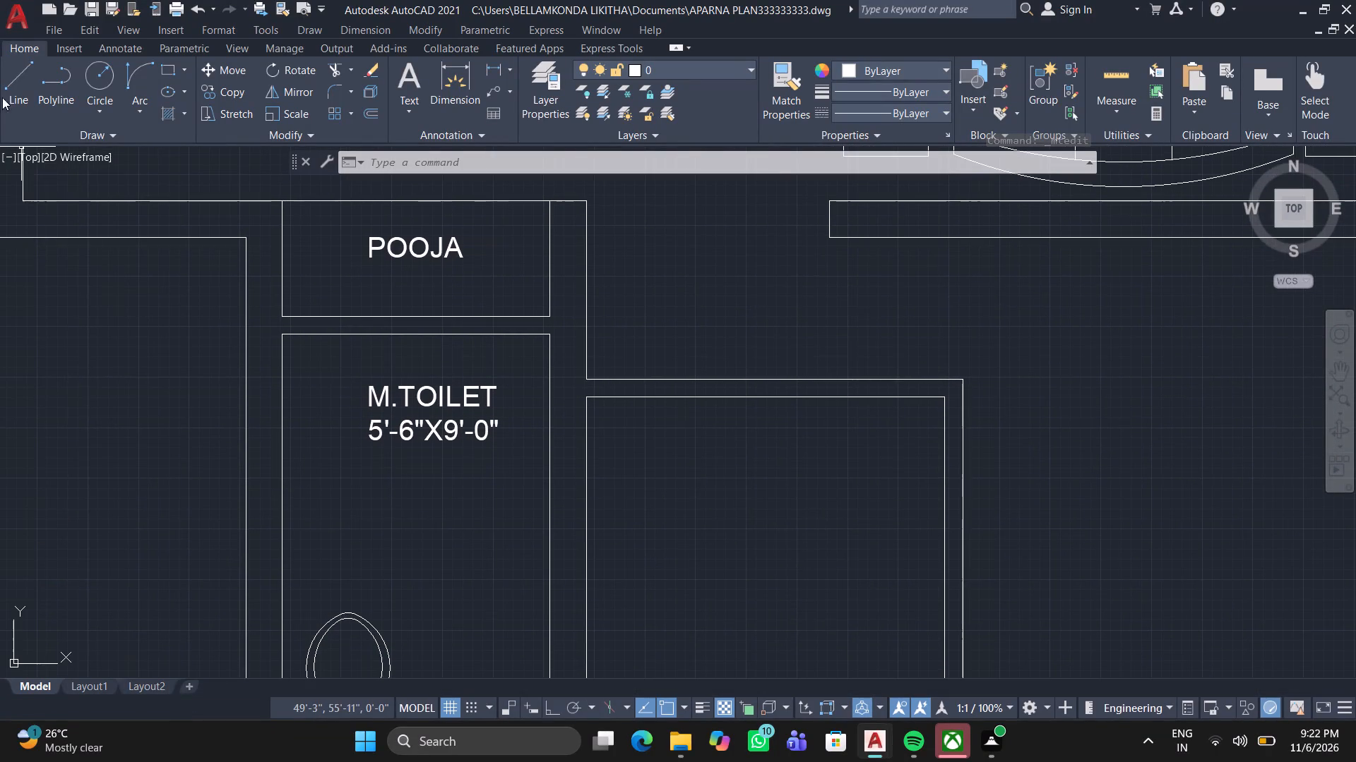
click(167, 66)
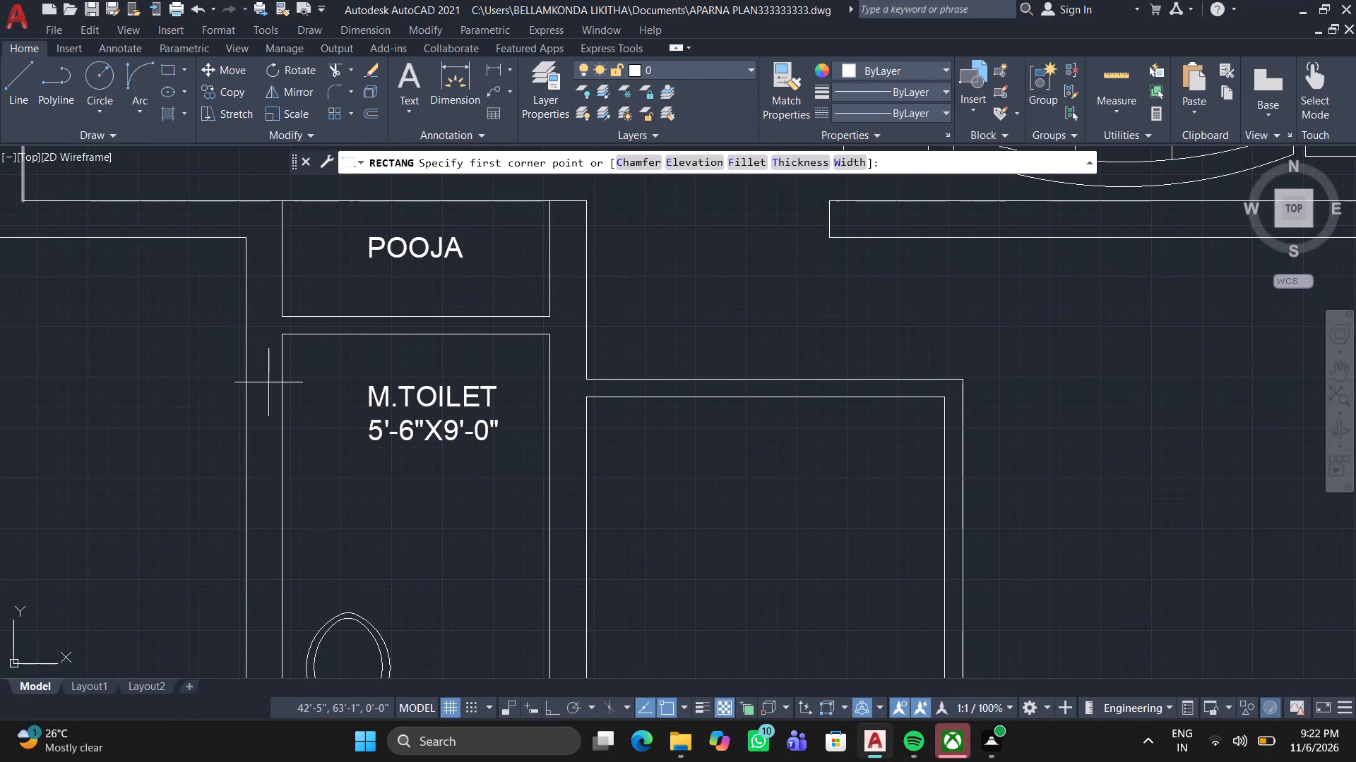
click(540, 480)
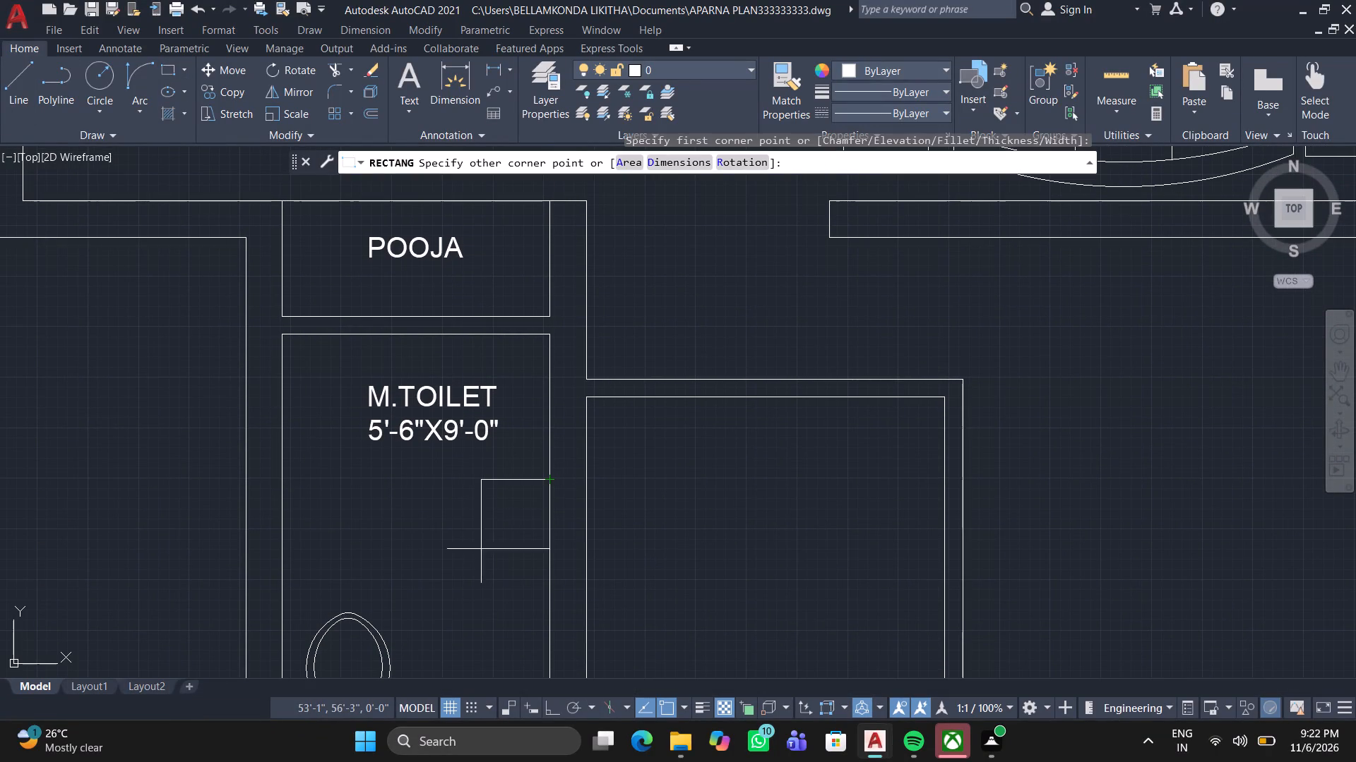
scroll(471, 566, down, 1)
middle_drag(470, 567, 456, 509)
click(453, 522)
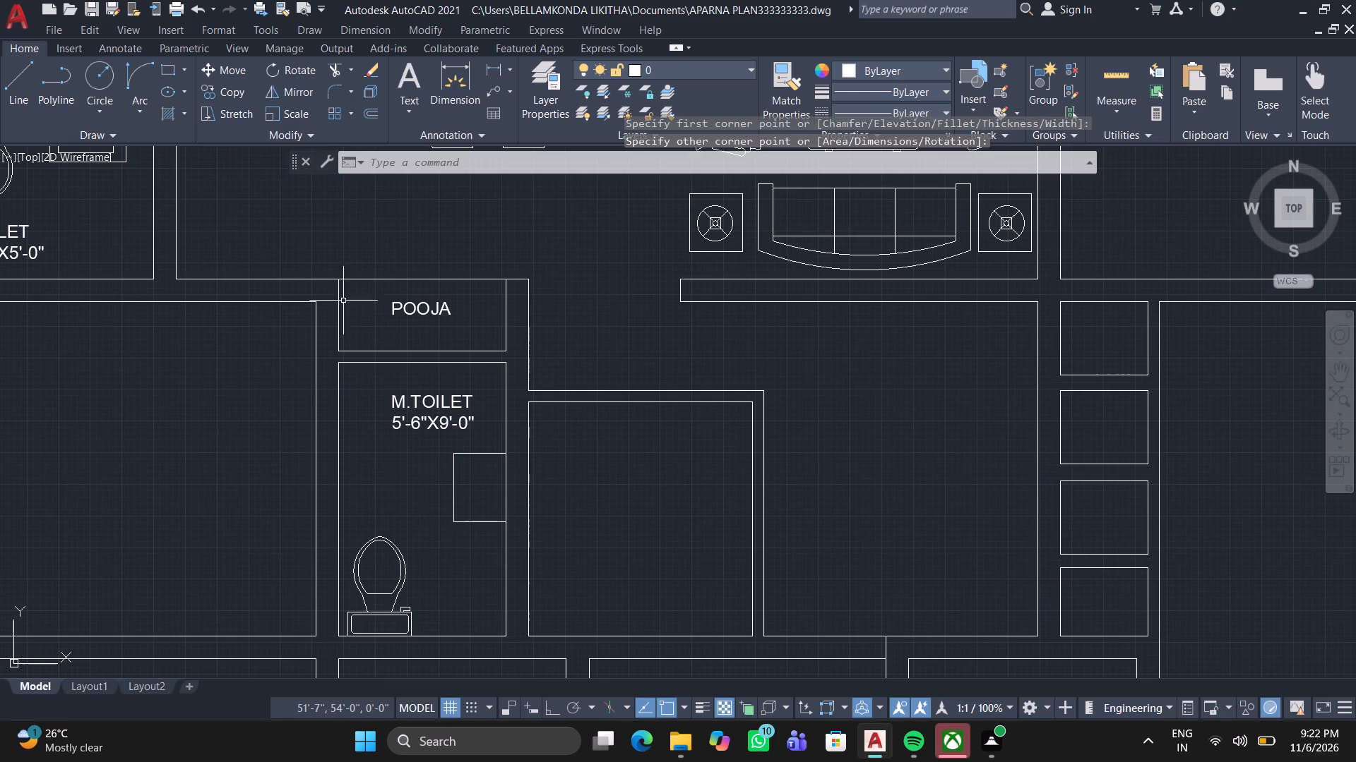
click(167, 62)
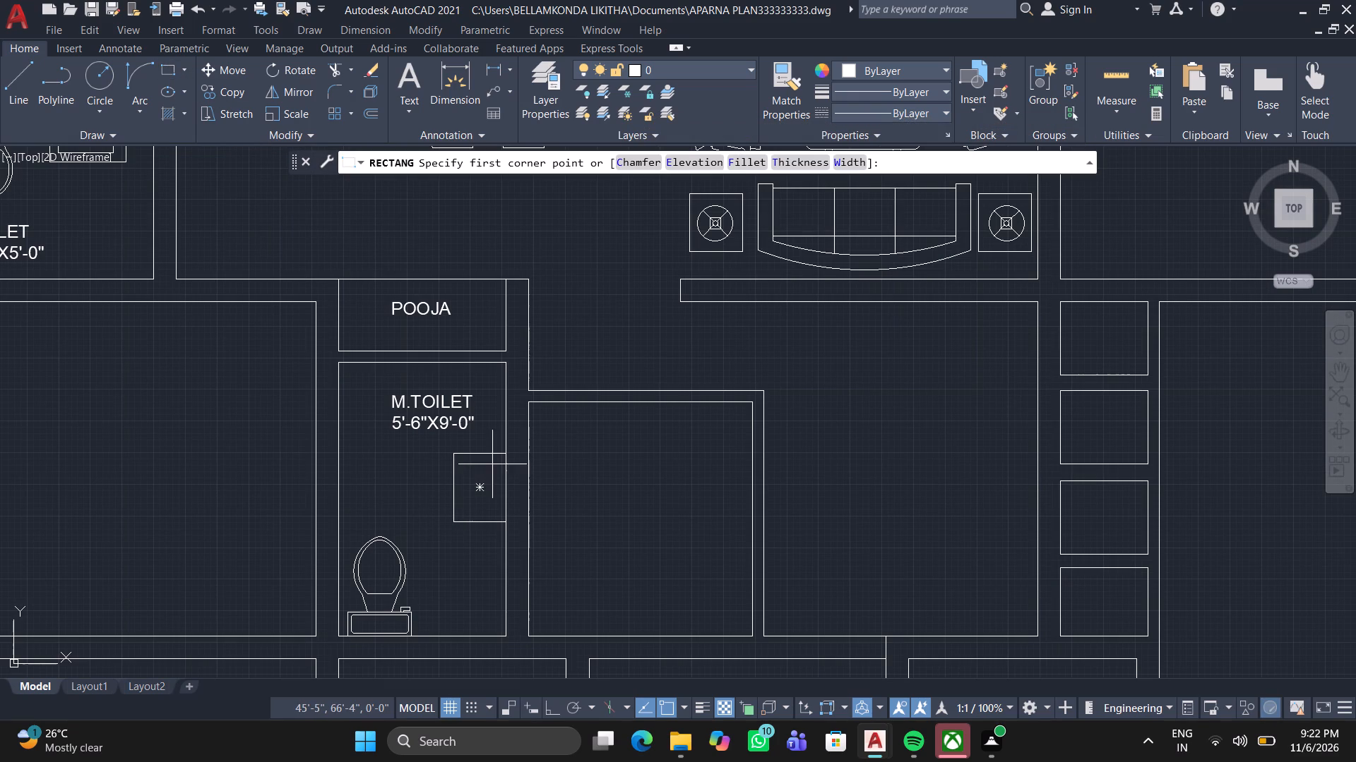
click(499, 464)
scroll(460, 476, up, 2)
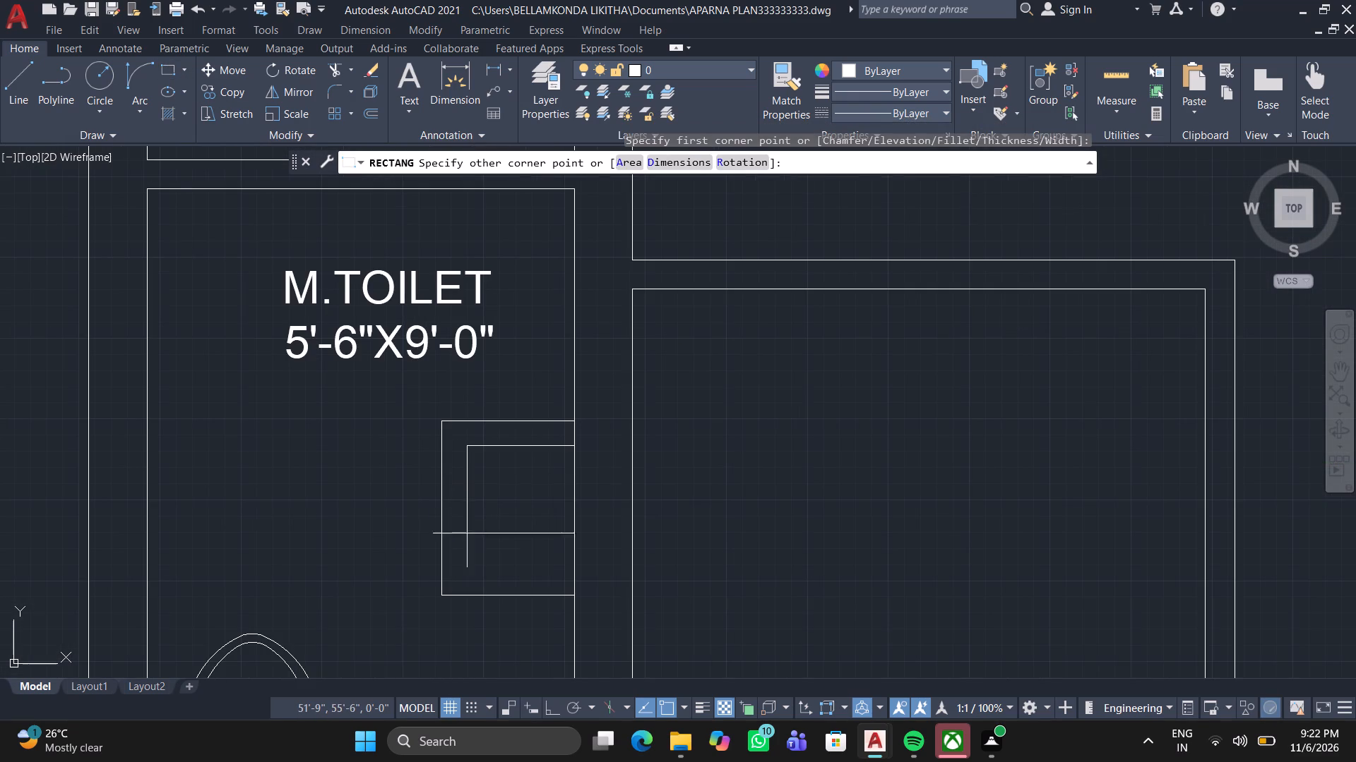
click(460, 574)
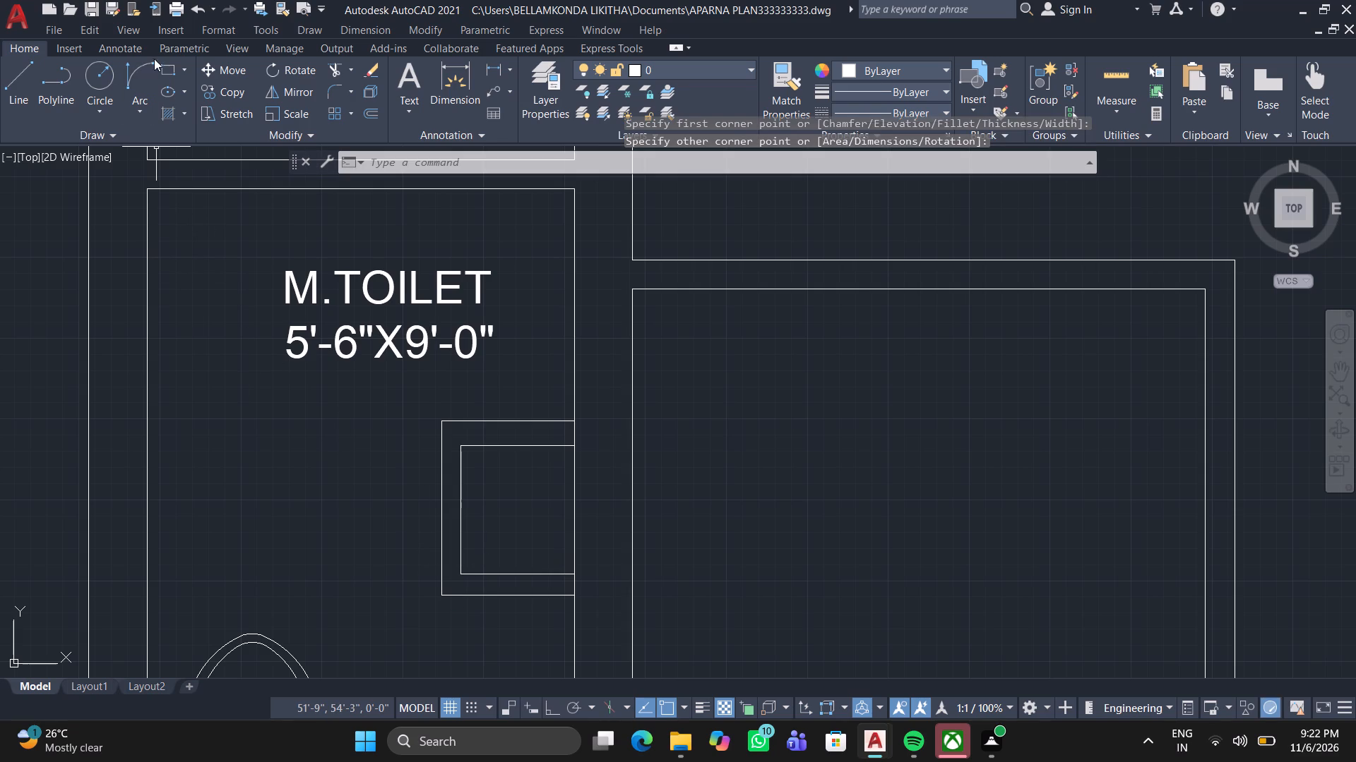
drag(169, 72, 169, 81)
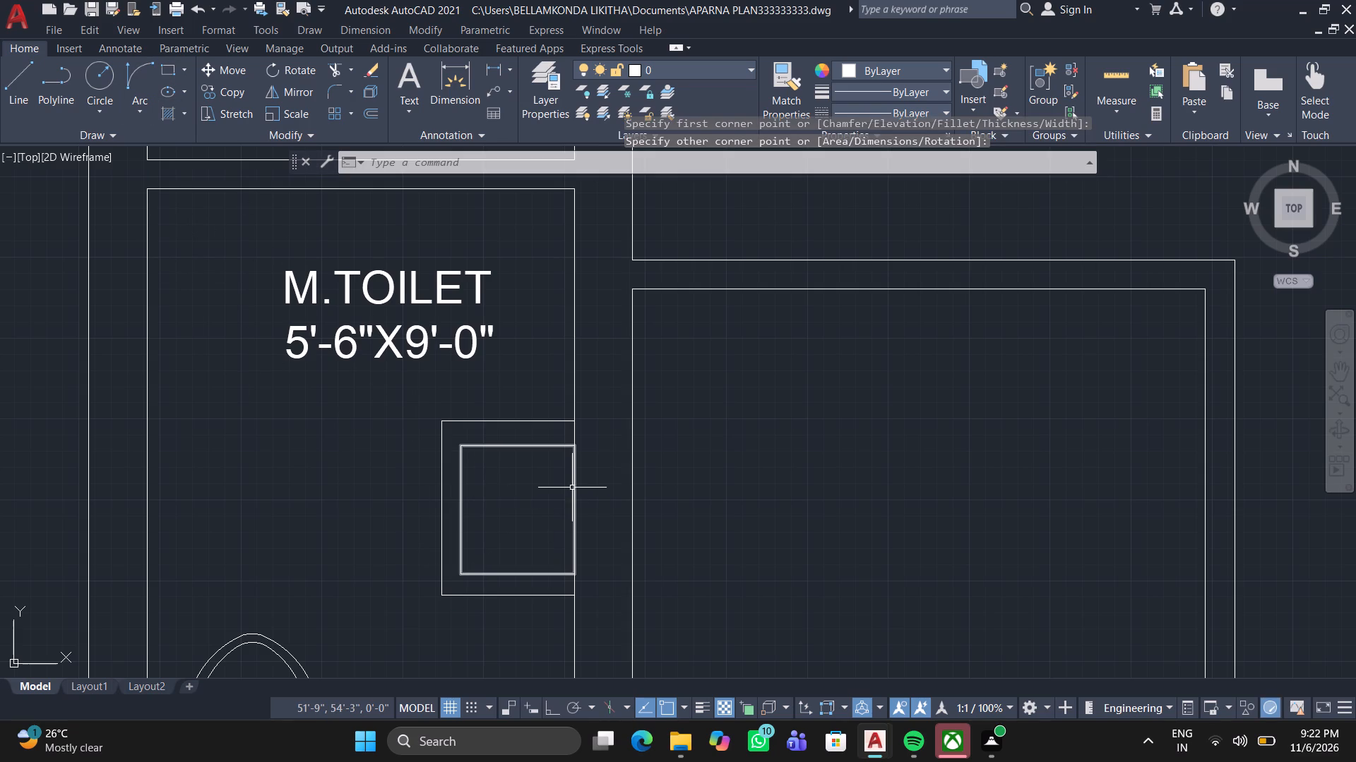
click(168, 67)
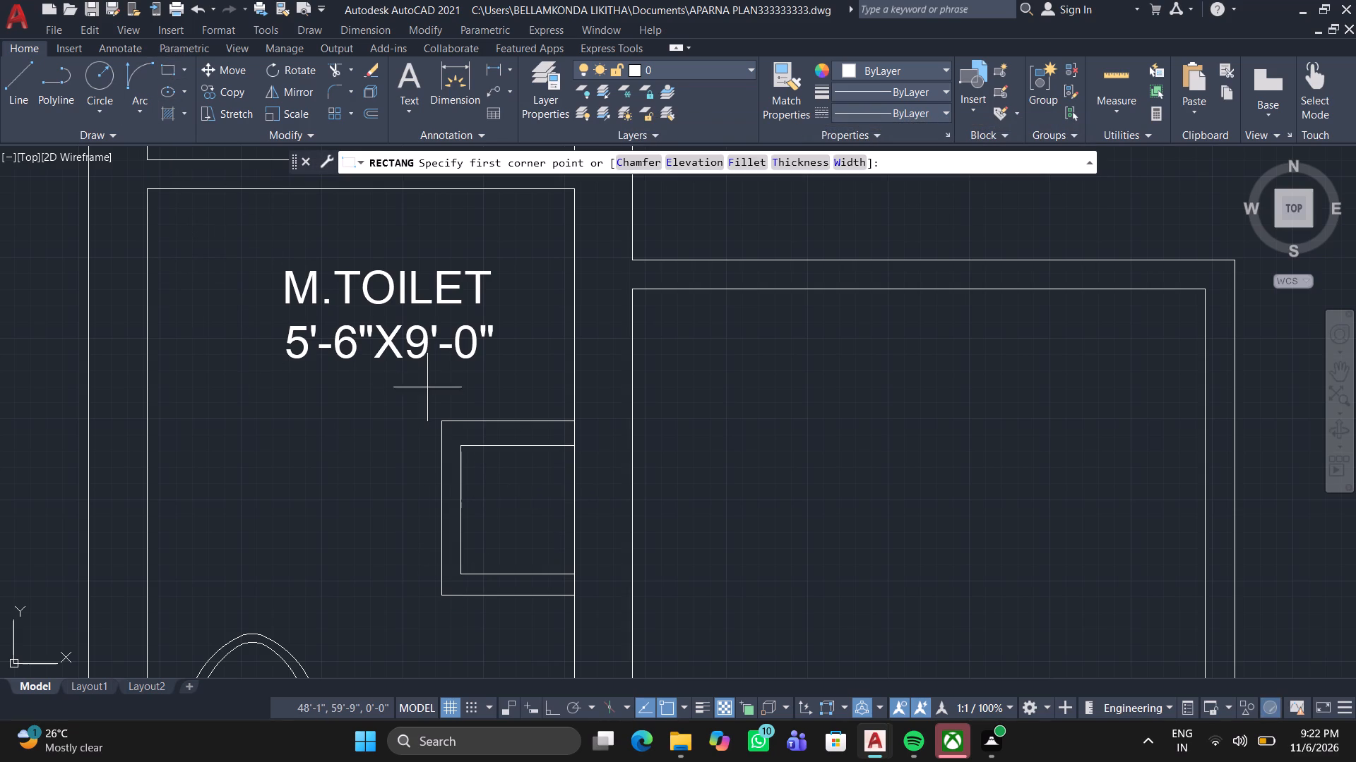
click(571, 488)
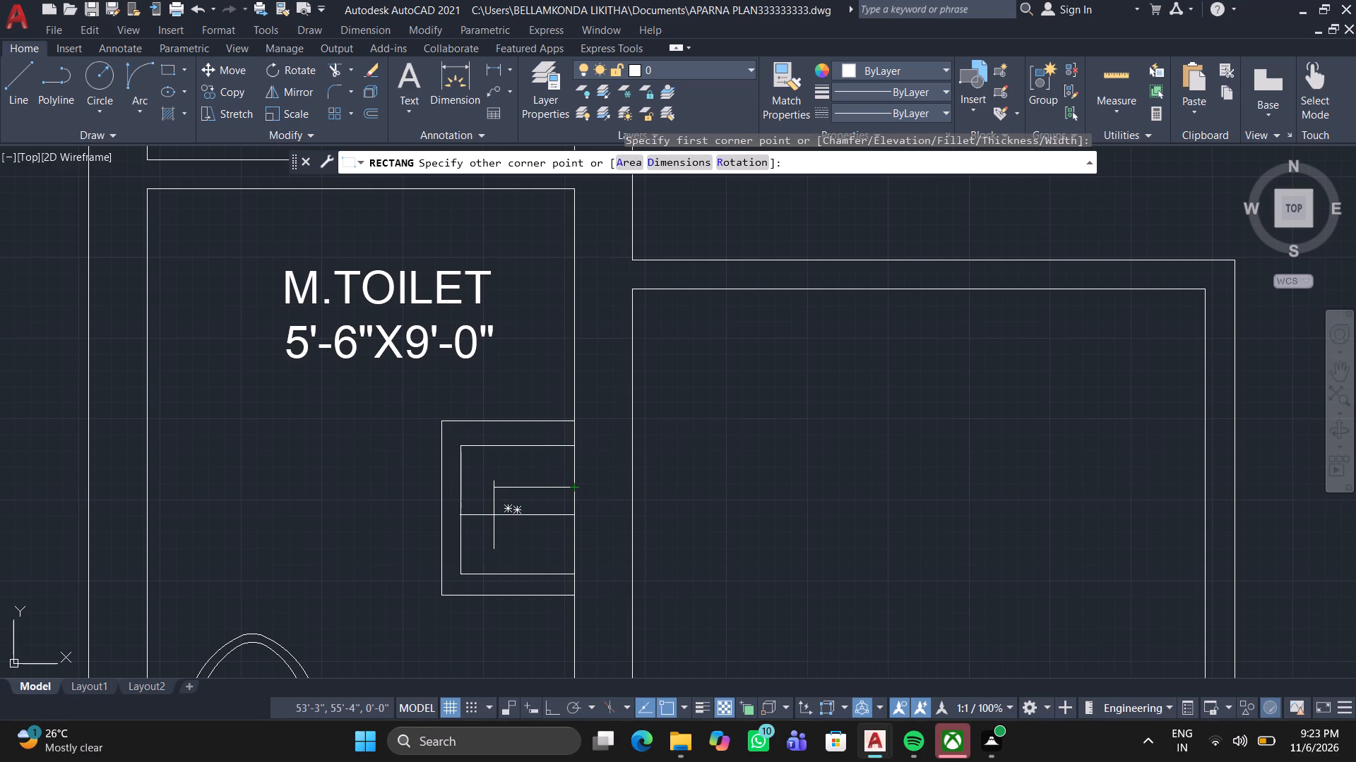
click(492, 516)
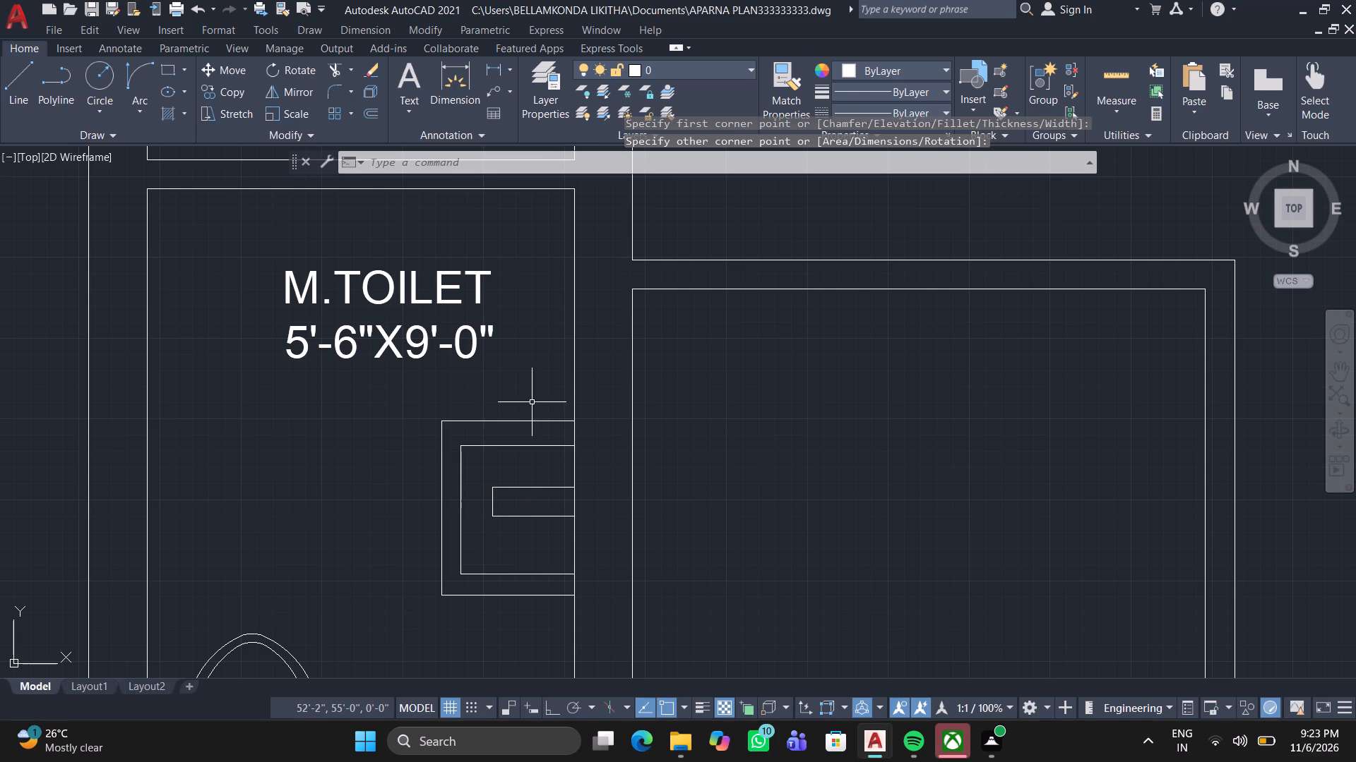
Copy the BED ROOM 2 door by its hinge-side jamb corner onto the M.TOILET's left wall, just above the toilet.
scroll(513, 456, down, 2)
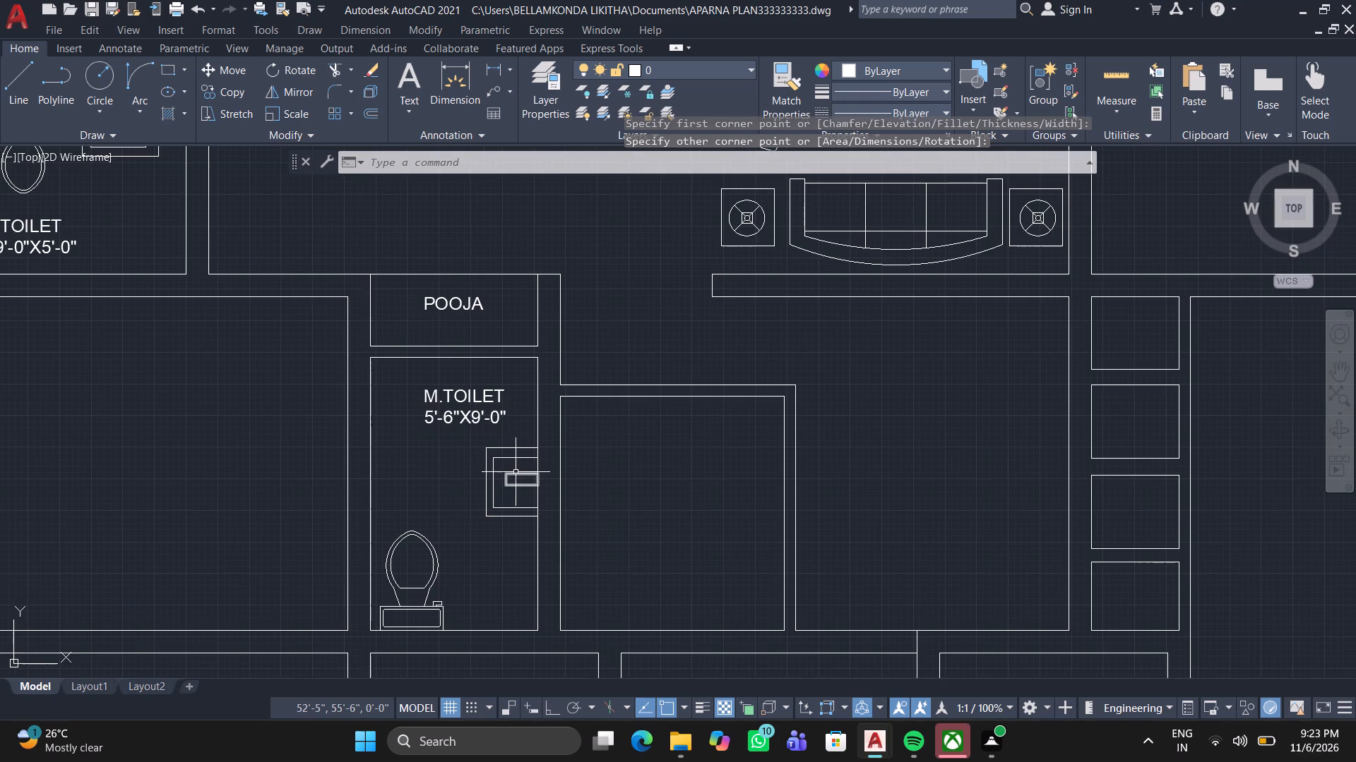
scroll(404, 467, down, 1)
scroll(259, 350, down, 1)
middle_drag(270, 342, 278, 359)
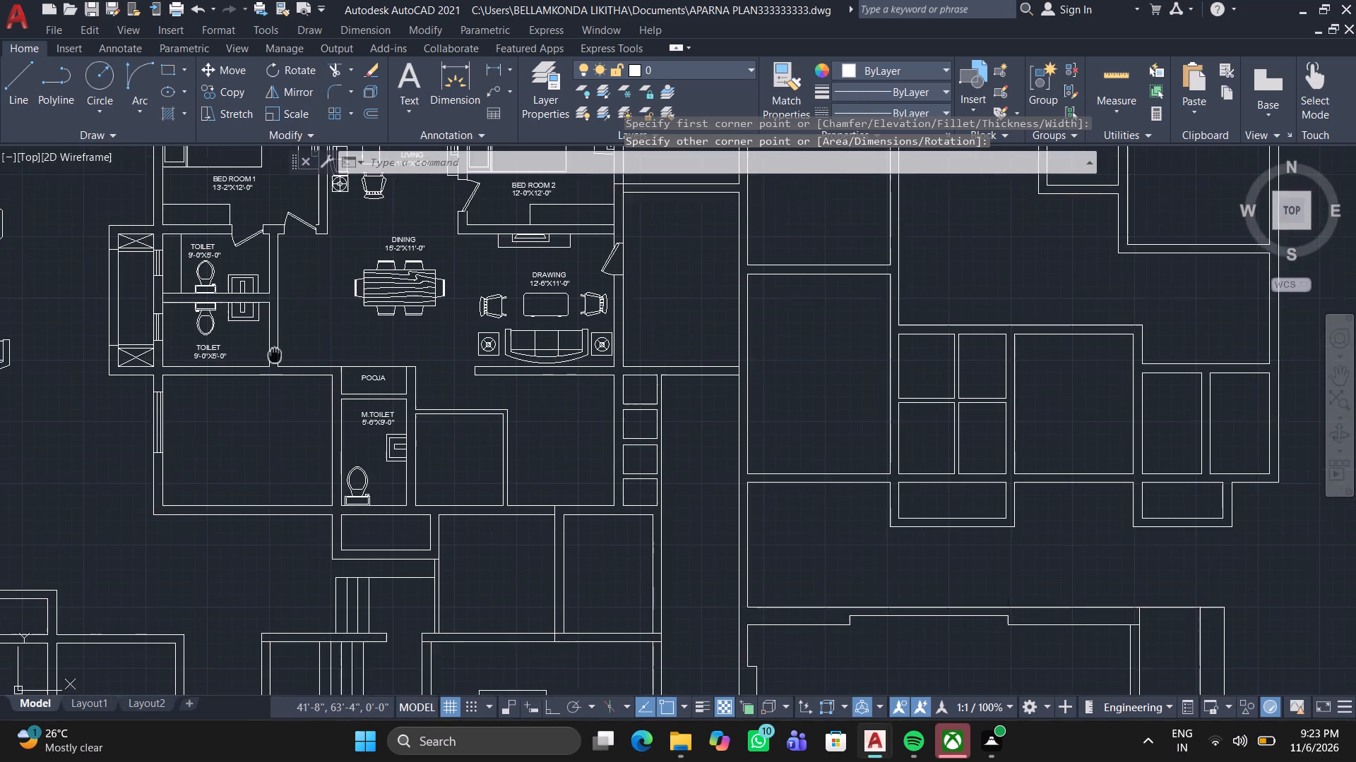
middle_drag(278, 359, 289, 384)
click(484, 224)
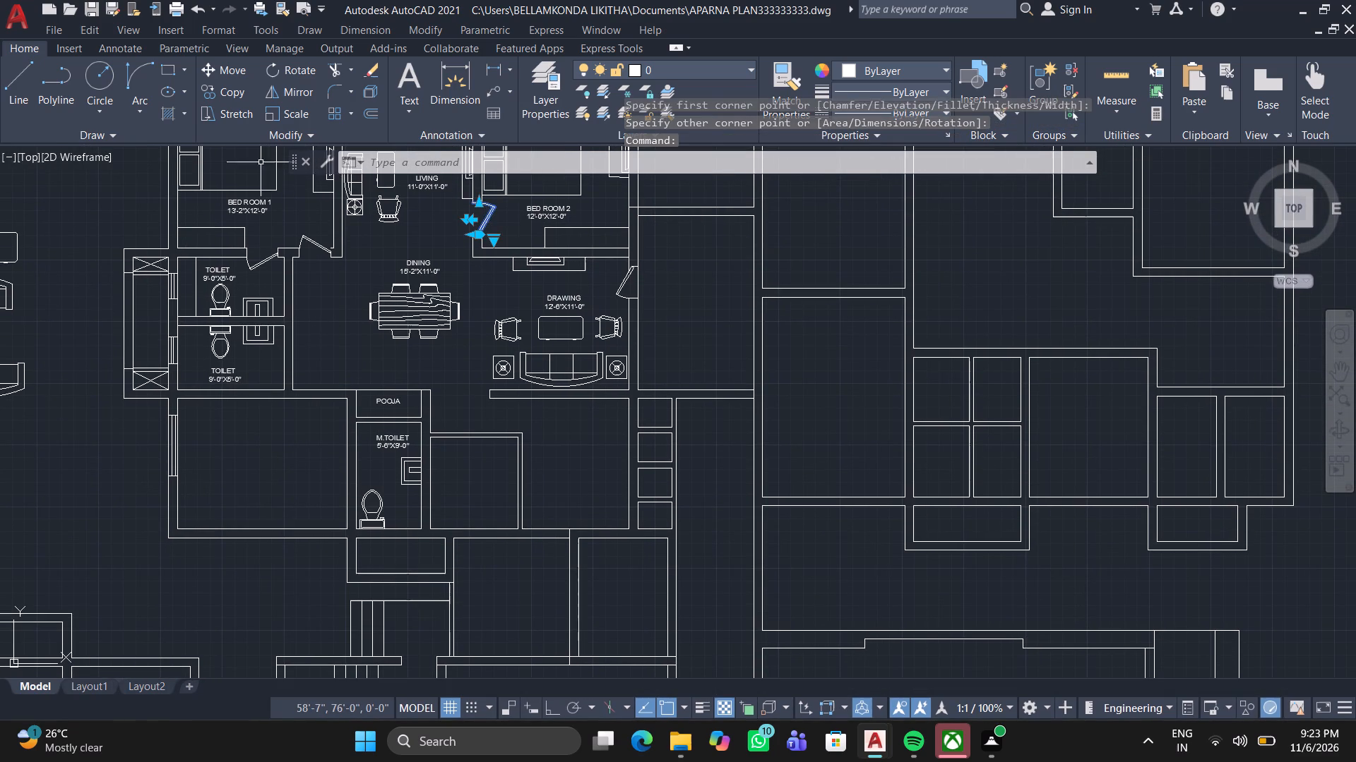
click(235, 91)
scroll(472, 238, up, 1)
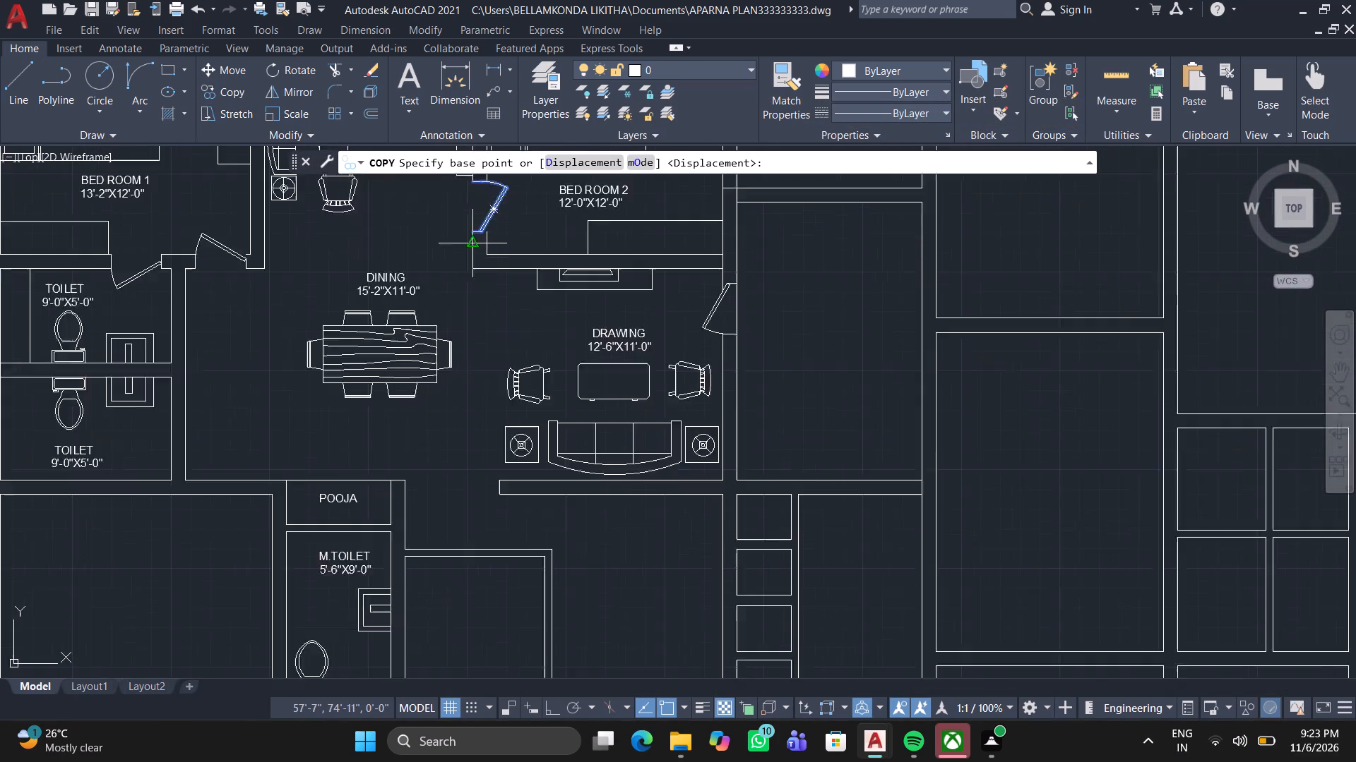
scroll(471, 238, up, 1)
click(470, 230)
scroll(392, 384, down, 2)
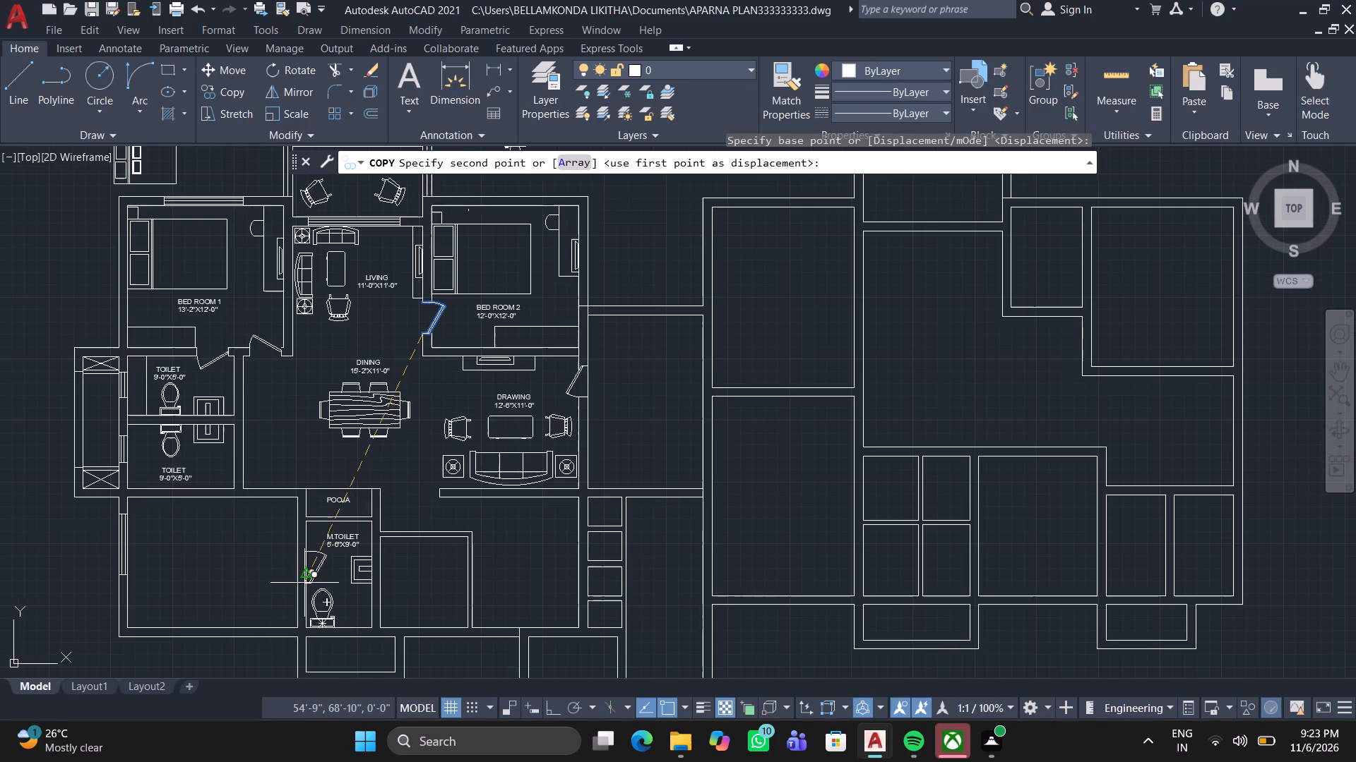
scroll(299, 576, up, 2)
middle_drag(285, 561, 313, 459)
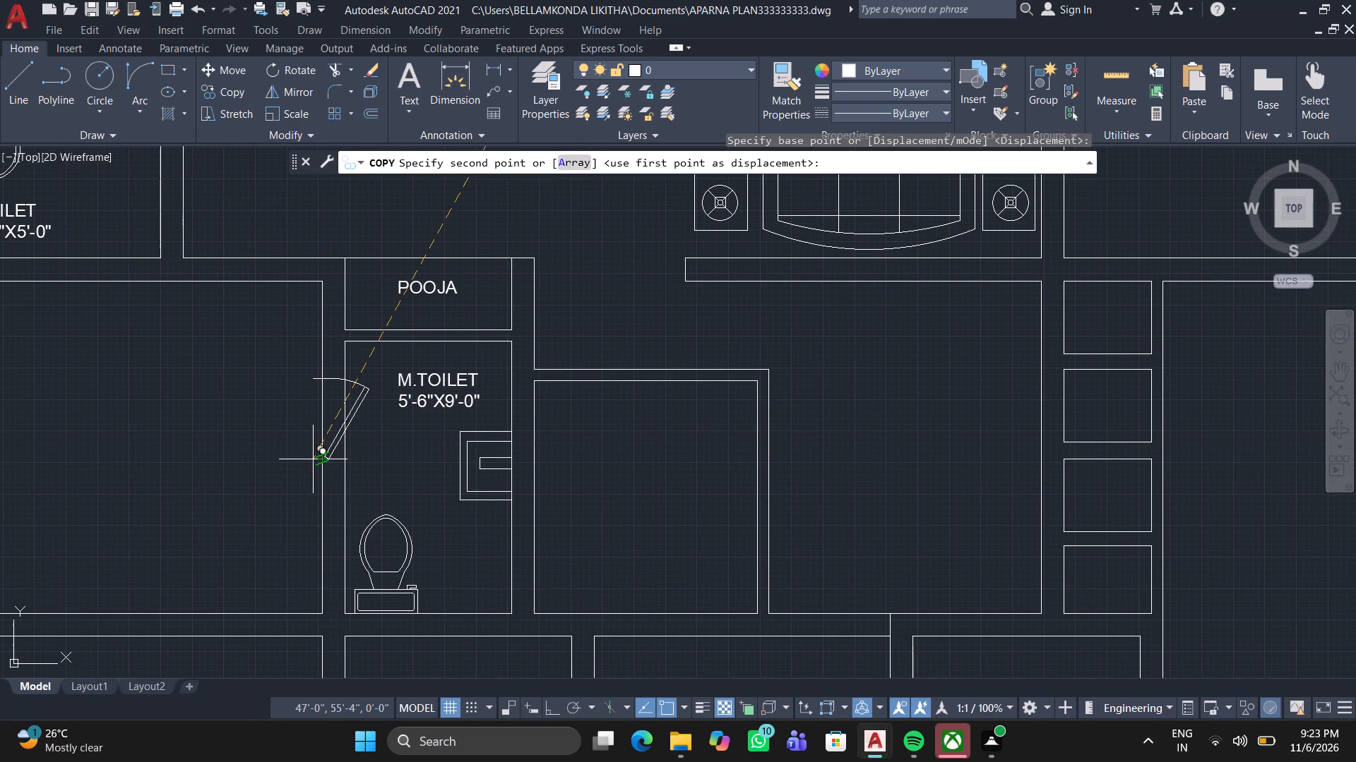
click(325, 502)
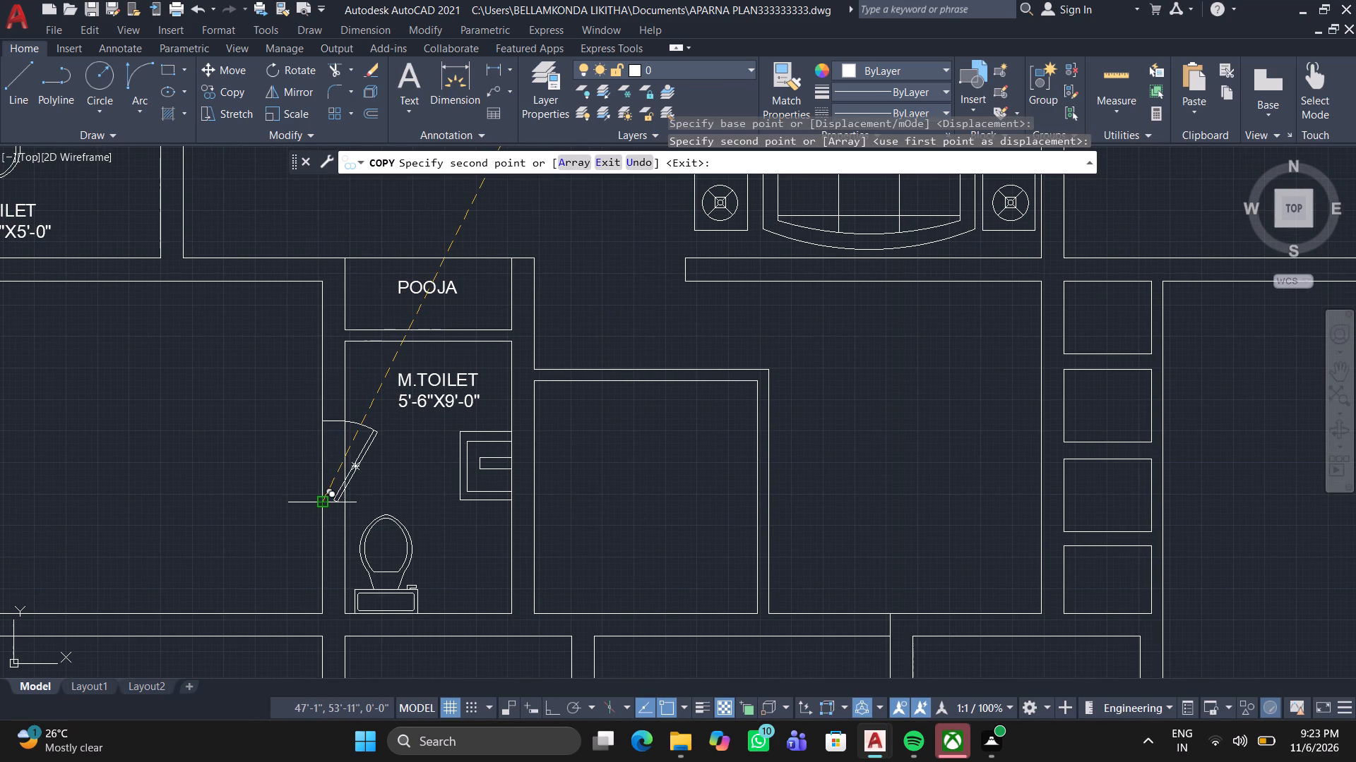
key(Return)
Set the copied M.TOILET door's opening angle to Open 90º.
click(326, 503)
click(333, 494)
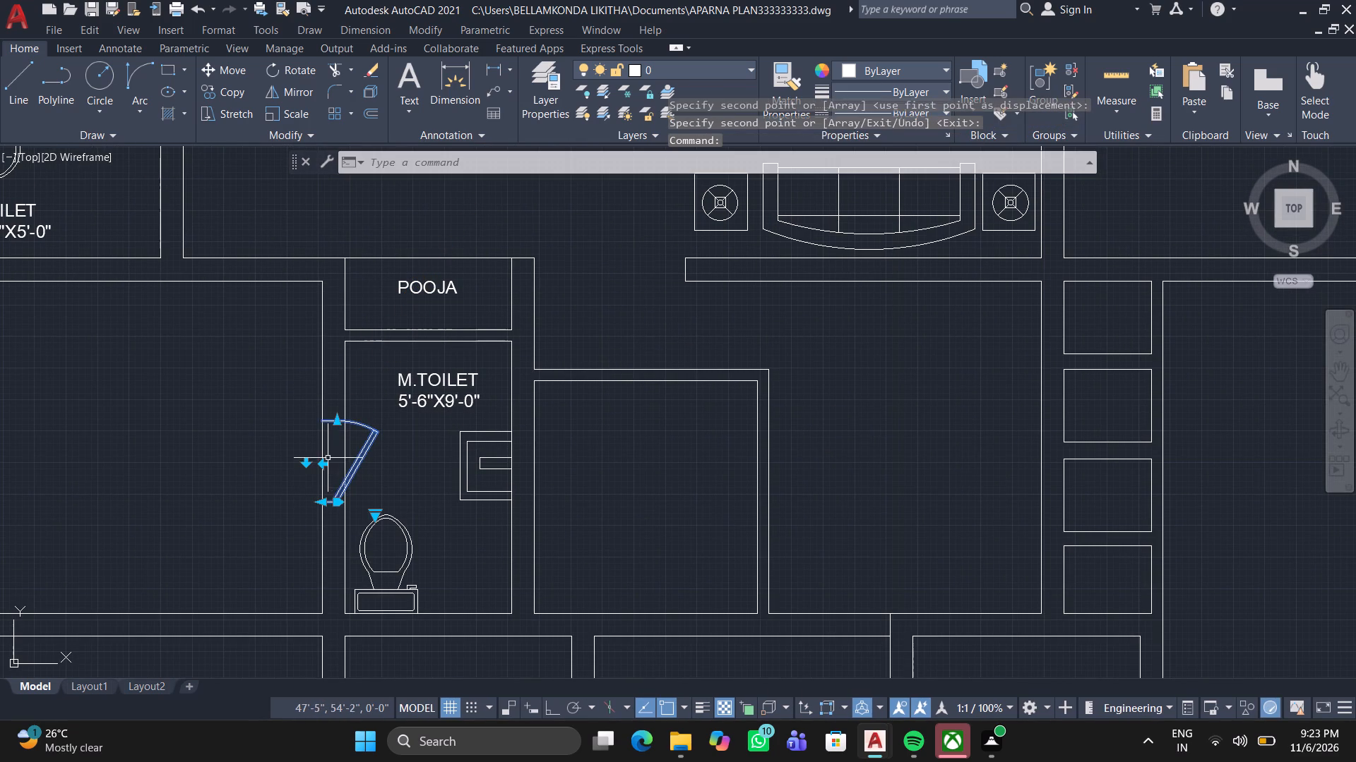
click(372, 514)
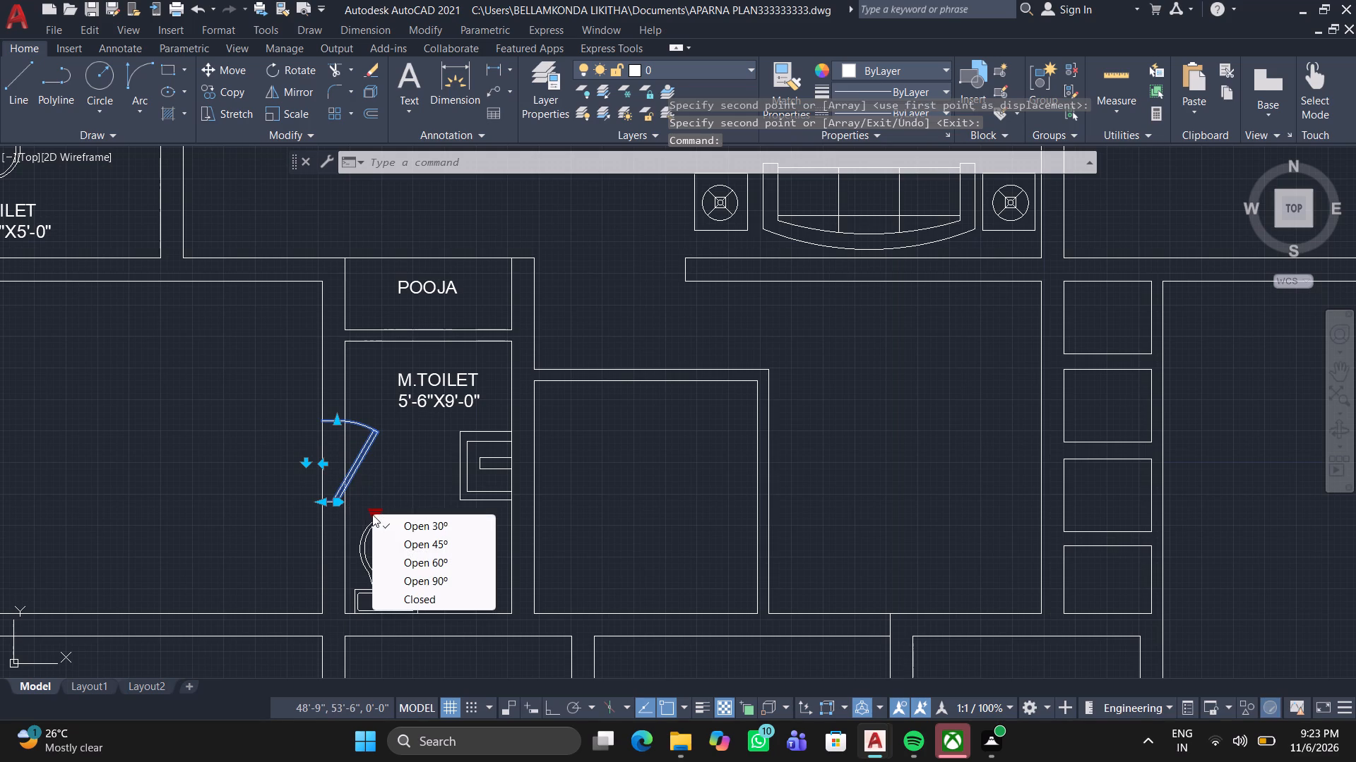
click(392, 575)
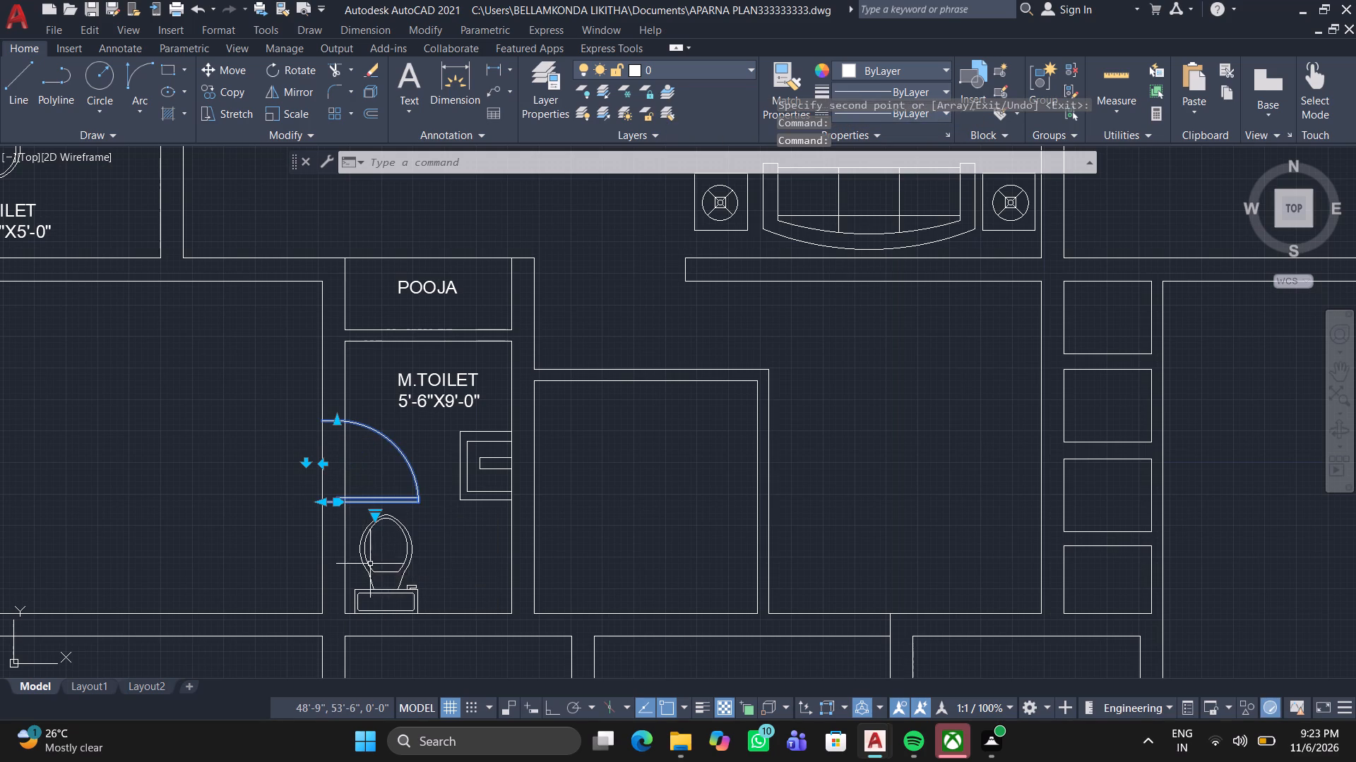
Set the M.TOILET door's opening angle to Open 30º.
click(378, 514)
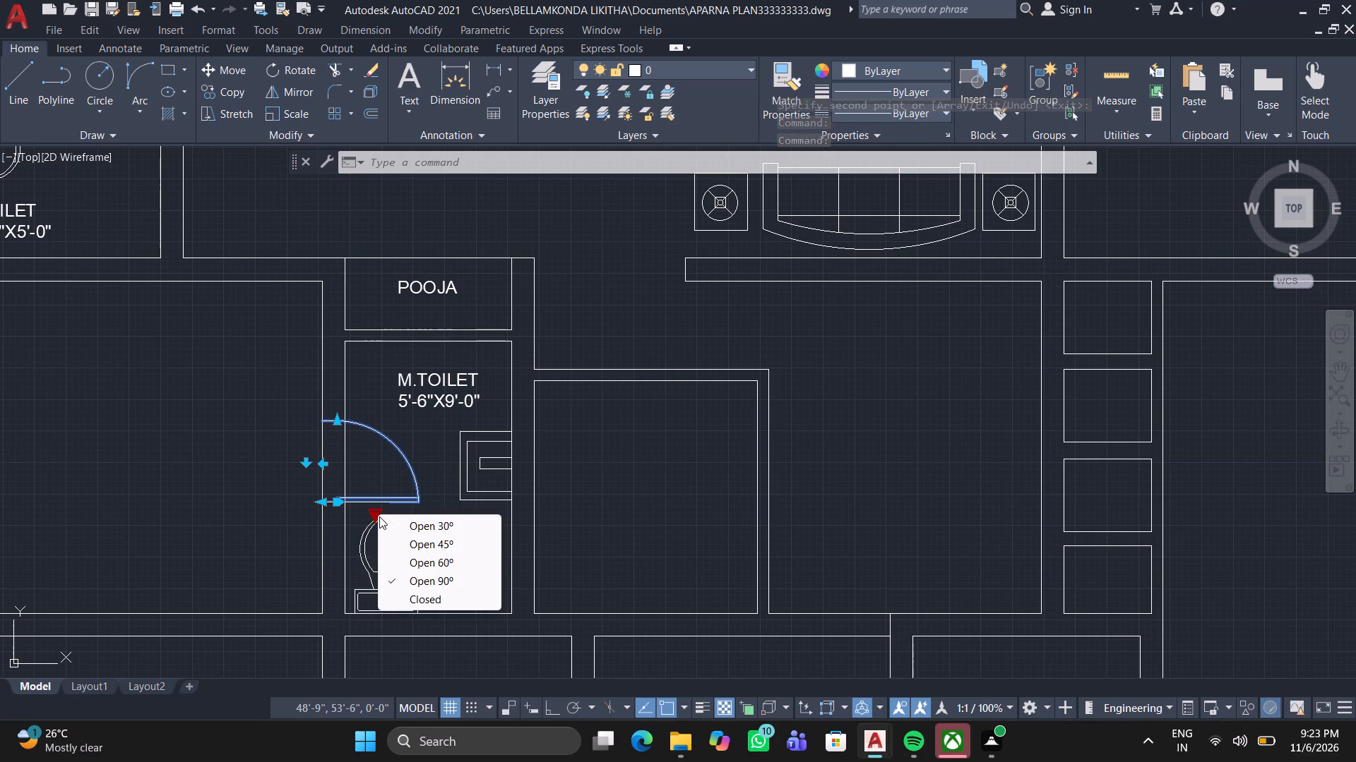
double_click(424, 519)
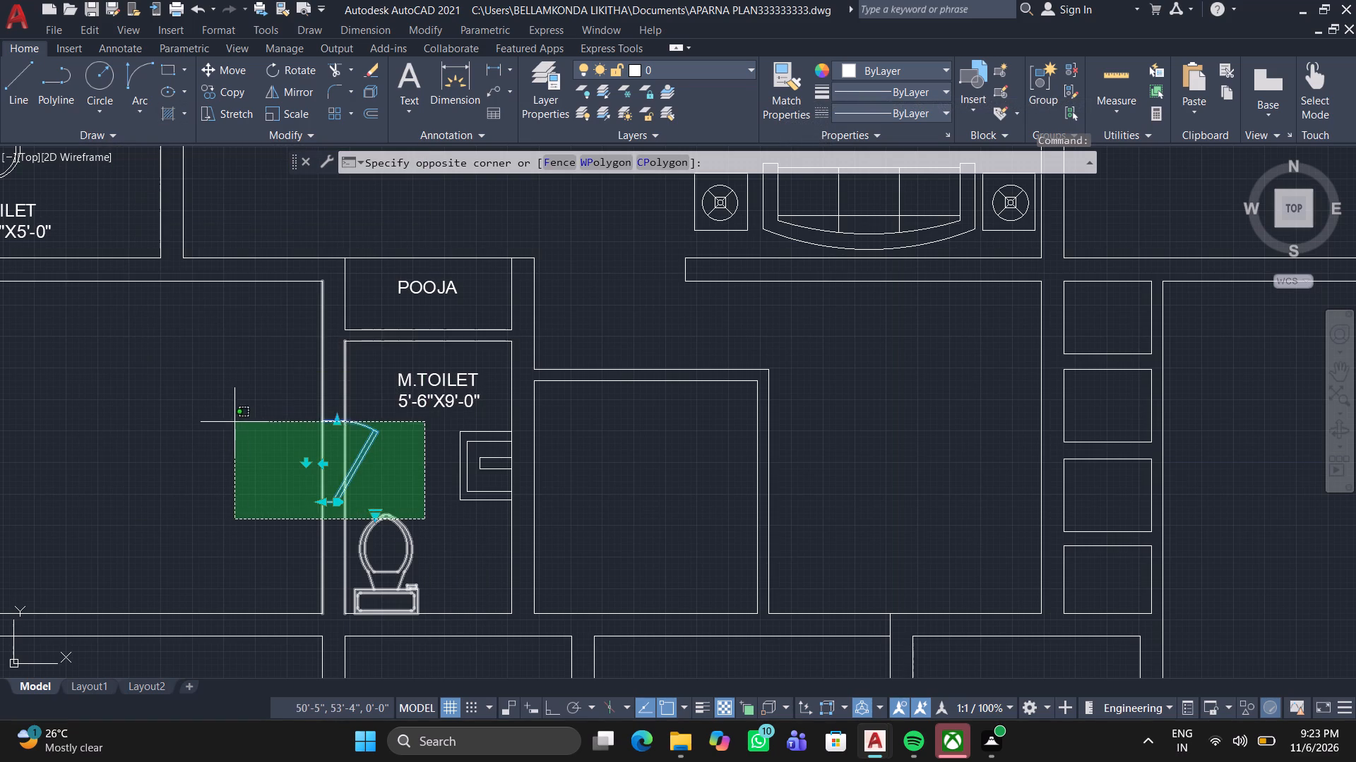
click(379, 440)
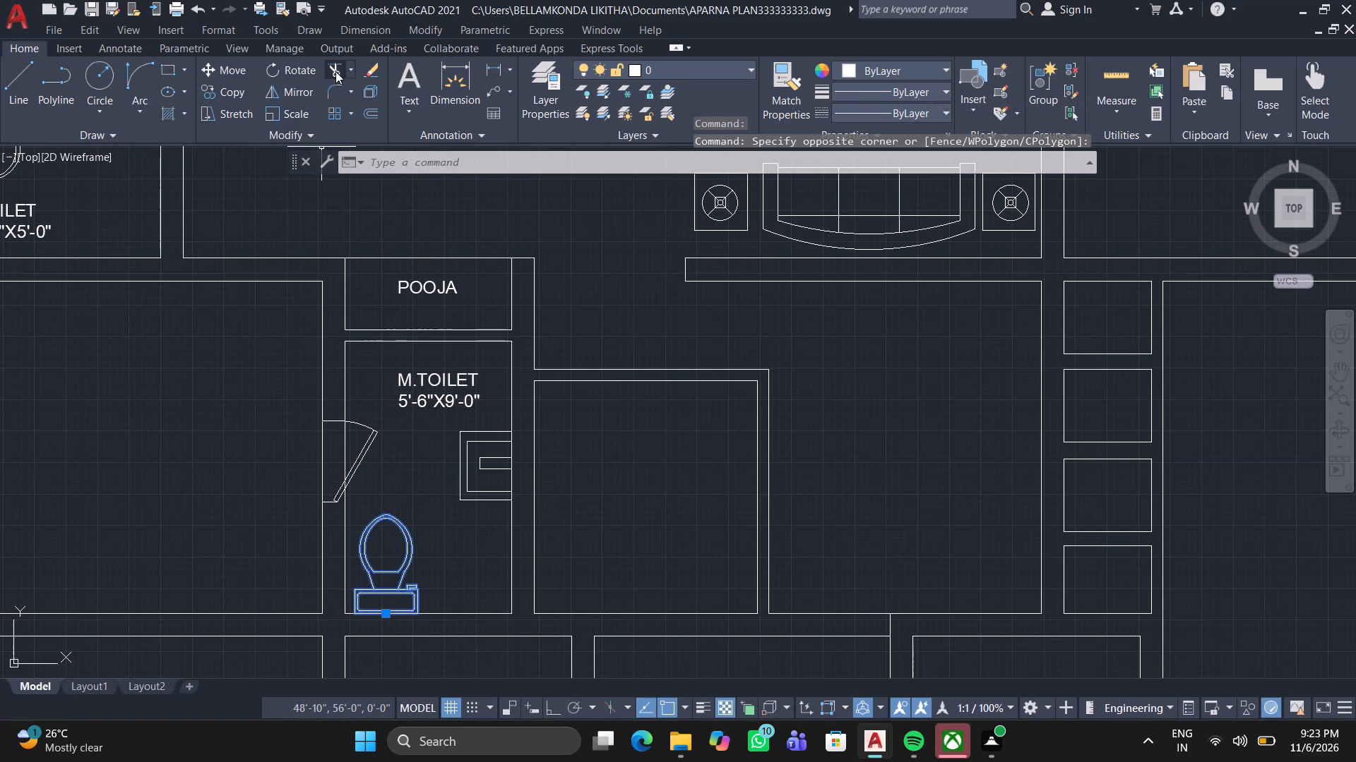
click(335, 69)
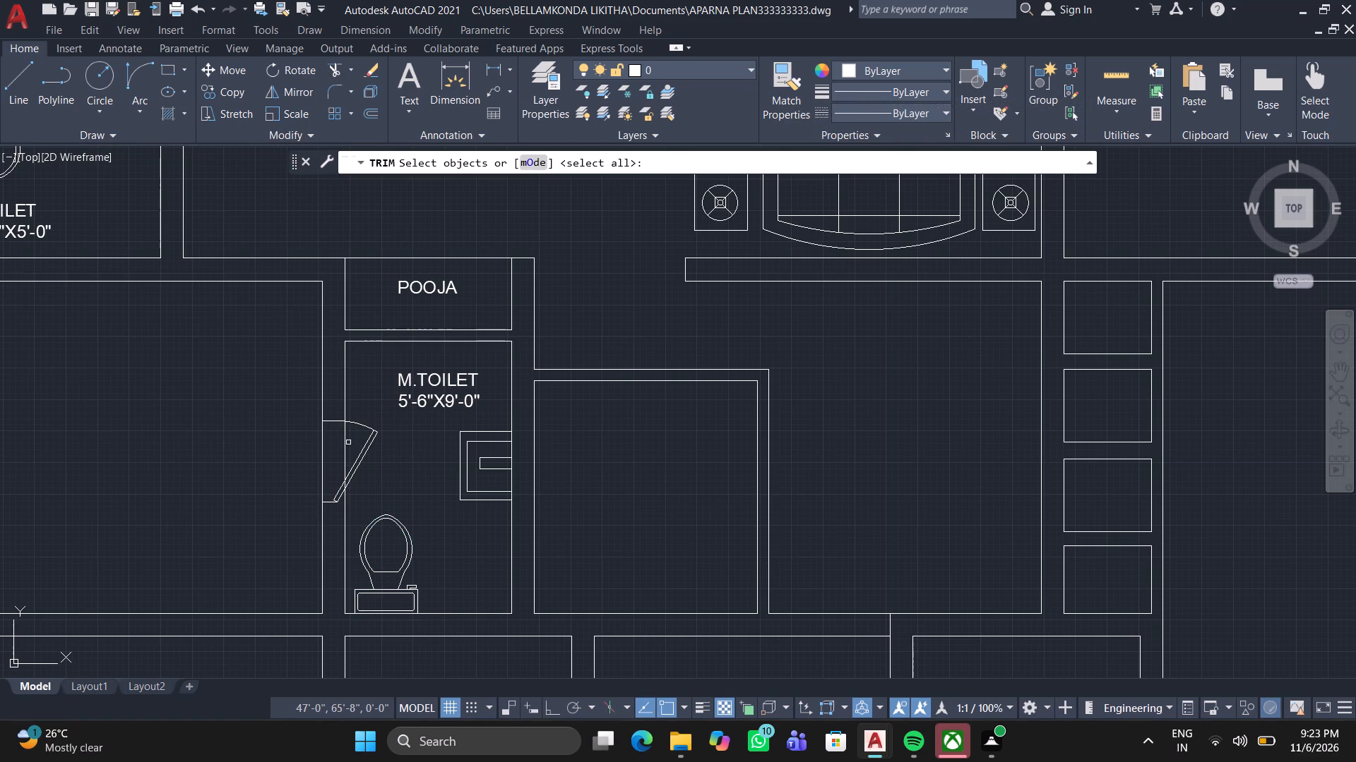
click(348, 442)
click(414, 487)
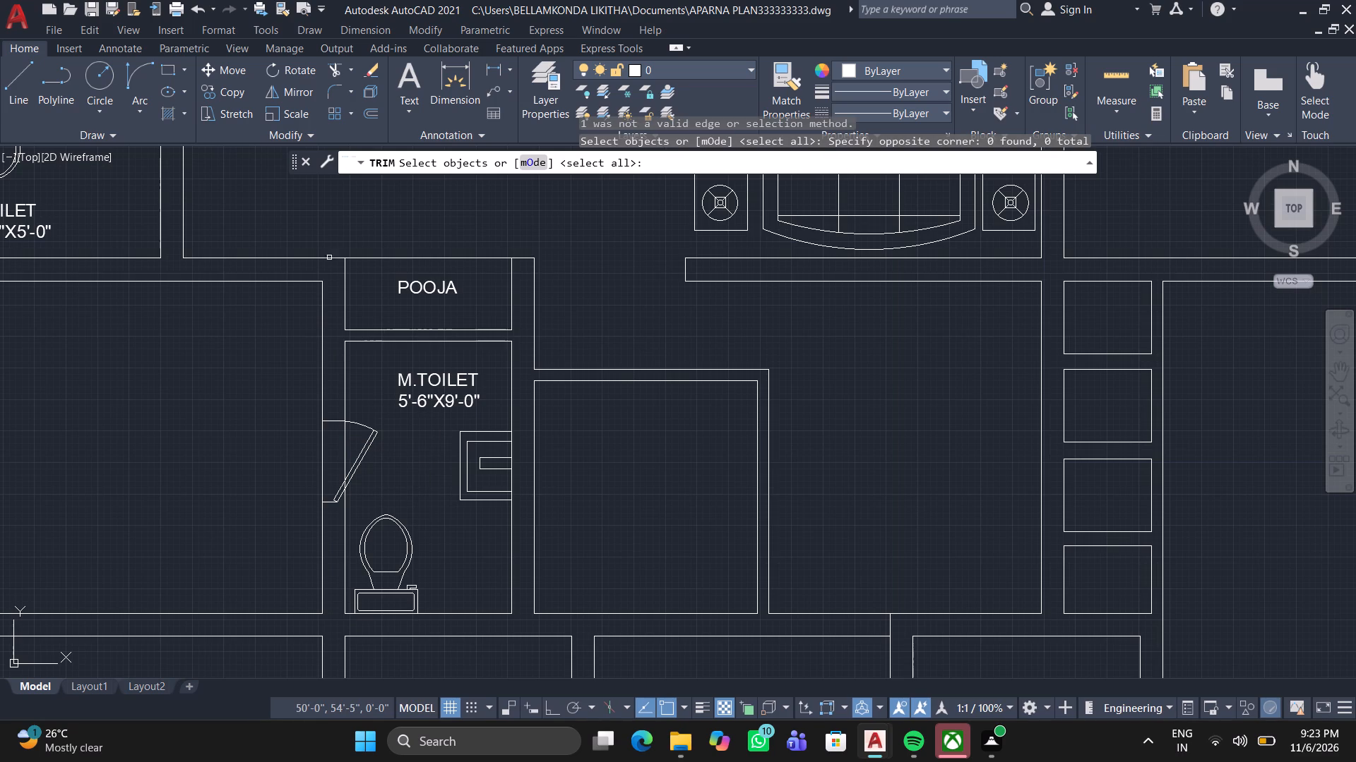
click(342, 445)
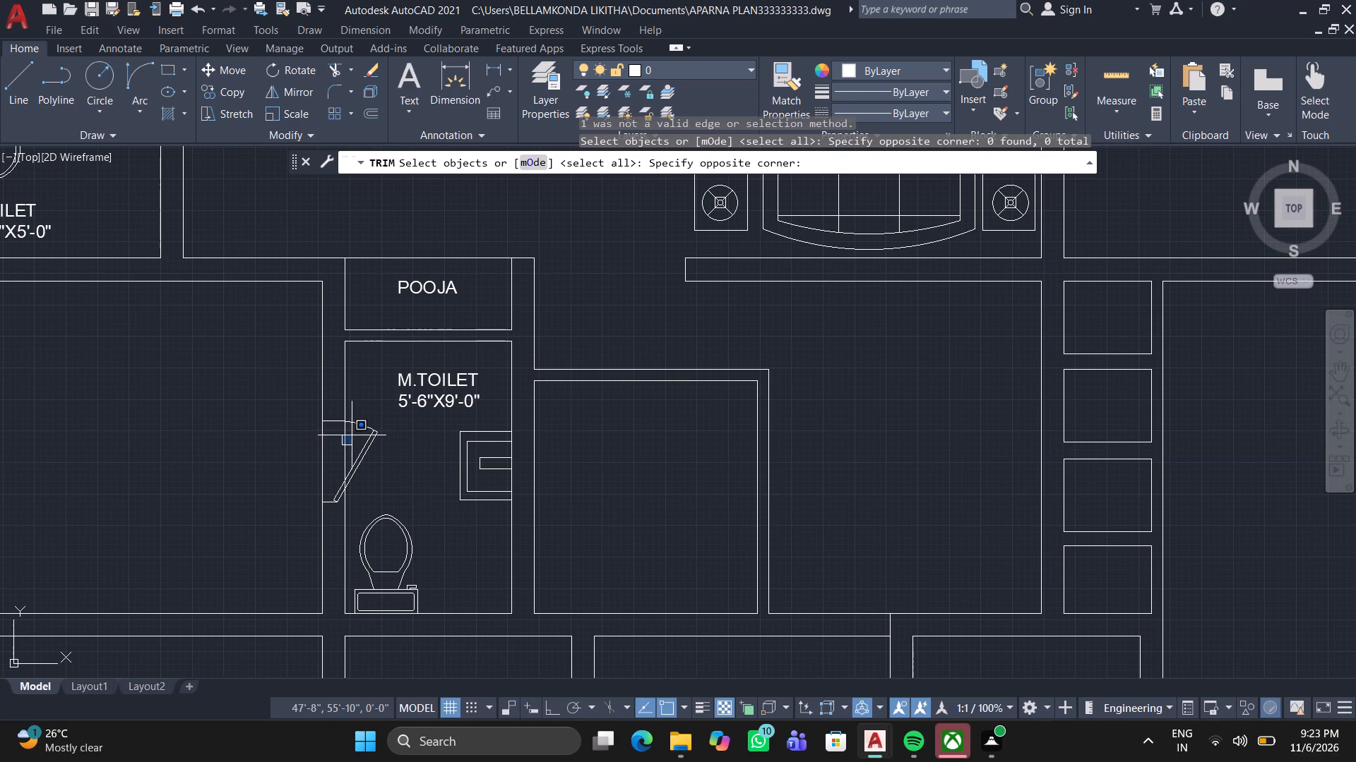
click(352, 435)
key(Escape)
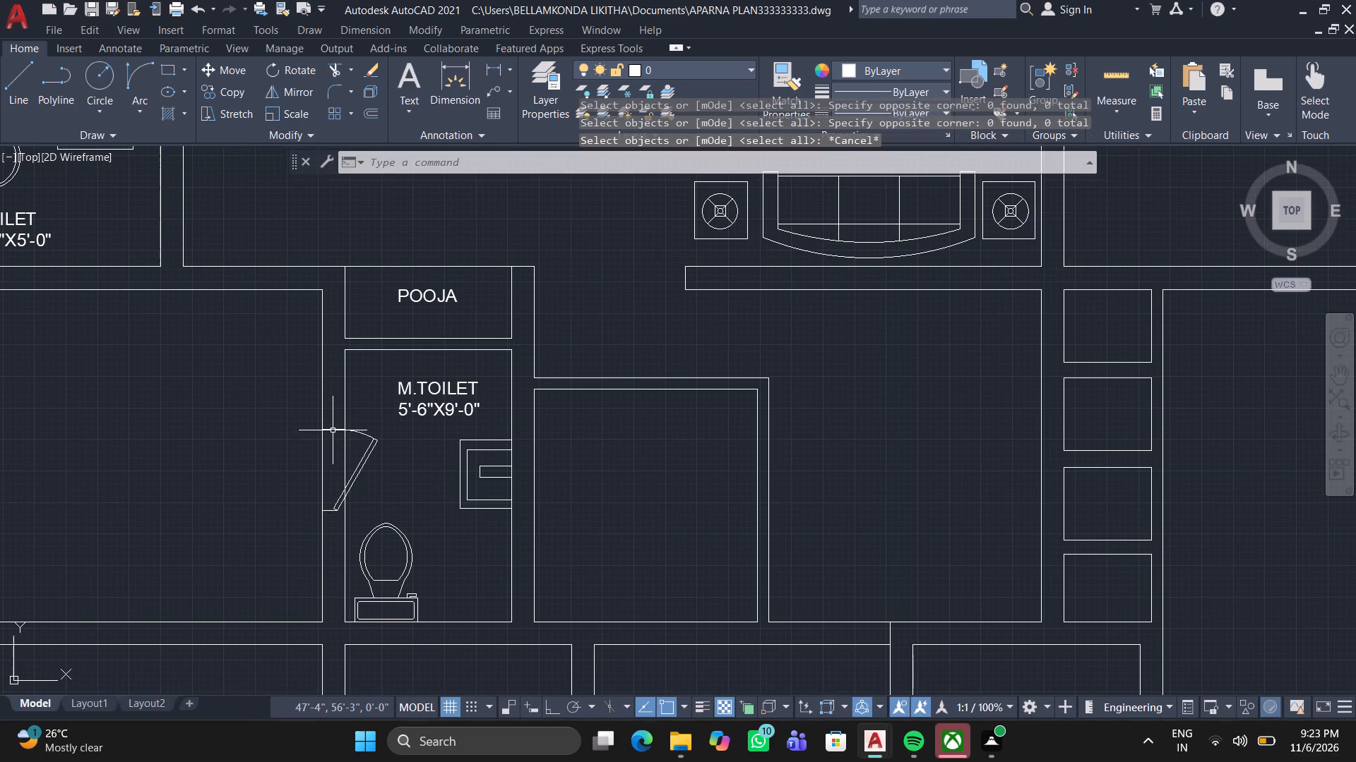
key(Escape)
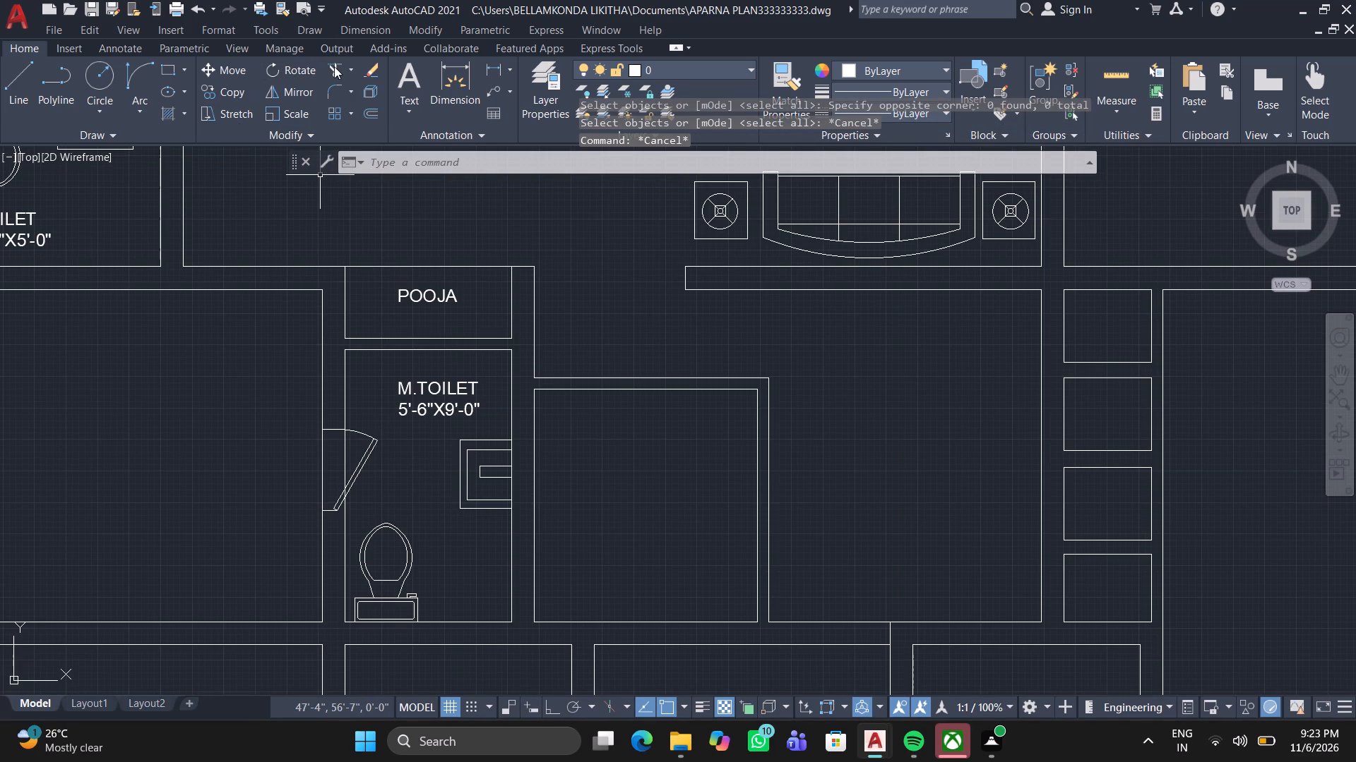
Trim both lines of the M.TOILET's left wall where they cross the door opening.
double_click(334, 66)
double_click(337, 448)
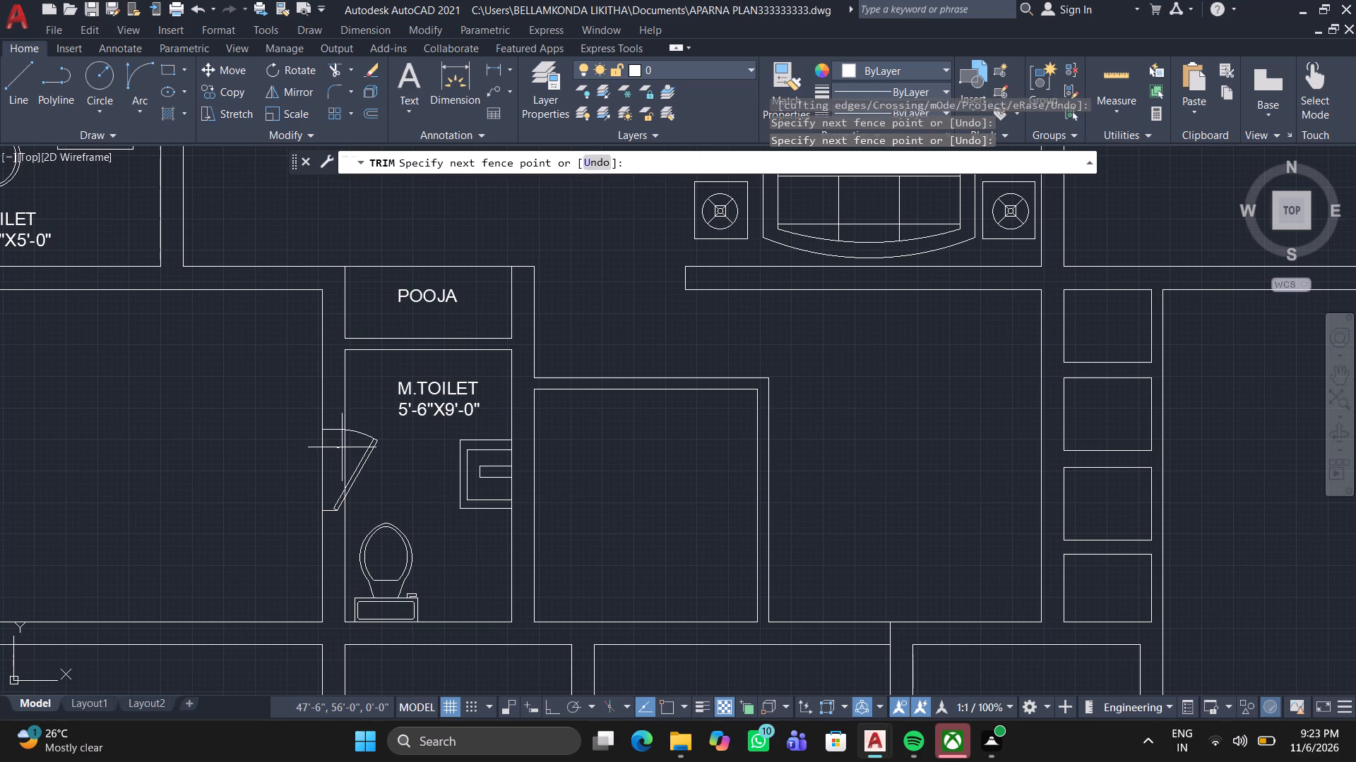
click(355, 446)
drag(337, 450, 324, 461)
double_click(288, 476)
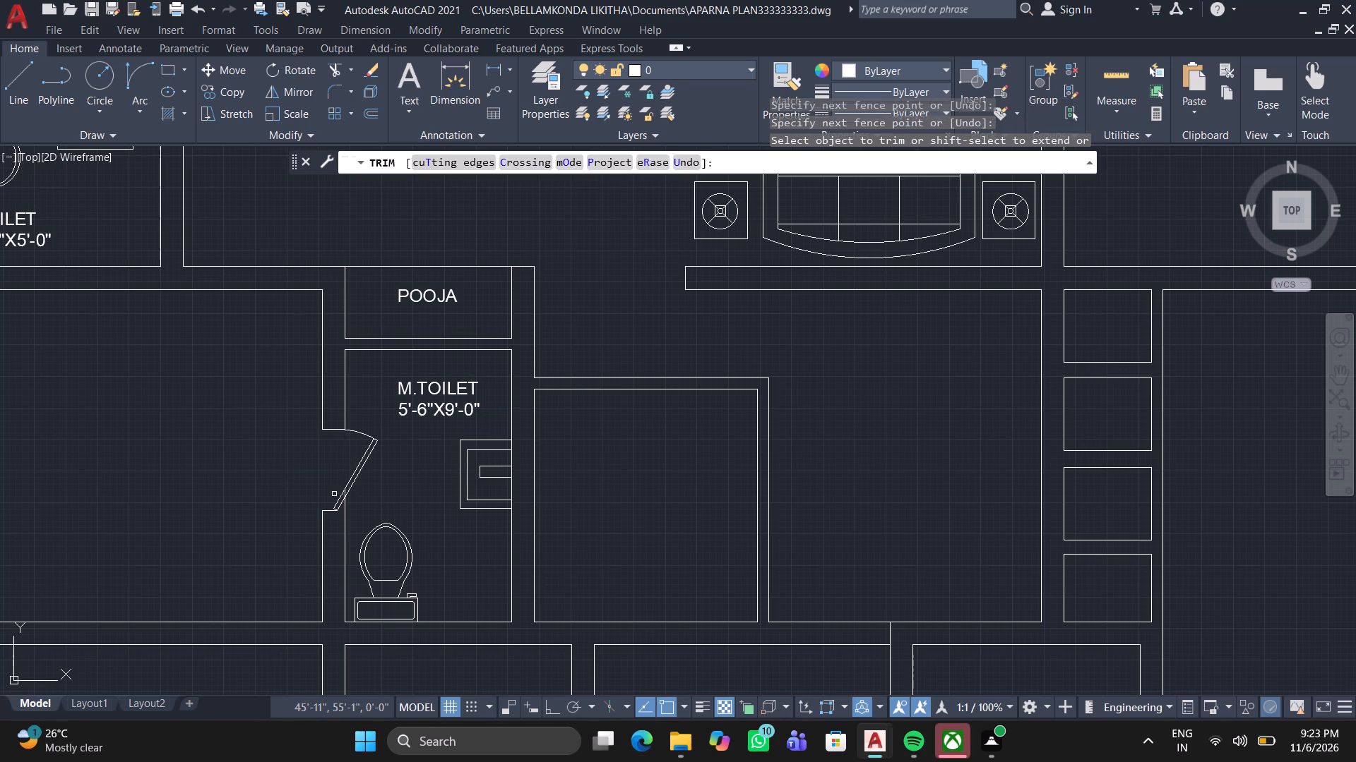
scroll(348, 497, up, 3)
click(335, 489)
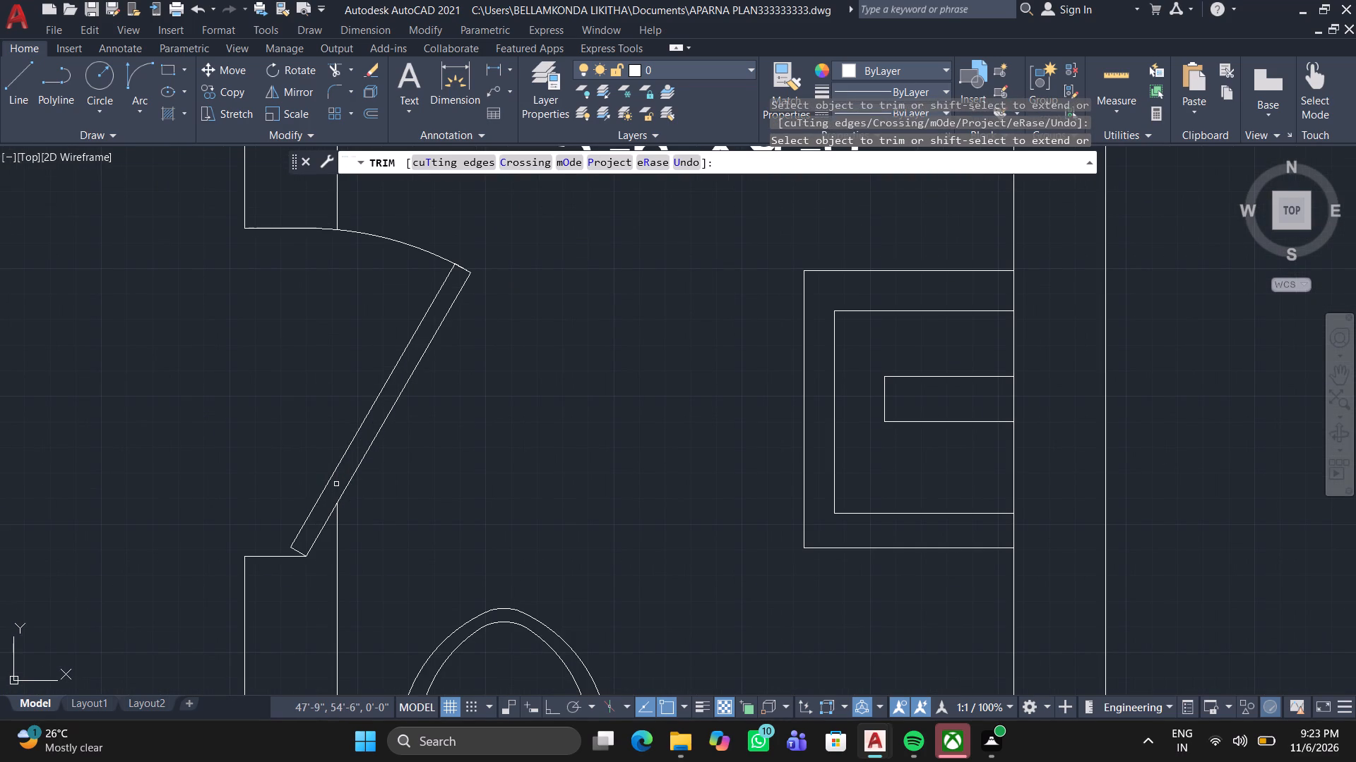
key(Escape)
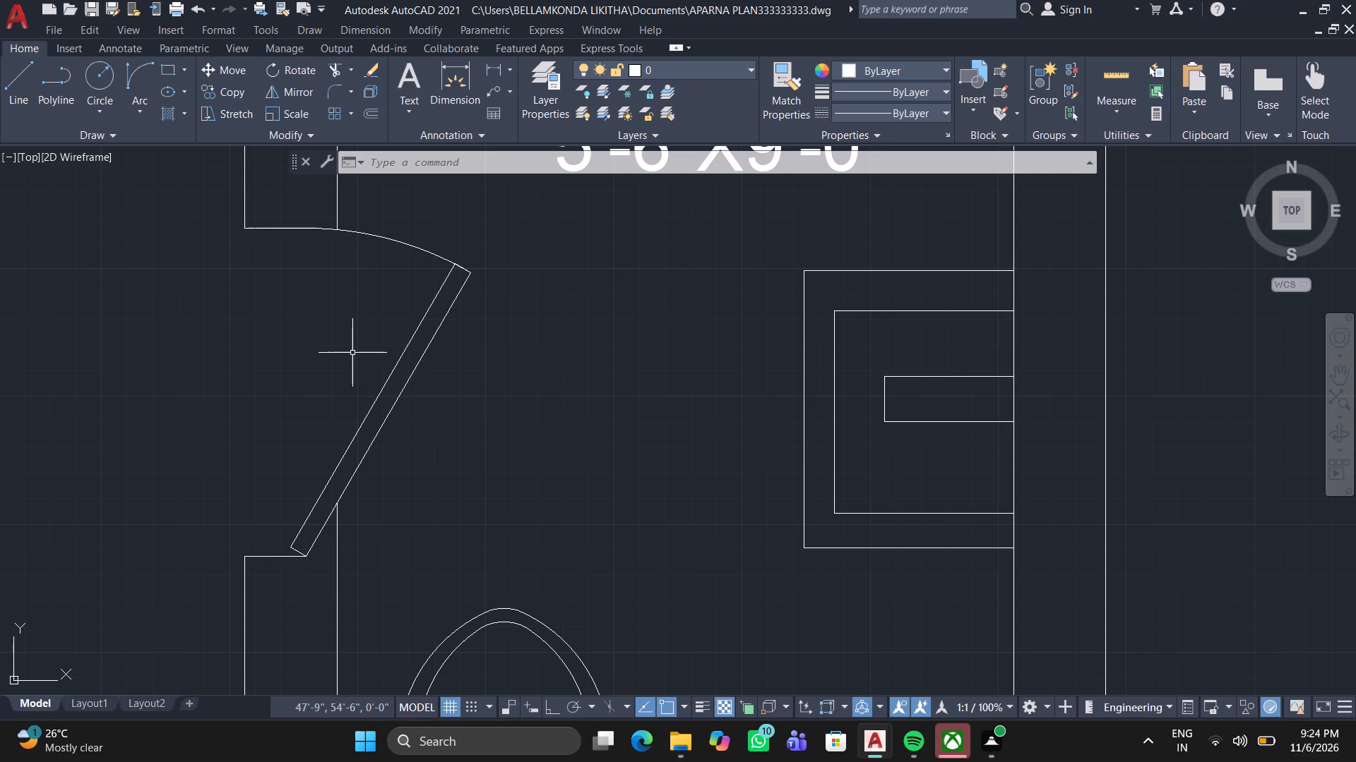
Copy the BED ROOM 1 bed with its bedside table by its lower-left corner to the empty area outside the plan, left of the unfurnished room.
scroll(398, 339, down, 3)
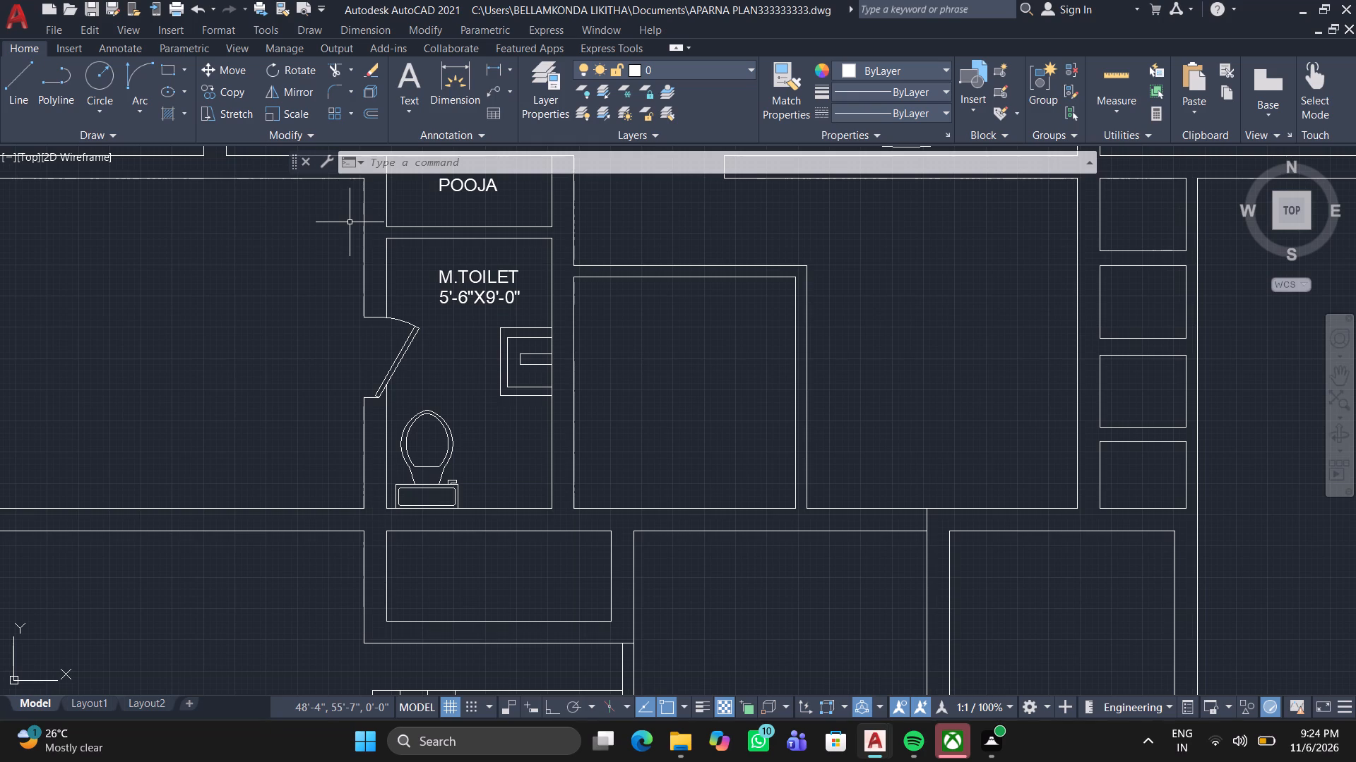
scroll(337, 412, down, 2)
middle_drag(354, 435, 462, 467)
middle_drag(258, 298, 259, 500)
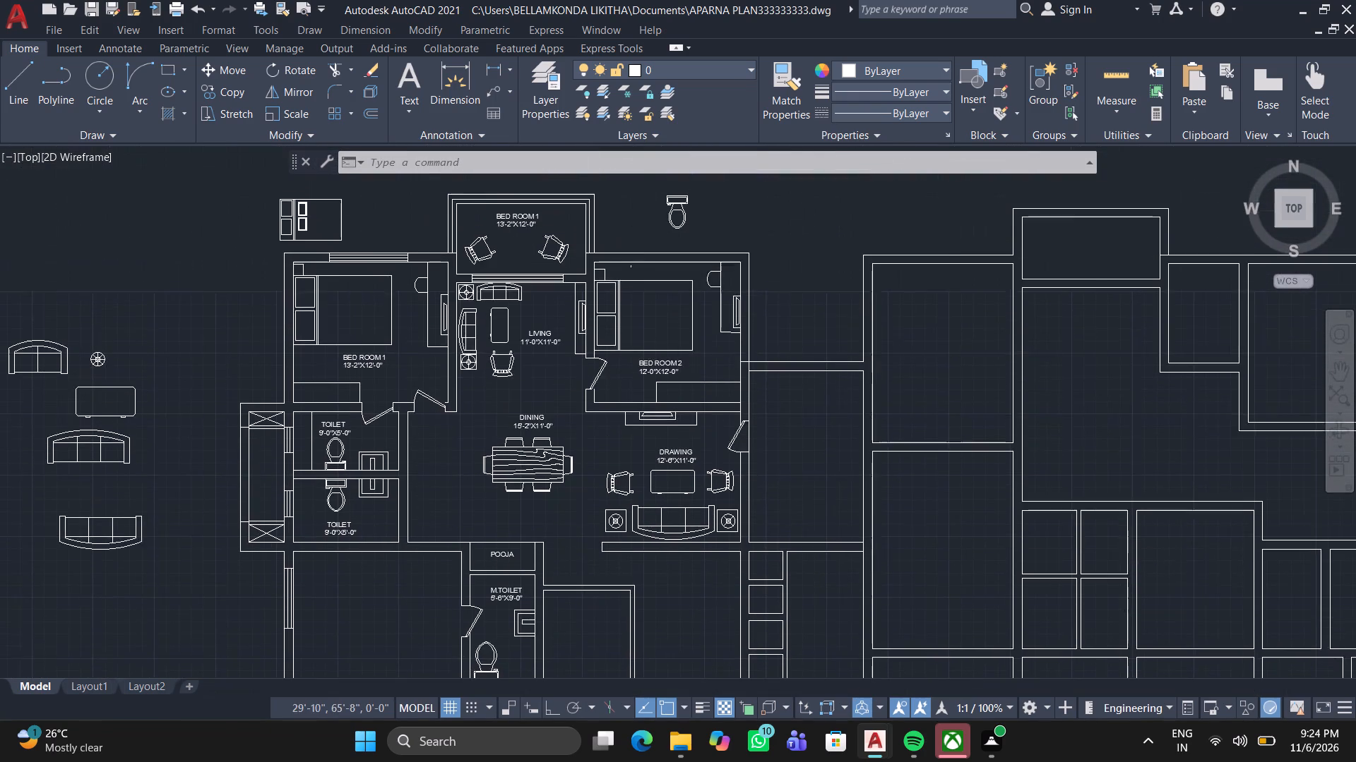
scroll(287, 286, up, 3)
click(287, 211)
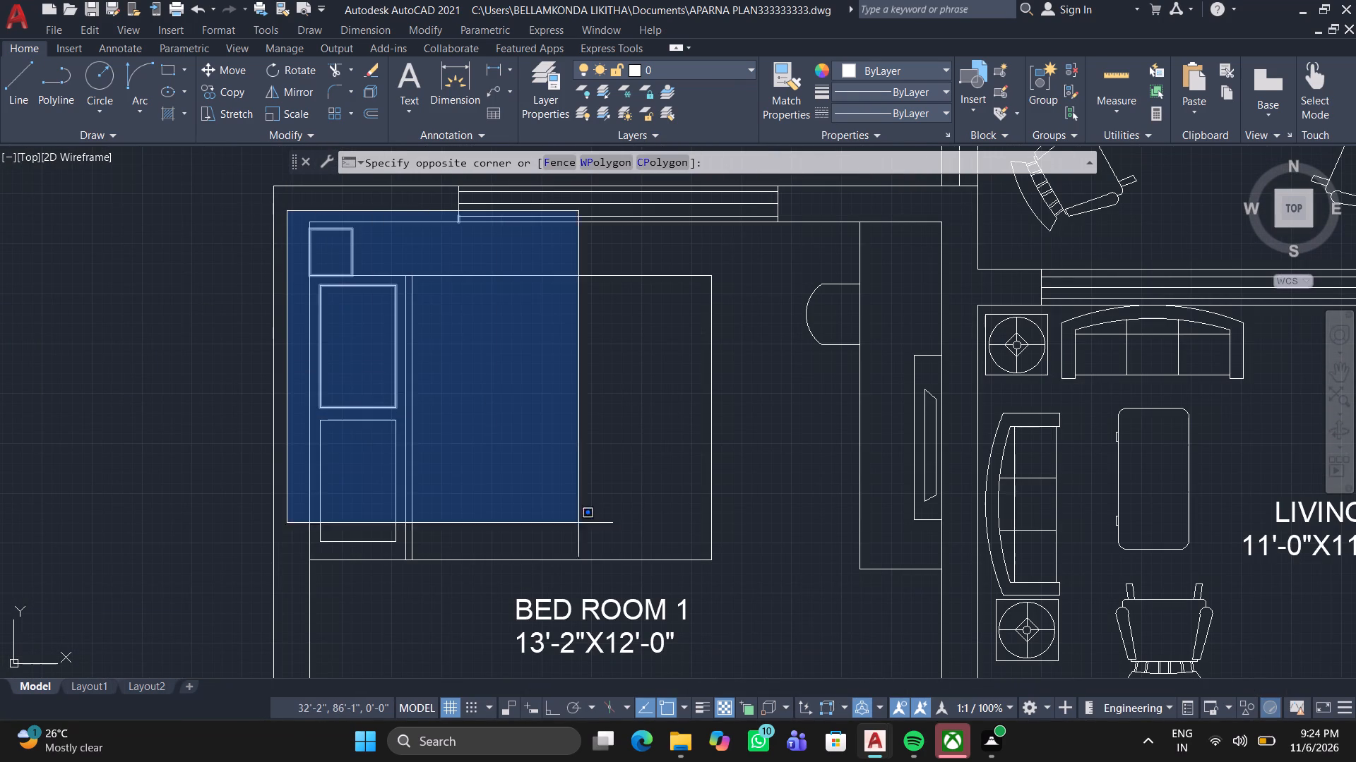
click(749, 577)
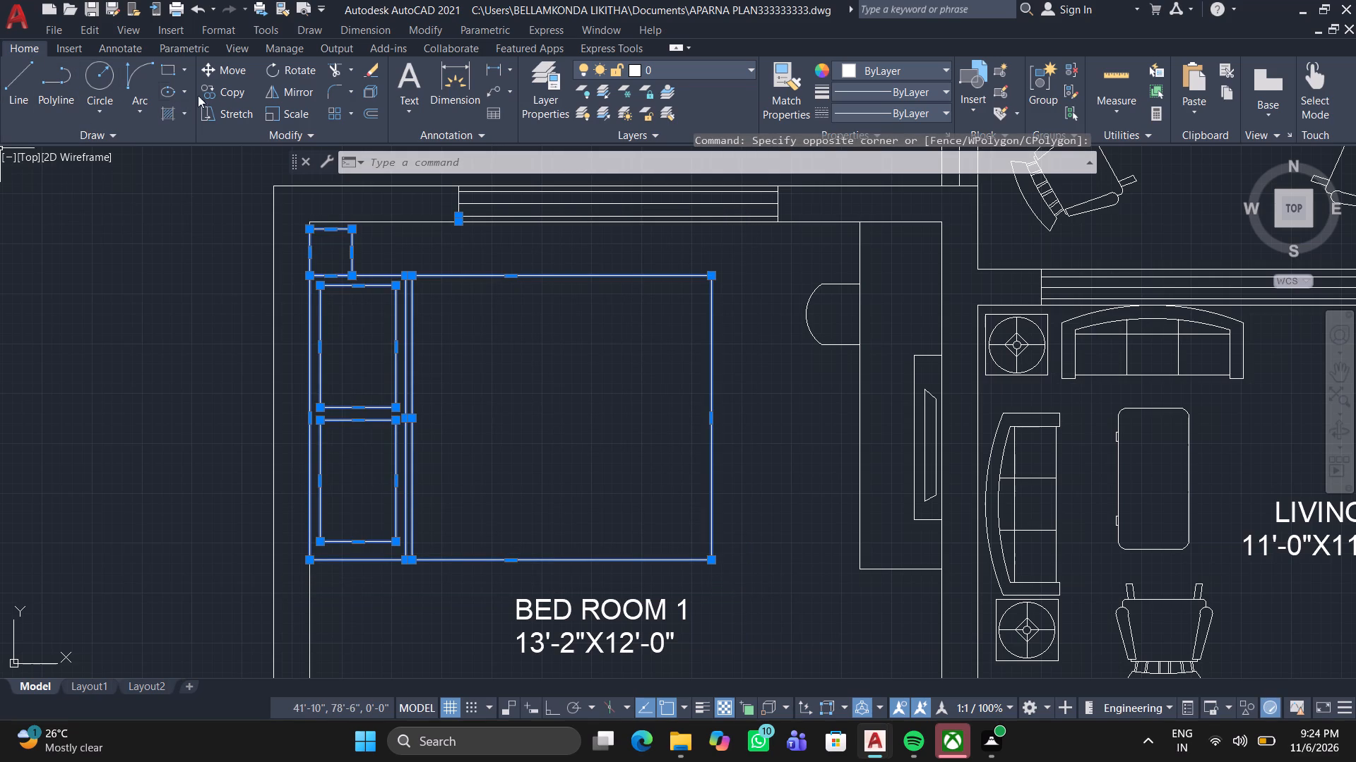
click(213, 86)
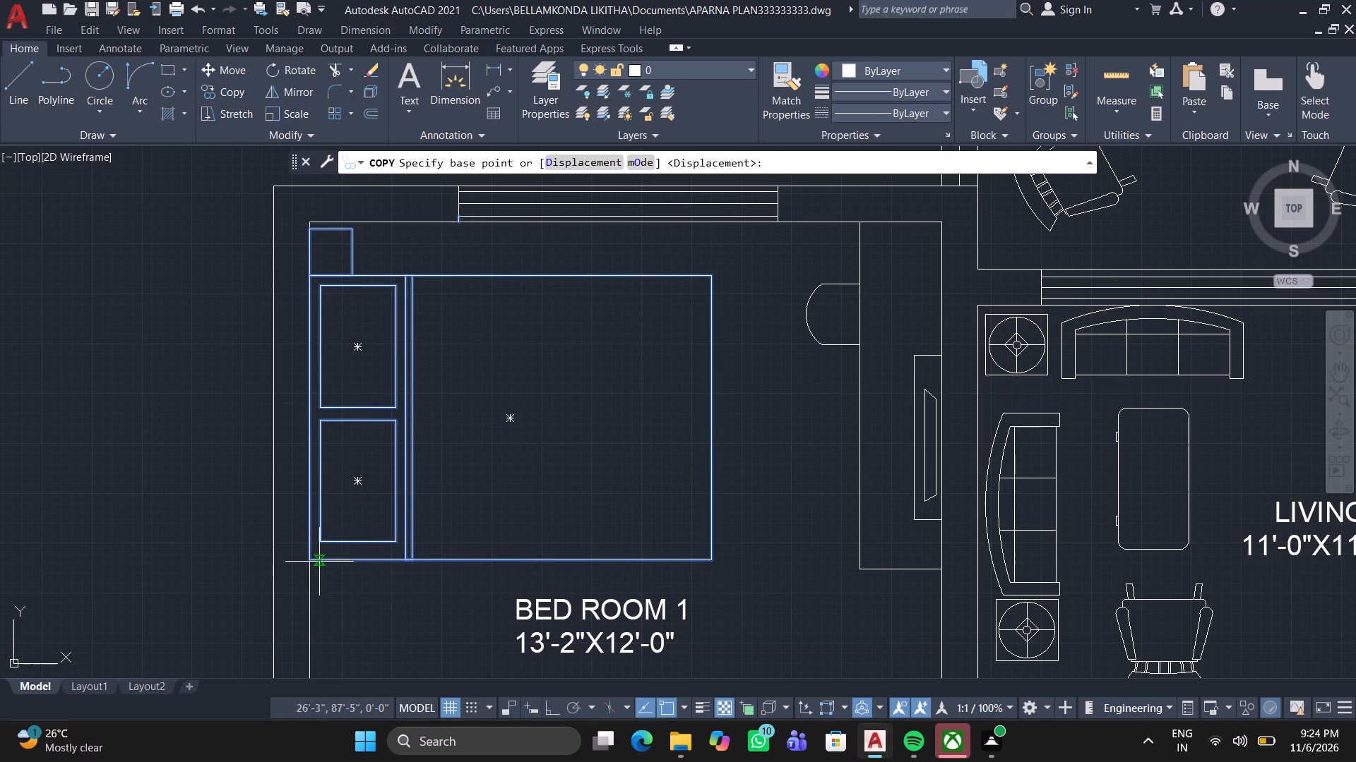
click(313, 555)
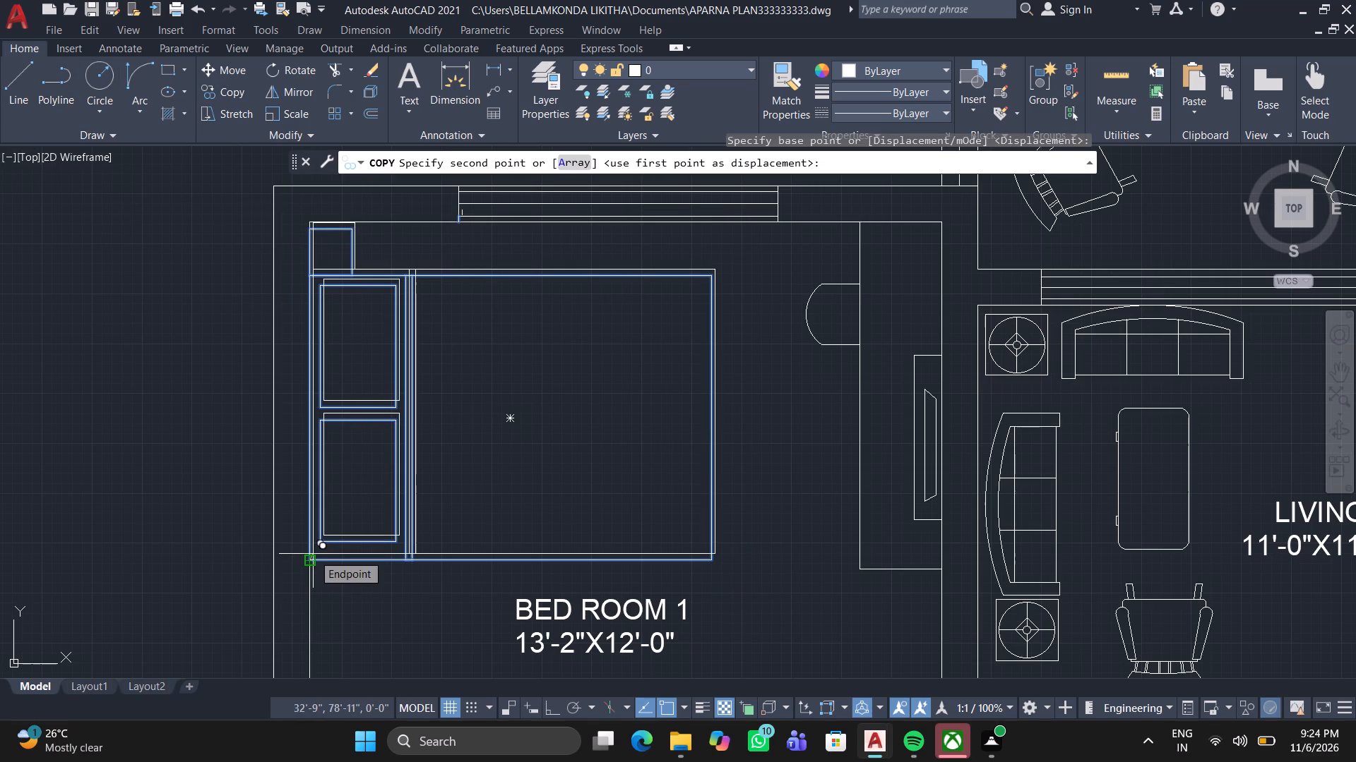
scroll(294, 625, down, 3)
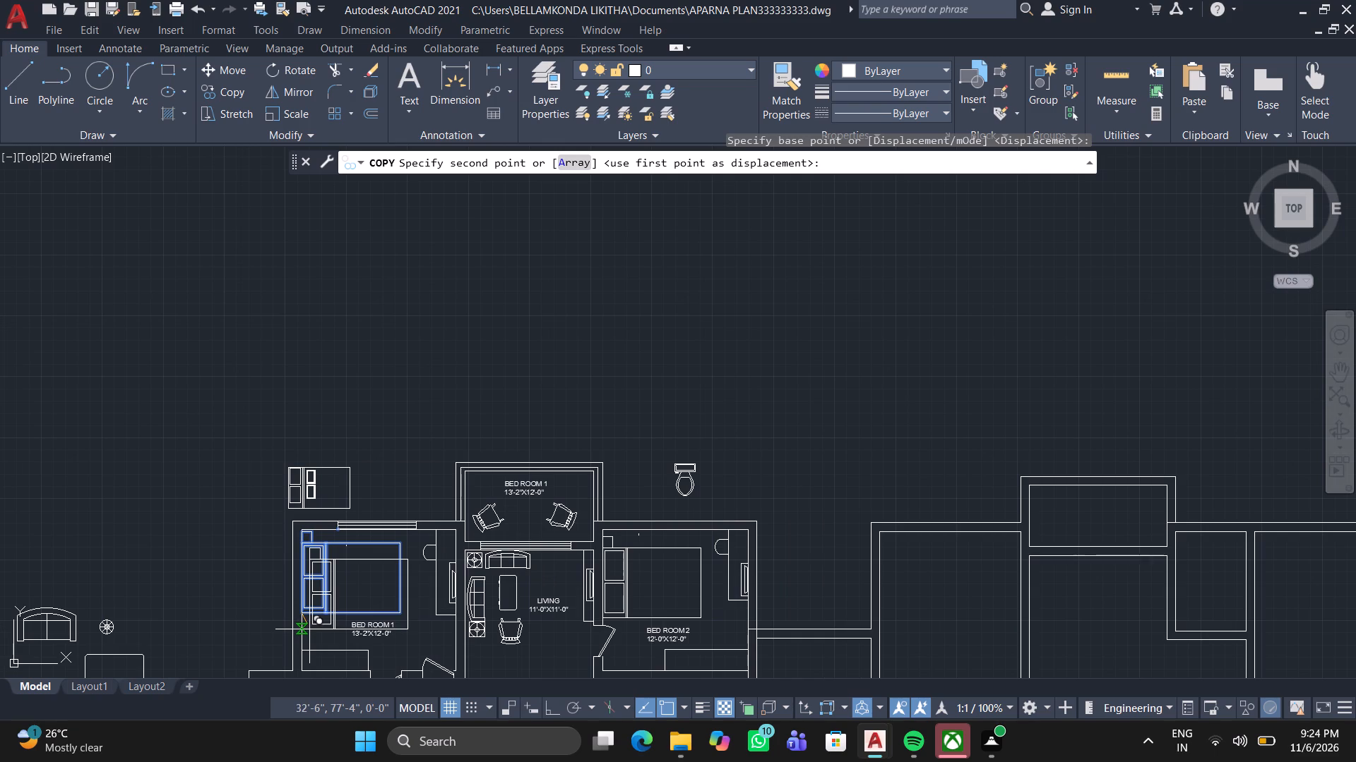
scroll(309, 627, down, 1)
middle_drag(319, 603, 314, 410)
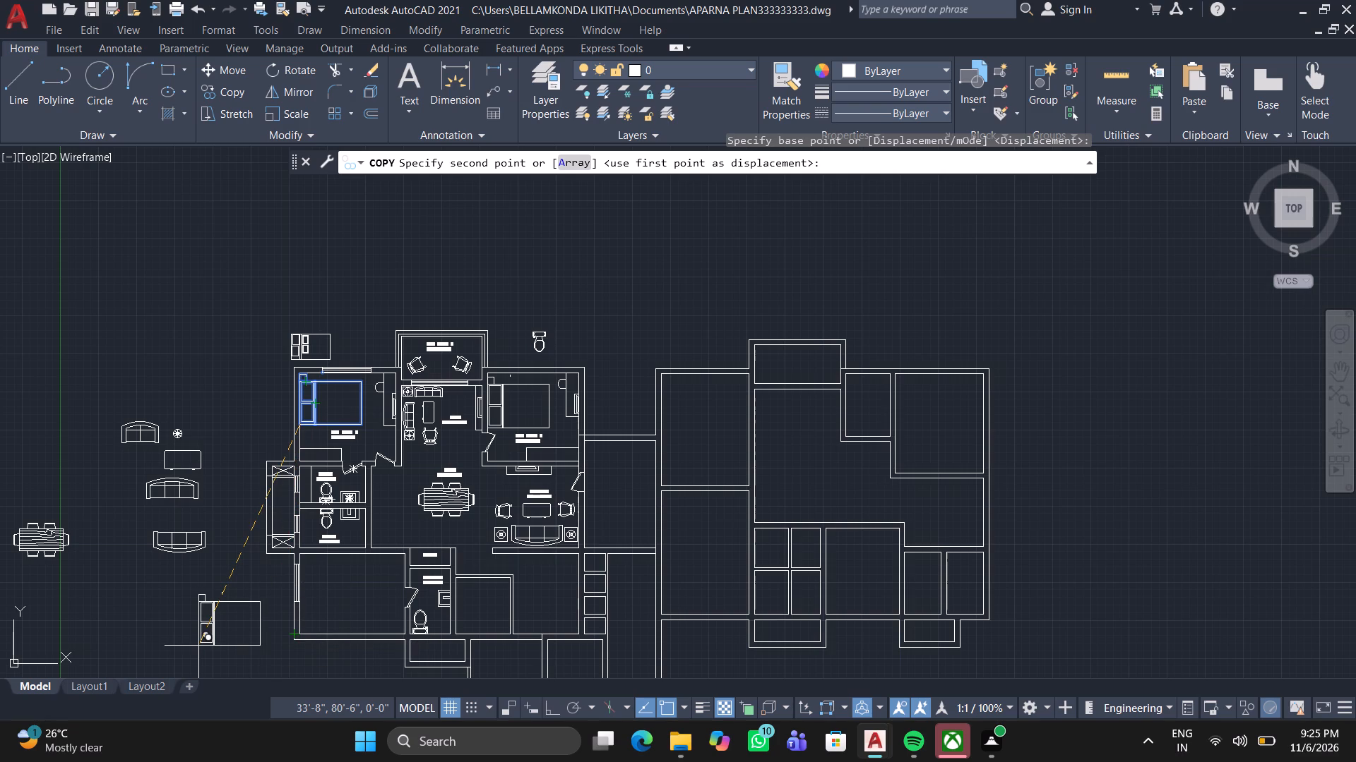
click(198, 646)
key(space)
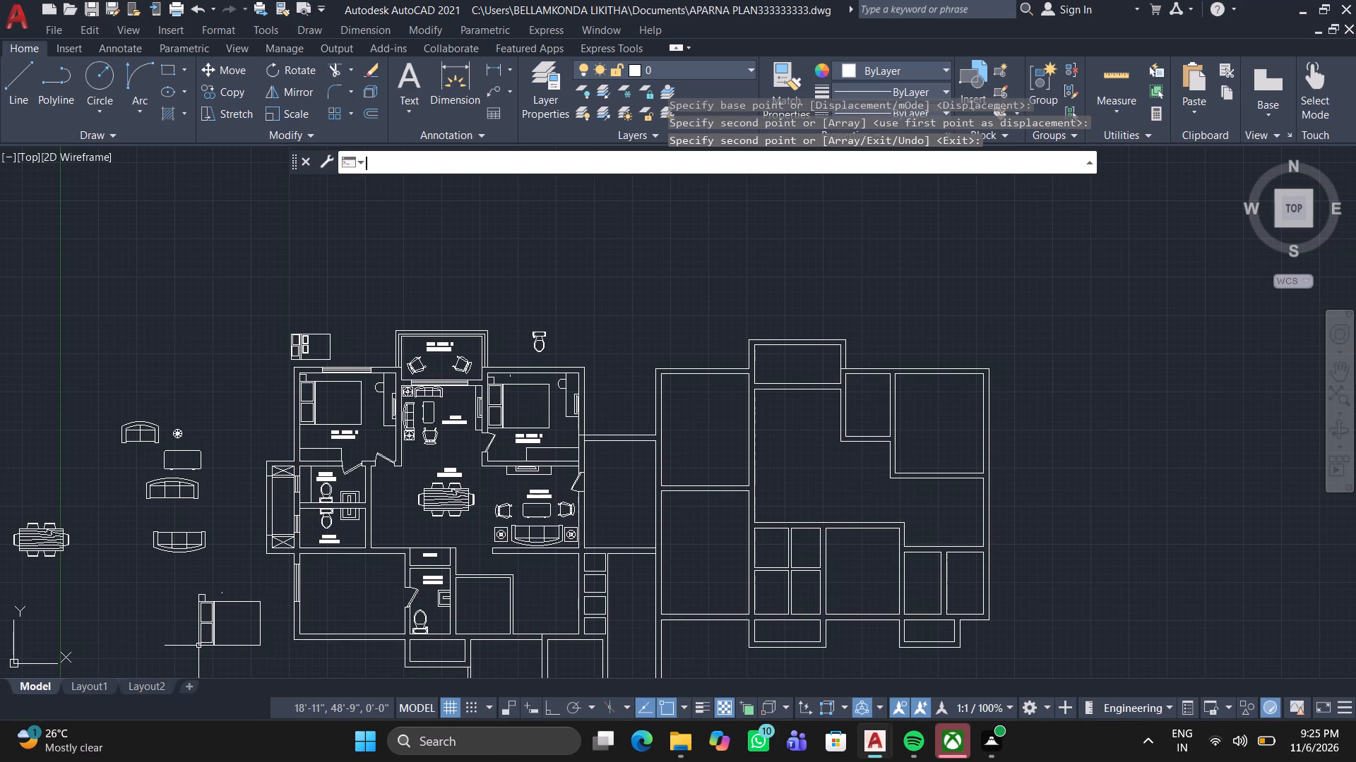
Rotate the copied bed and bedside table 90° counterclockwise about the bed's upper-right corner, so the pillows are at the bottom.
middle_drag(550, 696, 649, 524)
middle_drag(389, 577, 672, 445)
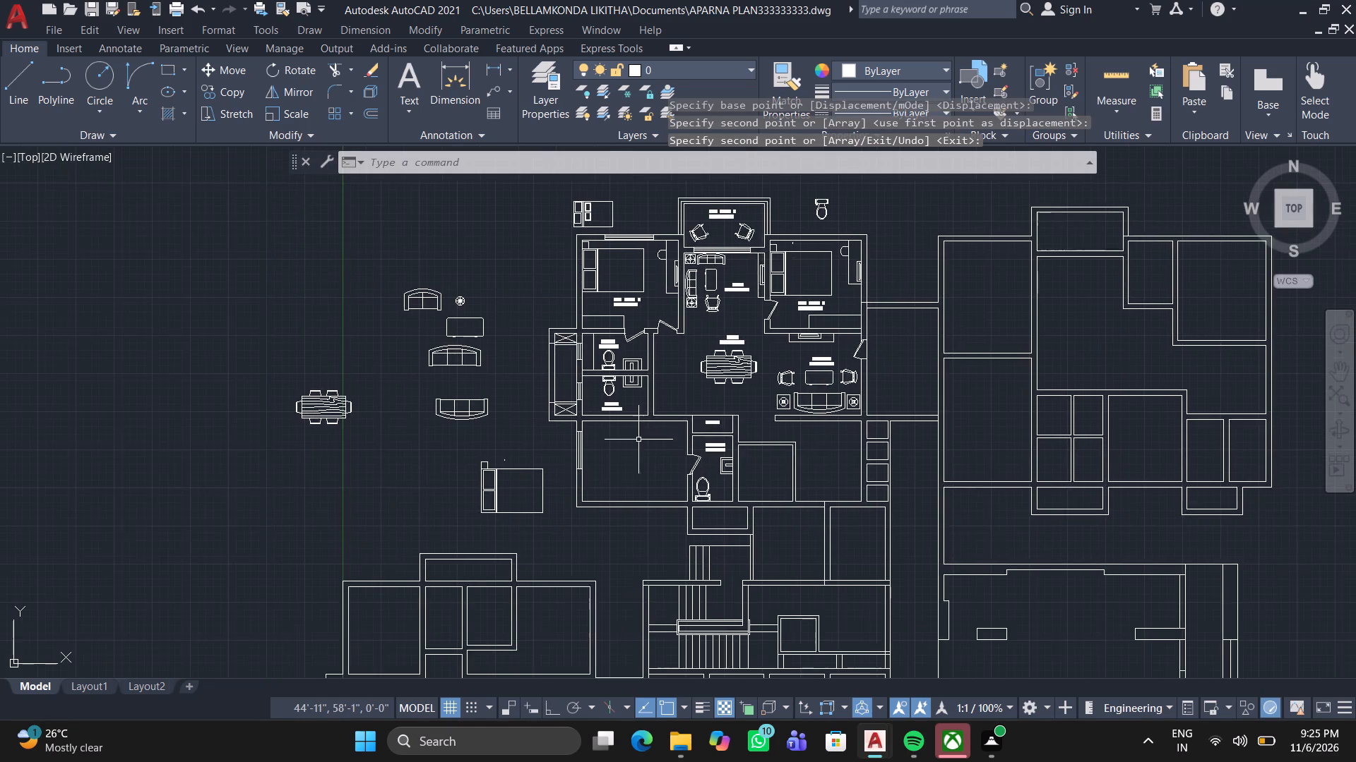
scroll(533, 464, up, 1)
double_click(436, 458)
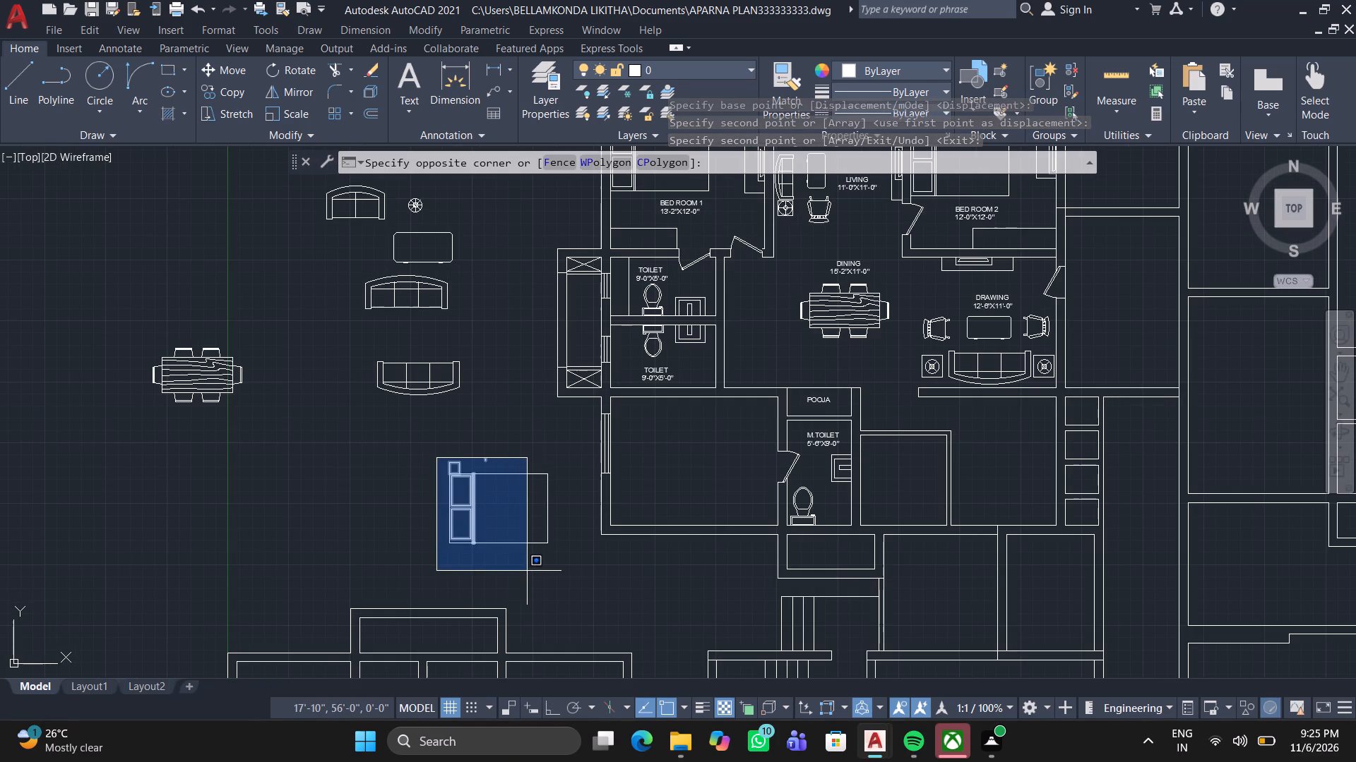
click(565, 563)
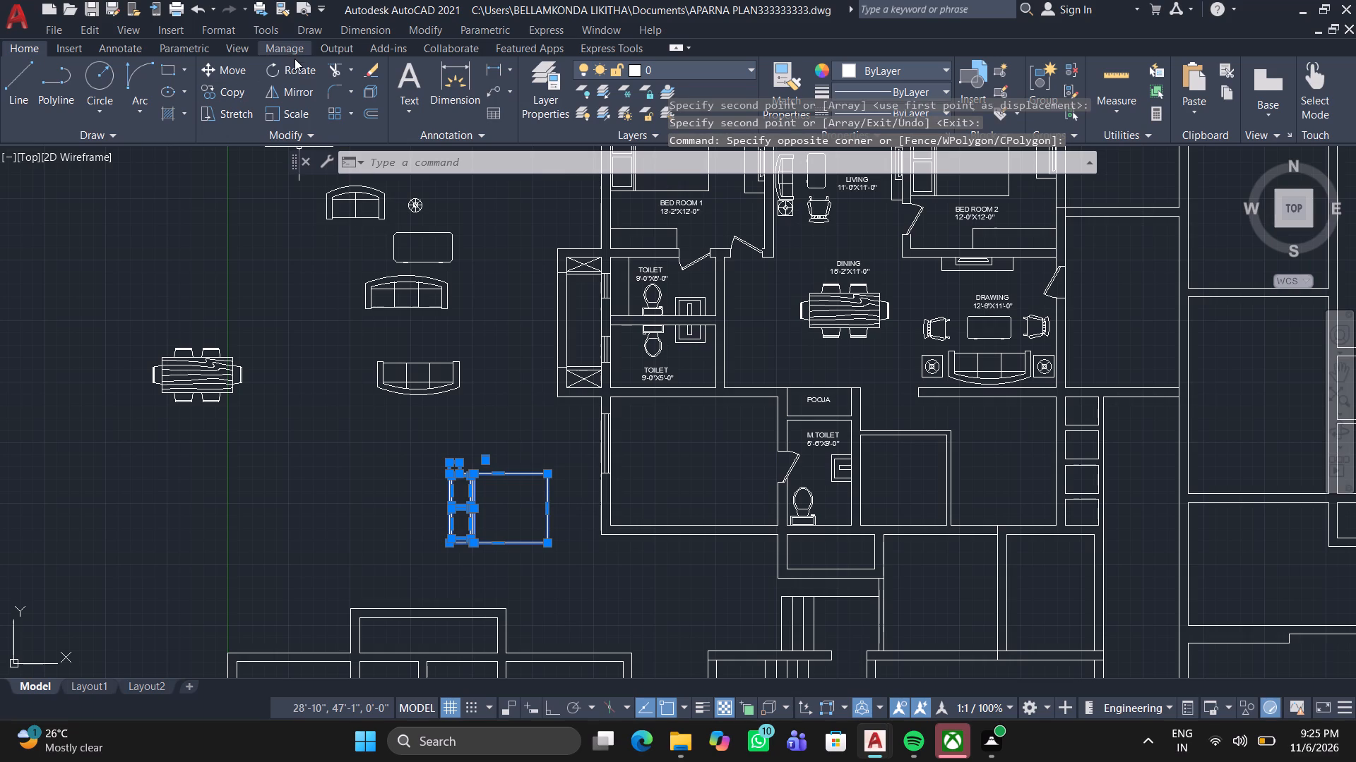
drag(295, 64, 302, 79)
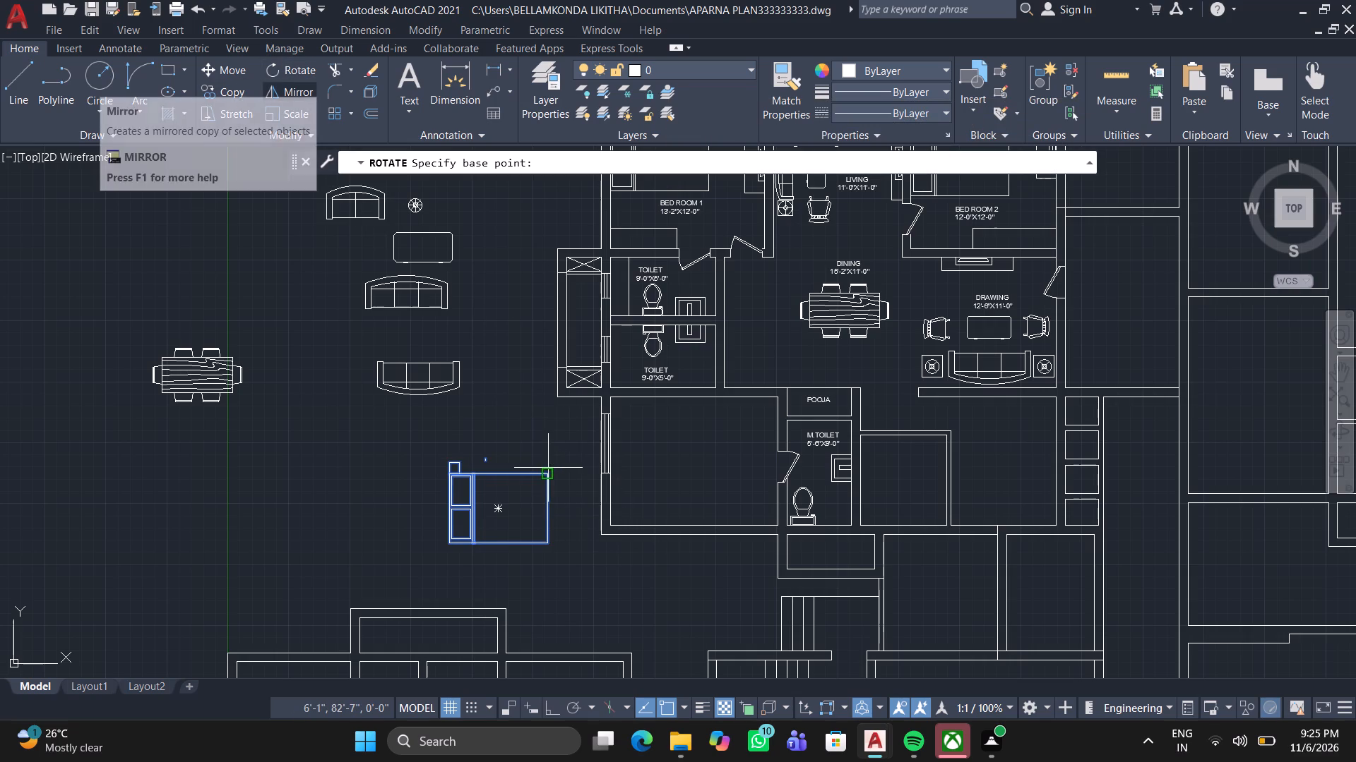
click(545, 468)
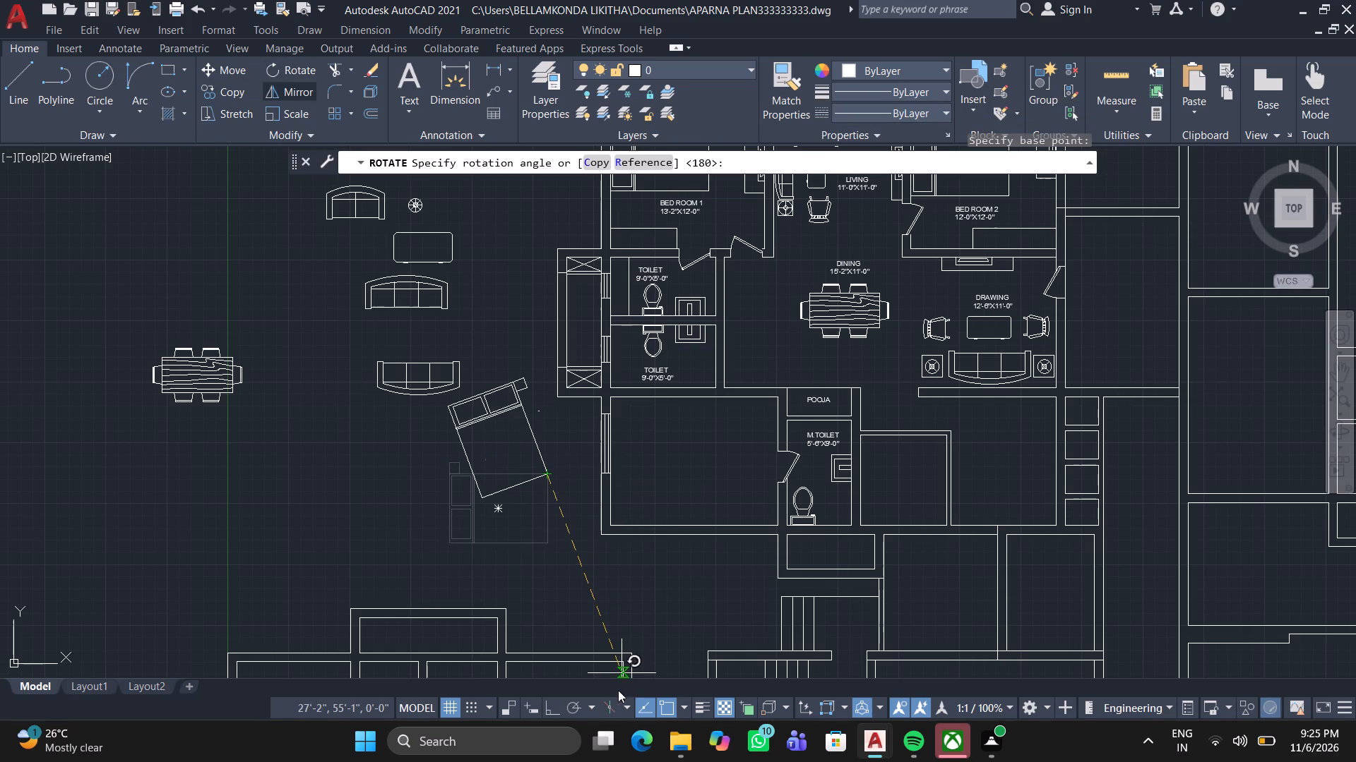
click(554, 705)
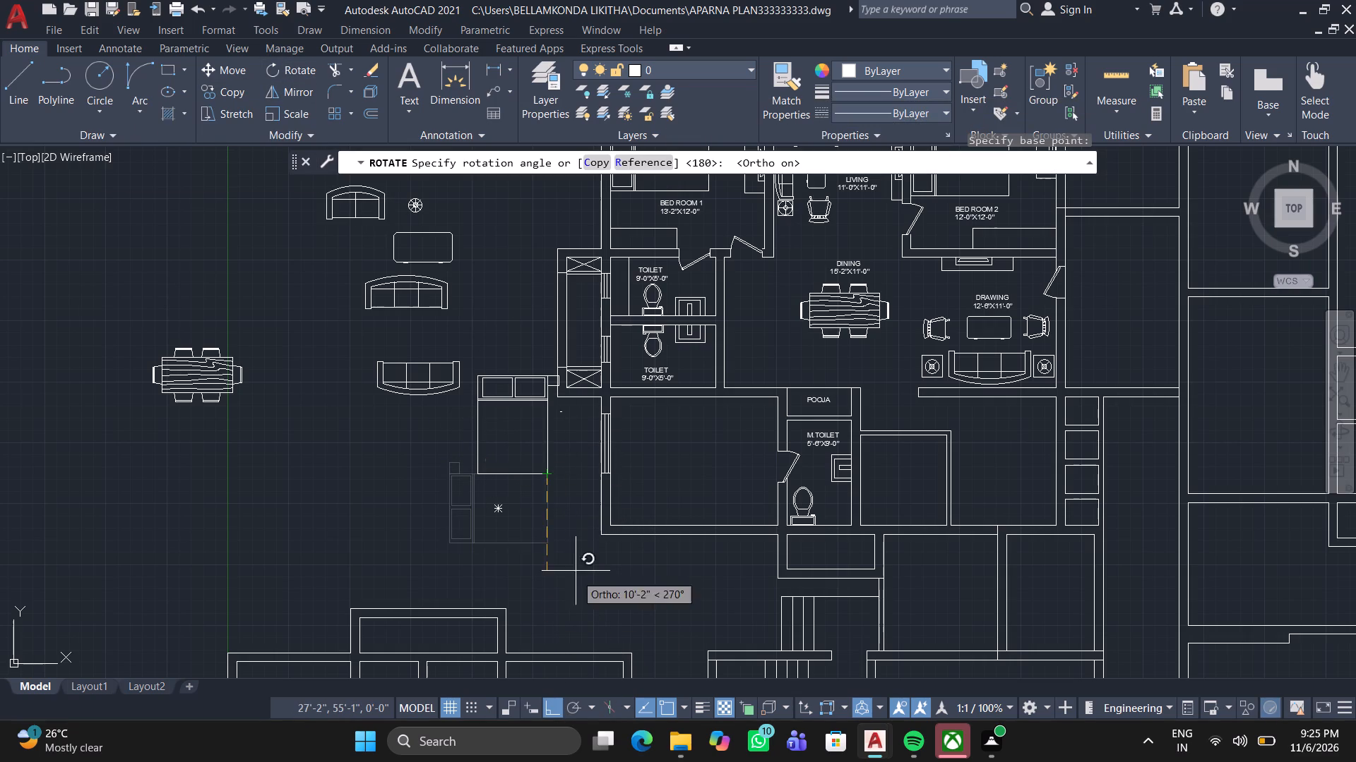
click(490, 379)
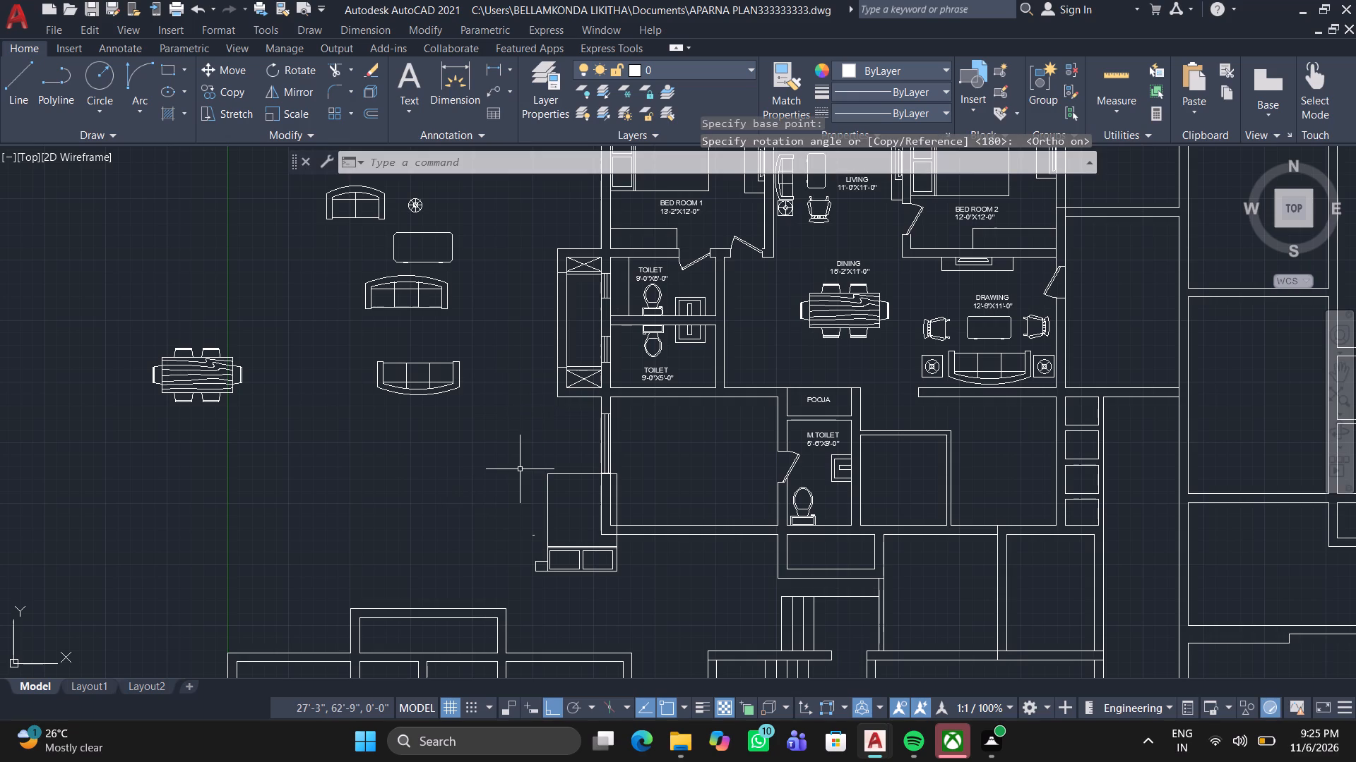
Move the rotated bed by its lower-right corner into the room left of the M.TOILET, with the headboard against the lower wall.
click(510, 452)
click(646, 613)
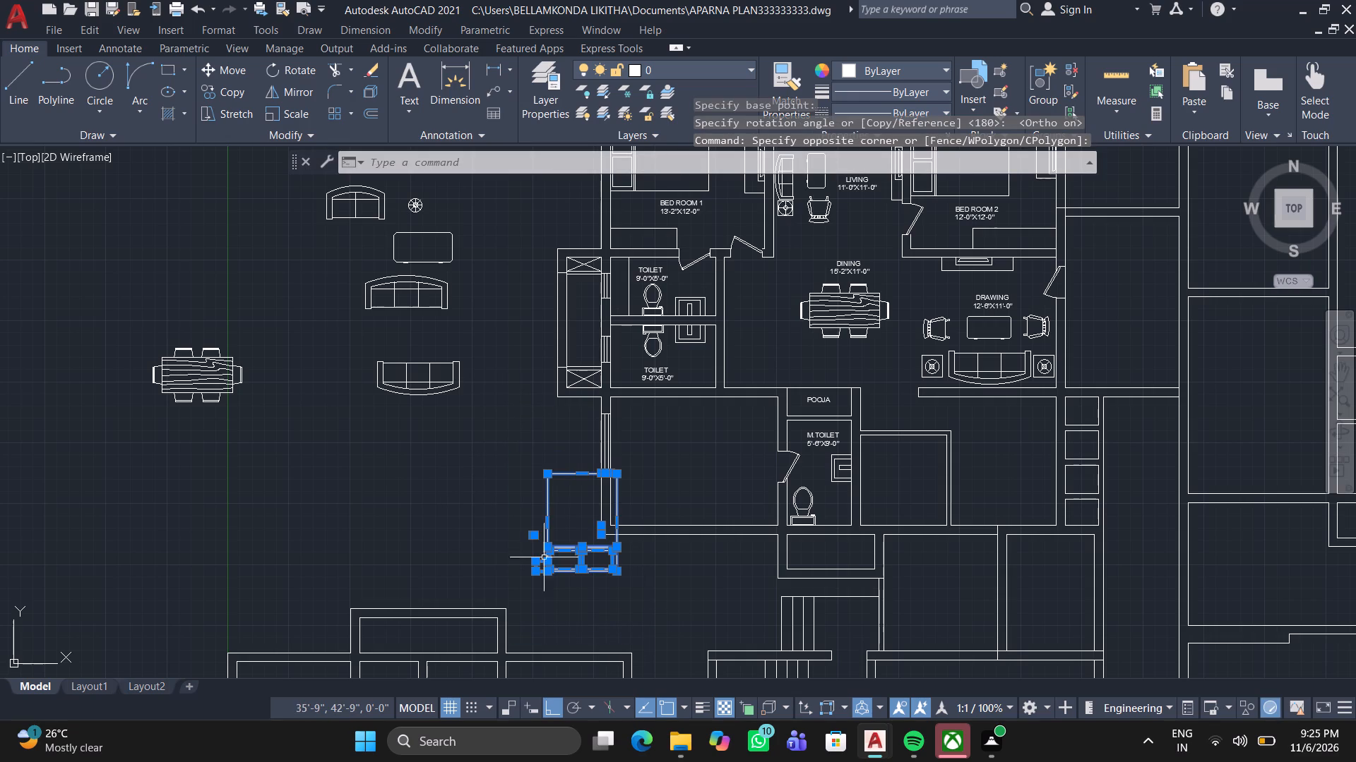
click(230, 73)
scroll(598, 555, up, 2)
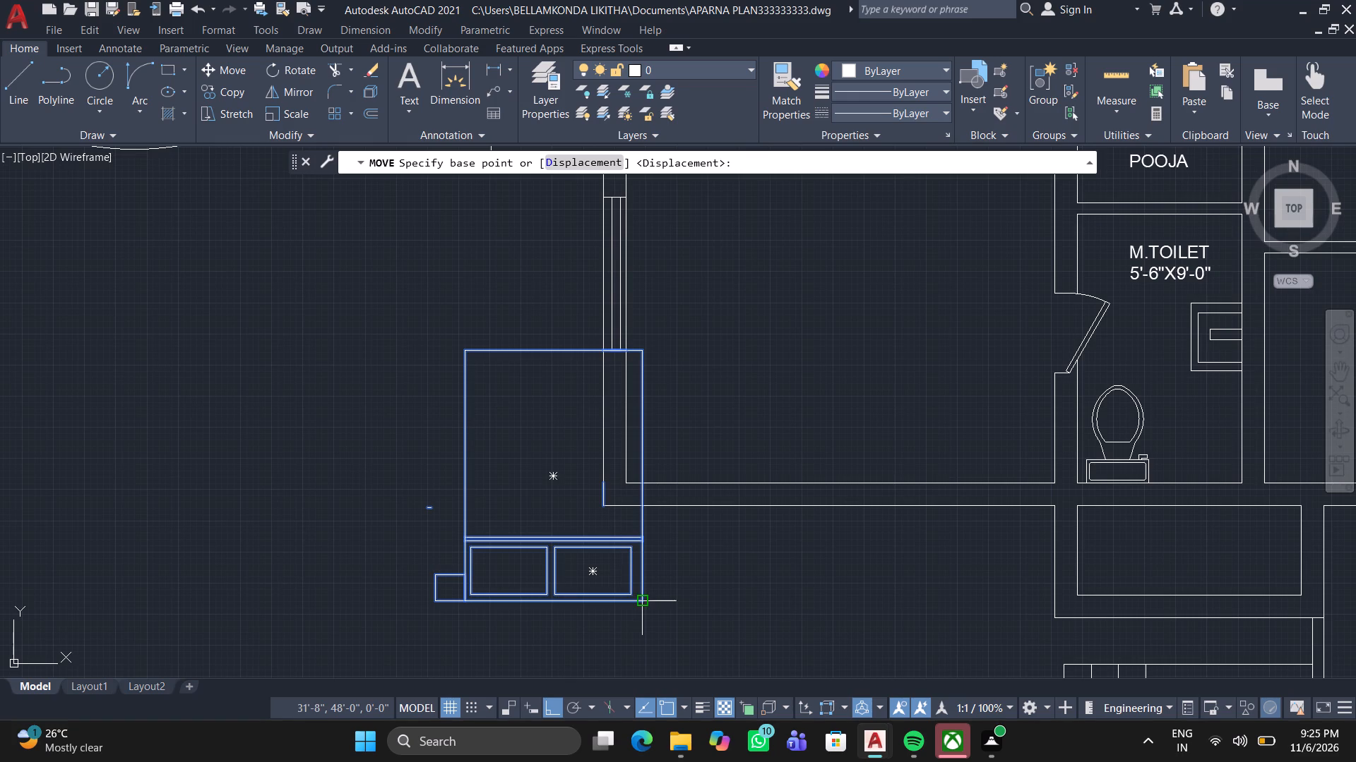
click(643, 599)
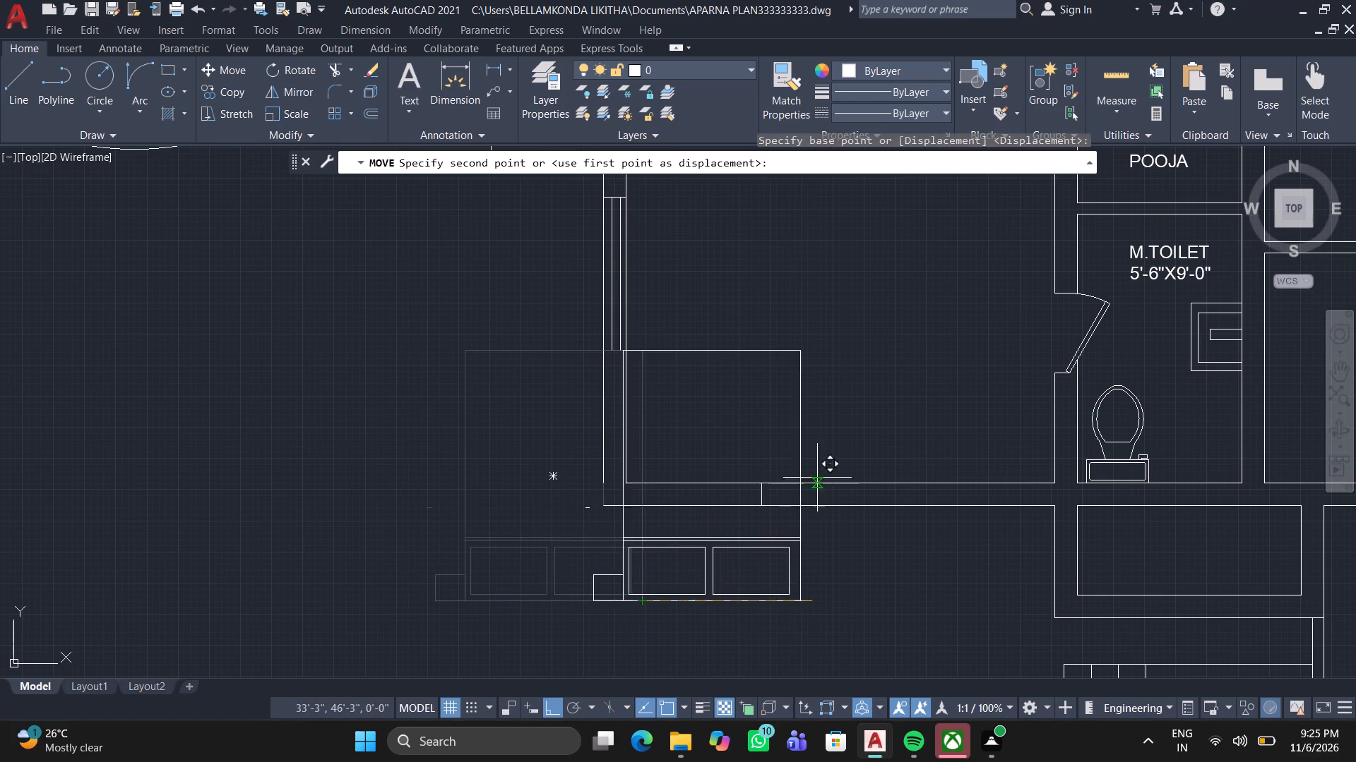
click(557, 700)
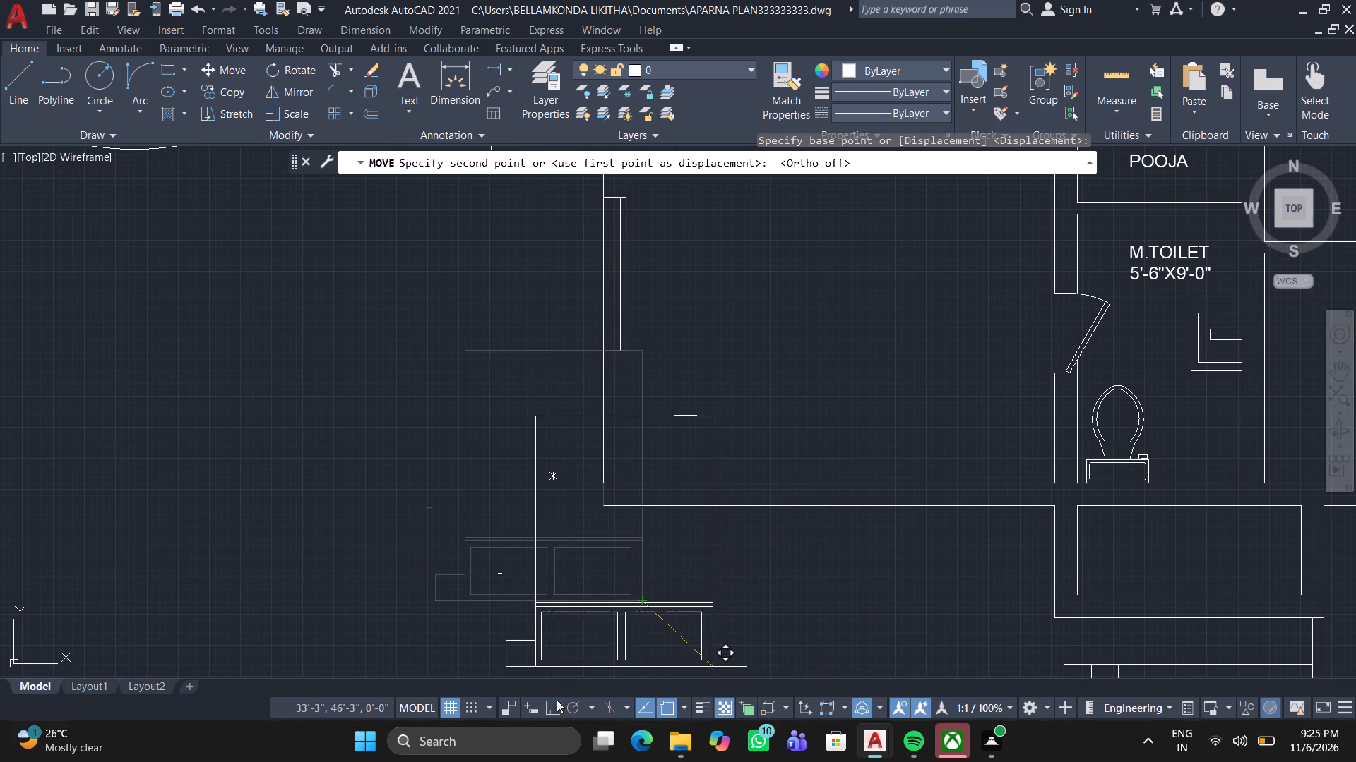
middle_drag(942, 461, 898, 478)
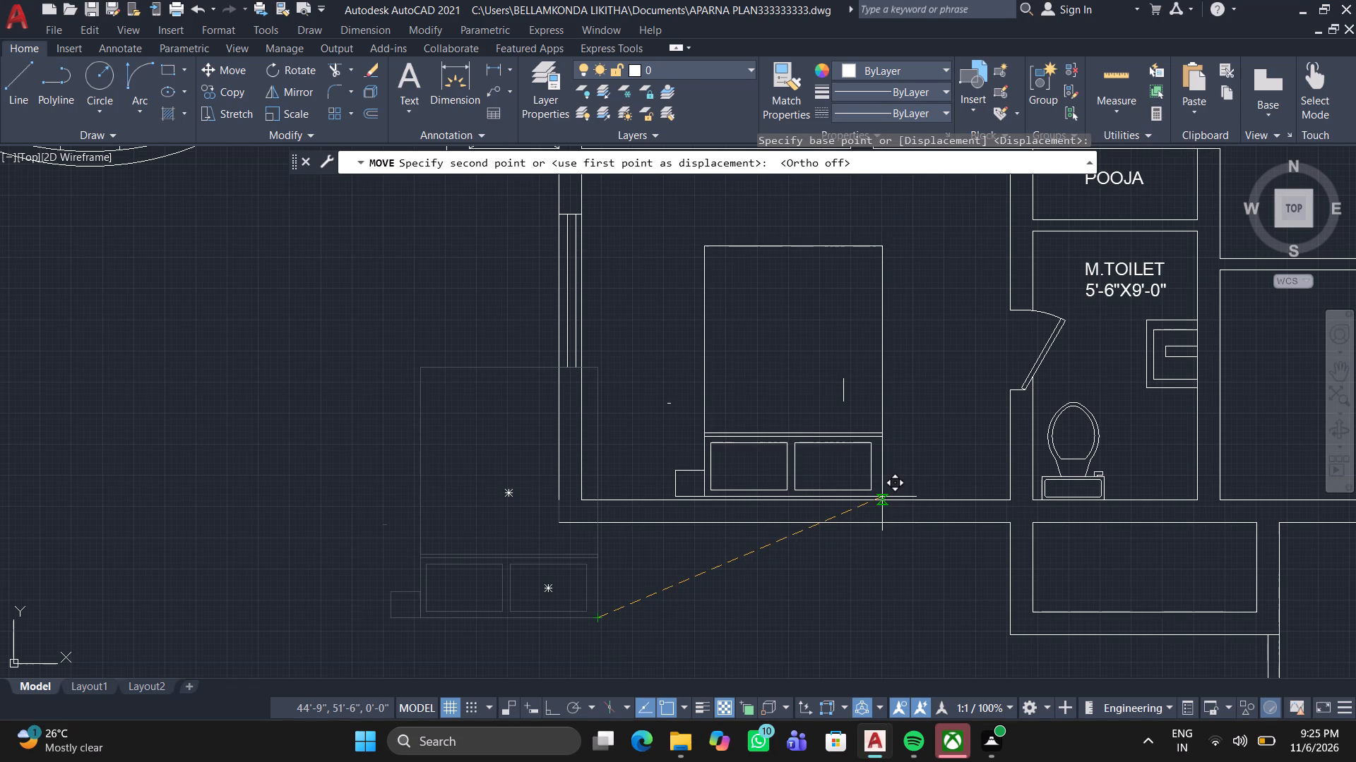
click(881, 497)
Stretch the lower end of the bedroom's outer left wall line straight down past the lower outer wall line.
scroll(624, 474, up, 1)
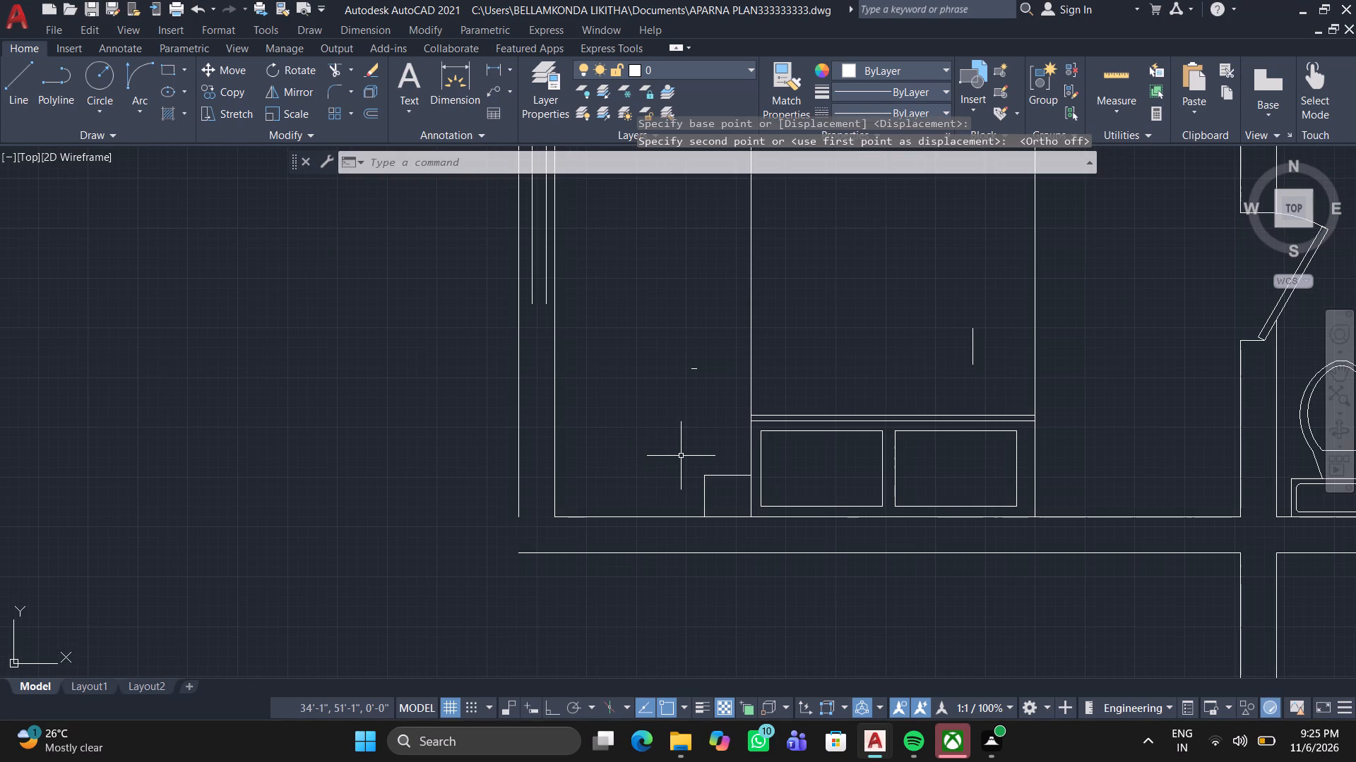
click(516, 491)
click(513, 502)
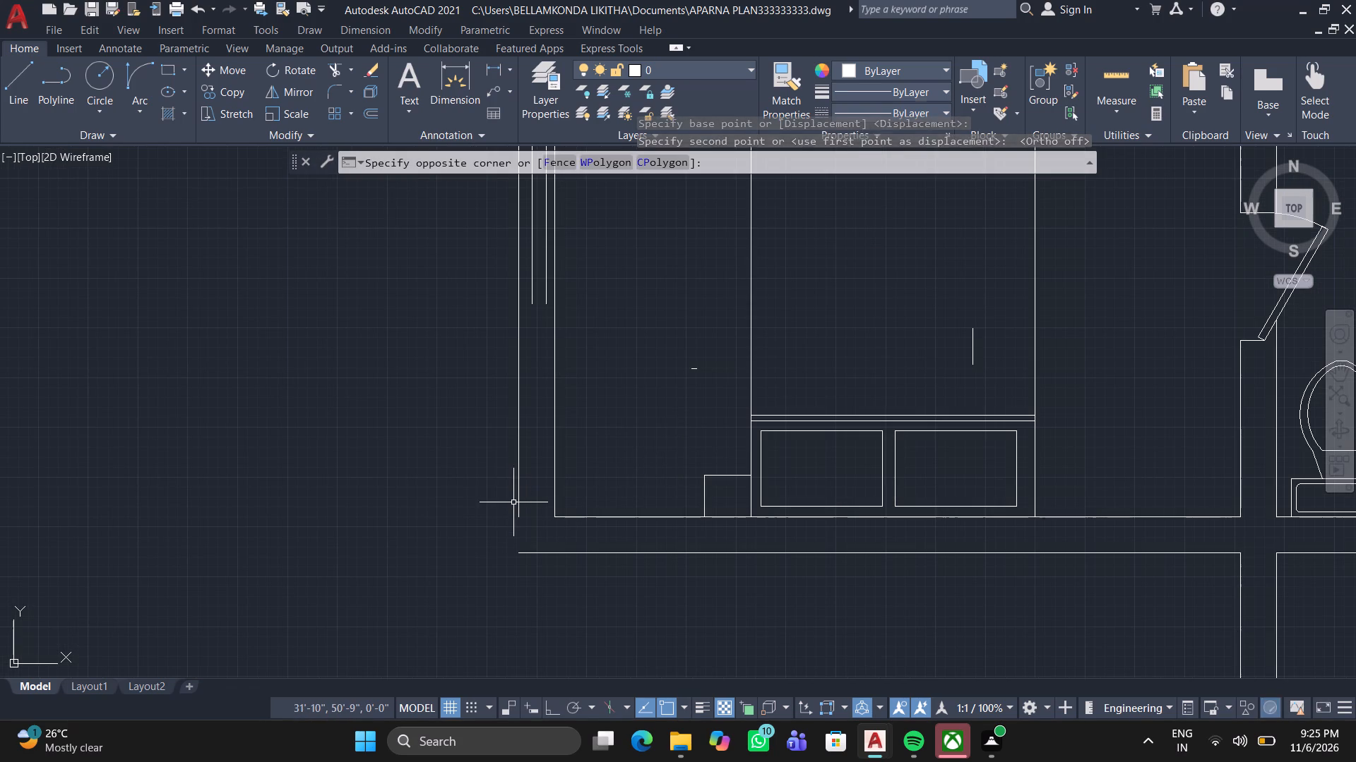
click(518, 490)
click(516, 521)
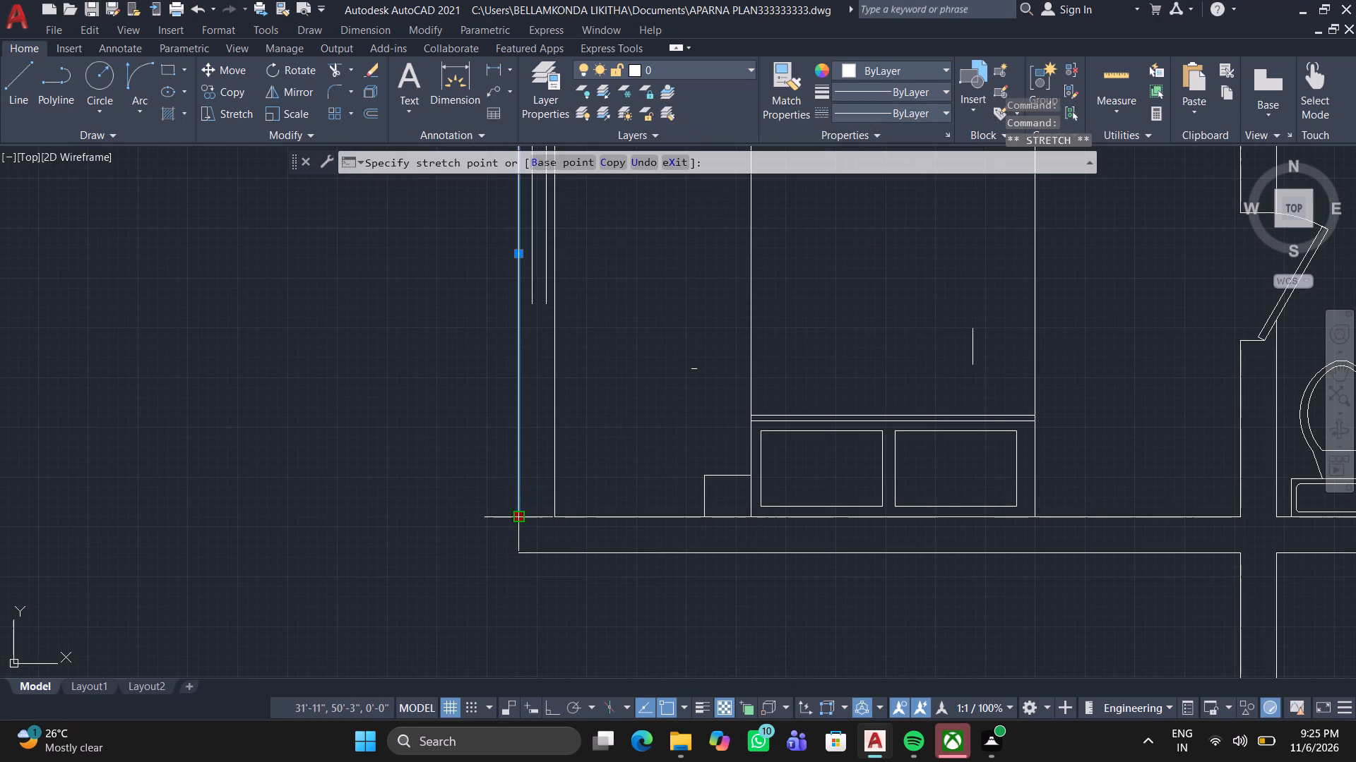
click(518, 646)
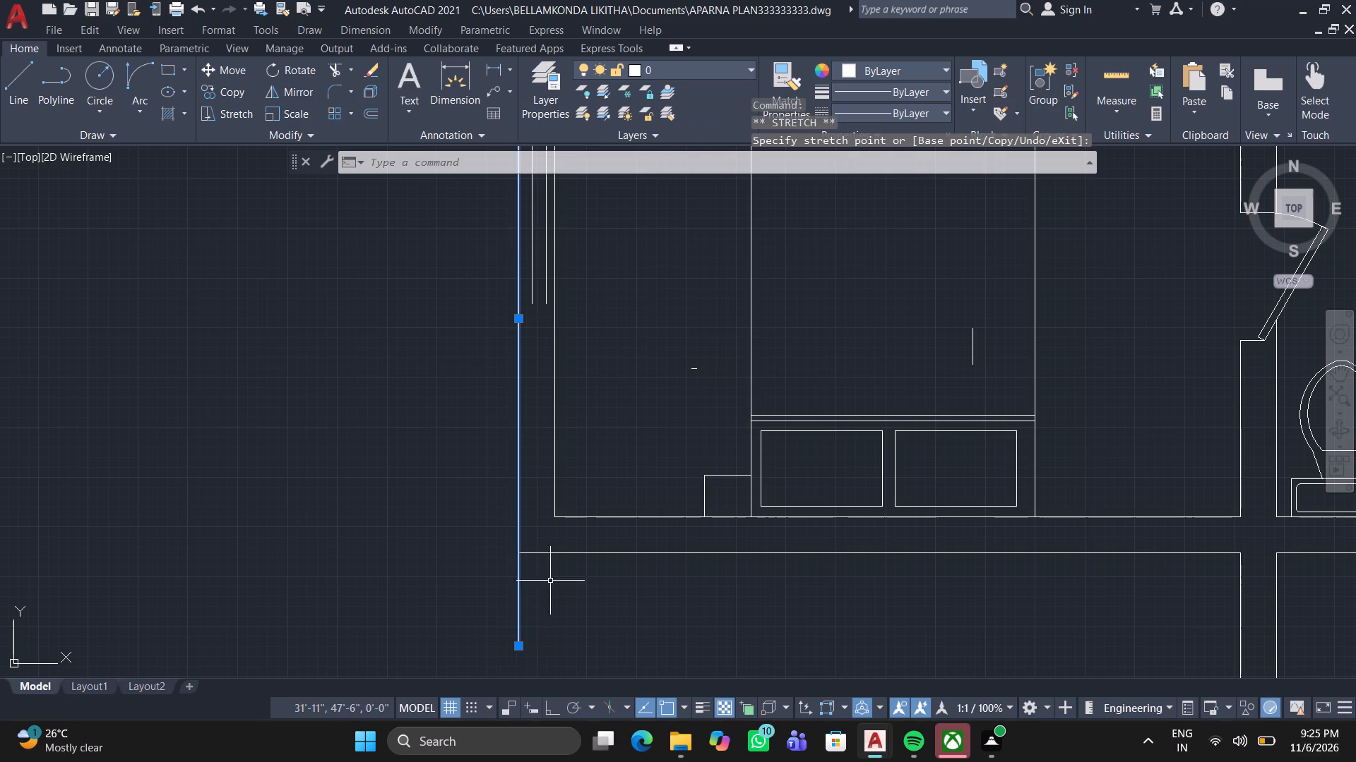
key(Escape)
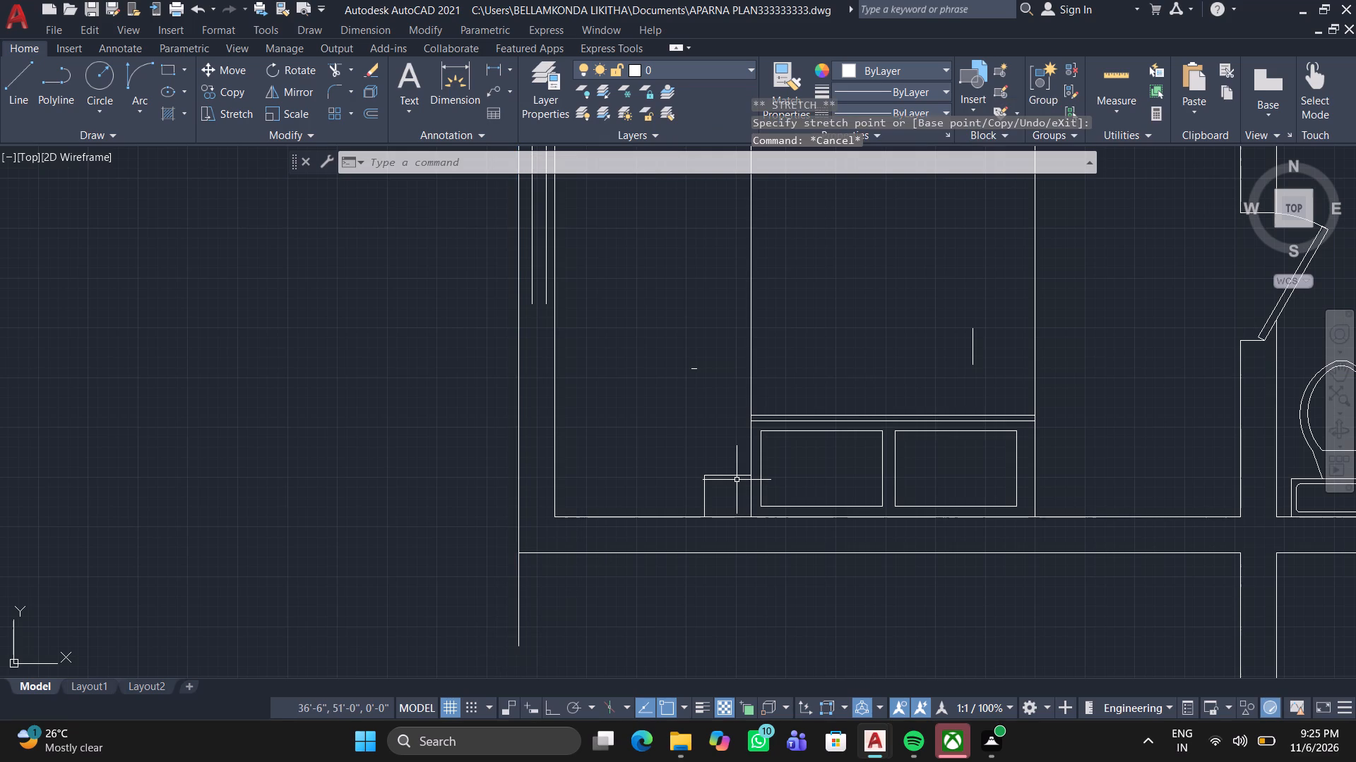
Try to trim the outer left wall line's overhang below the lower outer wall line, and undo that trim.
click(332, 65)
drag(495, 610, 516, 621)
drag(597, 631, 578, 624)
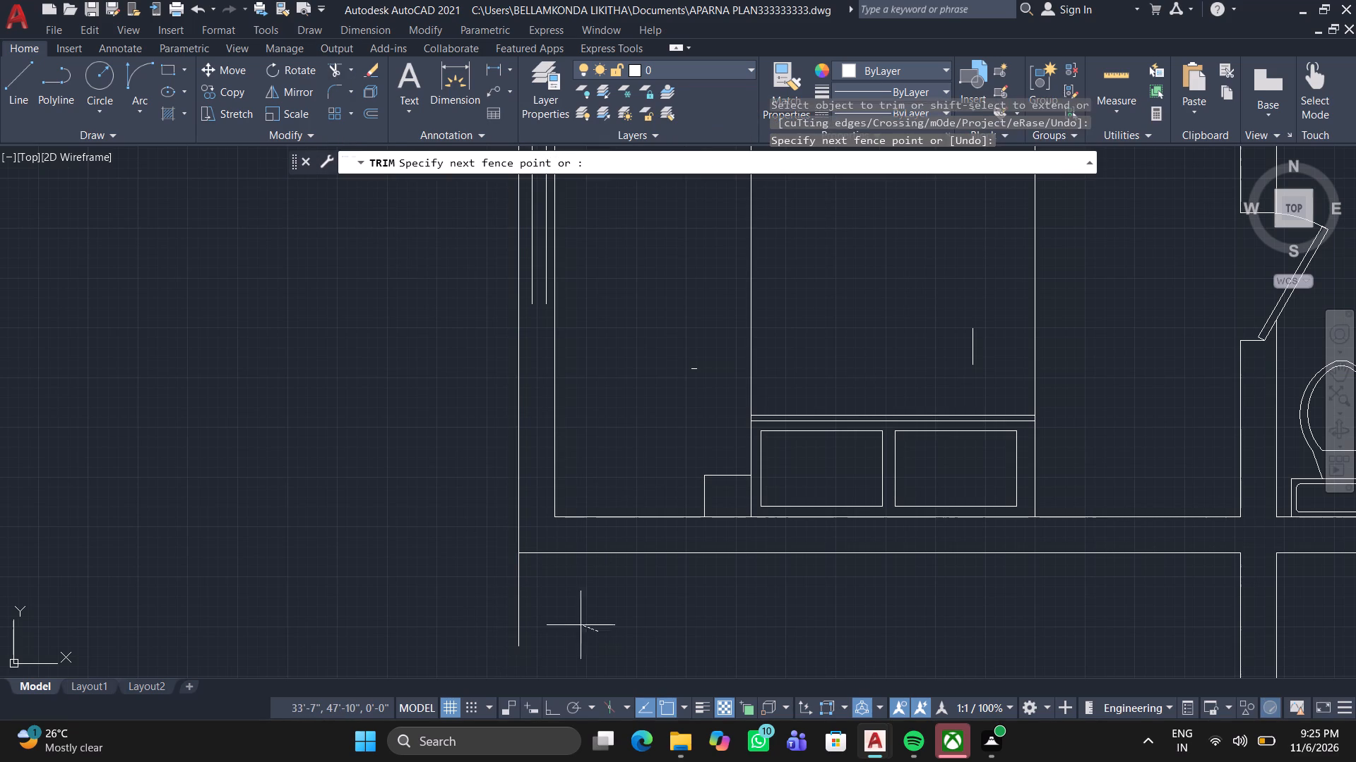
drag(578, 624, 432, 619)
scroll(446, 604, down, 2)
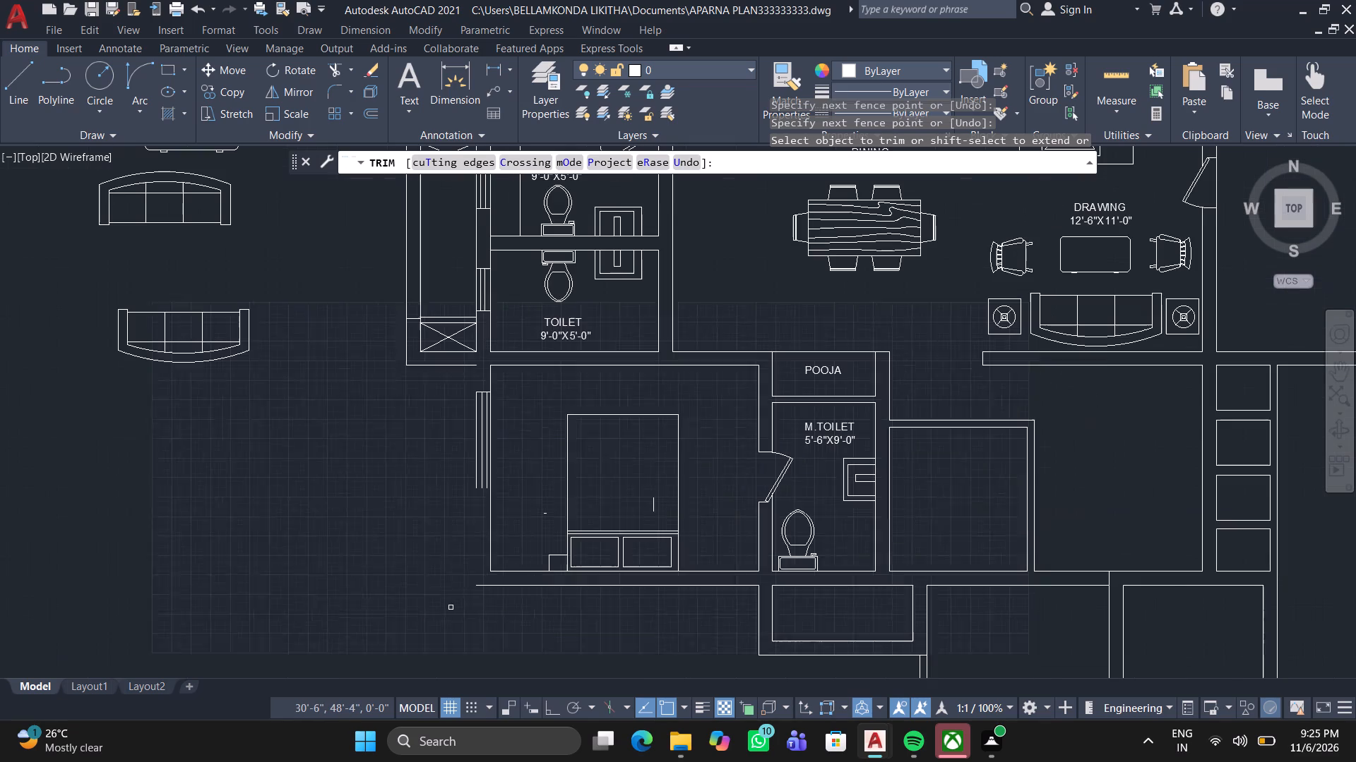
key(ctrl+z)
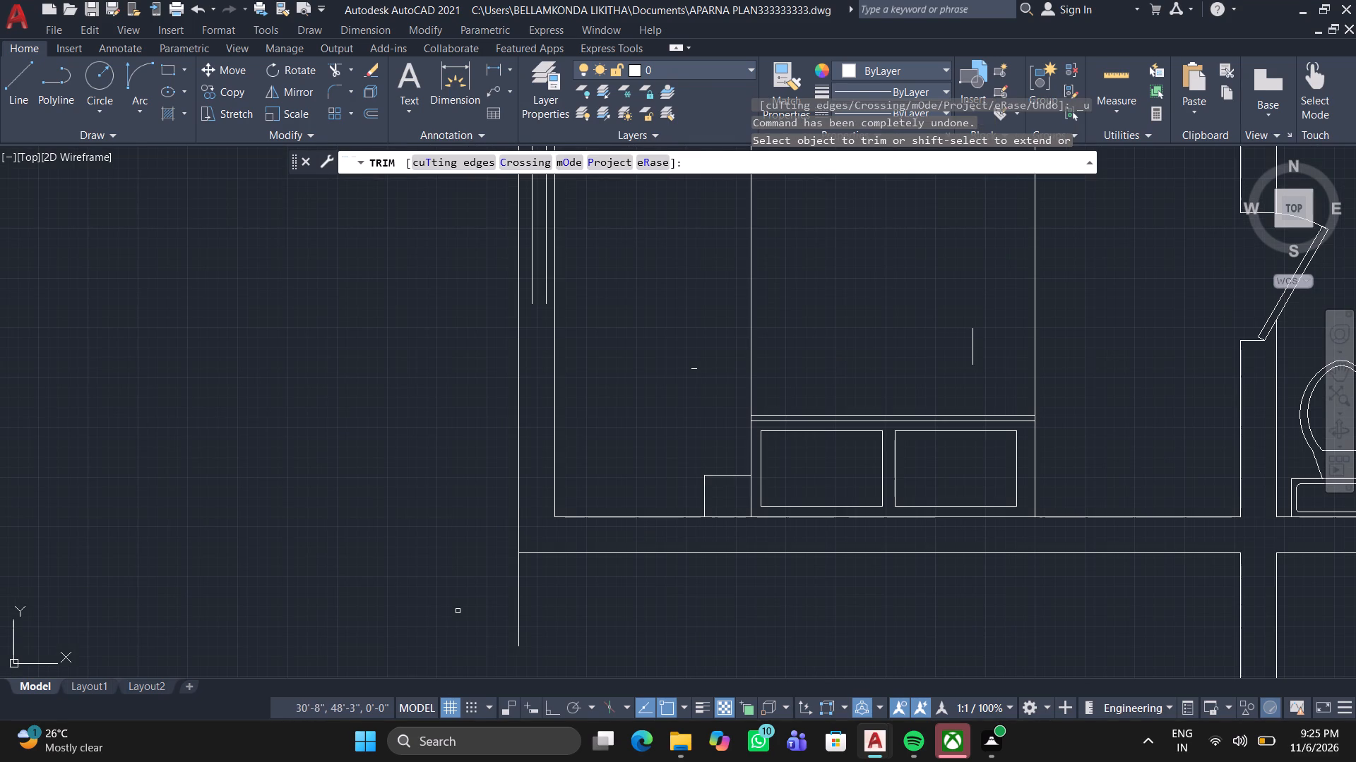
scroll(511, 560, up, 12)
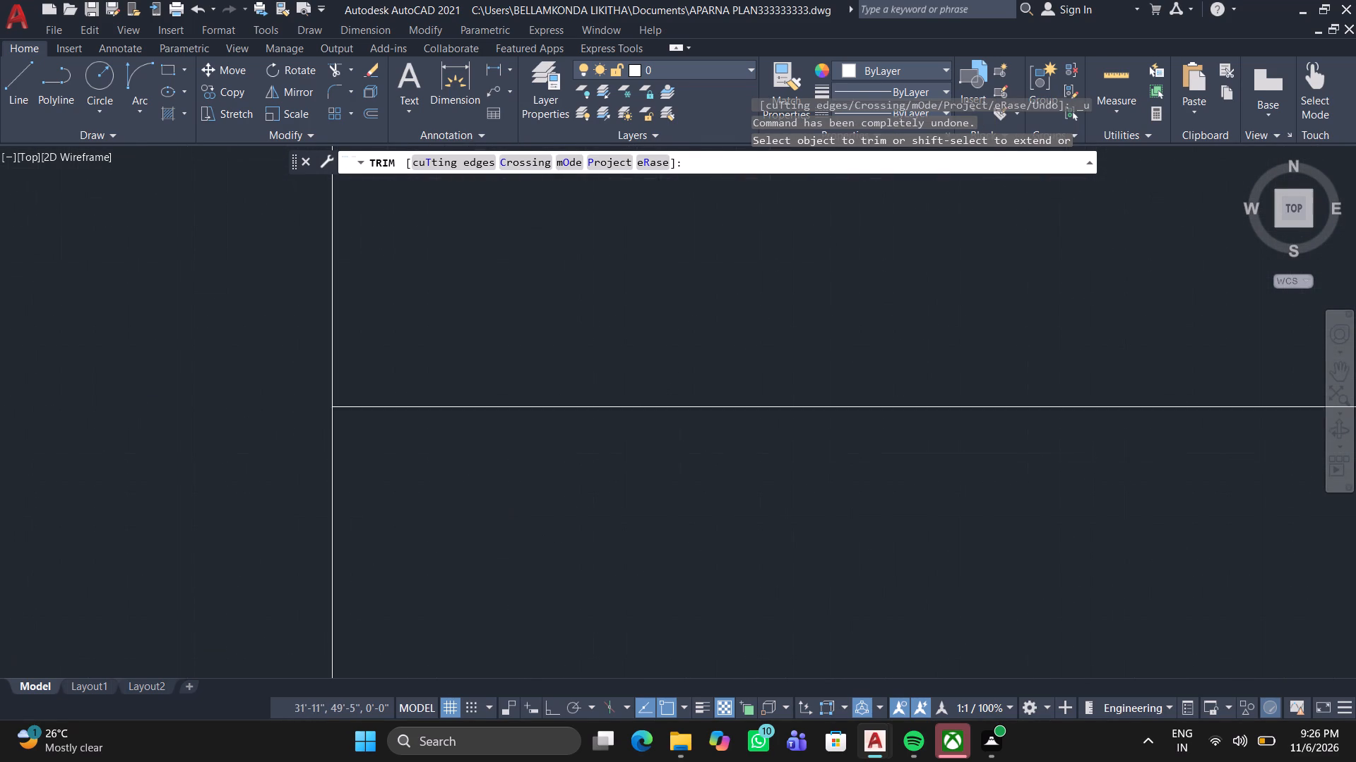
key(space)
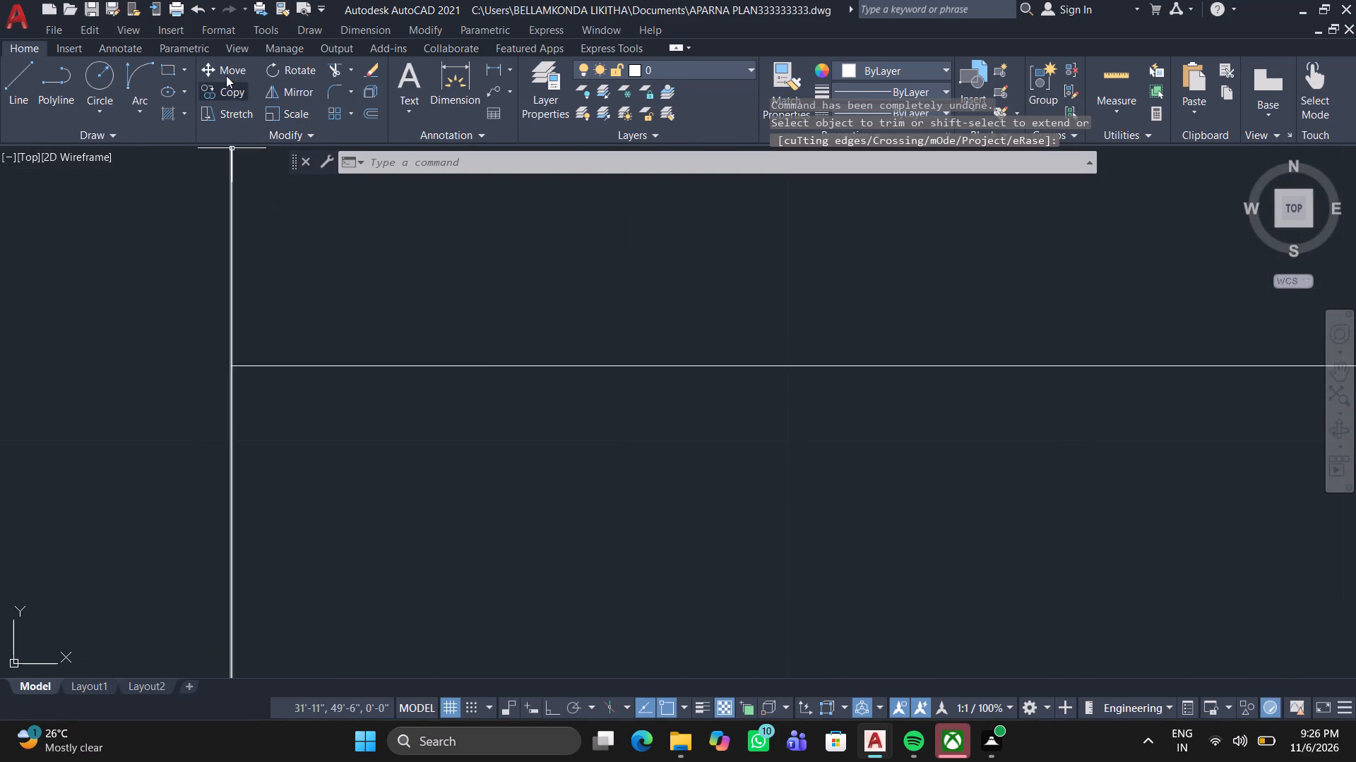
Draw a short horizontal line from the lower outer wall line's left end outward across the outer left wall line.
click(14, 73)
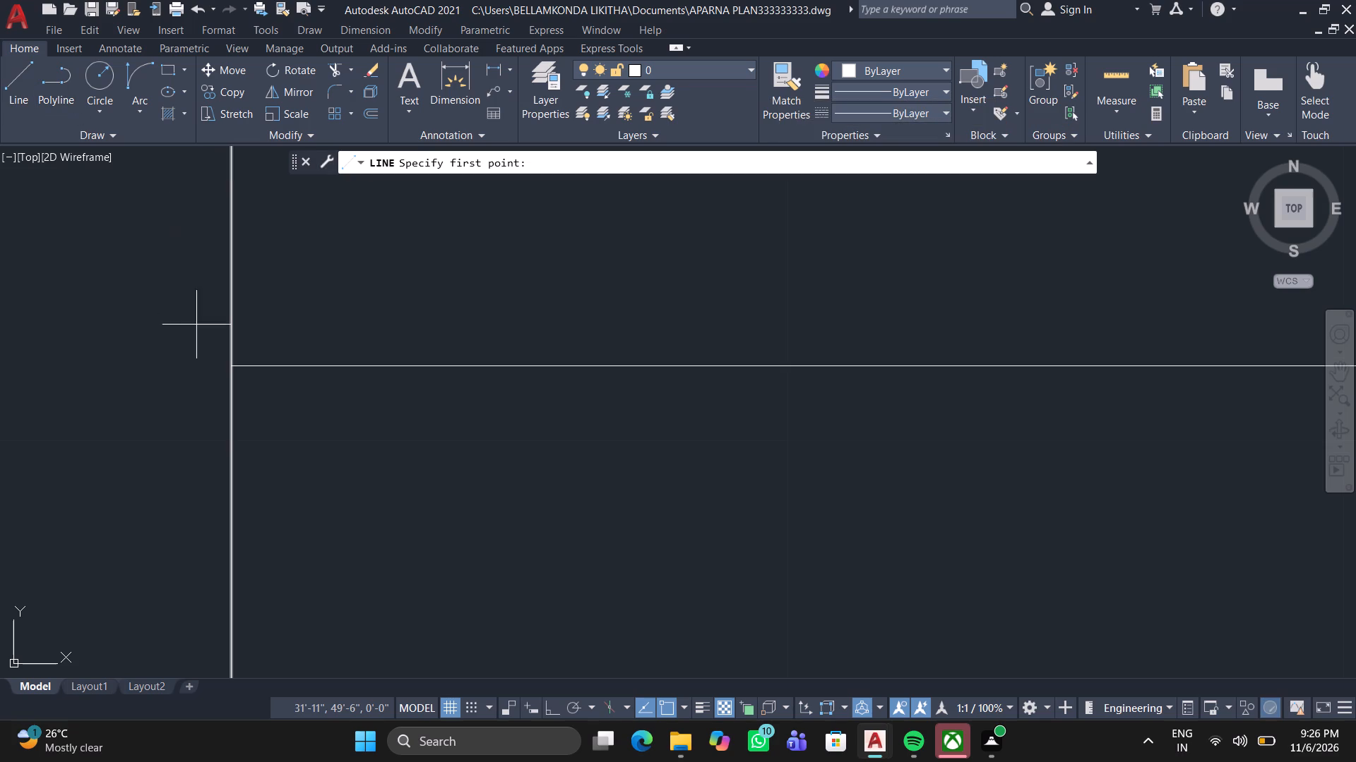
drag(232, 362, 225, 367)
click(73, 359)
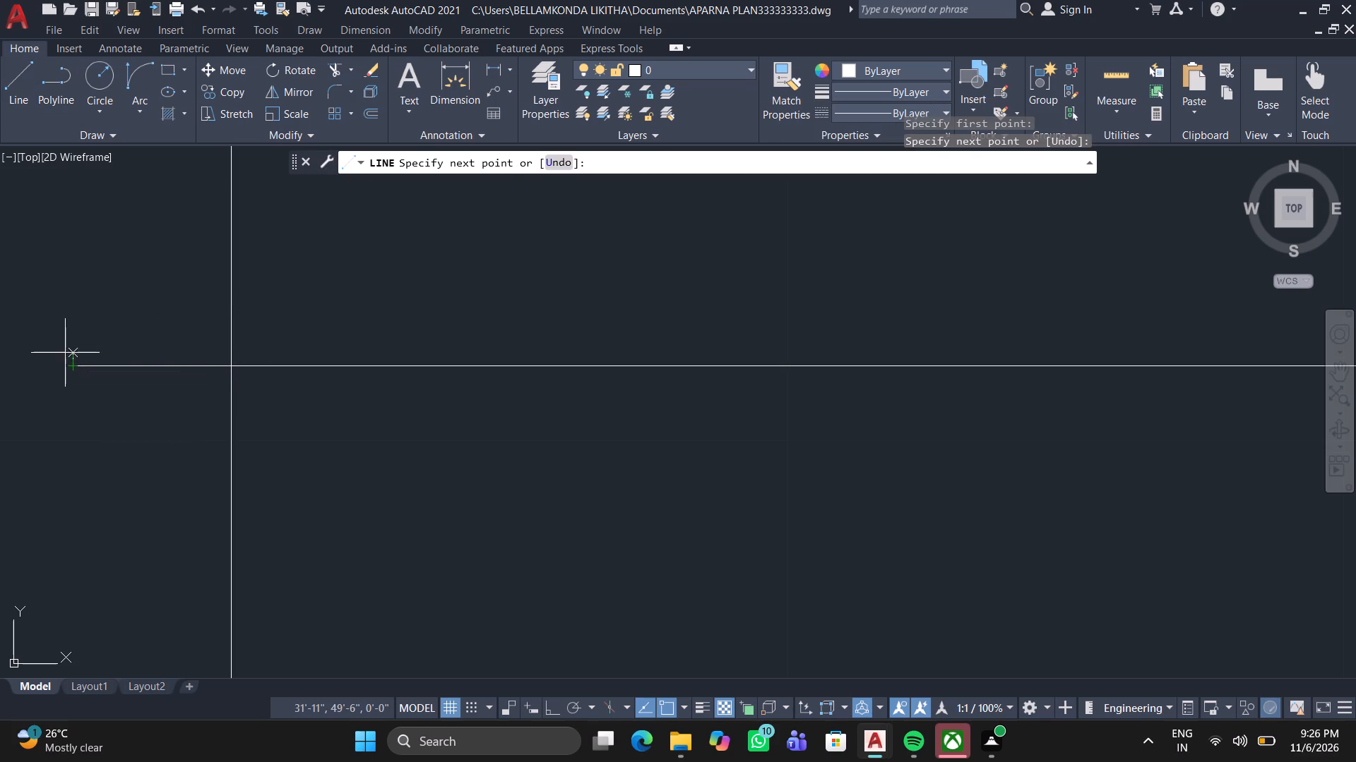
key(space)
Trim the horizontal and vertical overhangs beyond the bedroom's lower-left outer wall corner.
scroll(66, 353, down, 3)
middle_drag(82, 382, 86, 382)
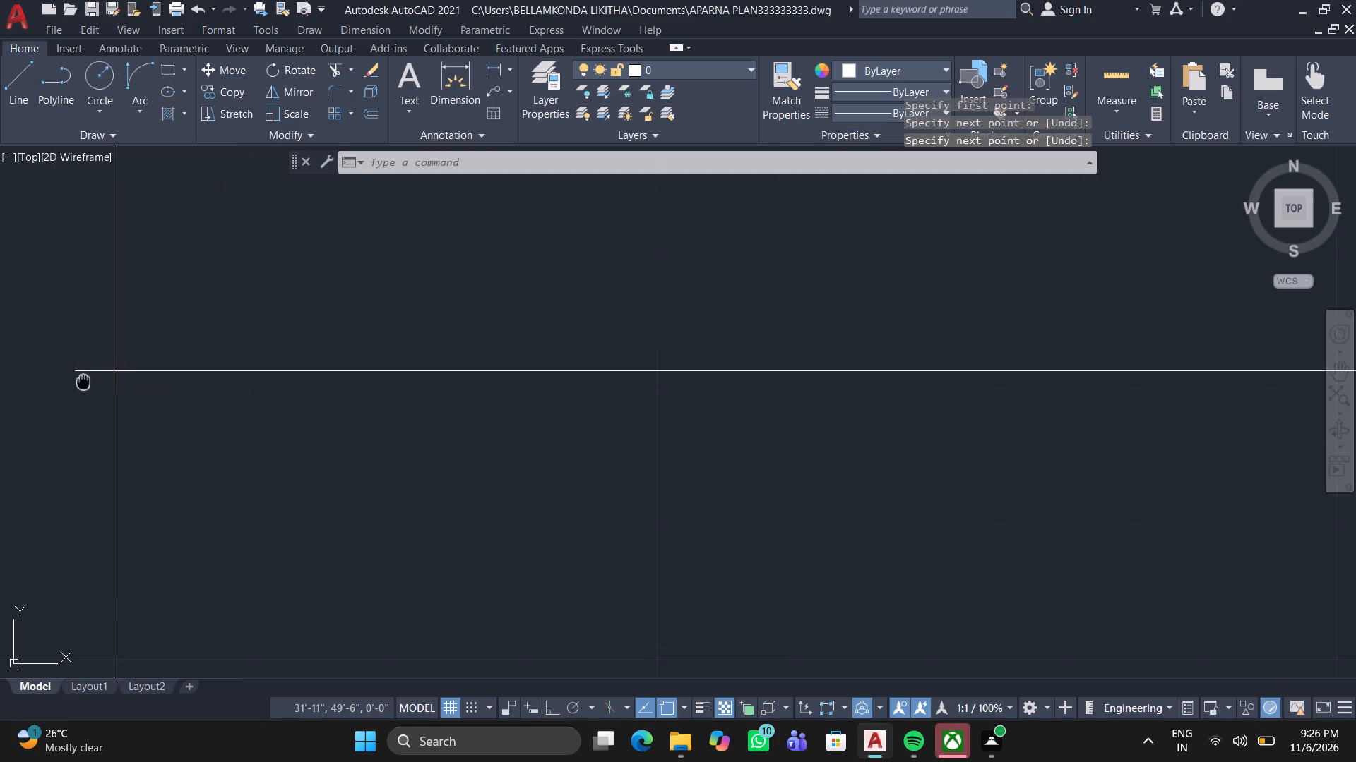
middle_drag(86, 382, 451, 322)
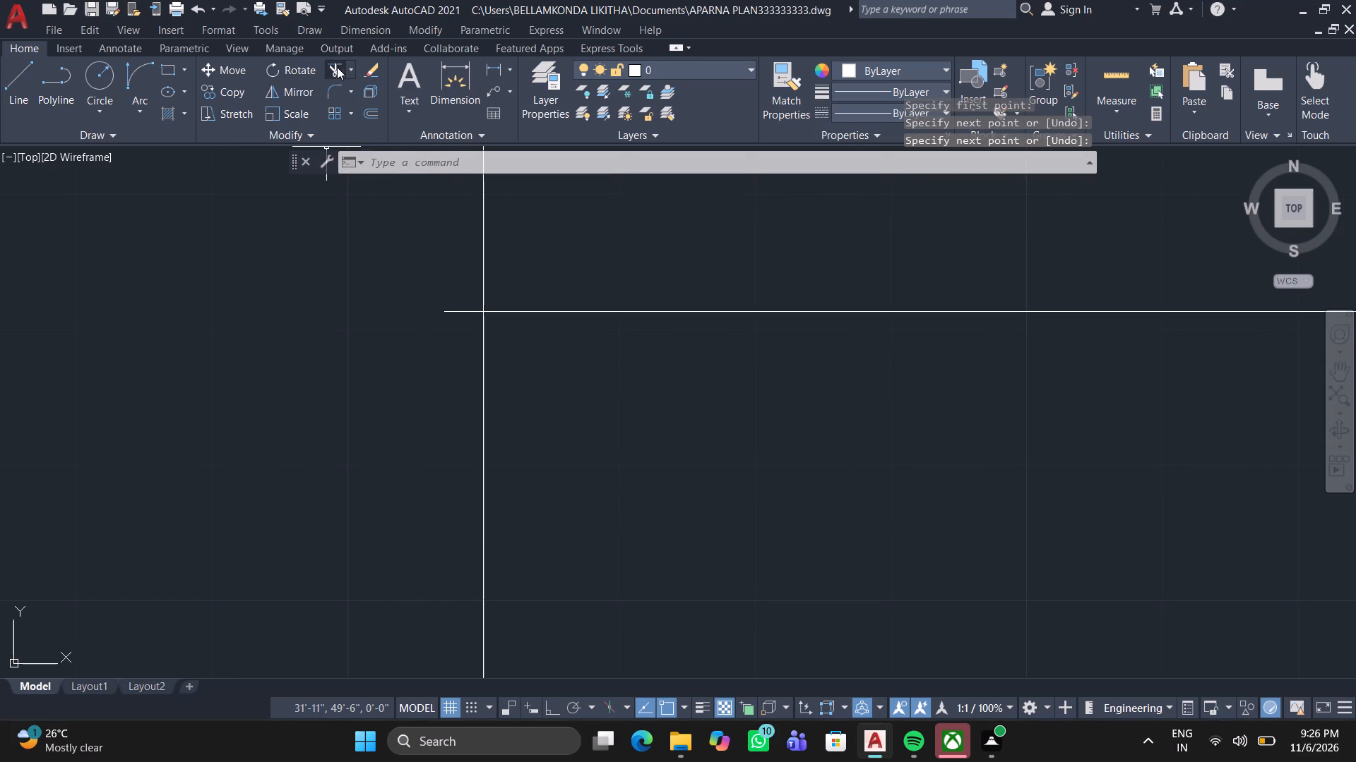
click(333, 68)
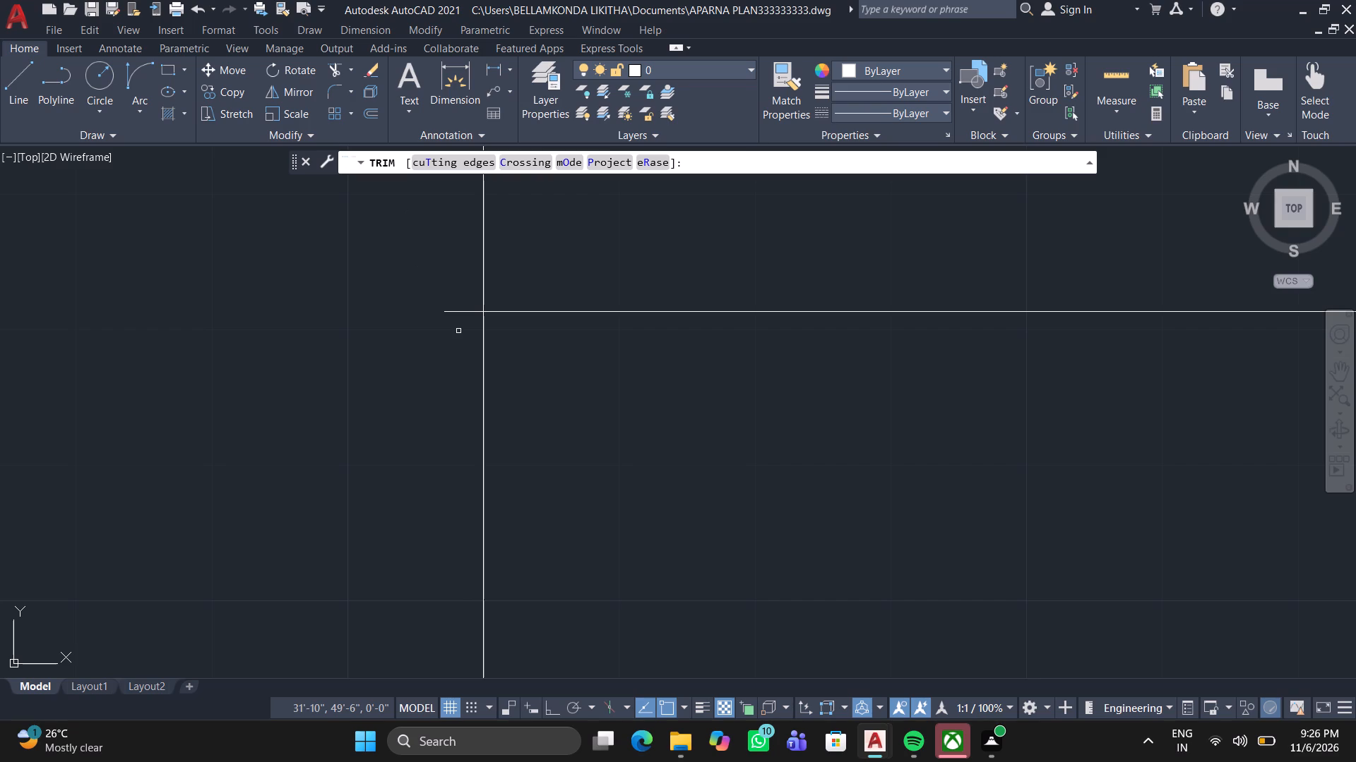
click(451, 310)
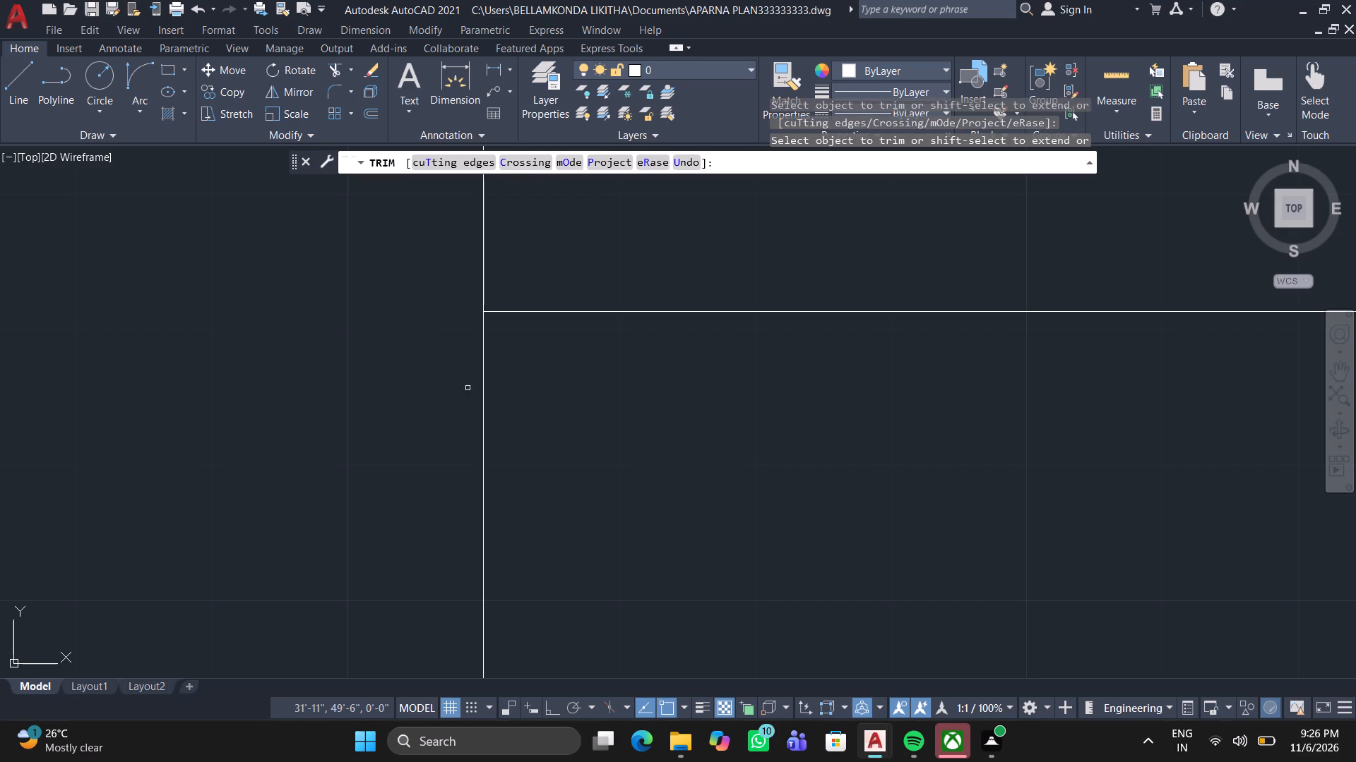
drag(468, 392, 505, 393)
key(space)
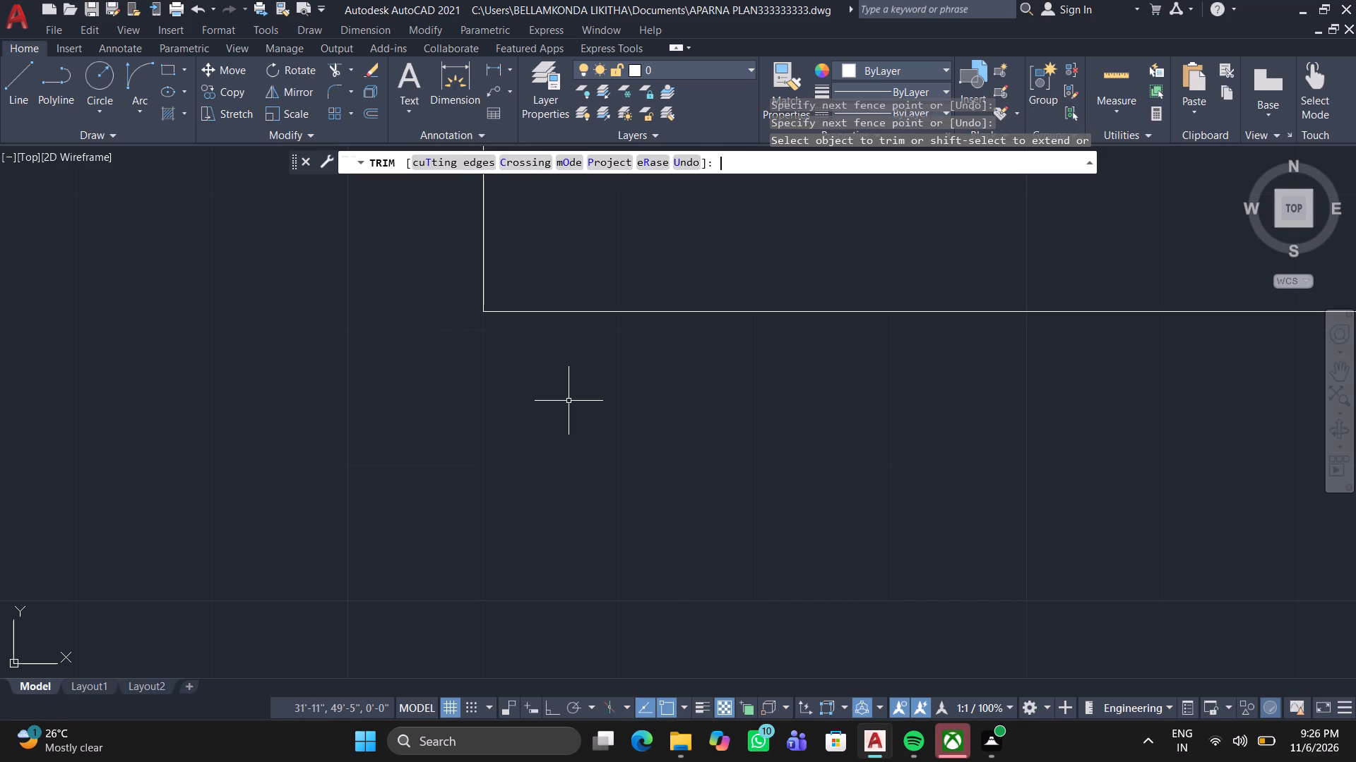
Delete the stray short vertical line inside the bed in the room beside the M.TOILET.
scroll(569, 401, down, 8)
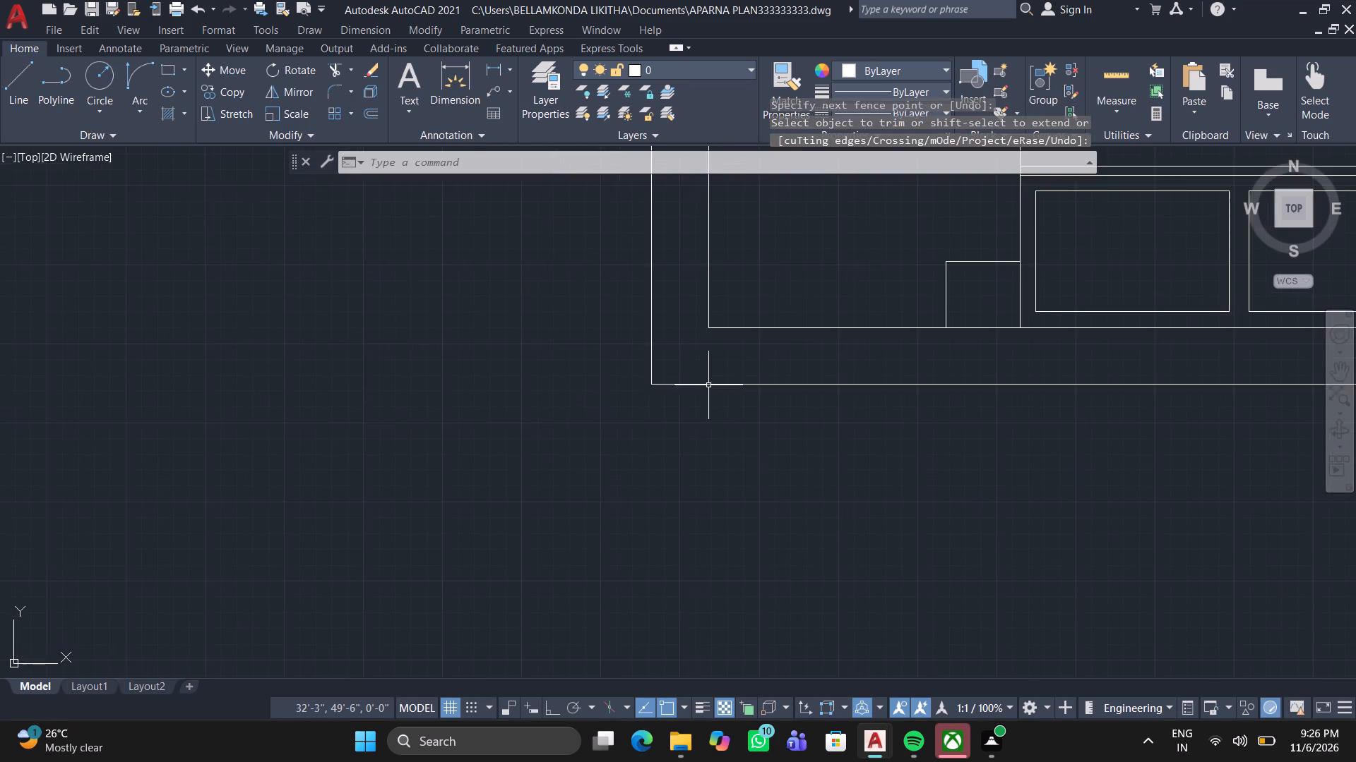
scroll(710, 385, down, 4)
middle_drag(739, 375, 676, 485)
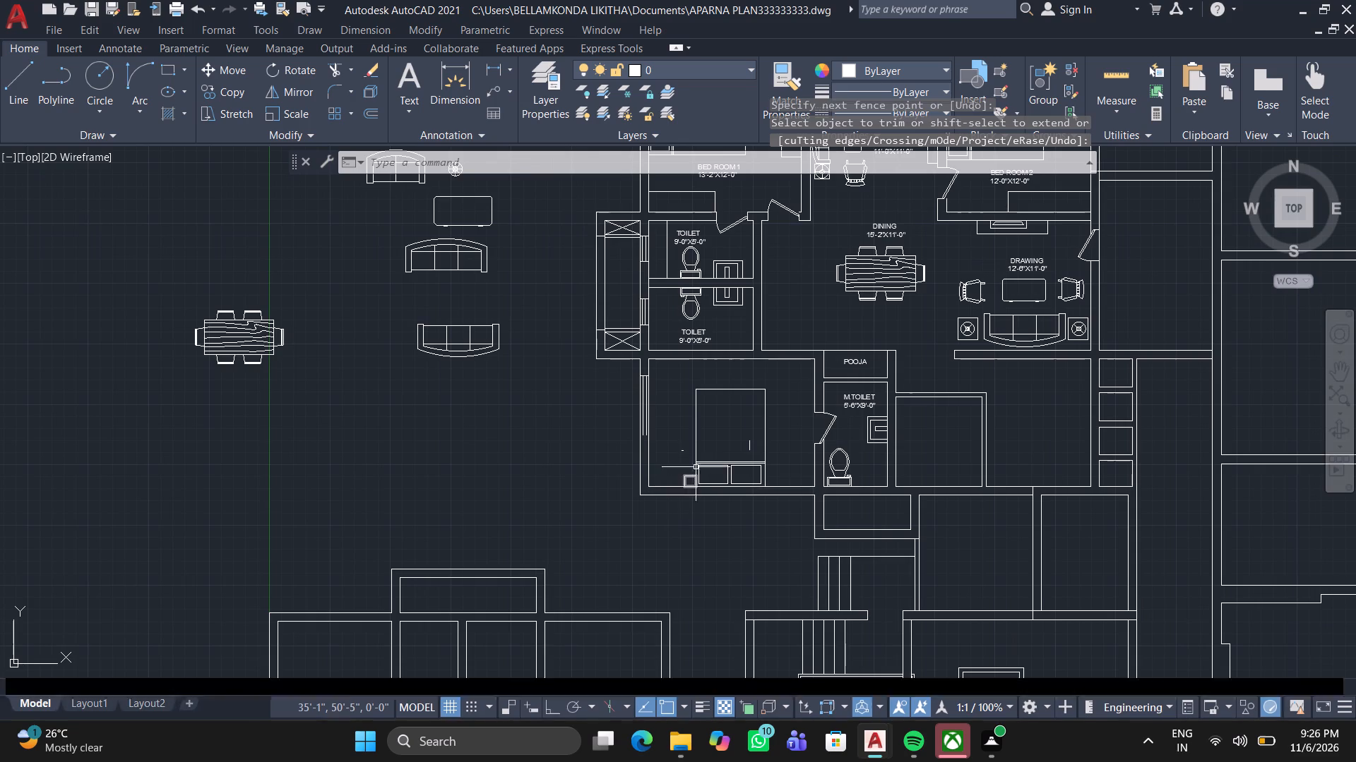
scroll(712, 448, up, 1)
scroll(781, 443, up, 2)
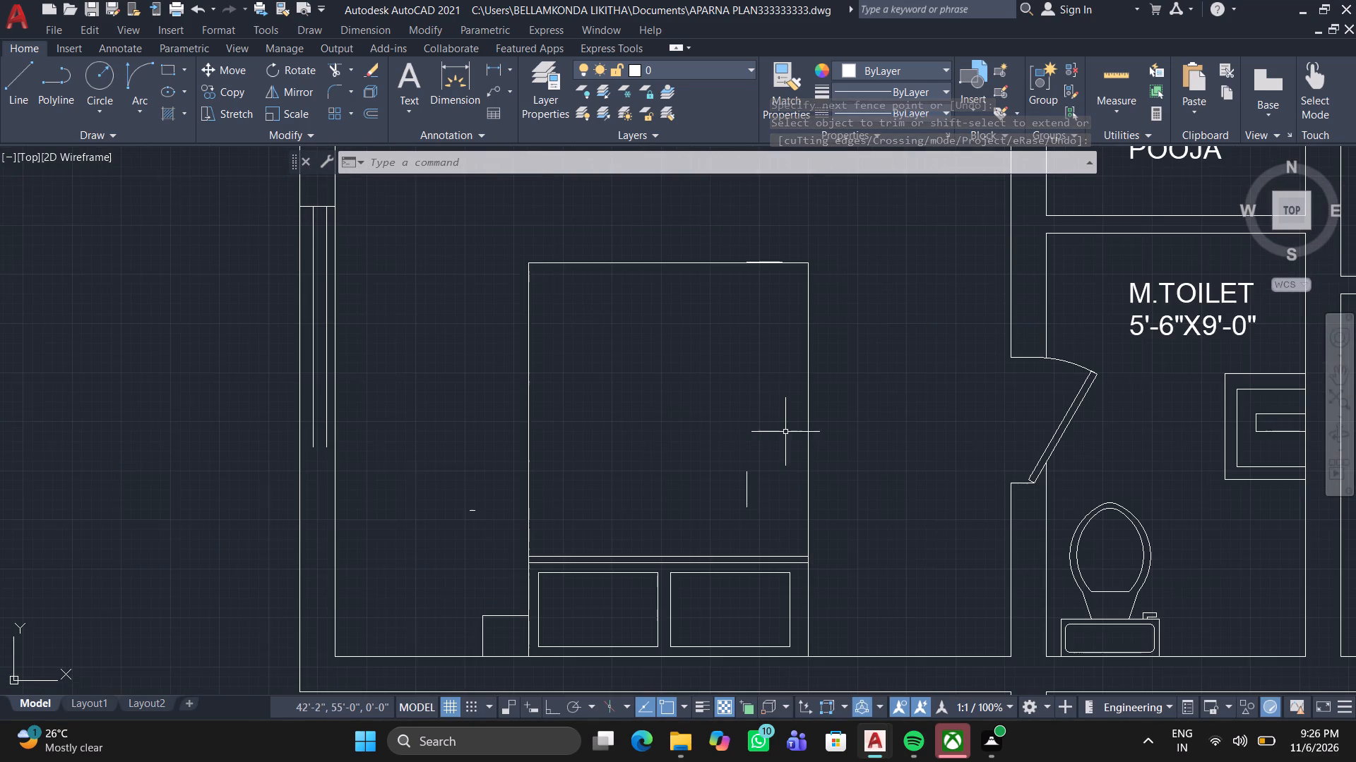
click(723, 445)
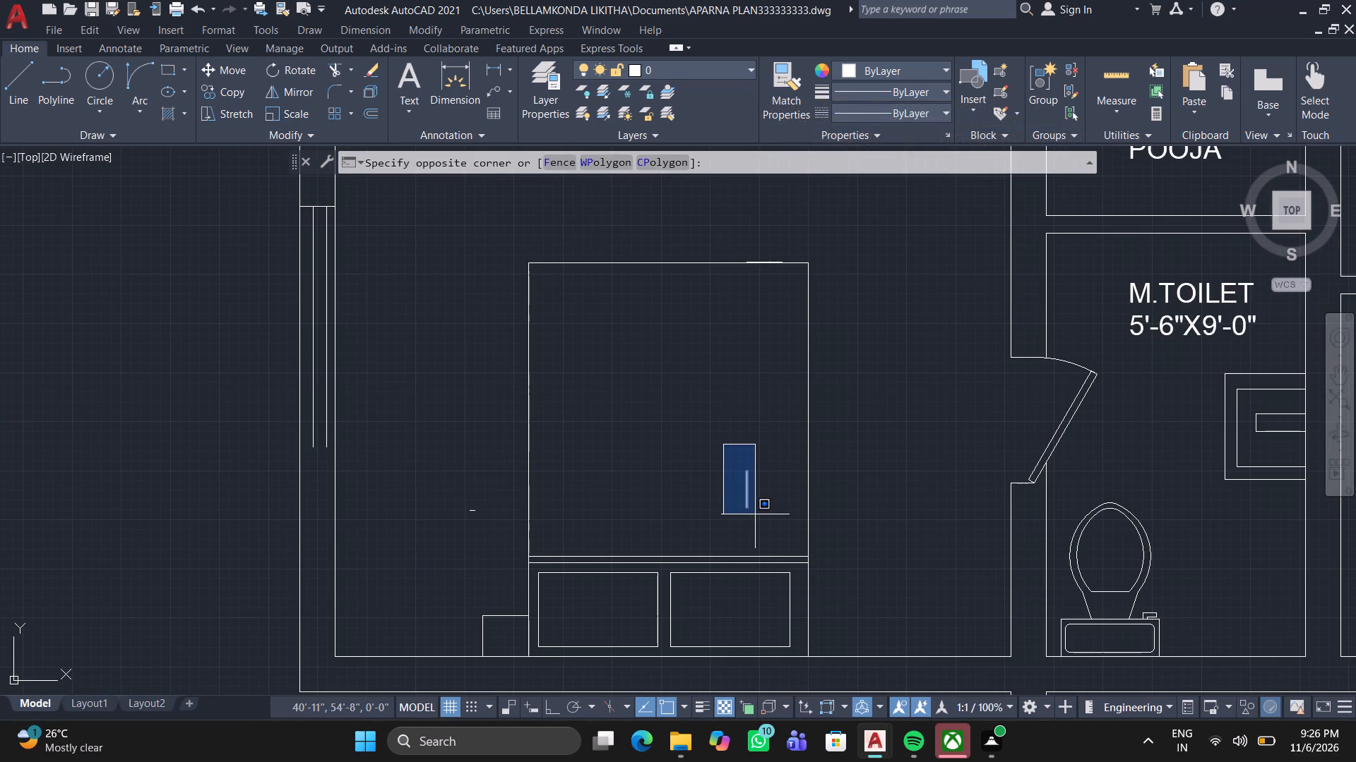
click(756, 515)
key(Delete)
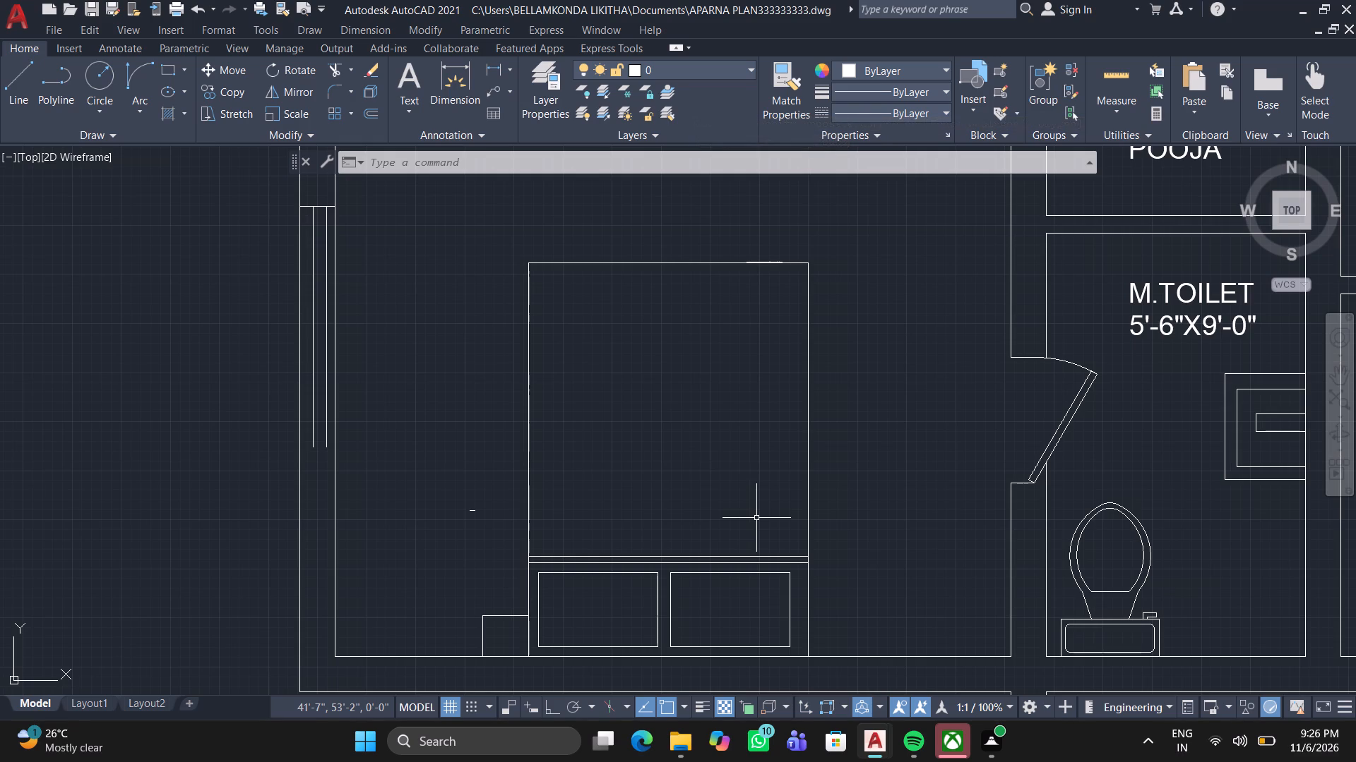
Delete the stray short line segments lying along the bed's upper edge near its upper-right corner.
scroll(779, 241, up, 2)
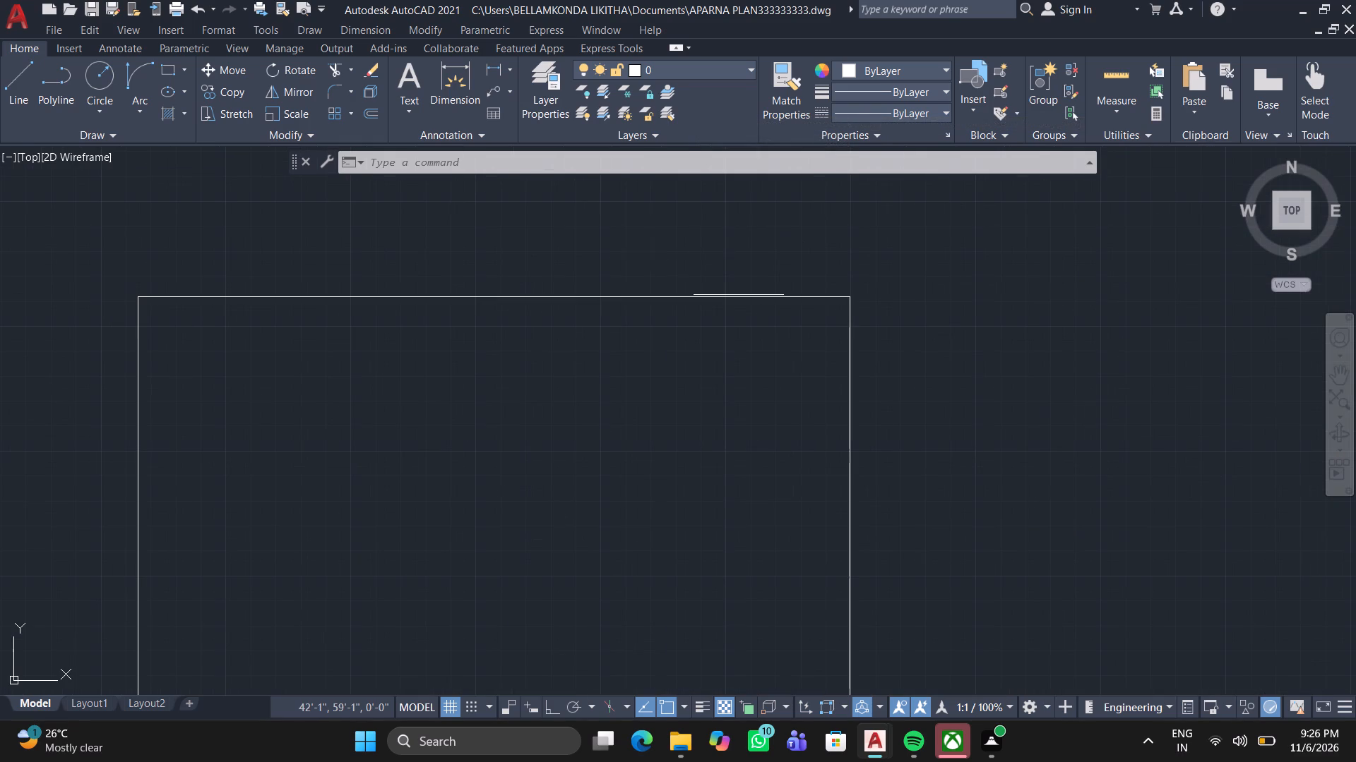
click(645, 255)
click(800, 320)
key(Insert)
key(Delete)
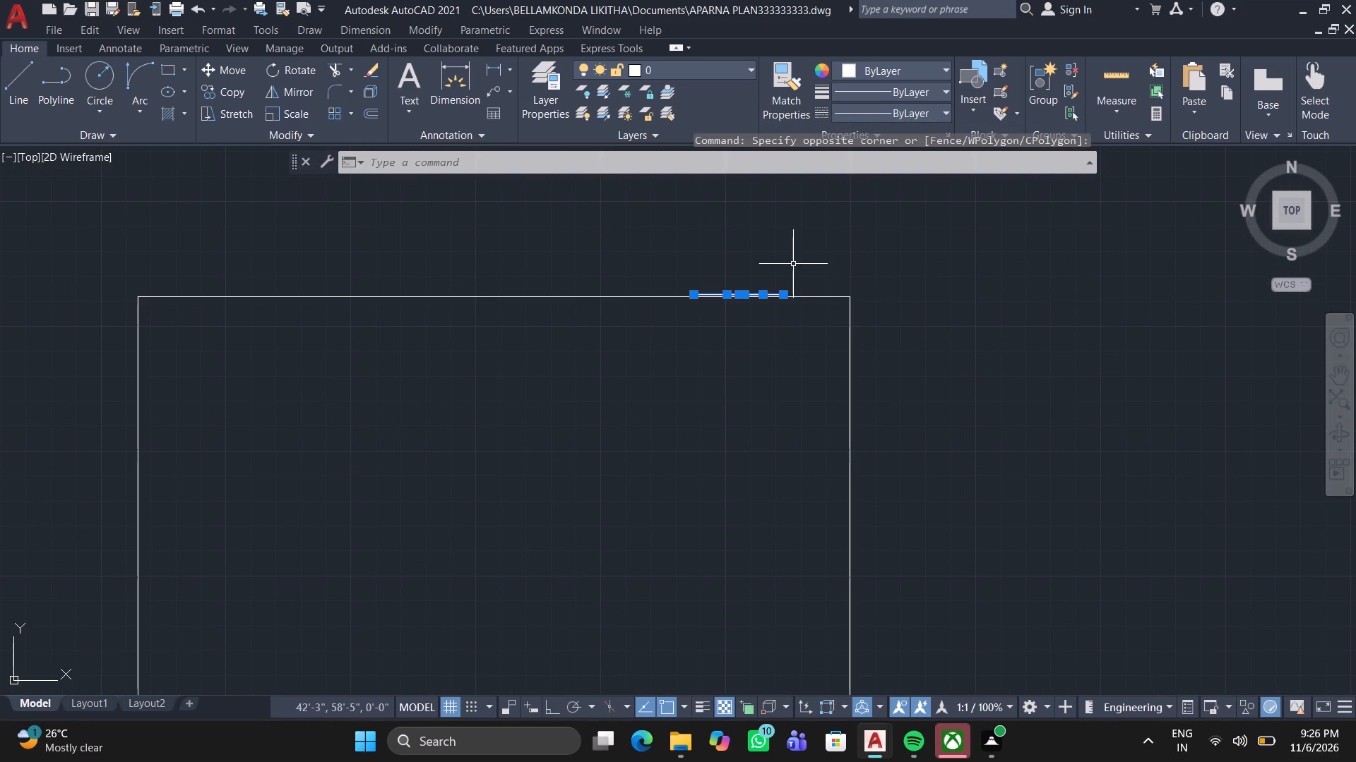
drag(793, 244, 779, 243)
drag(673, 270, 694, 267)
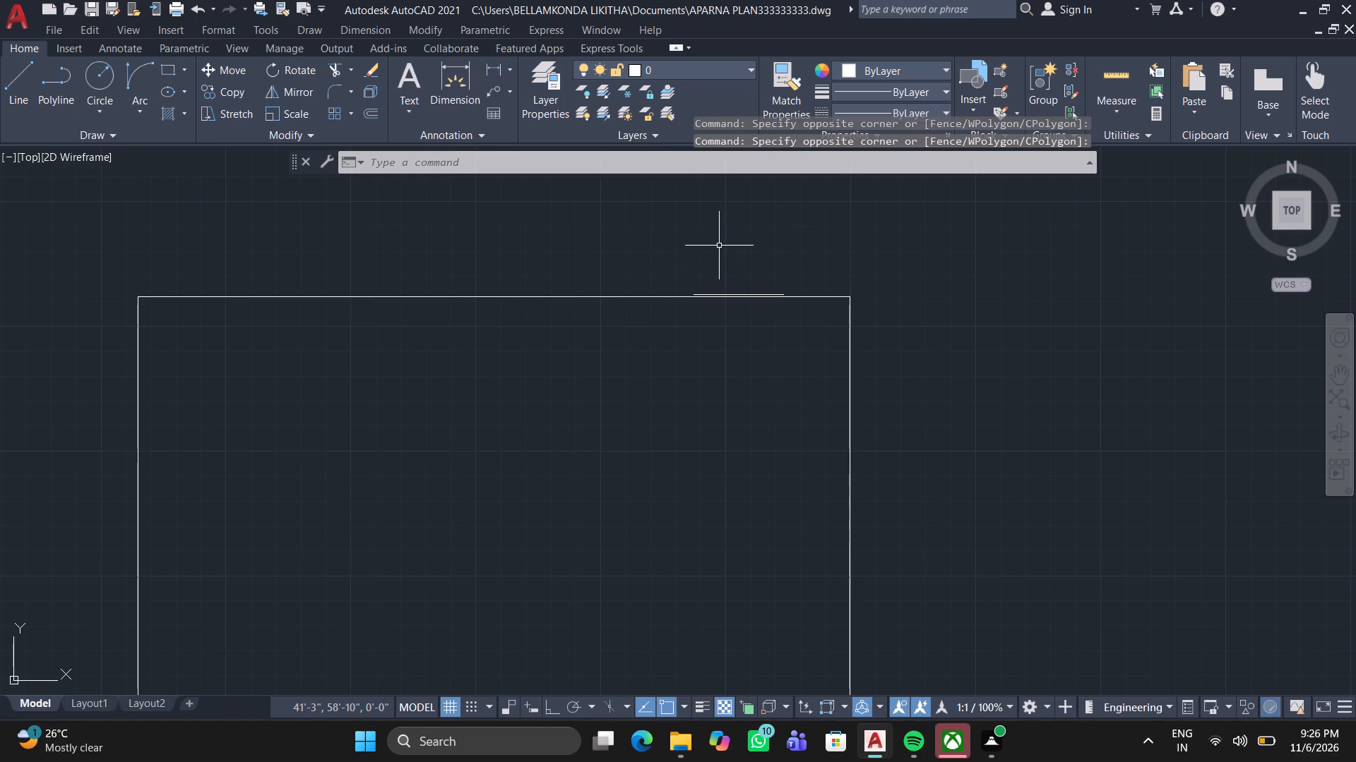
drag(666, 240, 681, 266)
click(796, 335)
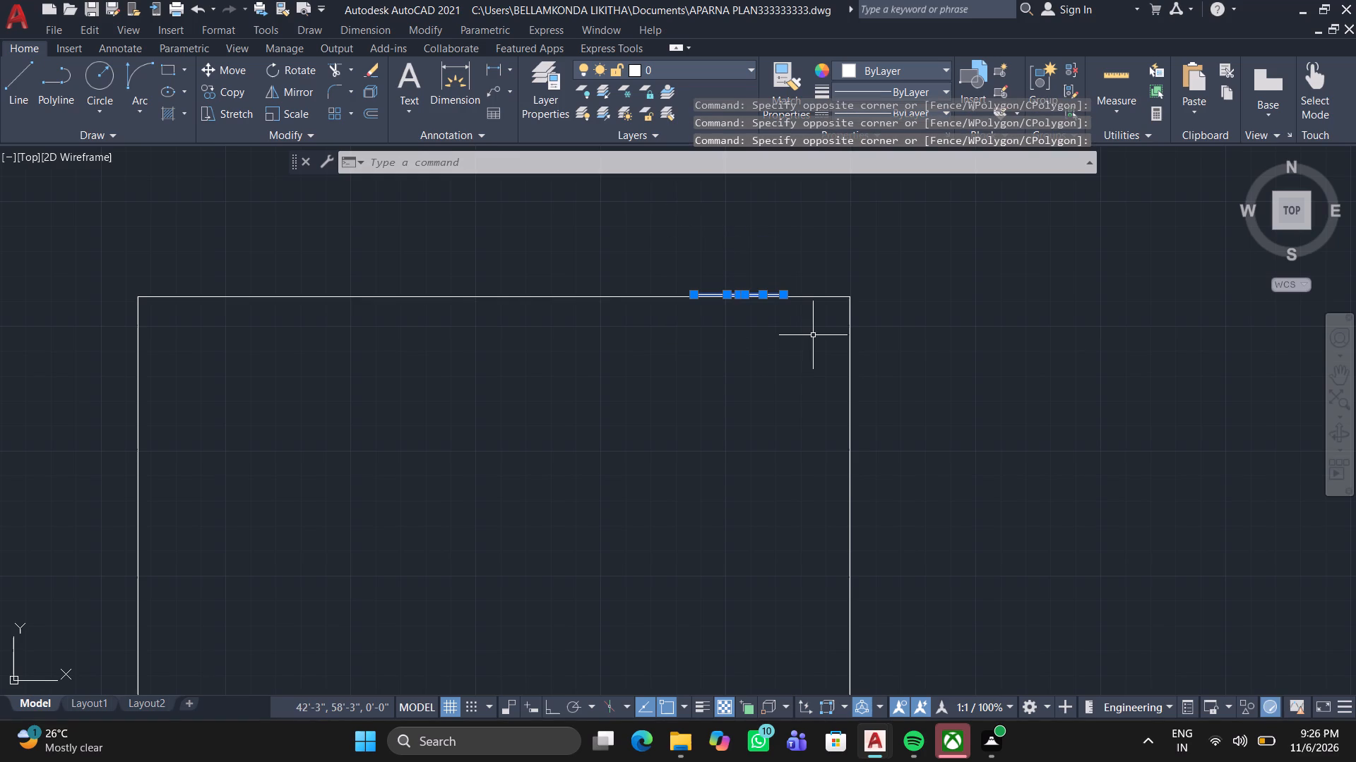
key(Delete)
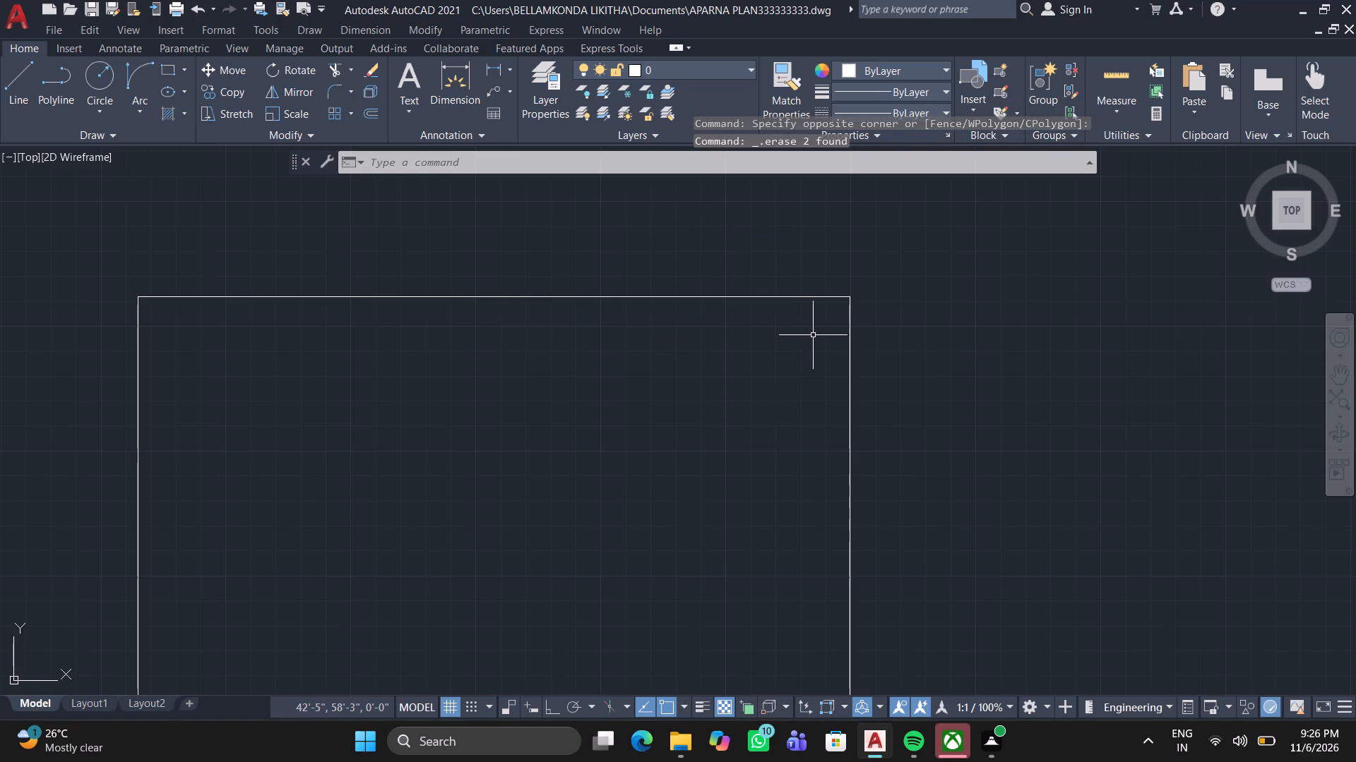
Copy the bedside table by its lower-left corner to the bed's lower-right corner against the lower wall.
scroll(813, 335, down, 3)
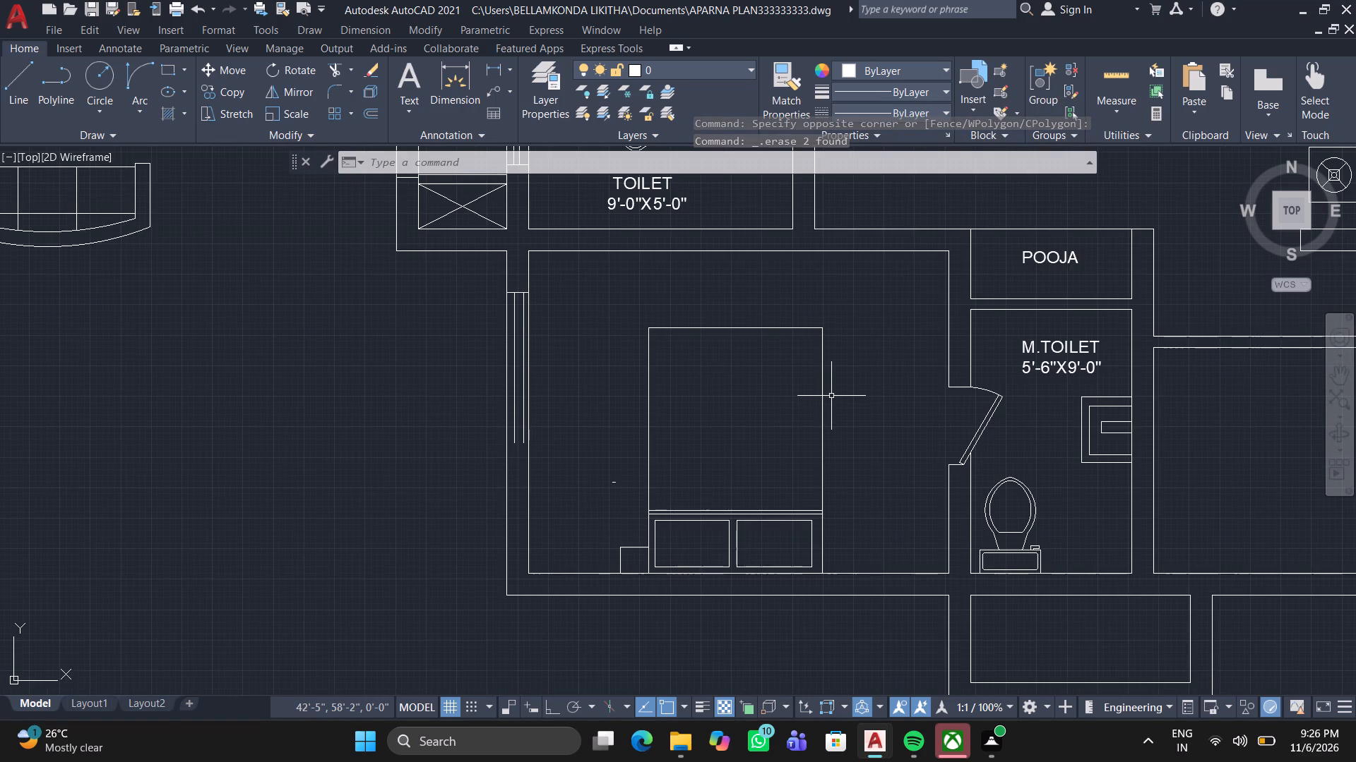
middle_drag(821, 395, 756, 280)
scroll(586, 423, up, 2)
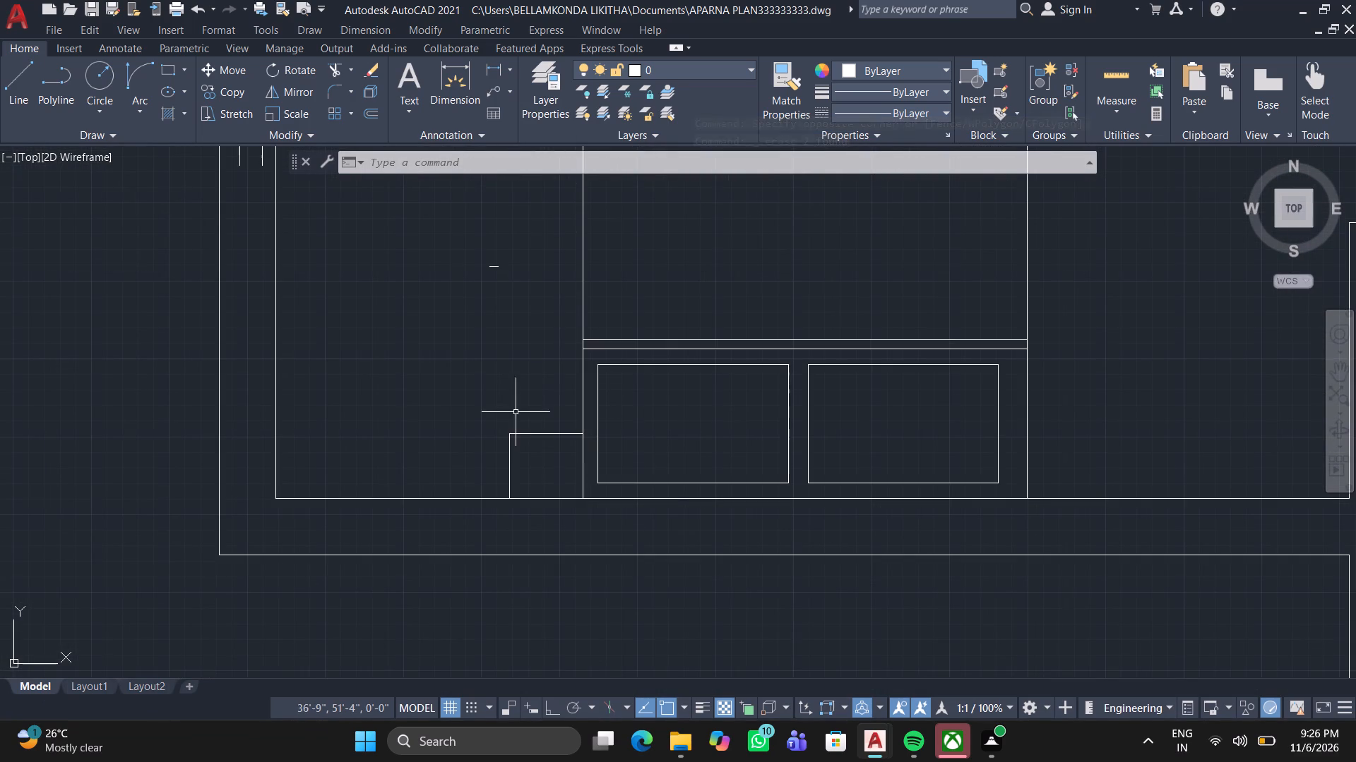
click(467, 416)
click(590, 510)
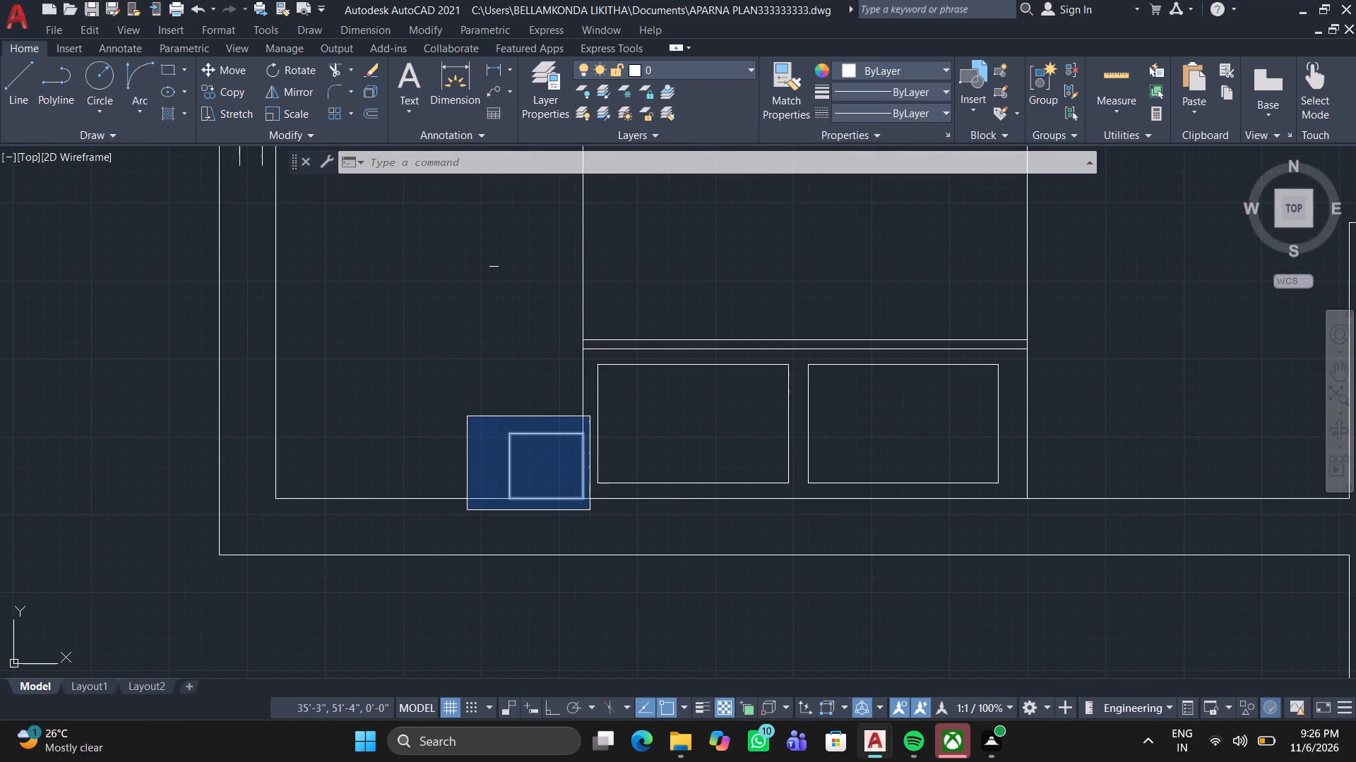
click(218, 87)
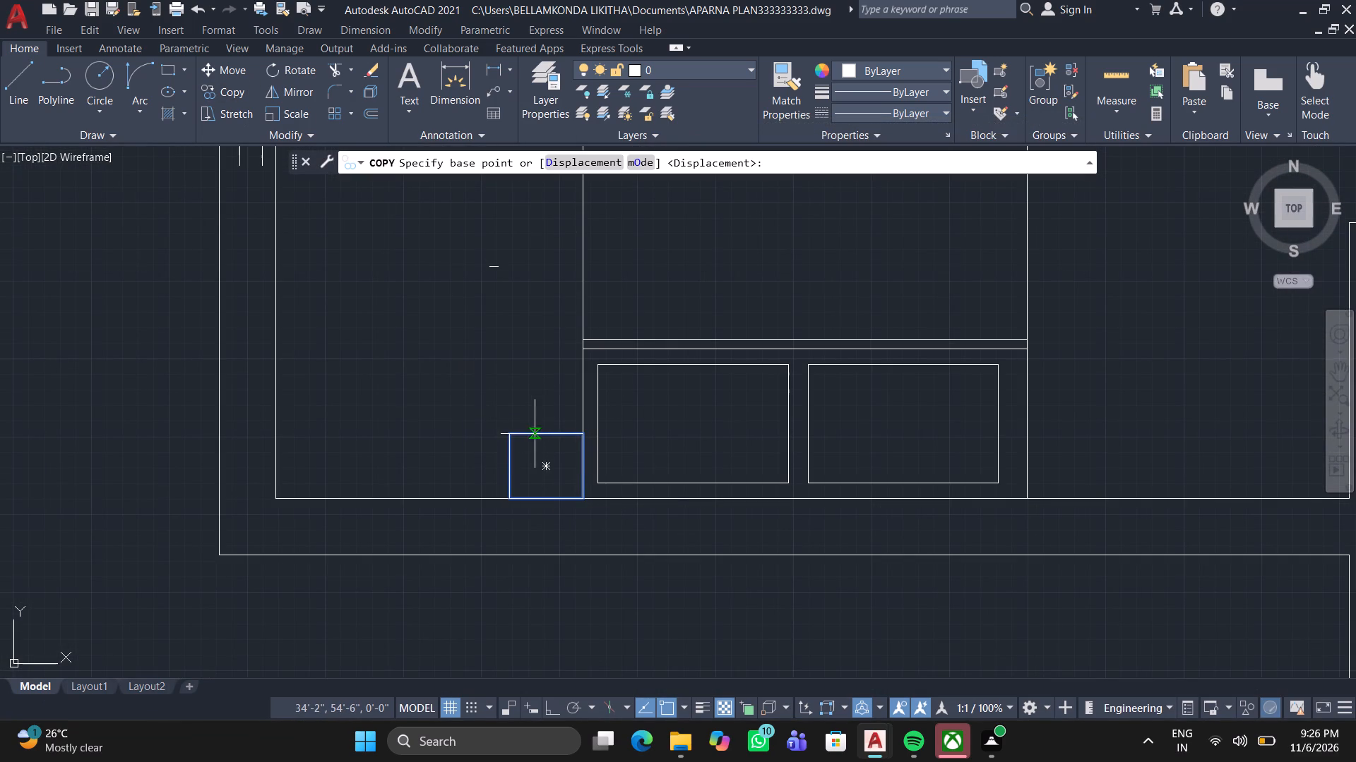
click(512, 500)
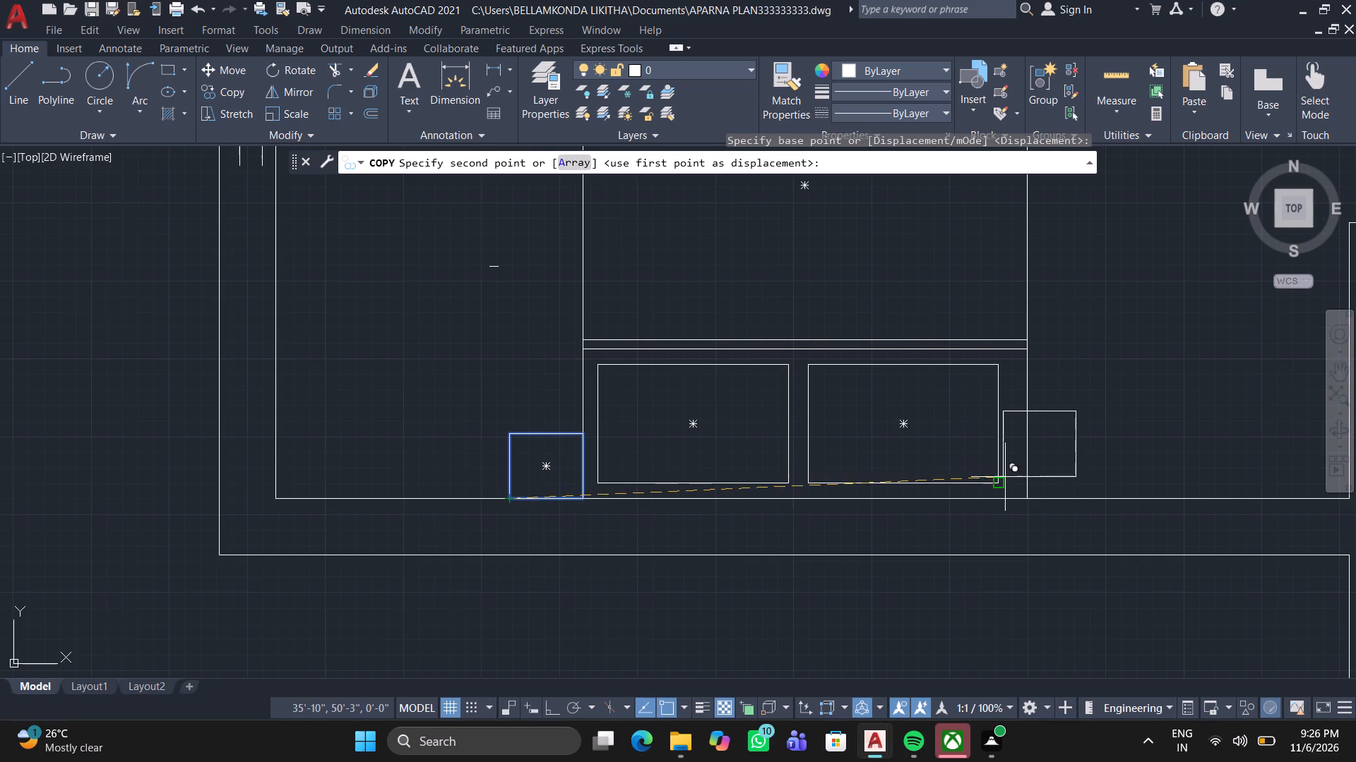
click(1027, 497)
key(space)
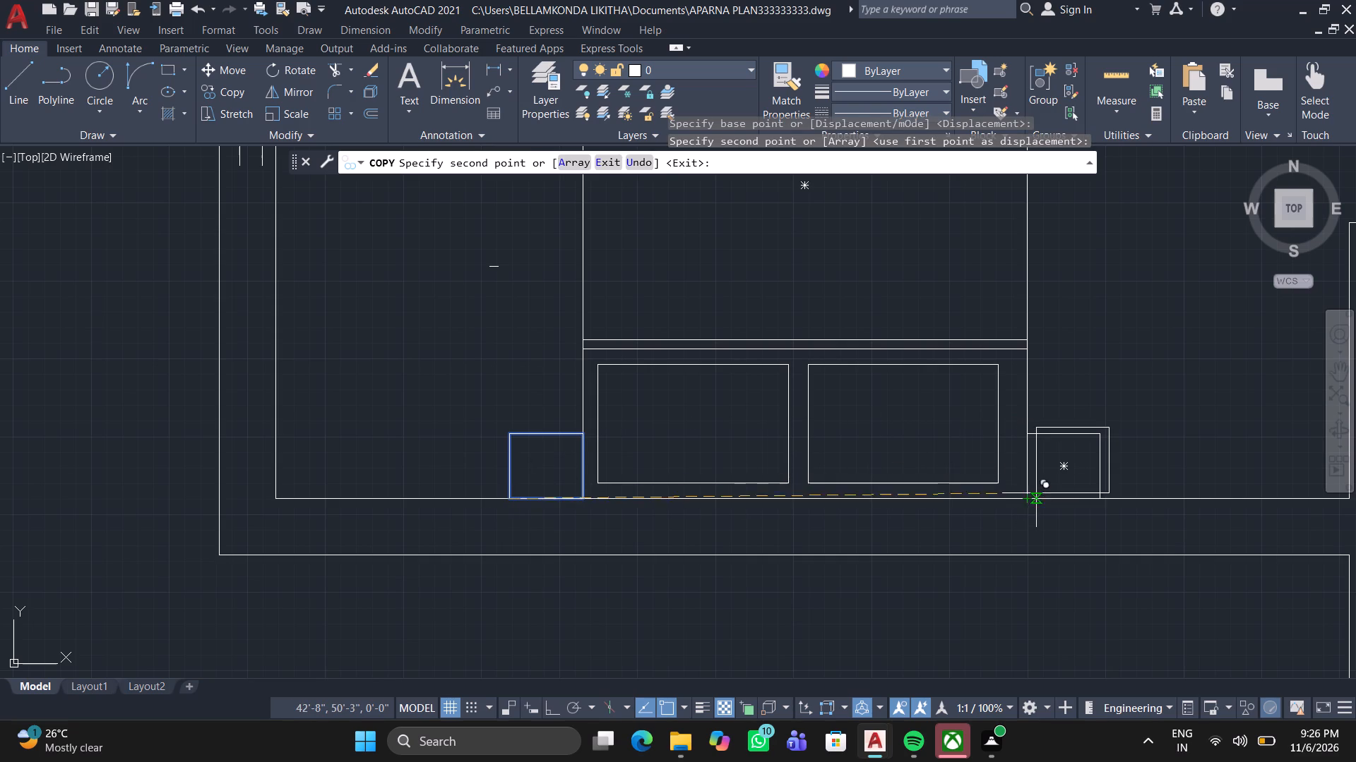
Draw a vertical line from the upper to the lower wall between the window wall and bed in the bedroom beside the M.TOILET.
scroll(533, 401, down, 4)
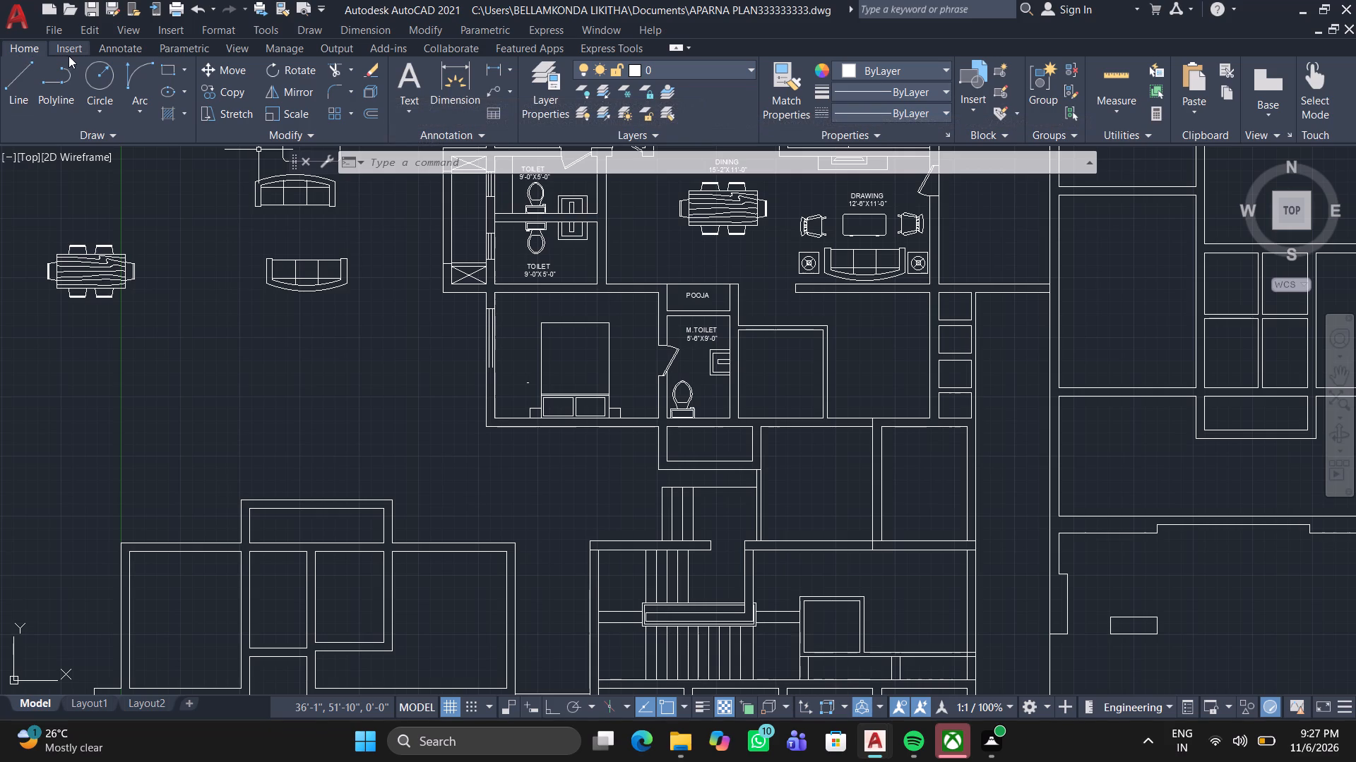
click(14, 69)
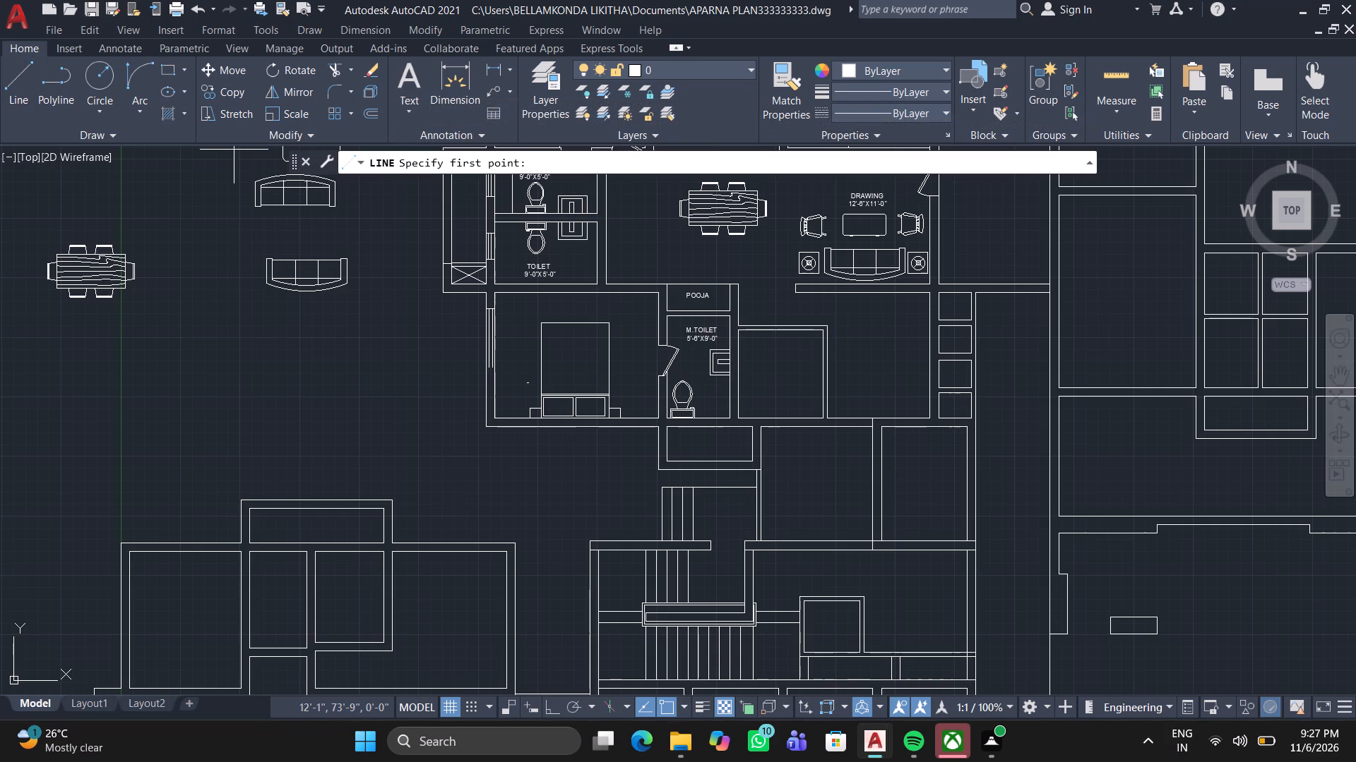
scroll(533, 320, up, 2)
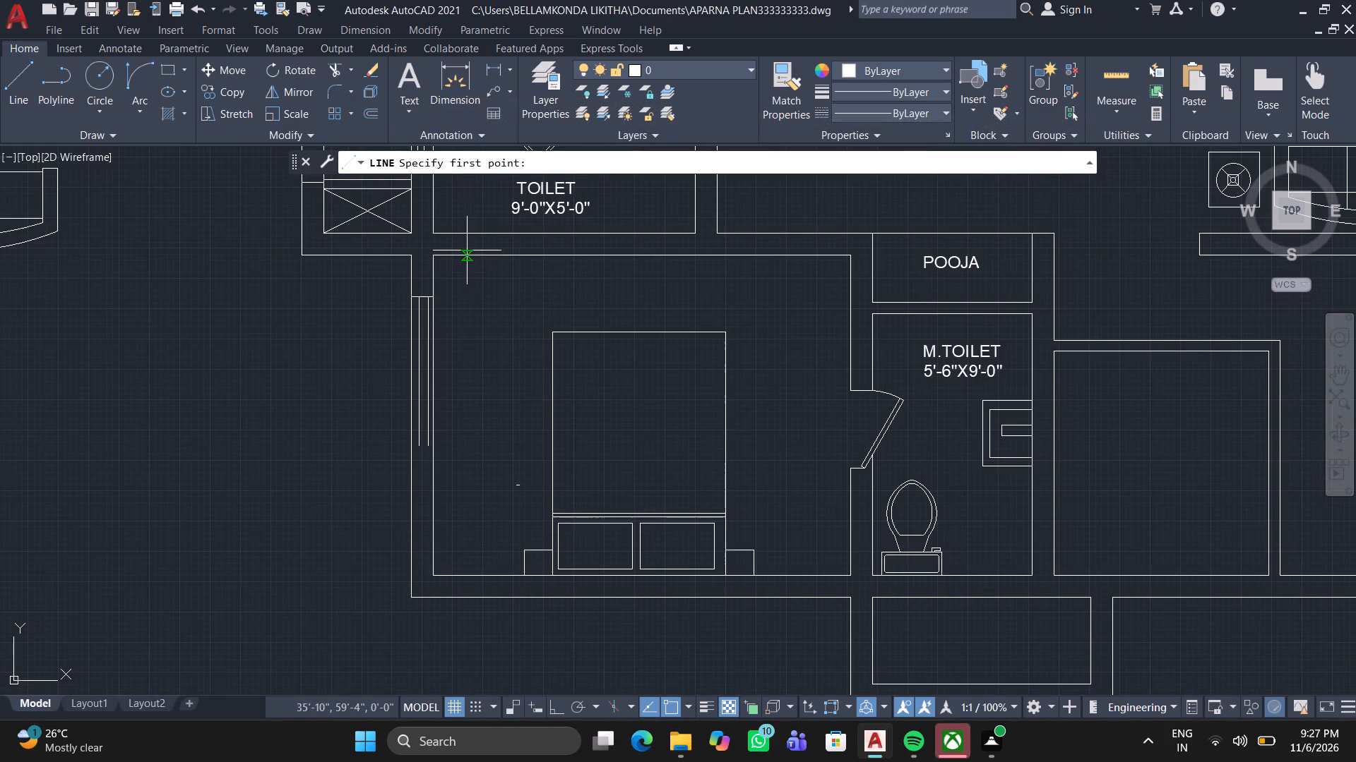
click(477, 250)
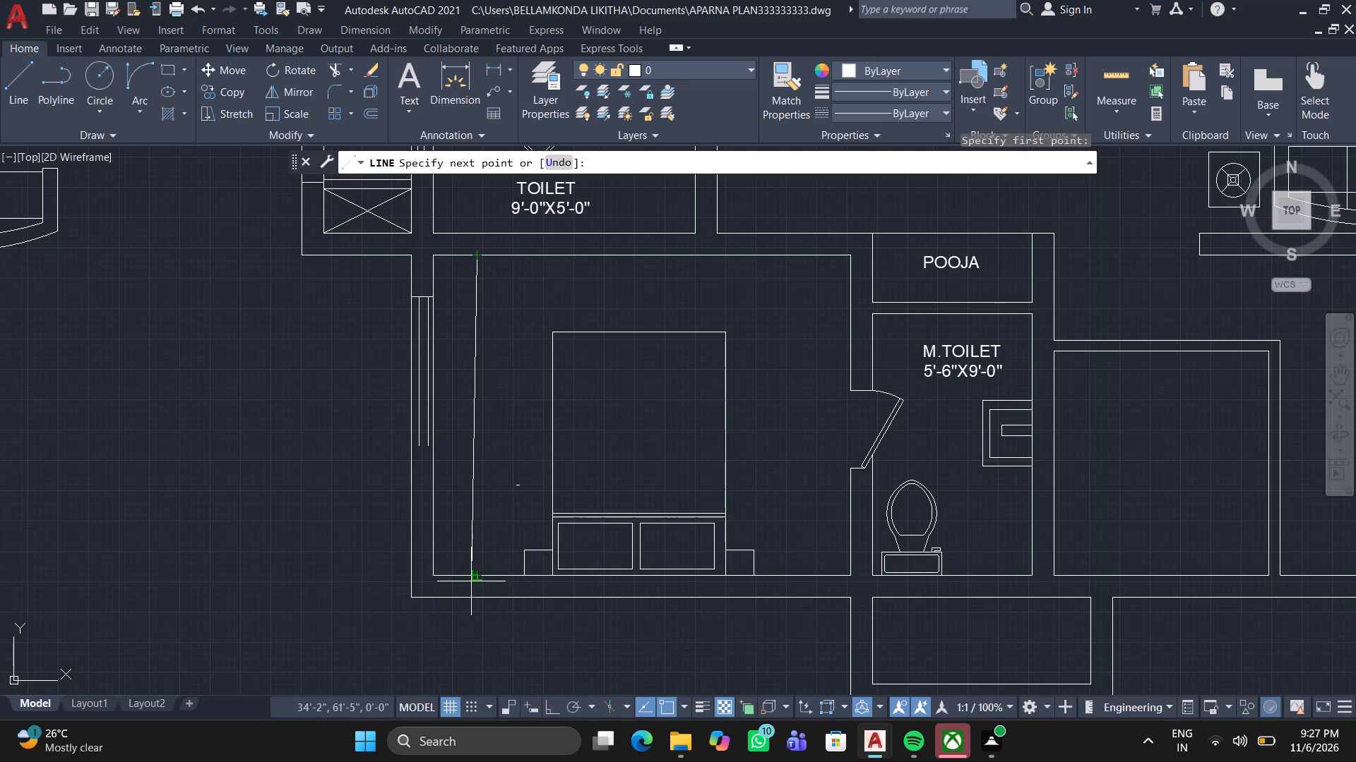
click(478, 577)
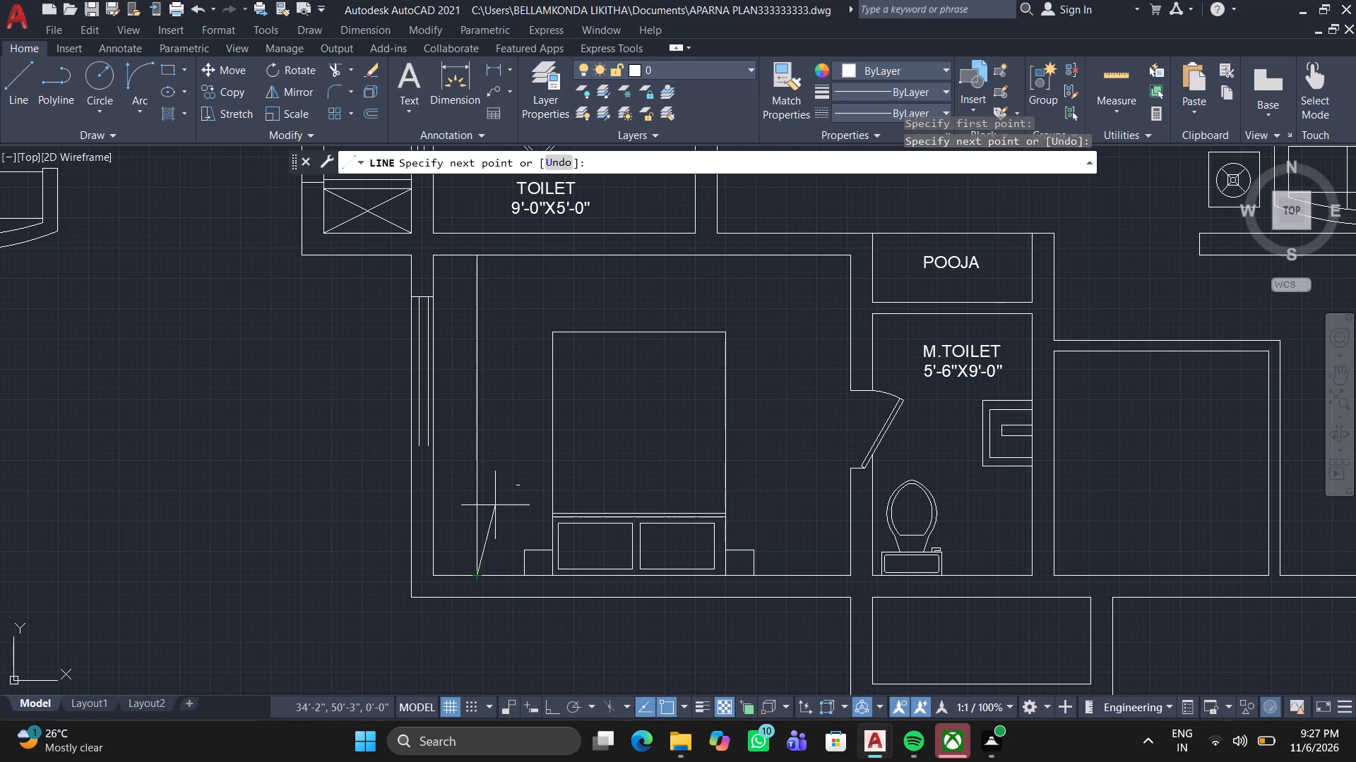
key(space)
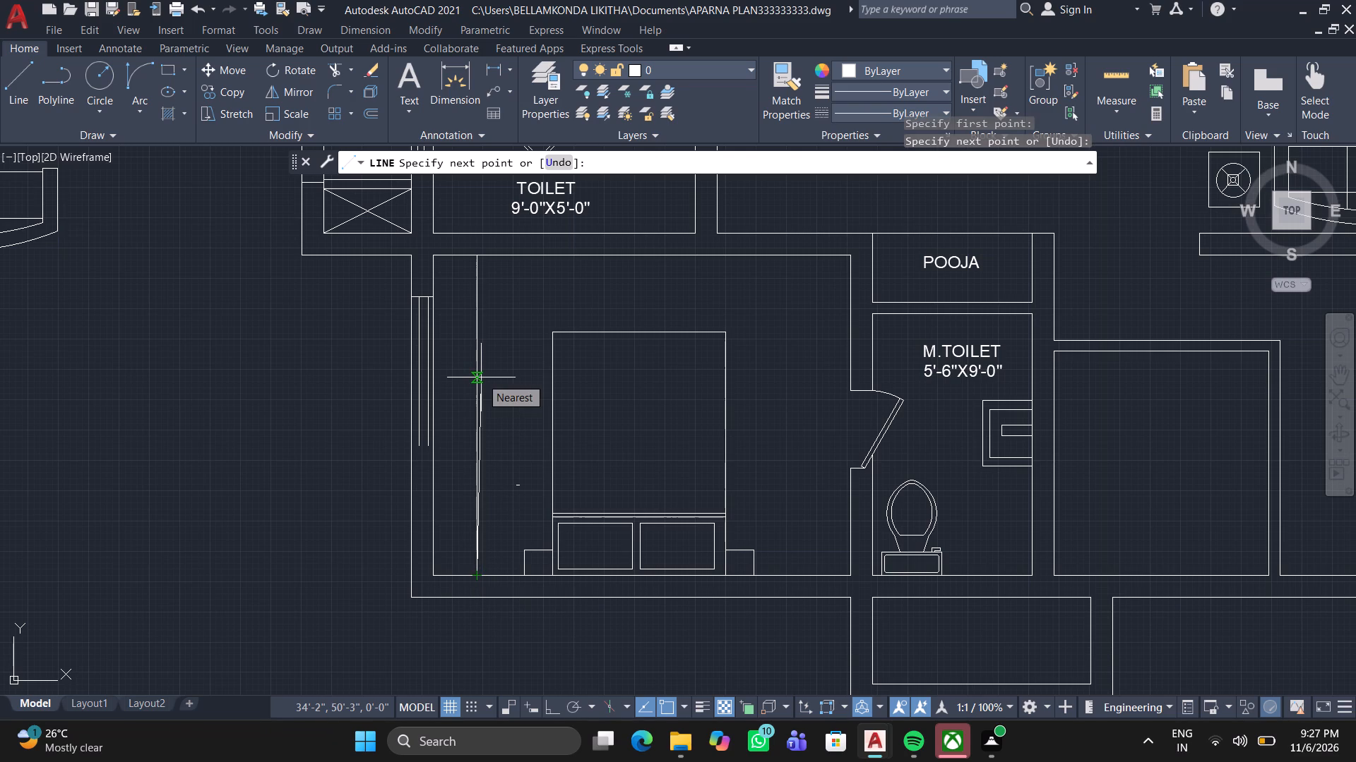
Close the lower end of the bedroom window with a horizontal line across the full wall thickness.
click(13, 54)
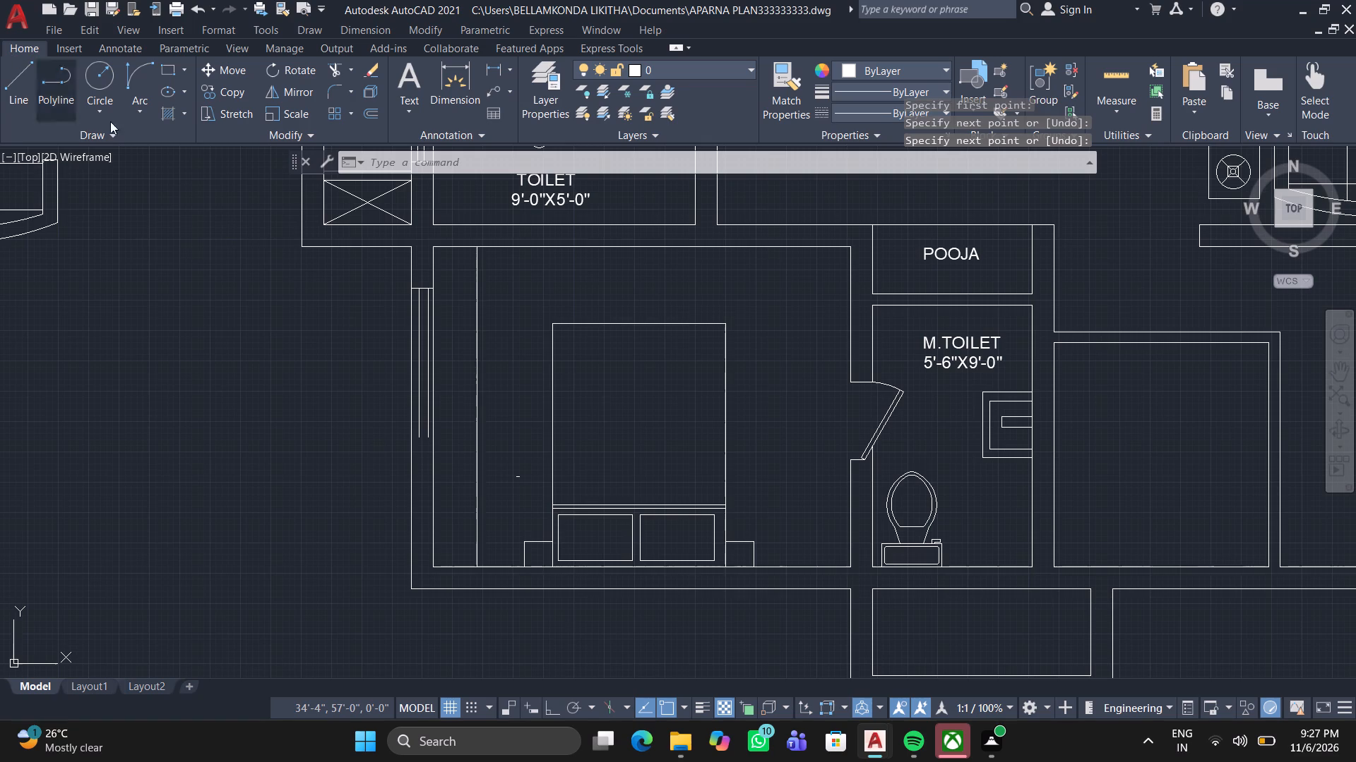
scroll(436, 432, up, 2)
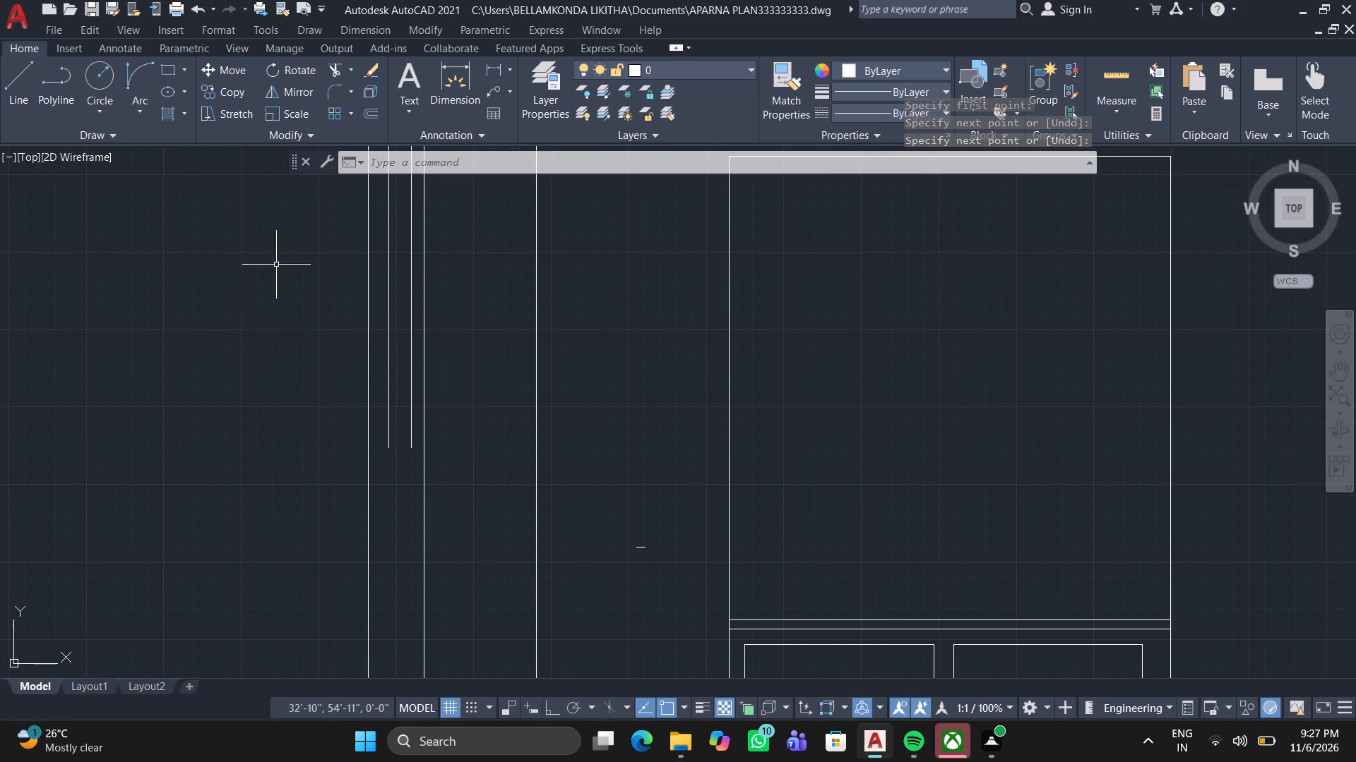
click(18, 70)
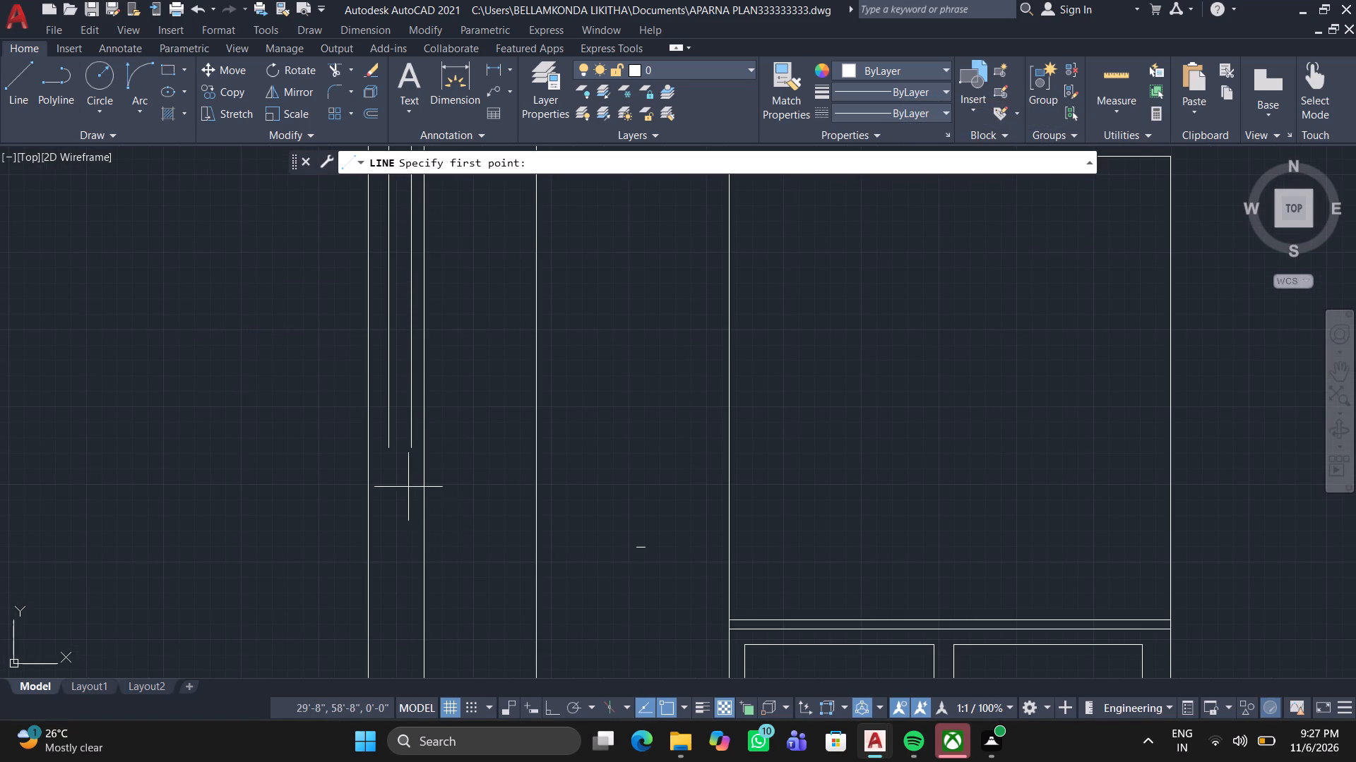
scroll(400, 478, up, 2)
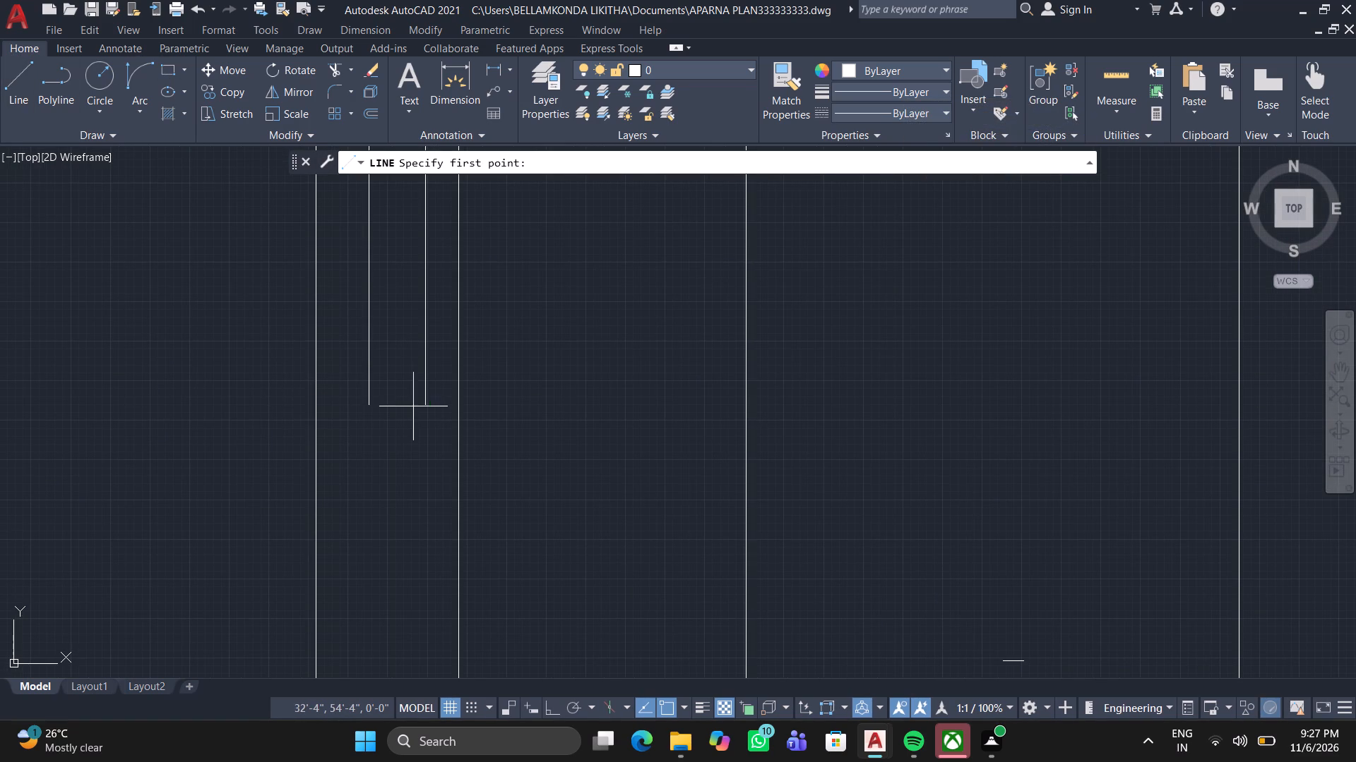
click(427, 404)
click(454, 404)
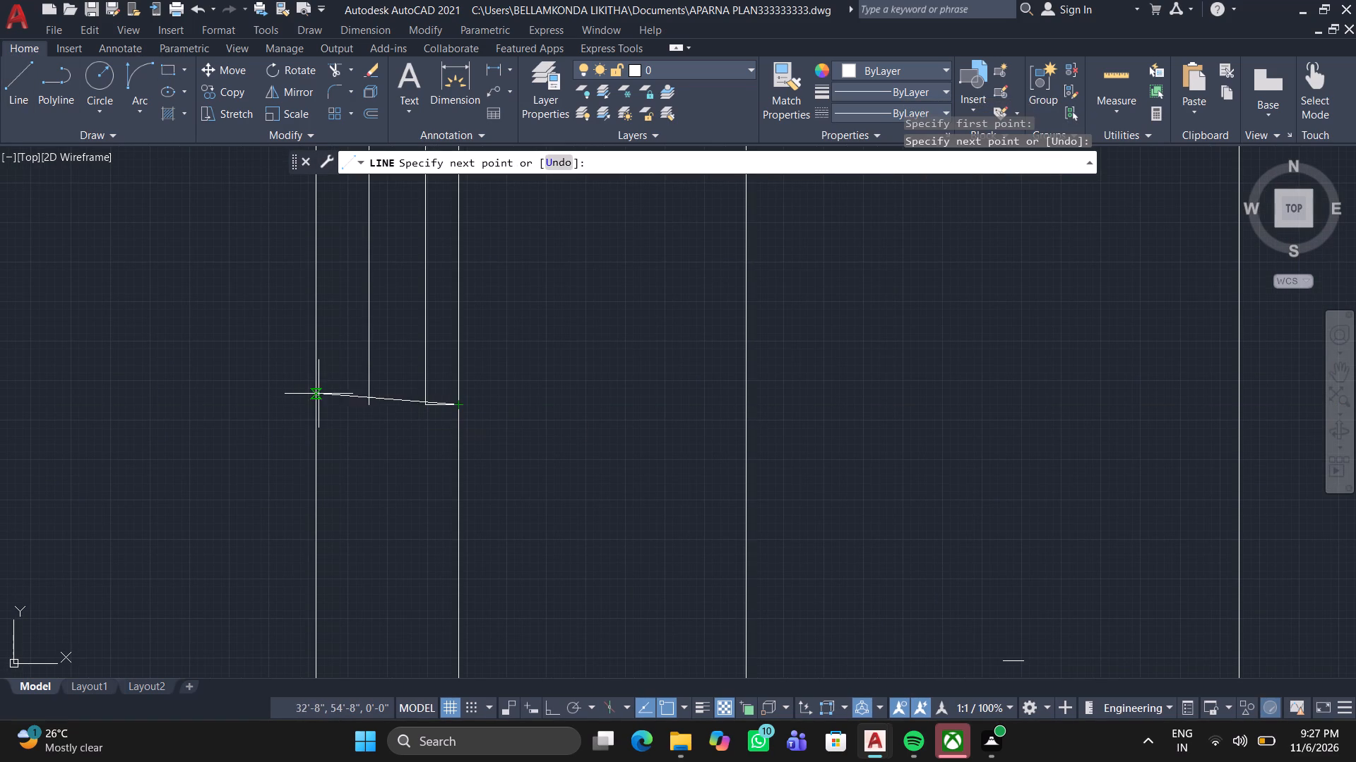
click(317, 408)
key(space)
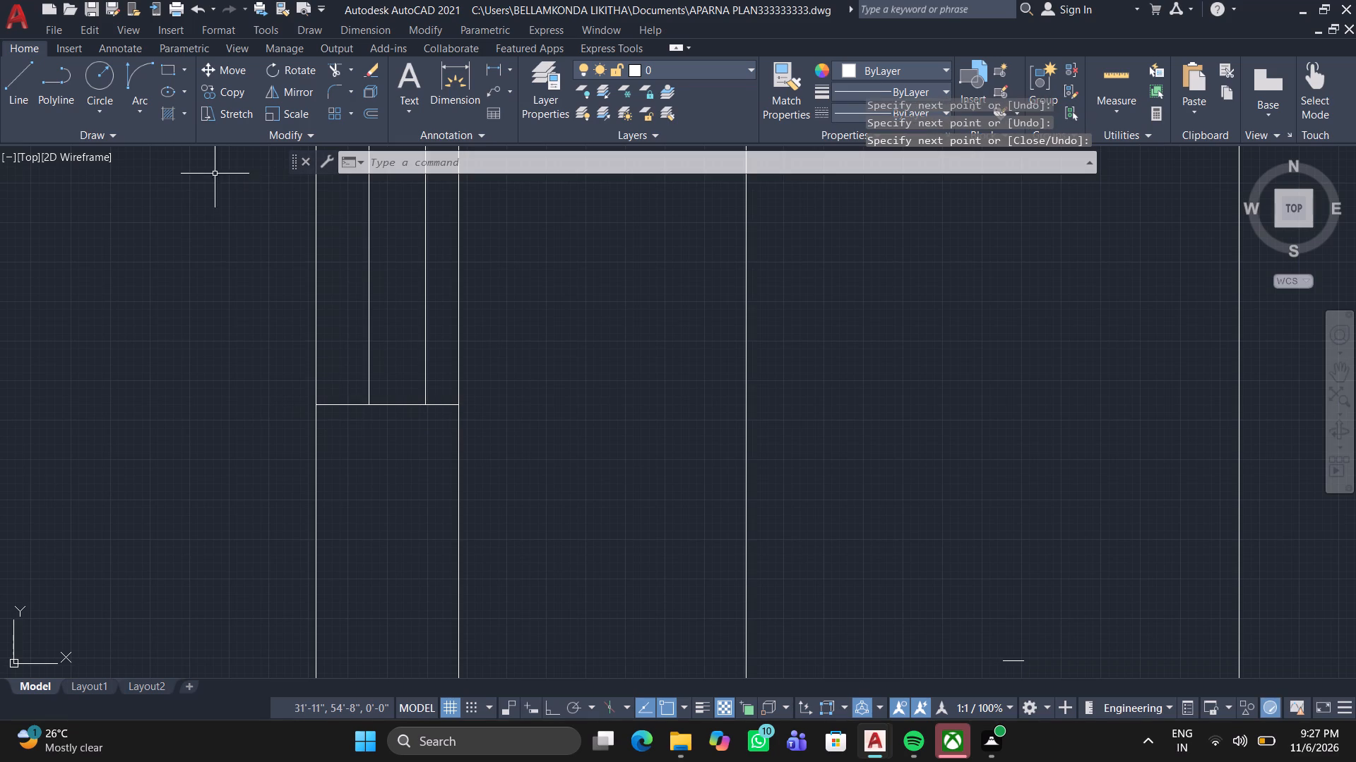
Draw a short horizontal line from the window wall to the new vertical line, dividing the strip beside the bedroom window.
click(13, 69)
scroll(464, 408, down, 3)
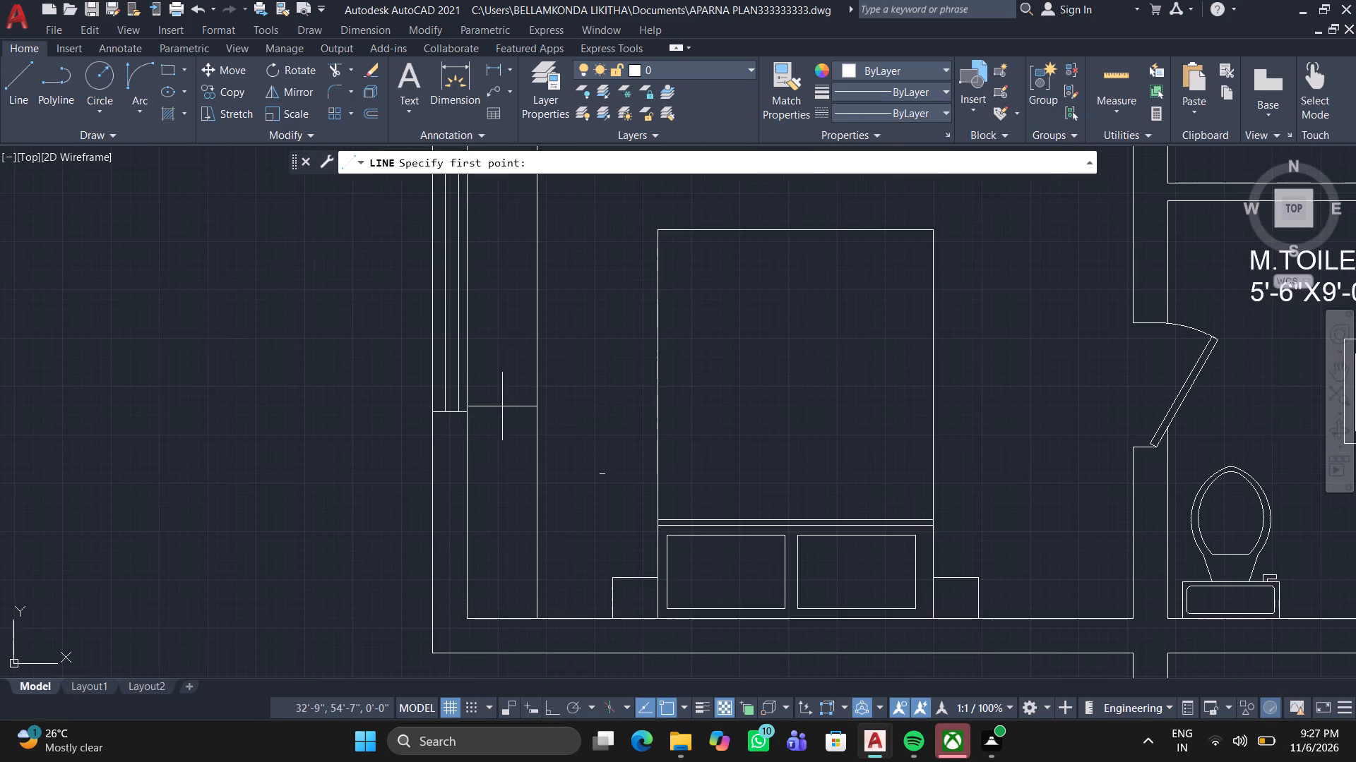
middle_drag(503, 406, 489, 565)
click(453, 447)
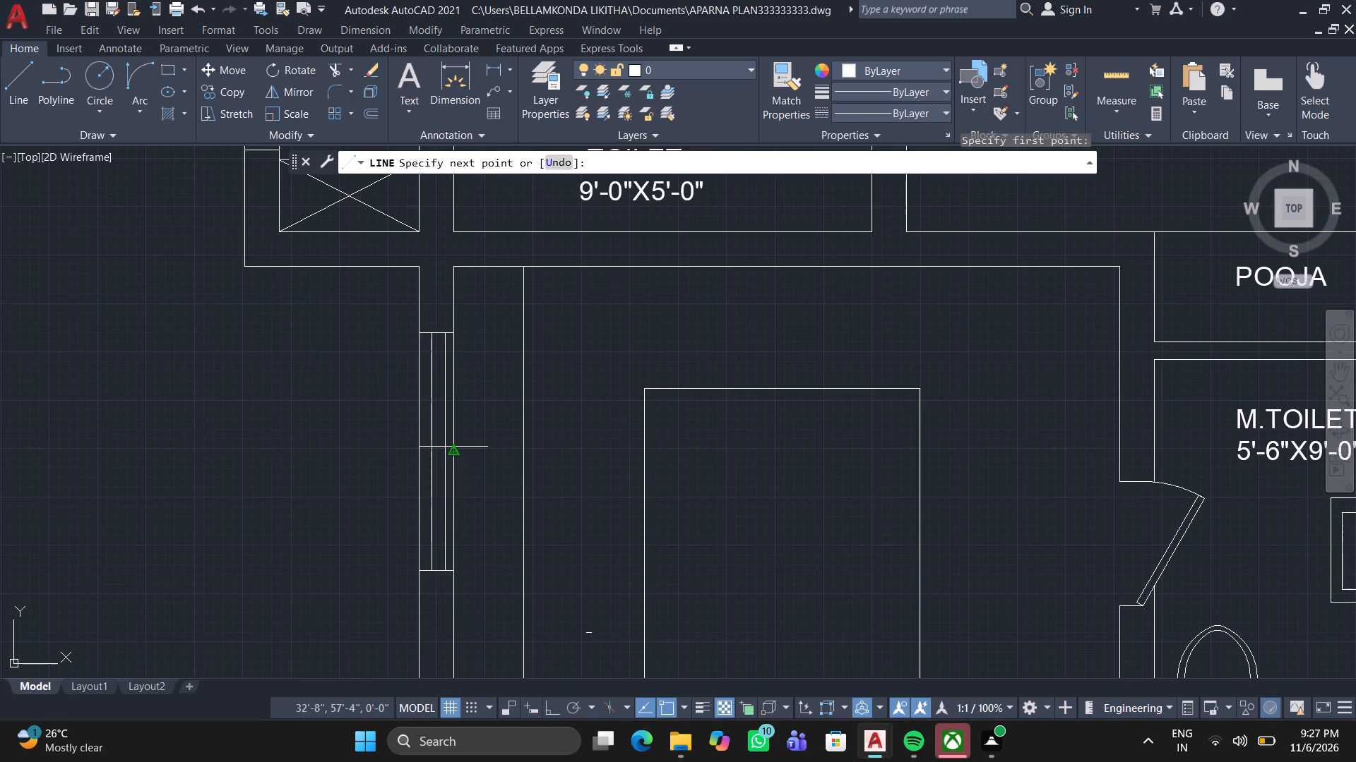
click(521, 454)
key(space)
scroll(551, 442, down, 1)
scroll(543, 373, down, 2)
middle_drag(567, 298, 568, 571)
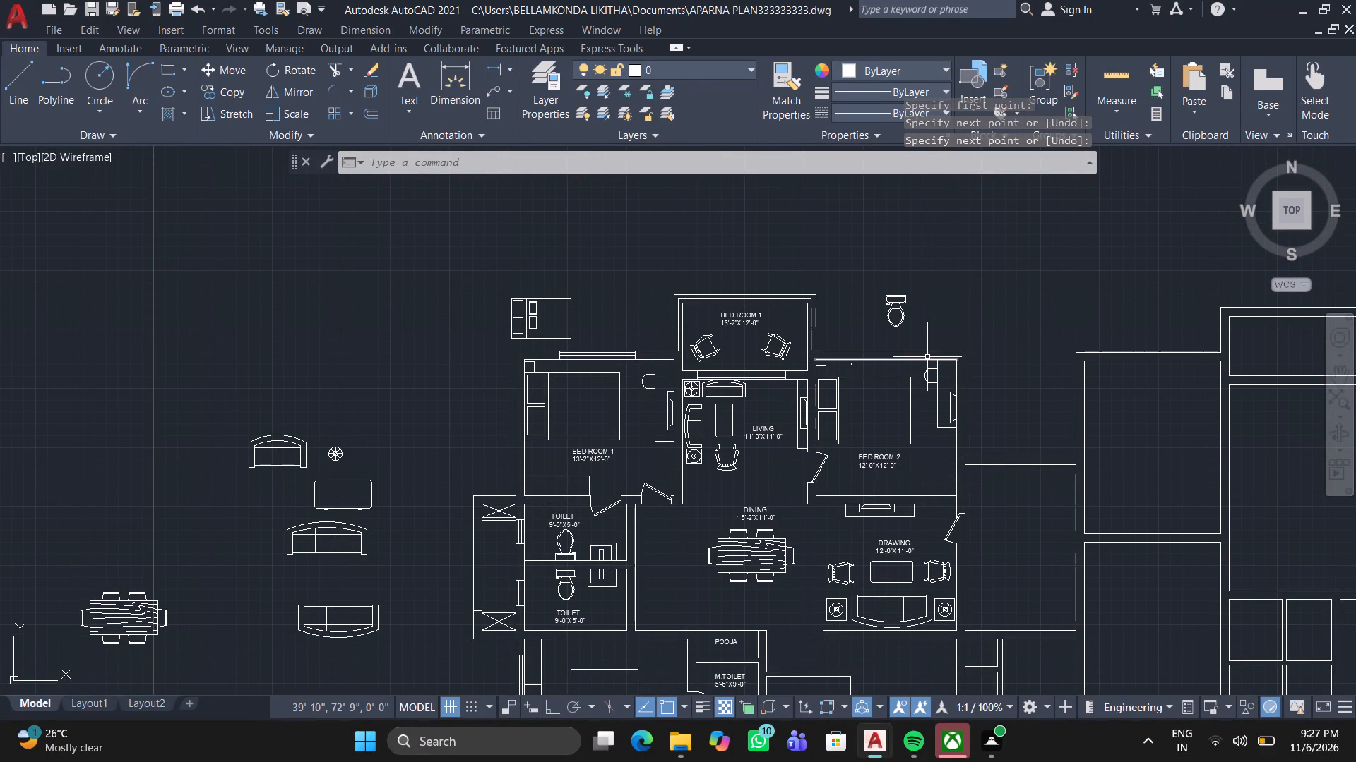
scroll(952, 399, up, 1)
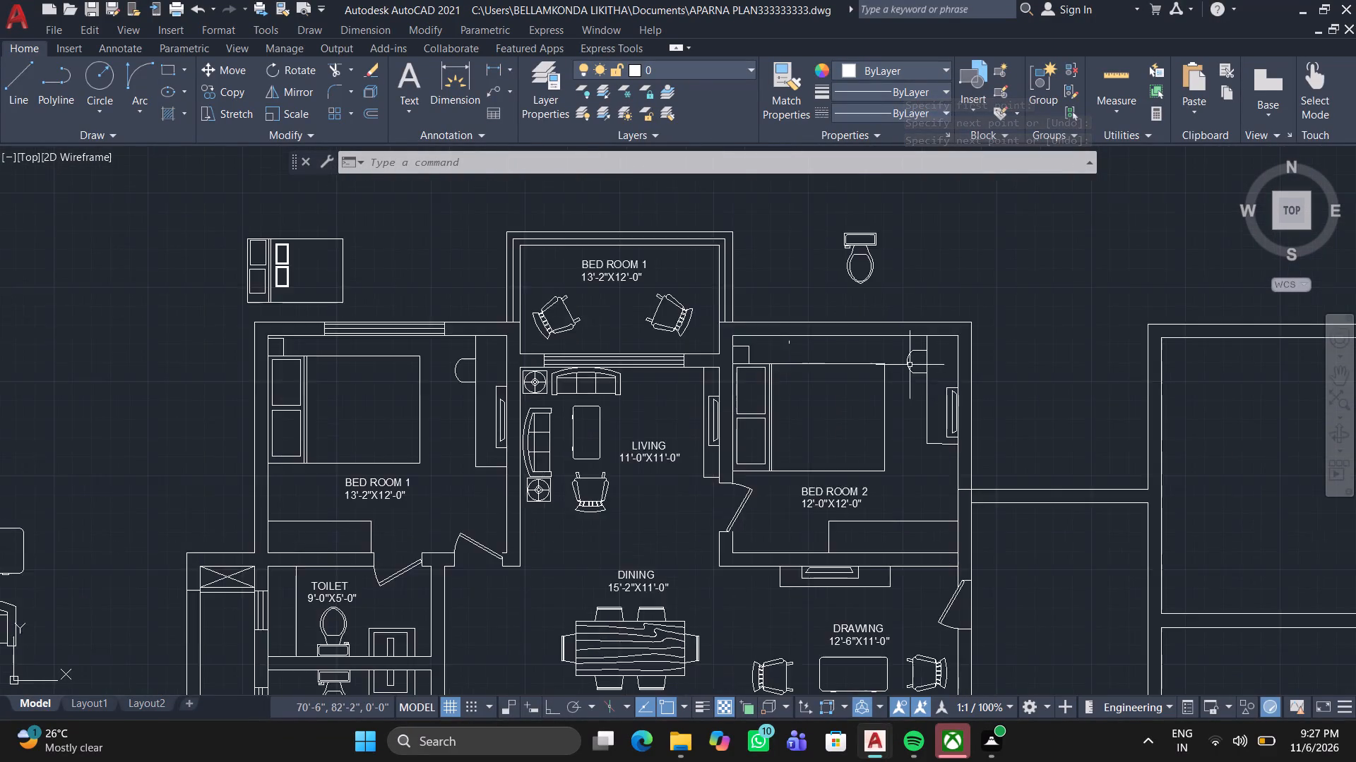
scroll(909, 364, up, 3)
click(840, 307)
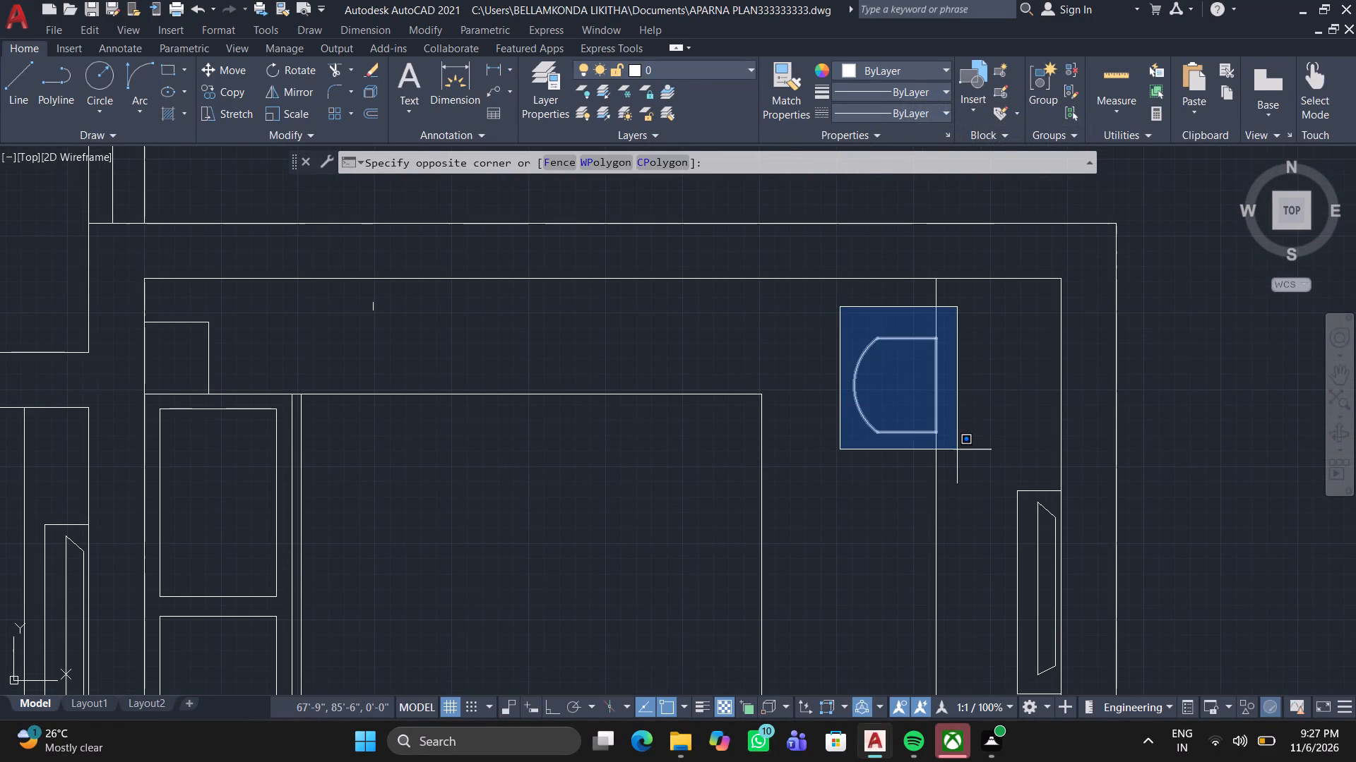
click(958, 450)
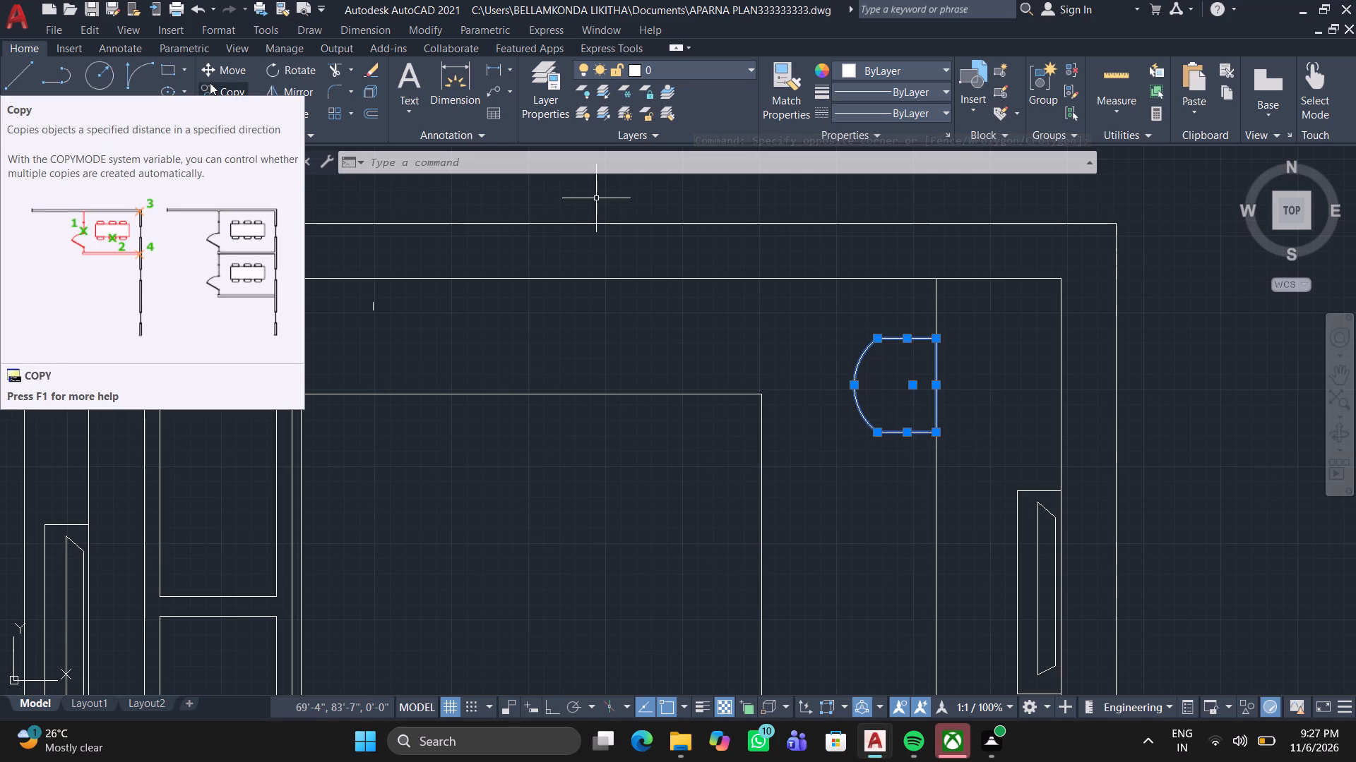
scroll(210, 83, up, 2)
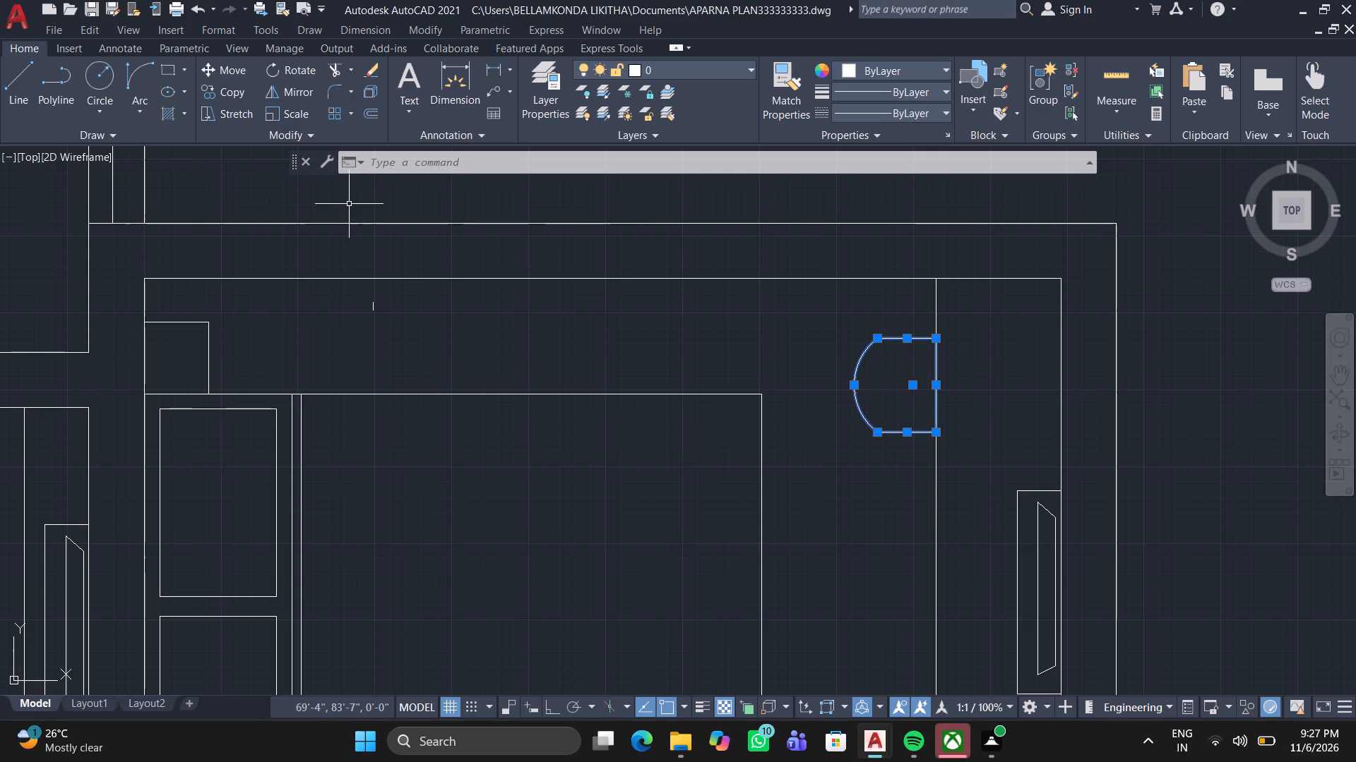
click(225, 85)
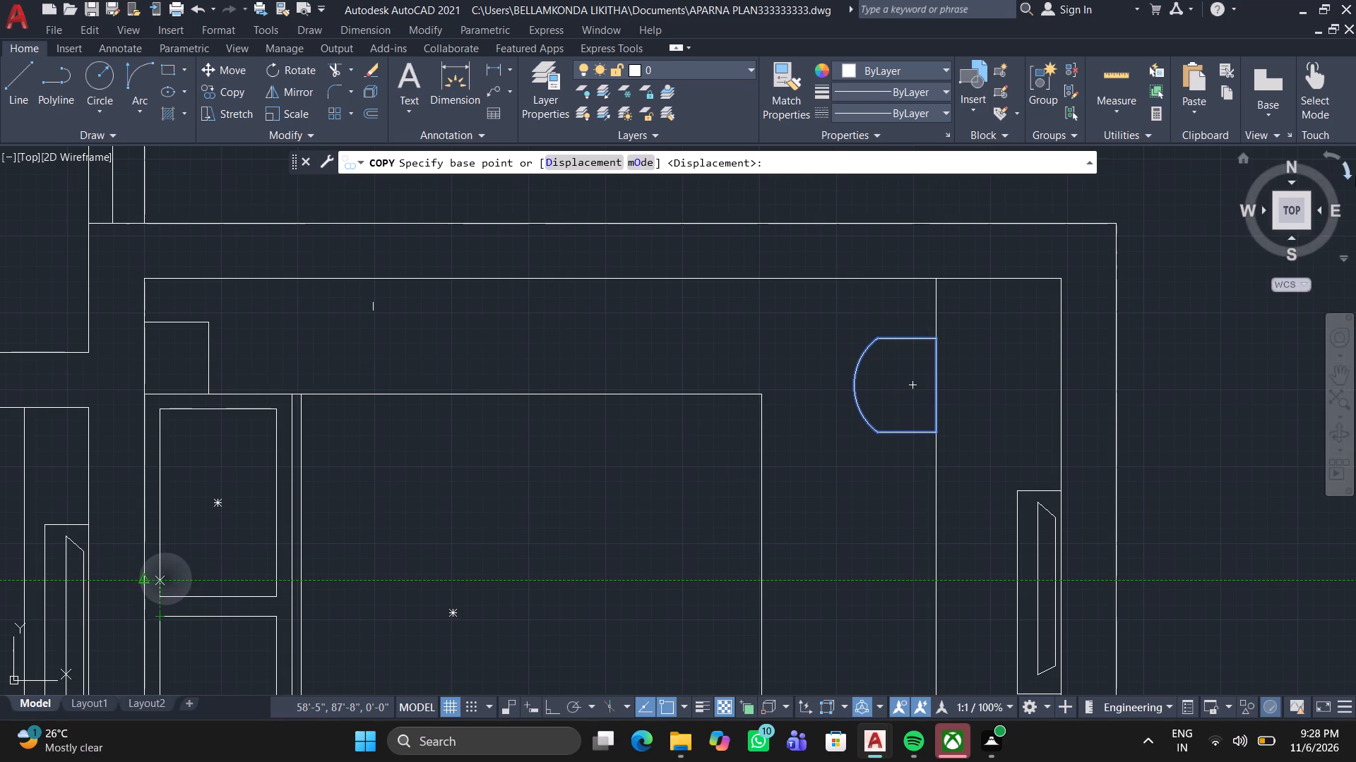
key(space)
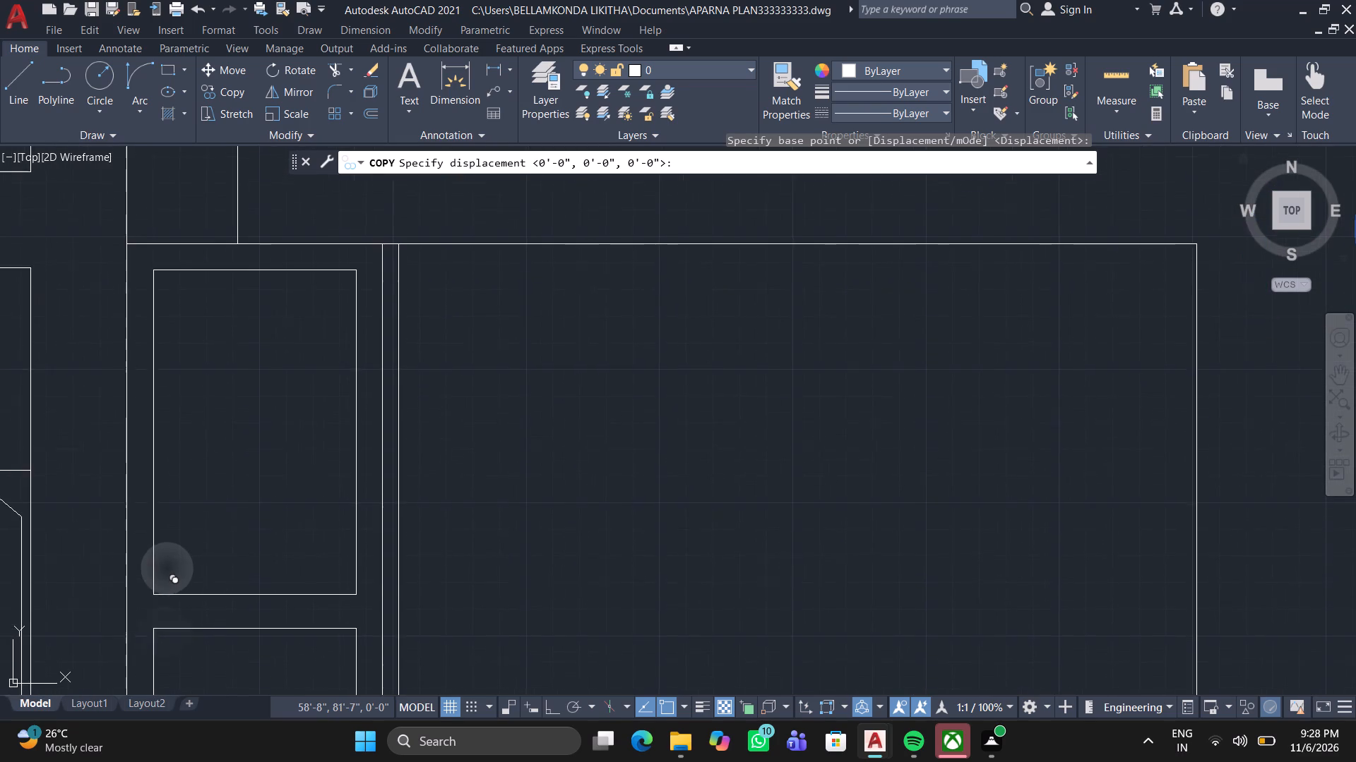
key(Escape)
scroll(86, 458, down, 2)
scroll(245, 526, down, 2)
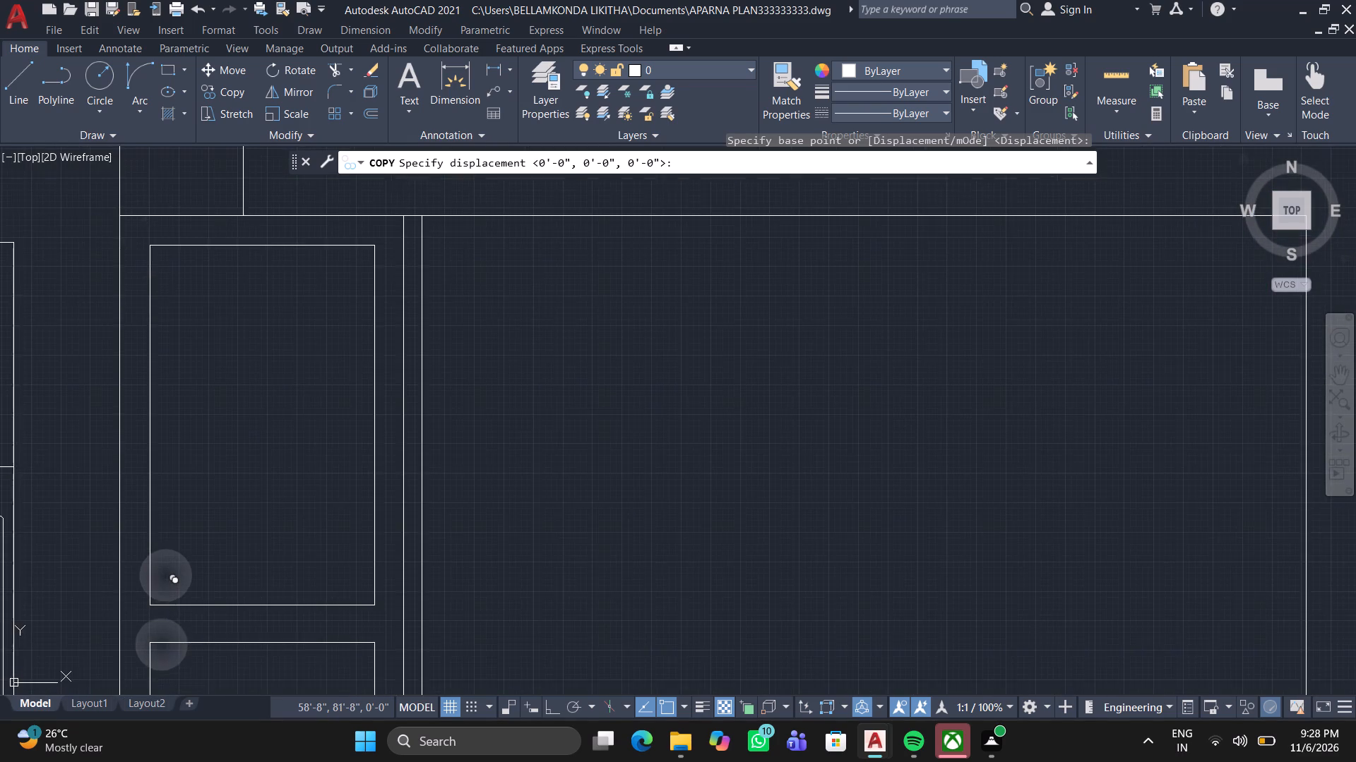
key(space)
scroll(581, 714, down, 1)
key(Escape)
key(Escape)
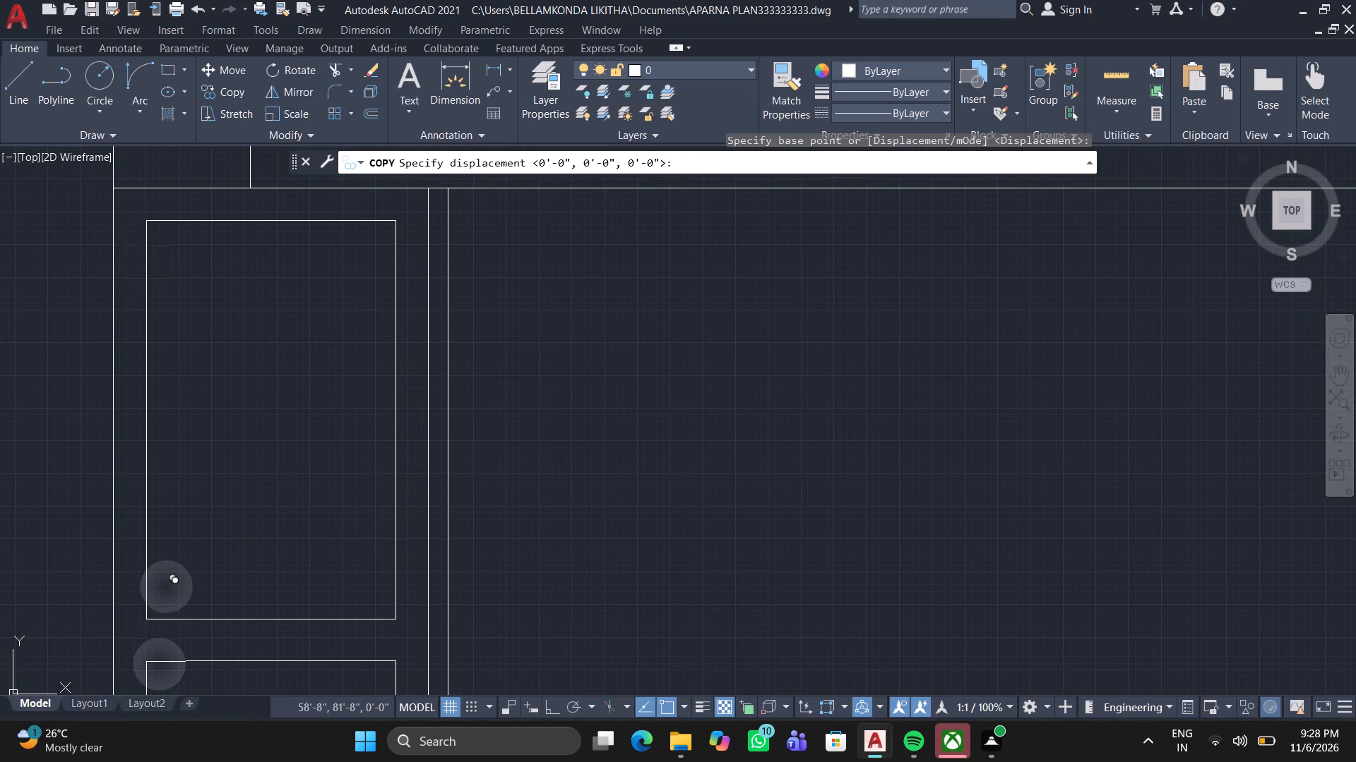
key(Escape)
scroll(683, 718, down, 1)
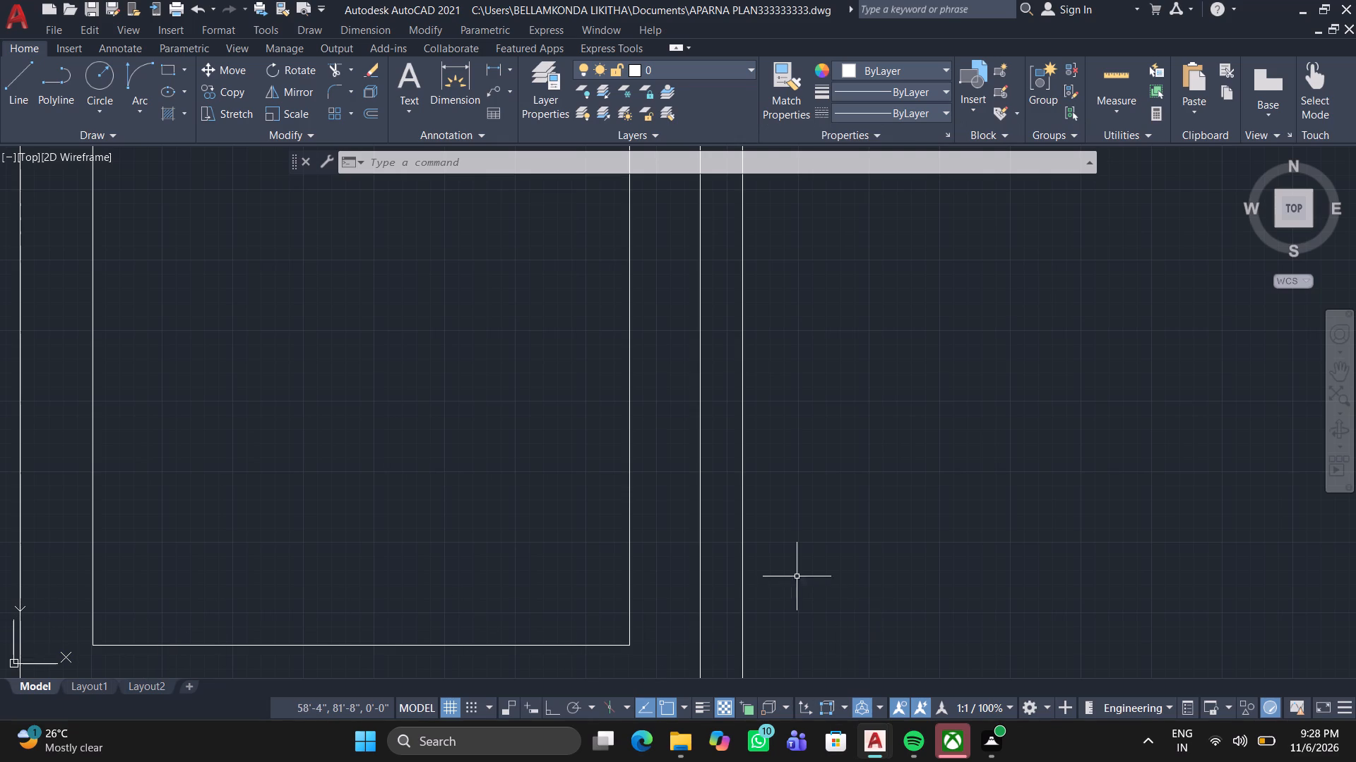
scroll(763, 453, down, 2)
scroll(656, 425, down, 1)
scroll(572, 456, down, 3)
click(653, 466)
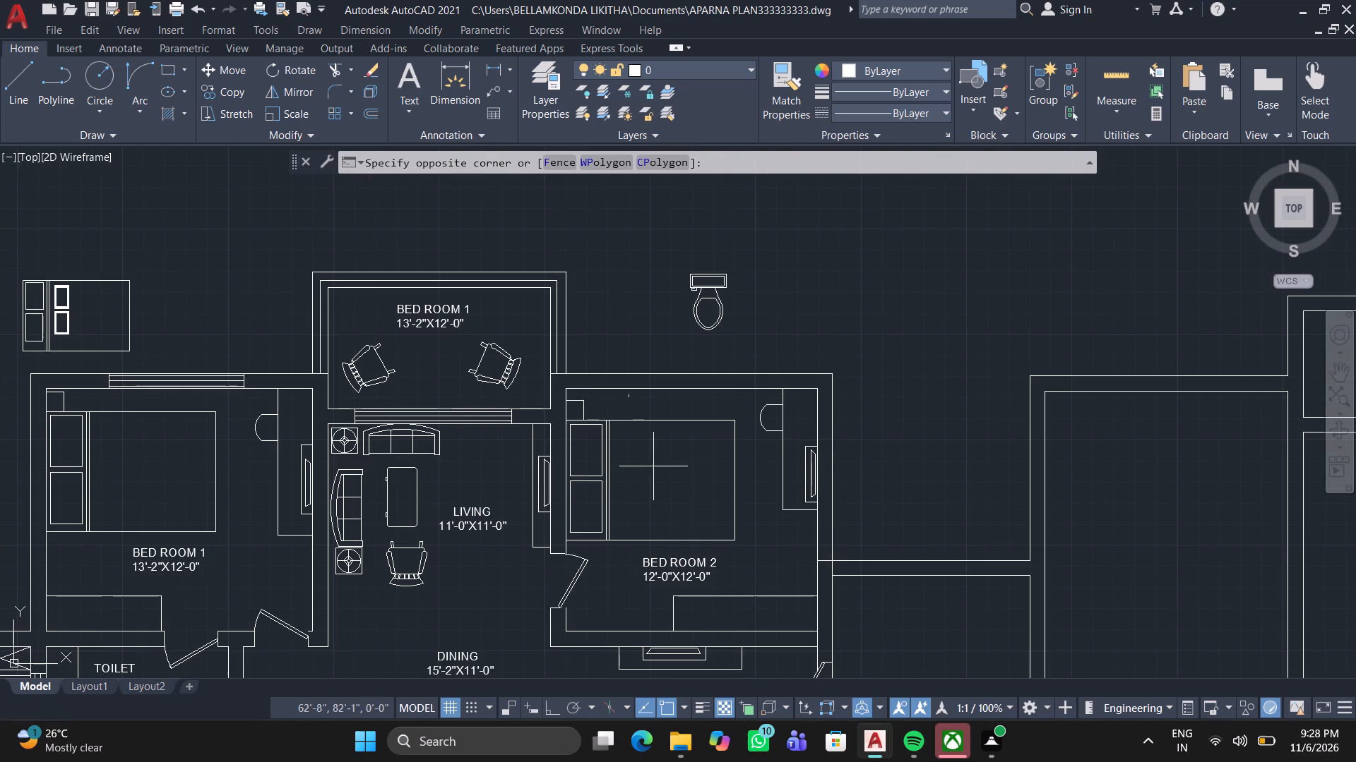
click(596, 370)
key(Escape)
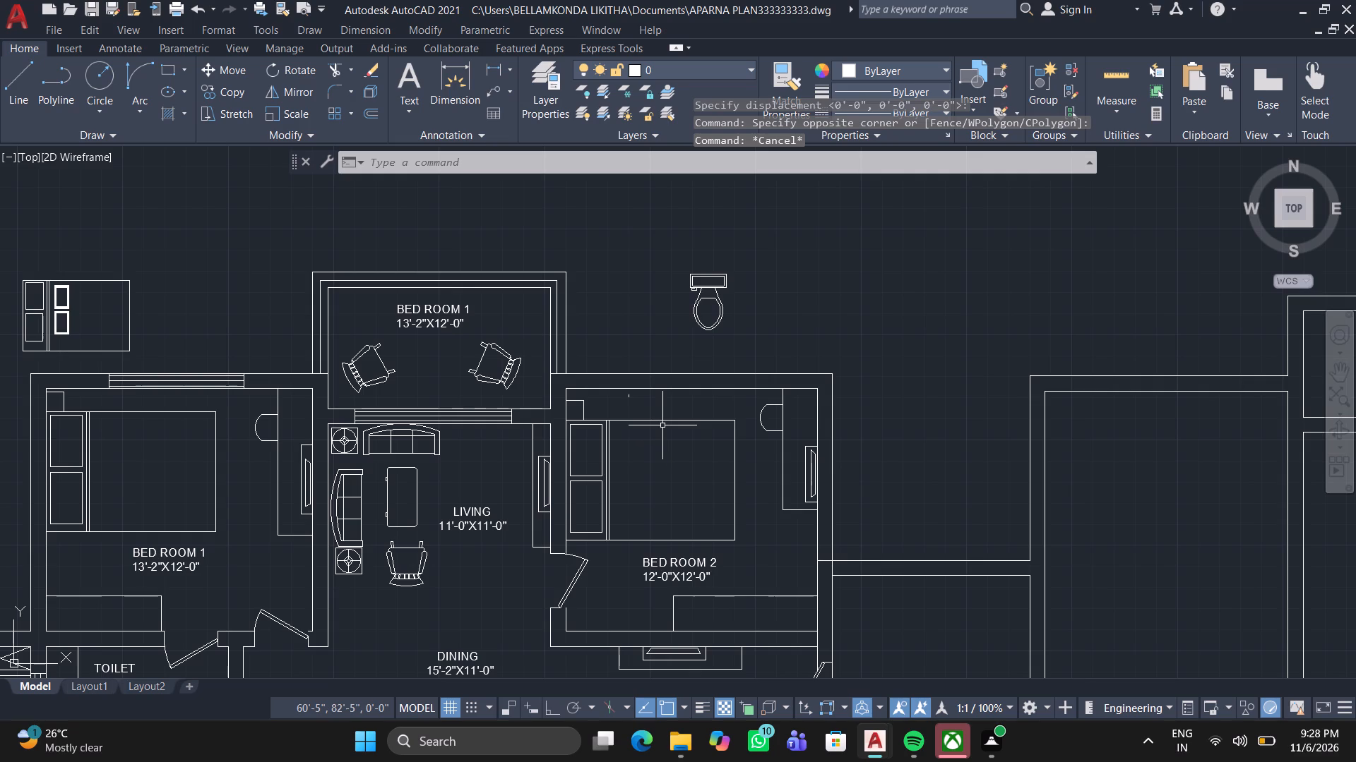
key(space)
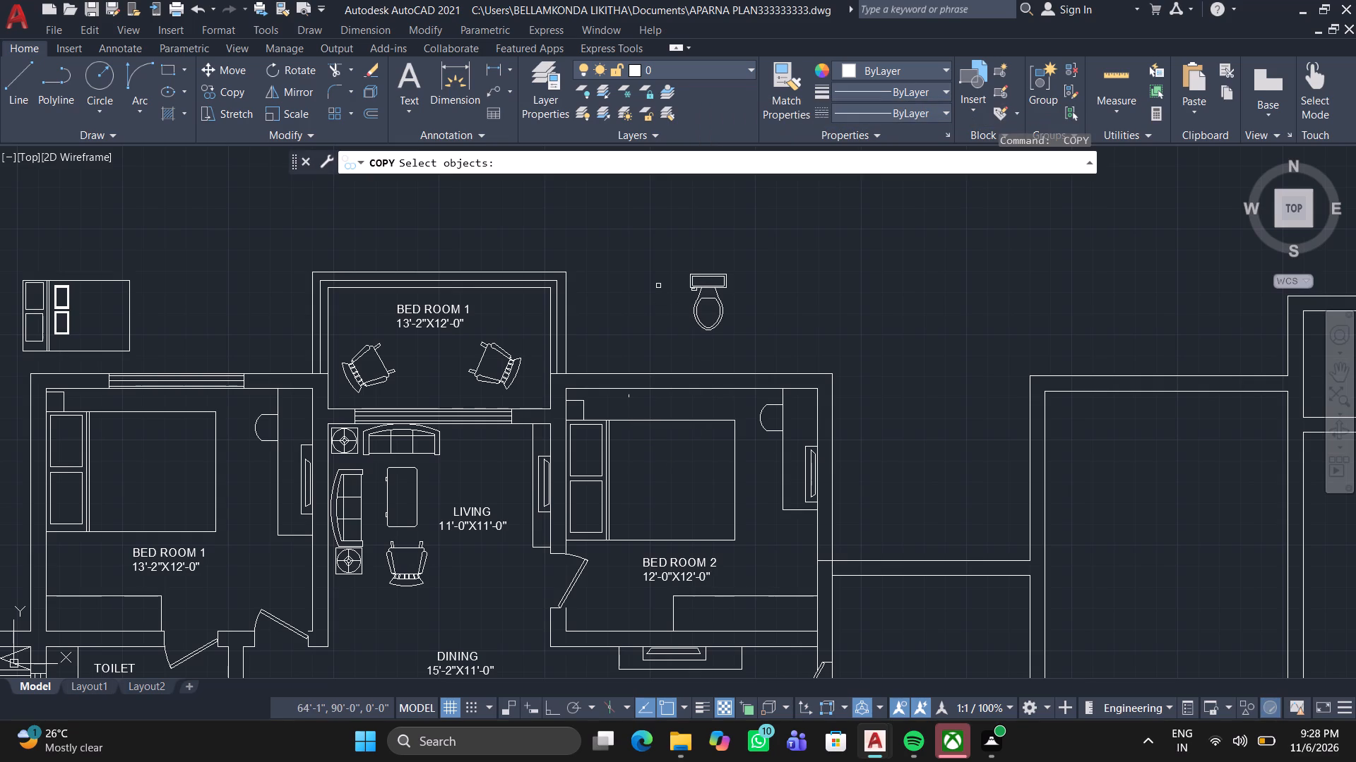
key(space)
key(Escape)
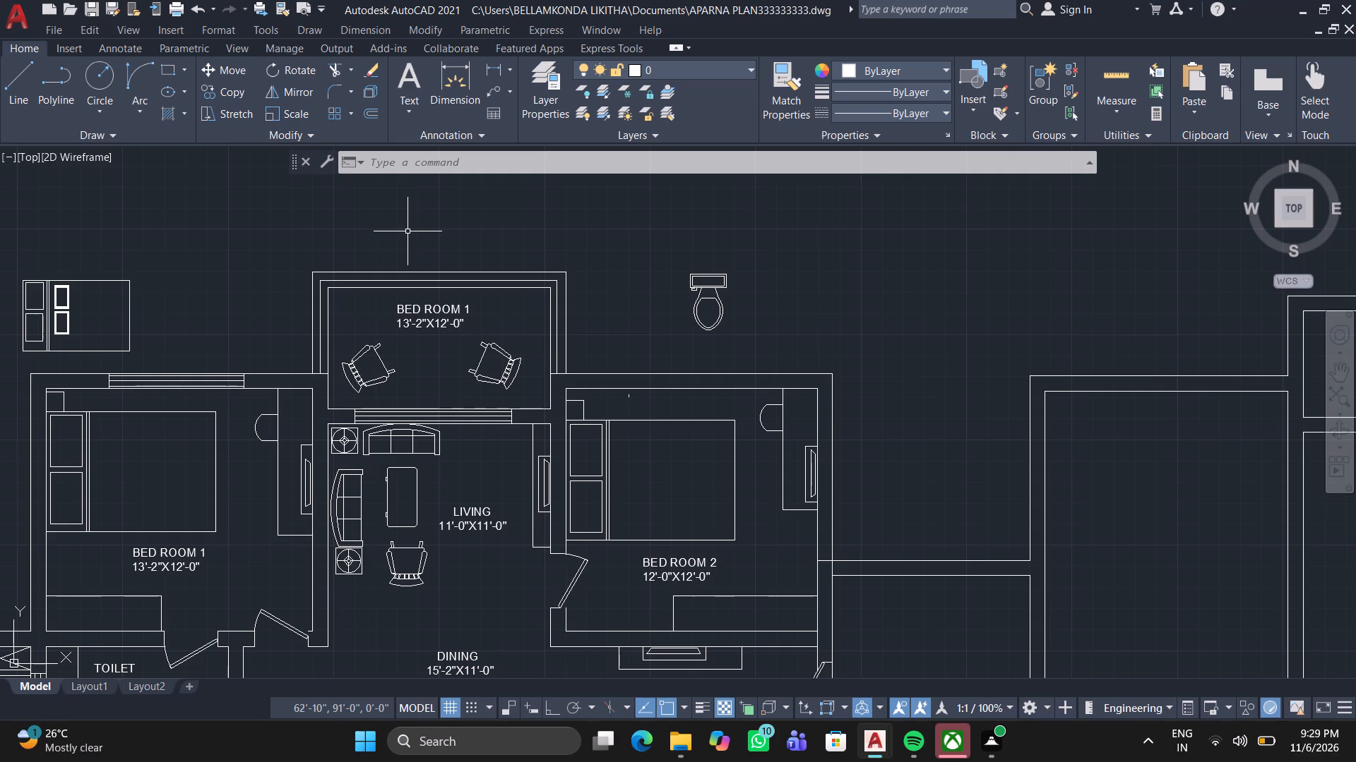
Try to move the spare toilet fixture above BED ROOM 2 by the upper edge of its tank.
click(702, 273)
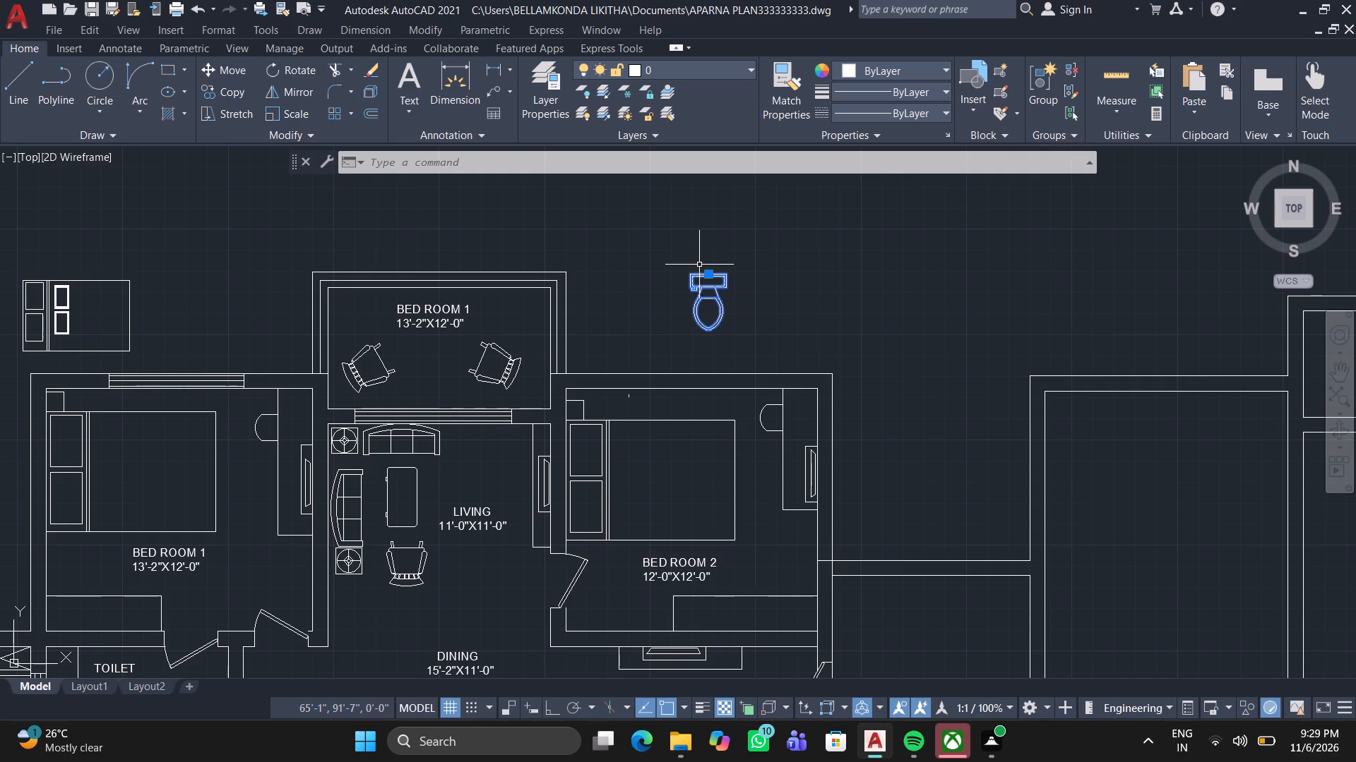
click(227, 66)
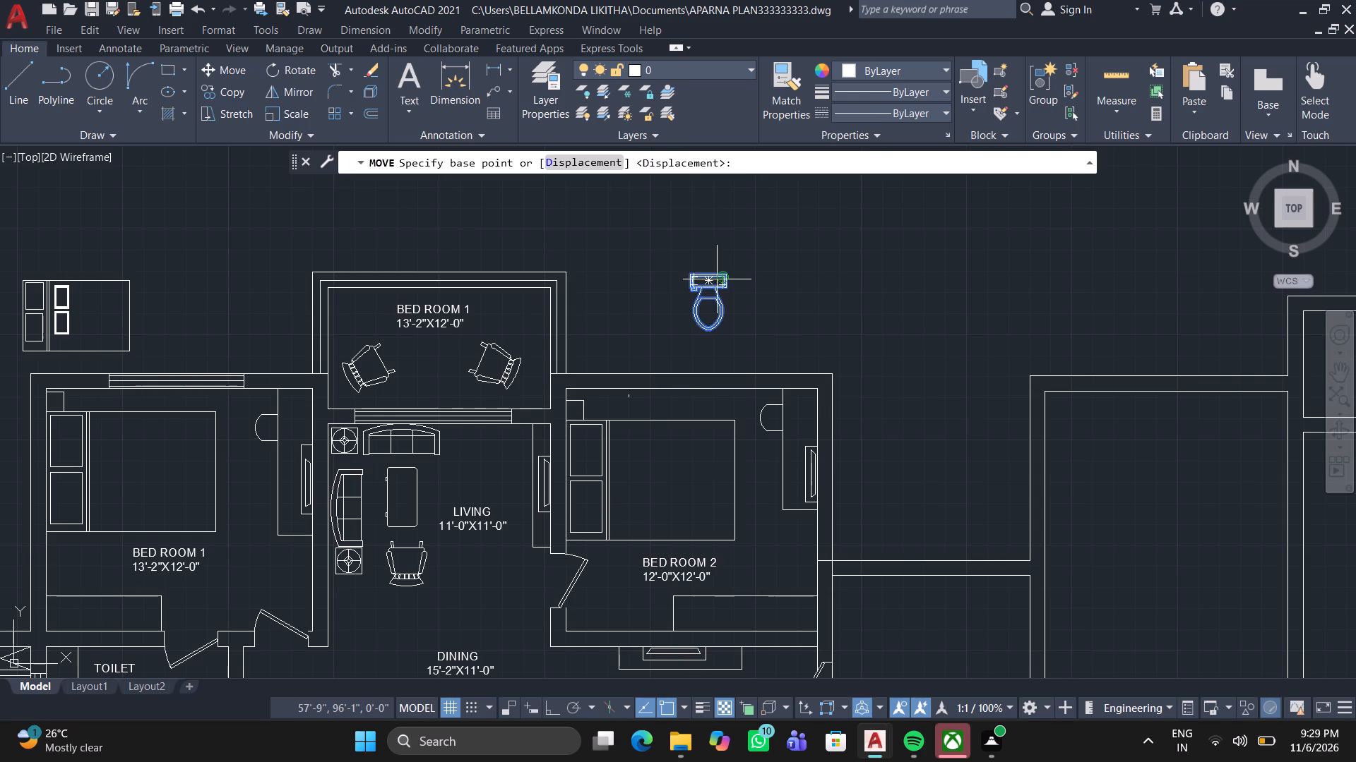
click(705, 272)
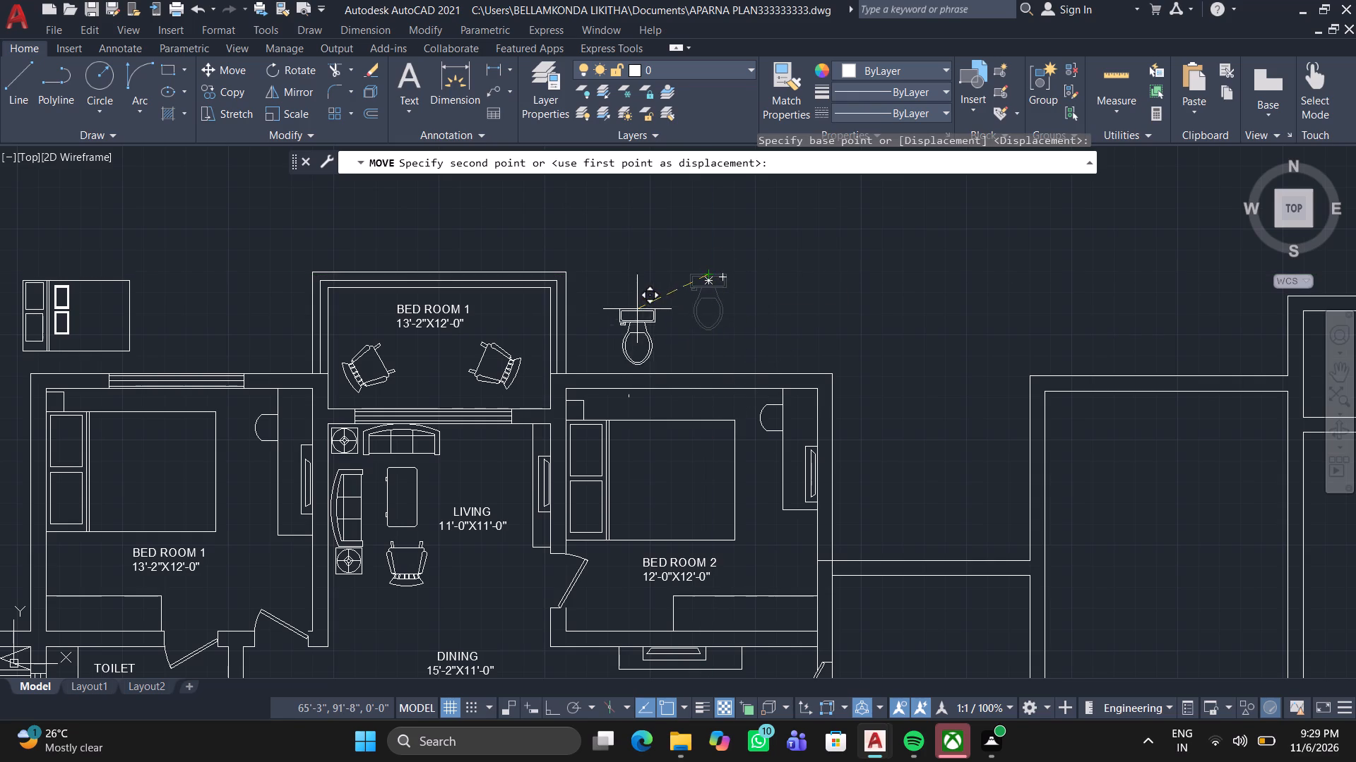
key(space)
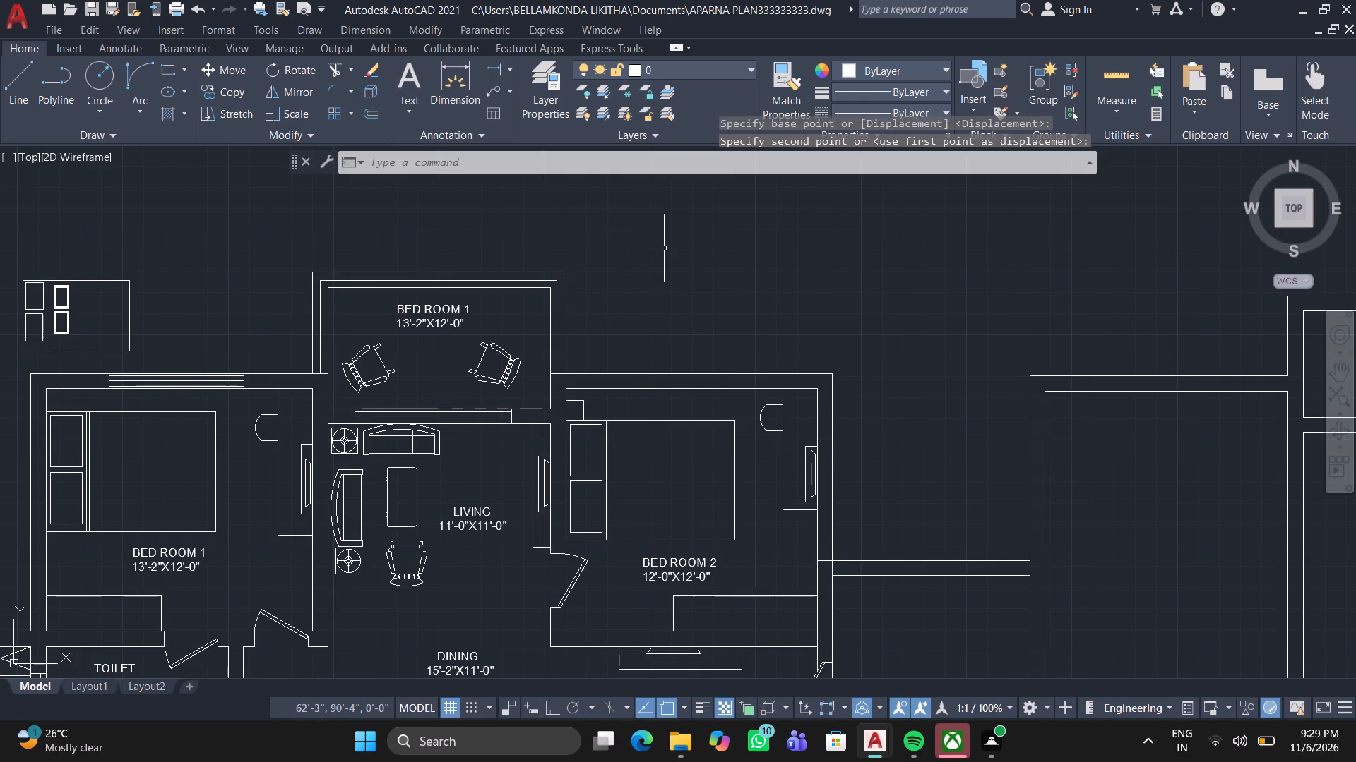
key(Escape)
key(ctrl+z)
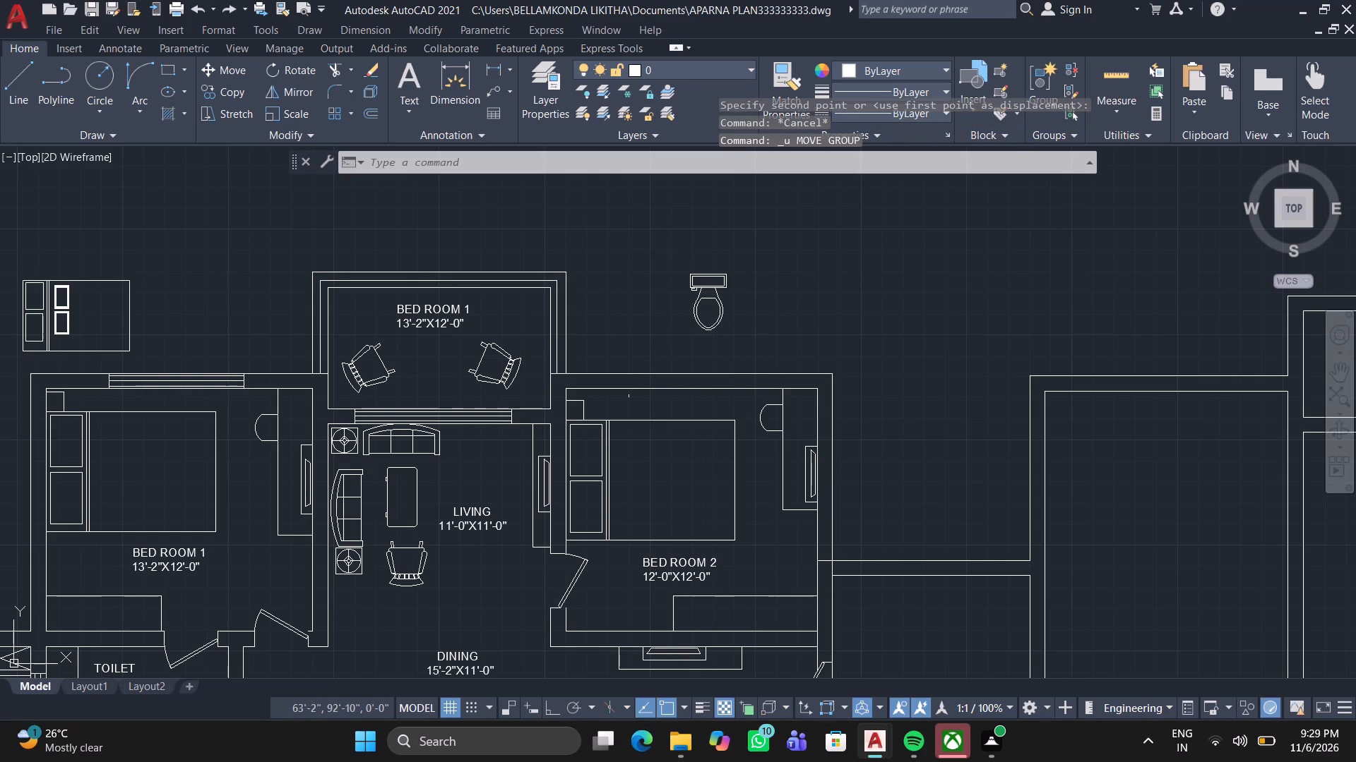
Rotate the spare toilet fixture above BED ROOM 2 by 180° about the upper edge of its tank, using orthogonal mode.
click(708, 277)
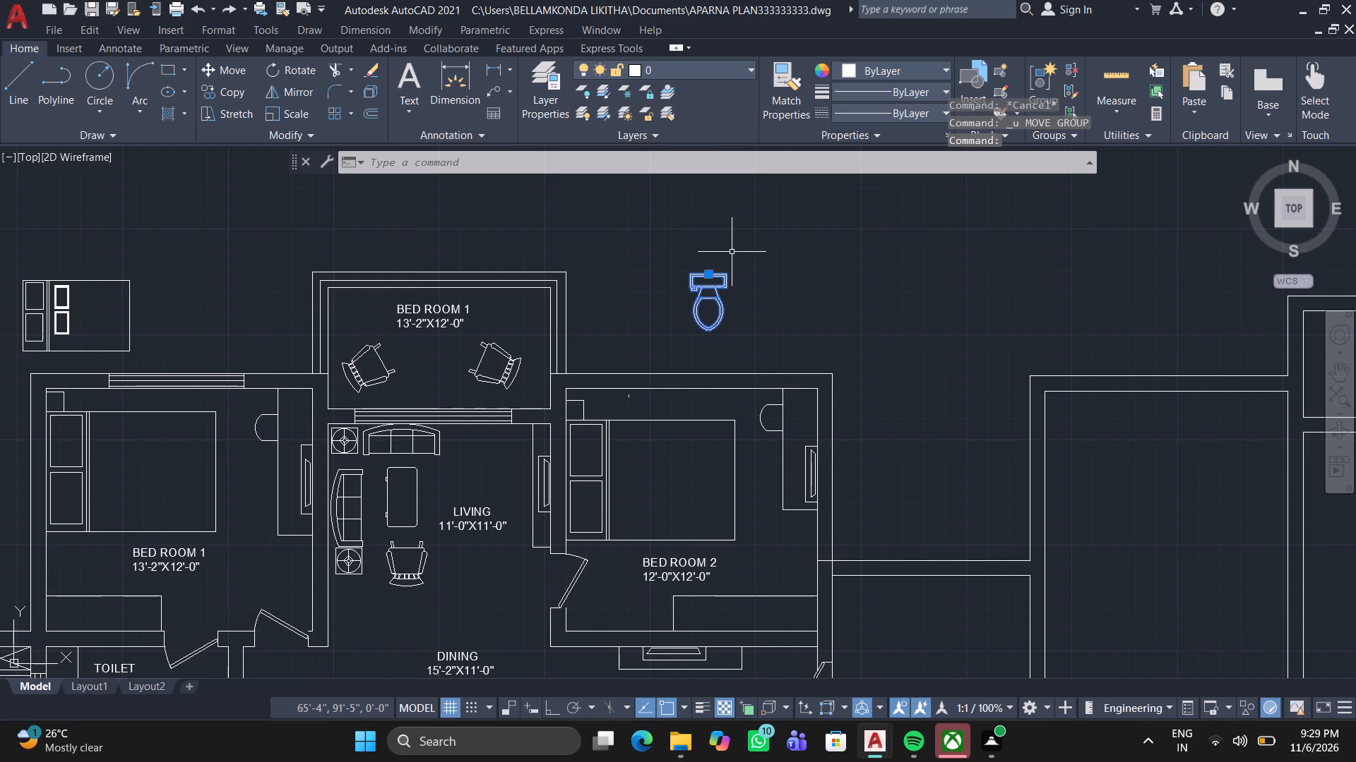
click(305, 70)
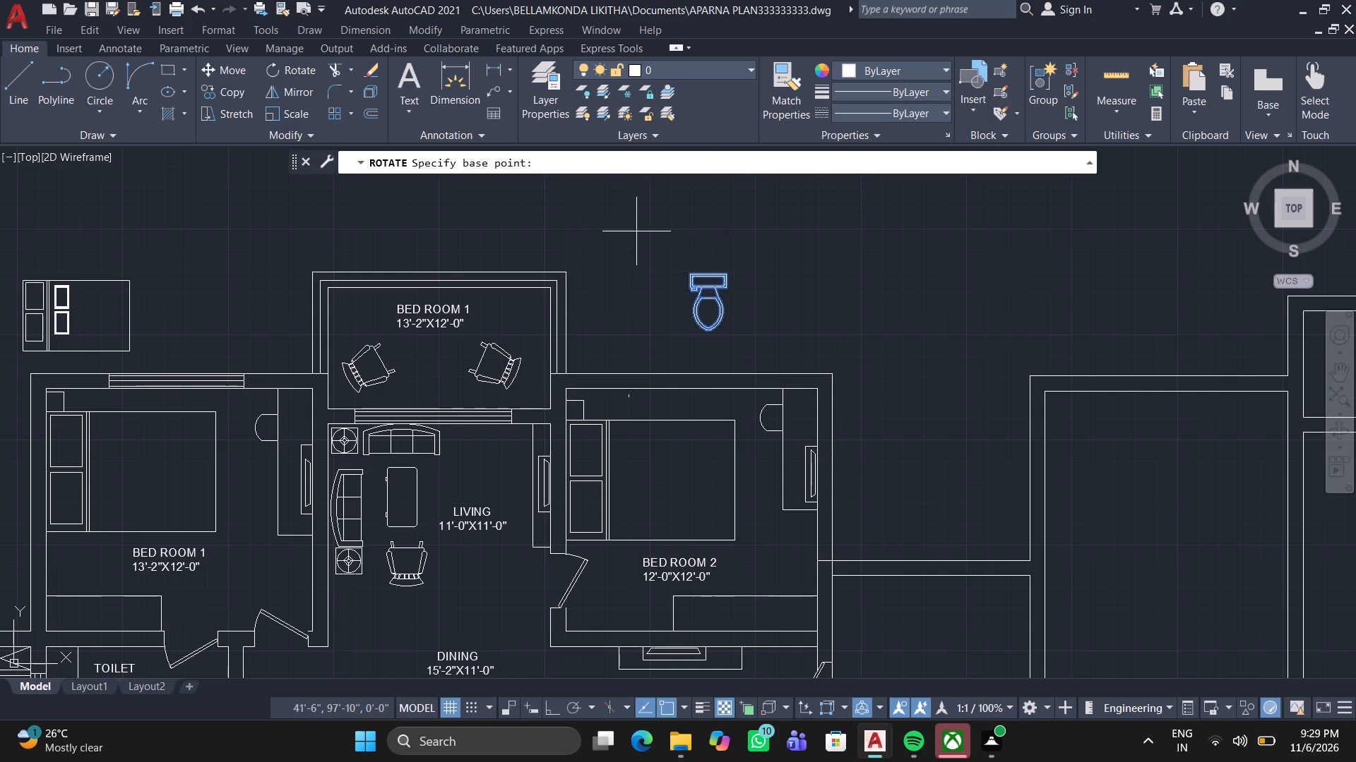
scroll(678, 277, up, 2)
click(737, 269)
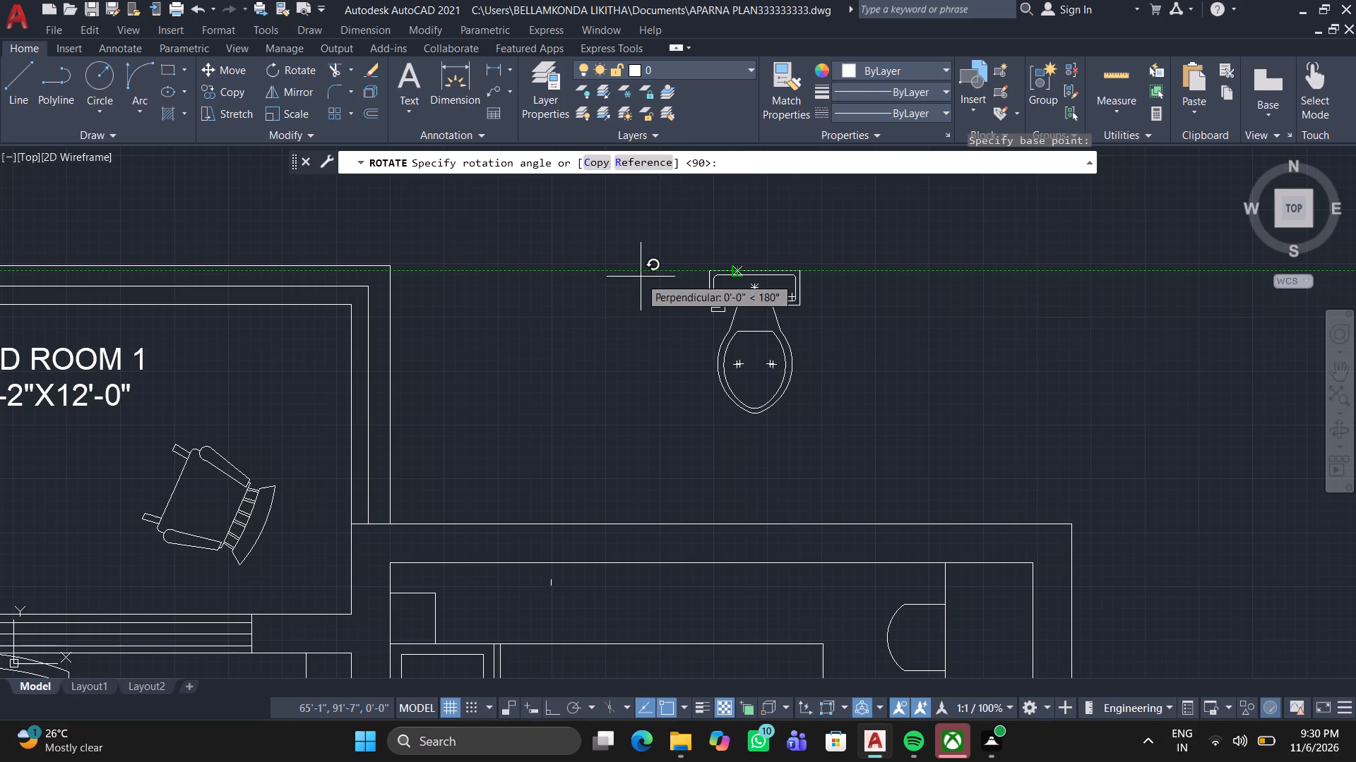
middle_drag(643, 279, 614, 456)
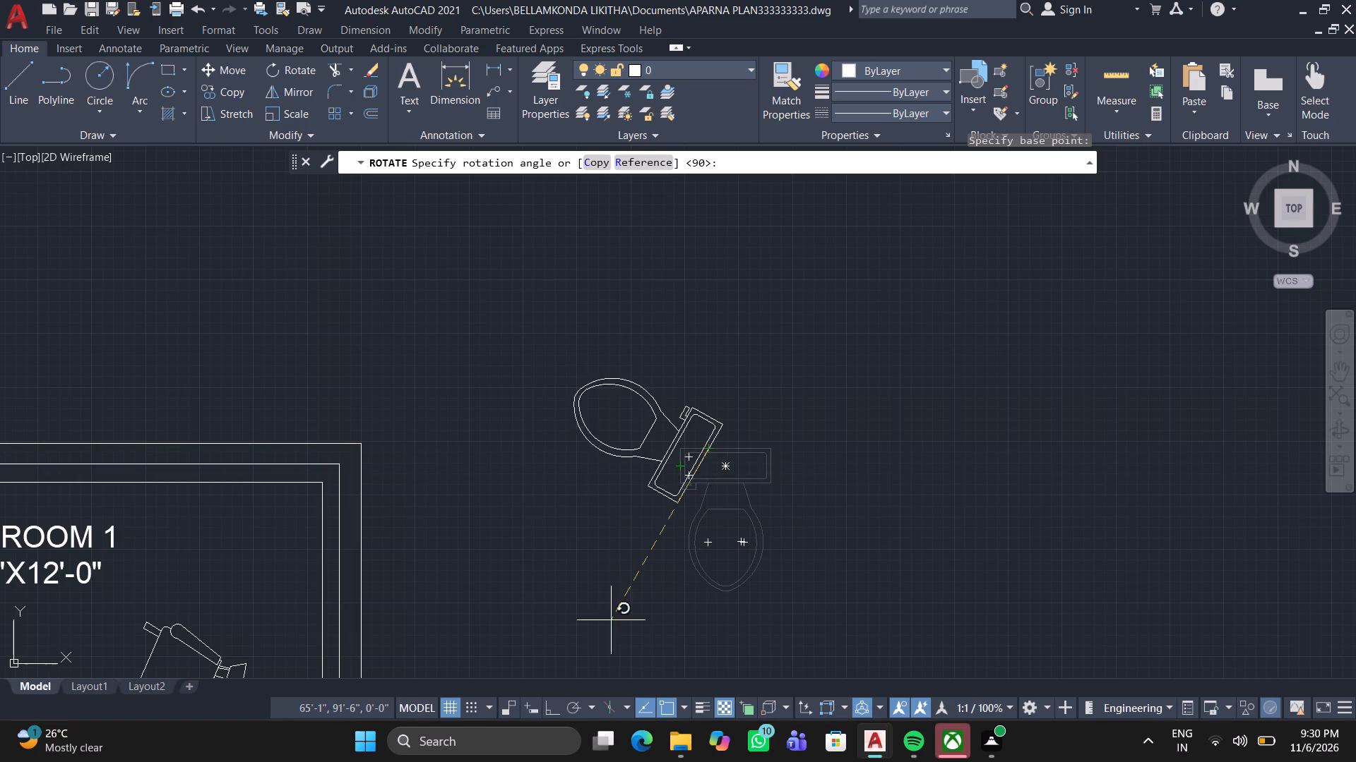
click(554, 708)
click(535, 467)
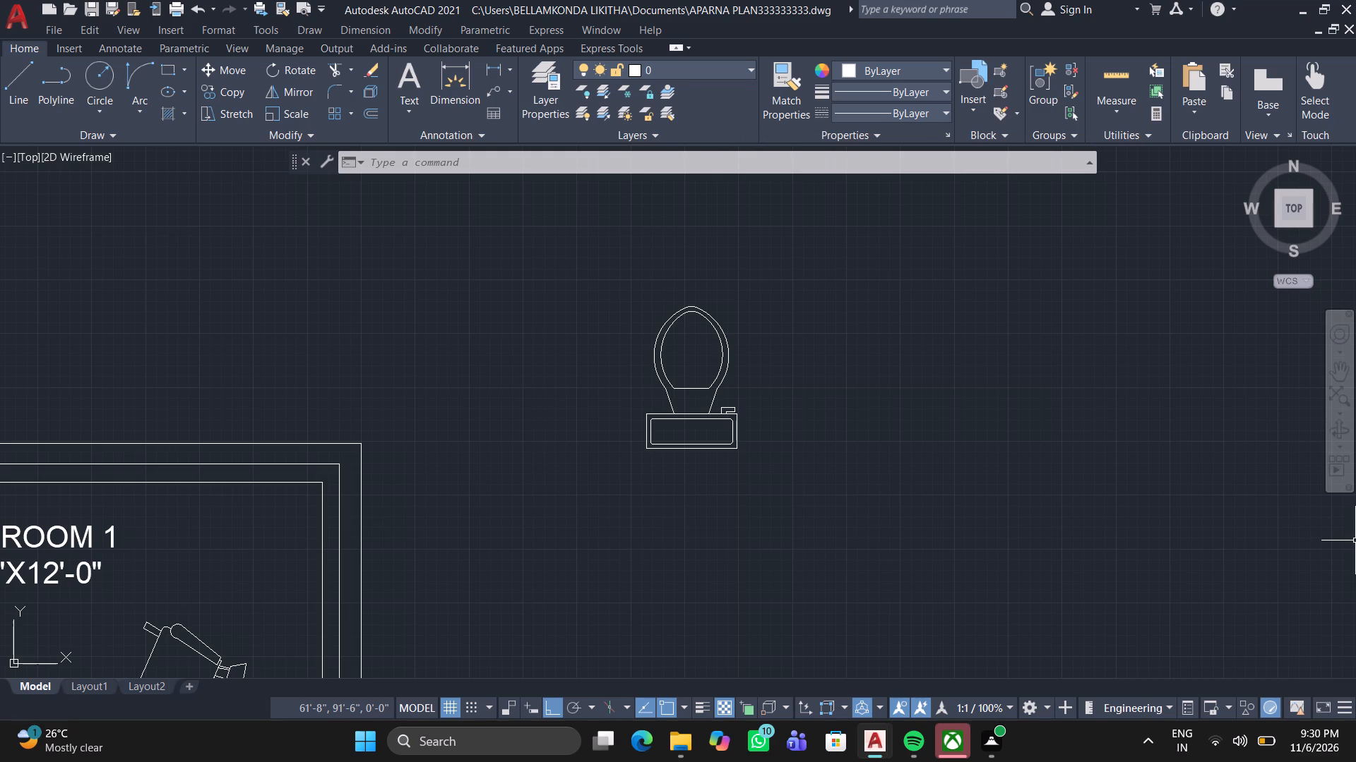
scroll(728, 411, down, 3)
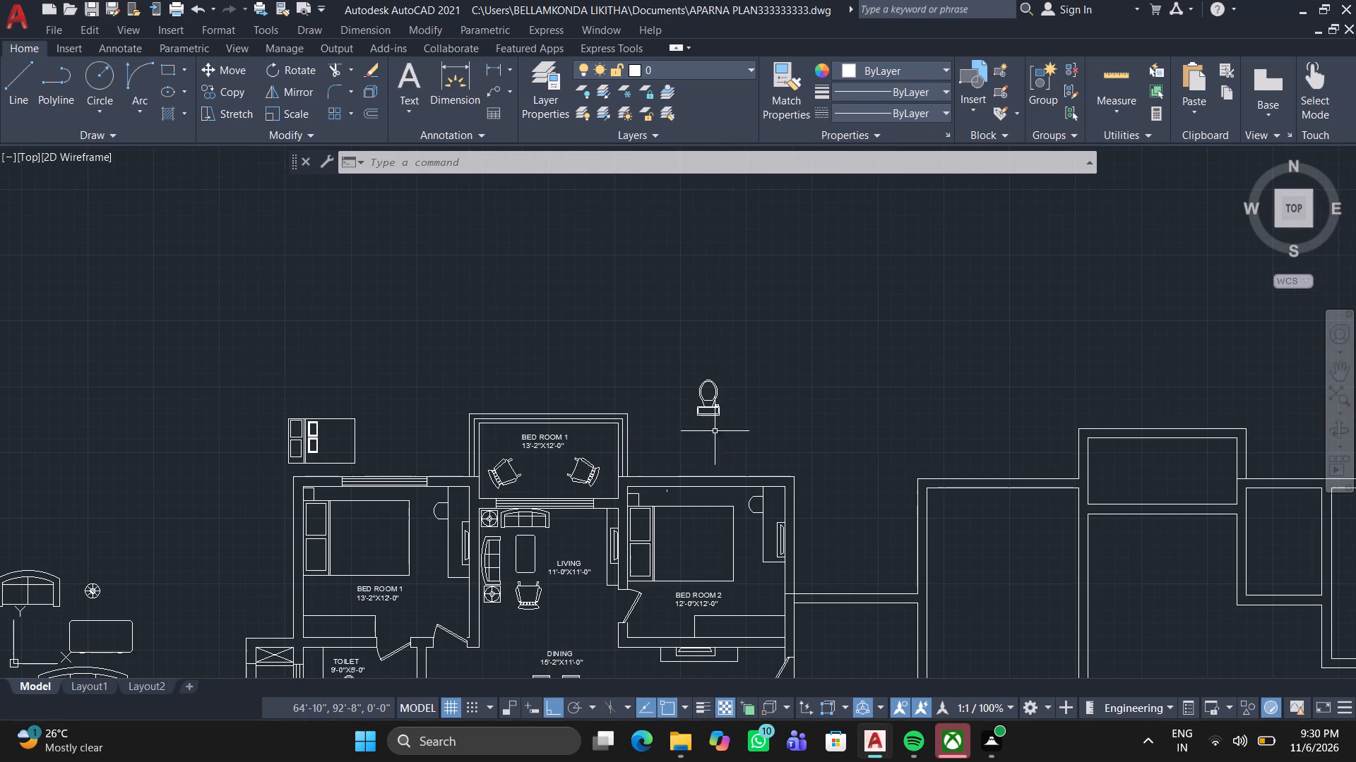
click(677, 372)
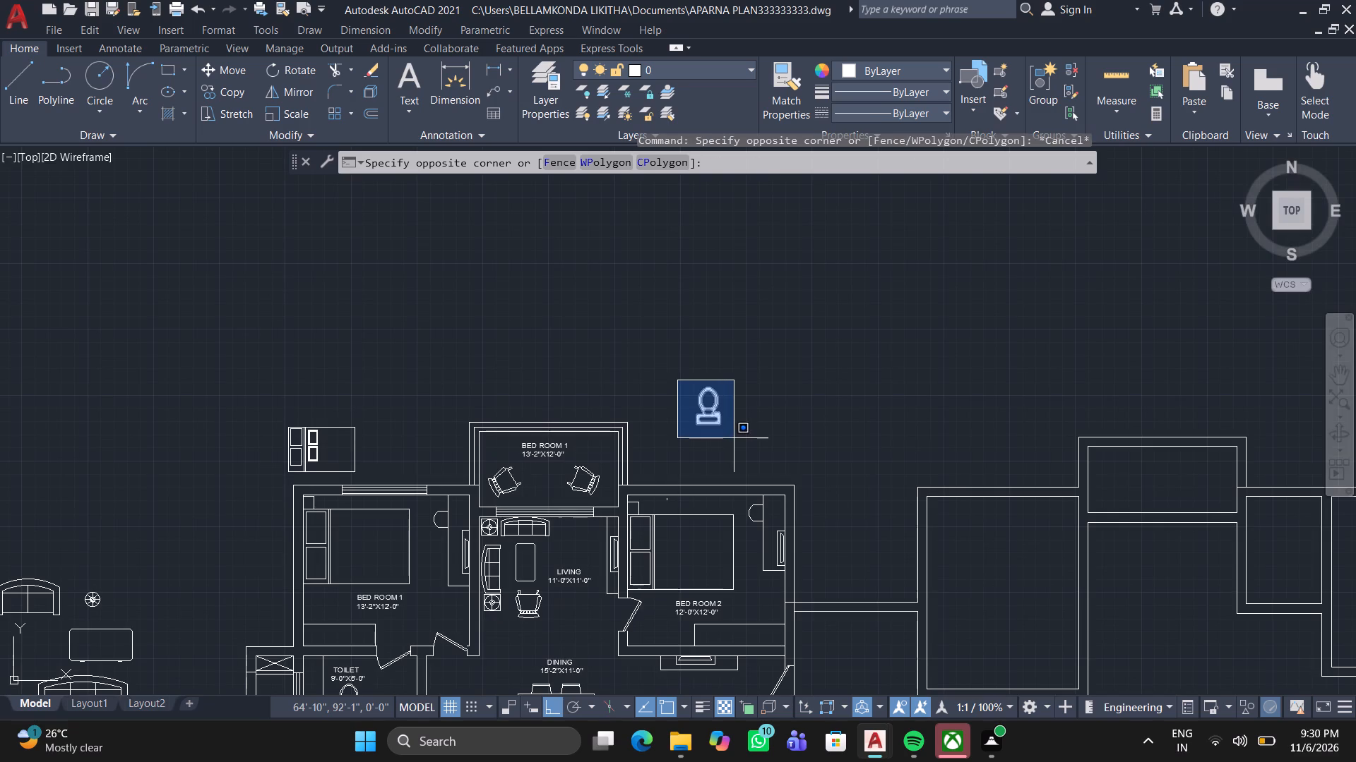
click(638, 341)
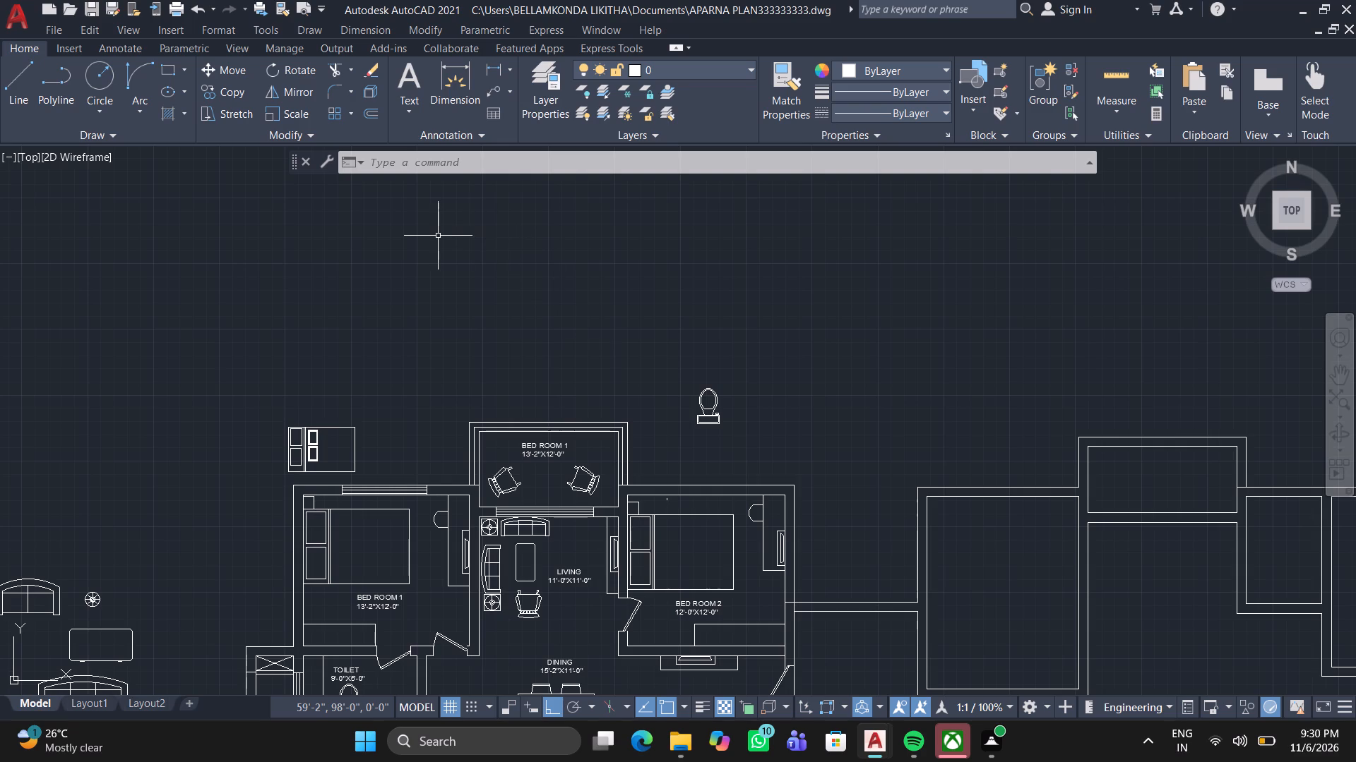
Move the TV unit in BED ROOM 2 a short distance straight up along the wall.
middle_drag(637, 450, 323, 248)
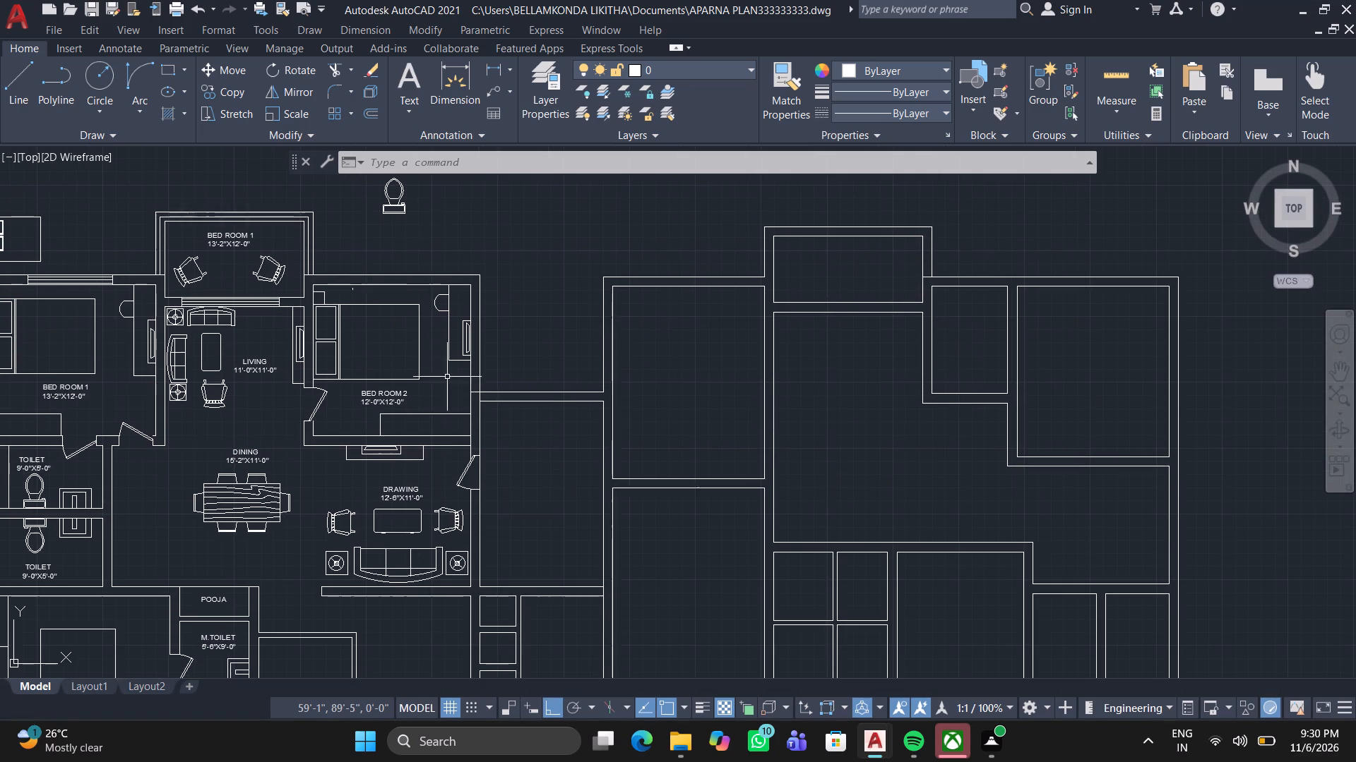
middle_drag(447, 426, 554, 353)
scroll(571, 229, up, 4)
click(557, 267)
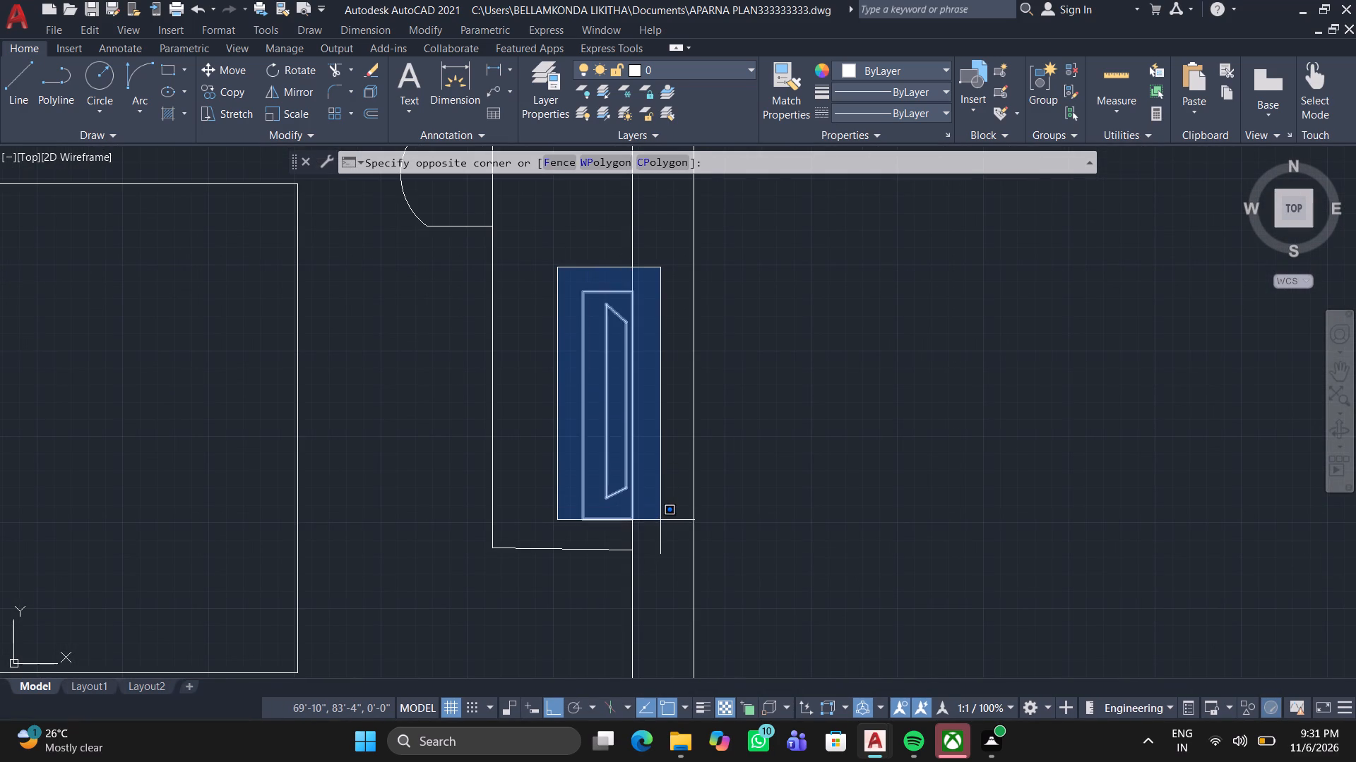
click(660, 529)
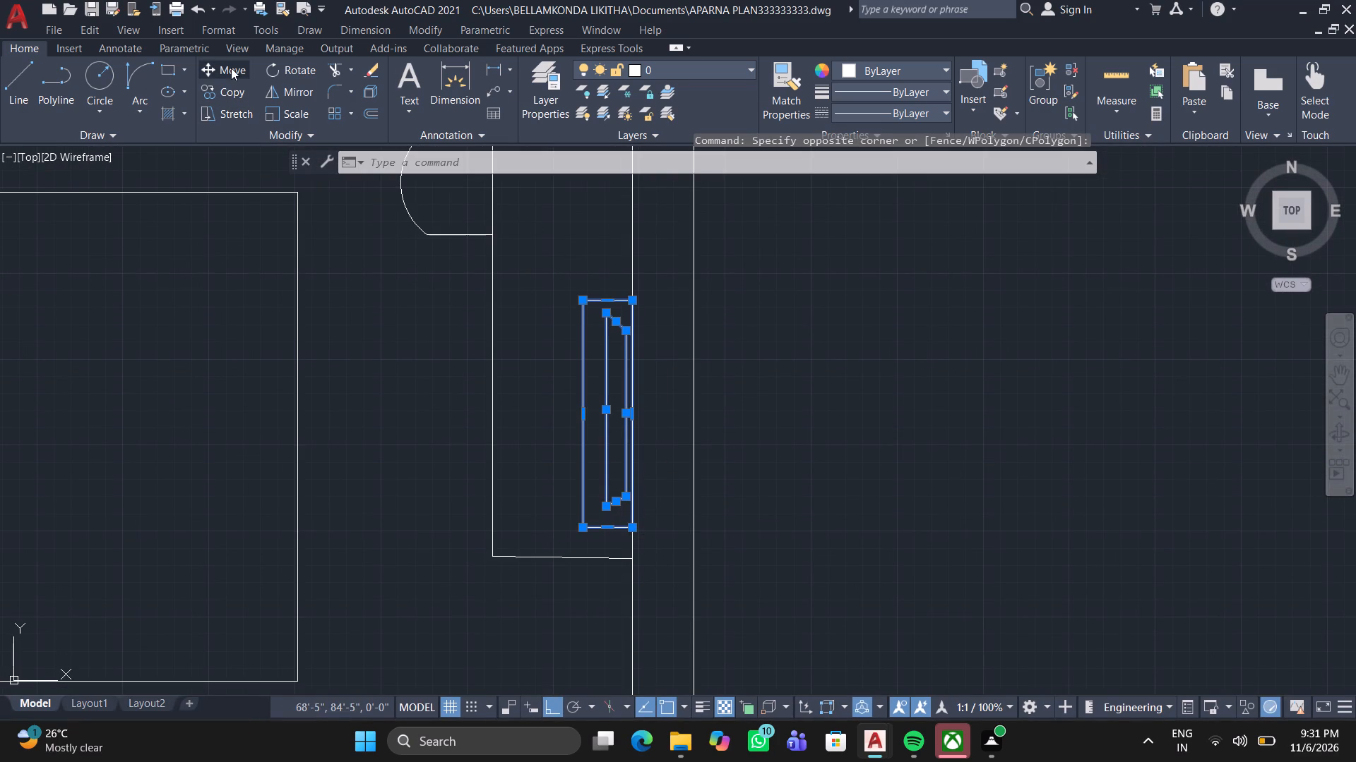
click(231, 68)
click(631, 299)
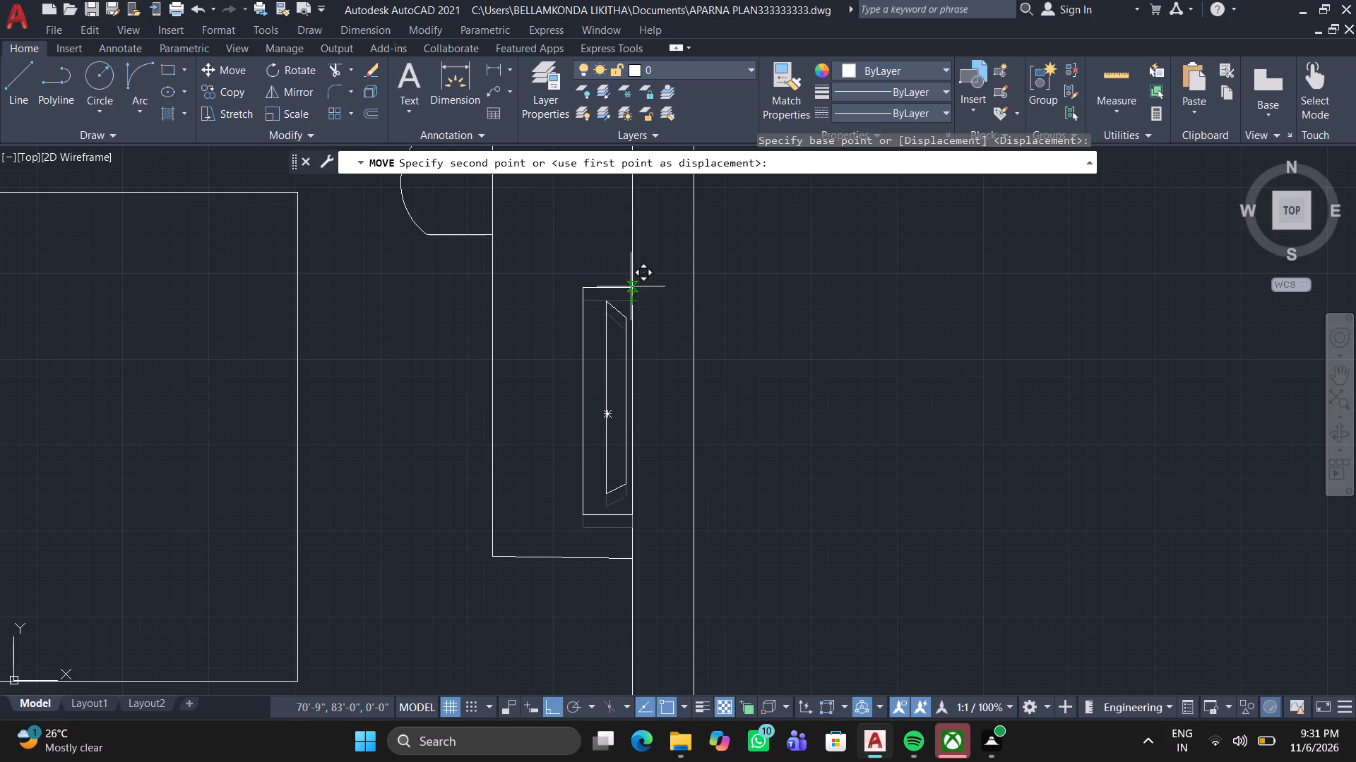
click(619, 237)
scroll(647, 249, down, 3)
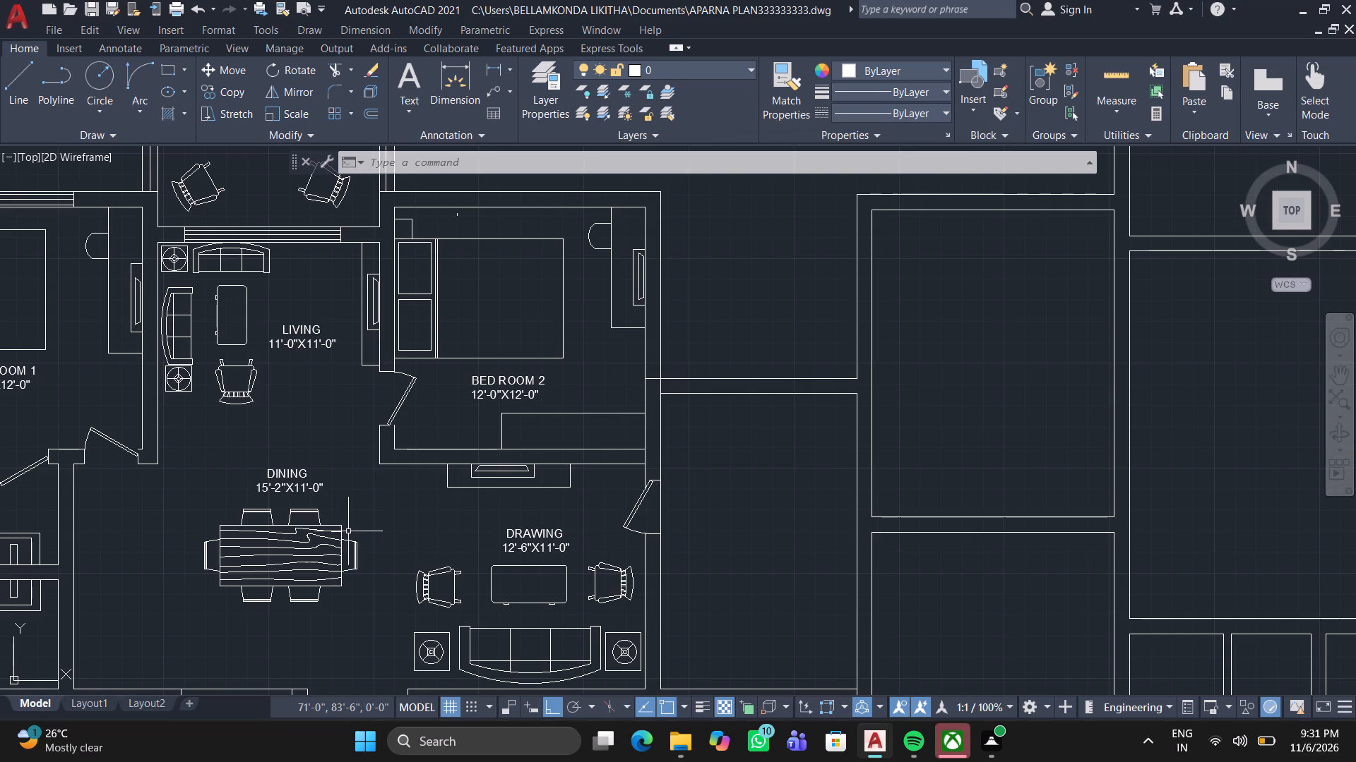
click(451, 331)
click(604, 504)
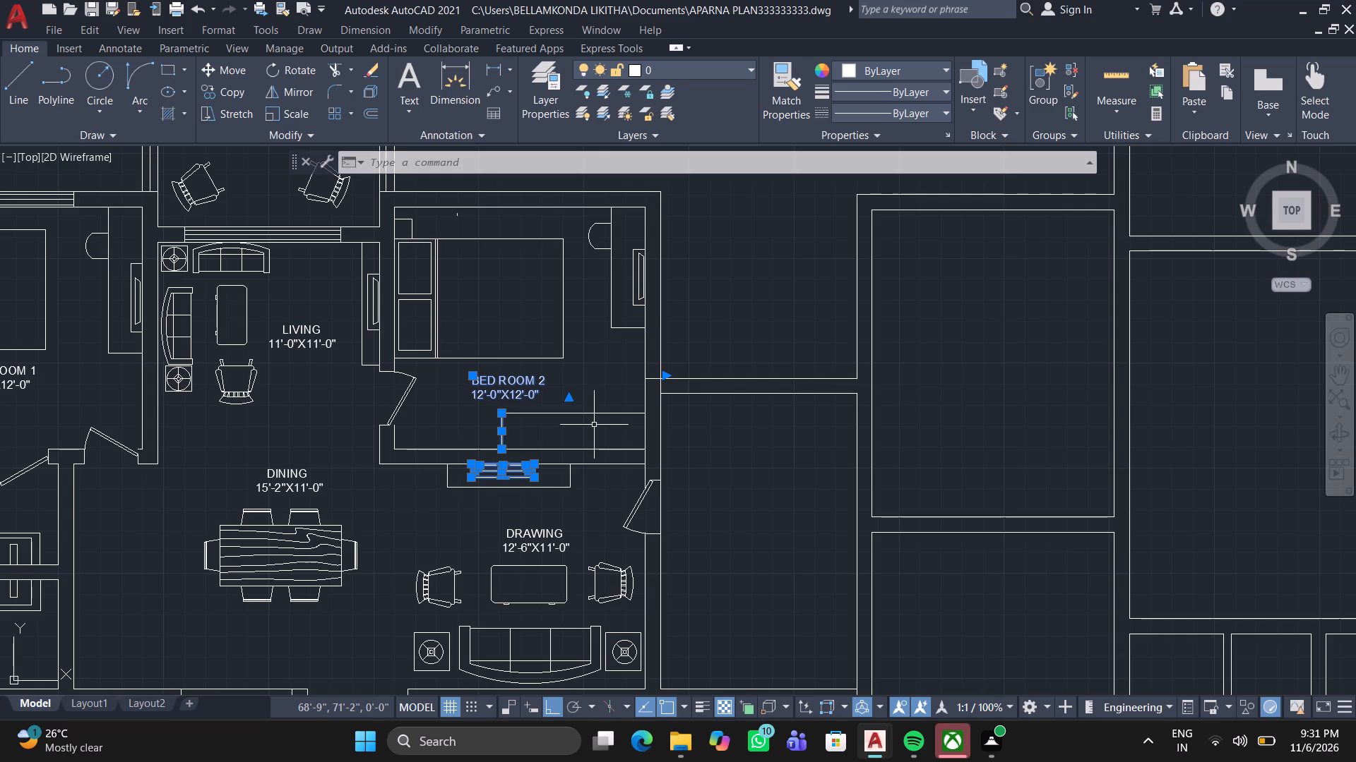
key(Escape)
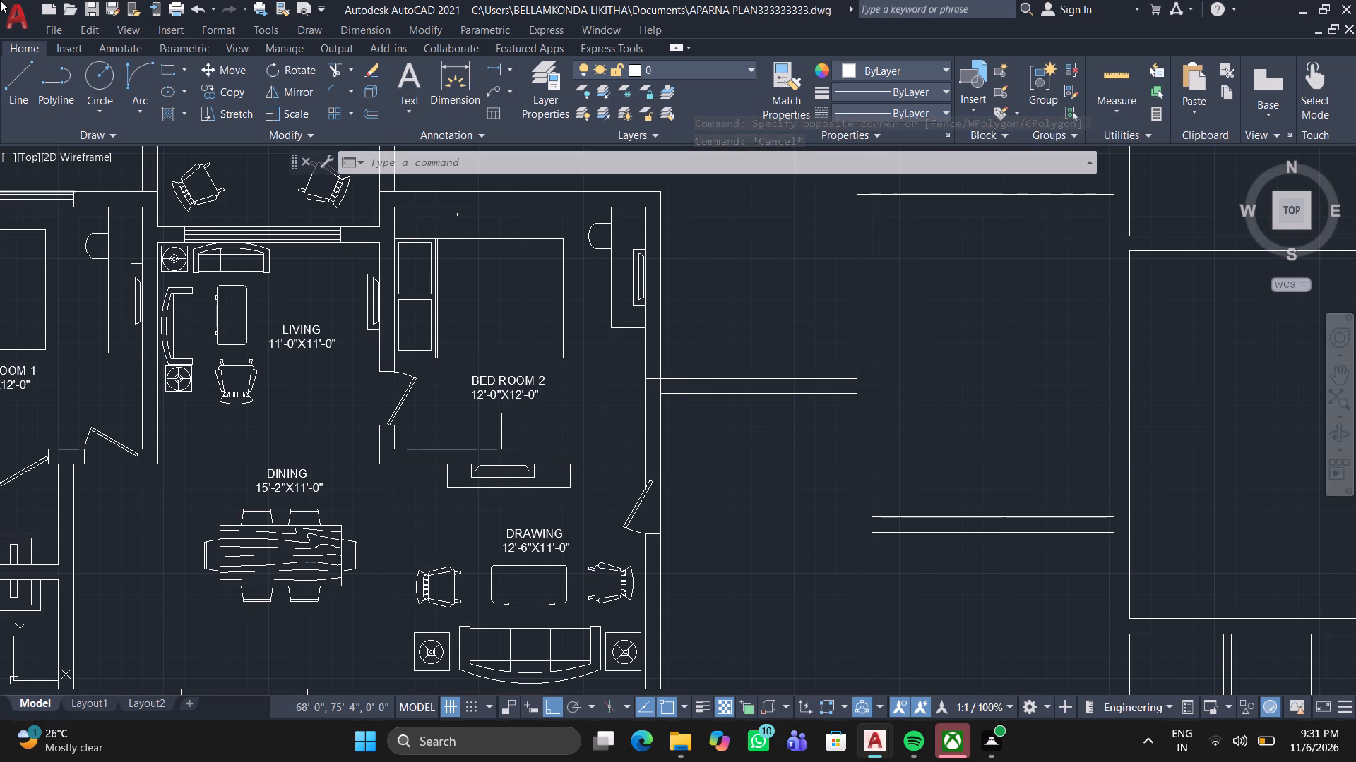
Draw a small rectangle about 2 ft wide against the lower face of the wall behind the DRAWING room sofa.
middle_drag(340, 548, 340, 547)
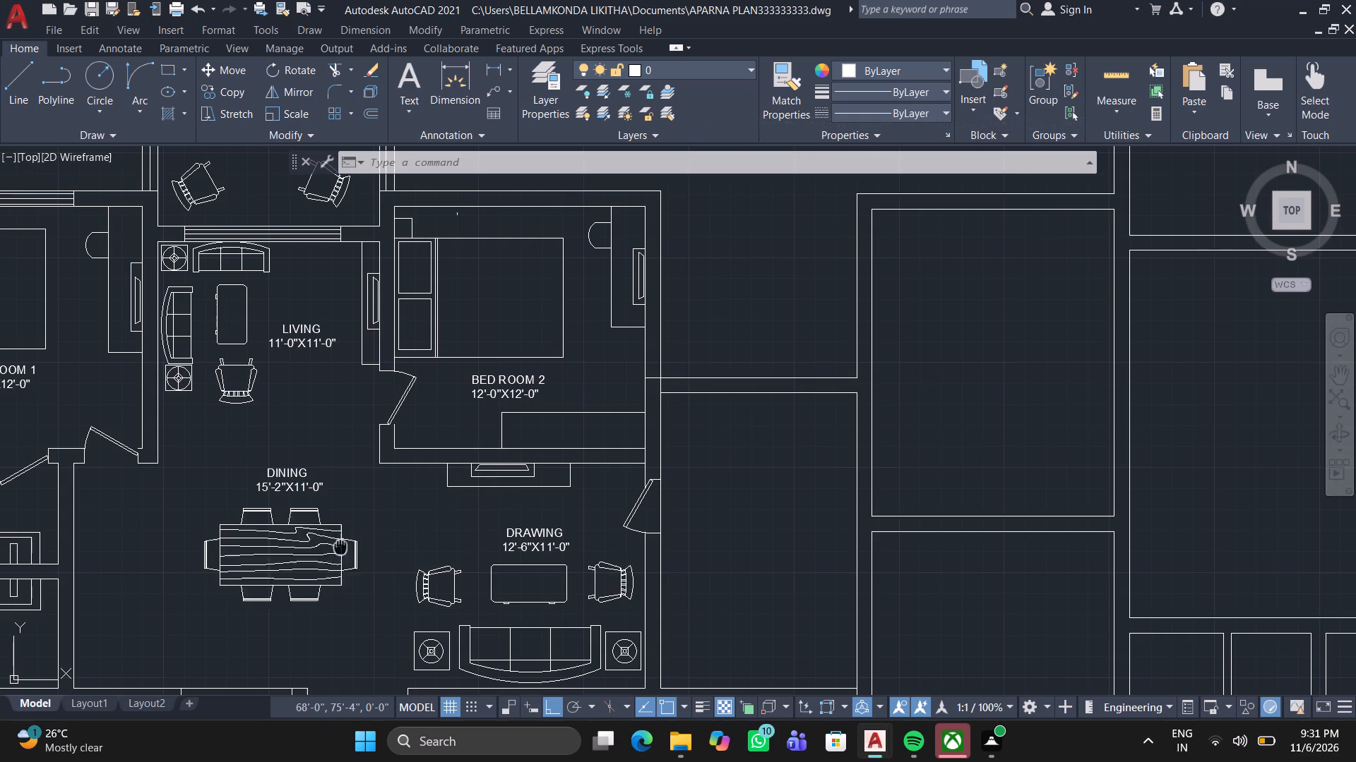
middle_drag(340, 547, 456, 504)
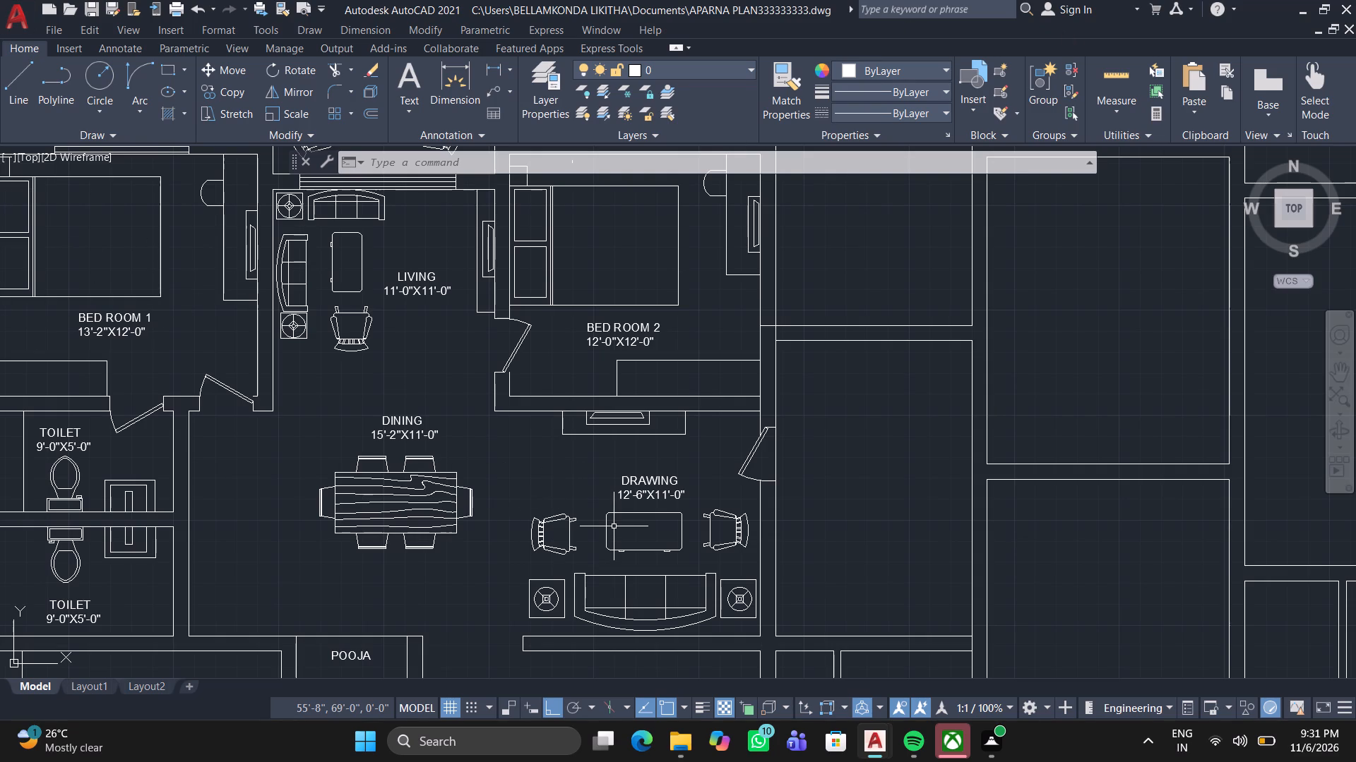
middle_drag(613, 520, 650, 401)
middle_click(650, 401)
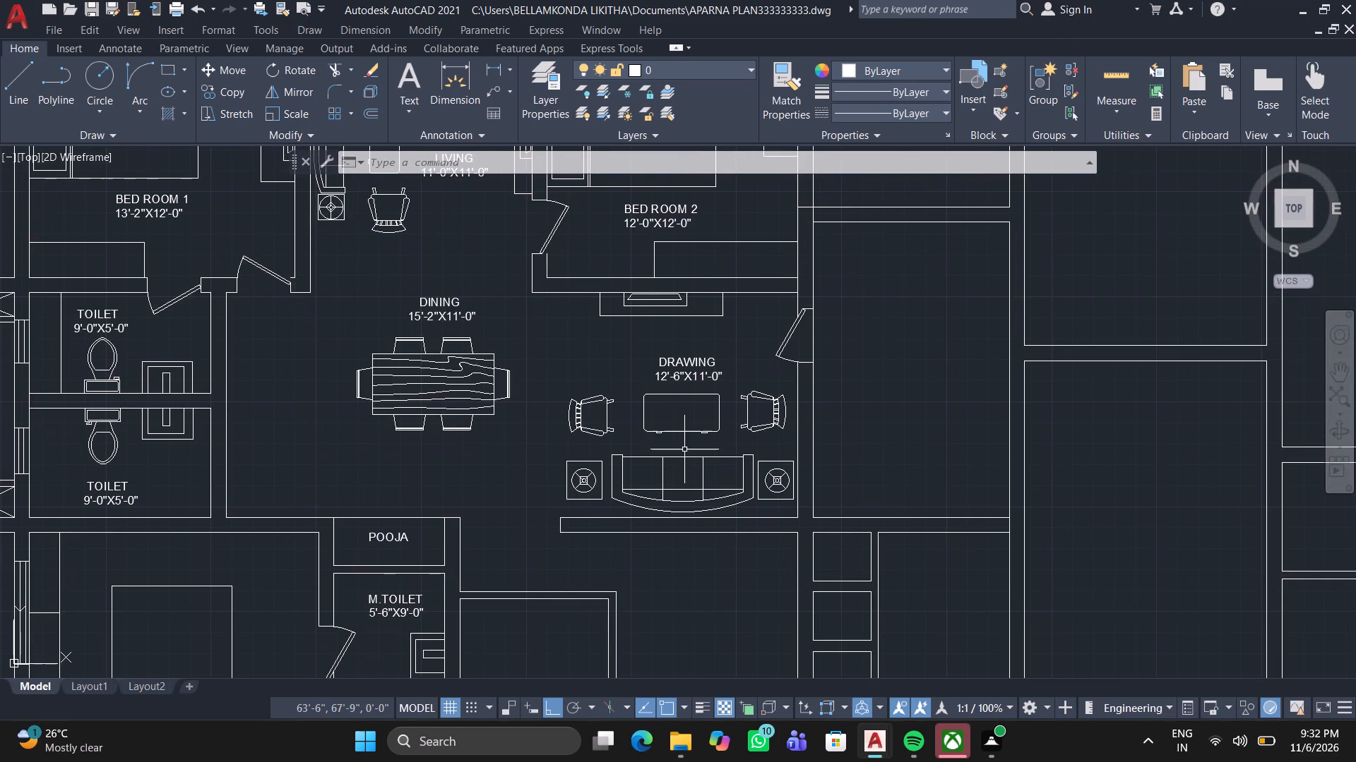
middle_drag(678, 531, 687, 456)
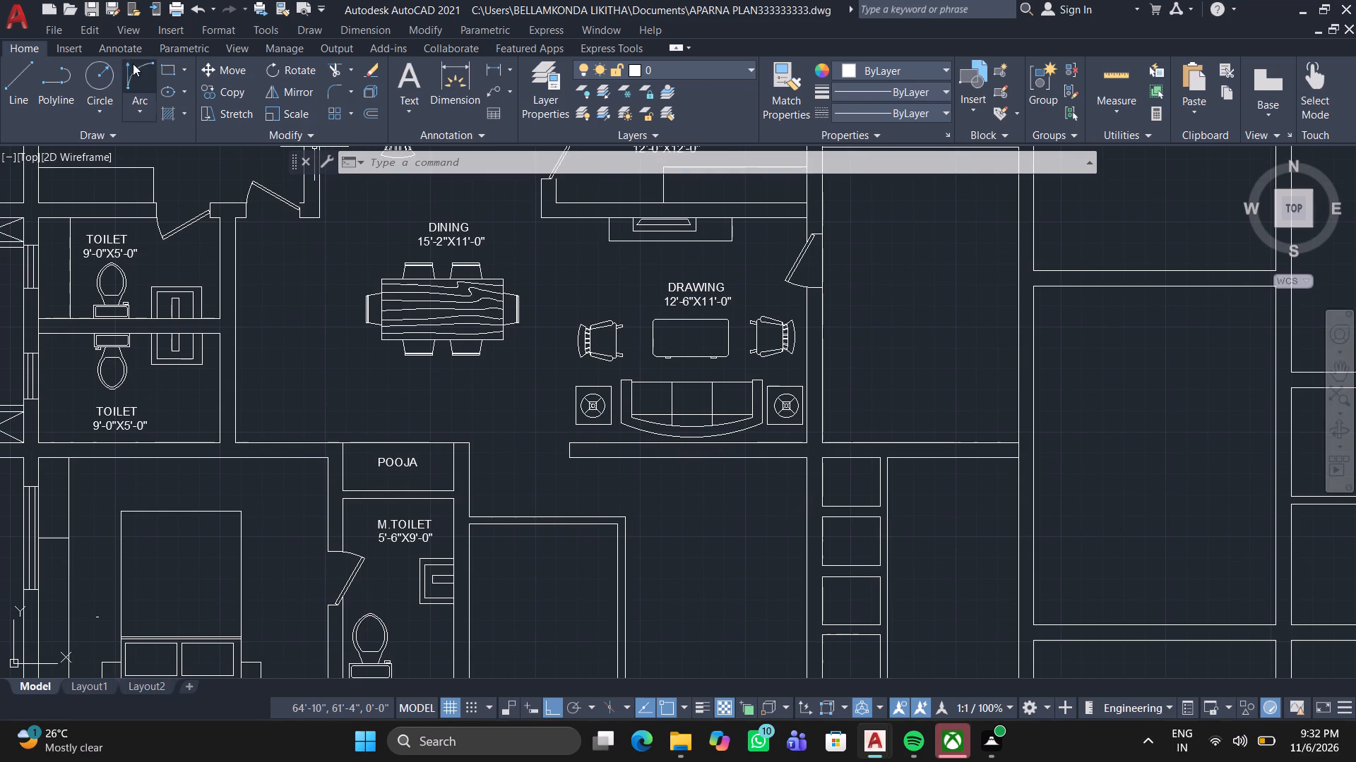
click(174, 61)
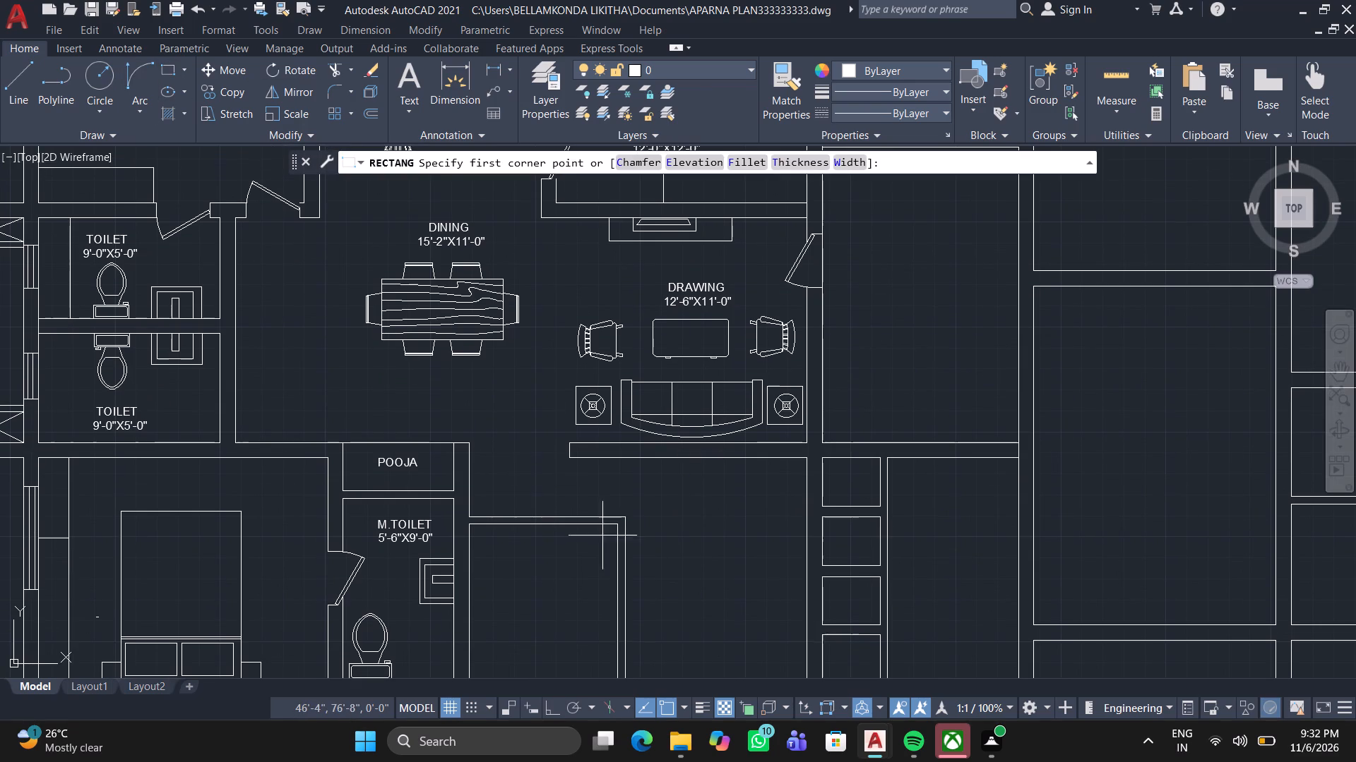
scroll(670, 456, up, 2)
click(676, 473)
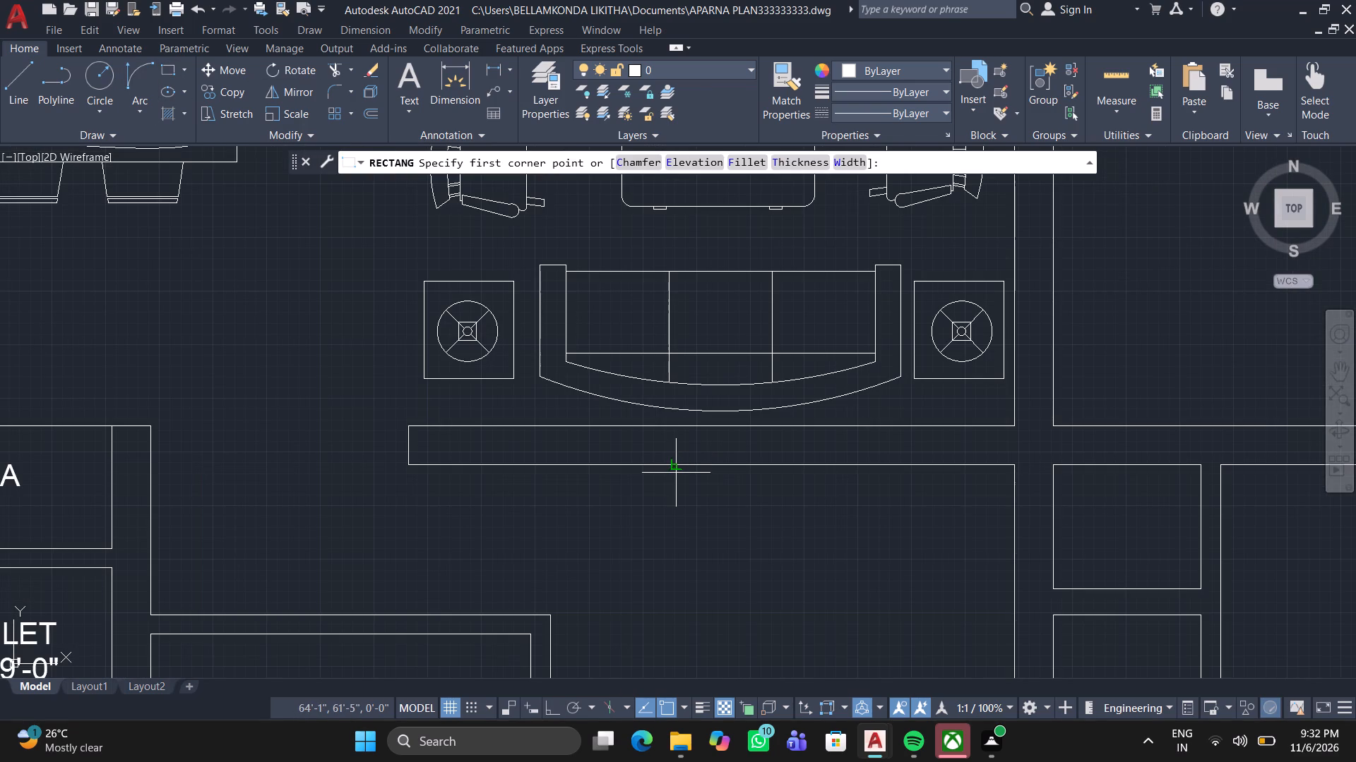
click(778, 555)
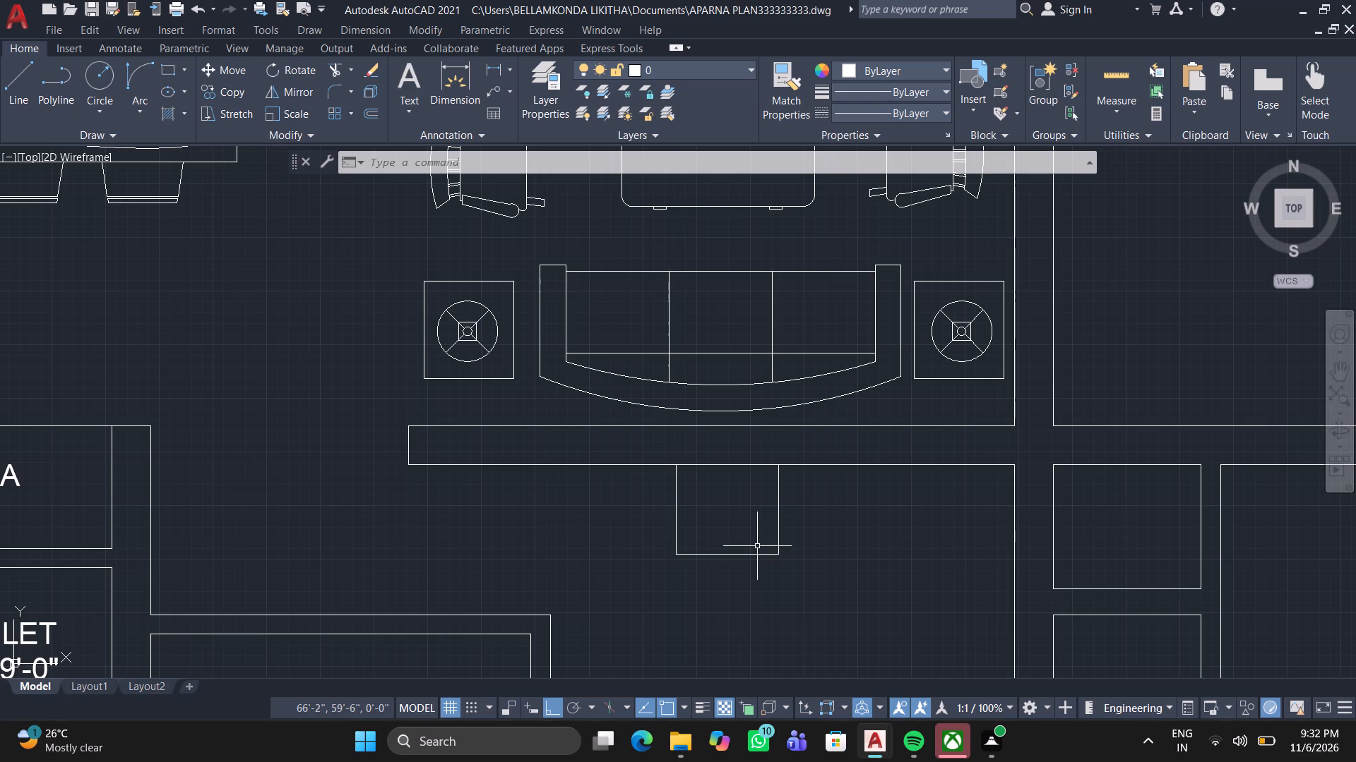
Draw a horizontal line across the new rectangle just above its lower edge, from side to side.
click(10, 74)
scroll(674, 540, up, 2)
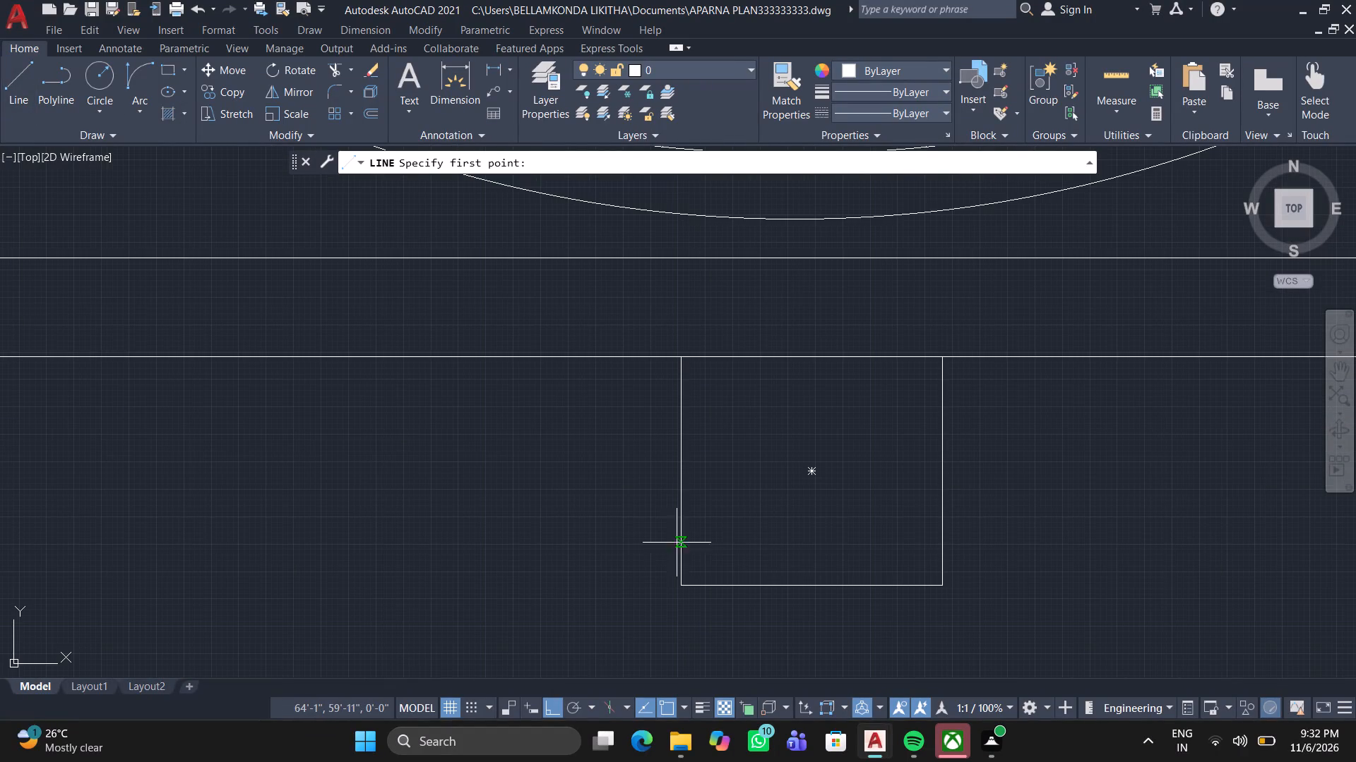
click(686, 560)
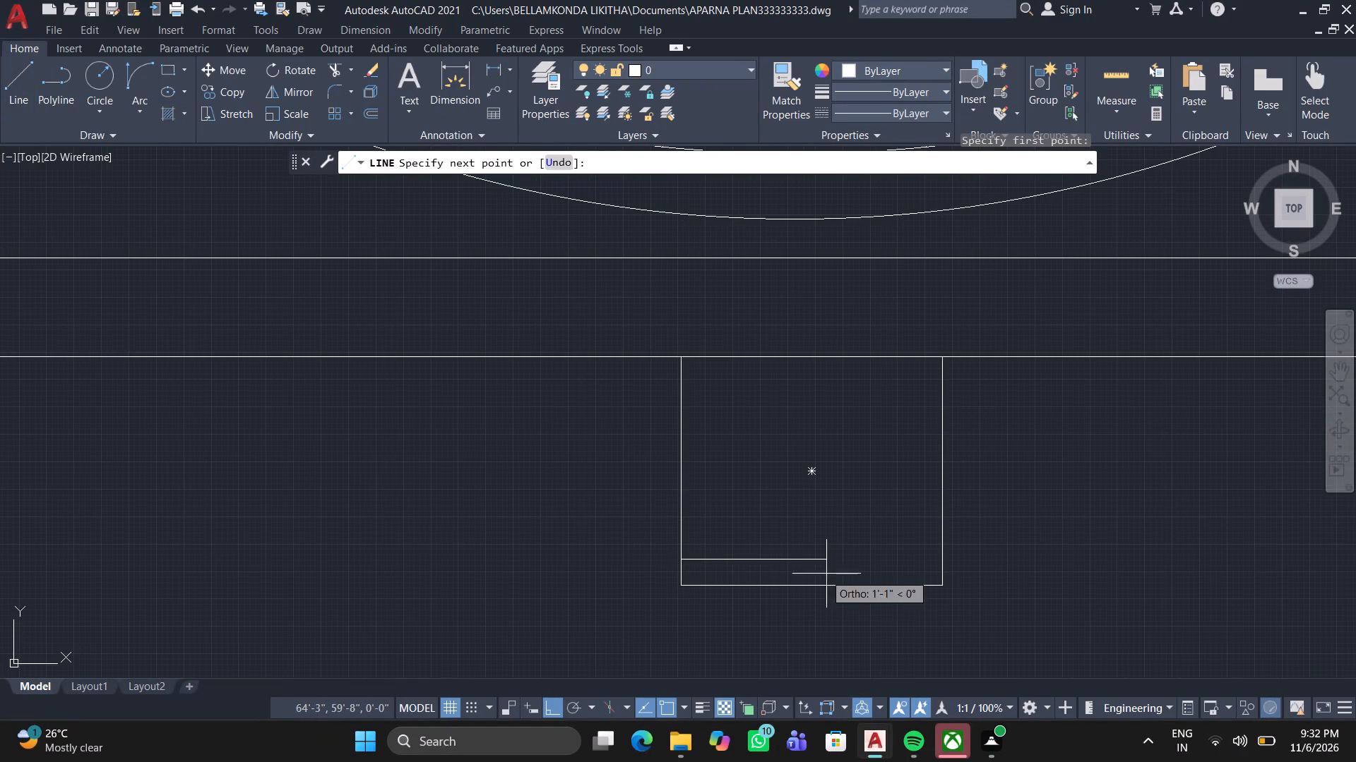
click(940, 558)
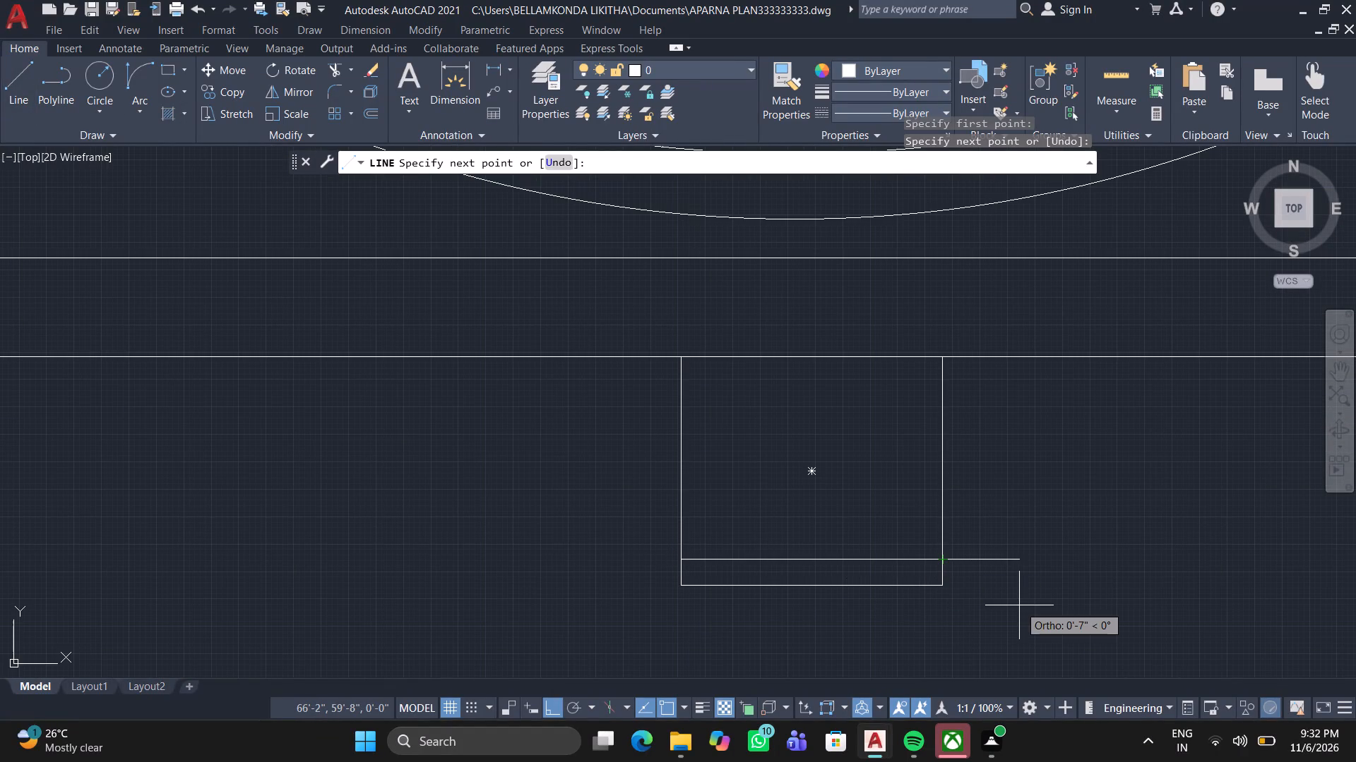
key(space)
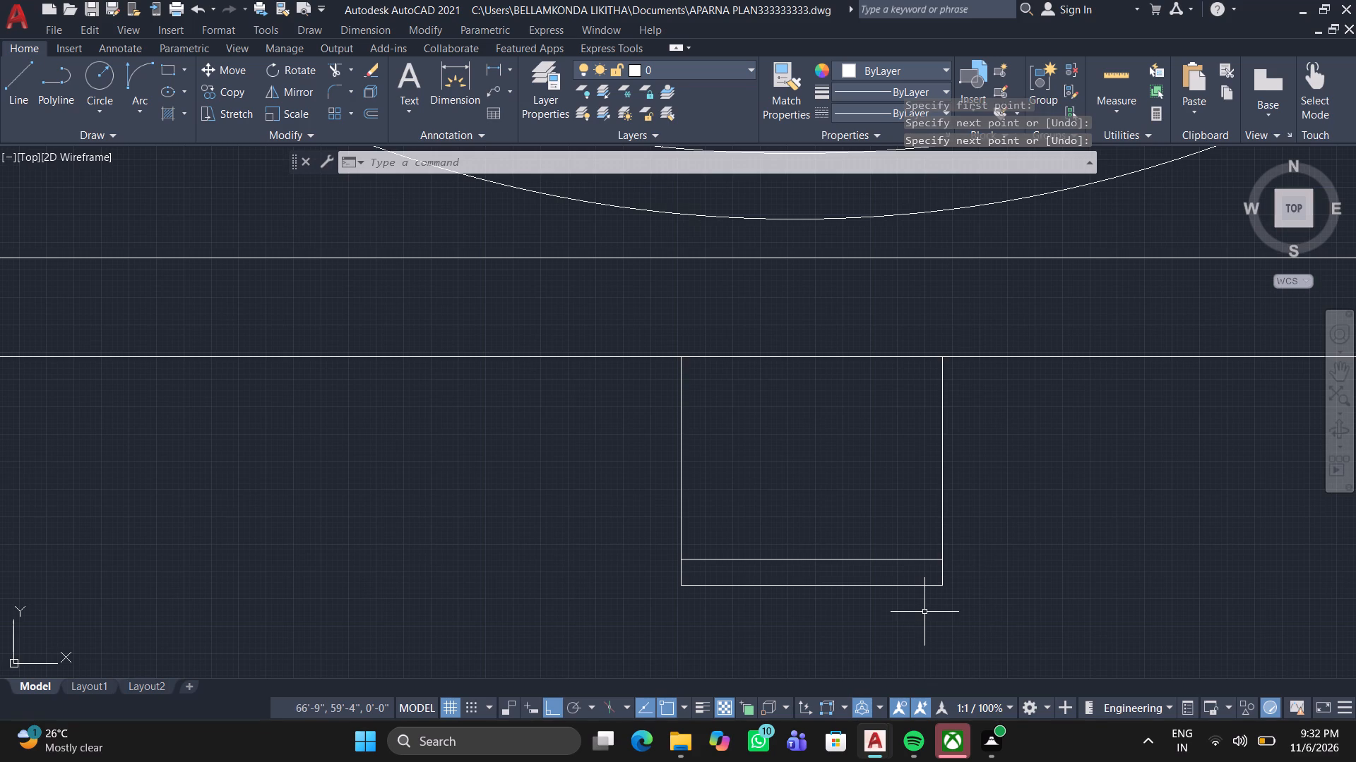
Copy the POOJA label into the new rectangle below the DRAWING room wall, with orthogonal mode off.
scroll(924, 612, down, 3)
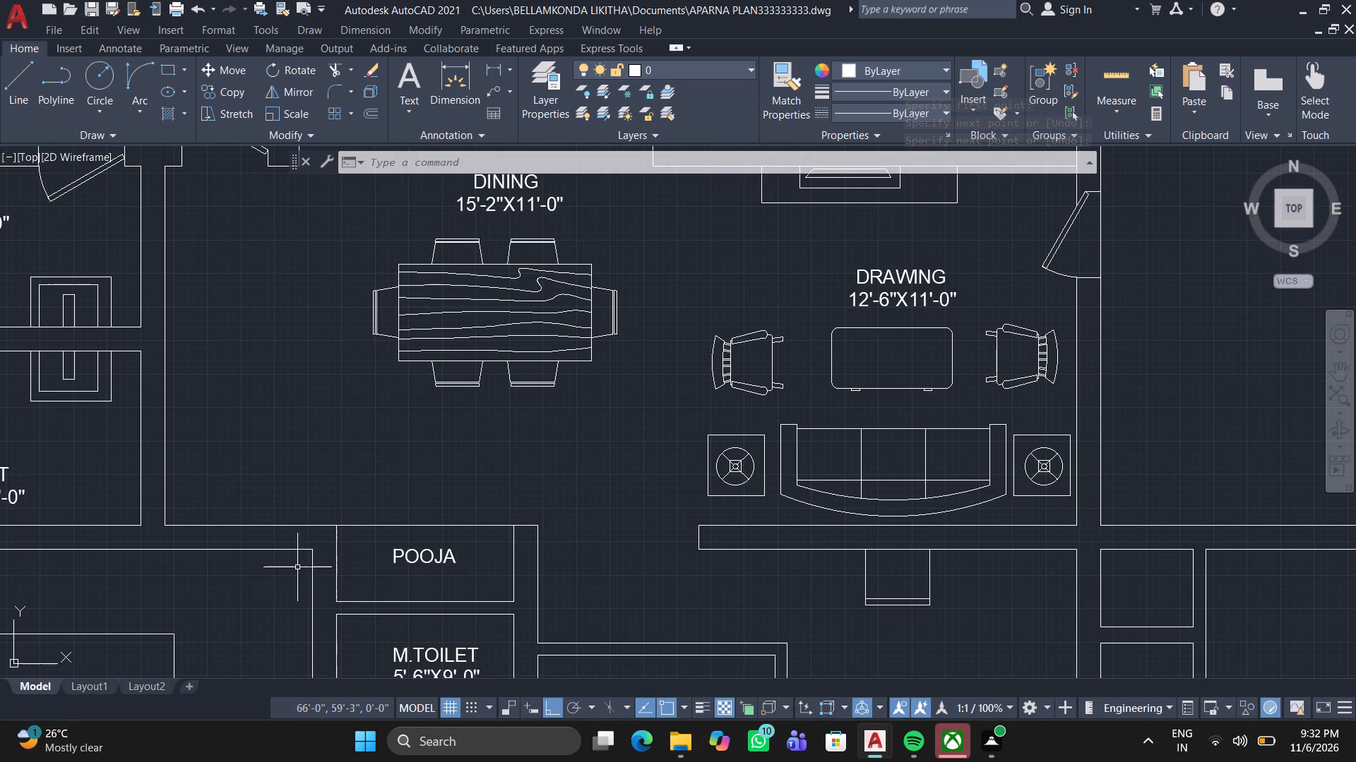
click(402, 555)
click(210, 91)
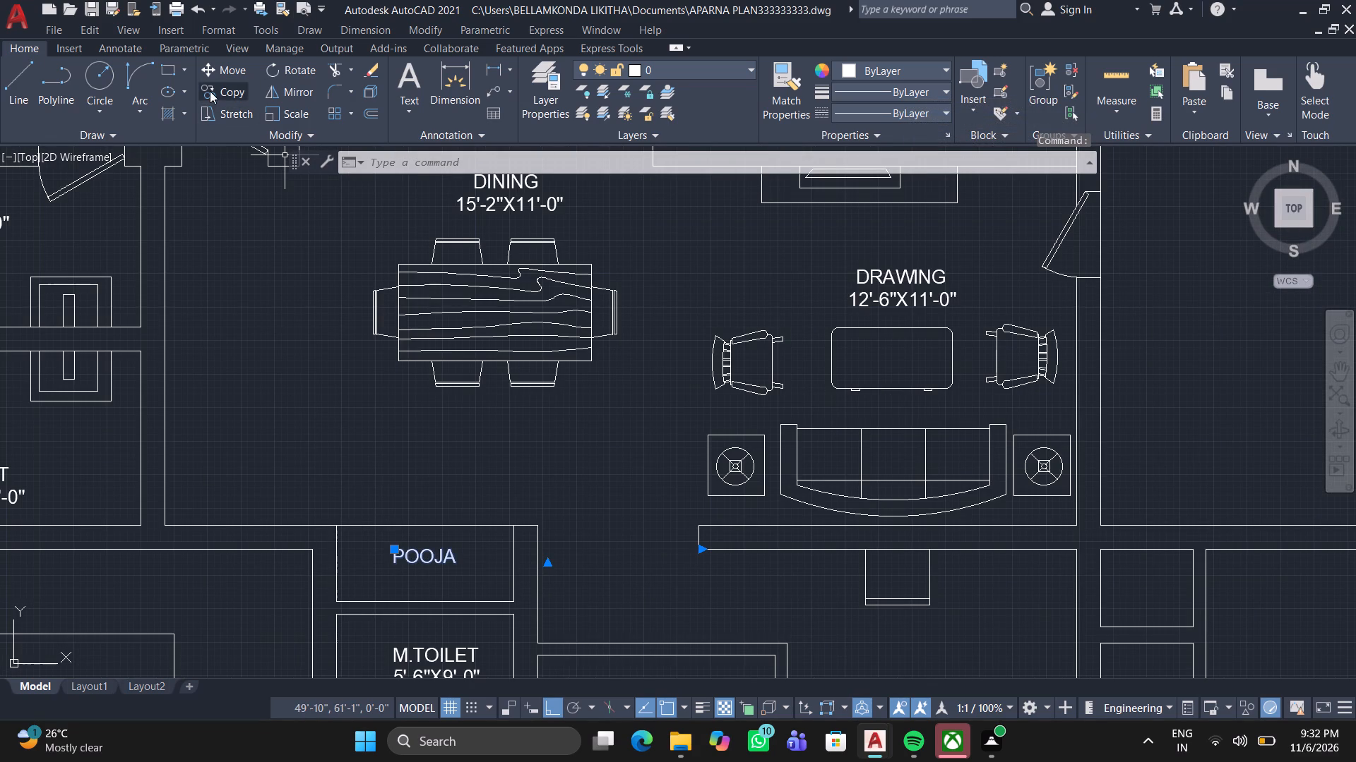
click(392, 555)
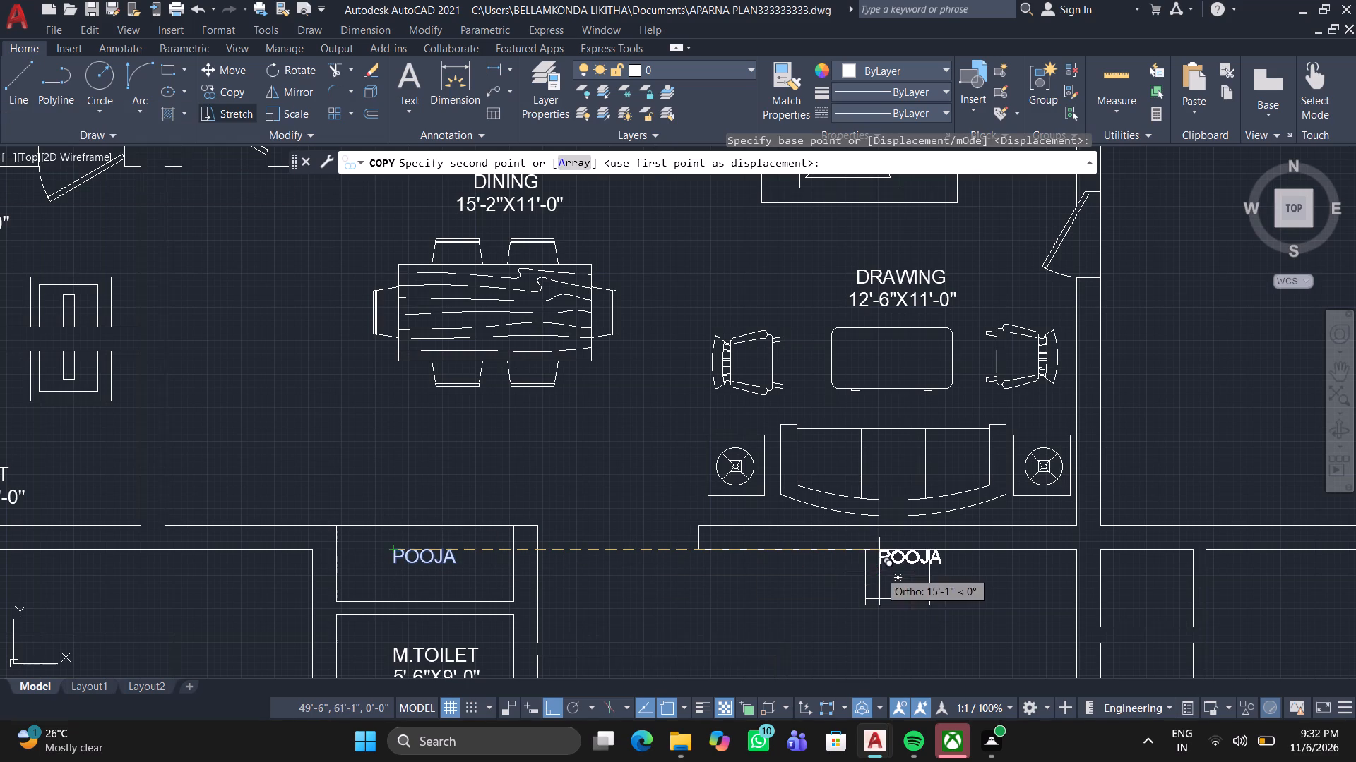
click(549, 701)
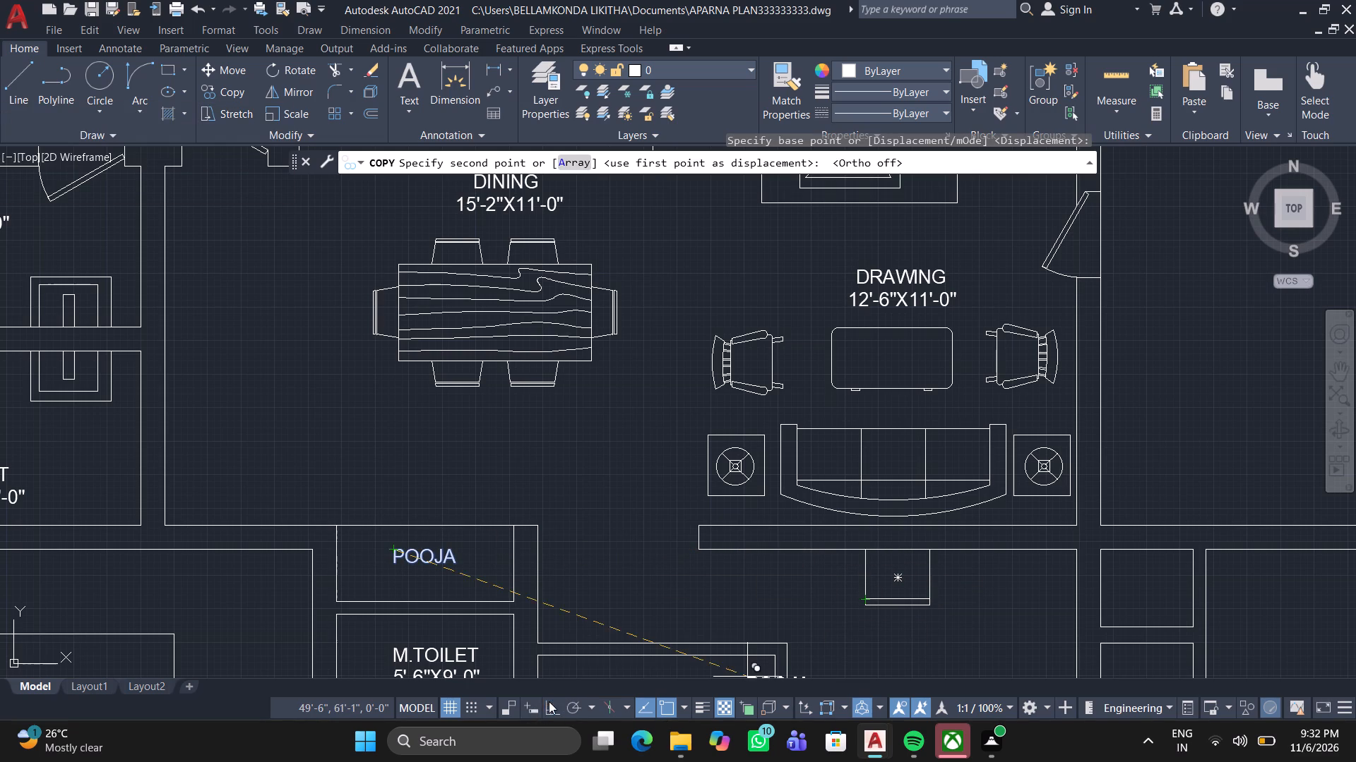
scroll(858, 598, up, 3)
click(872, 539)
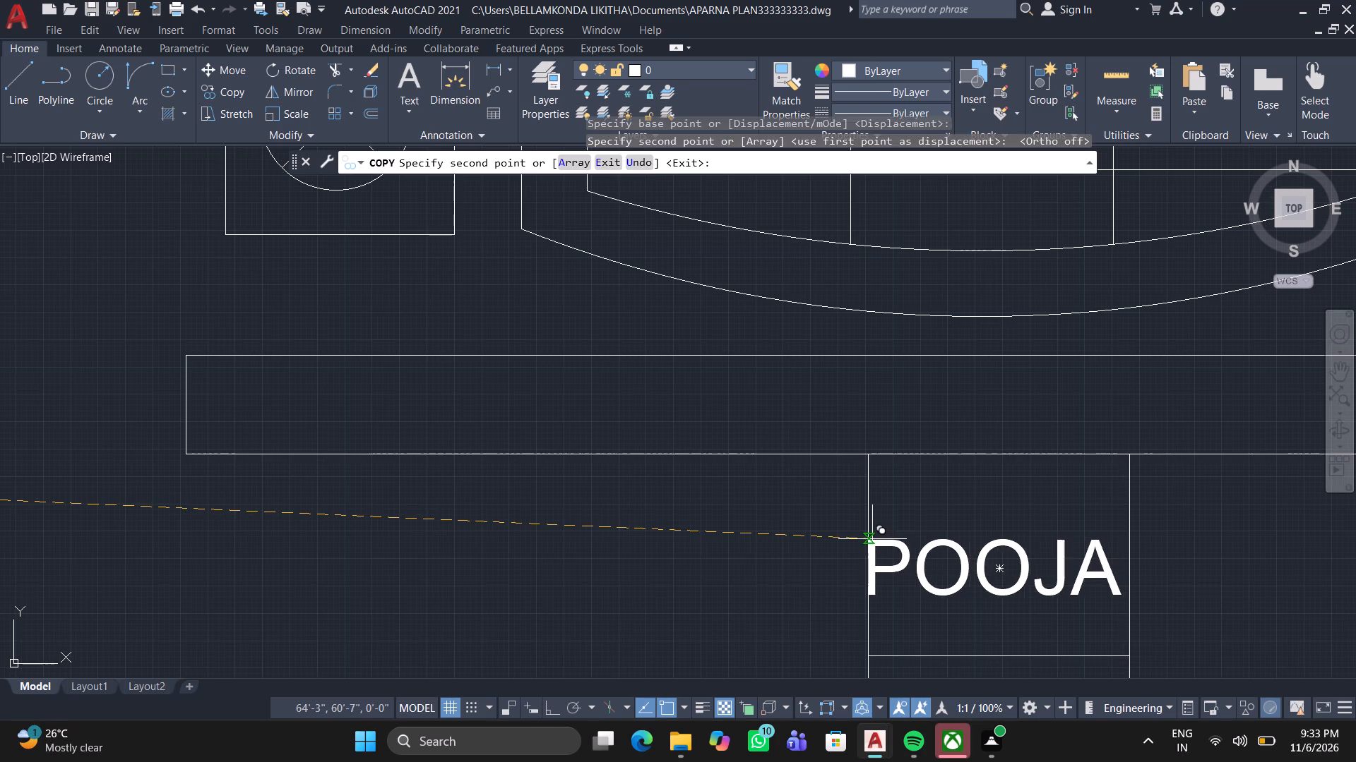
key(space)
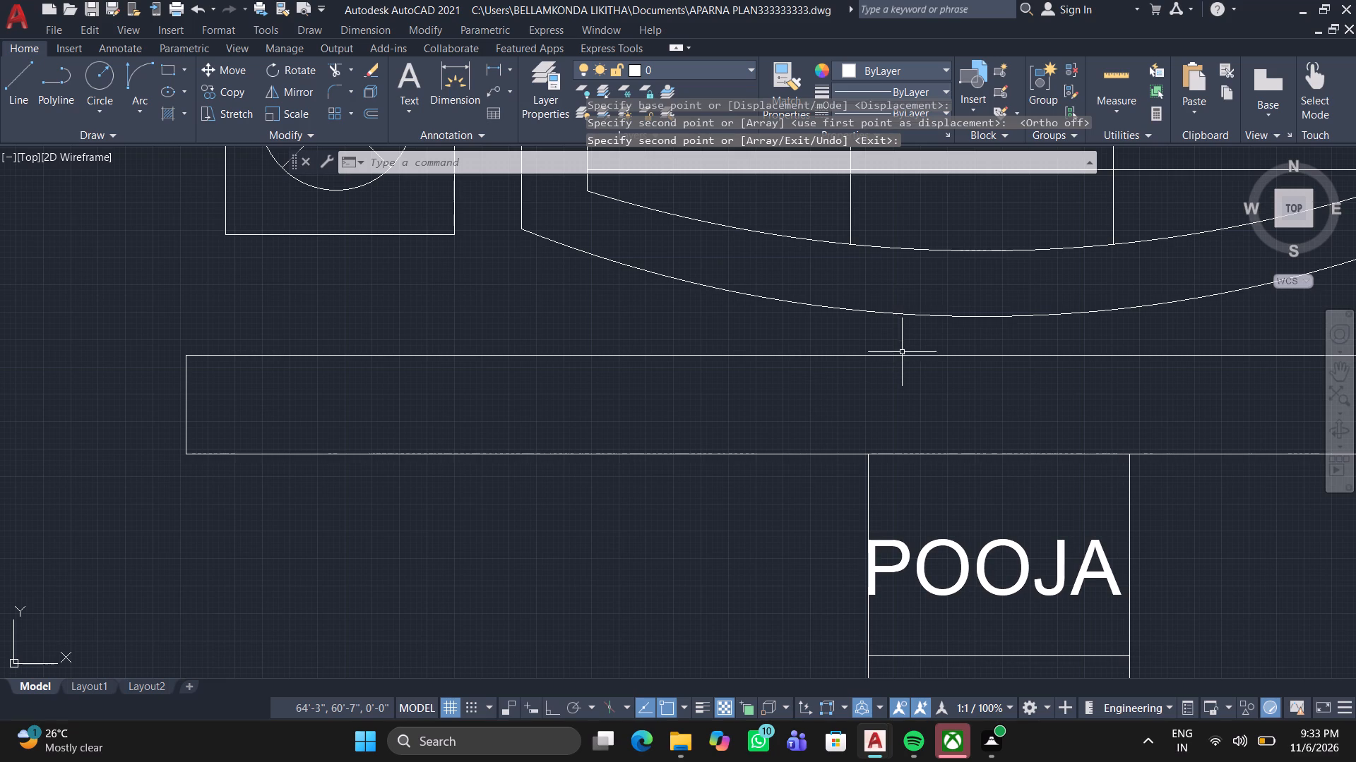
Change the copied POOJA label in the new rectangle below the DRAWING room wall to read FRIDGE, saving the text changes.
middle_drag(968, 473, 809, 382)
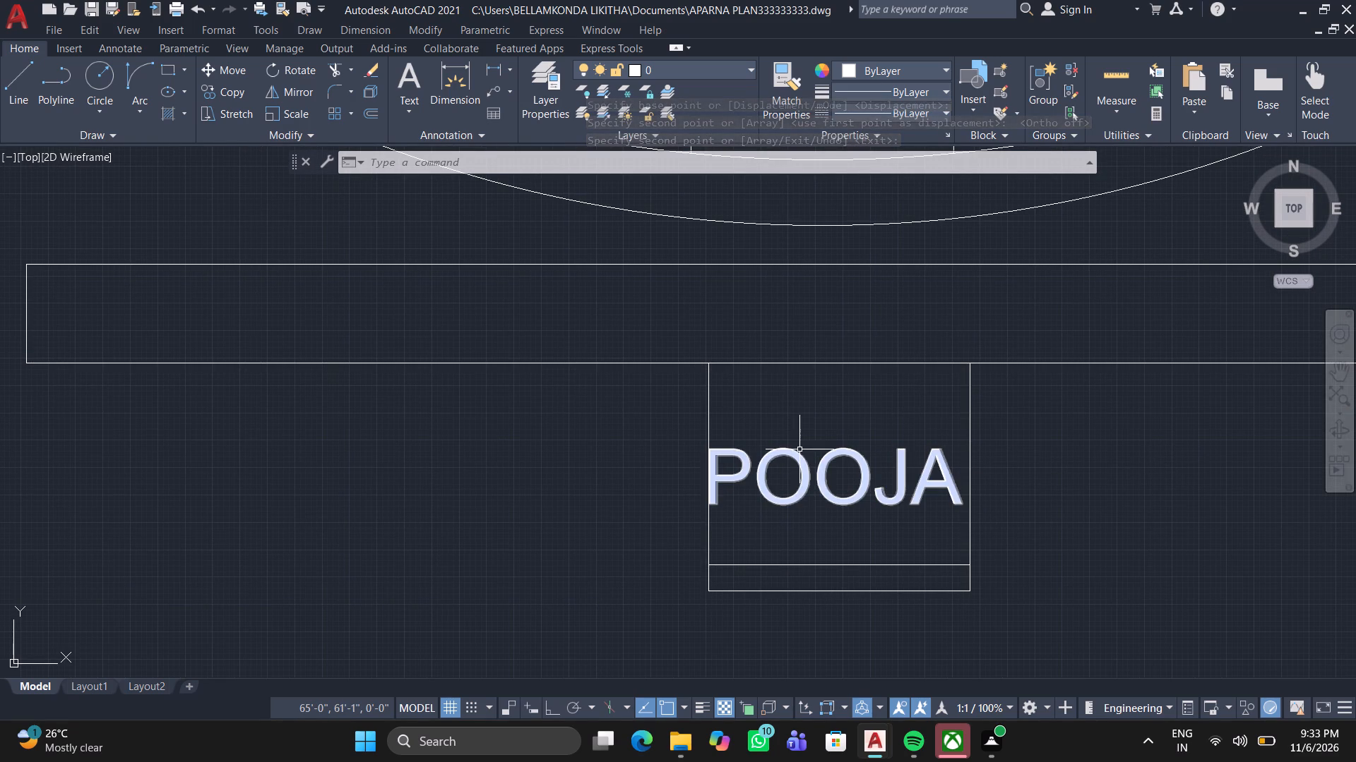
double_click(789, 457)
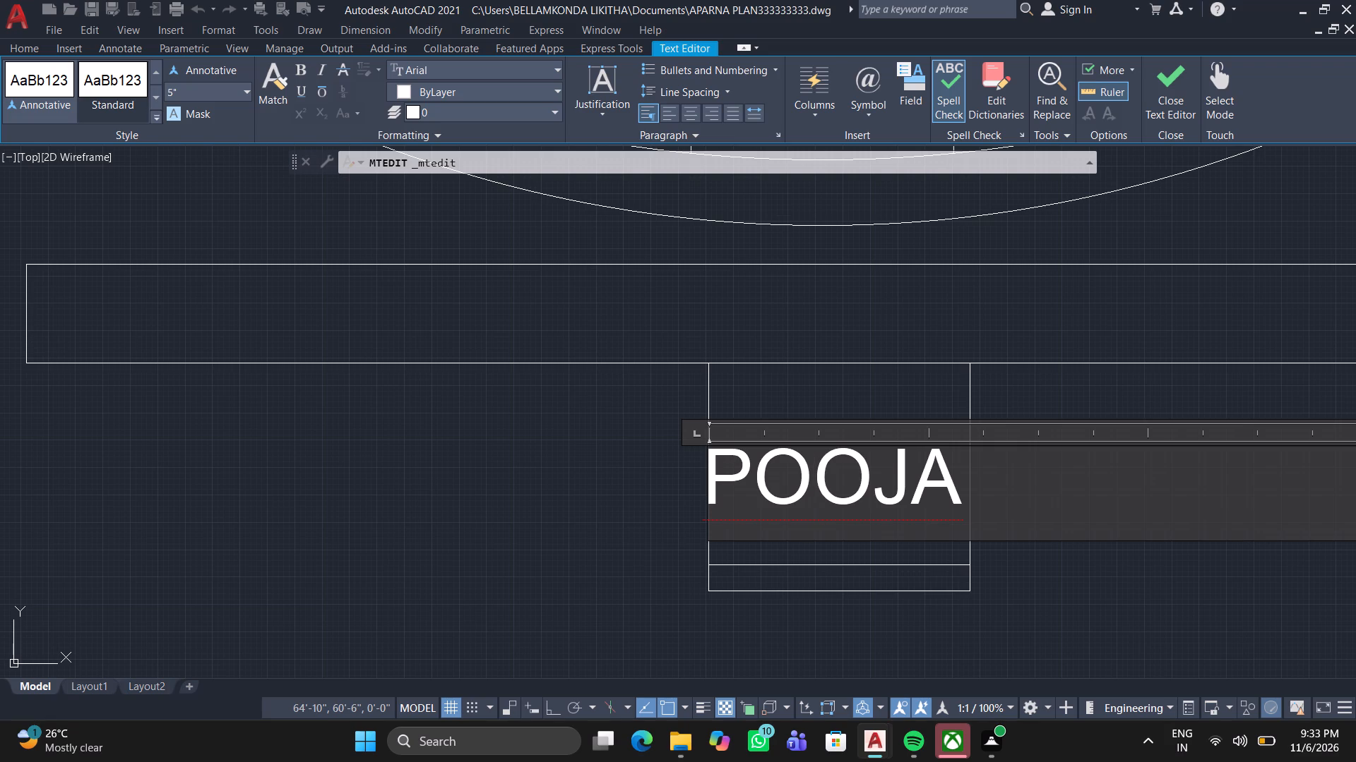
drag(1016, 497, 533, 493)
key(BackSpace)
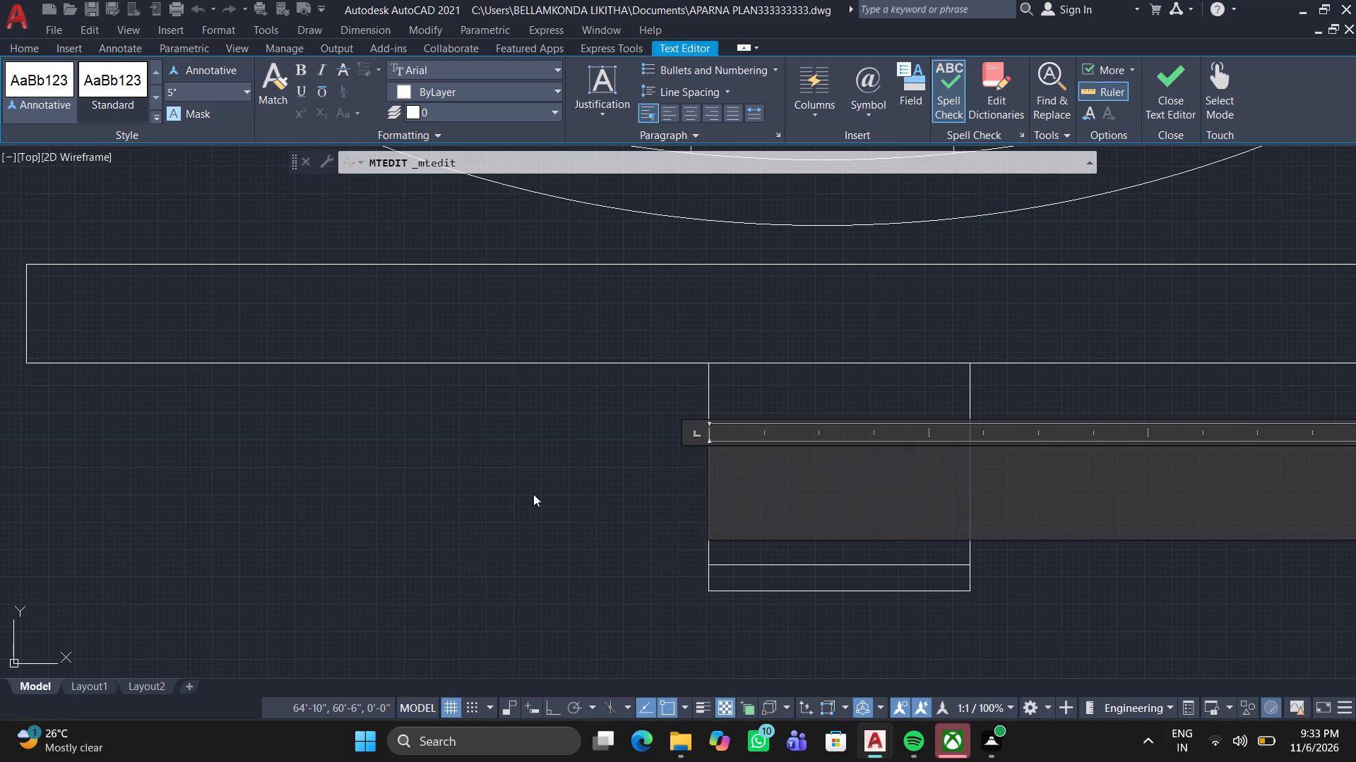
key(f)
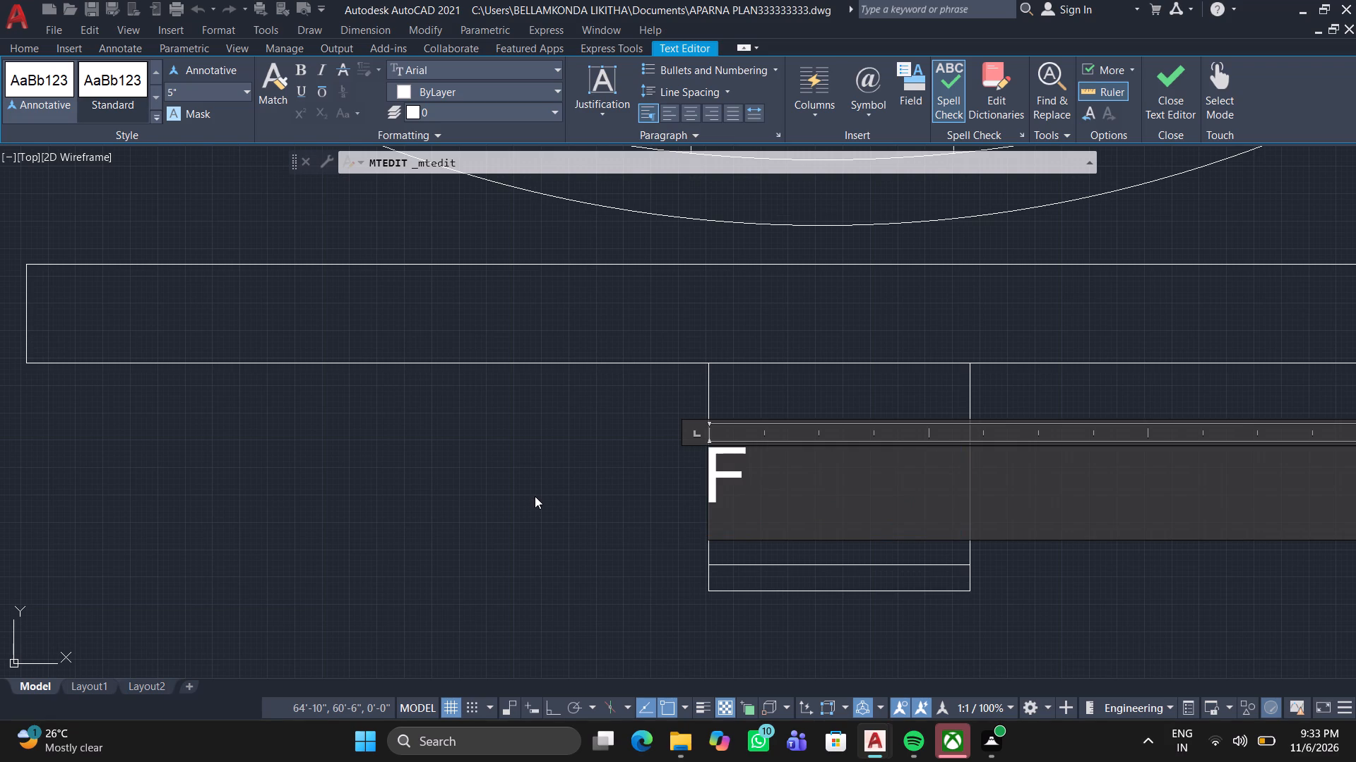
key(r)
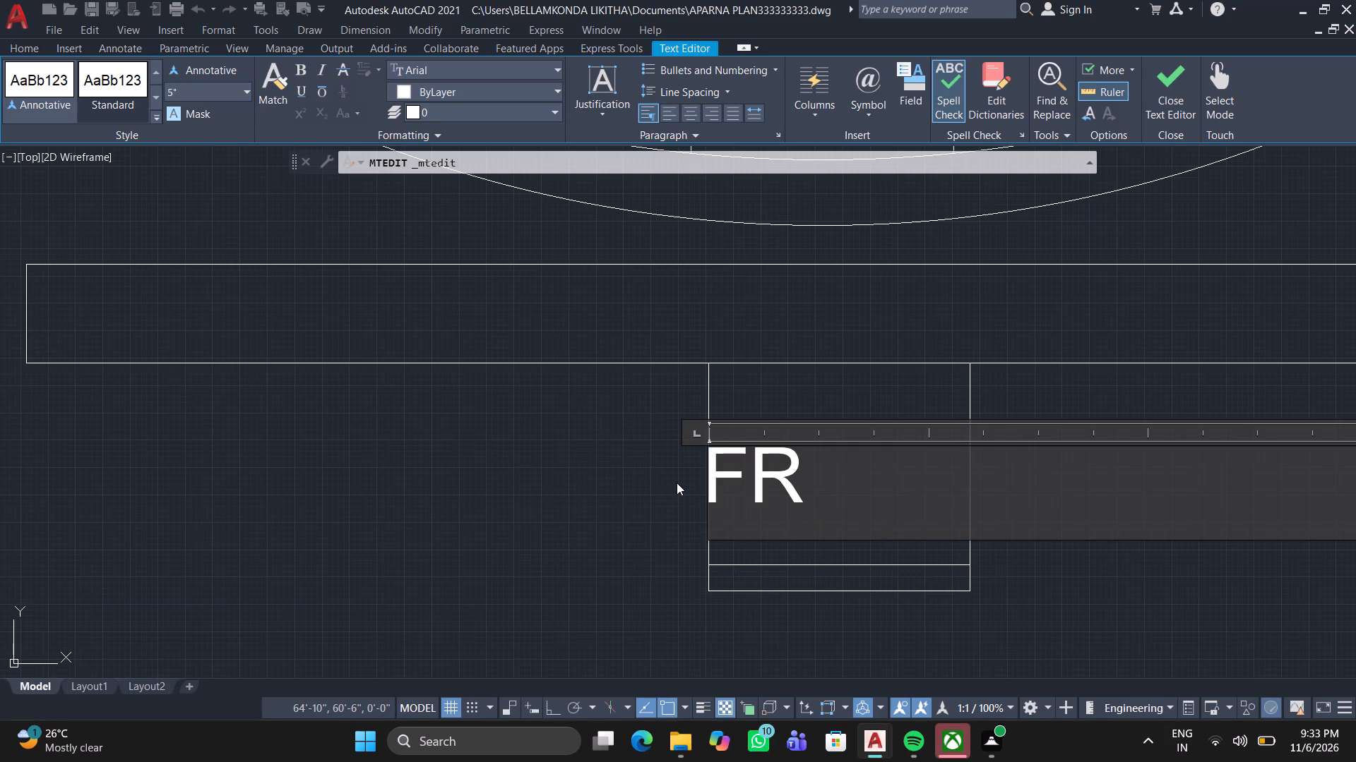
text(IDGE)
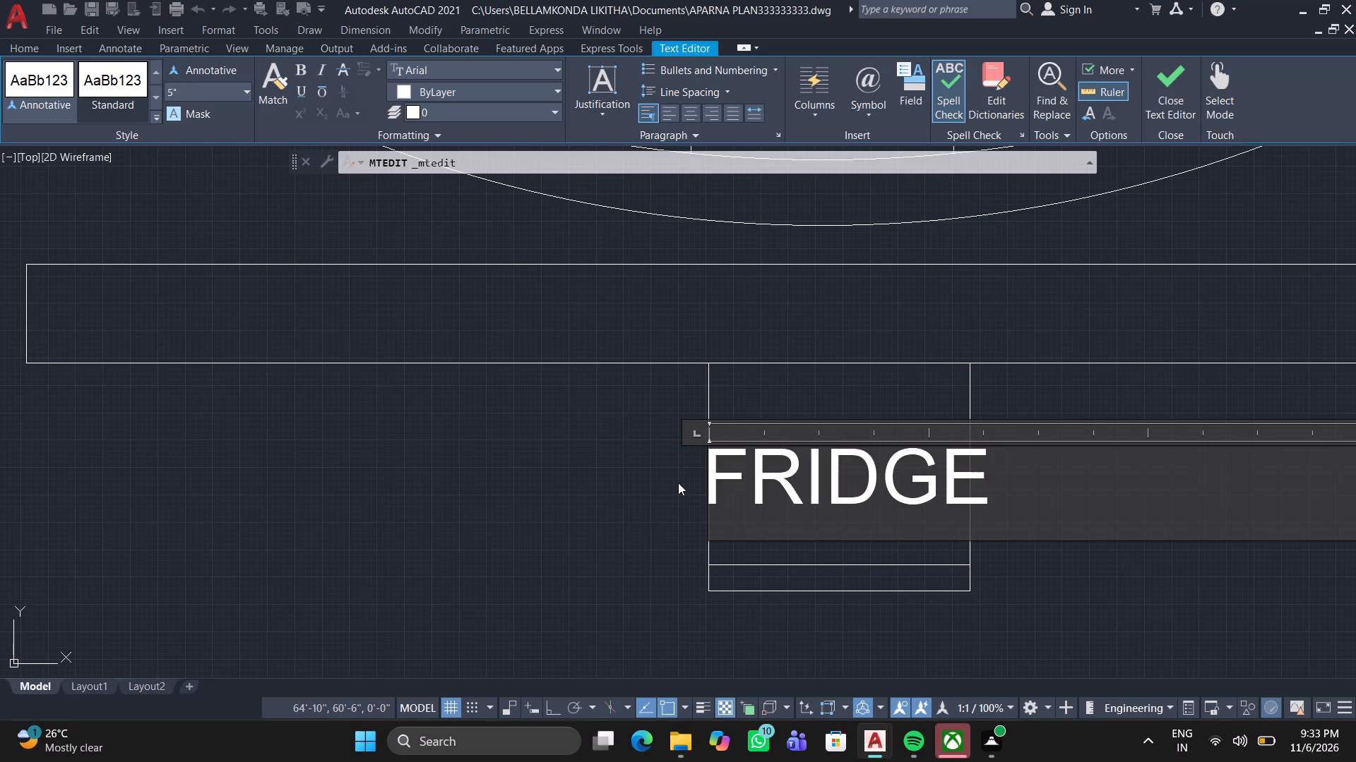
key(Escape)
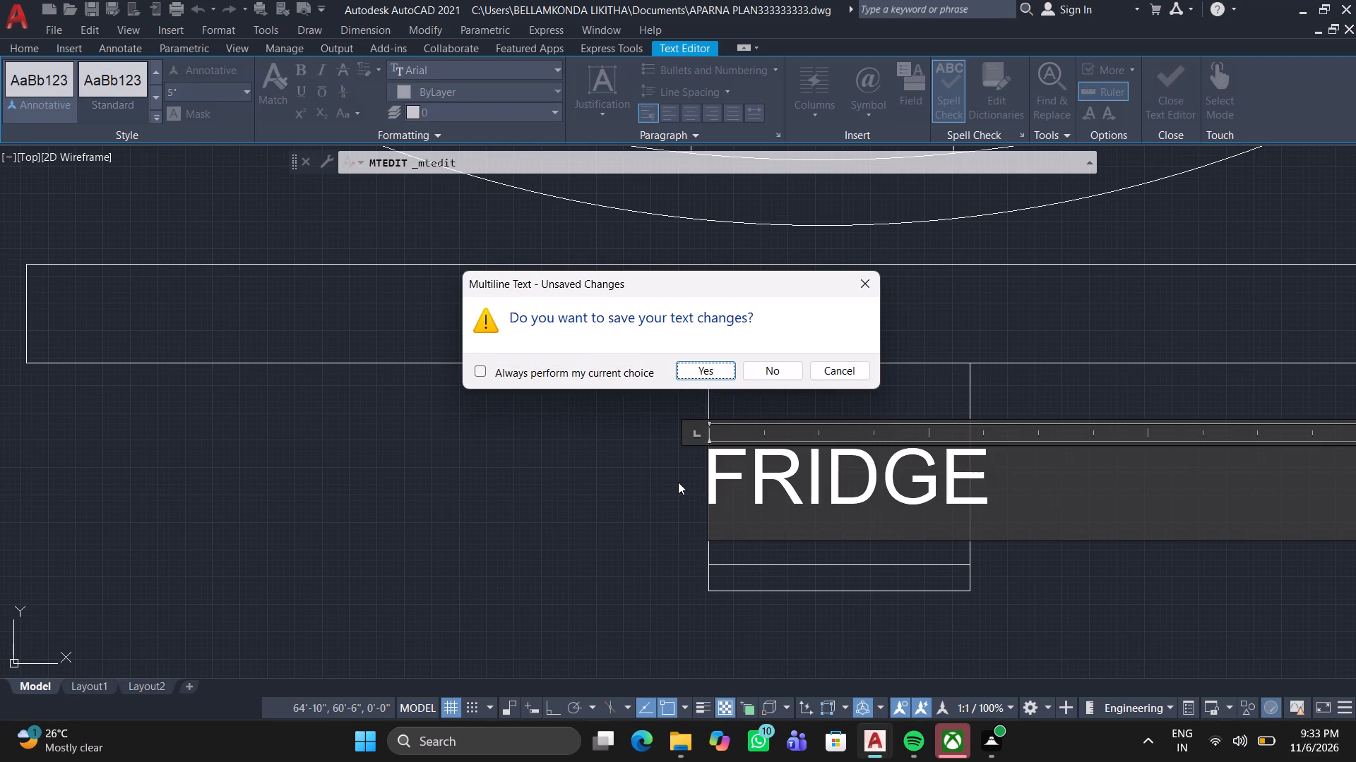
key(backslash)
key(Return)
Set the FRIDGE label's text height to 4" in its properties.
drag(910, 488, 889, 488)
click(732, 477)
right_click(517, 311)
right_drag(518, 317, 524, 326)
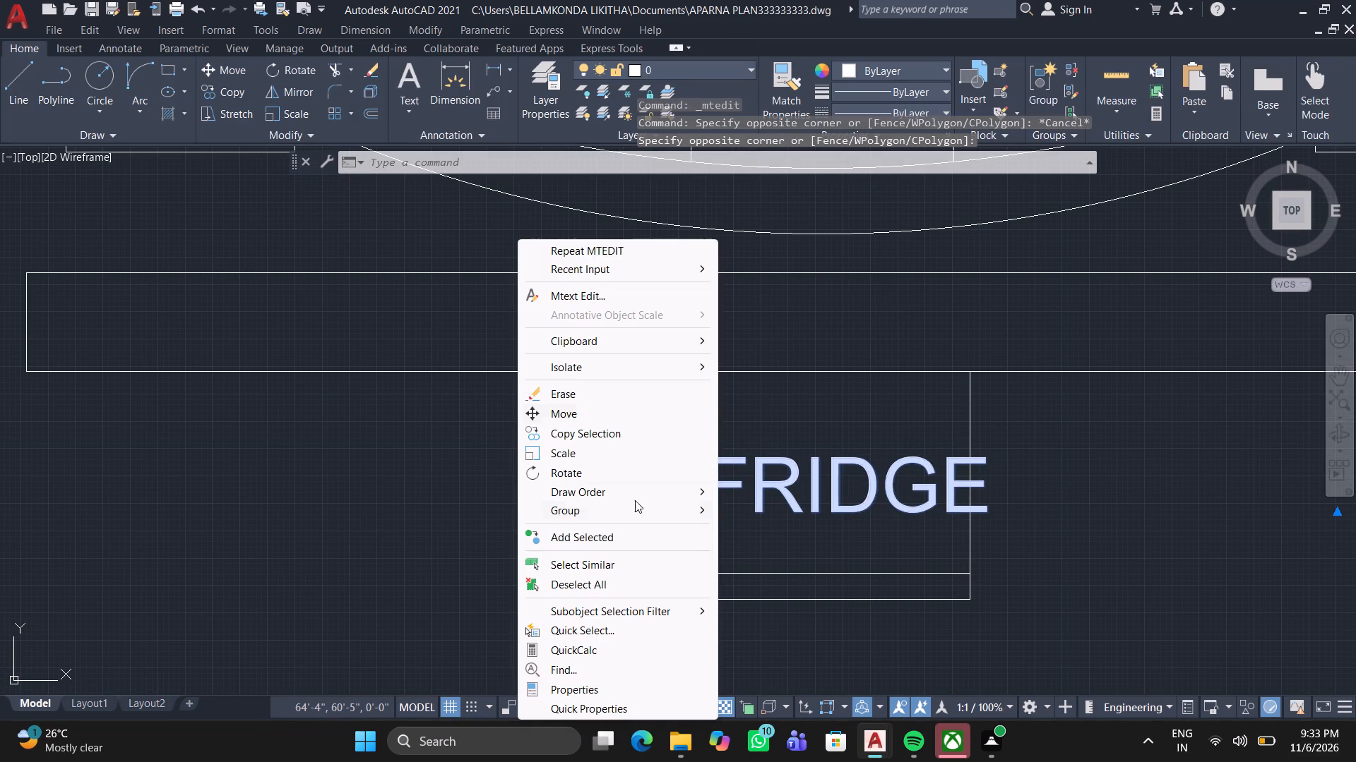
click(594, 691)
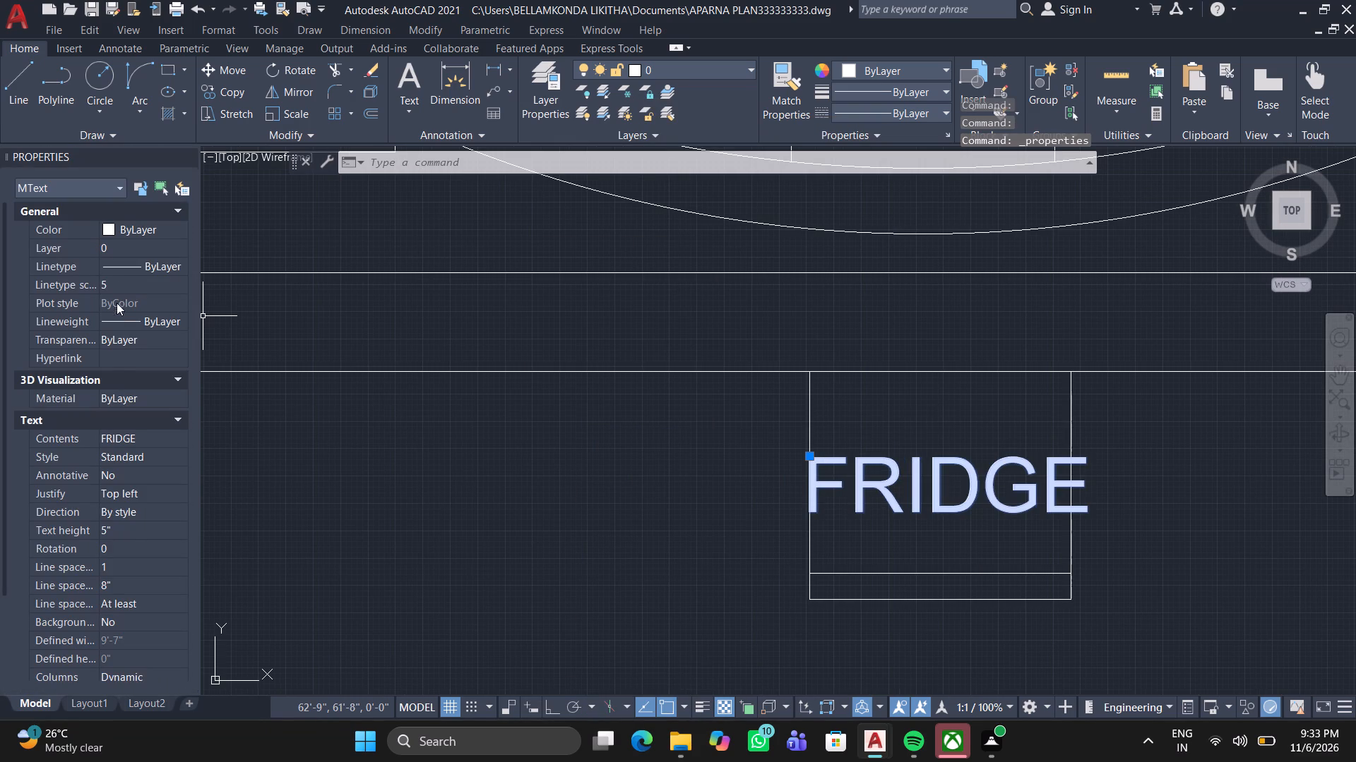
click(152, 527)
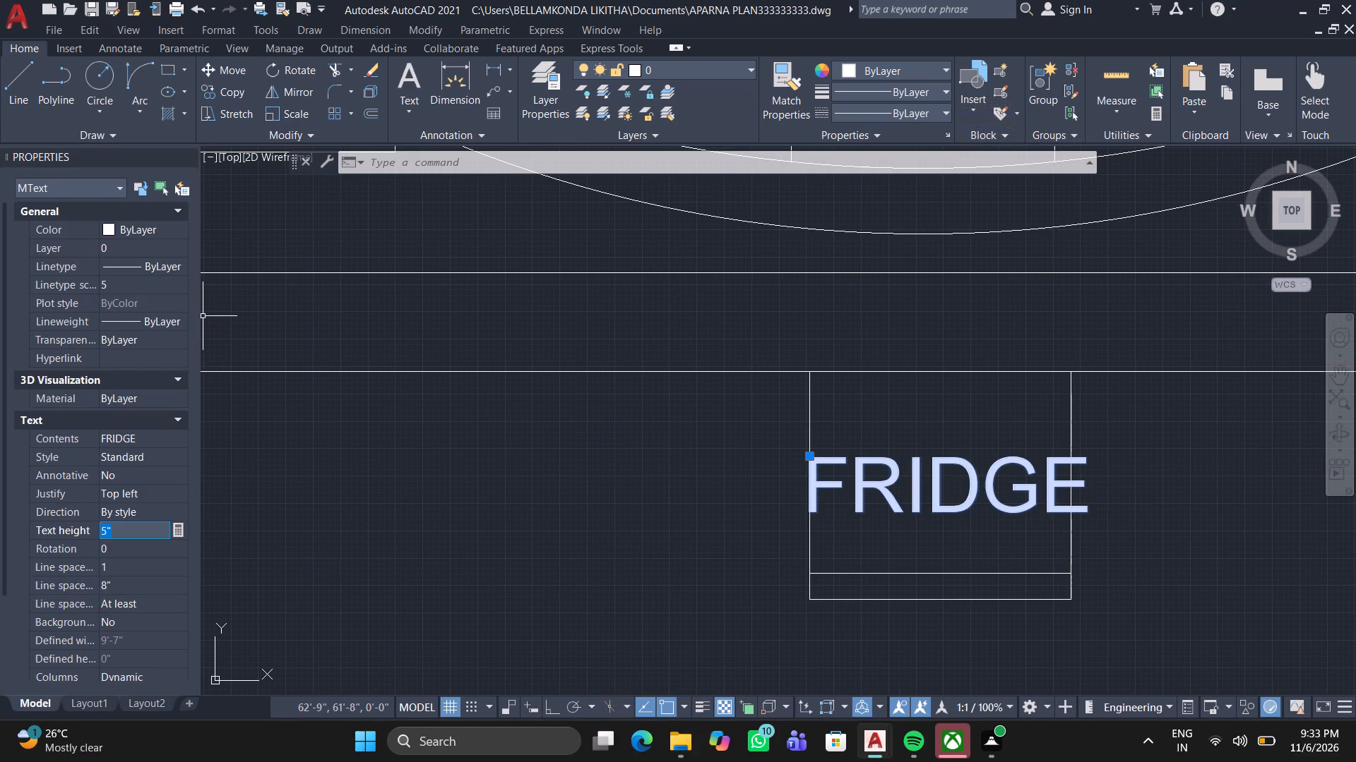
key(BackSpace)
key(4)
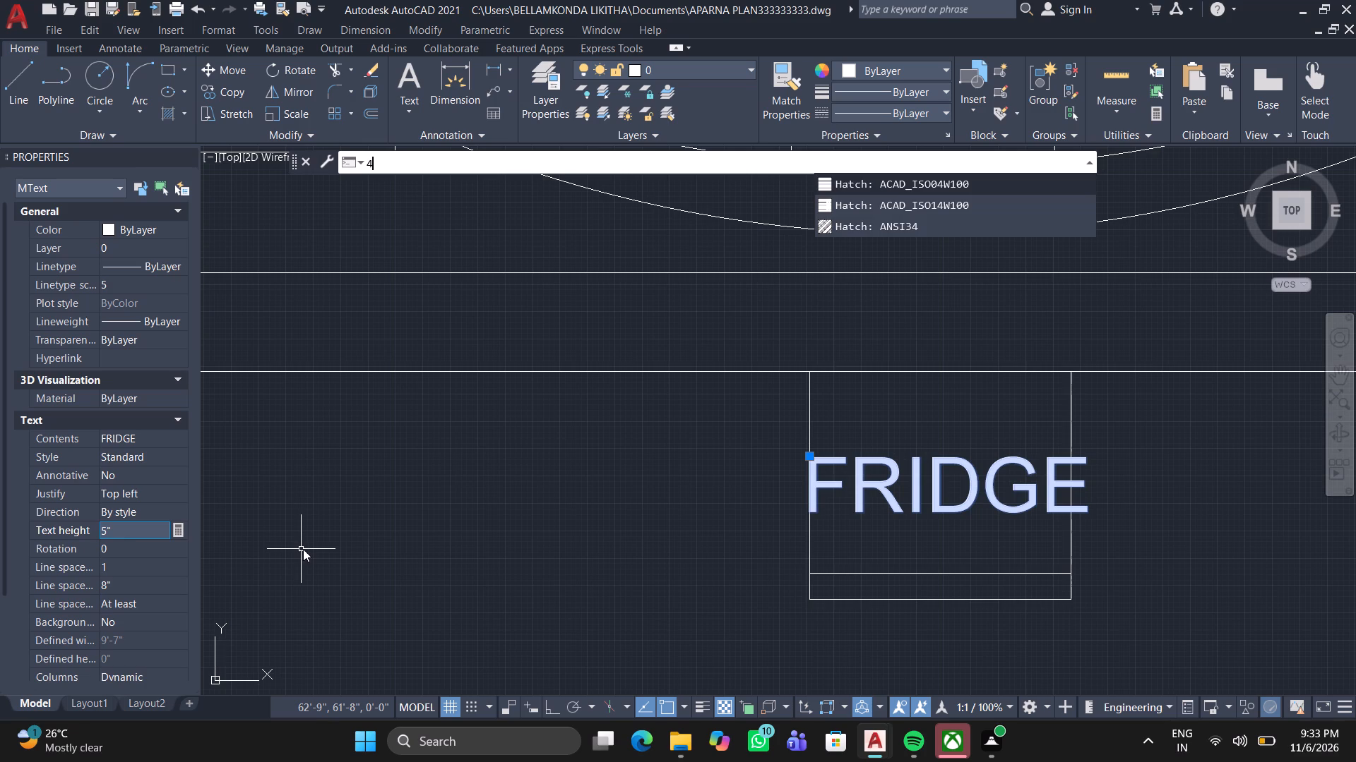
click(135, 526)
key(BackSpace)
key(BackSpace)
key(BackSpace)
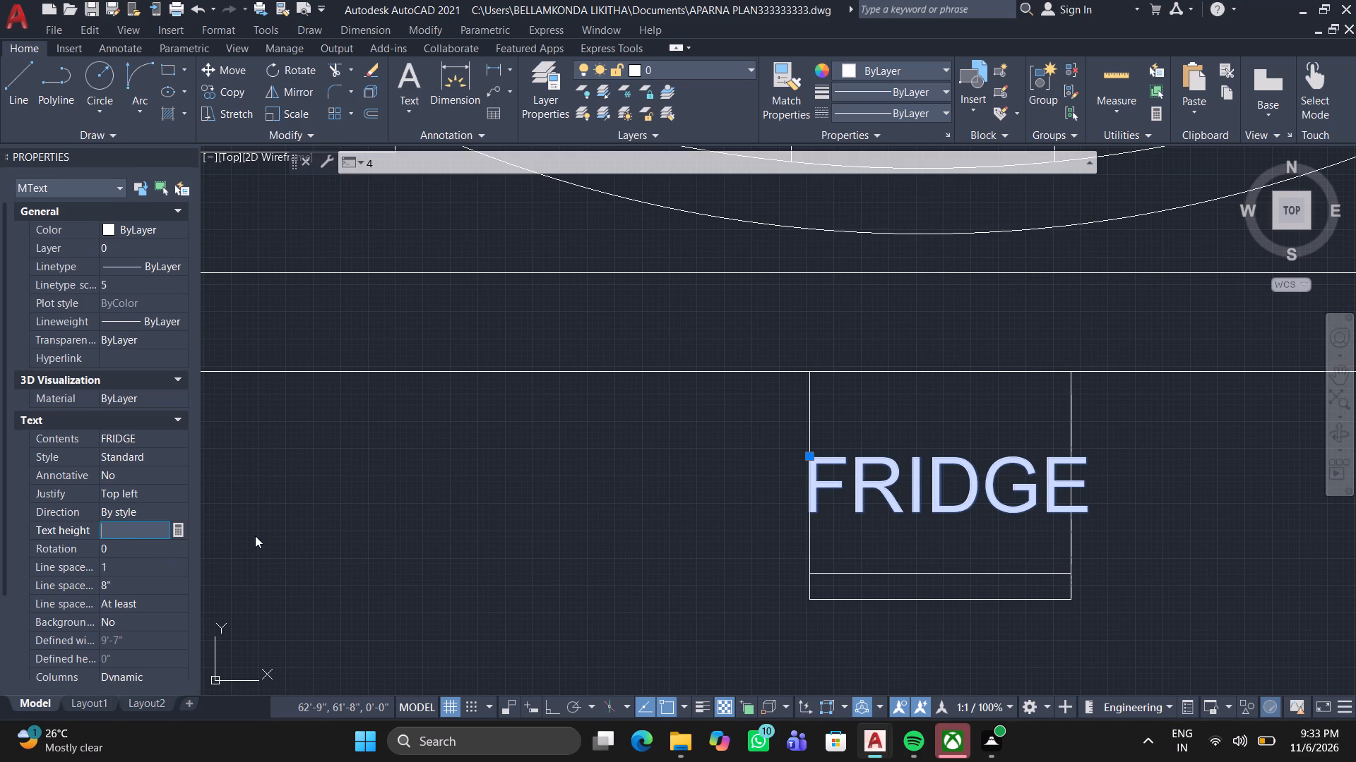
key(4)
key(Return)
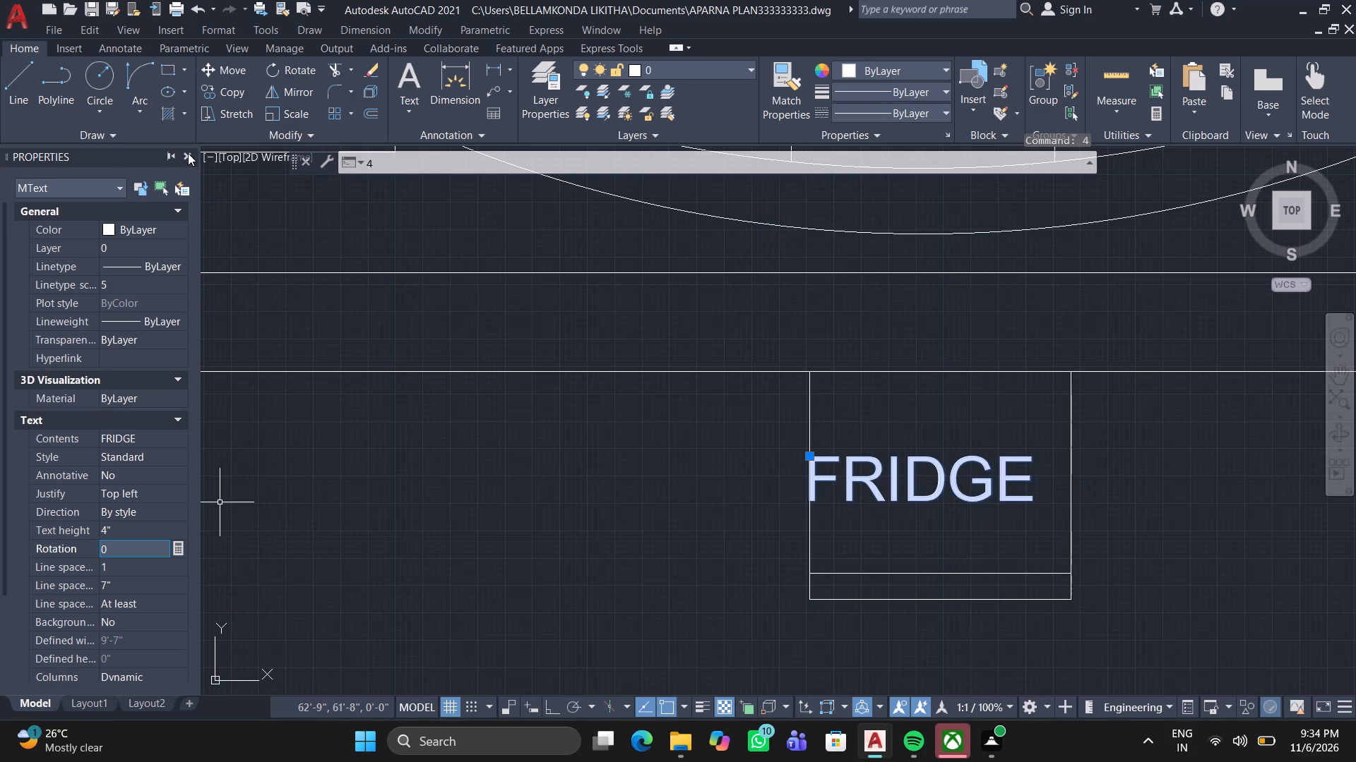
click(188, 153)
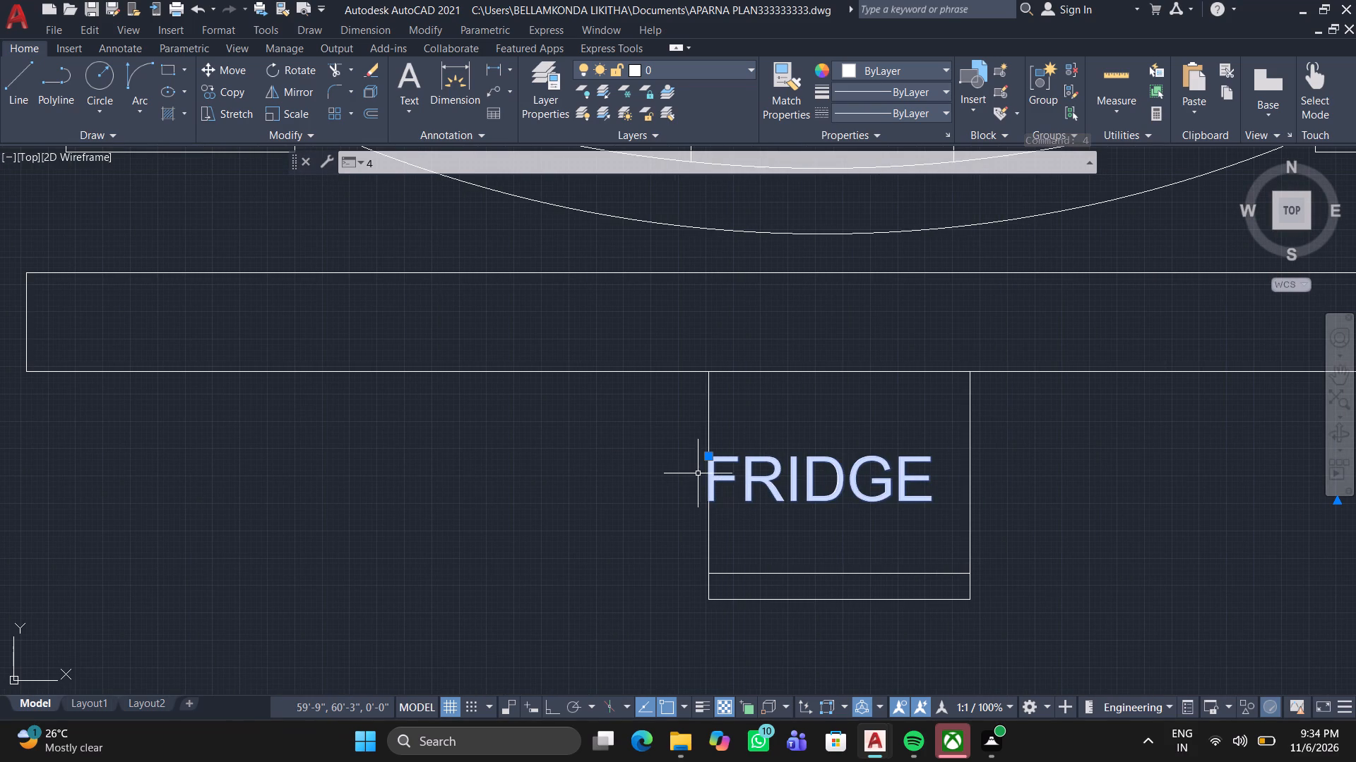
Move the FRIDGE label slightly right and up so it sits fully inside its rectangle.
click(712, 458)
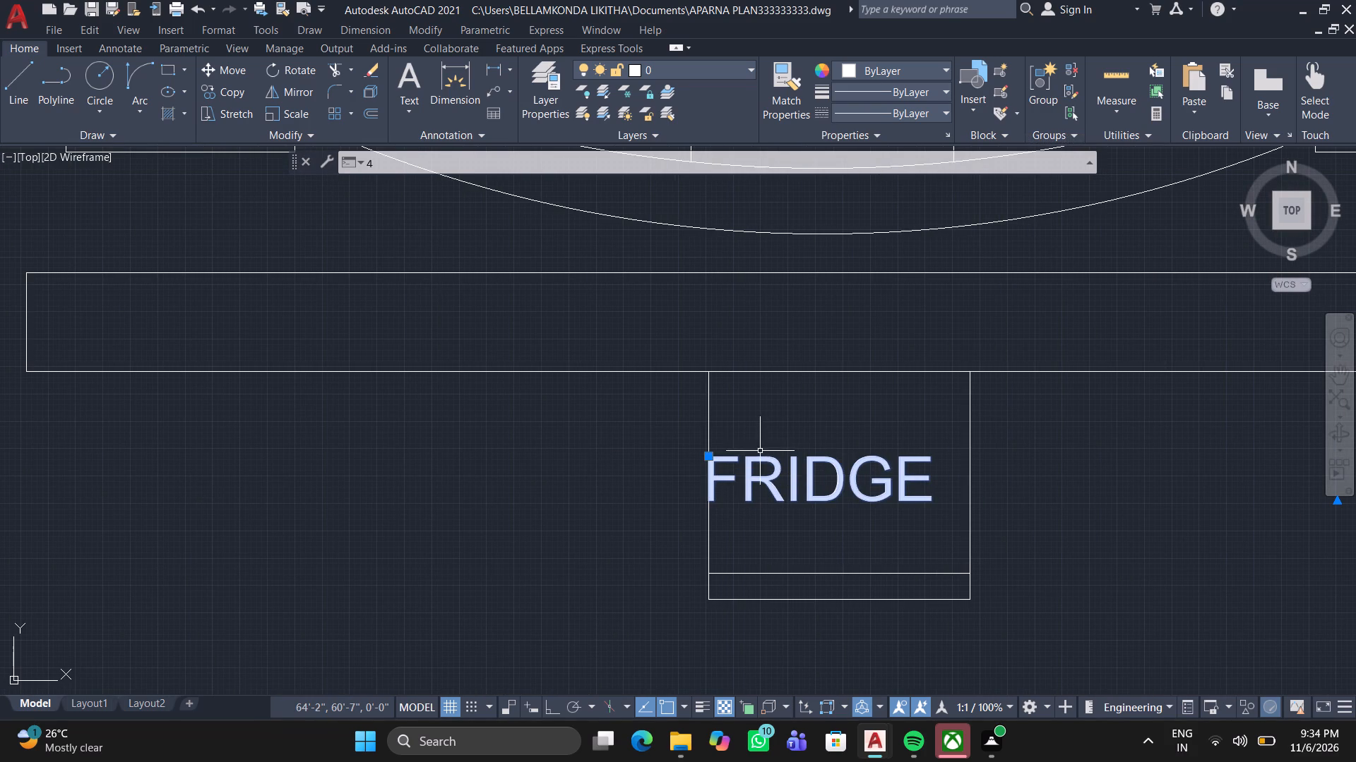
click(709, 459)
click(234, 72)
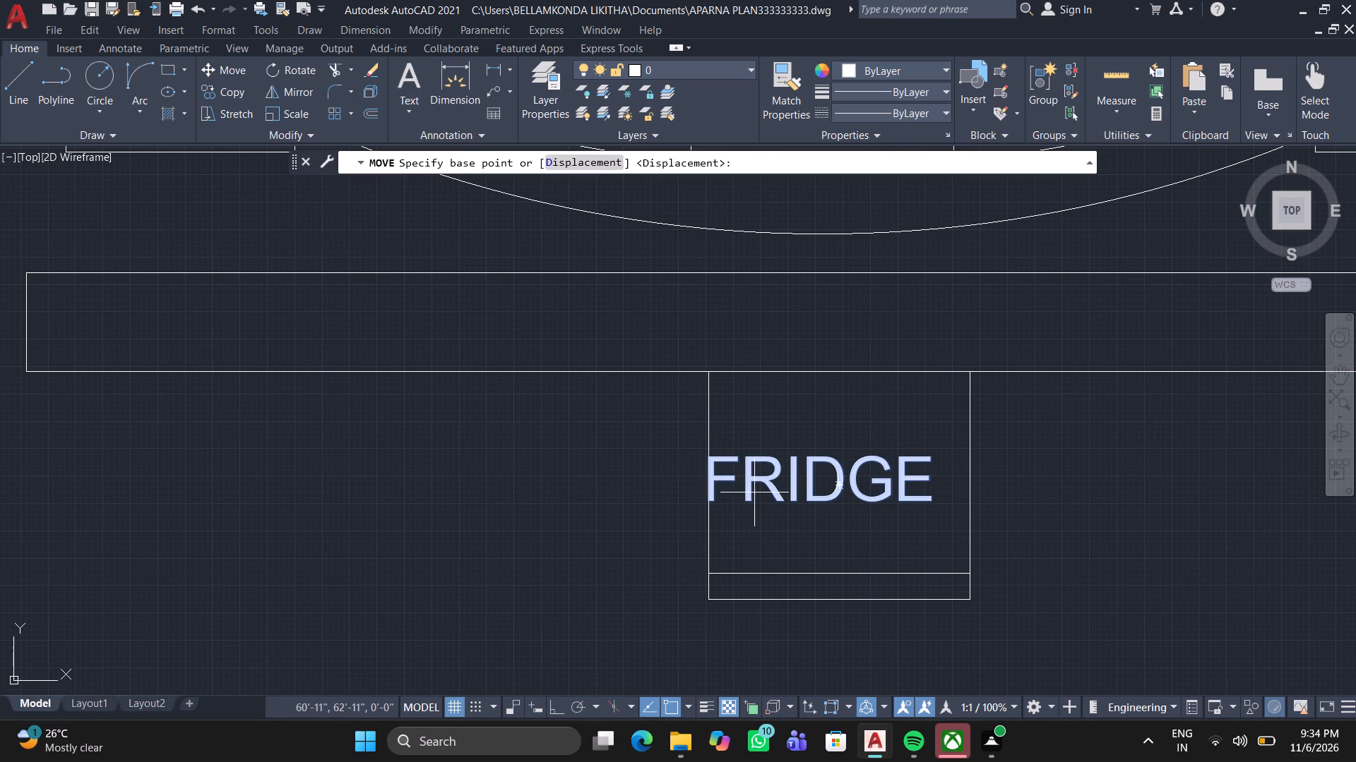
drag(754, 492, 765, 493)
click(782, 484)
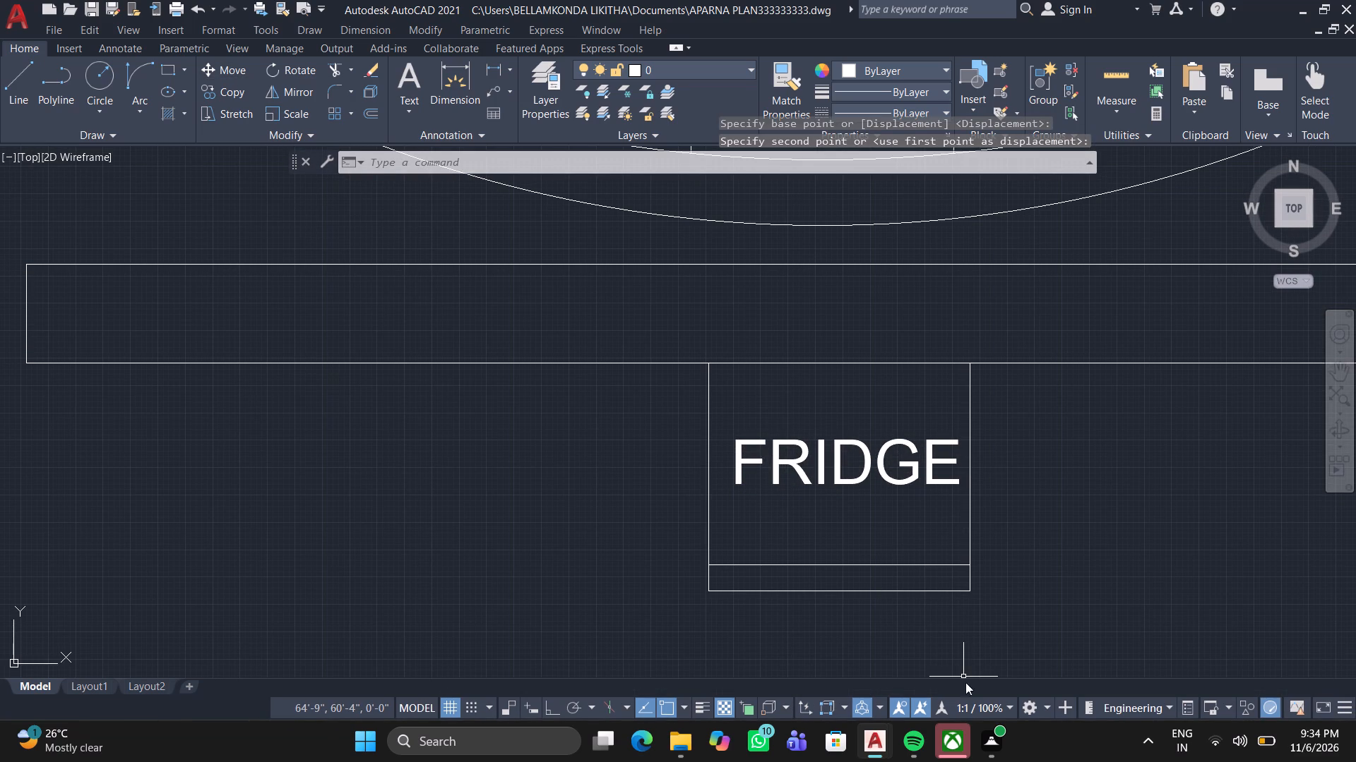
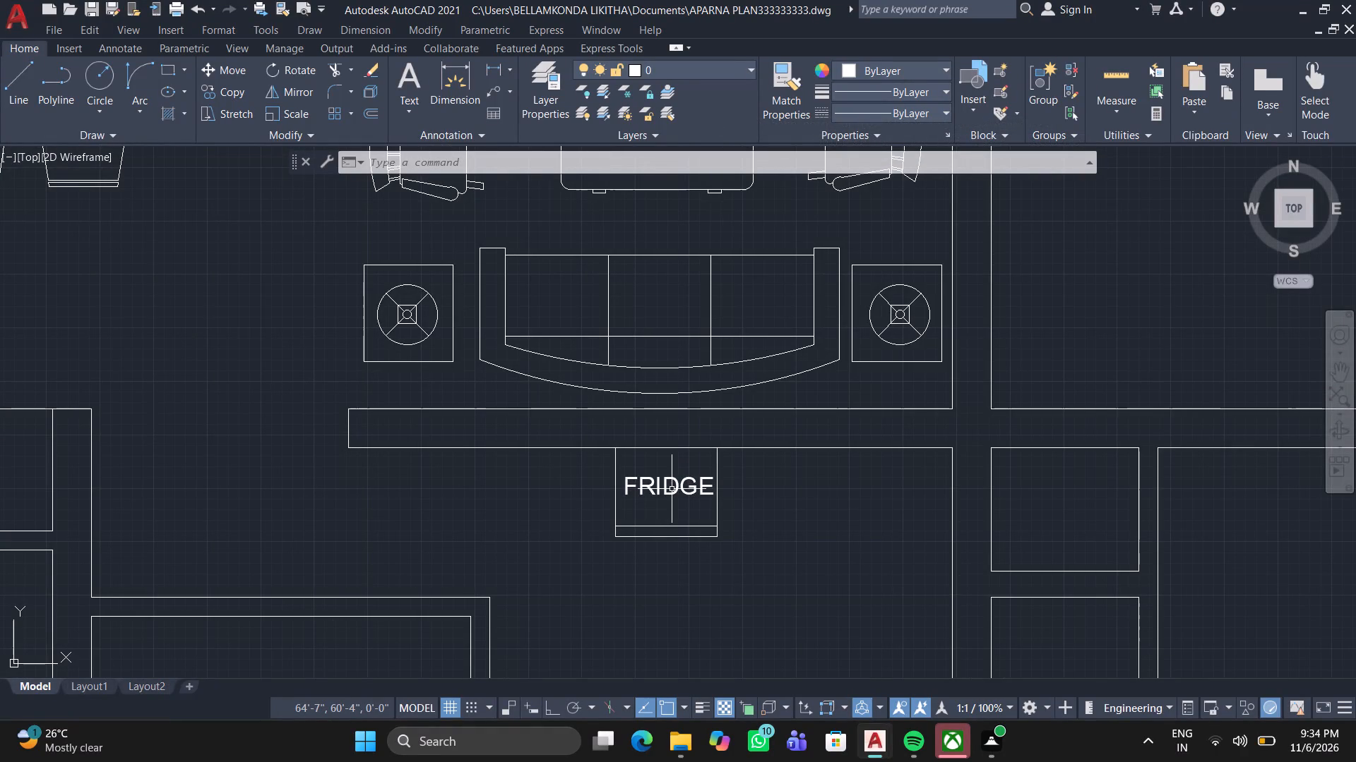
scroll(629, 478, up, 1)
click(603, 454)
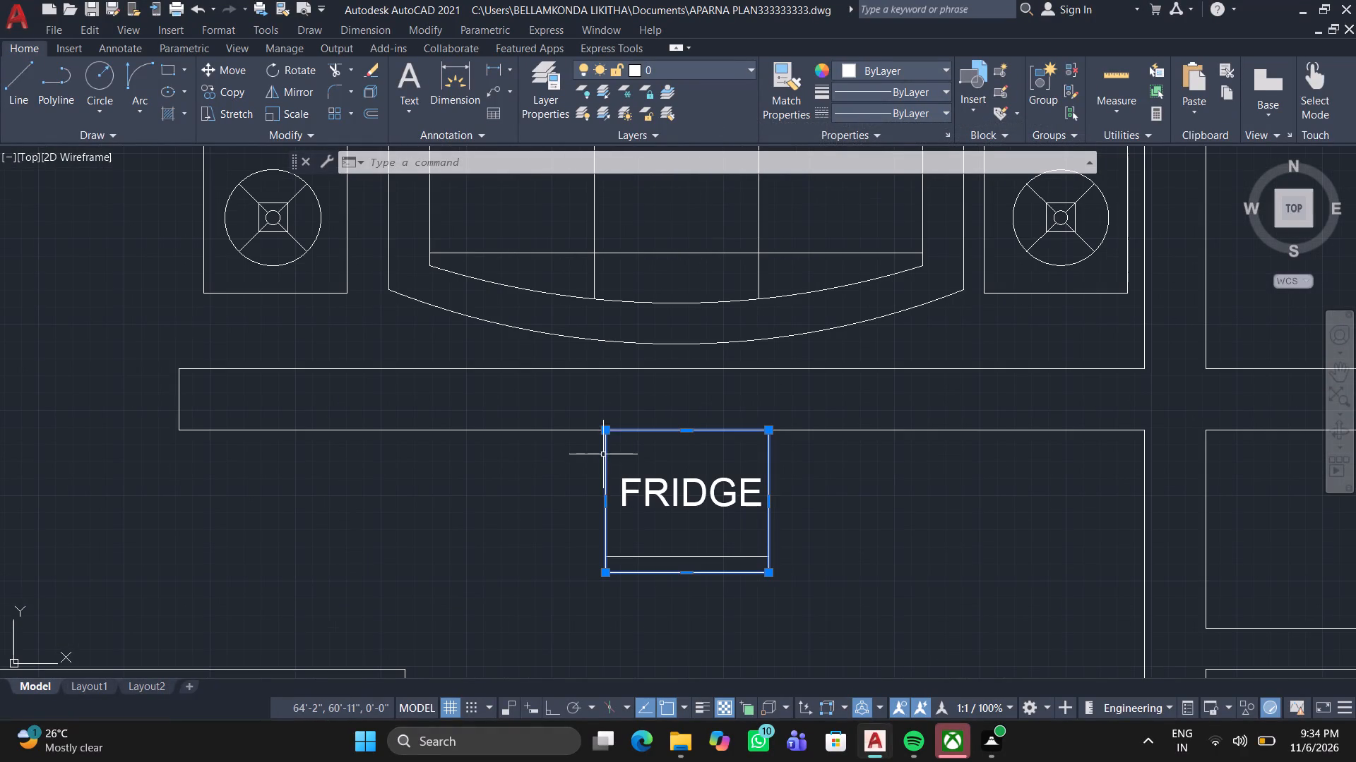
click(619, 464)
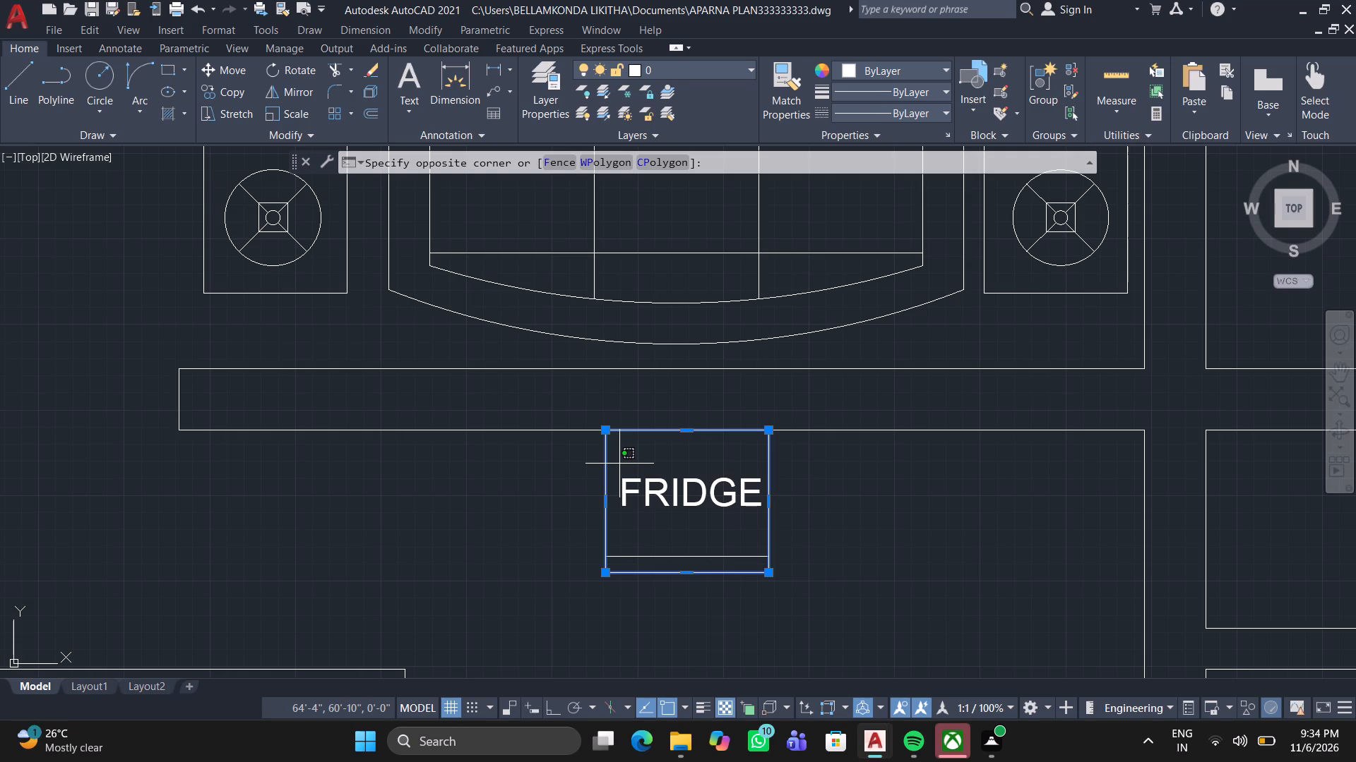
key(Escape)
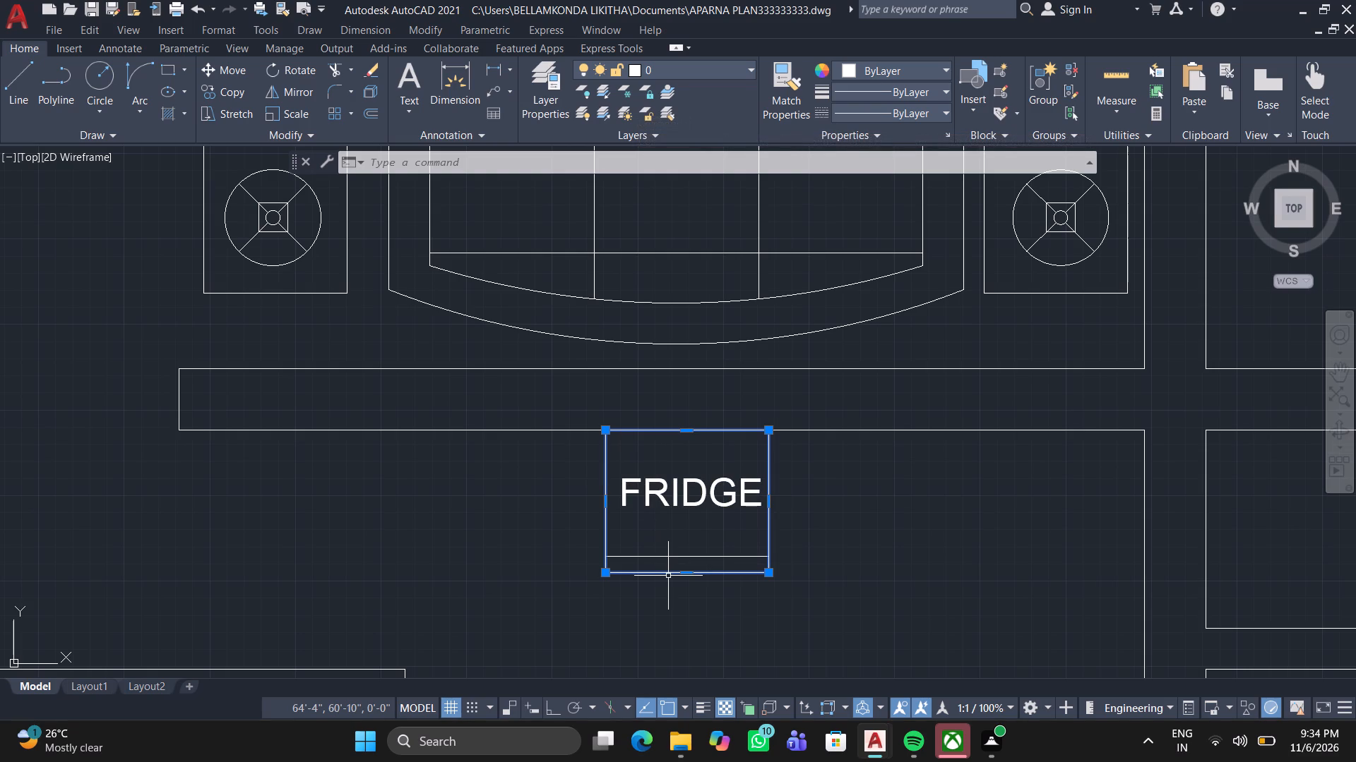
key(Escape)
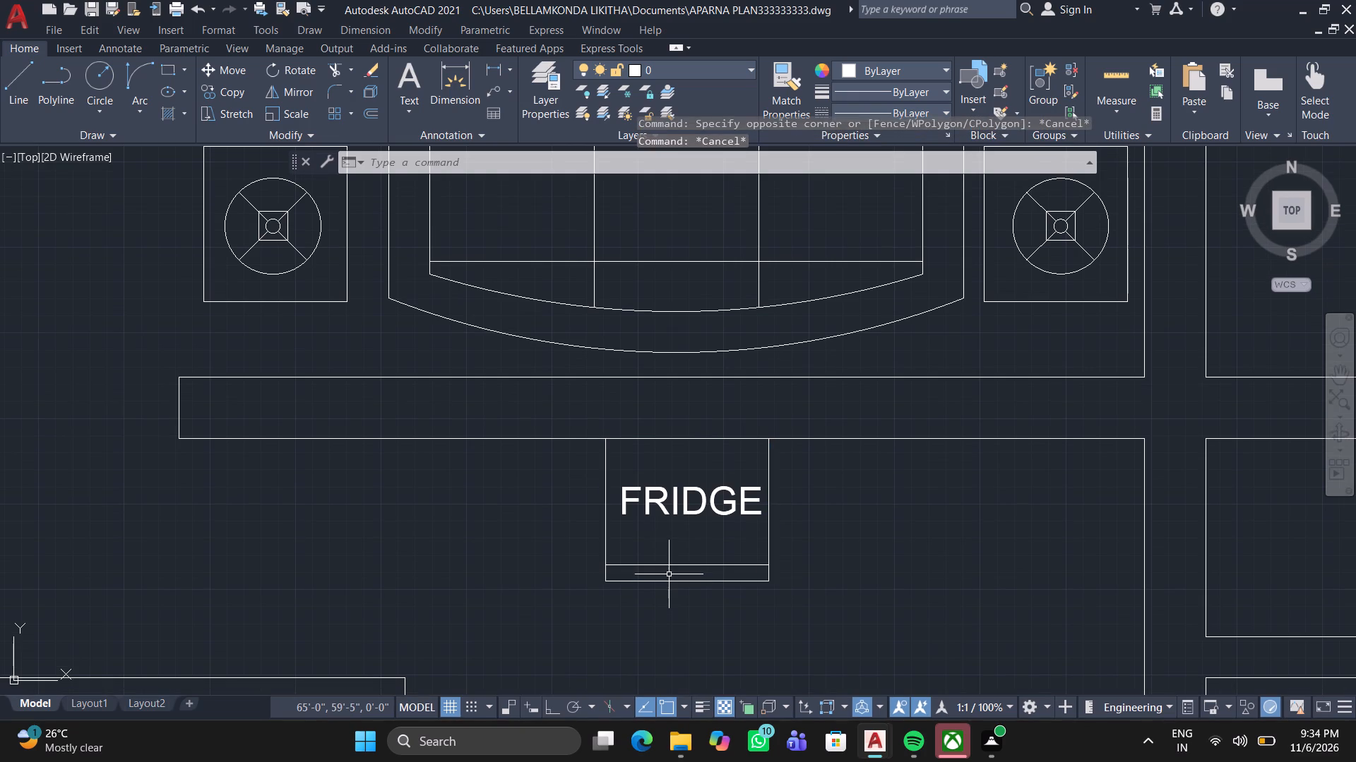
With Ortho on, draw a vertical kitchen counter line from the wall beside the fridge, running parallel to the east wall.
scroll(698, 608, up, 1)
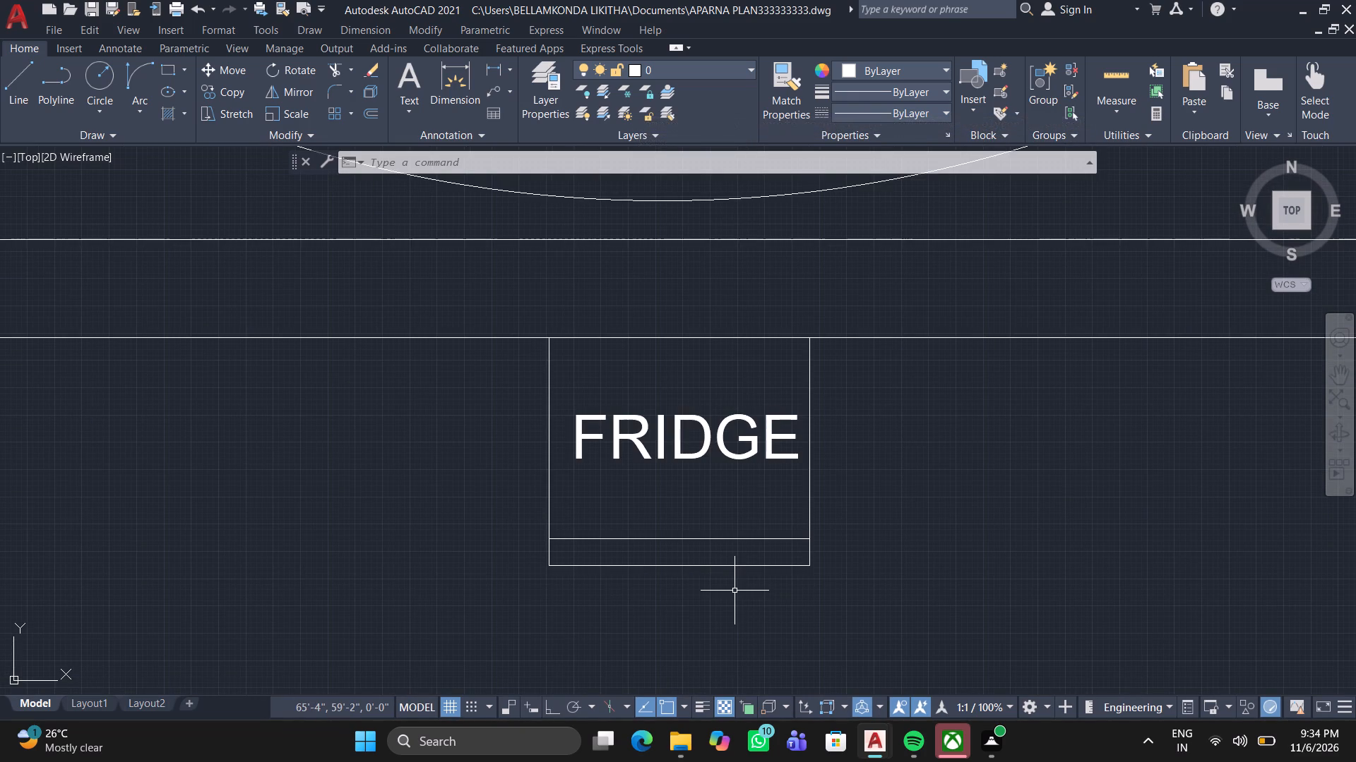
scroll(767, 586, down, 5)
middle_drag(741, 595, 638, 423)
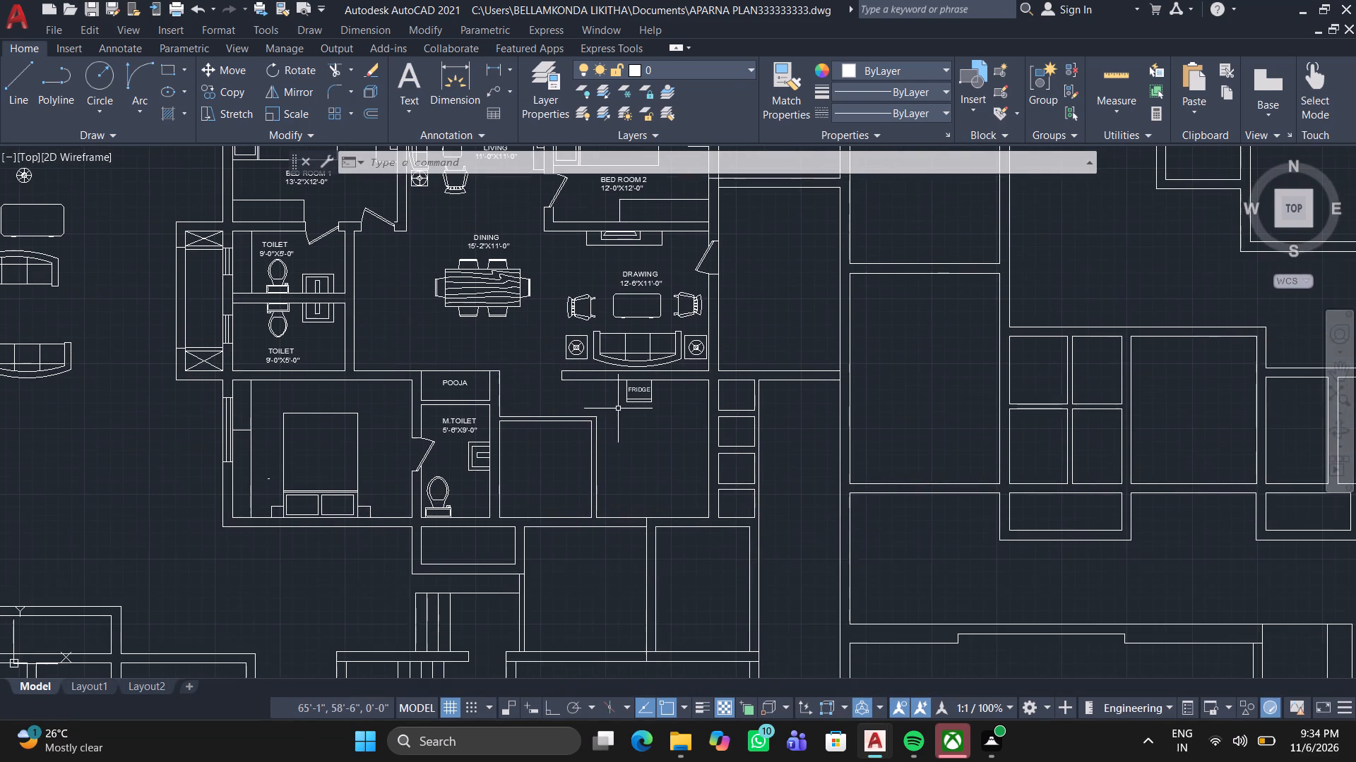
click(10, 83)
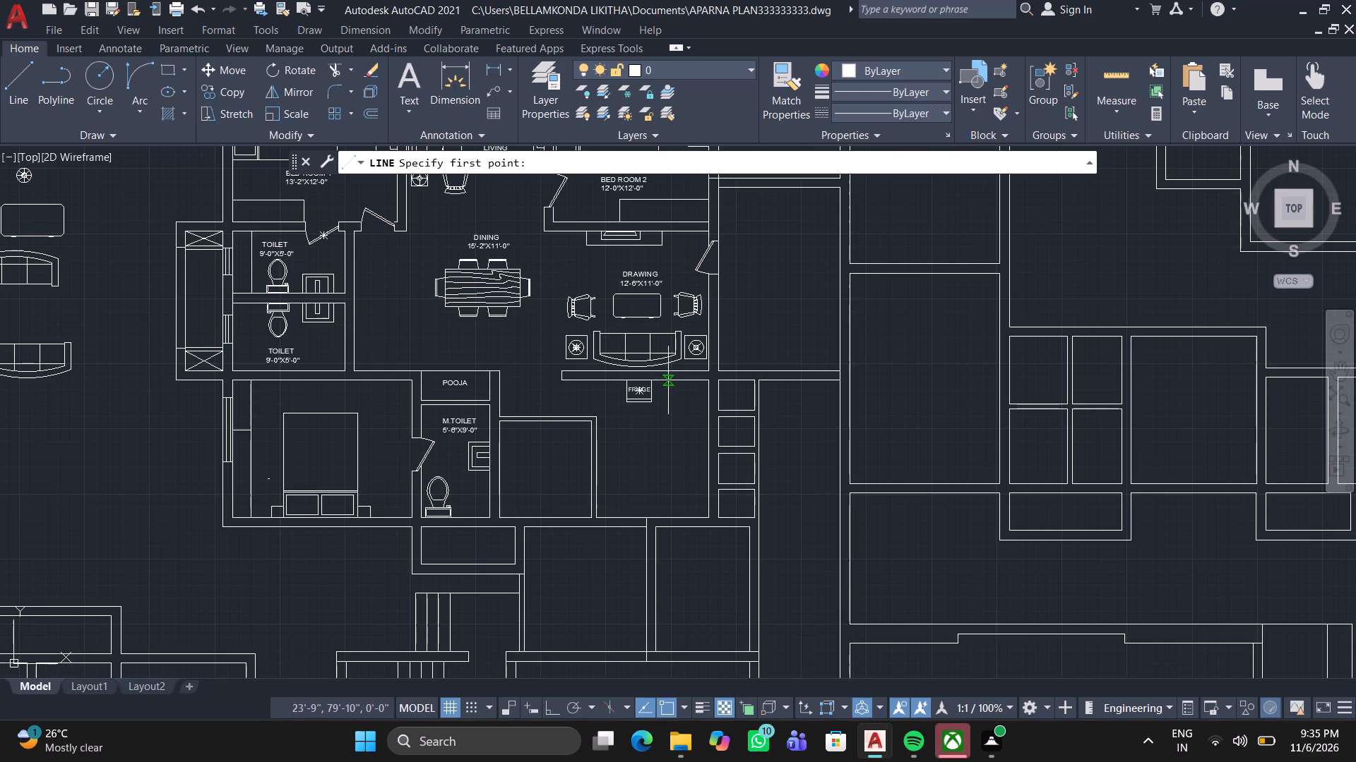
scroll(668, 380, up, 1)
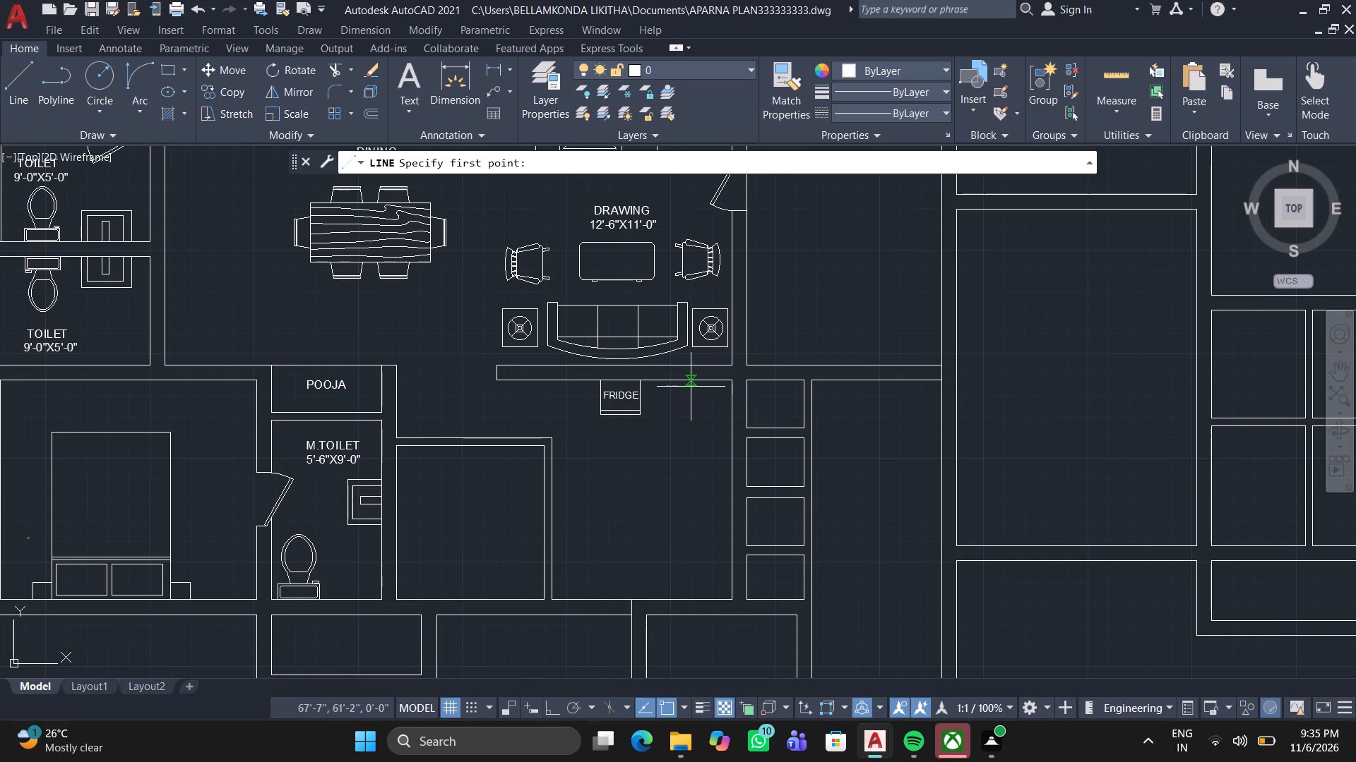
click(691, 387)
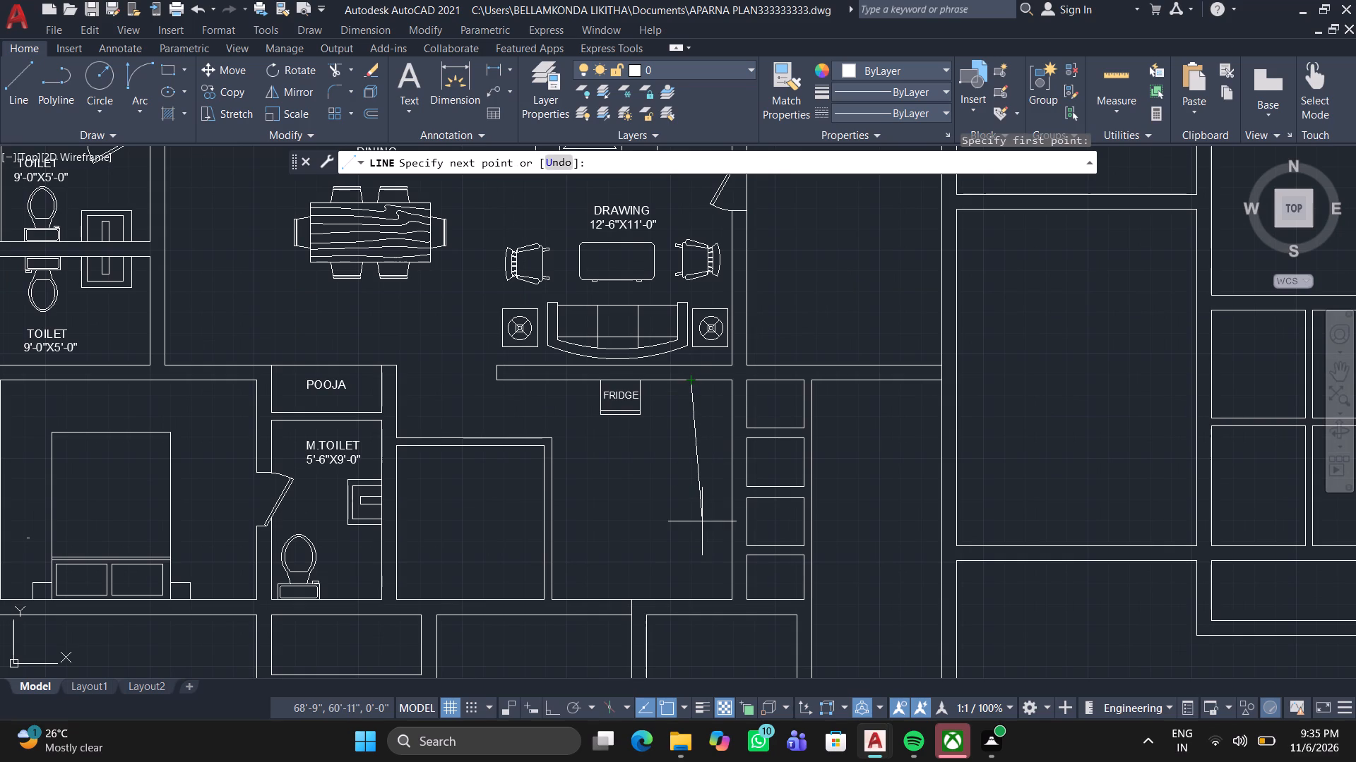
click(543, 703)
click(691, 533)
scroll(662, 538, up, 2)
click(733, 603)
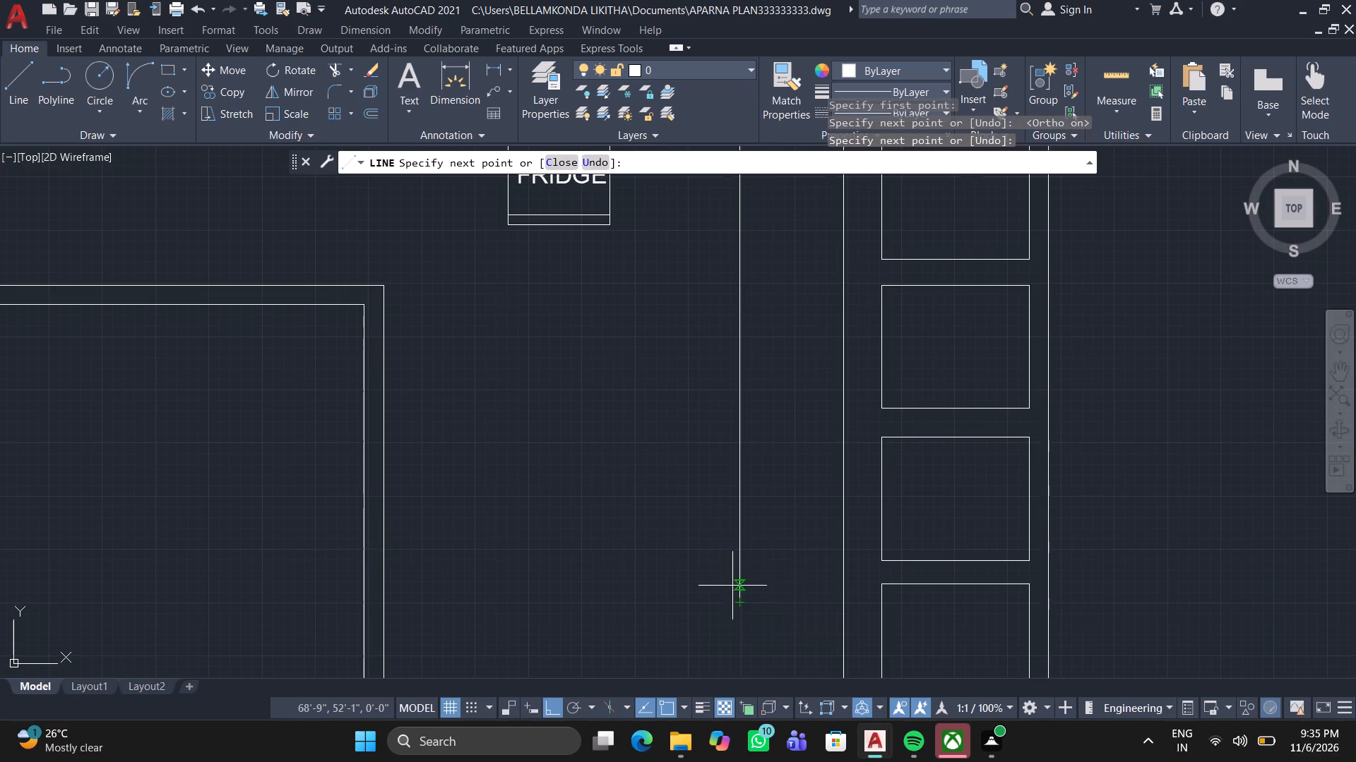
Continue the counter line horizontally west and then south to meet the kitchen's bottom wall, completing the L-shaped counter edge.
middle_drag(724, 540, 722, 510)
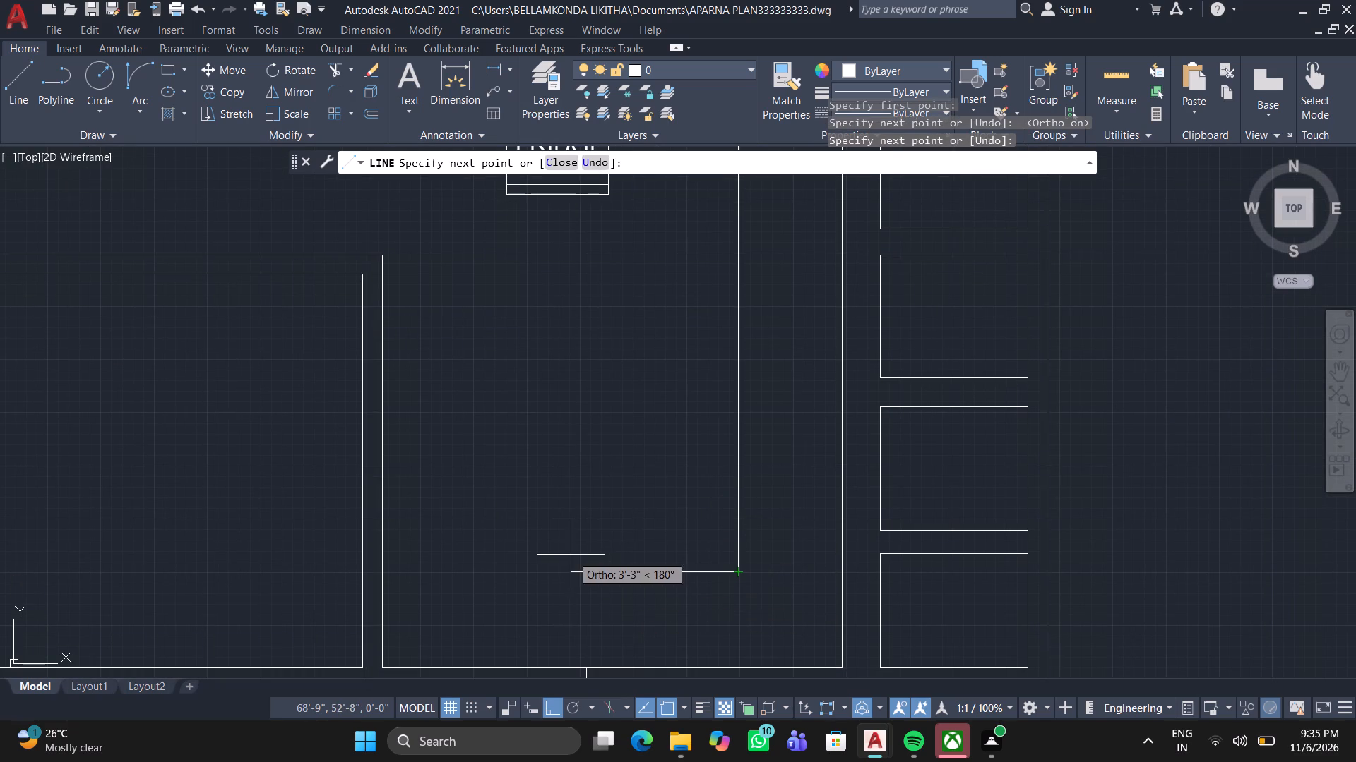
middle_click(554, 555)
scroll(569, 587, down, 1)
middle_drag(571, 591, 636, 325)
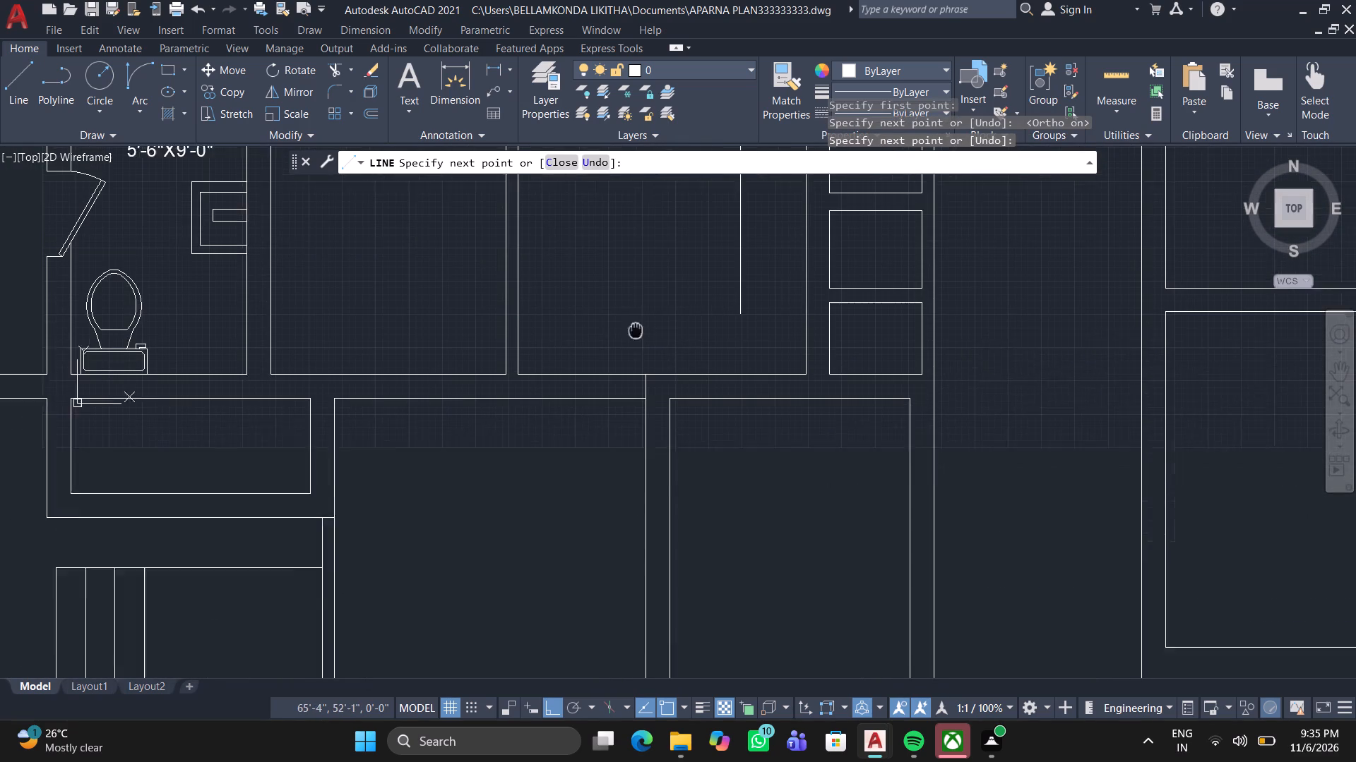
middle_drag(636, 325, 638, 321)
click(617, 316)
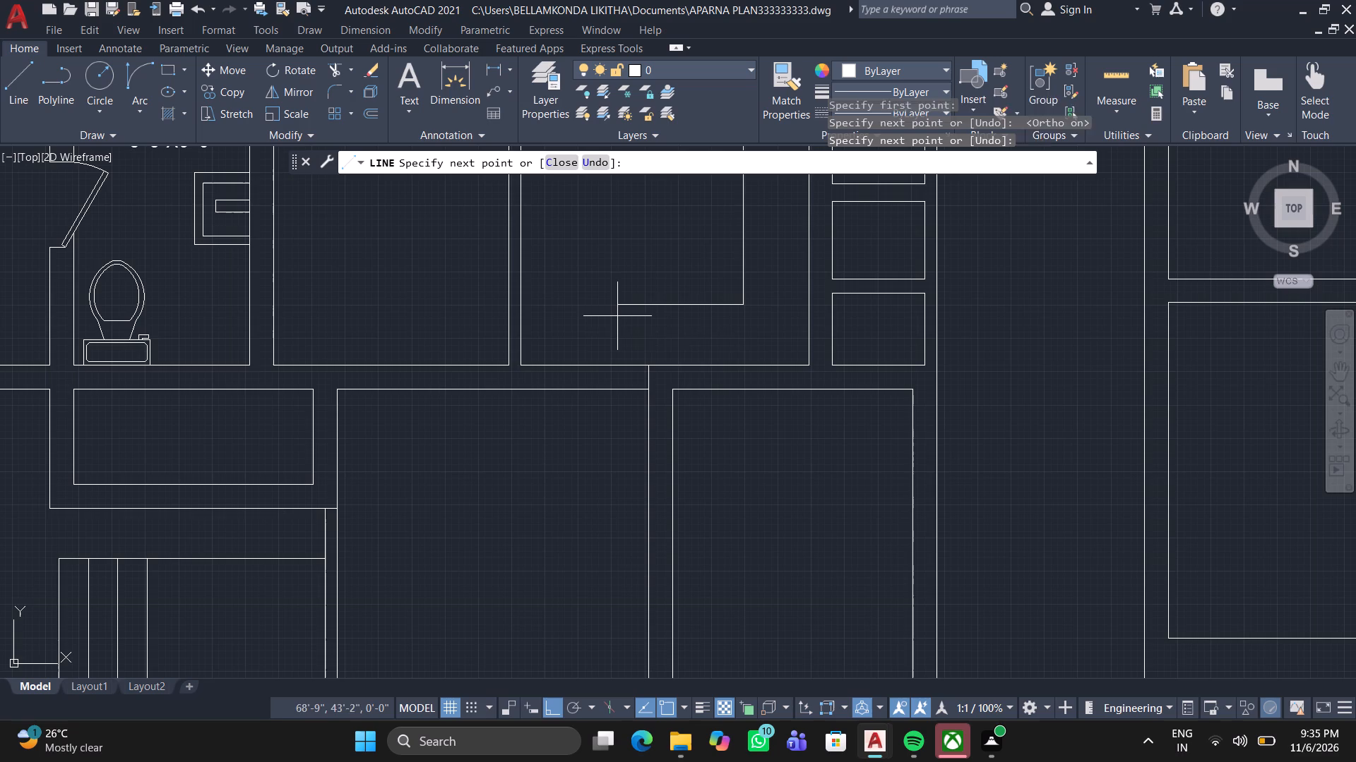
scroll(607, 368, up, 1)
click(624, 370)
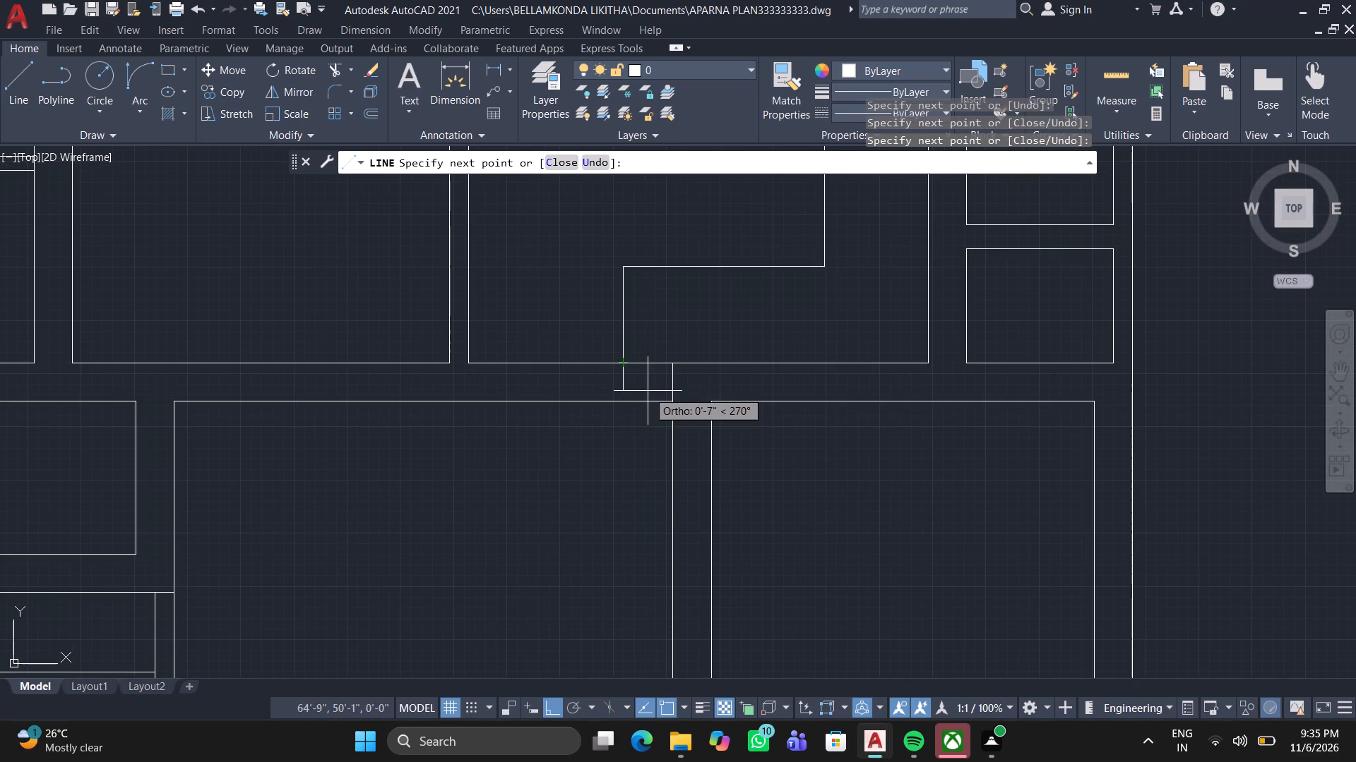
key(space)
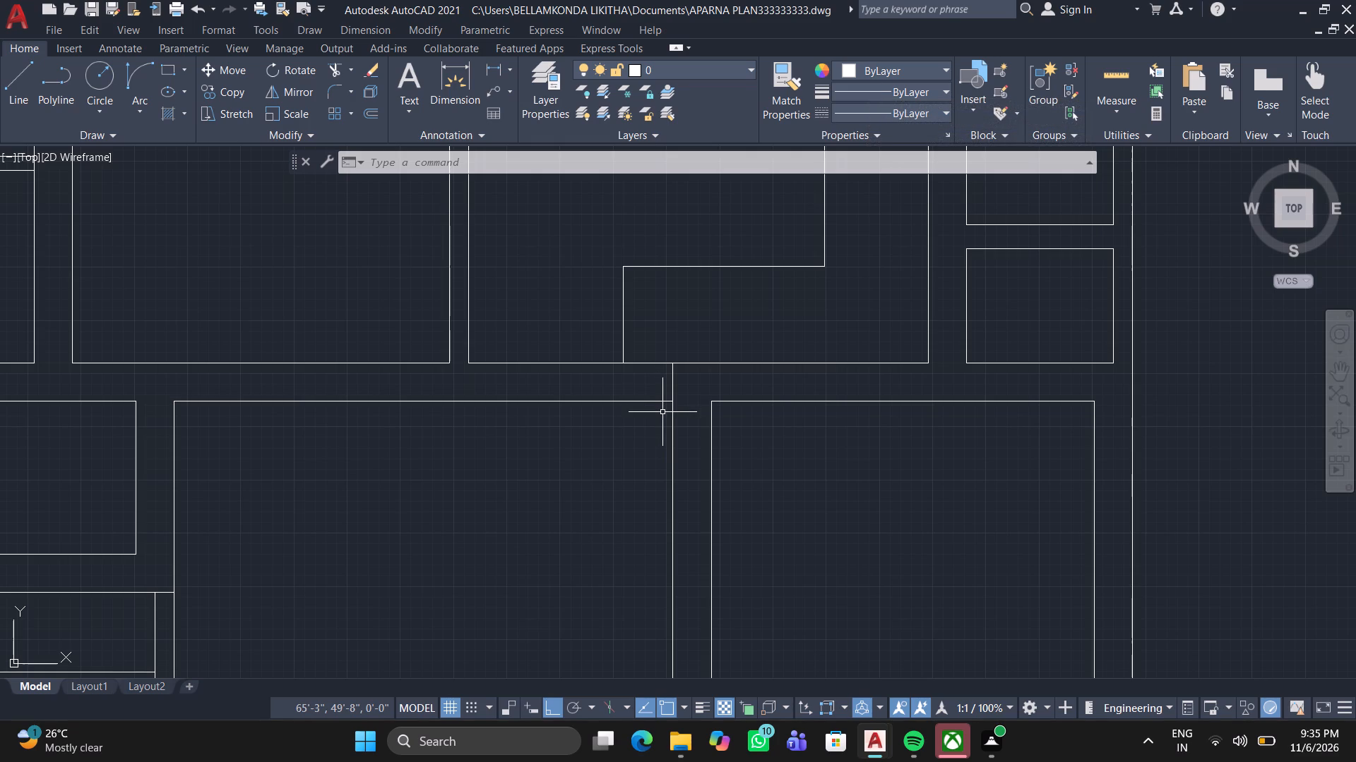
Draw a small upright rectangle with the Rectangle tool on the counter strip between the counter edge and the kitchen's east wall.
scroll(676, 439, down, 3)
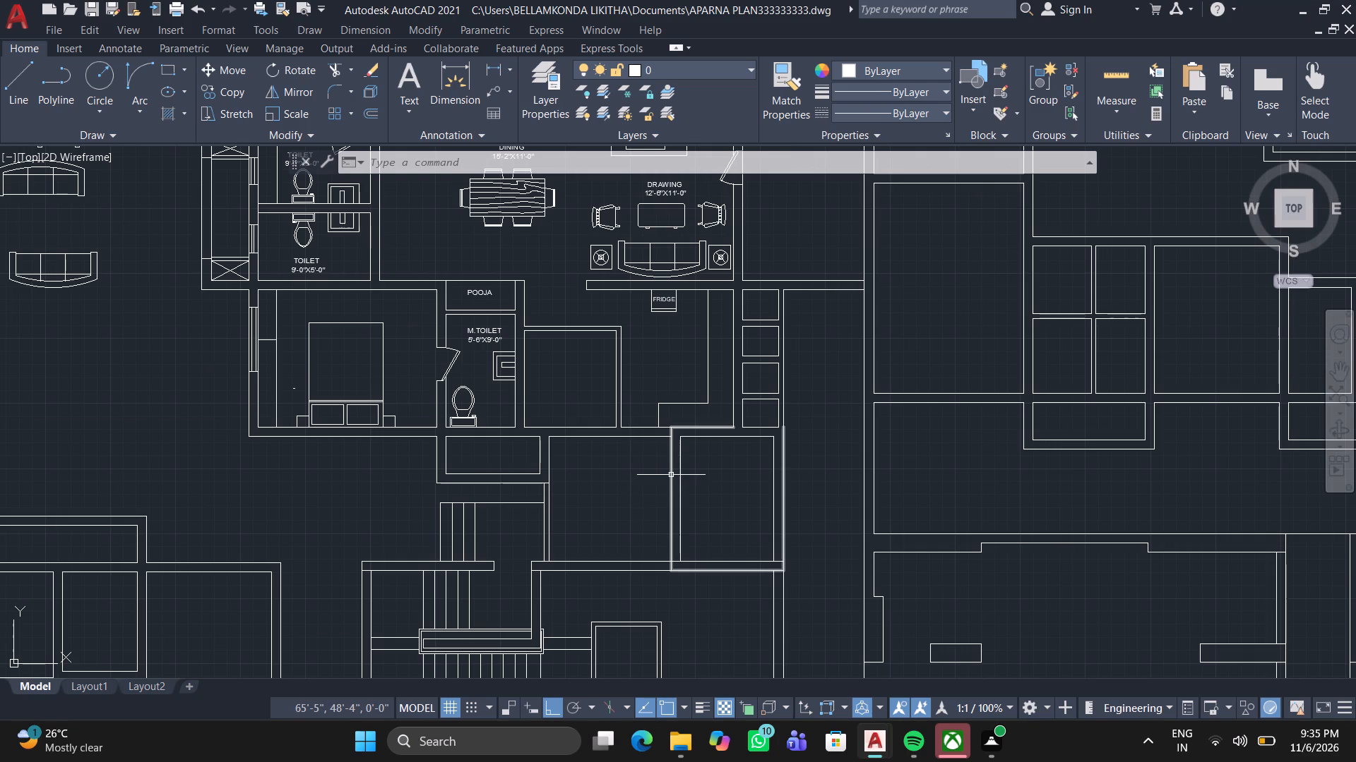
scroll(672, 475, down, 1)
middle_drag(630, 489, 486, 351)
middle_drag(366, 412, 393, 494)
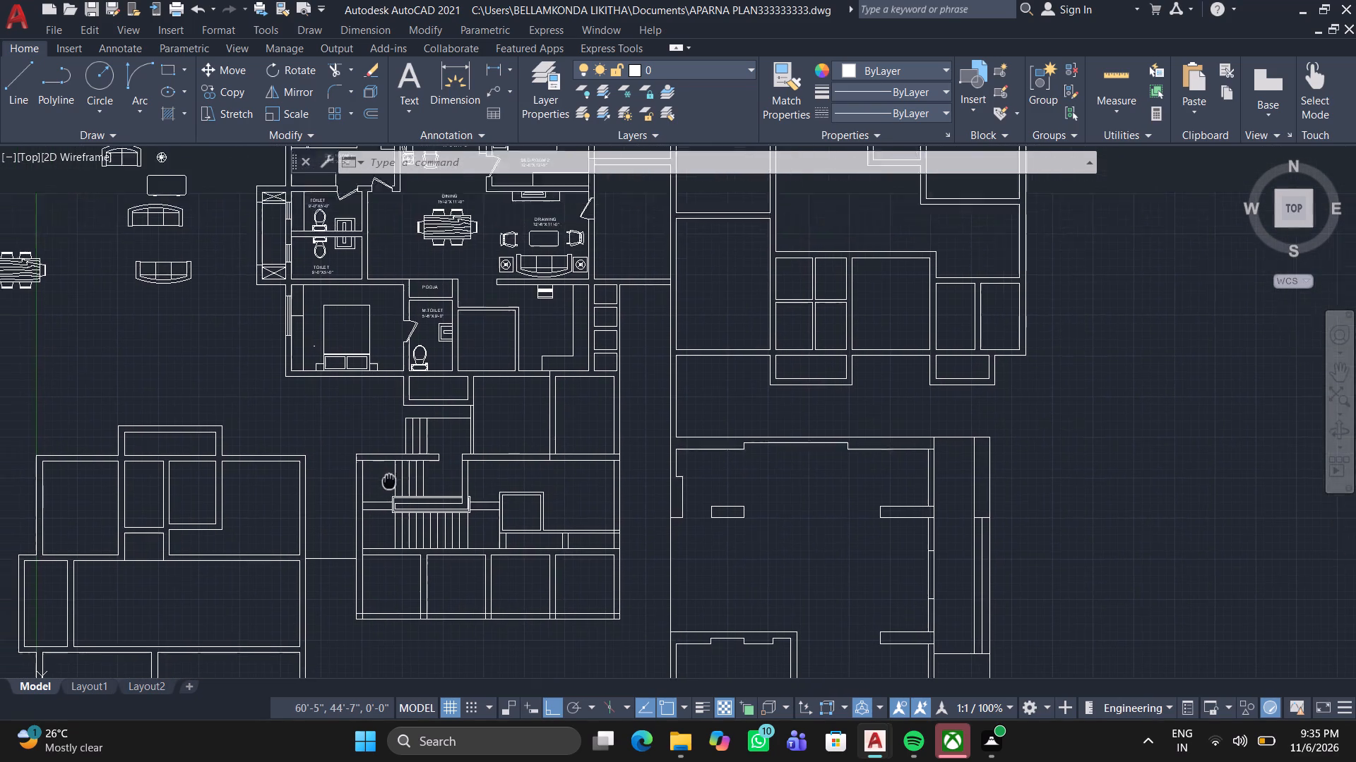
middle_drag(393, 494, 475, 558)
scroll(634, 437, up, 3)
middle_drag(629, 413, 273, 460)
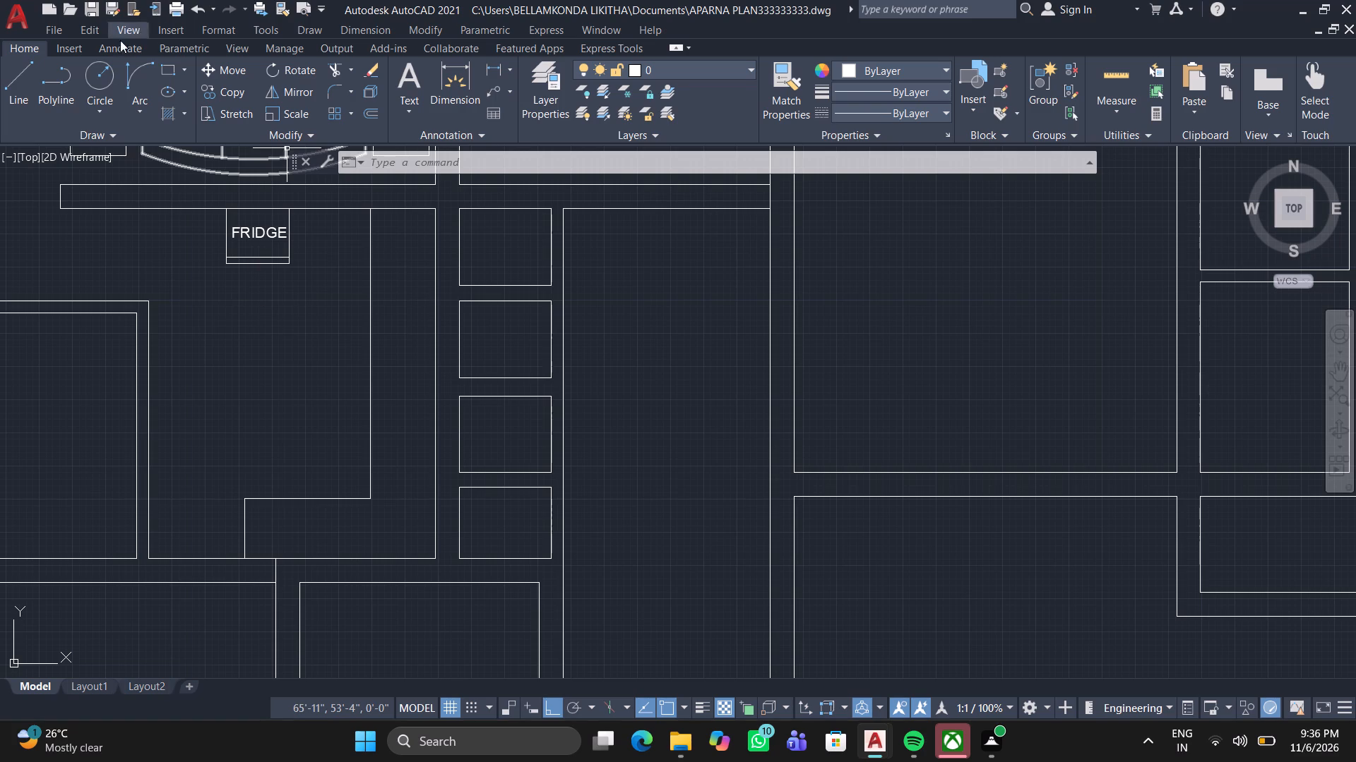
click(165, 64)
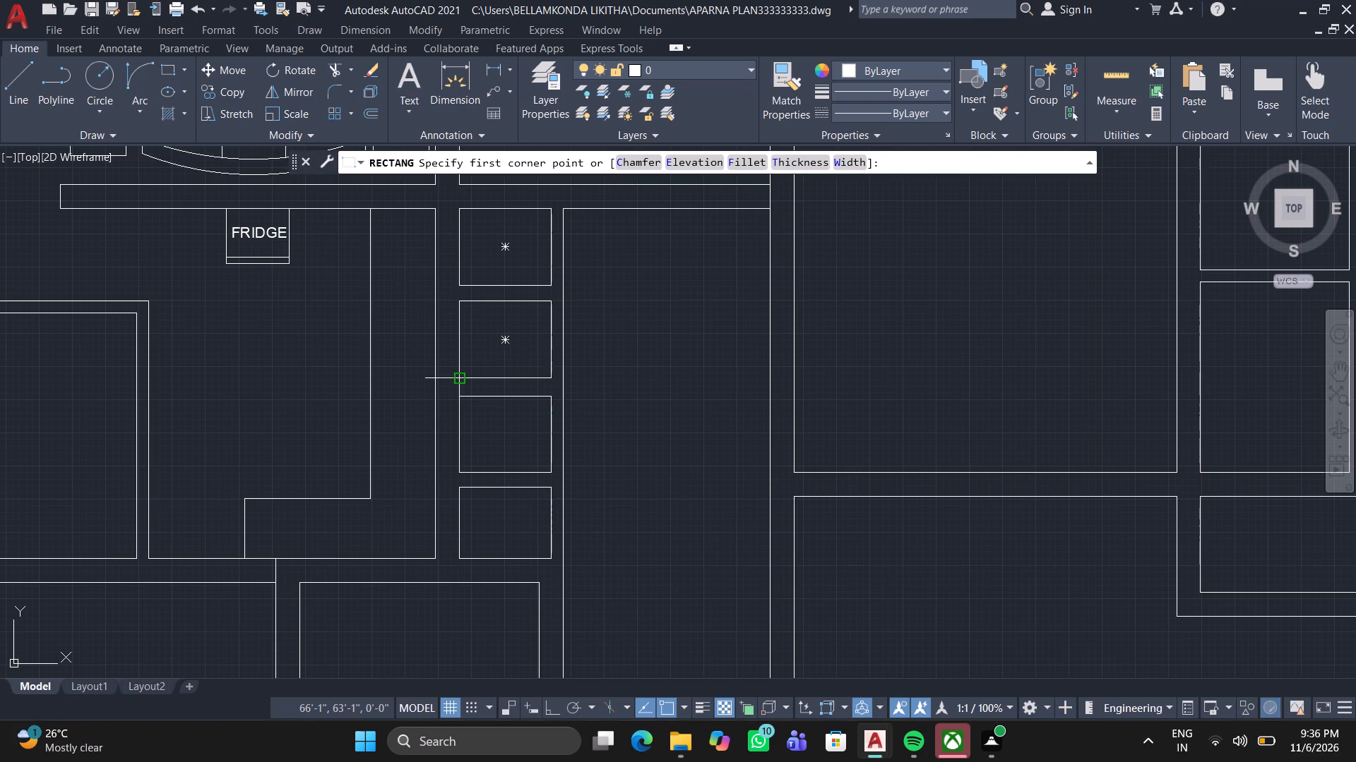
scroll(402, 381, up, 2)
click(340, 334)
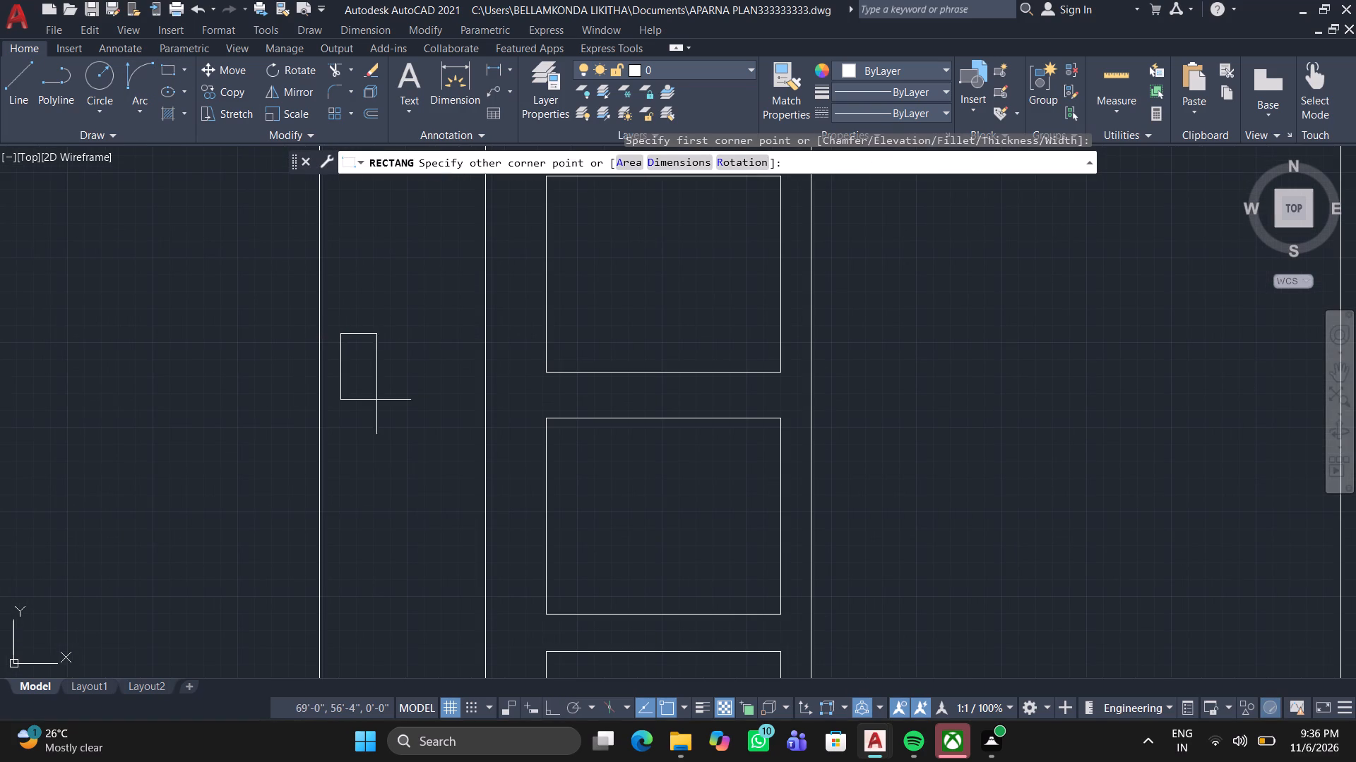
click(477, 523)
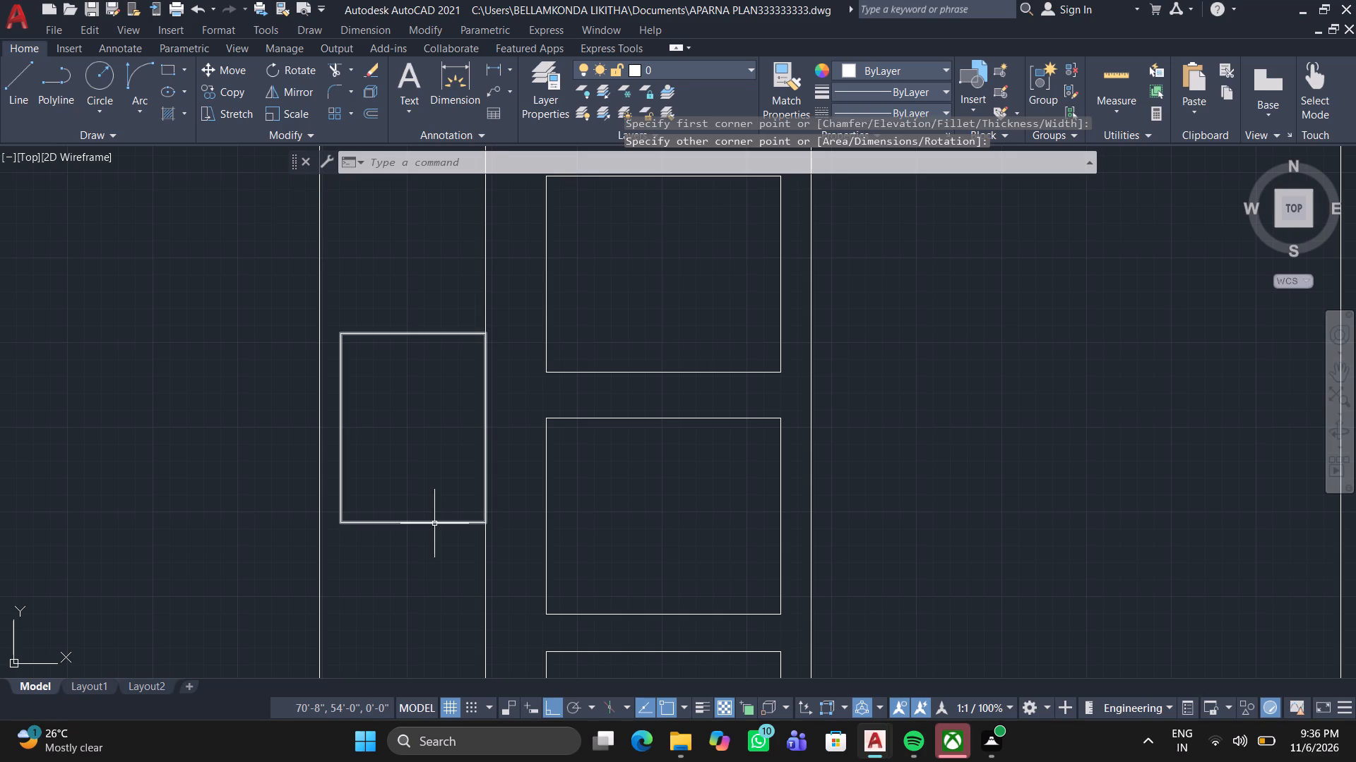
Move the new rectangle about 1" west, away from the kitchen's east wall.
click(434, 522)
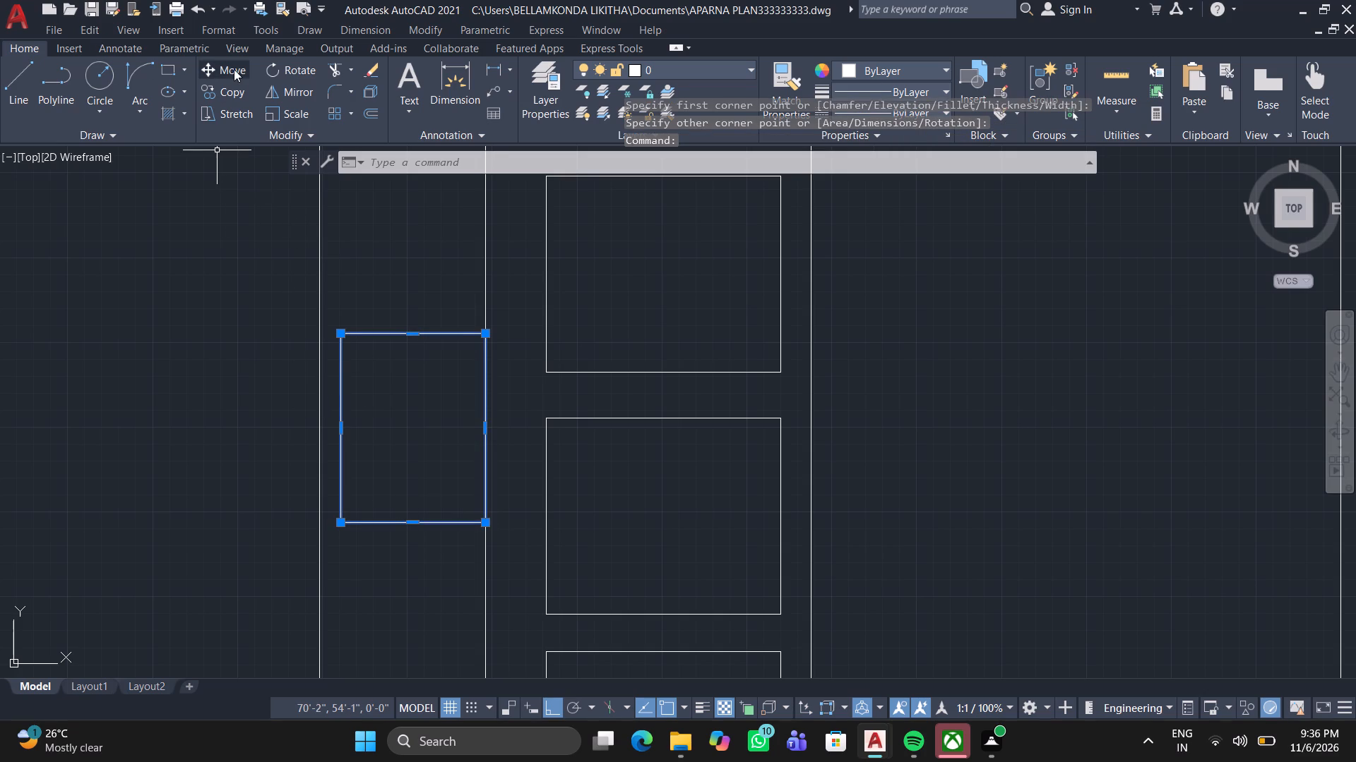
click(234, 69)
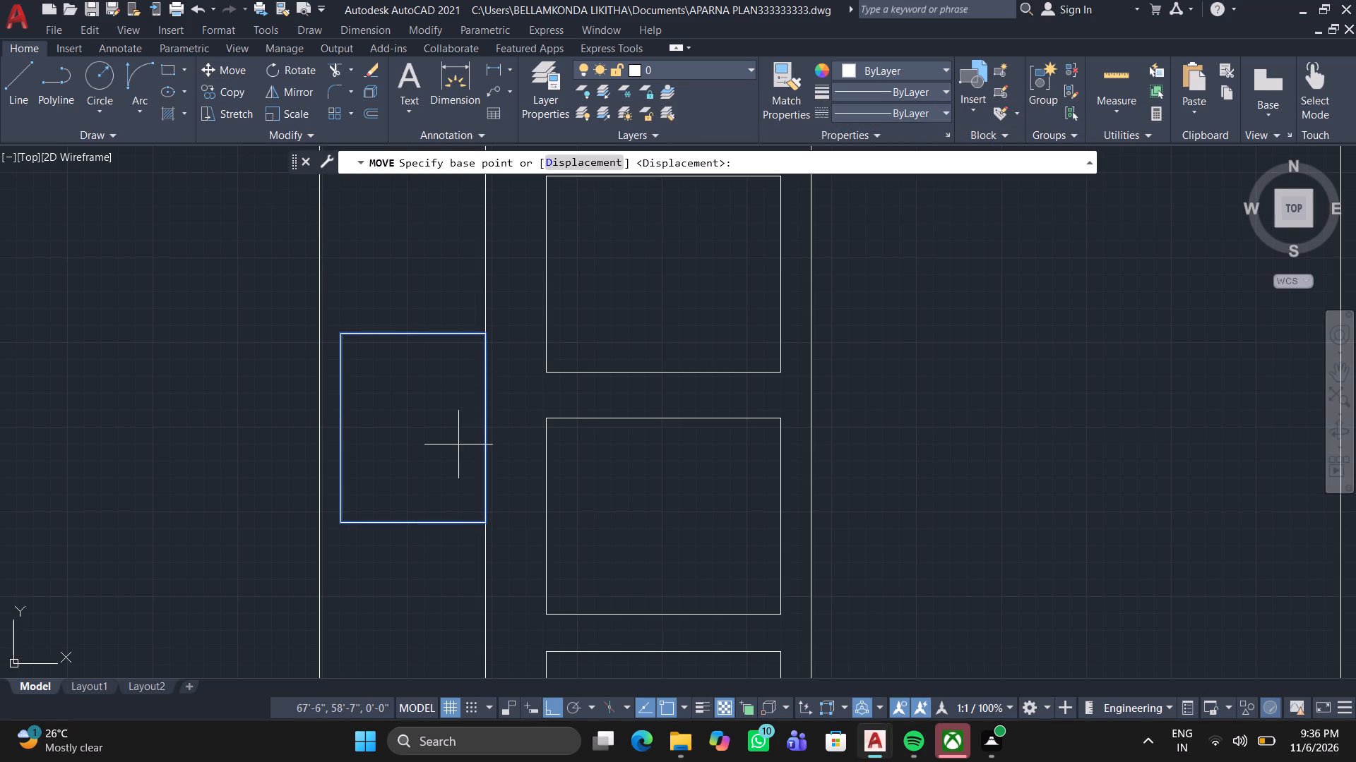
click(426, 426)
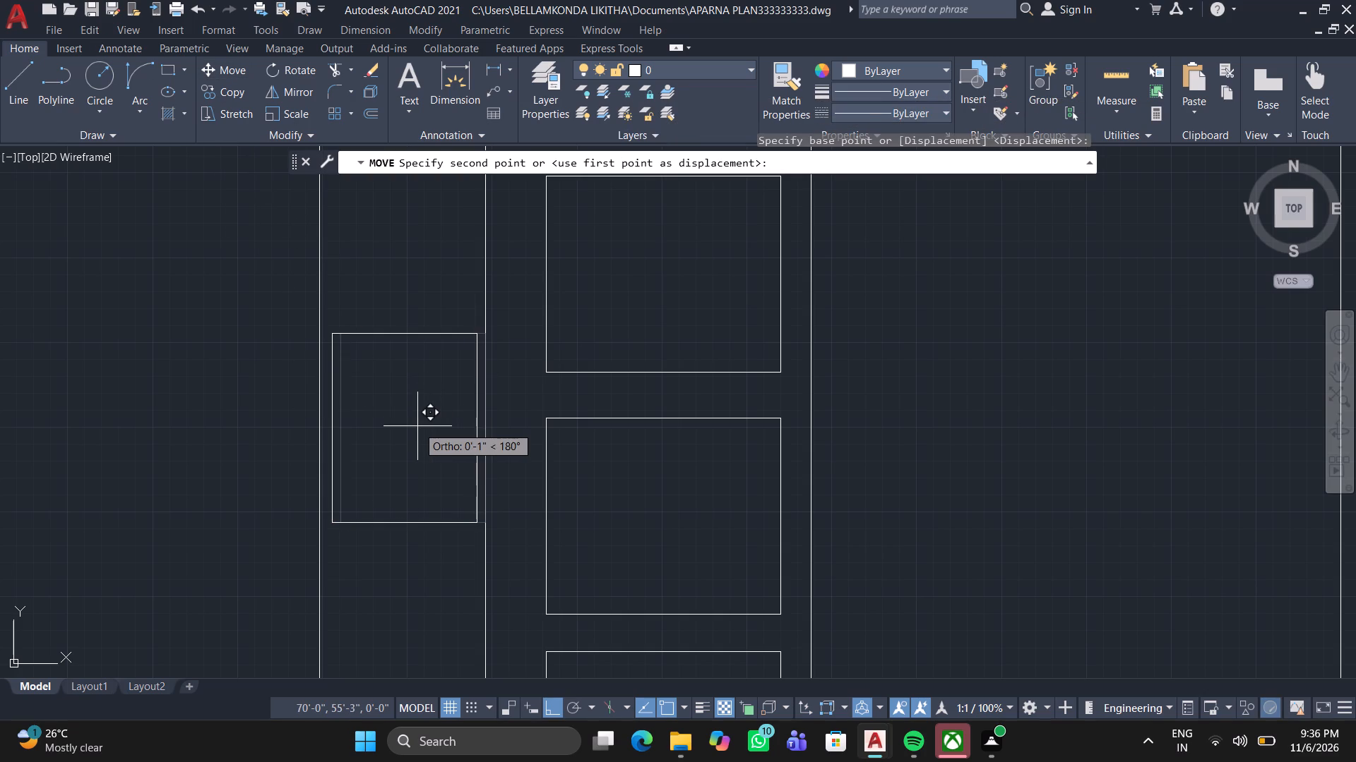
click(417, 426)
Draw vertical and horizontal centre lines between the midpoints of the rectangle's opposite sides, dividing it into four quadrants.
click(20, 70)
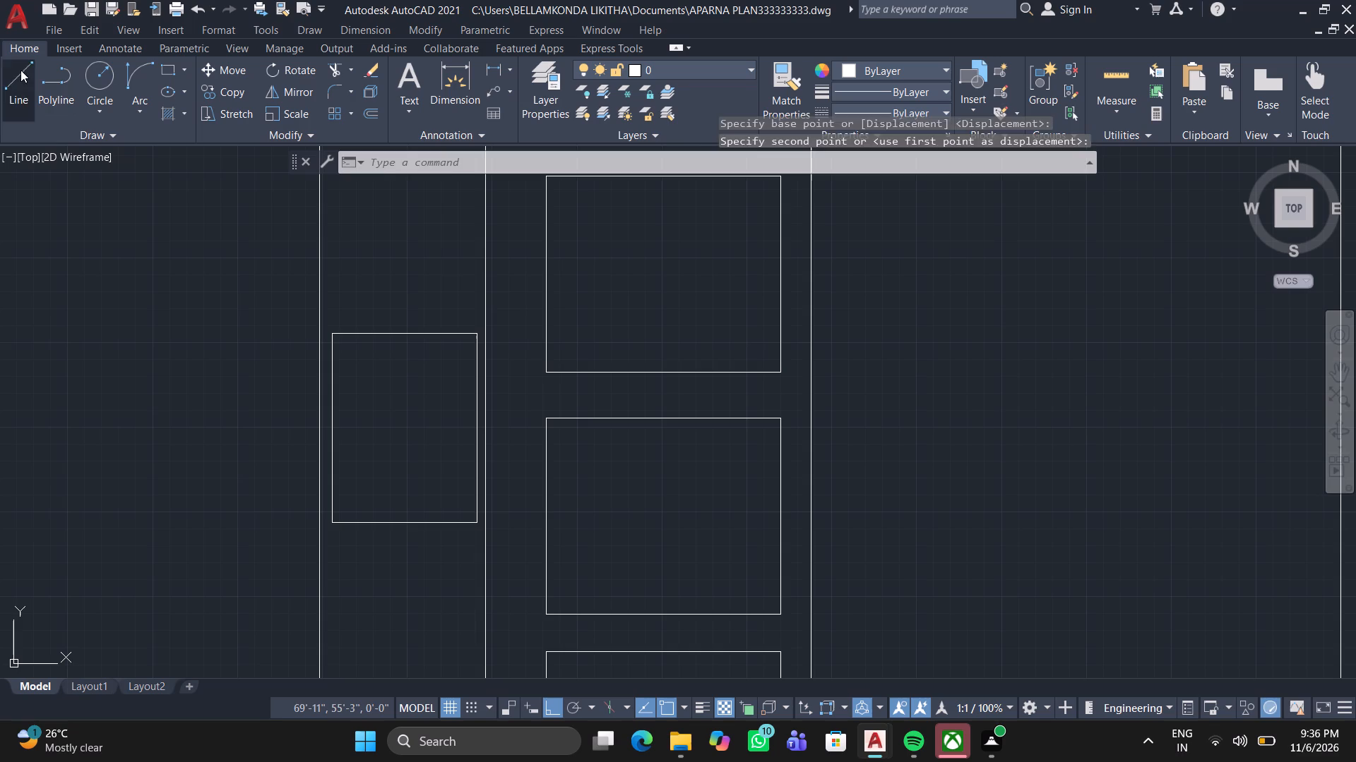
click(410, 342)
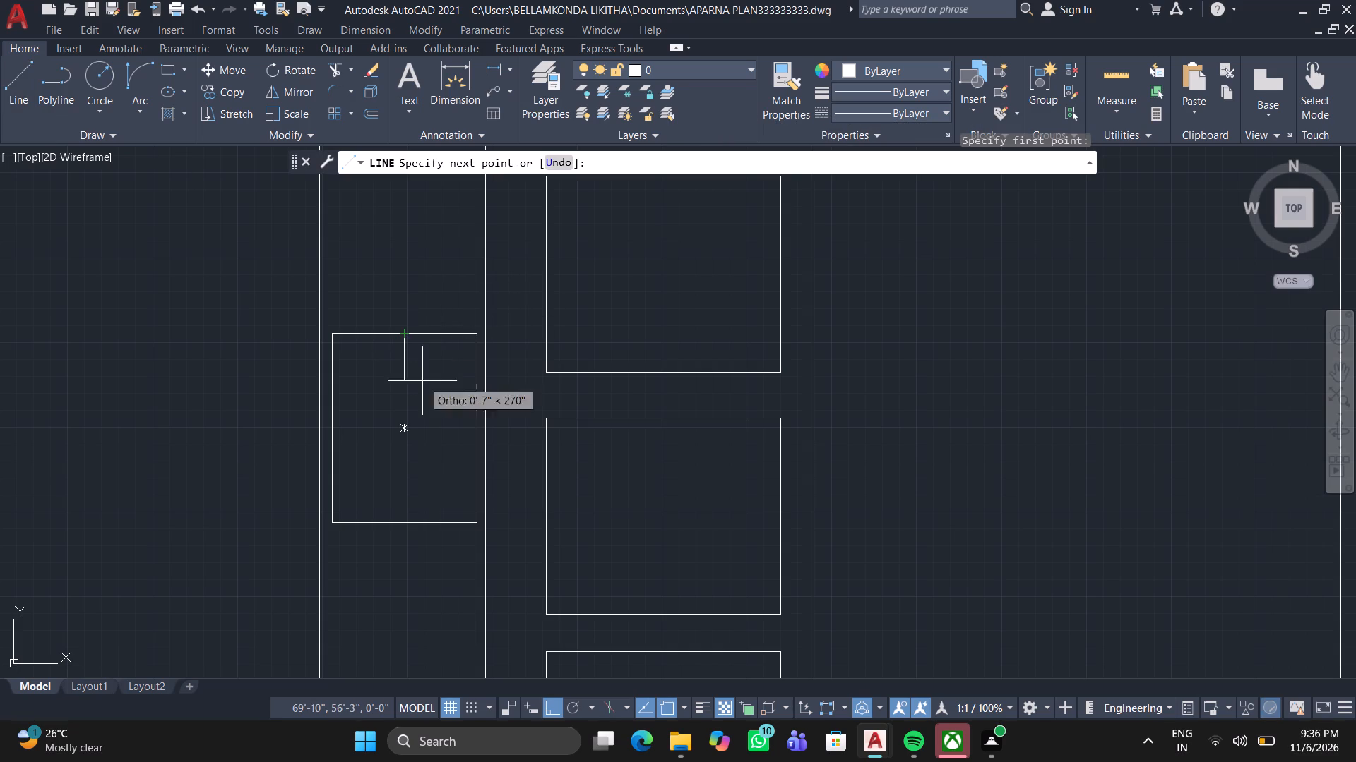
click(408, 521)
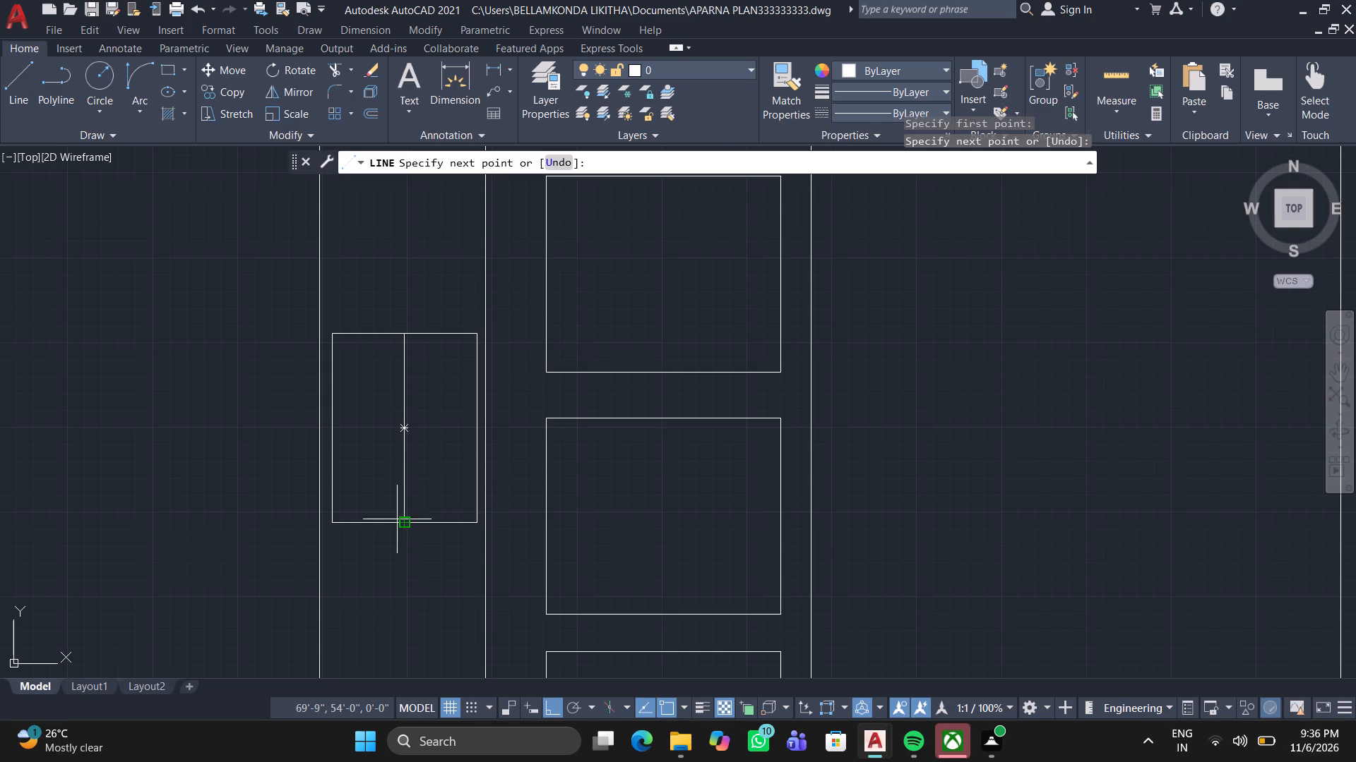
key(space)
key(space)
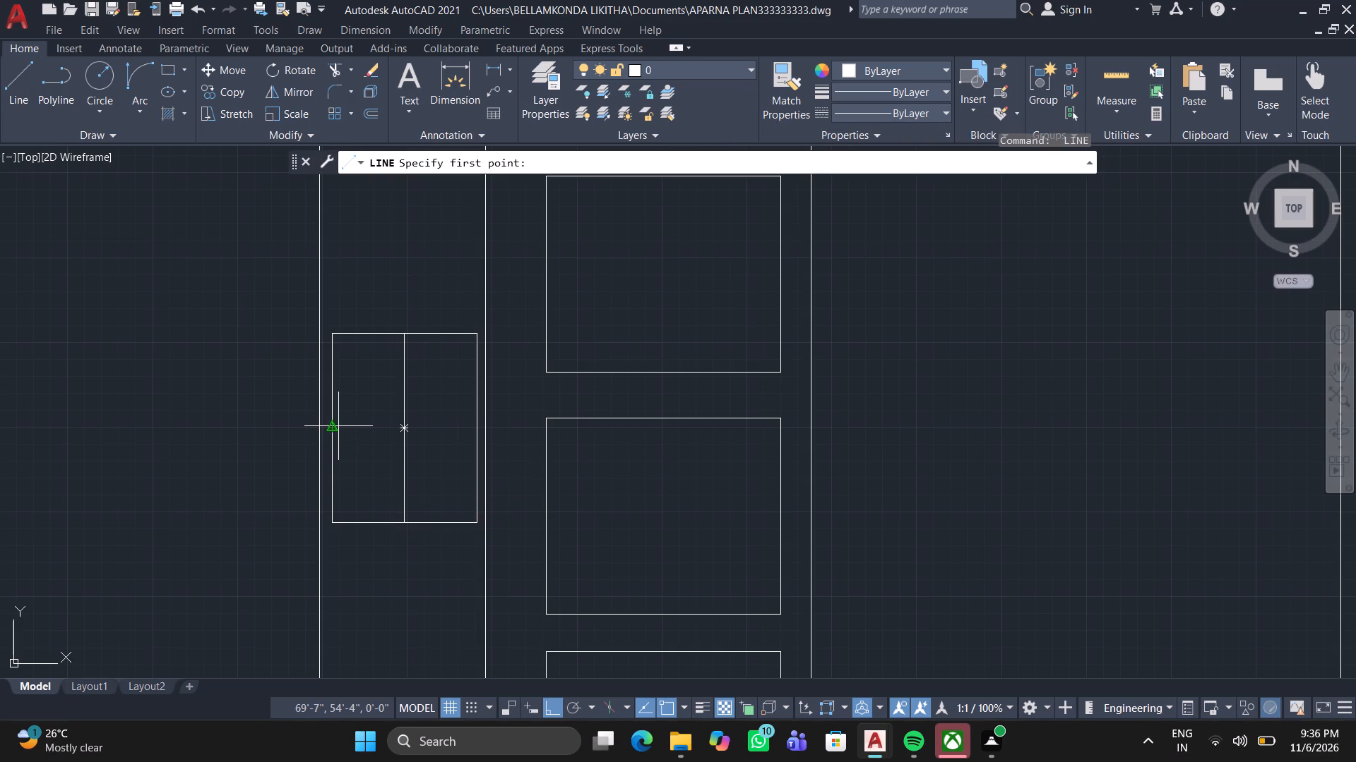
click(338, 426)
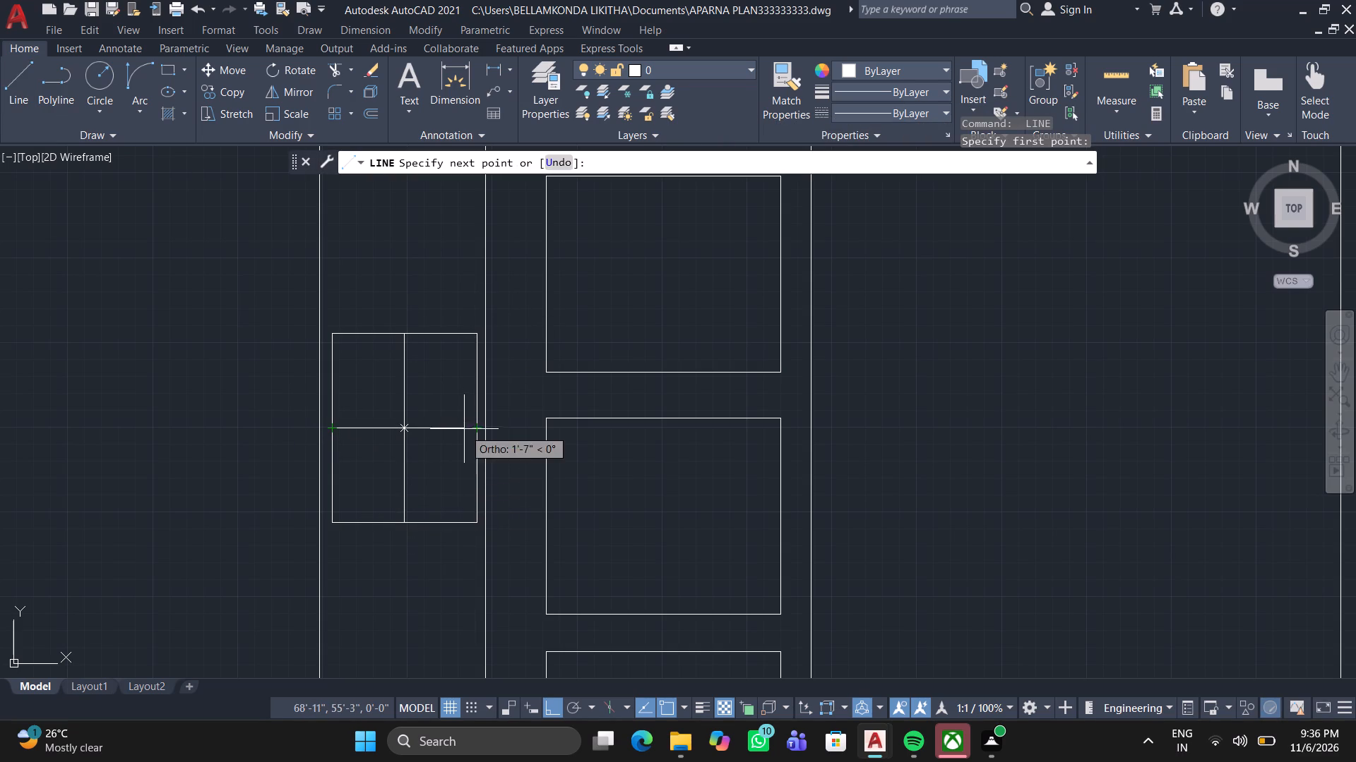
click(477, 430)
key(space)
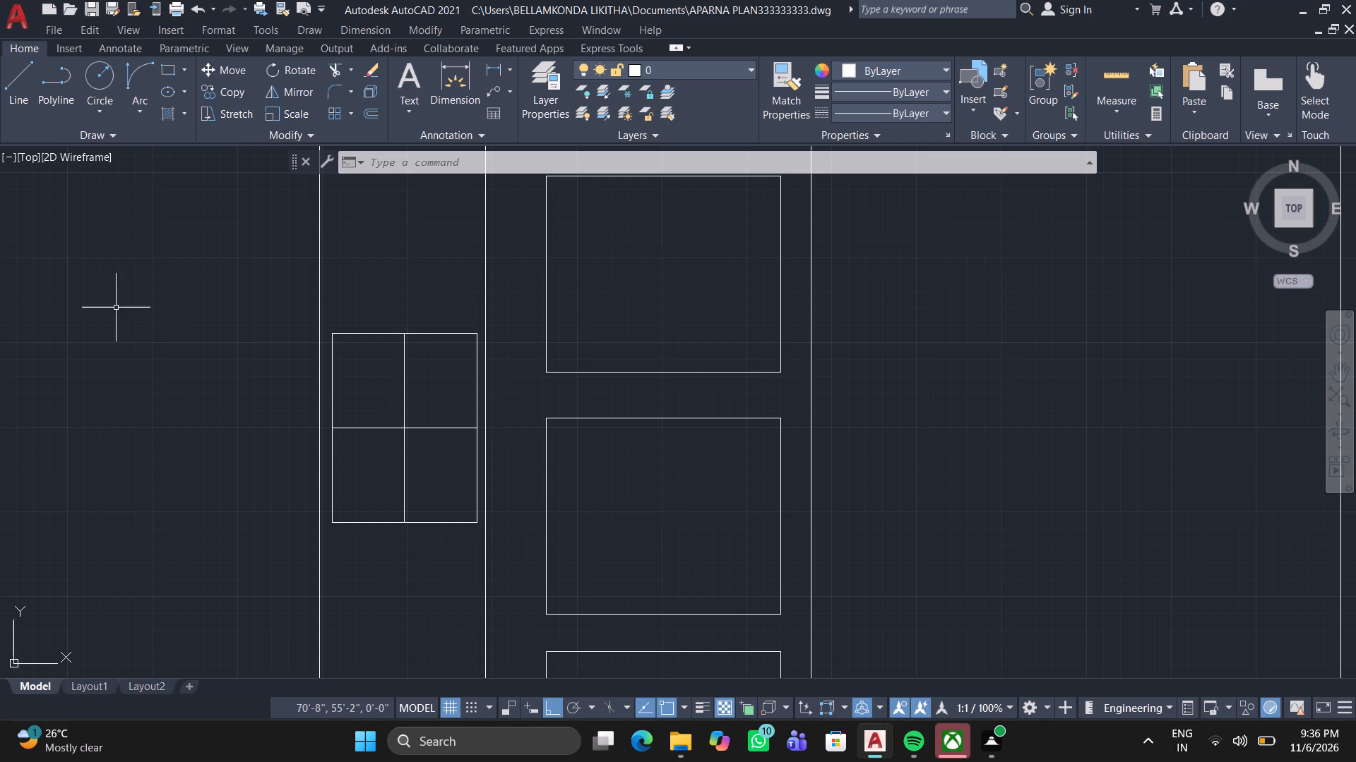
Draw a vertical centre line through the rectangle's north-west quadrant, from the quadrant's top edge to its bottom edge.
click(8, 73)
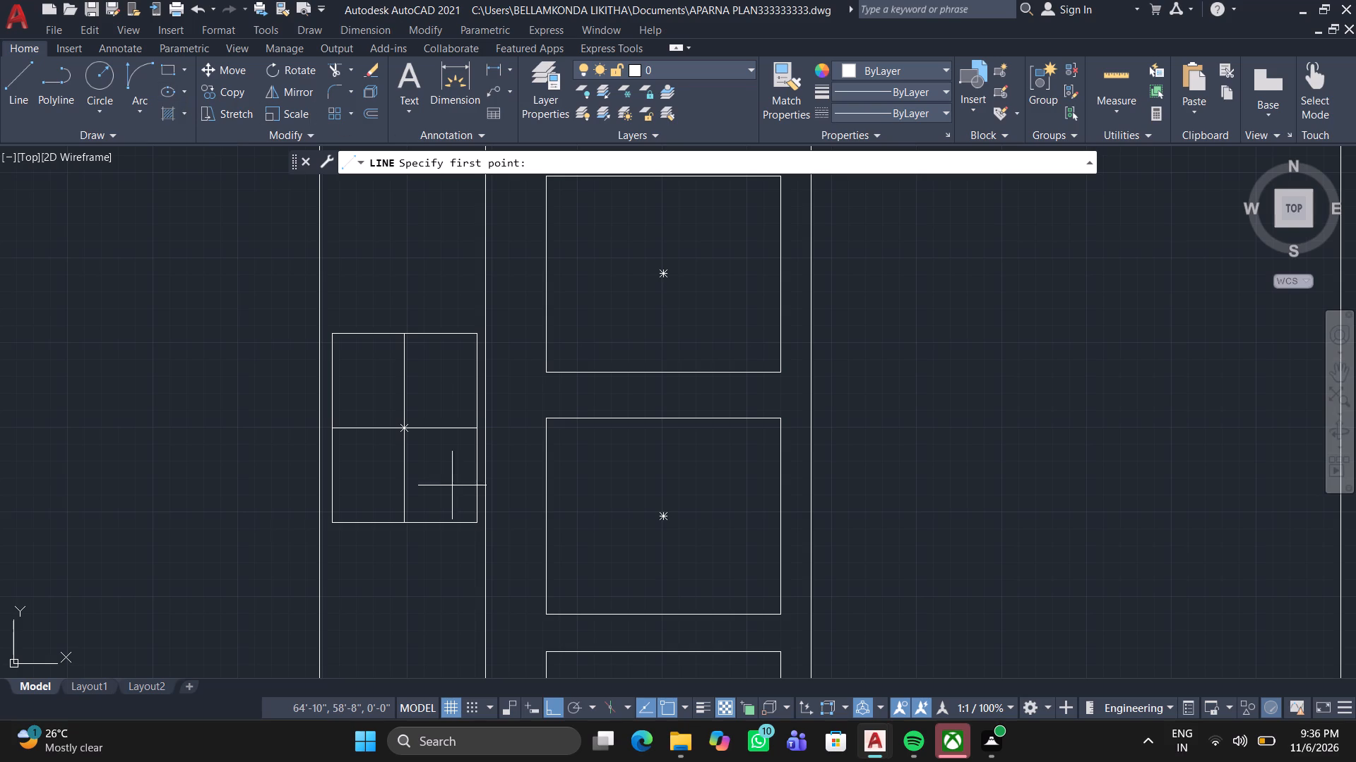
click(333, 332)
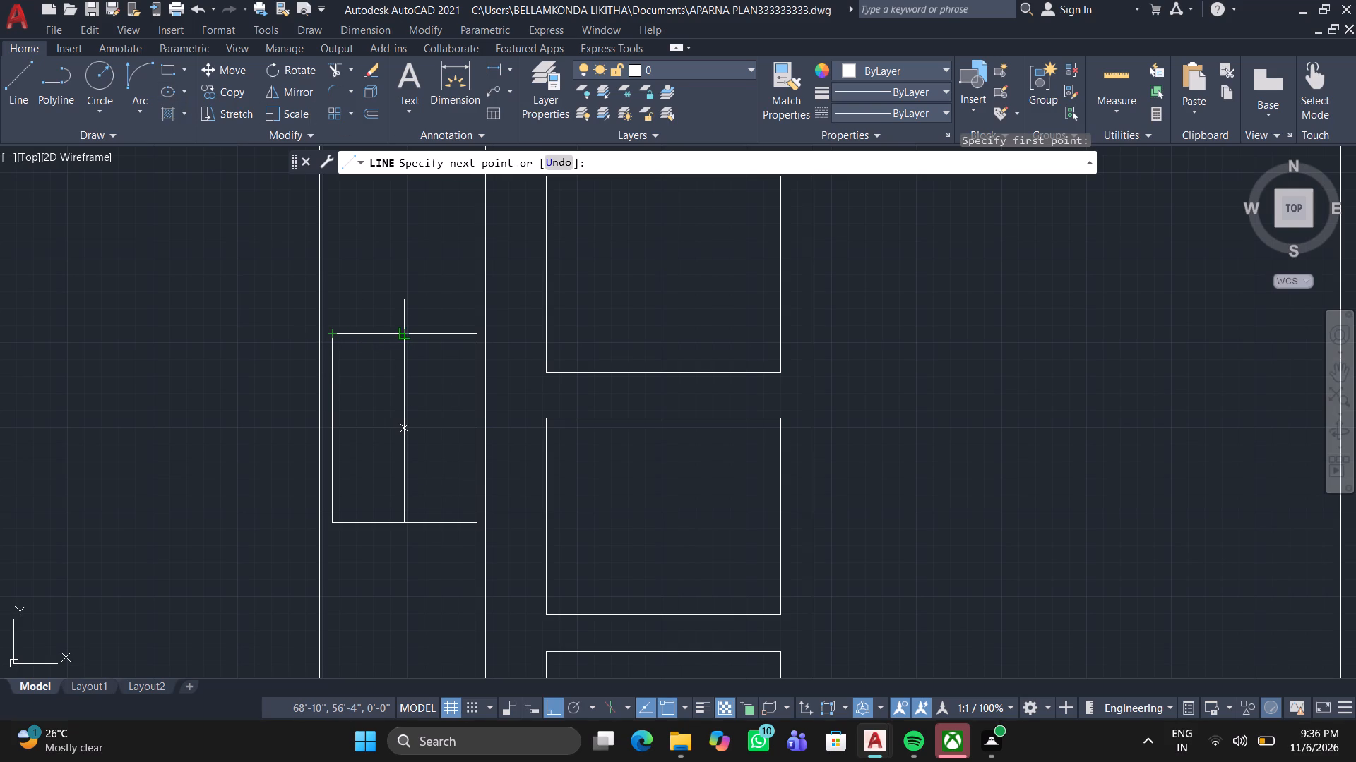
click(402, 332)
drag(366, 331, 365, 337)
click(364, 423)
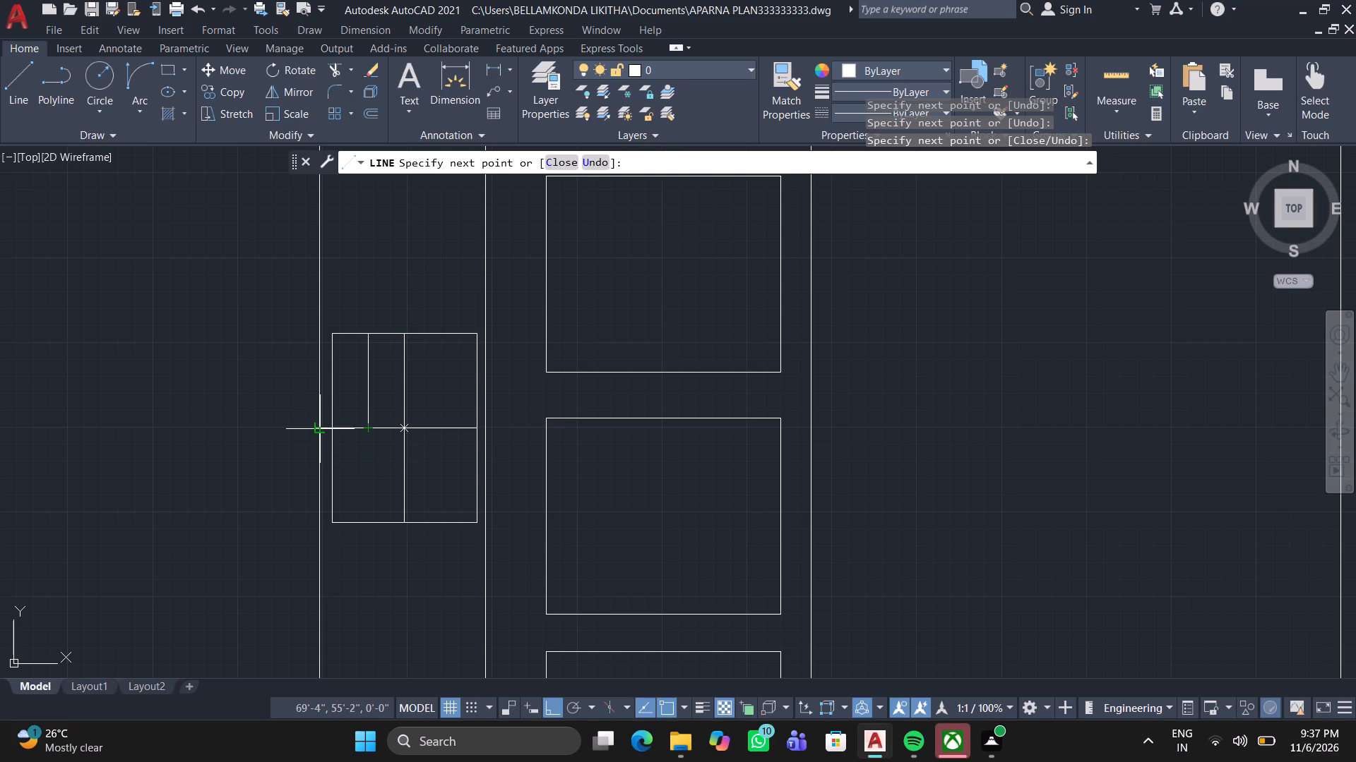
click(336, 427)
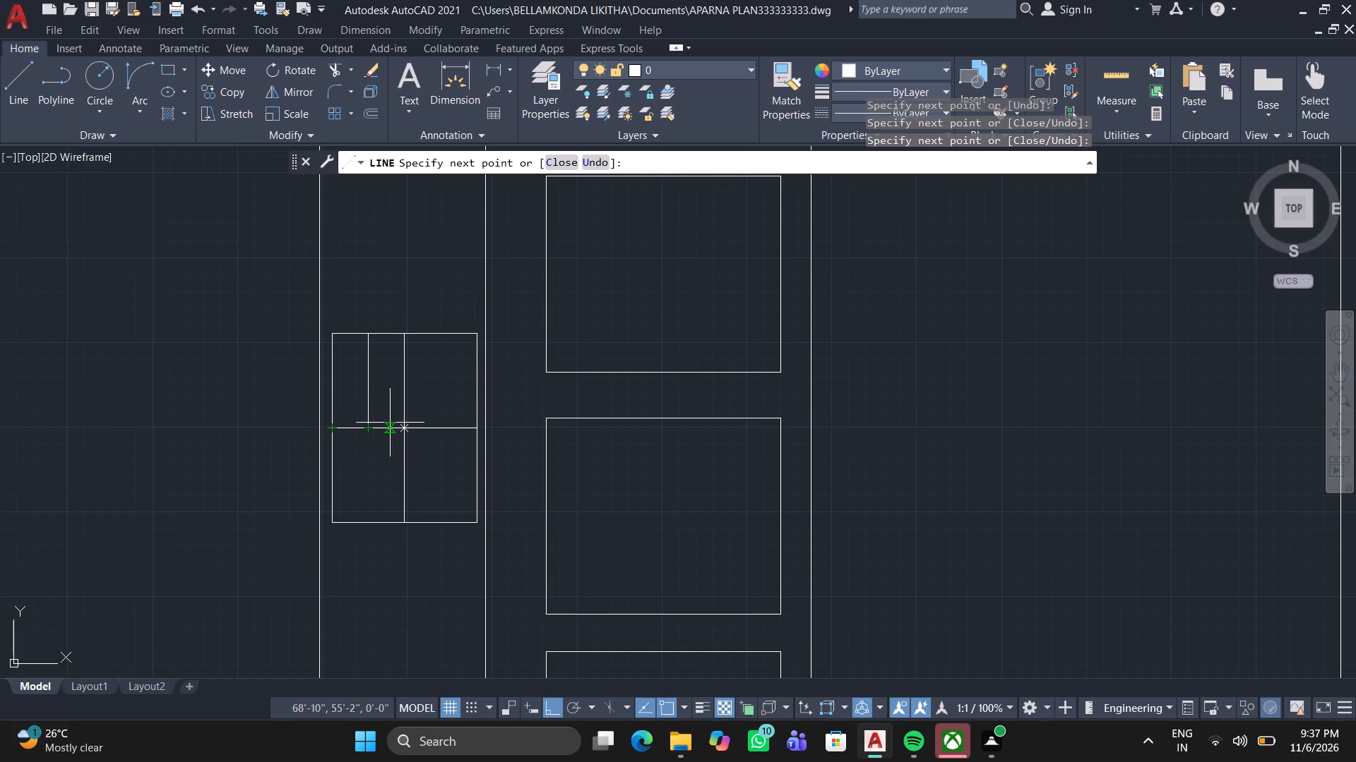
click(400, 431)
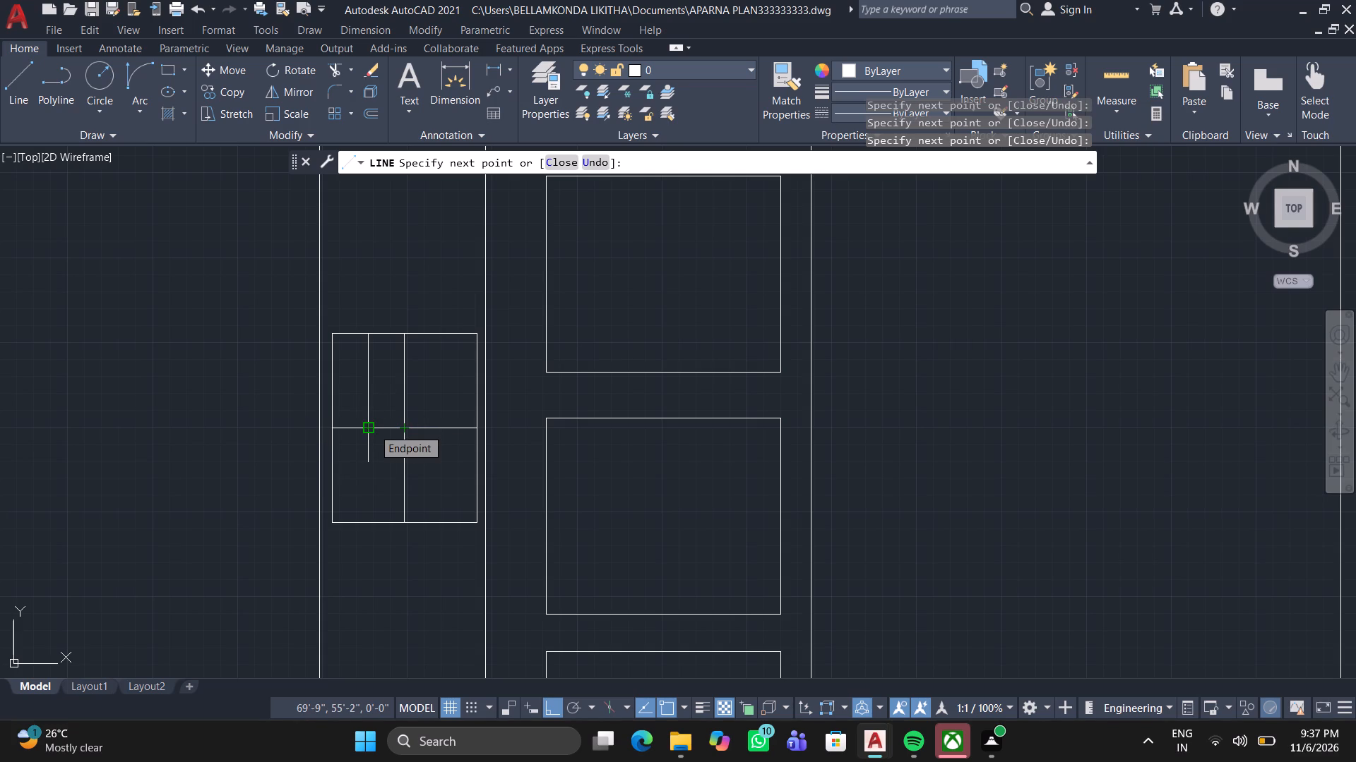
key(Escape)
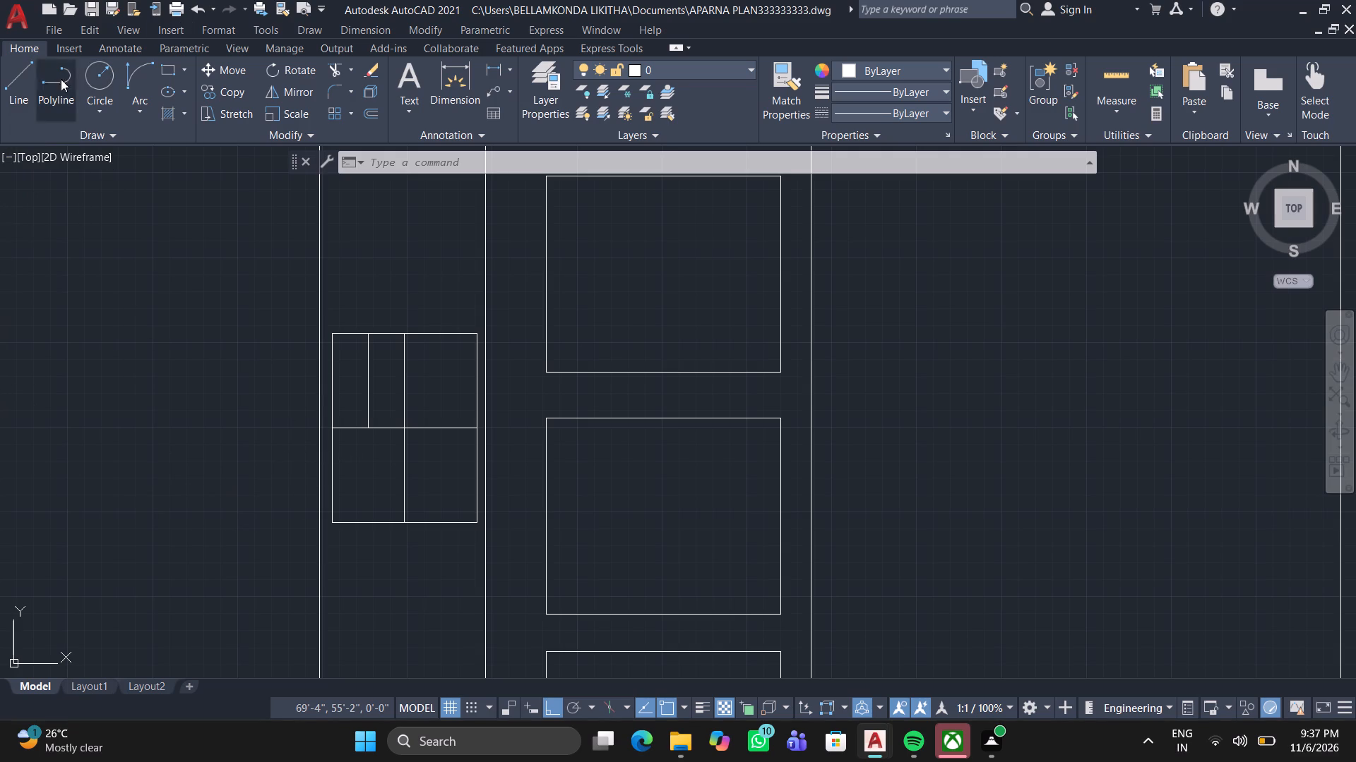
Draw a horizontal centre line across the north-west quadrant, from the rectangle's vertical centre line to its west side.
click(13, 82)
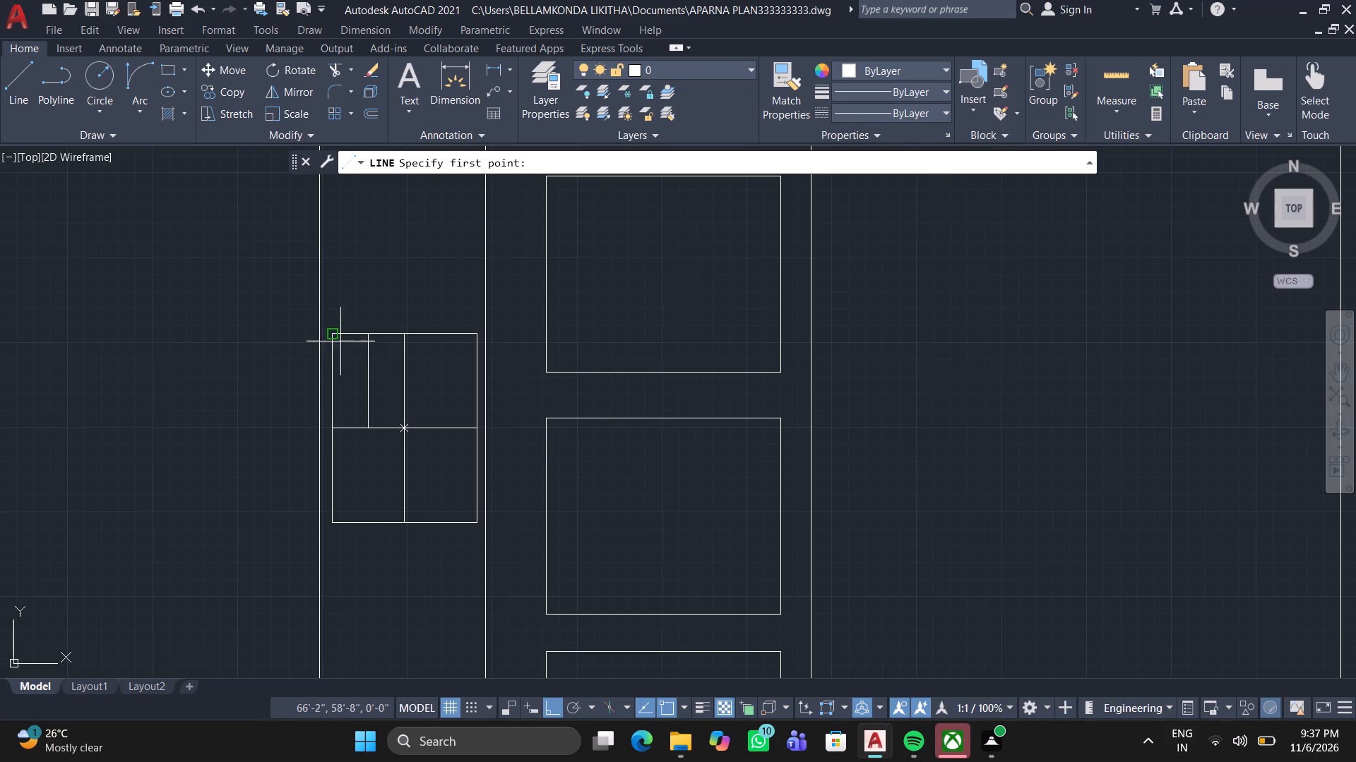
click(401, 431)
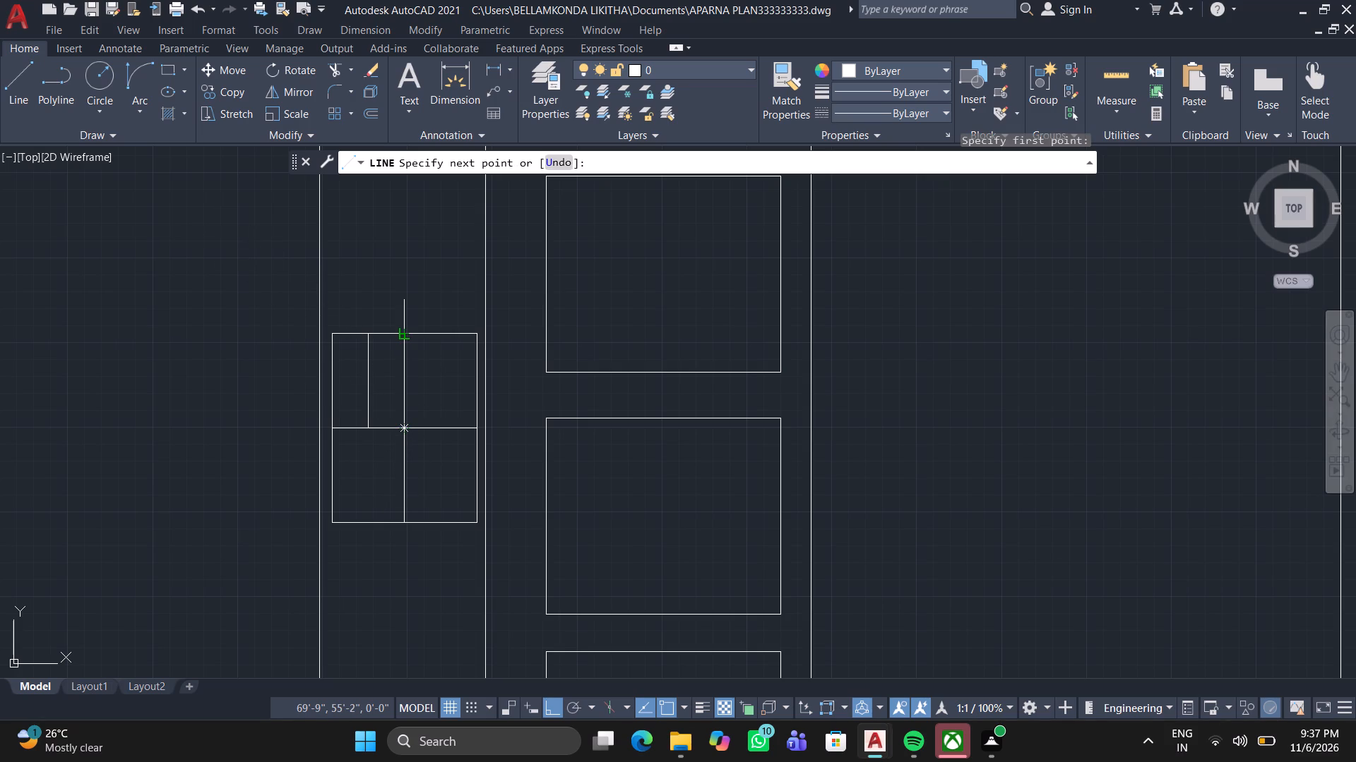
click(399, 329)
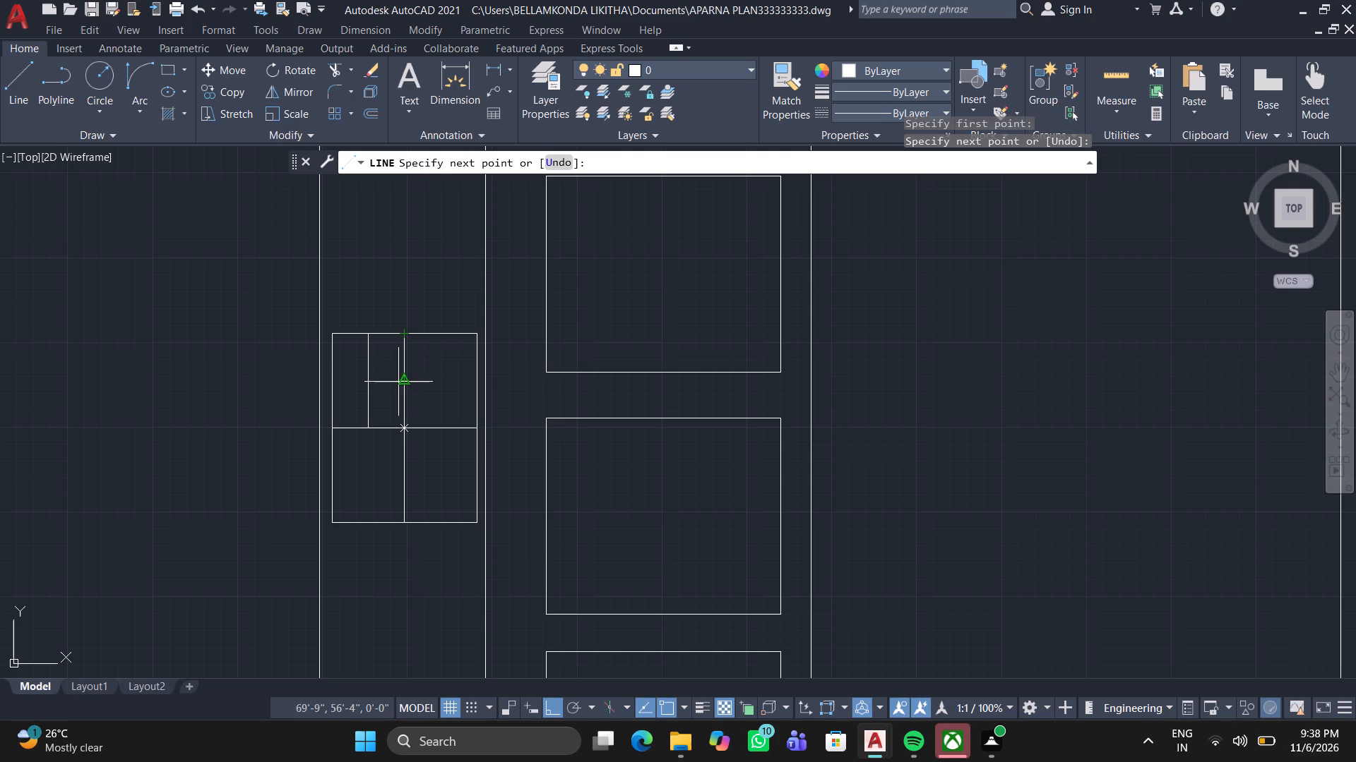
click(400, 382)
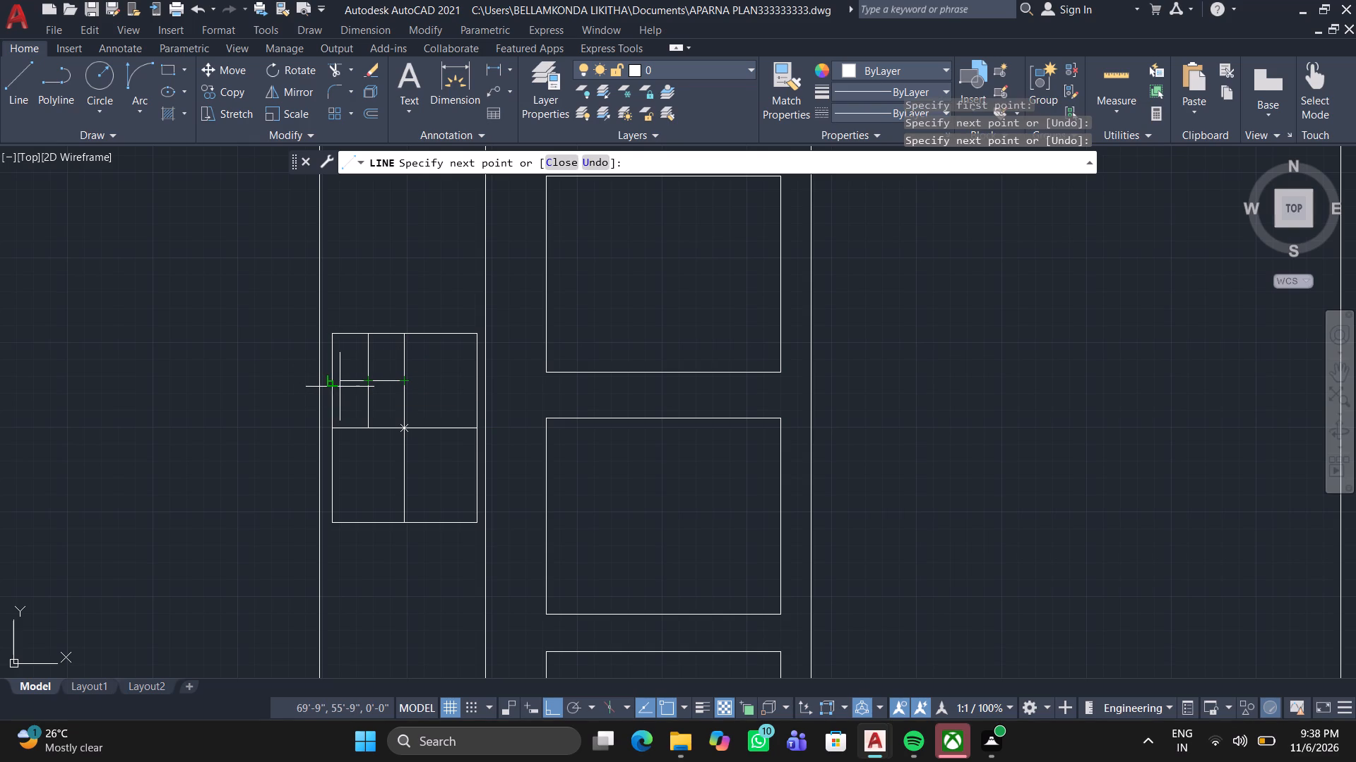
click(330, 386)
key(Escape)
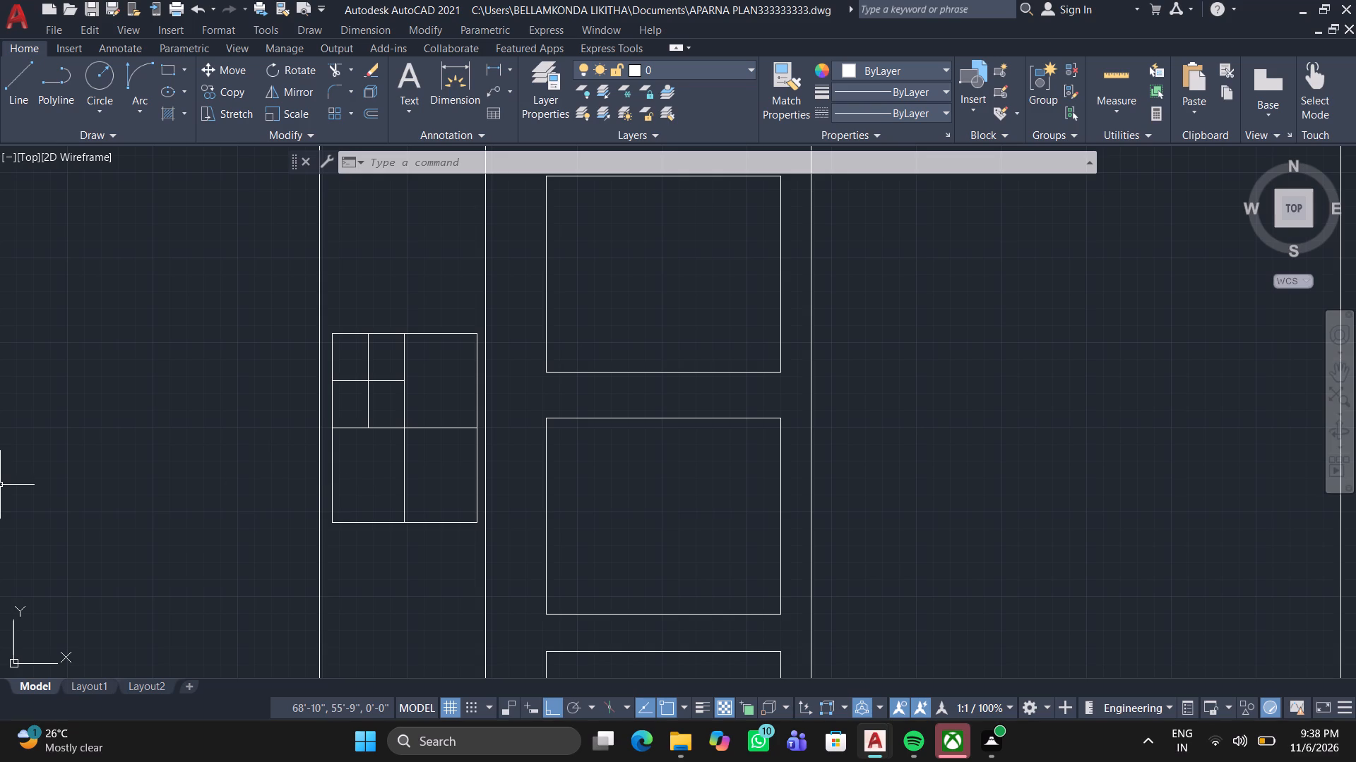
Draw a small circle centred on the crossing of the north-west quadrant's centre lines.
click(93, 71)
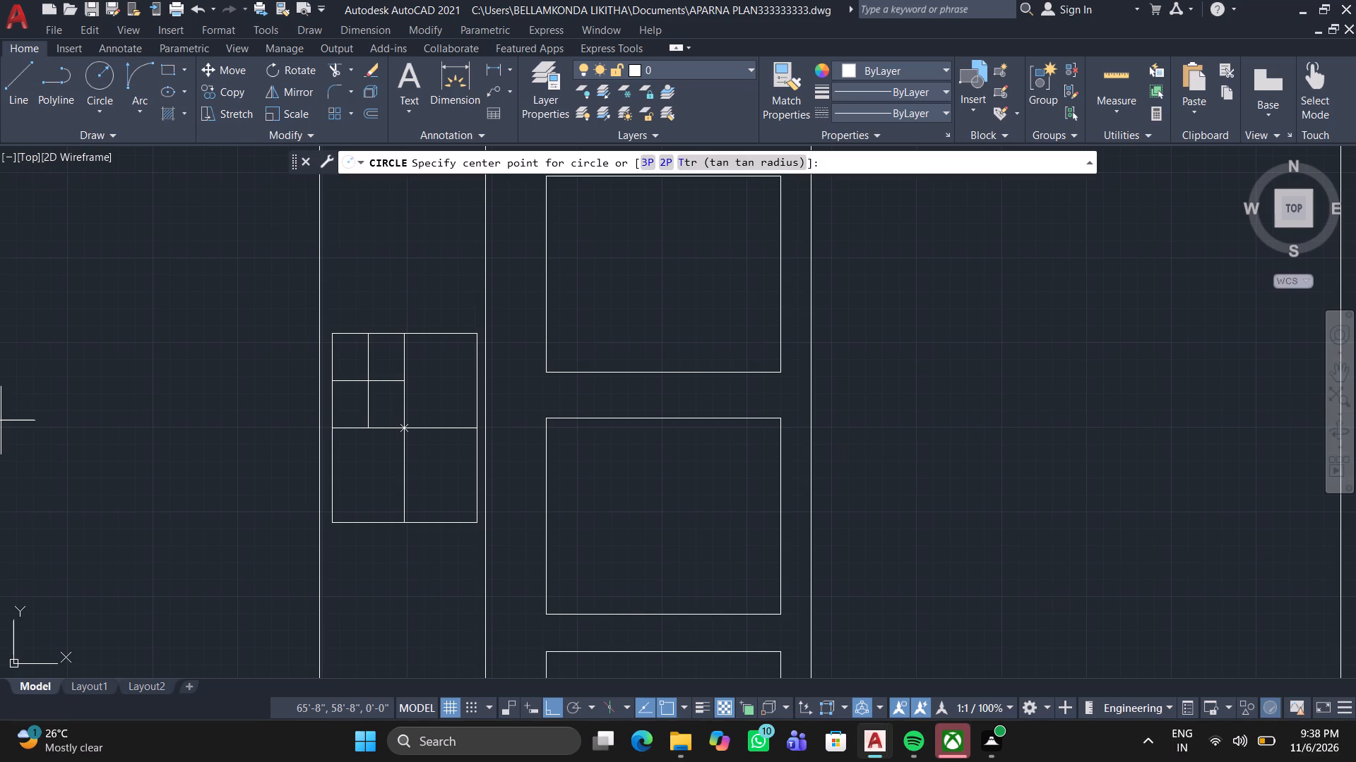
click(368, 382)
scroll(365, 378, up, 2)
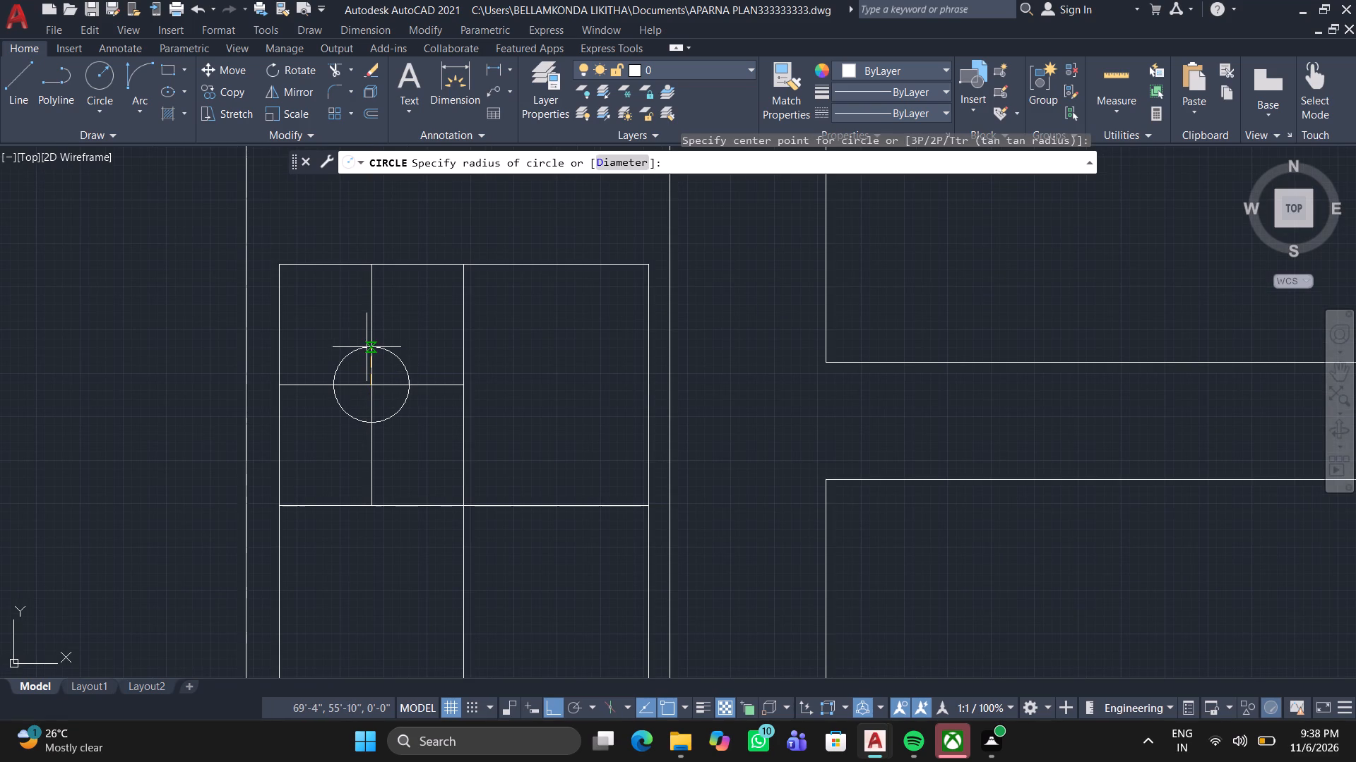
click(367, 347)
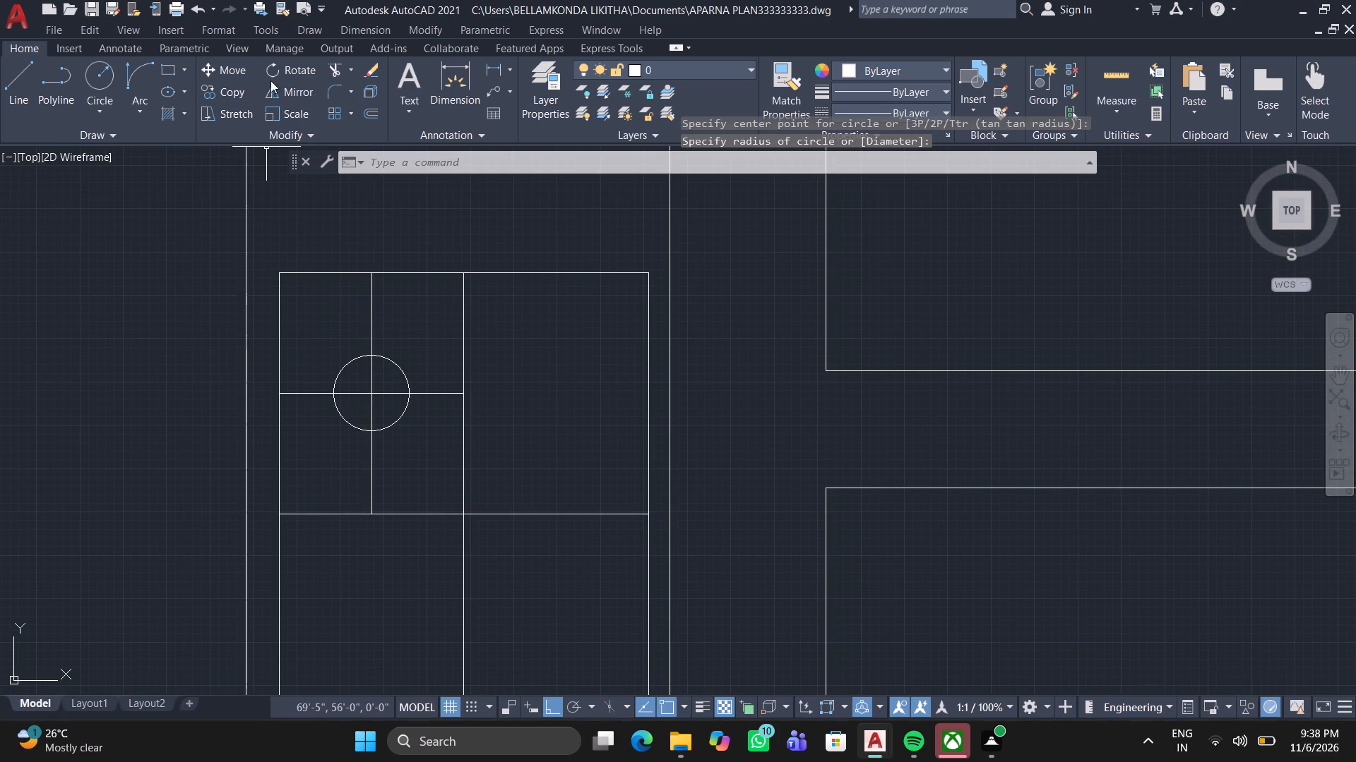
Trim away the vertical and horizontal centre-line portions inside the circle.
click(332, 70)
click(373, 410)
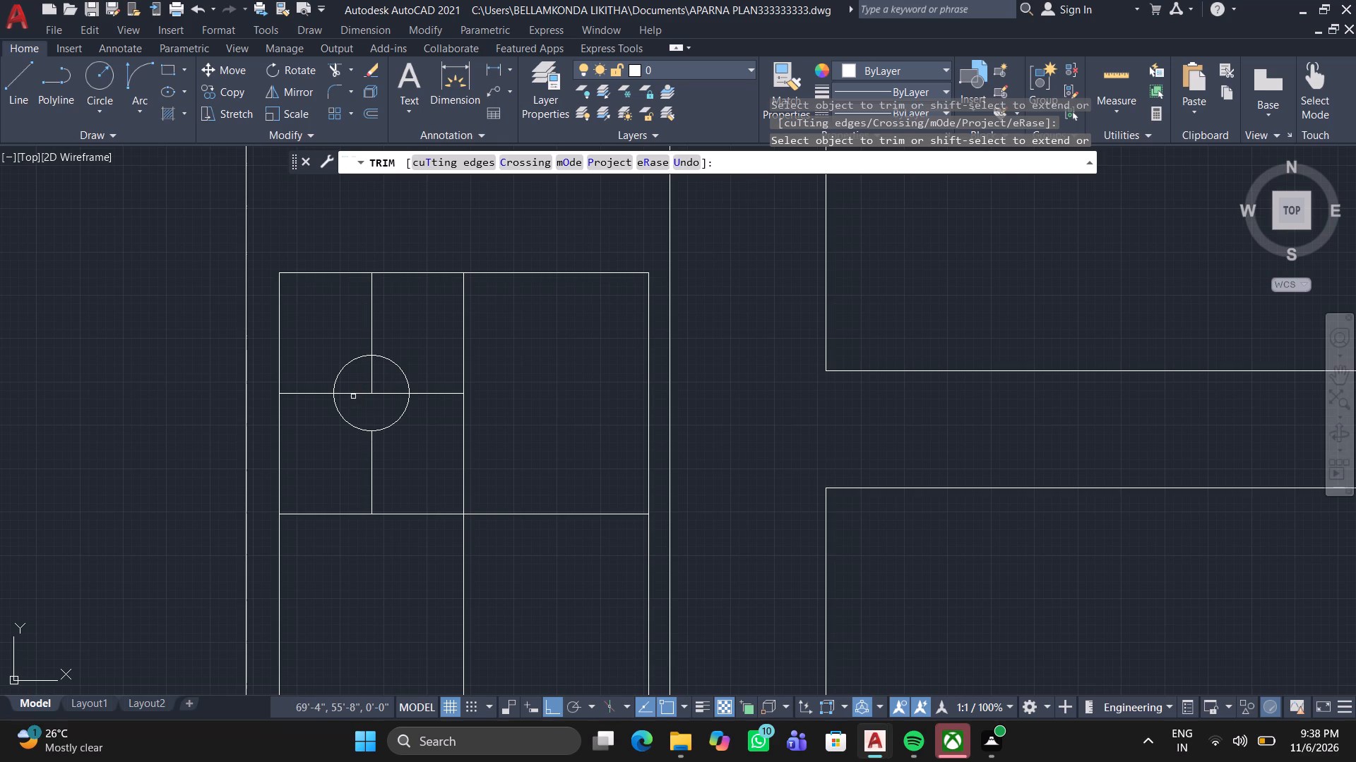
click(353, 394)
click(365, 382)
drag(377, 378, 388, 389)
click(389, 389)
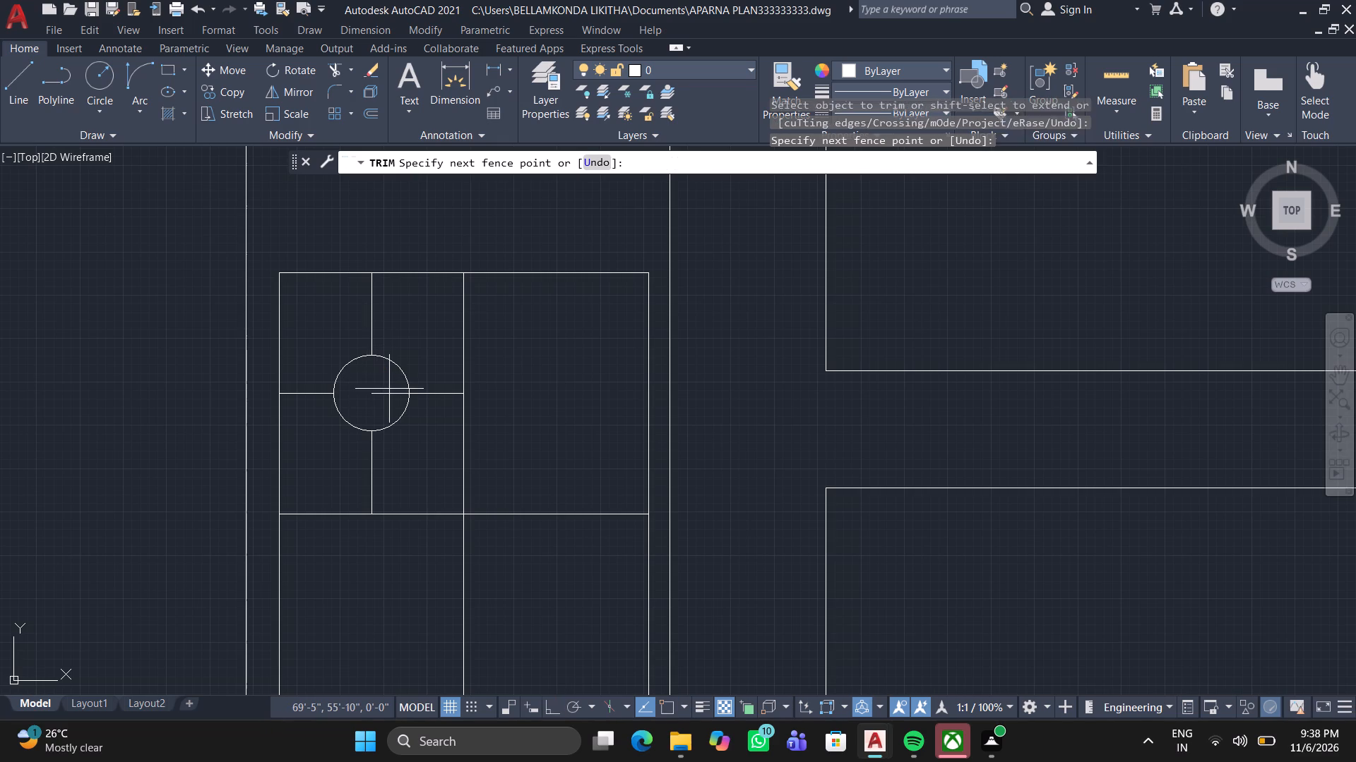
click(384, 397)
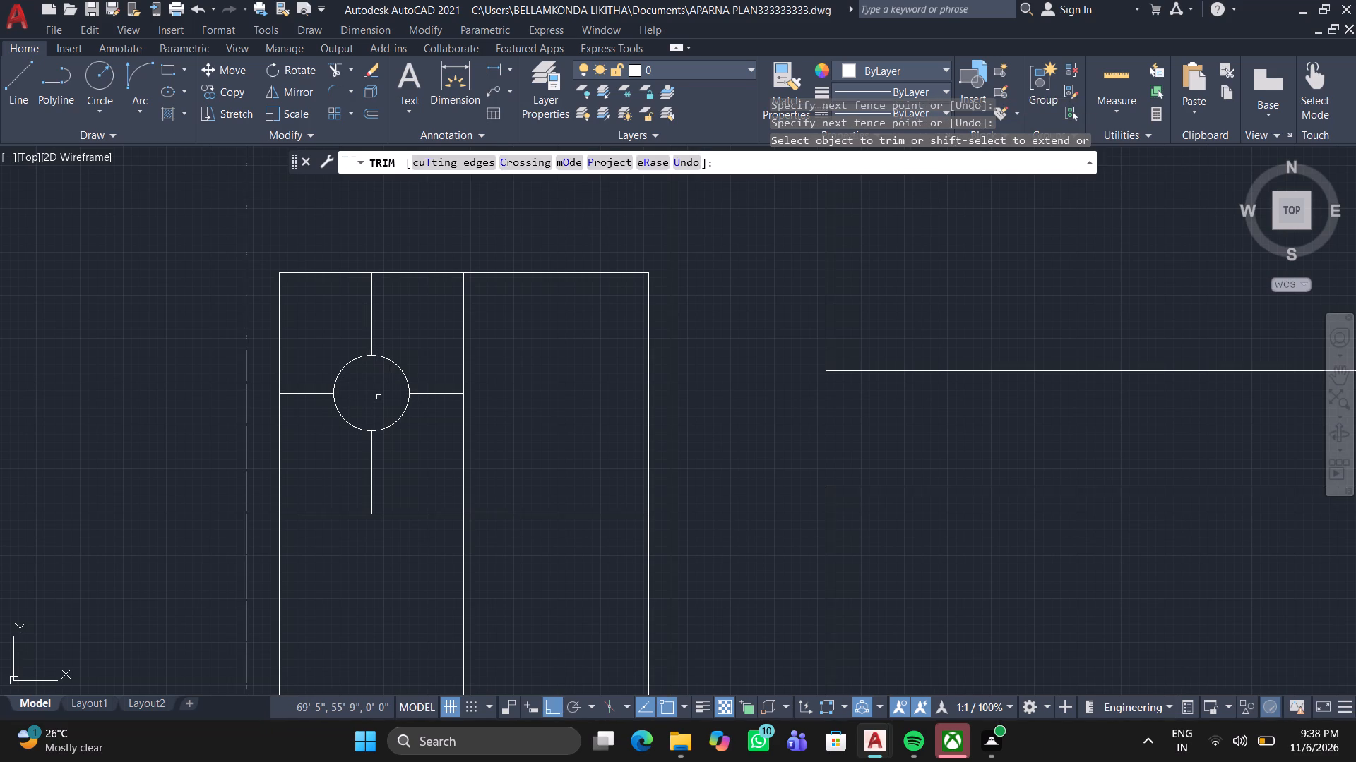
key(space)
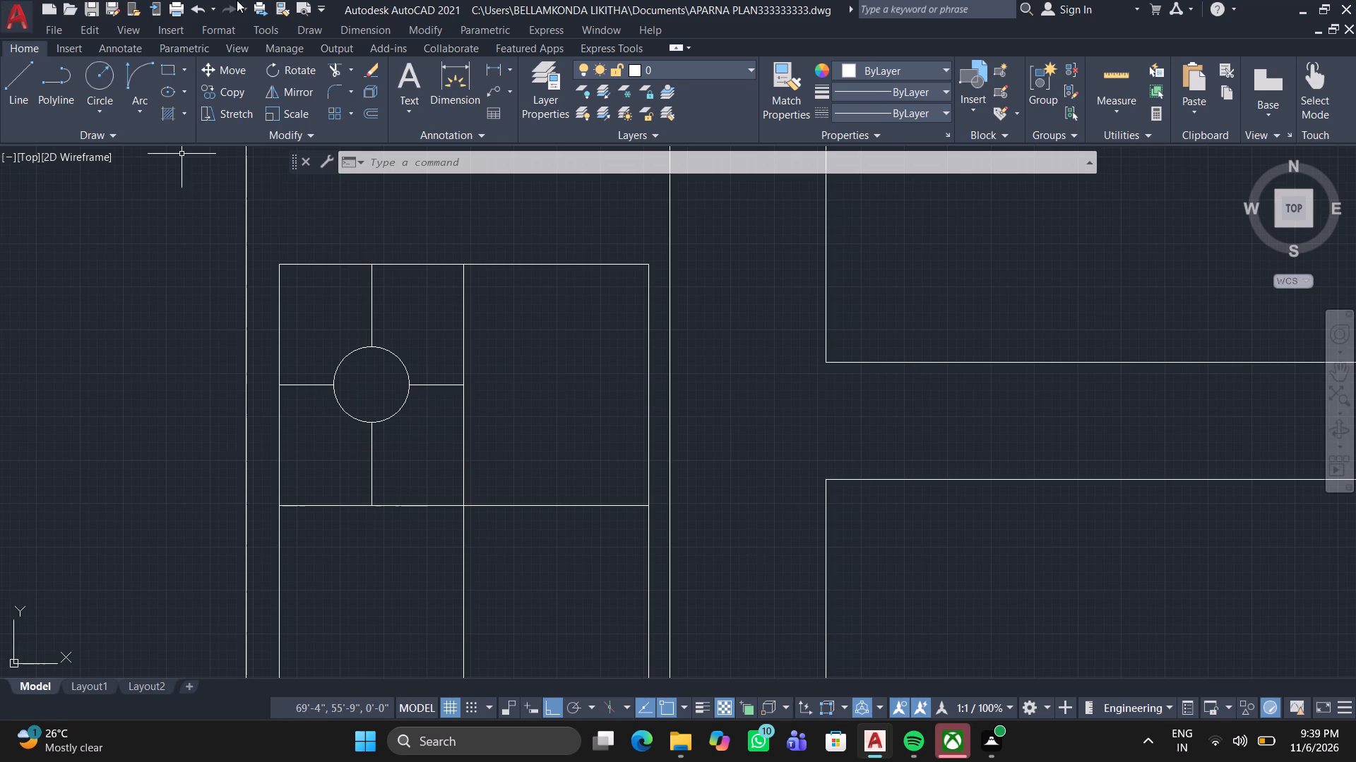
Draw a vertical line just east of the quadrant's vertical centre line, from its top edge through the circle to its bottom edge.
click(408, 380)
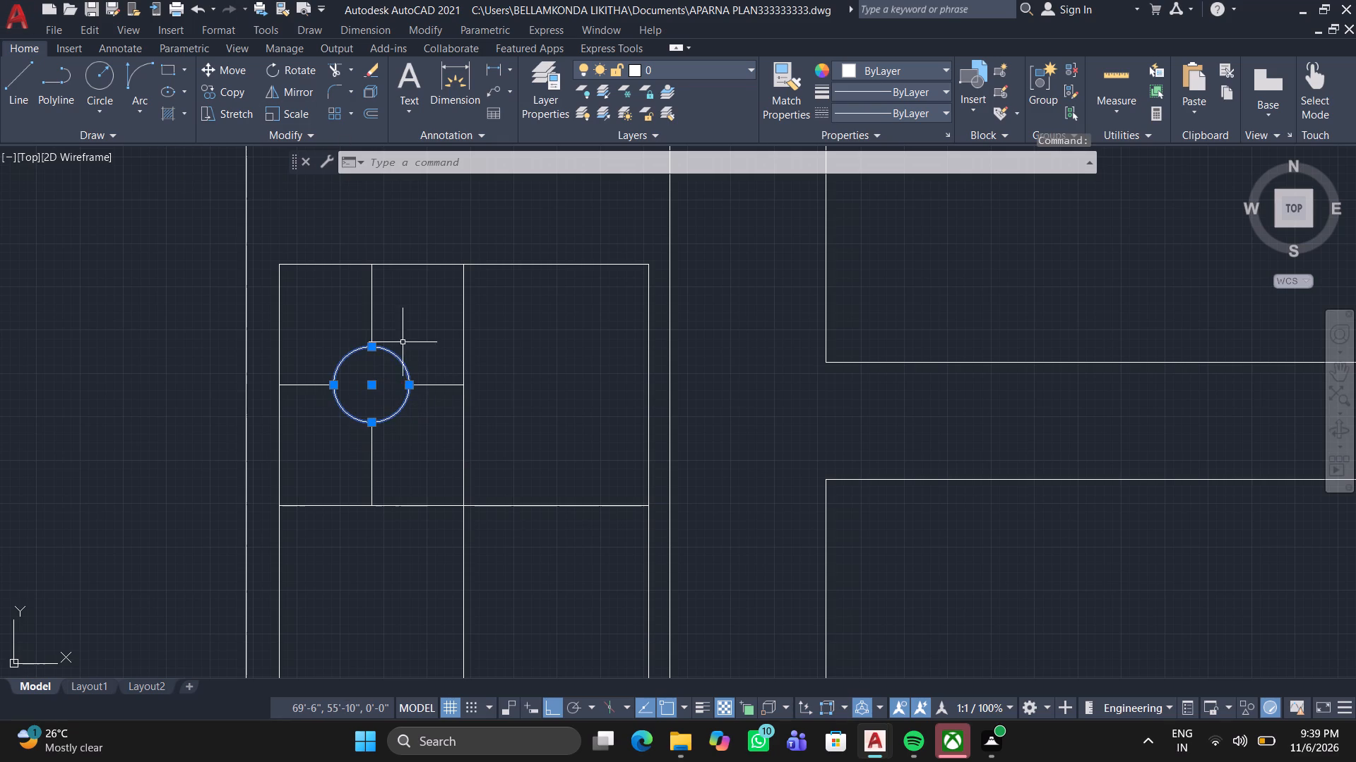
click(18, 66)
scroll(372, 315, up, 2)
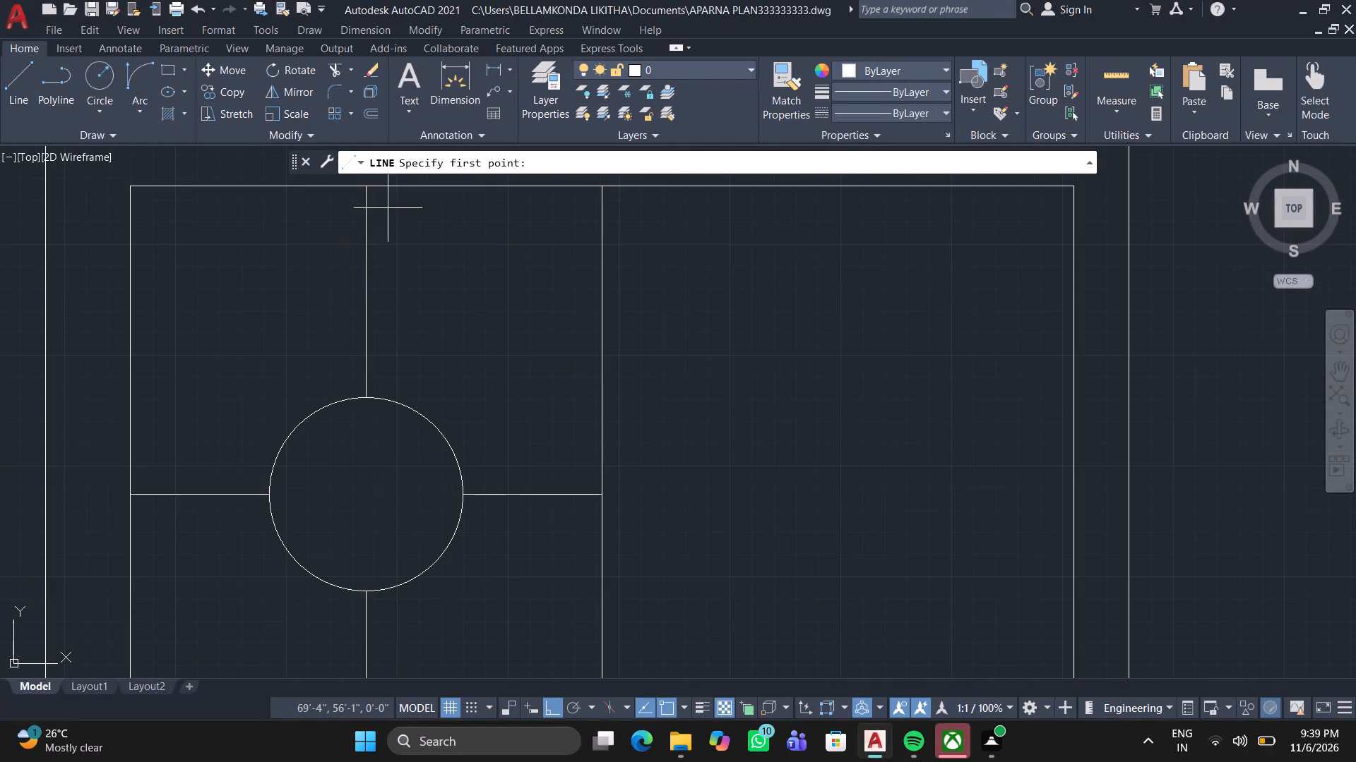
middle_drag(388, 208, 352, 217)
click(347, 198)
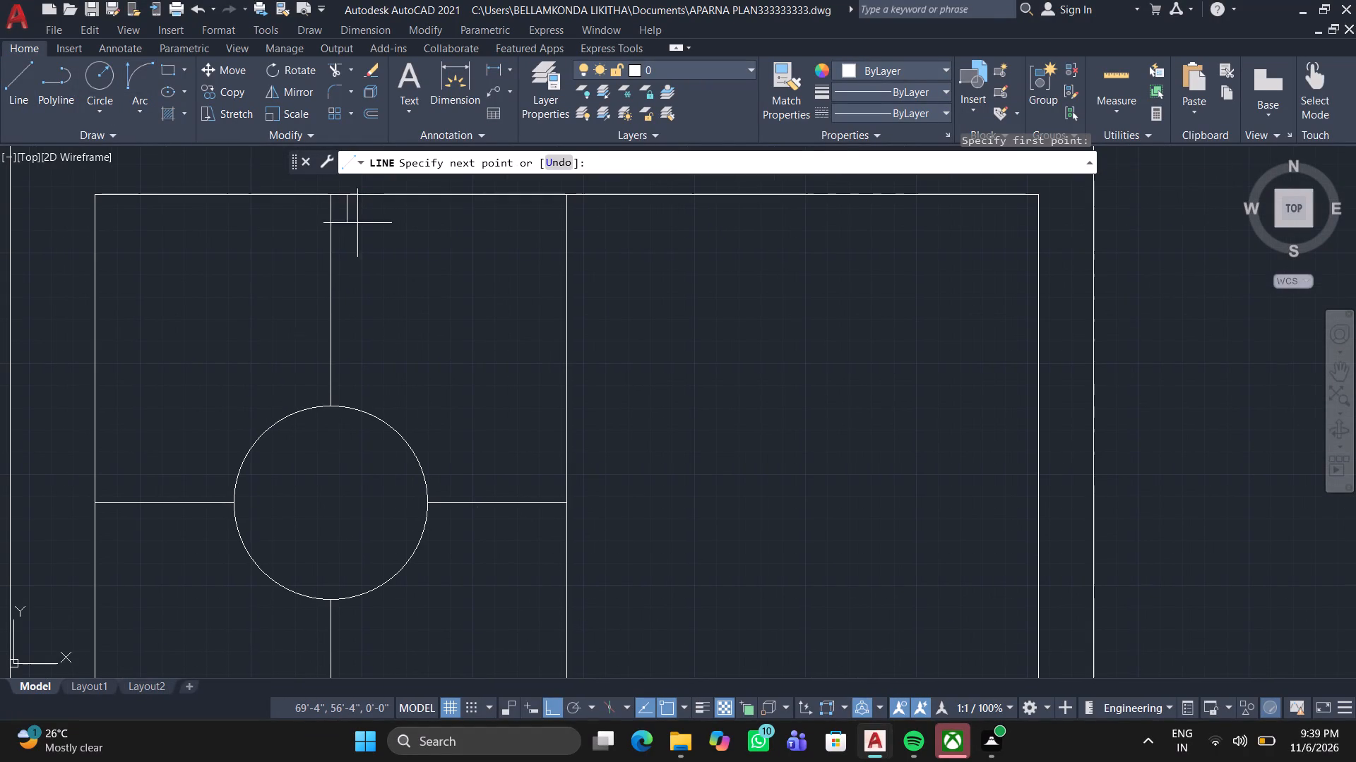
click(355, 603)
middle_drag(355, 603, 347, 579)
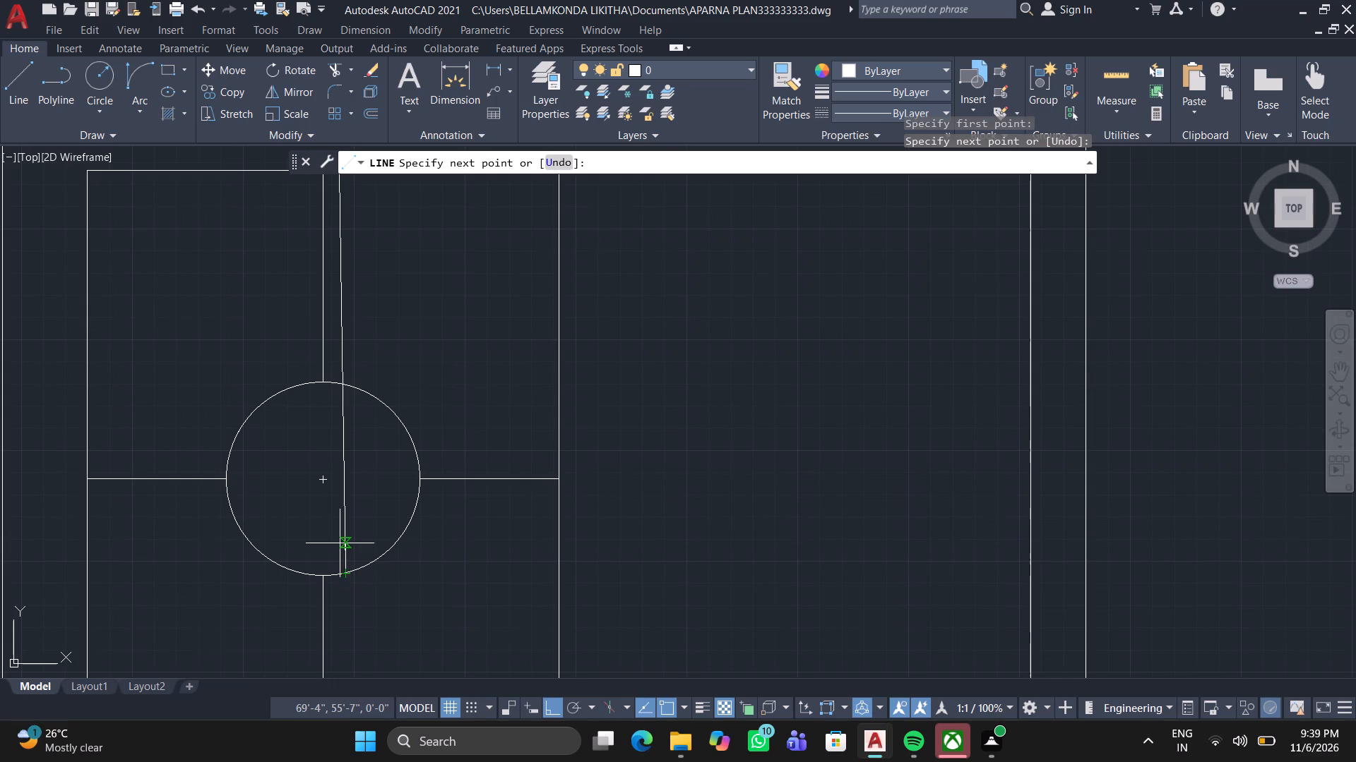
key(ctrl+z)
middle_drag(352, 587, 302, 451)
middle_drag(299, 644, 269, 544)
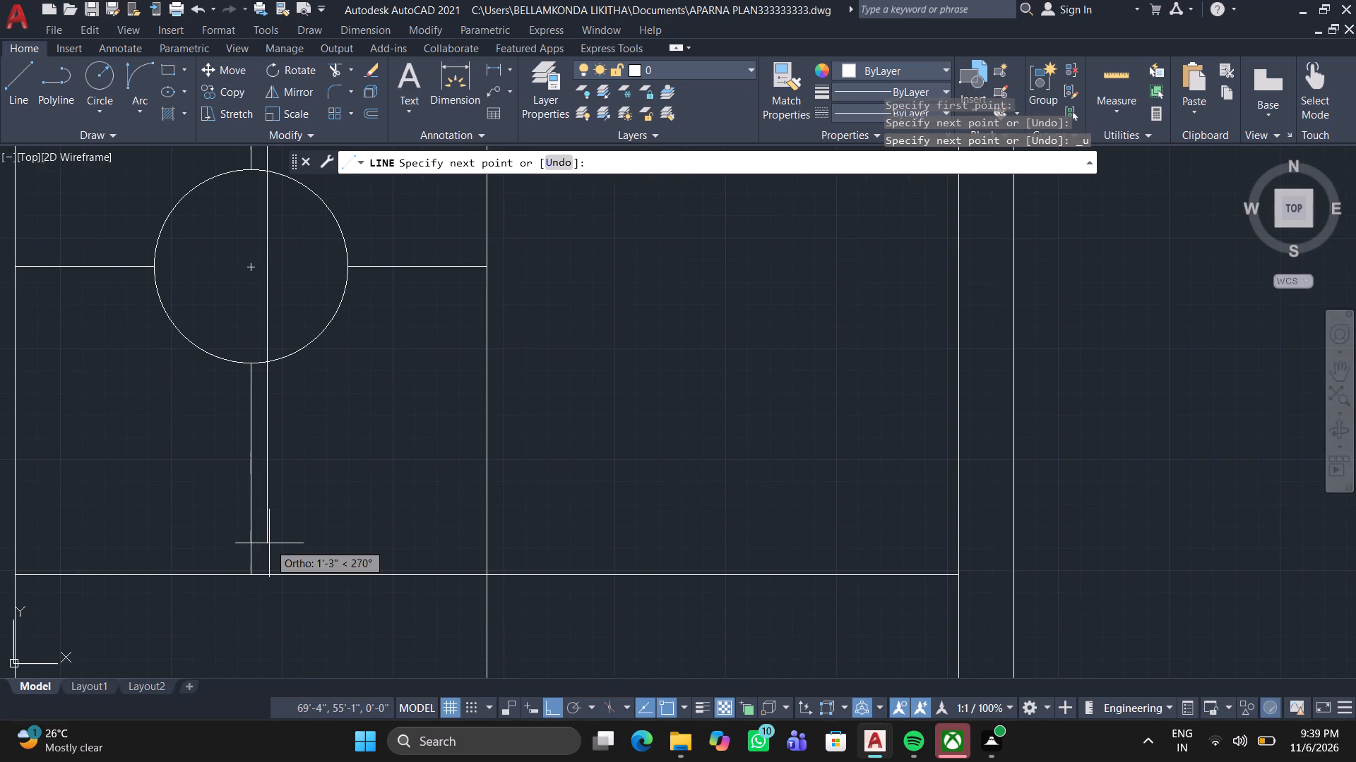
click(266, 571)
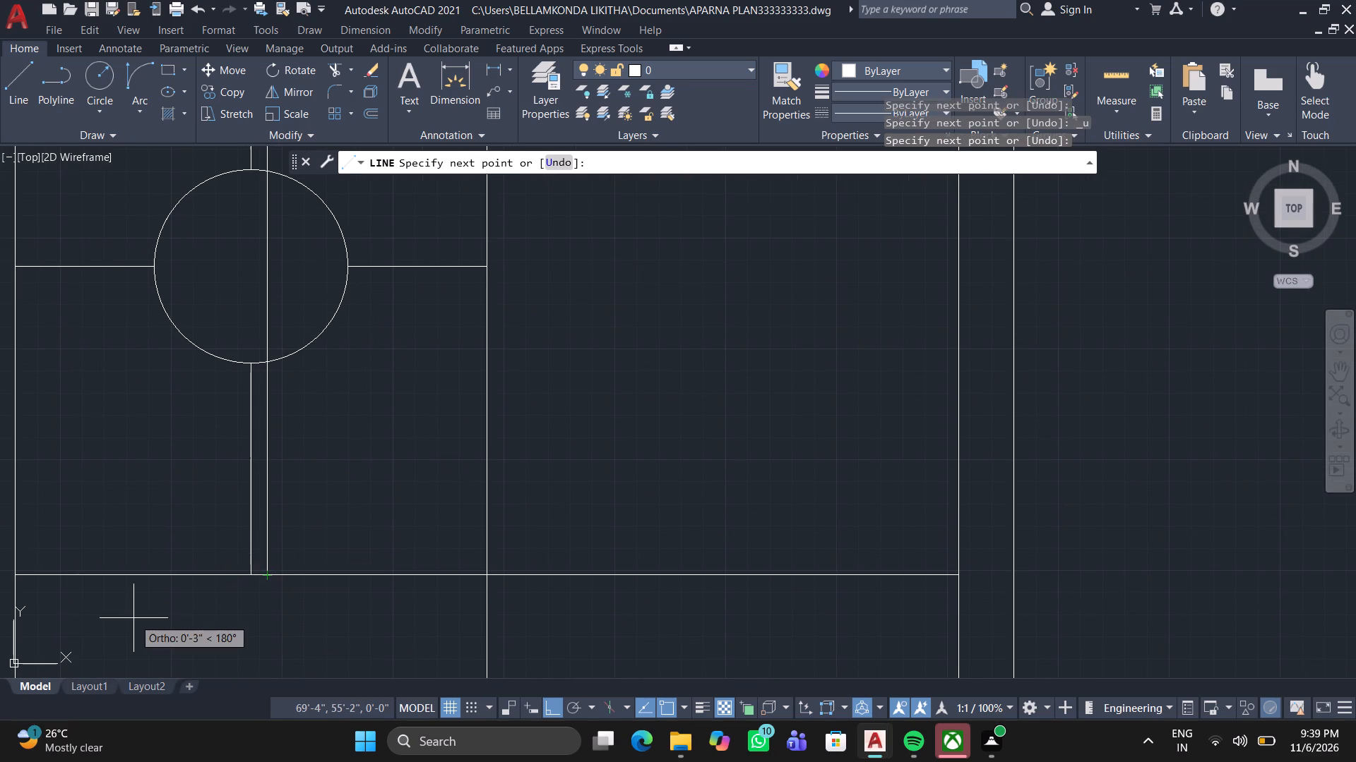
key(space)
Draw a matching vertical line just west of the quadrant's vertical centre line, spanning from its bottom edge to its top edge.
key(space)
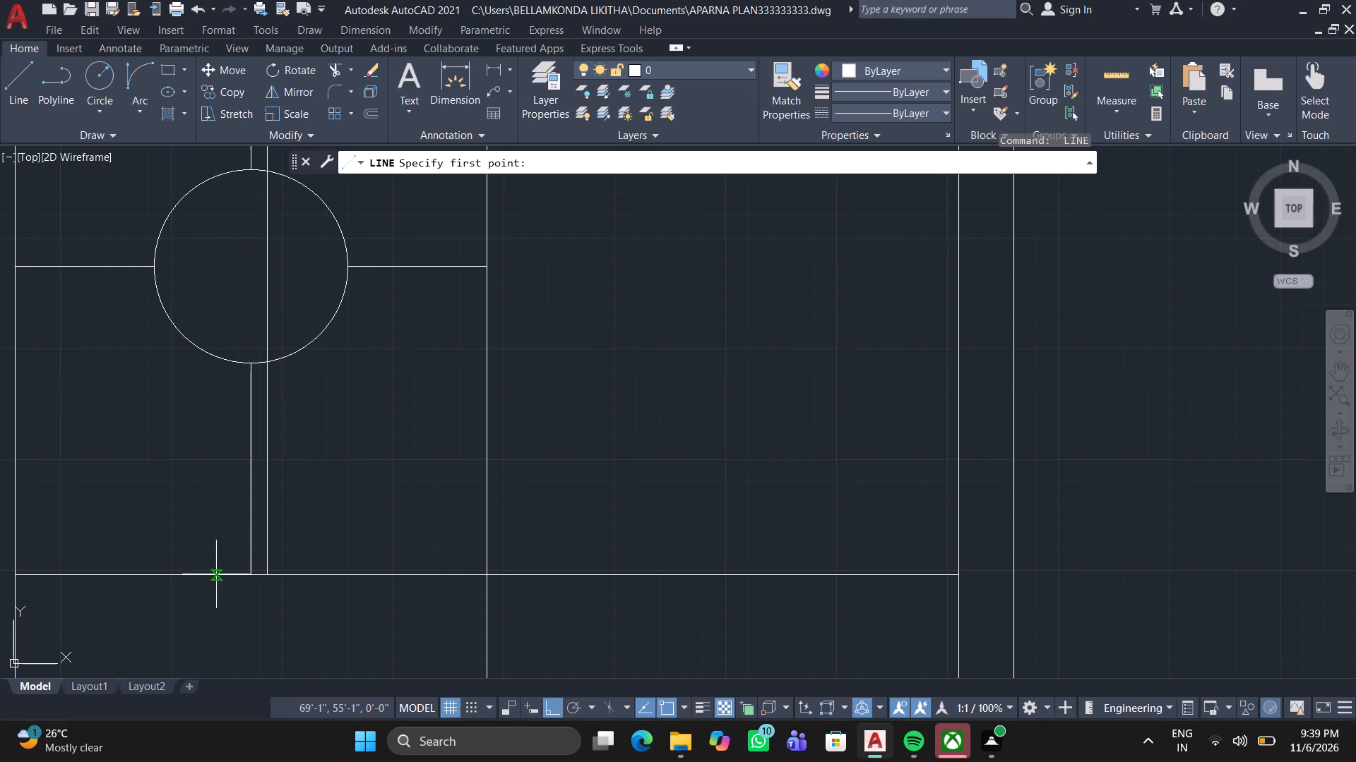
click(250, 574)
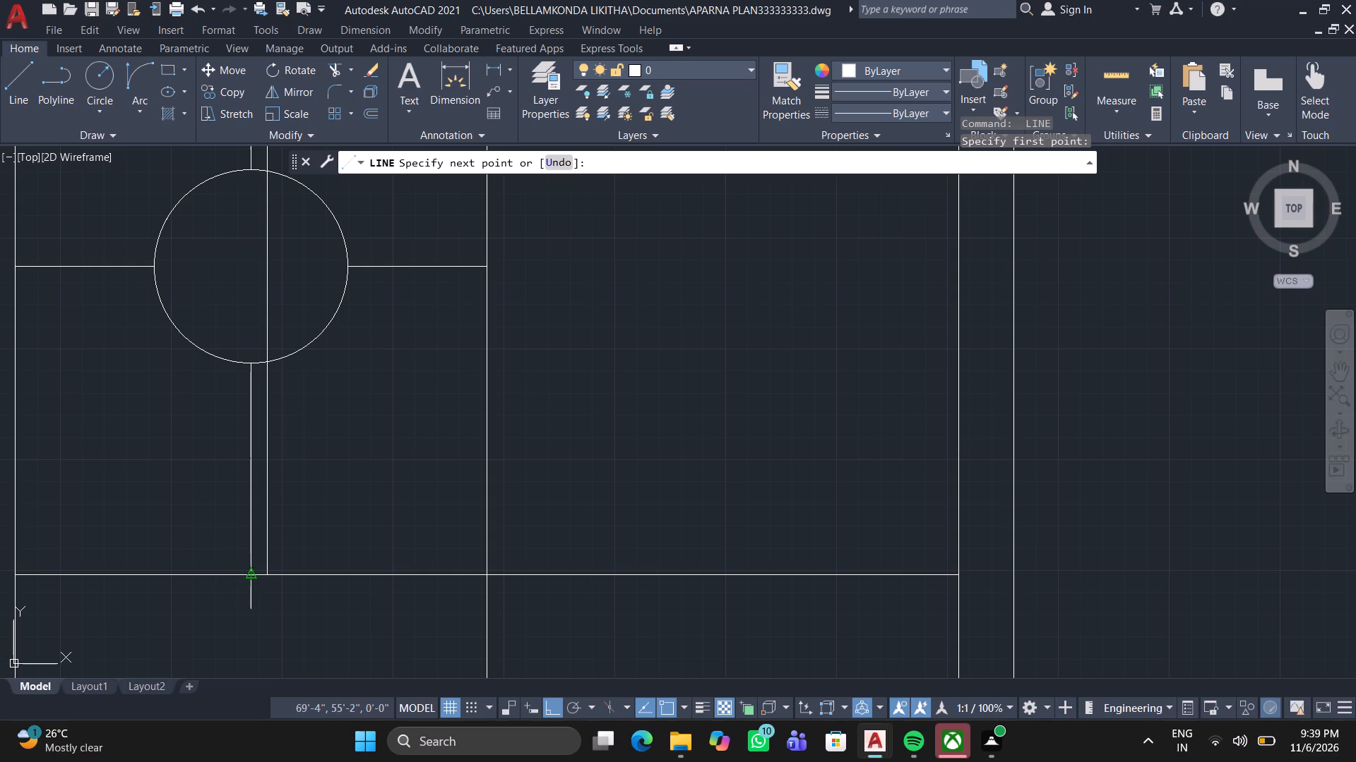
click(235, 577)
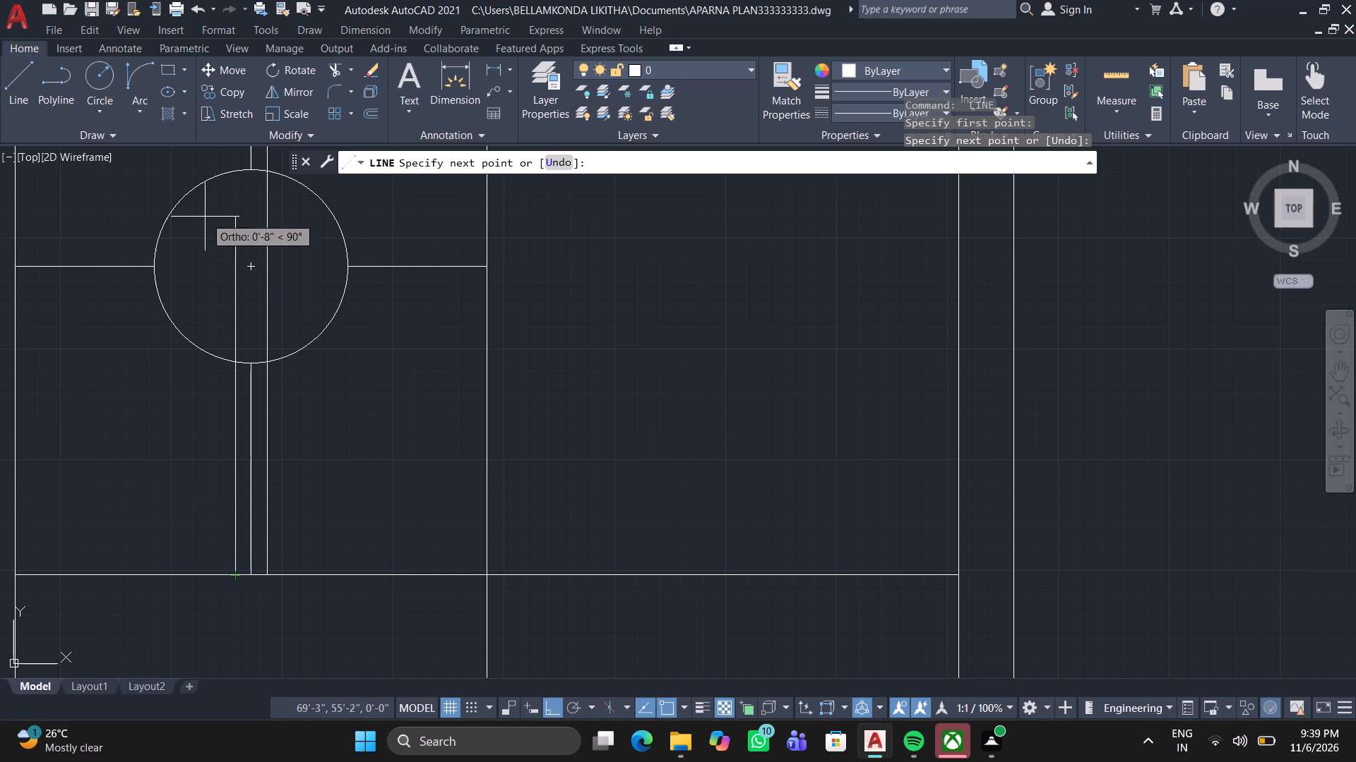
middle_drag(205, 217, 206, 344)
scroll(205, 217, down, 1)
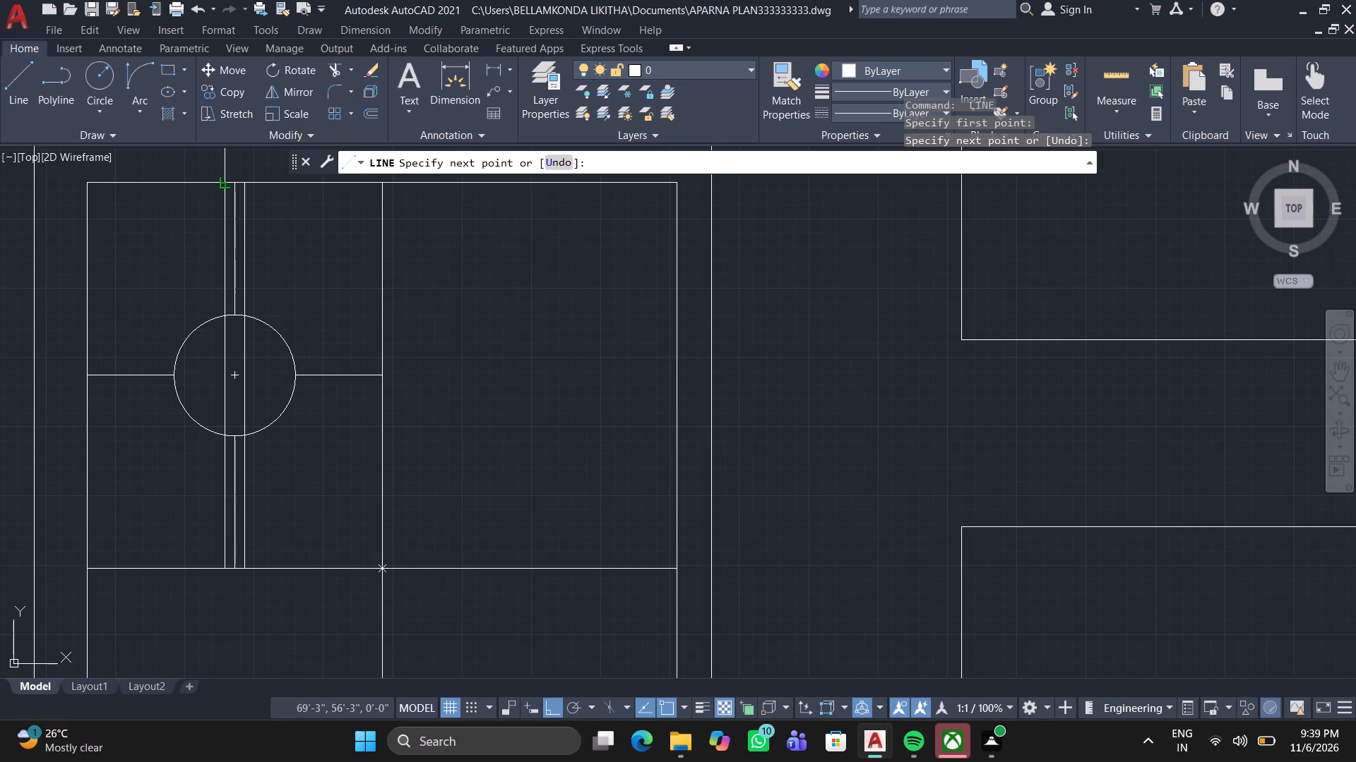
click(228, 183)
key(space)
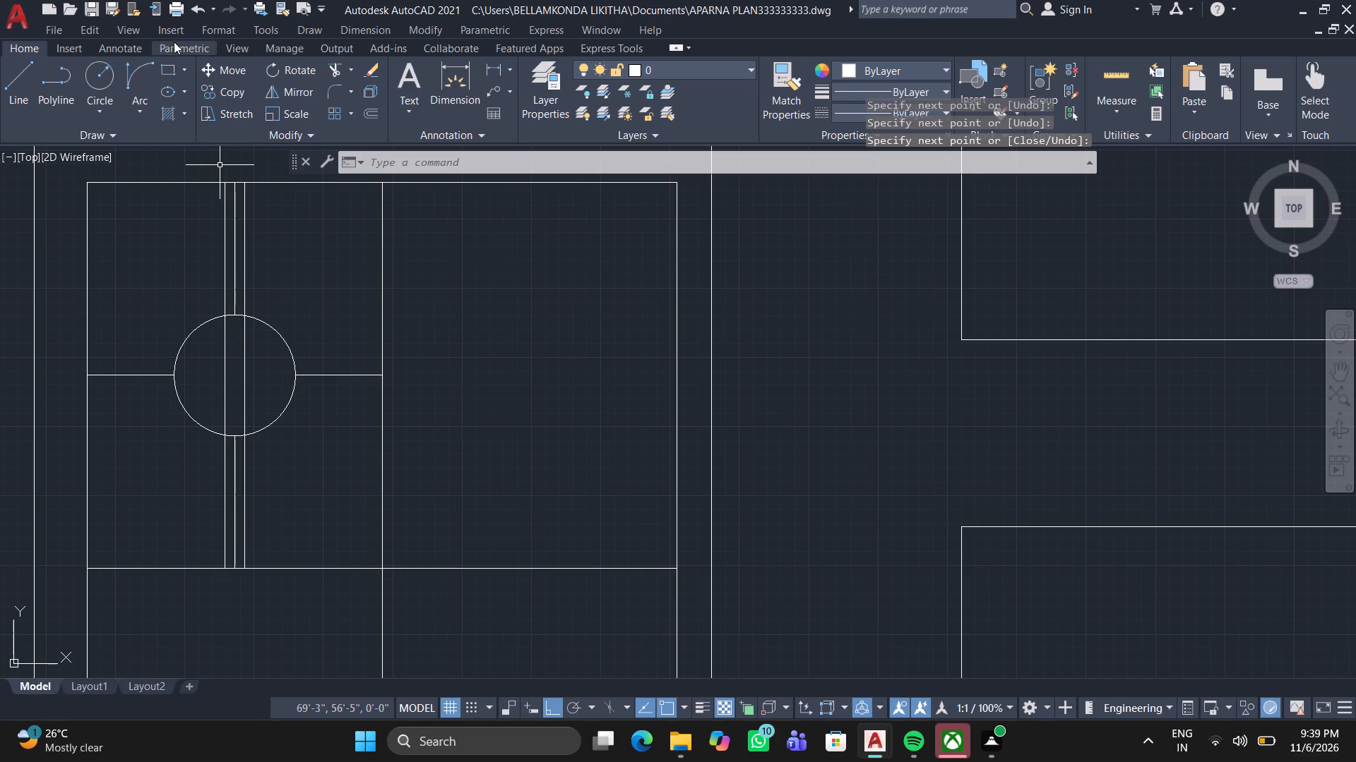
Trim both parallel vertical lines inside the circle and remove the centre-line segments between them above and below it.
click(330, 68)
click(258, 350)
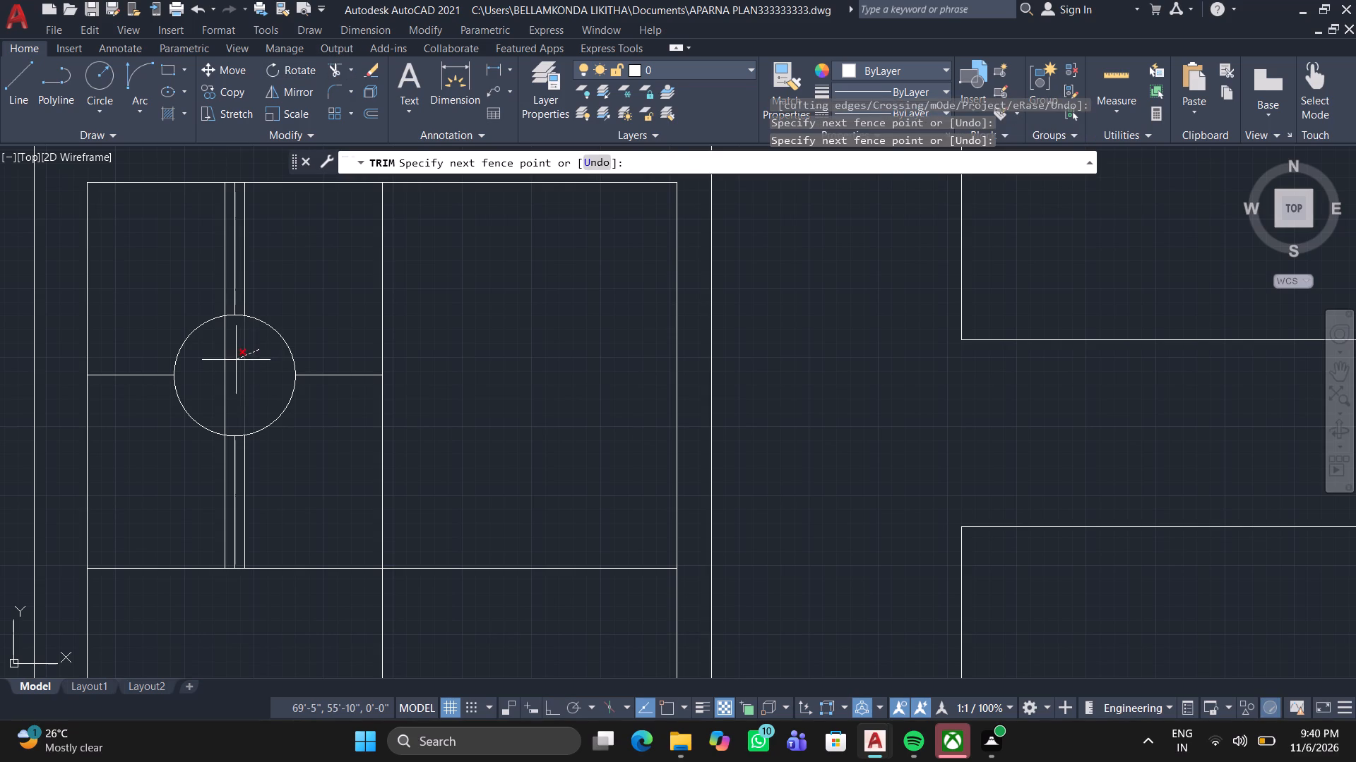
click(215, 366)
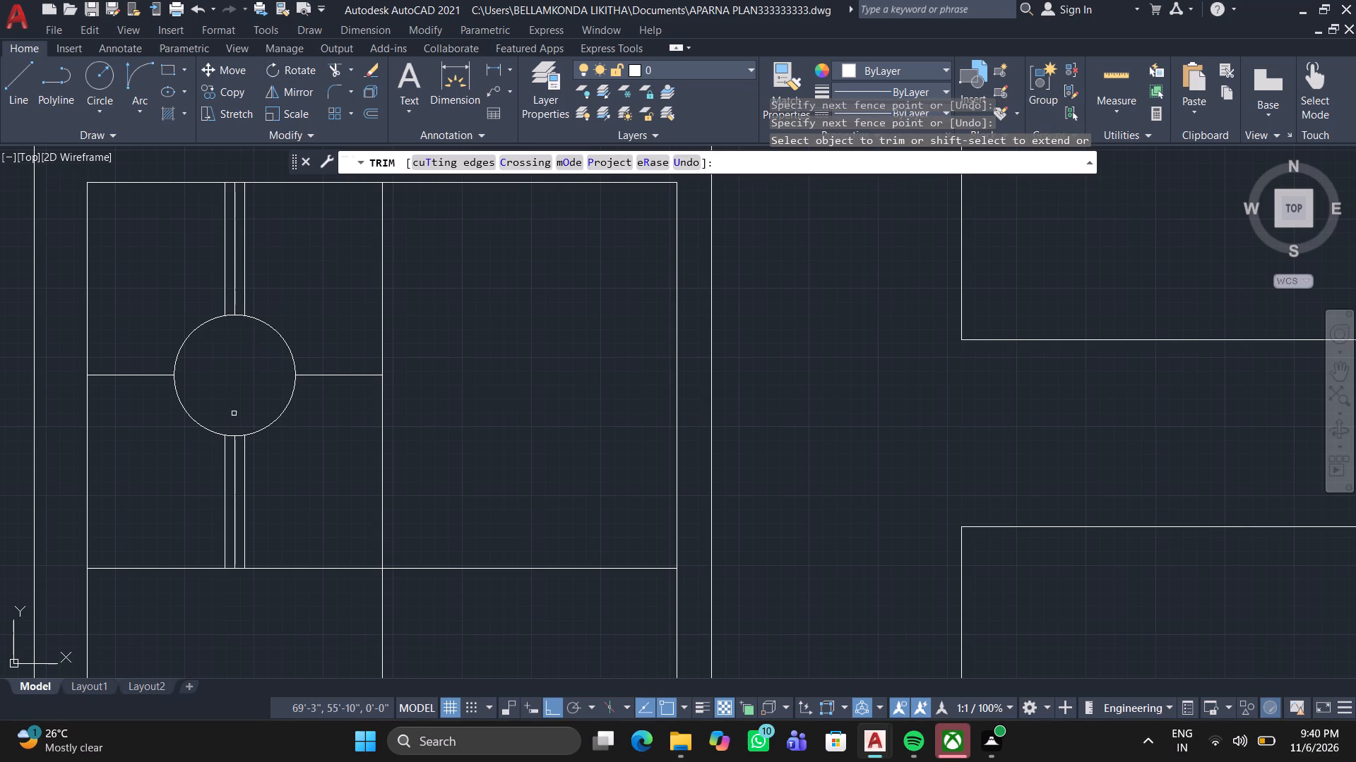
click(236, 451)
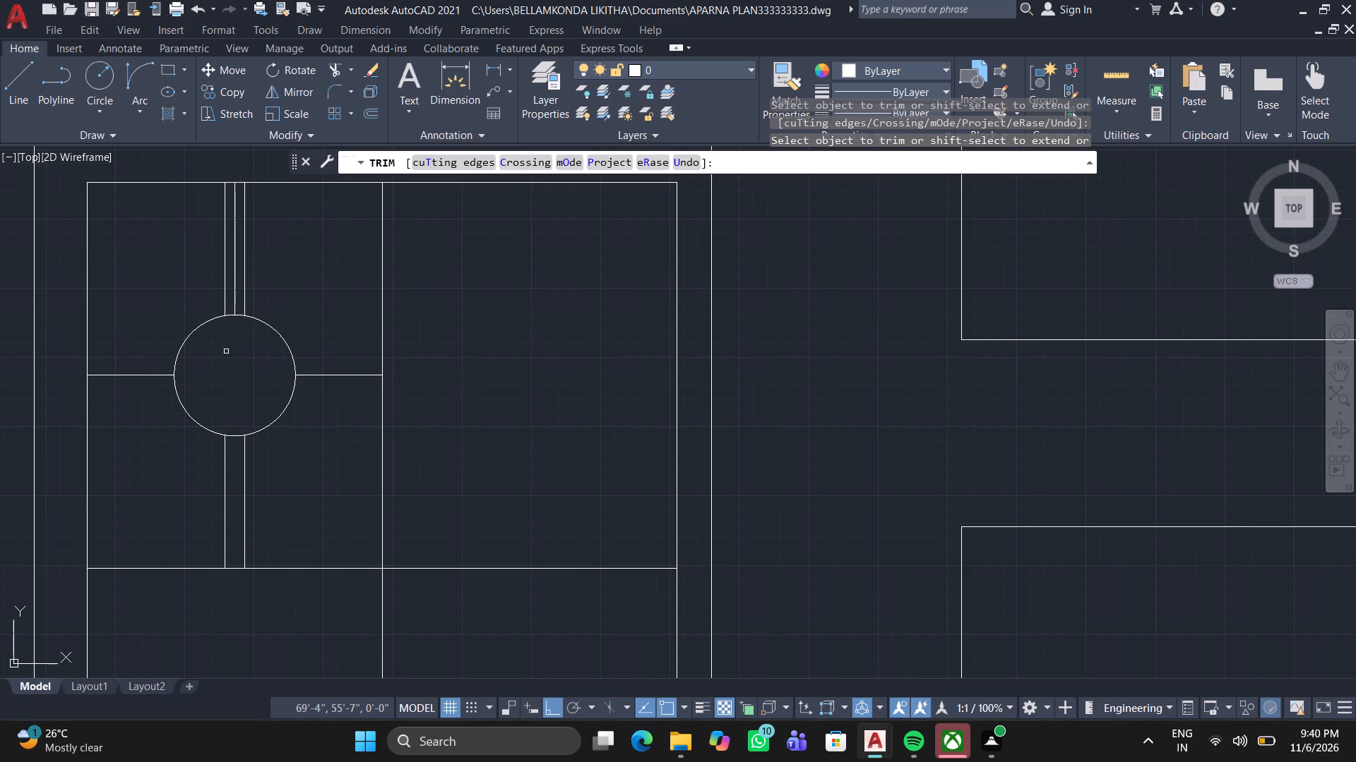
middle_drag(226, 351, 227, 375)
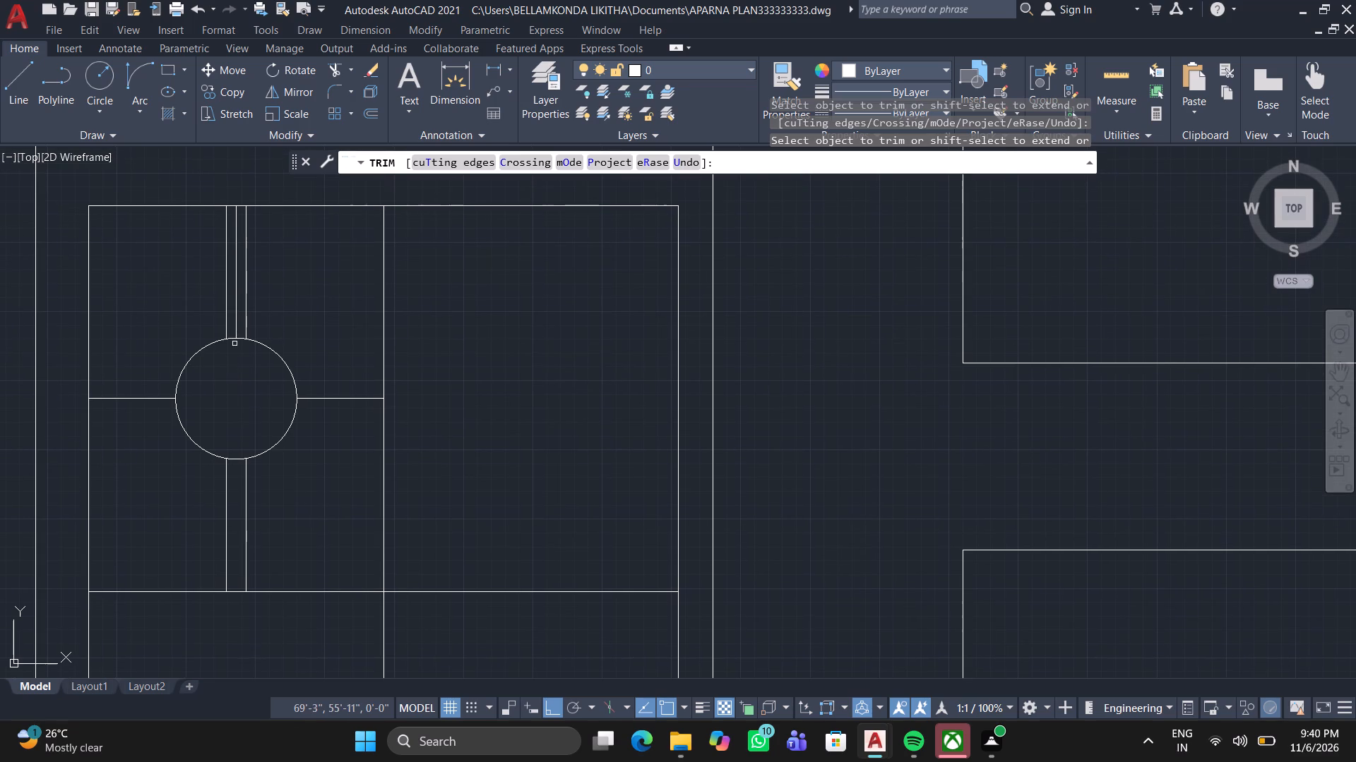
click(234, 325)
key(space)
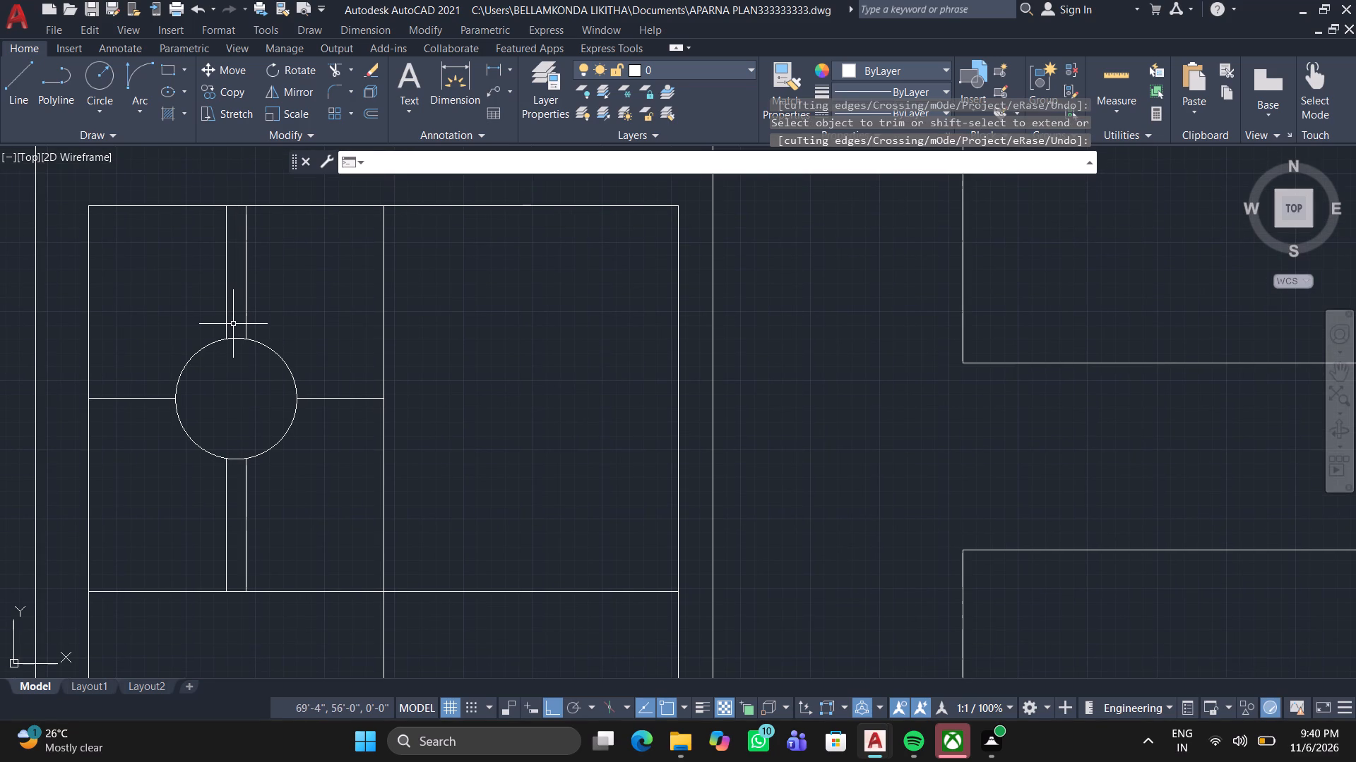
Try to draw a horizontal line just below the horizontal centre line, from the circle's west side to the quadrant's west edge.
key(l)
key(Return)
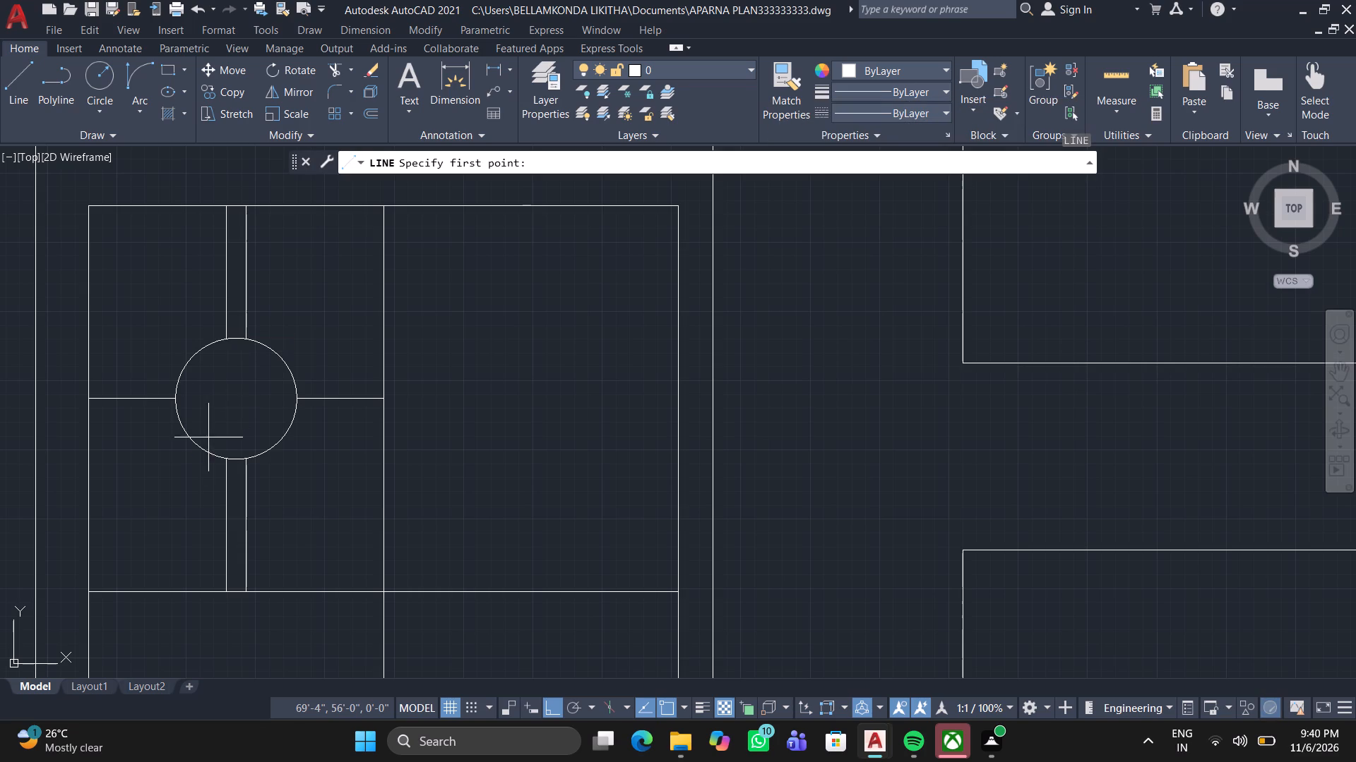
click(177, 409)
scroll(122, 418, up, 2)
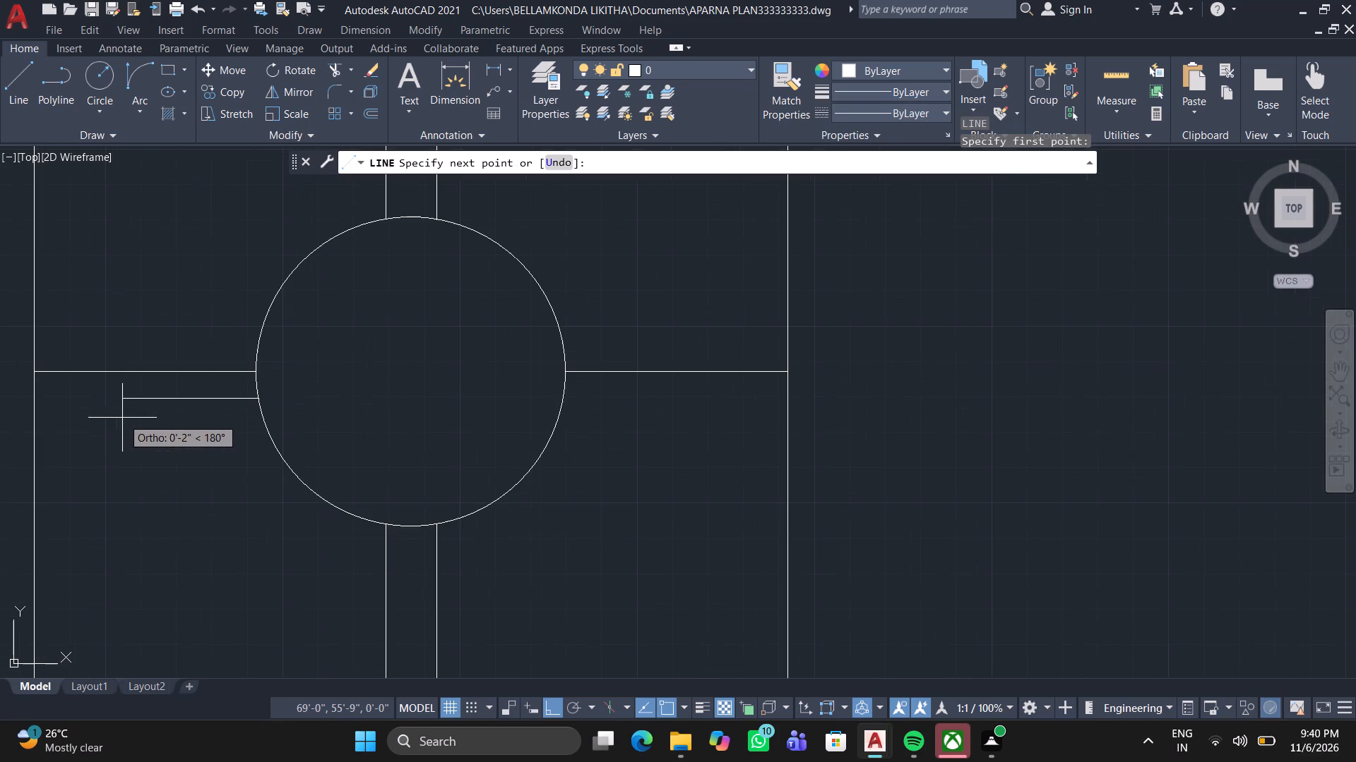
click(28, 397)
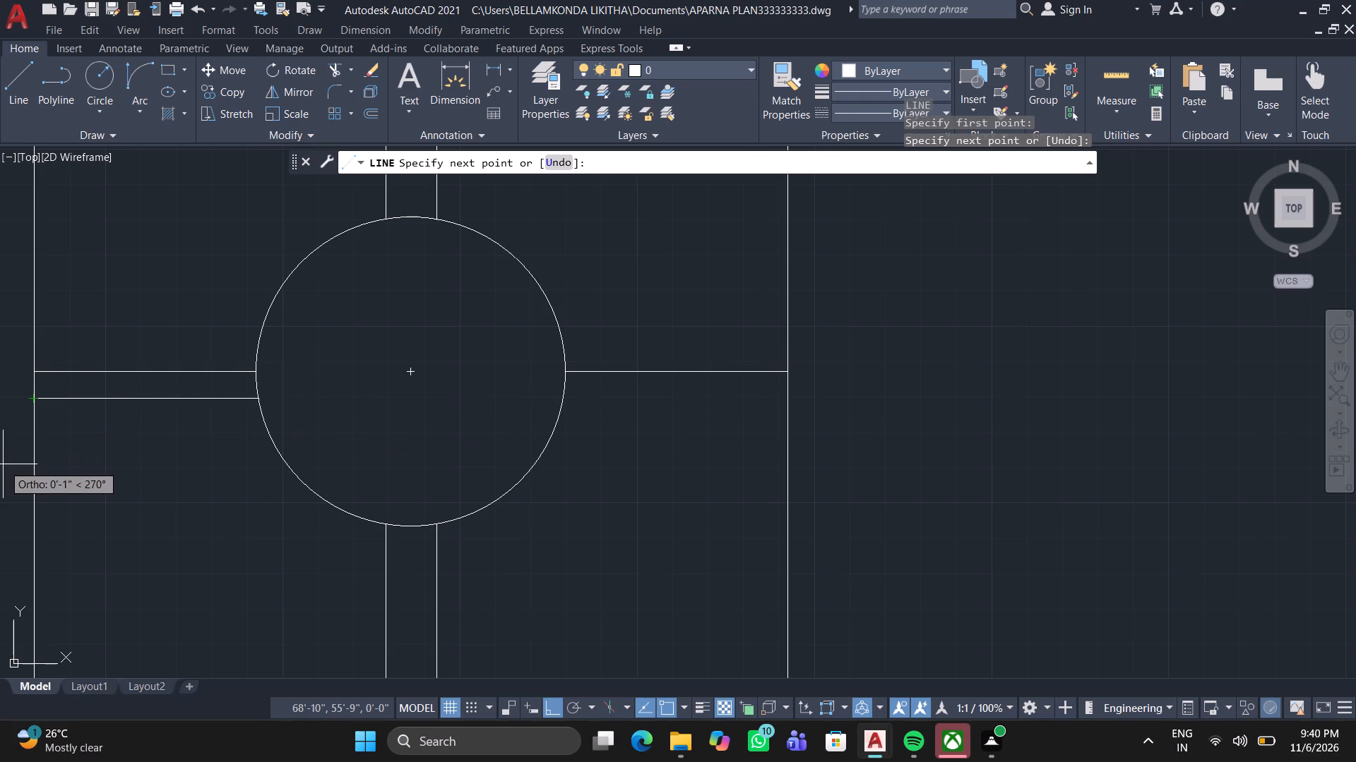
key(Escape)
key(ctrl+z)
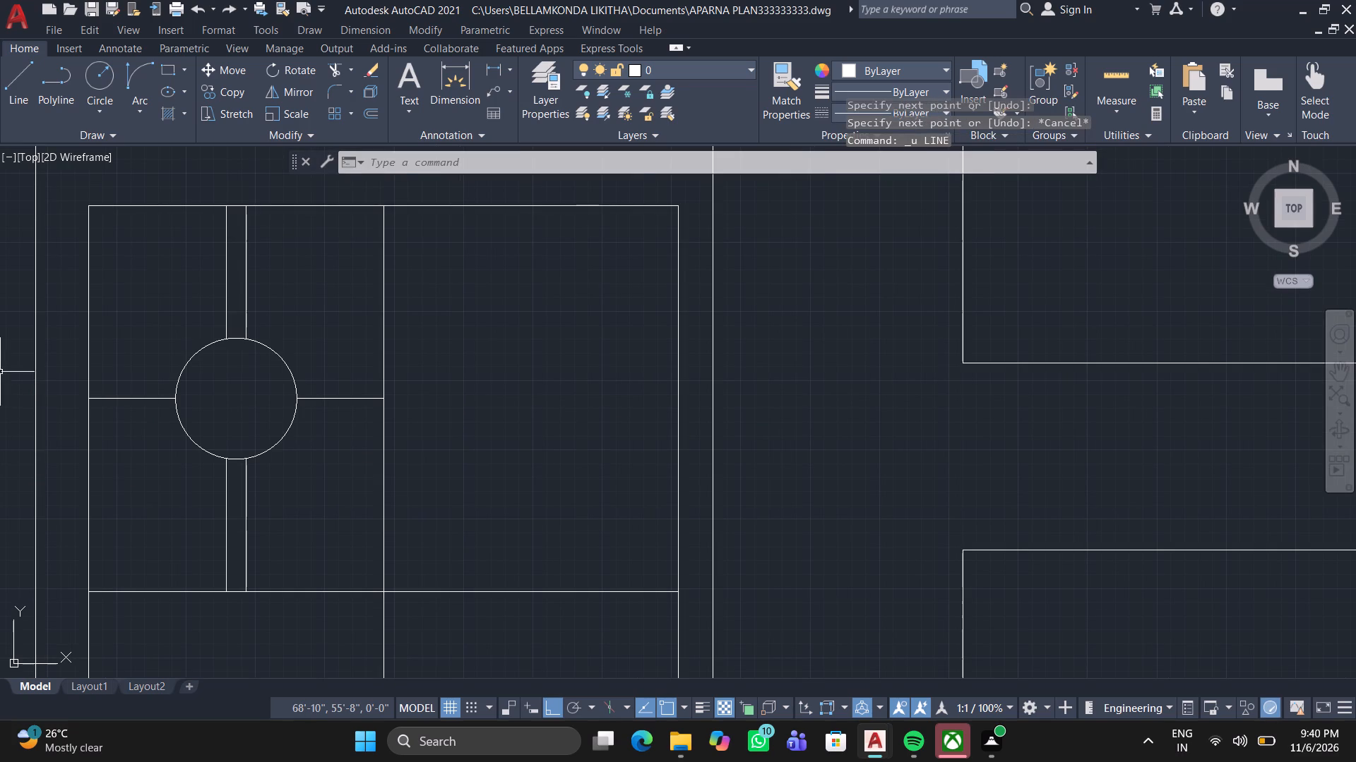
Draw a horizontal line just below the quadrant's horizontal centre line, from its west edge through the circle to its east edge.
click(17, 66)
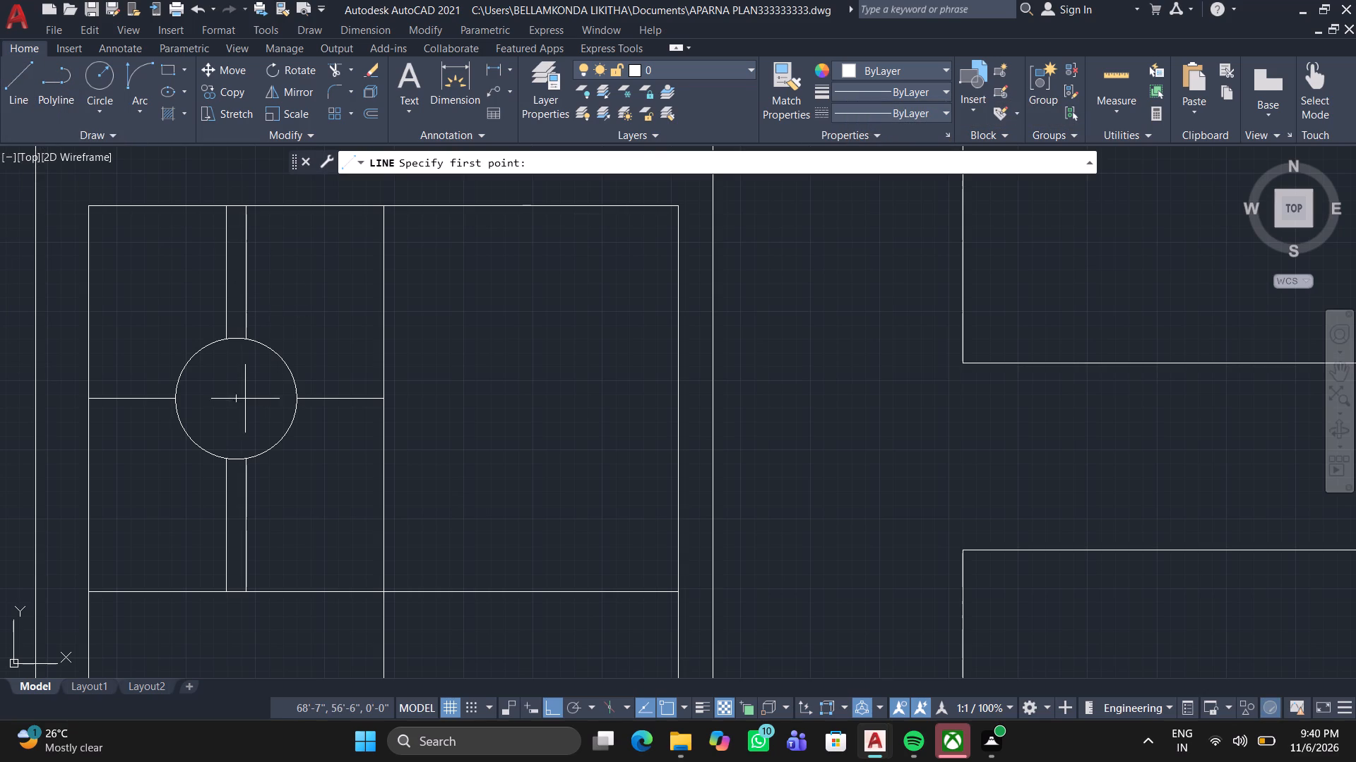
scroll(172, 406, up, 2)
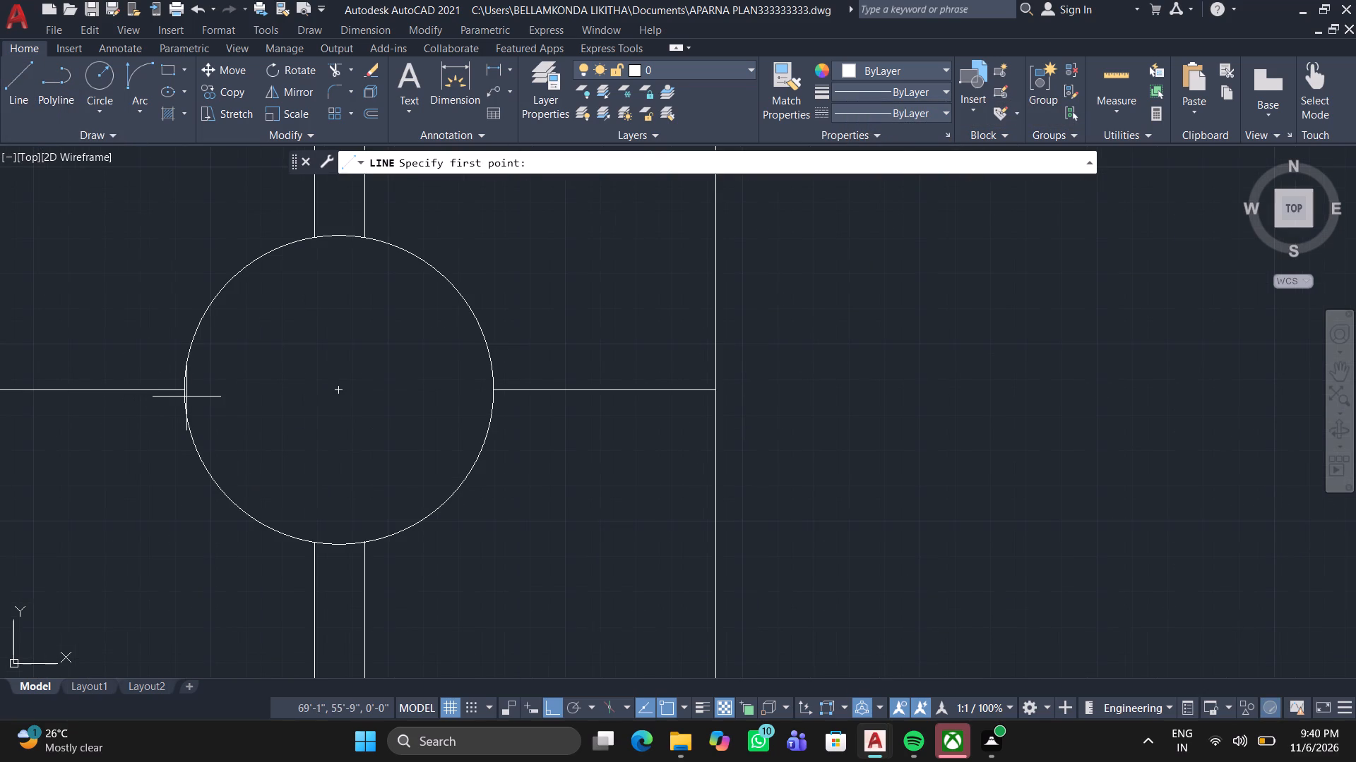
middle_drag(148, 409, 340, 385)
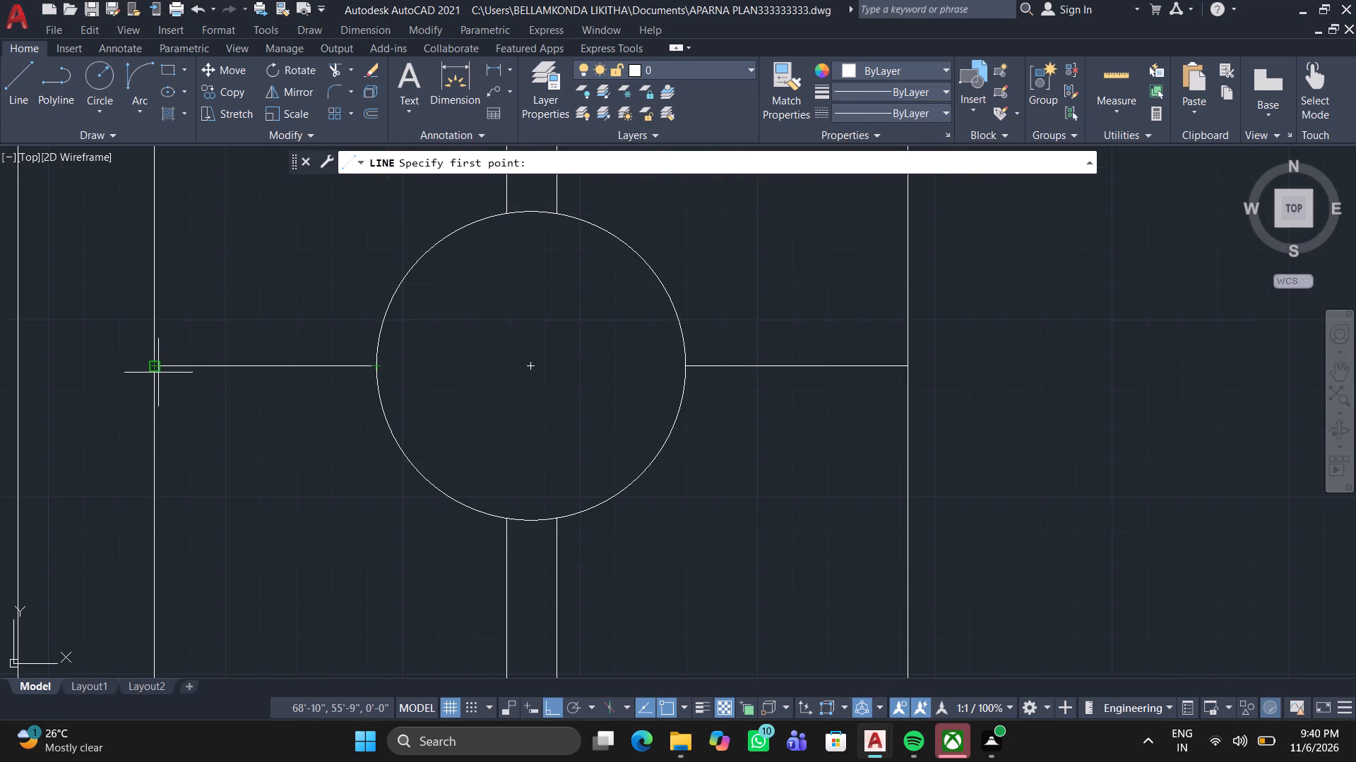
click(158, 373)
click(154, 380)
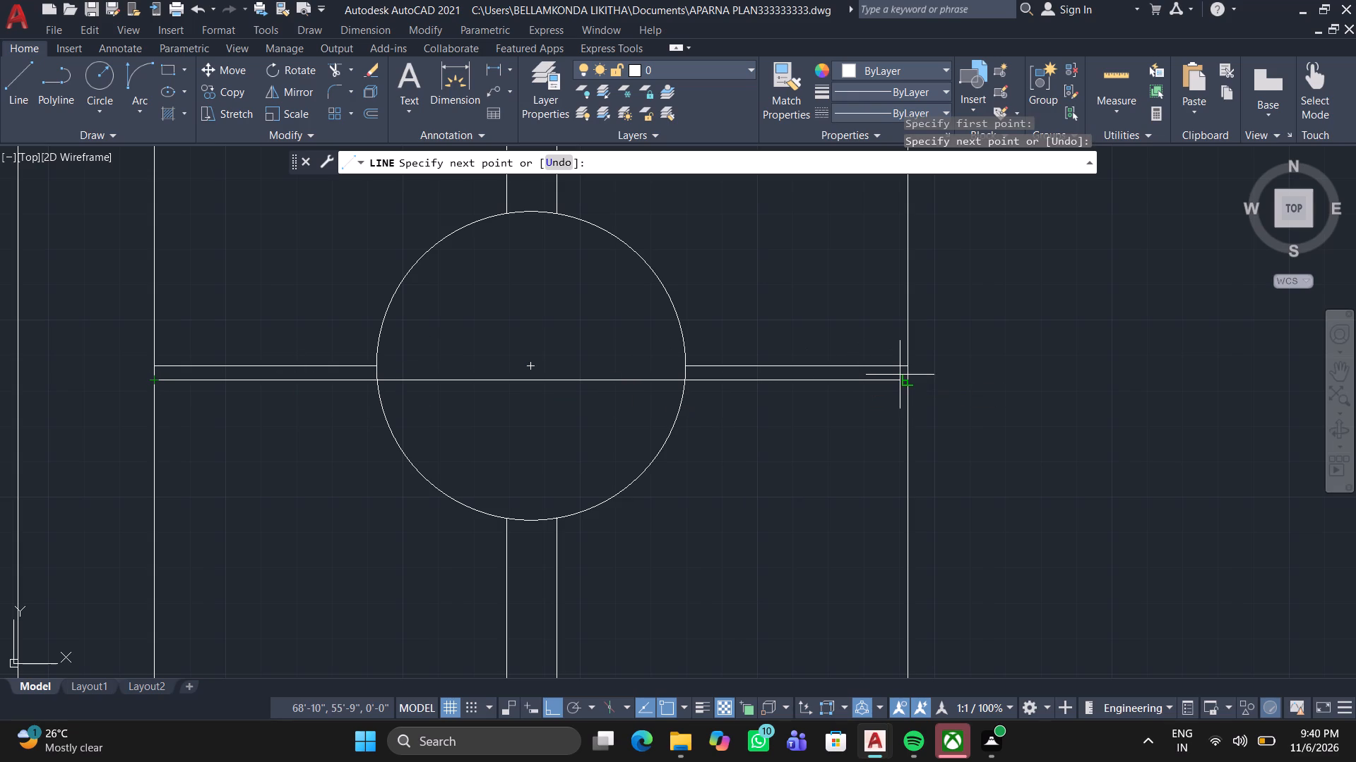
click(912, 380)
key(space)
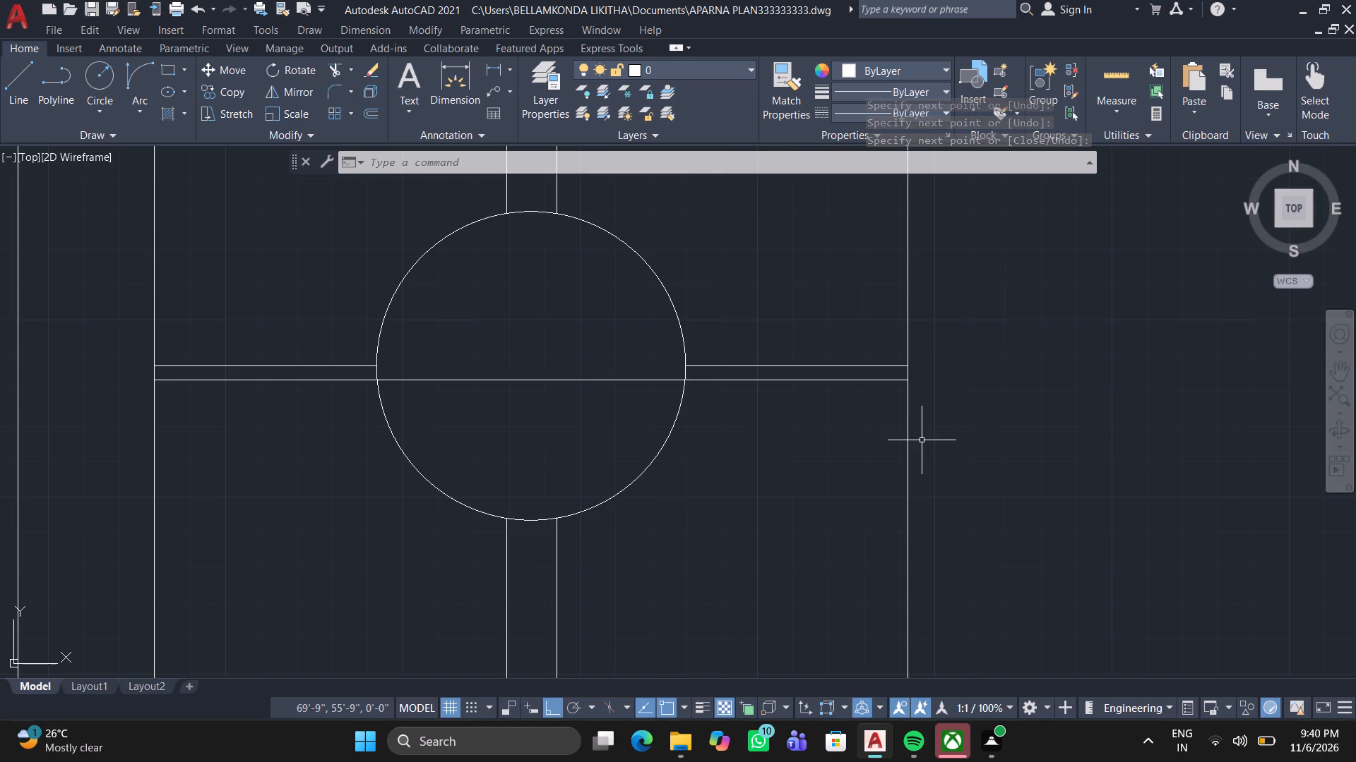
Draw a matching horizontal line just above the quadrant's horizontal centre line, spanning from its west edge to its east edge.
click(12, 71)
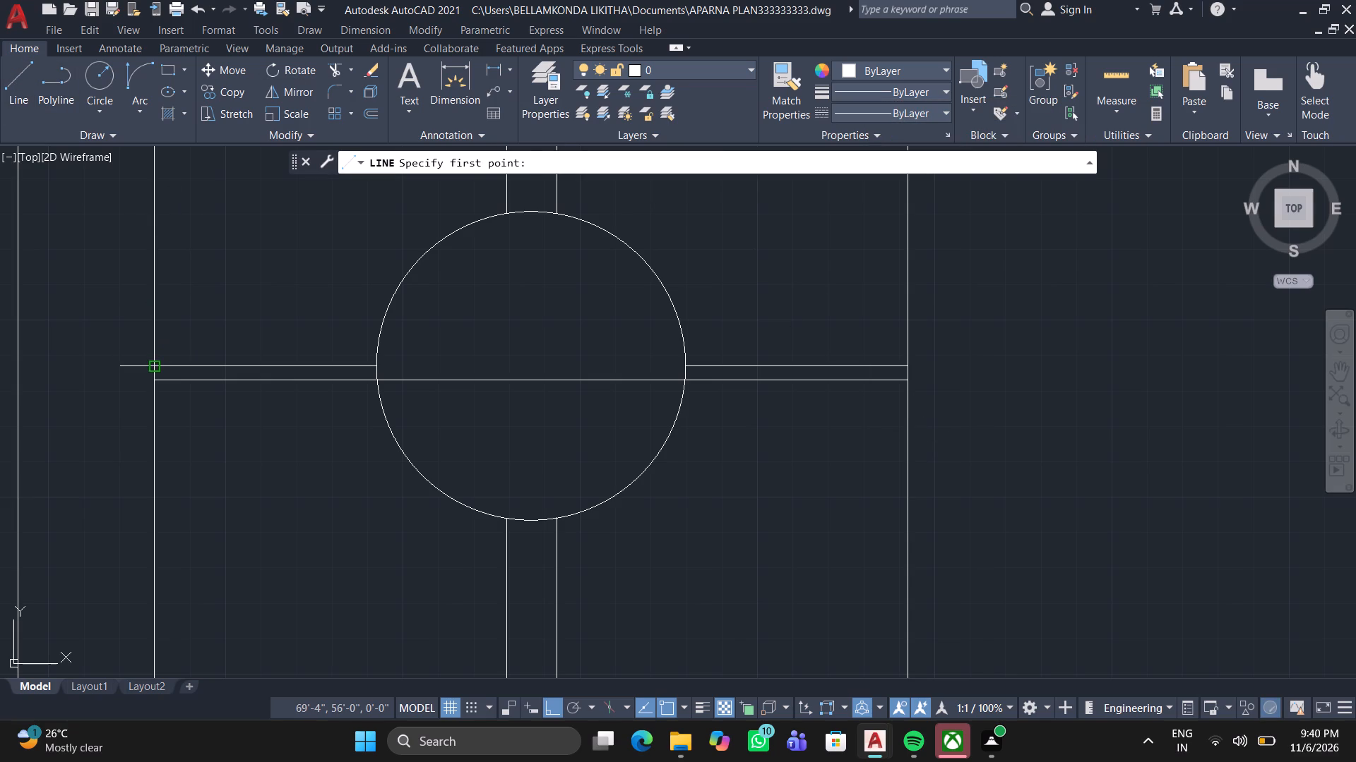
click(154, 362)
click(154, 351)
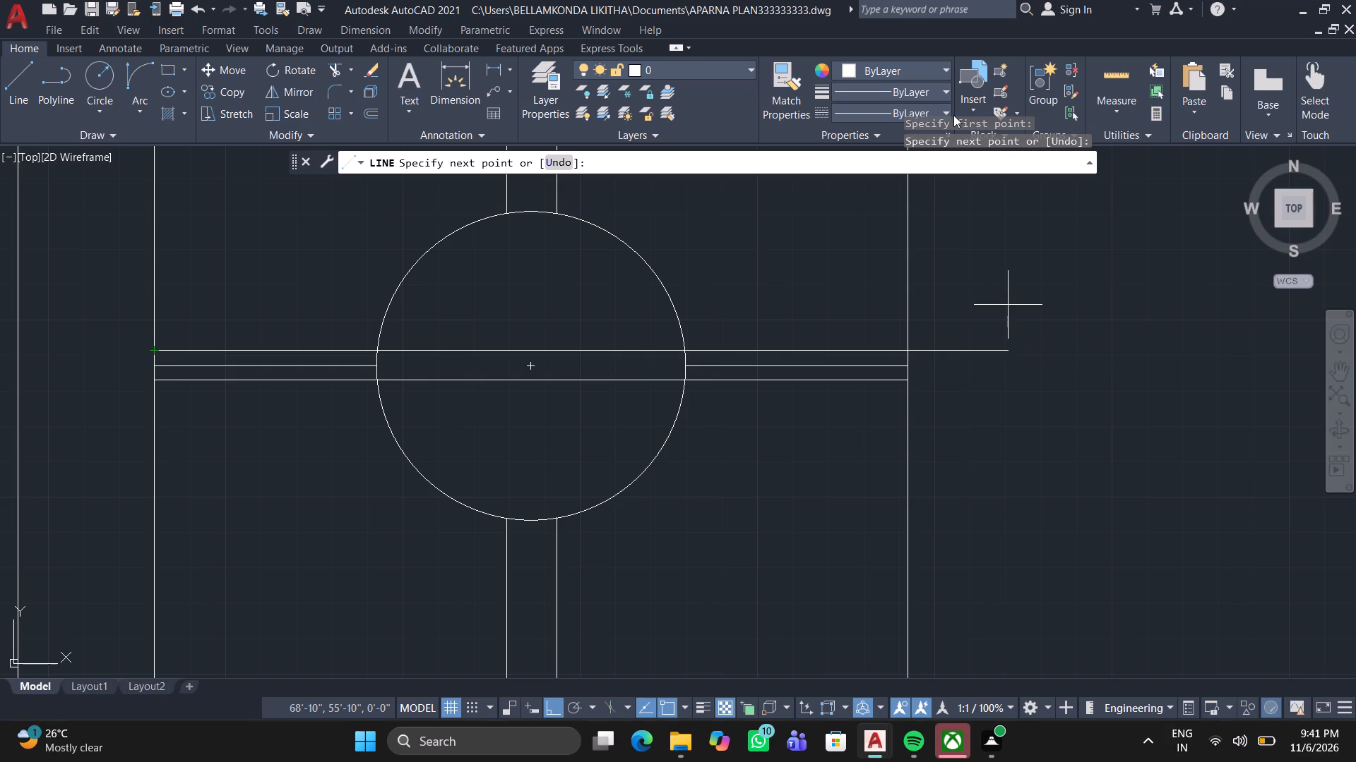
click(909, 353)
key(space)
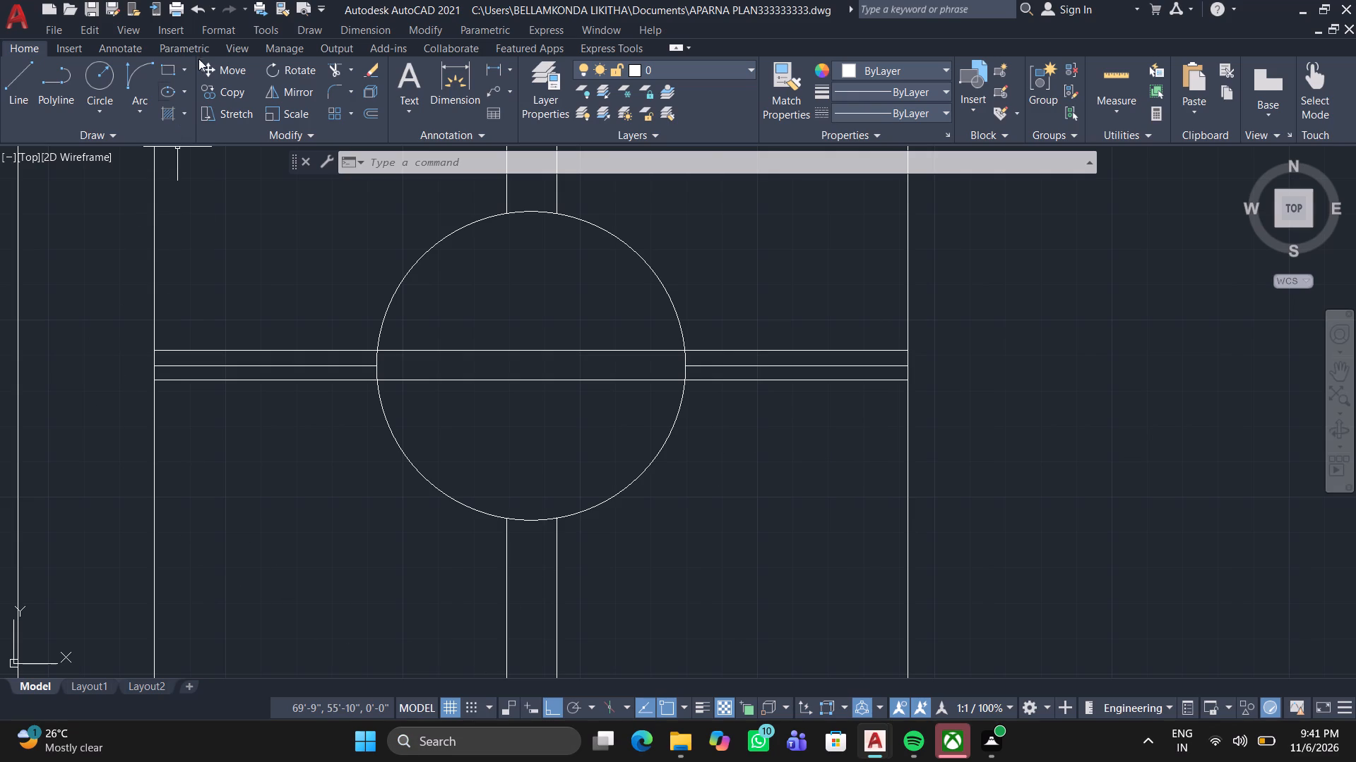
Trim both parallel horizontal lines inside the circle and remove the centre-line segments between them on either side of it.
click(336, 68)
click(316, 364)
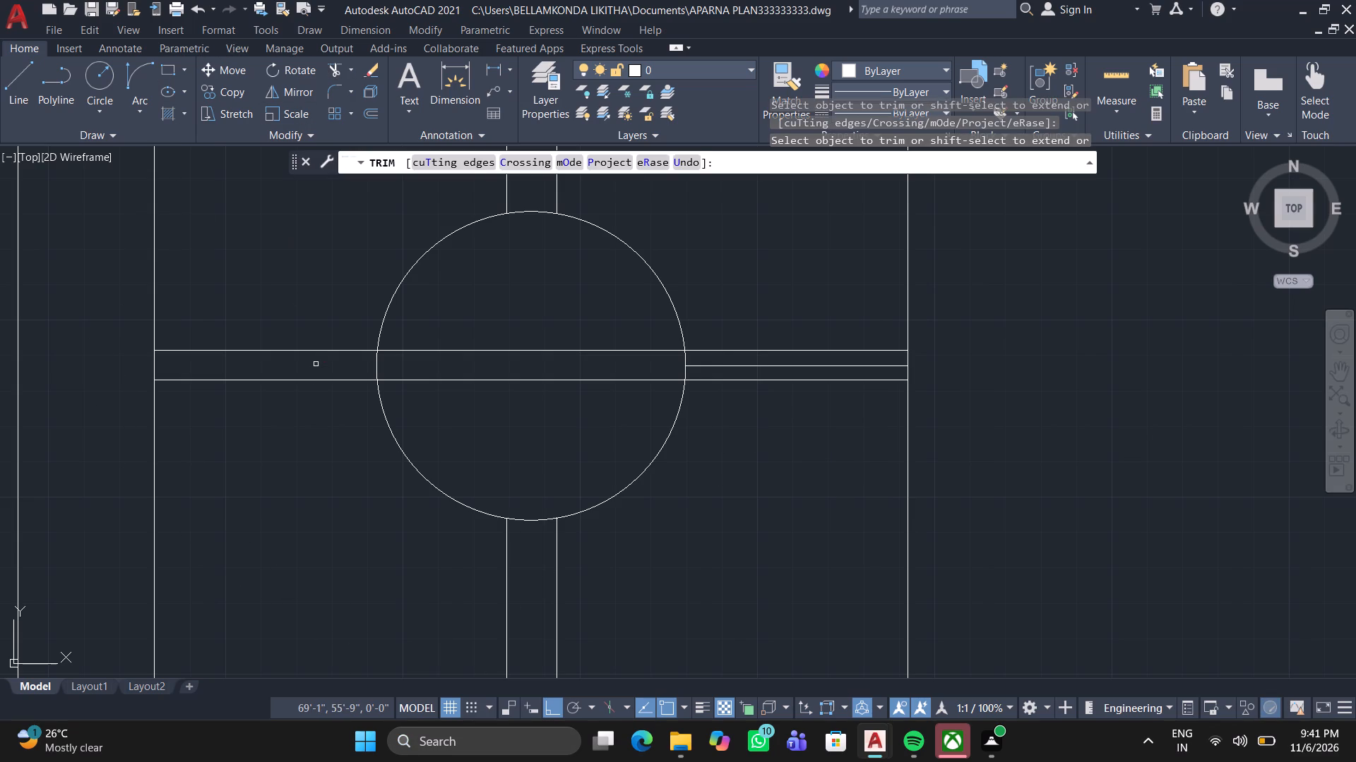
click(460, 351)
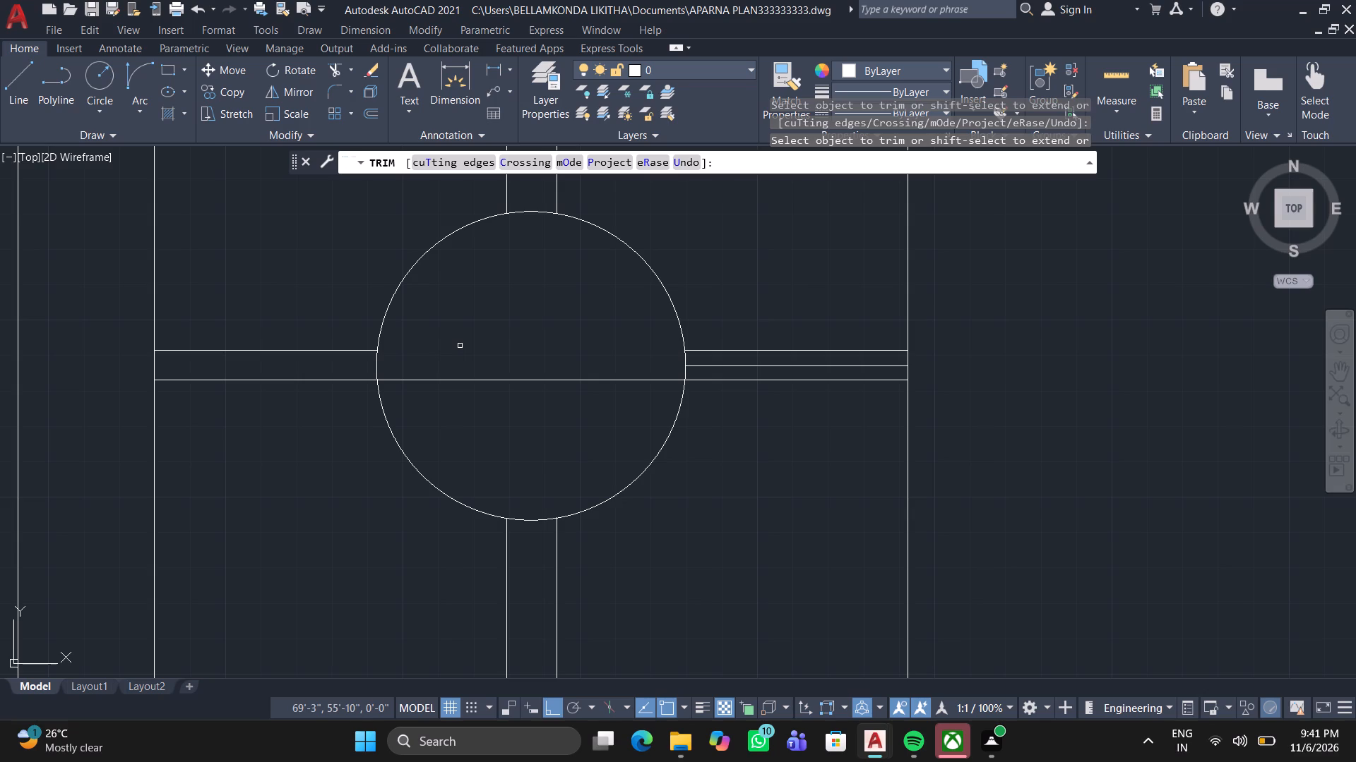
click(460, 346)
click(466, 396)
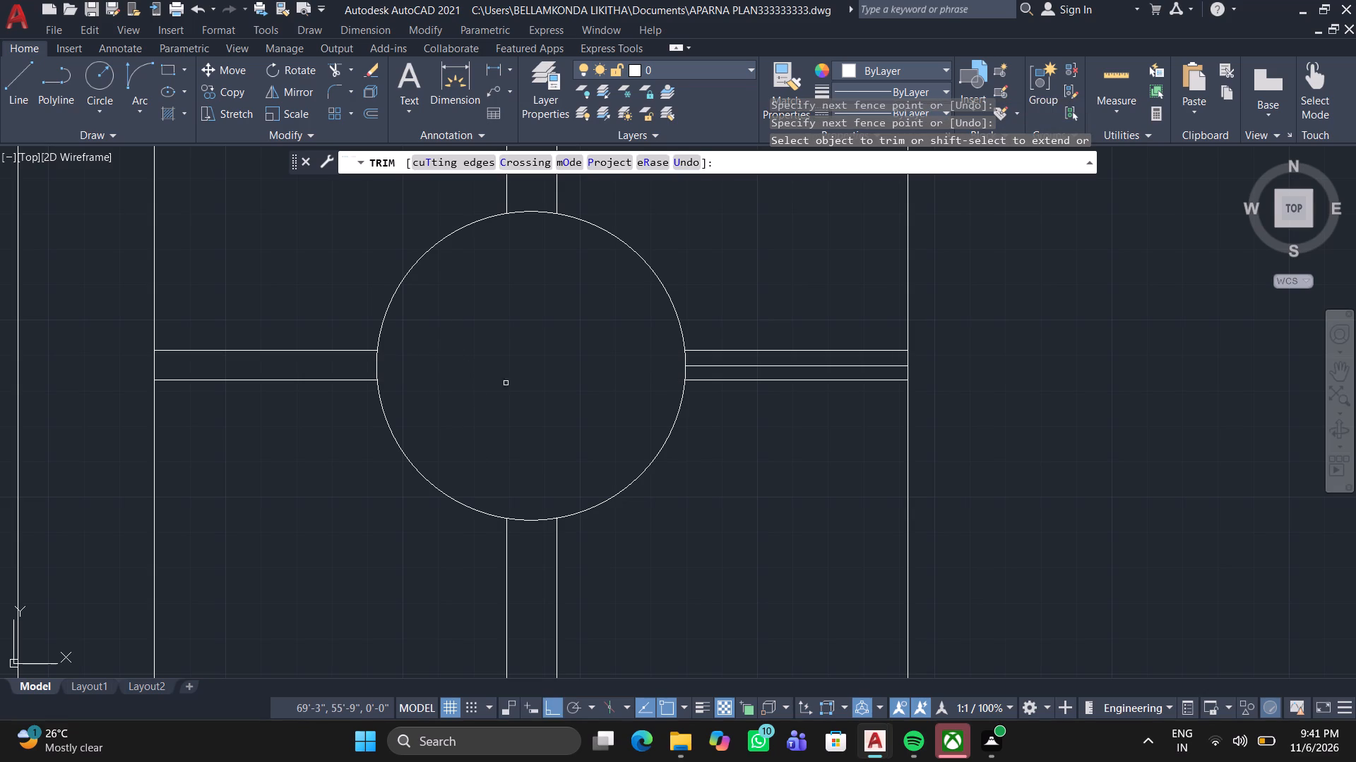
click(707, 368)
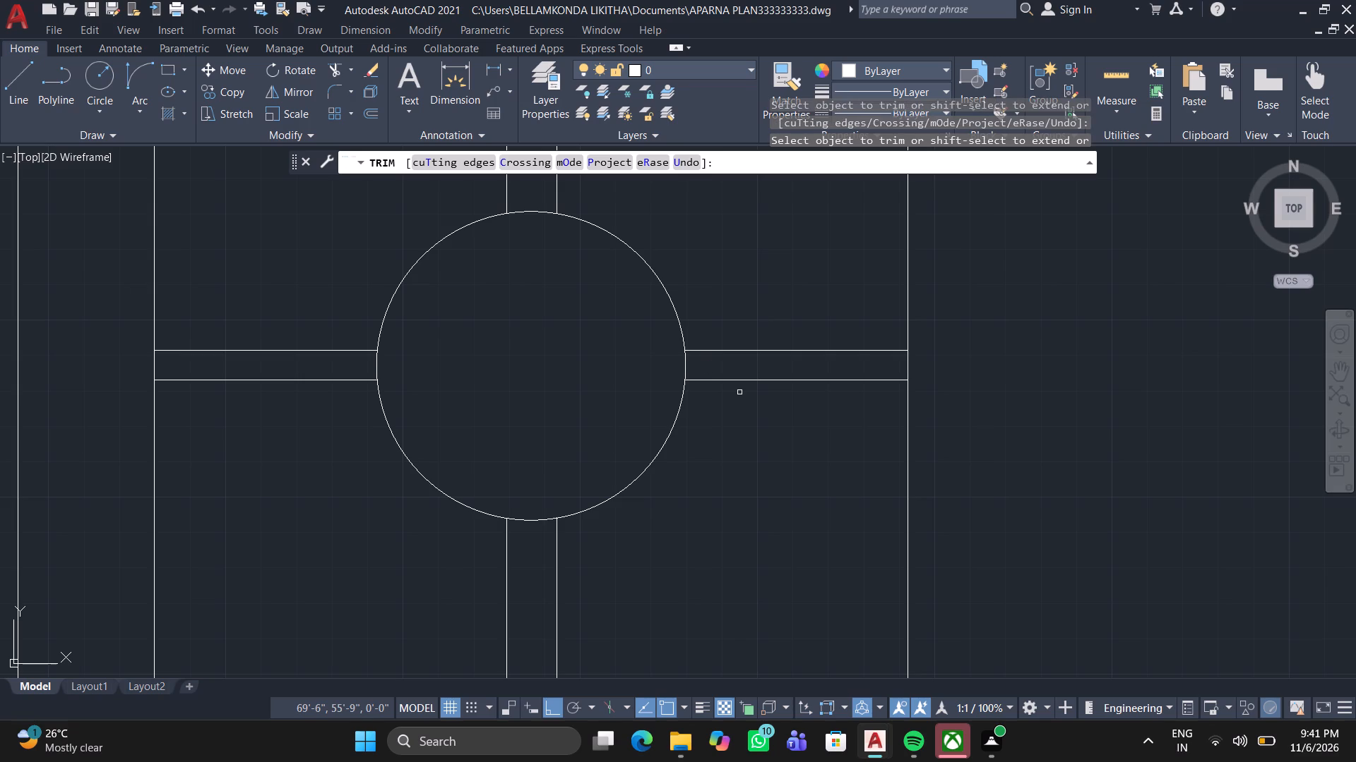
key(space)
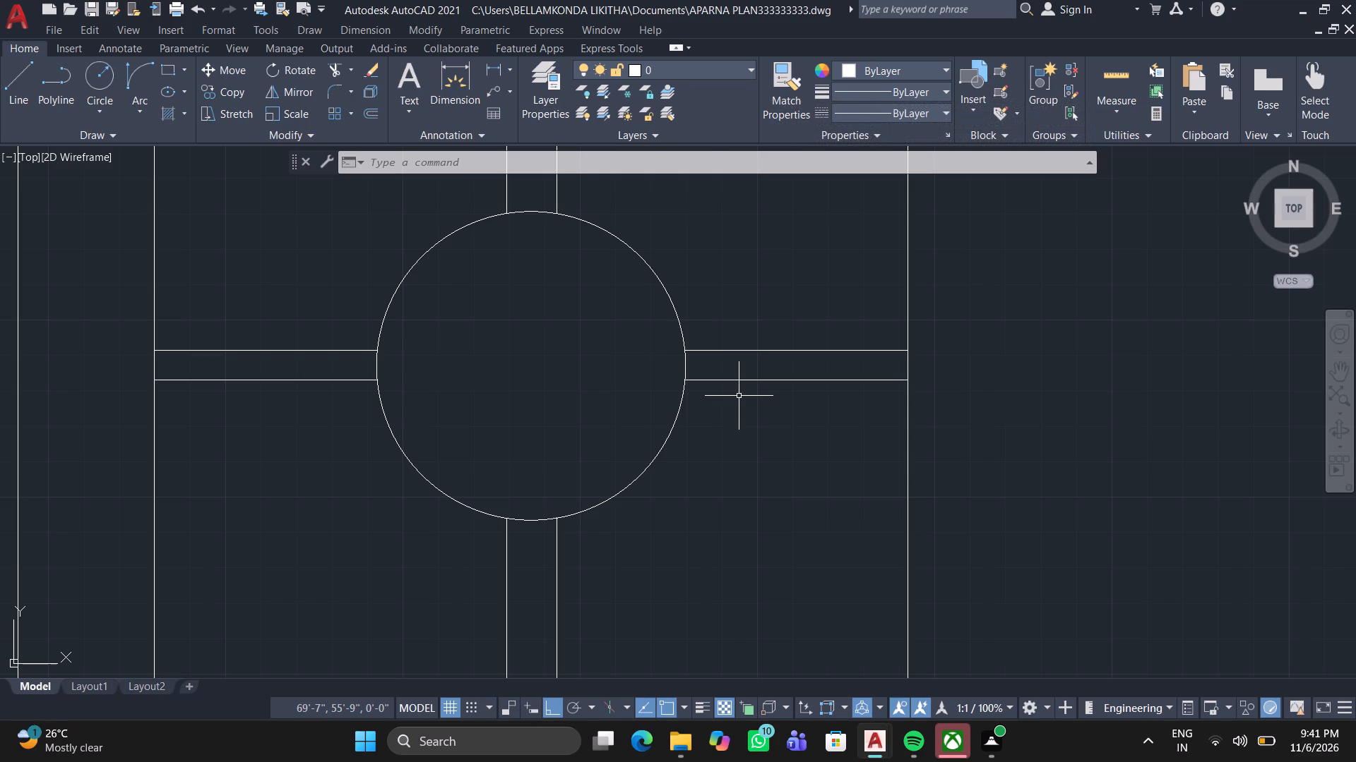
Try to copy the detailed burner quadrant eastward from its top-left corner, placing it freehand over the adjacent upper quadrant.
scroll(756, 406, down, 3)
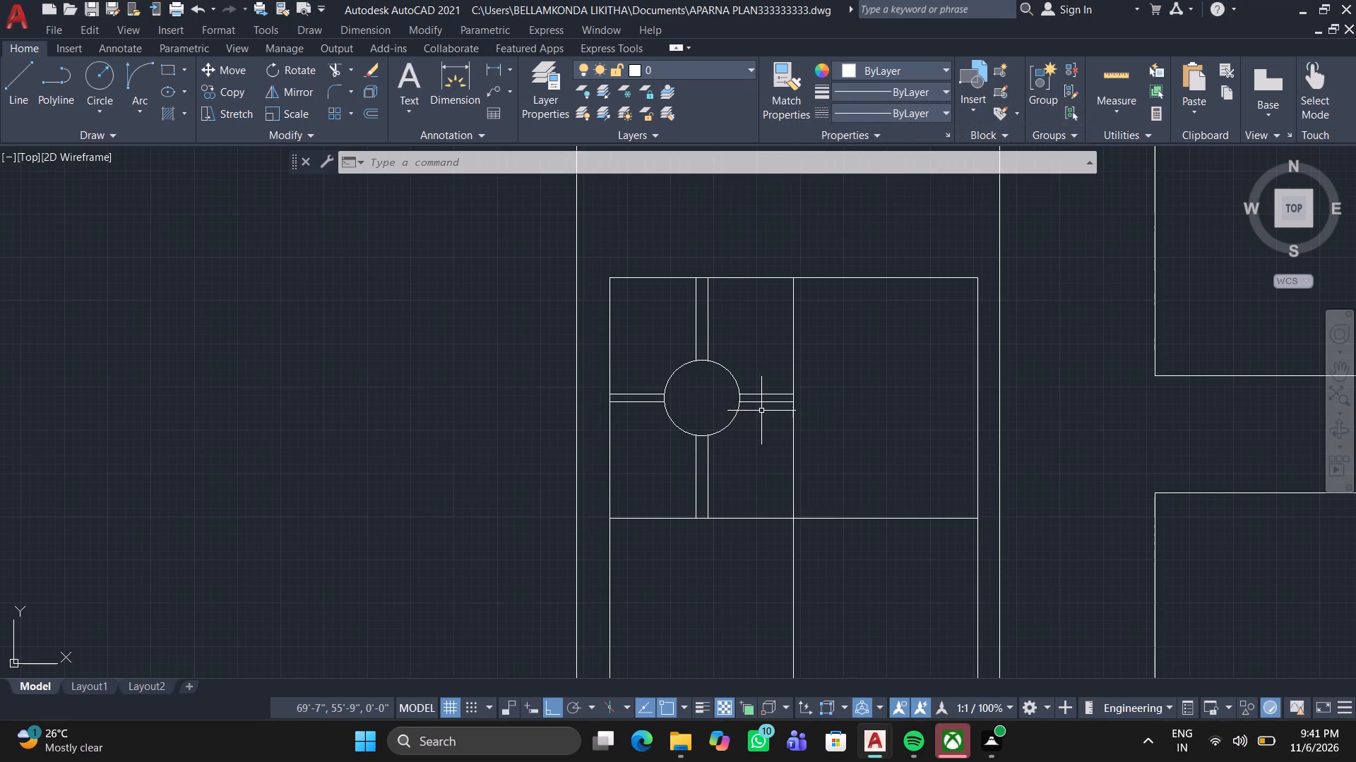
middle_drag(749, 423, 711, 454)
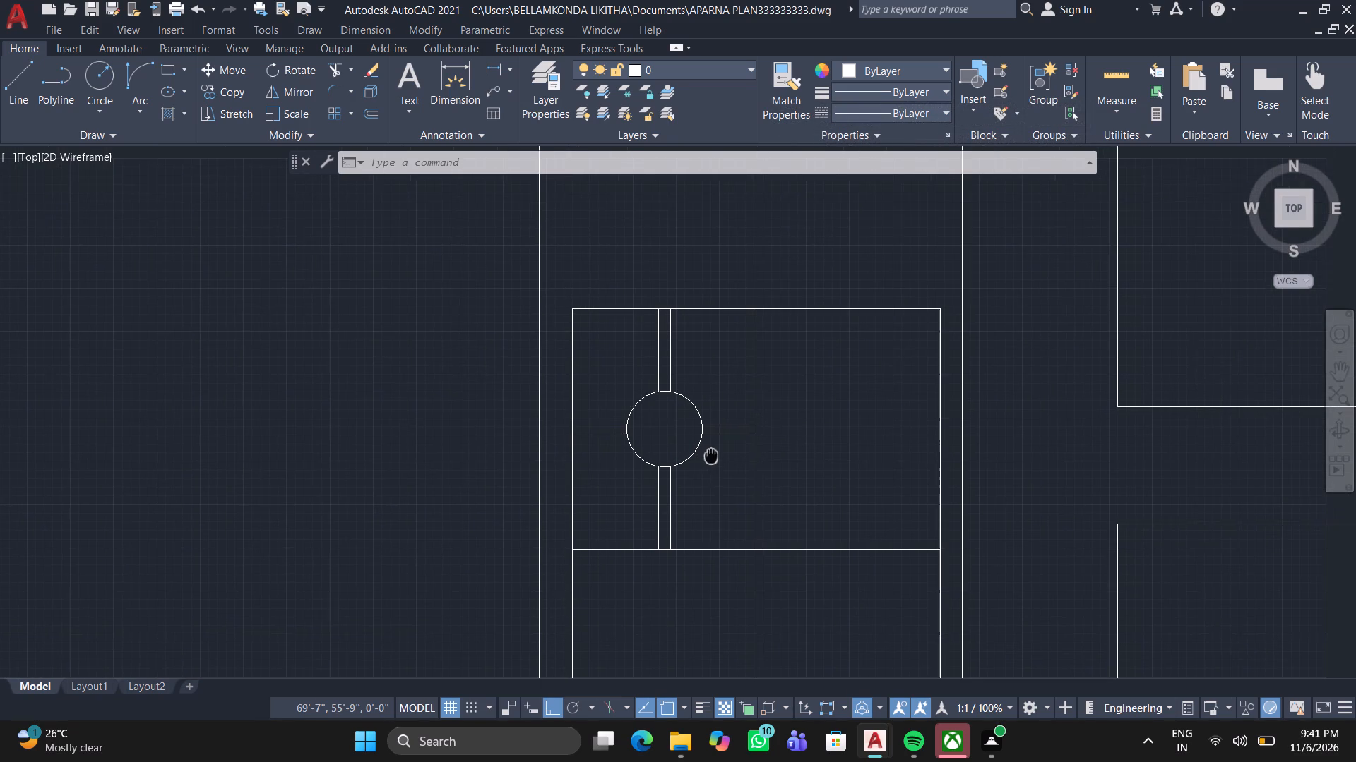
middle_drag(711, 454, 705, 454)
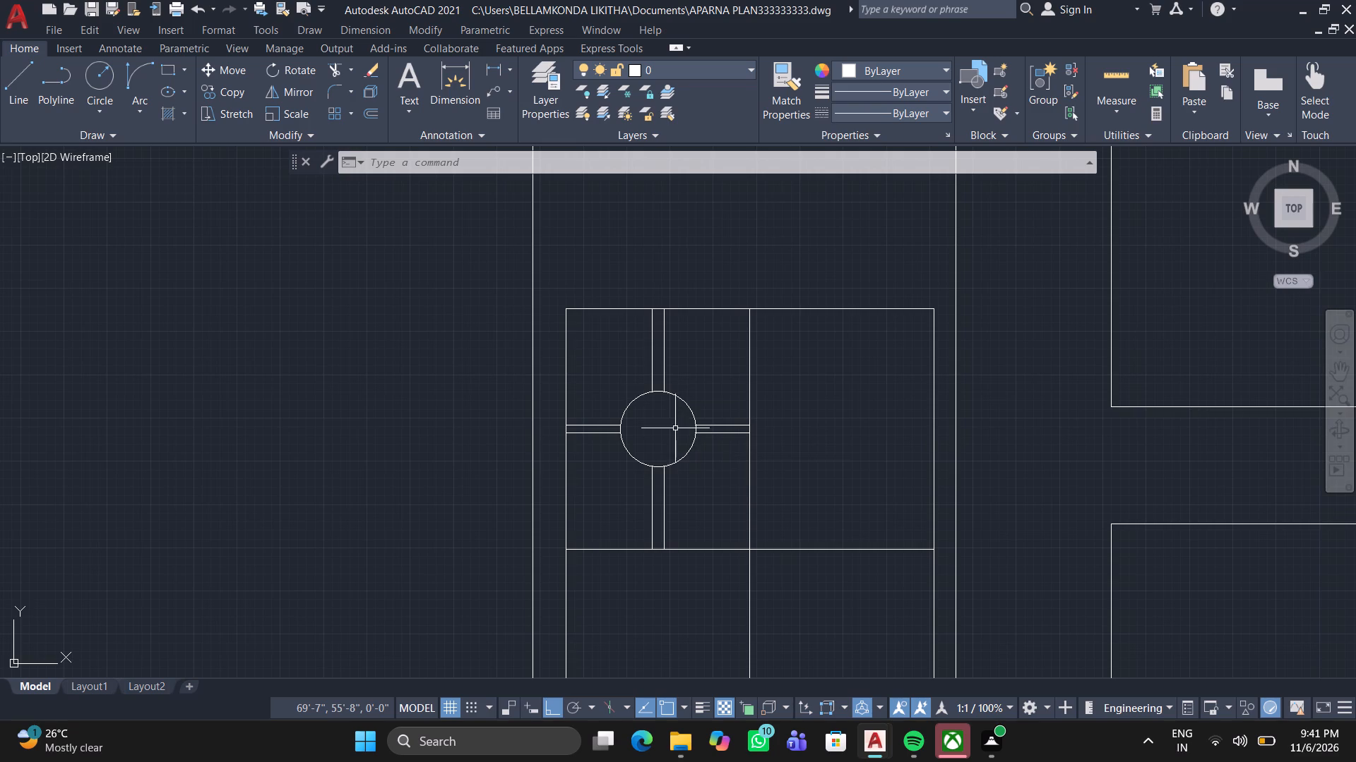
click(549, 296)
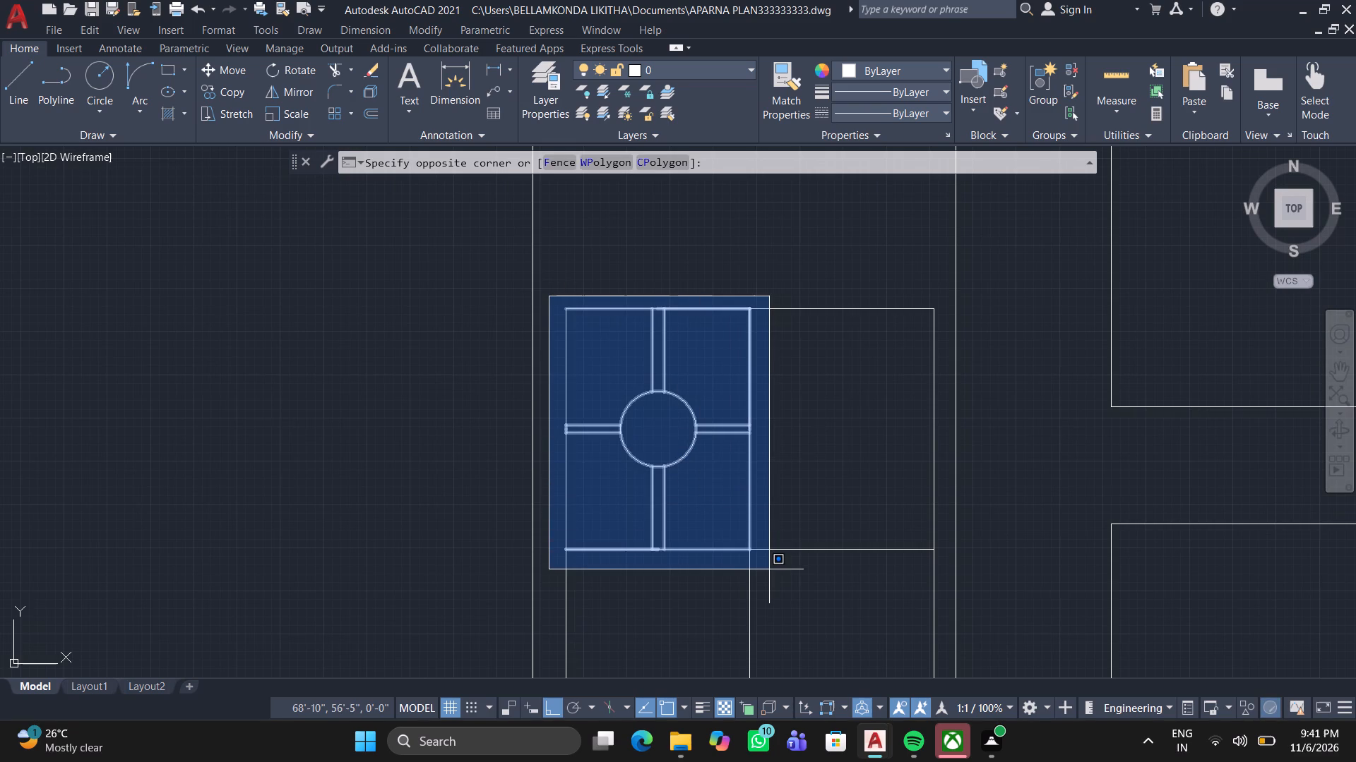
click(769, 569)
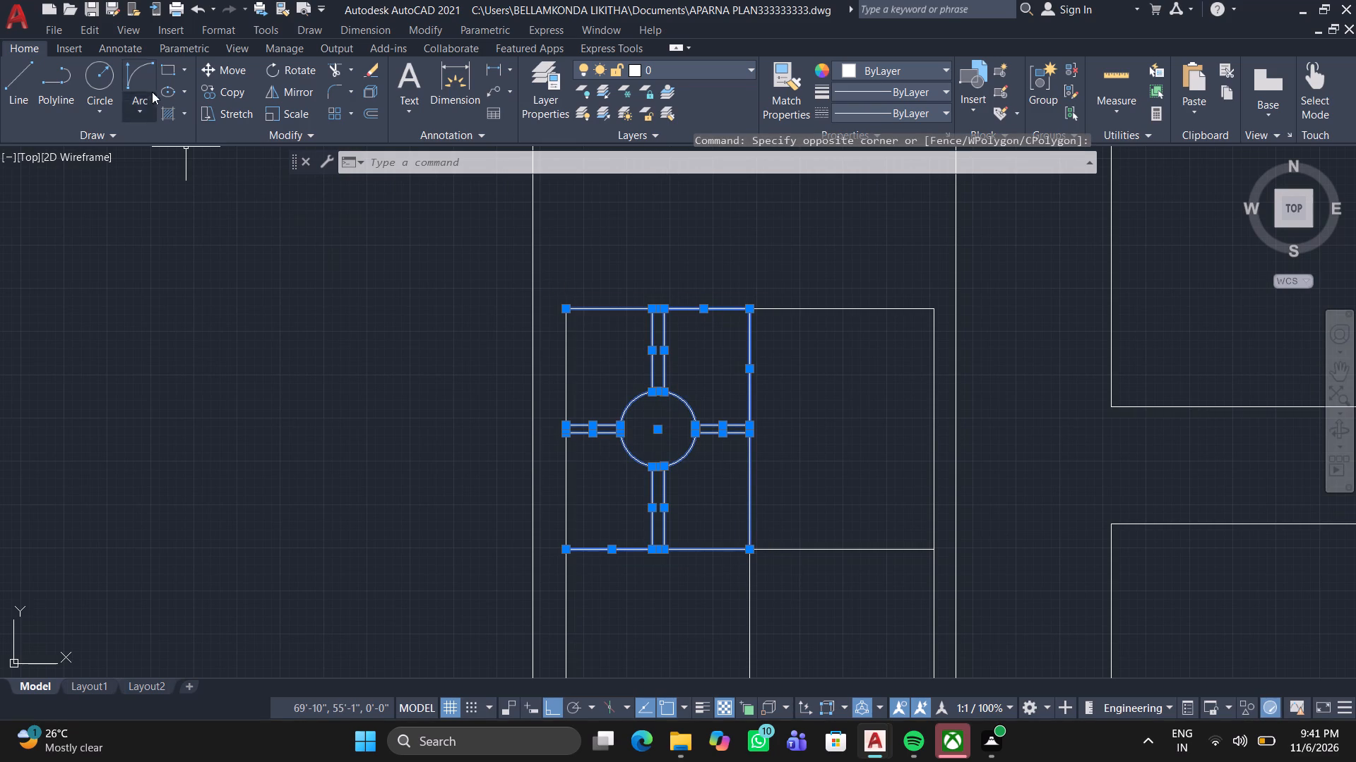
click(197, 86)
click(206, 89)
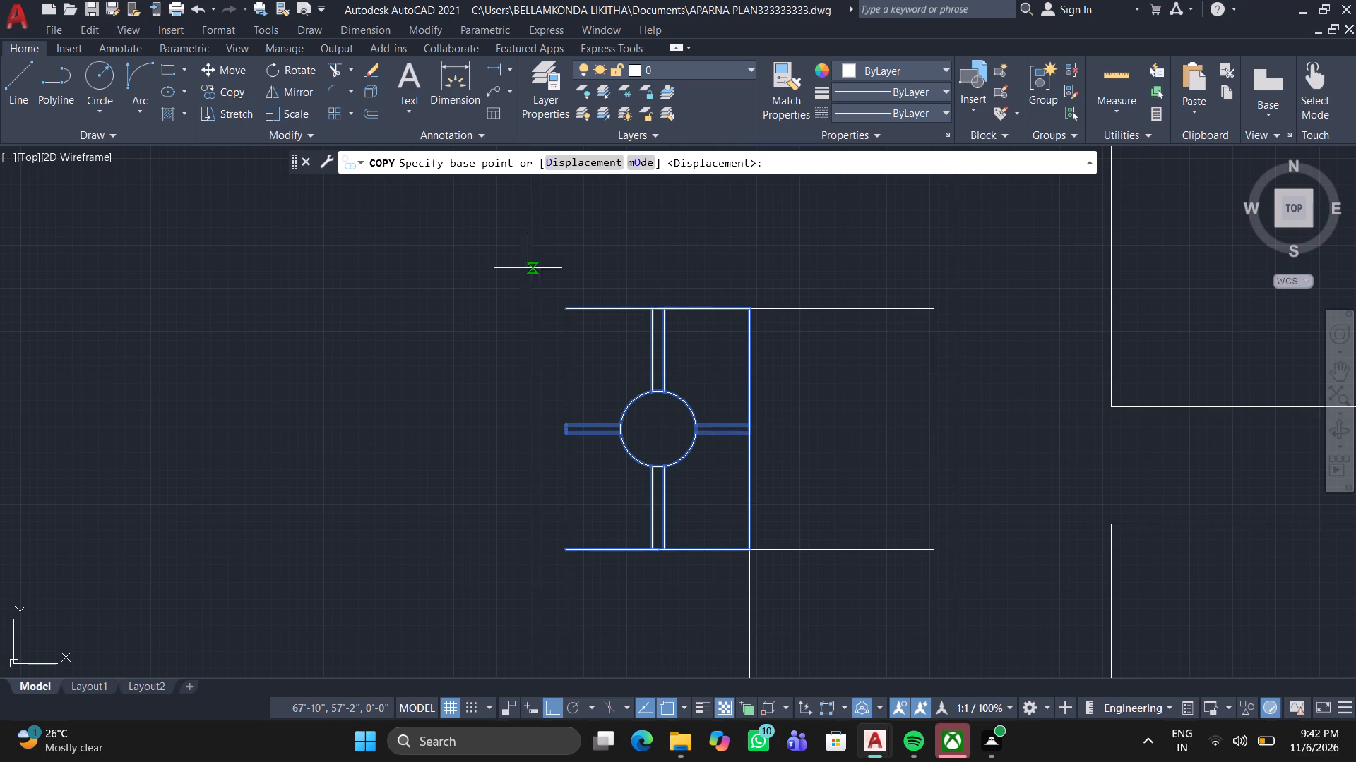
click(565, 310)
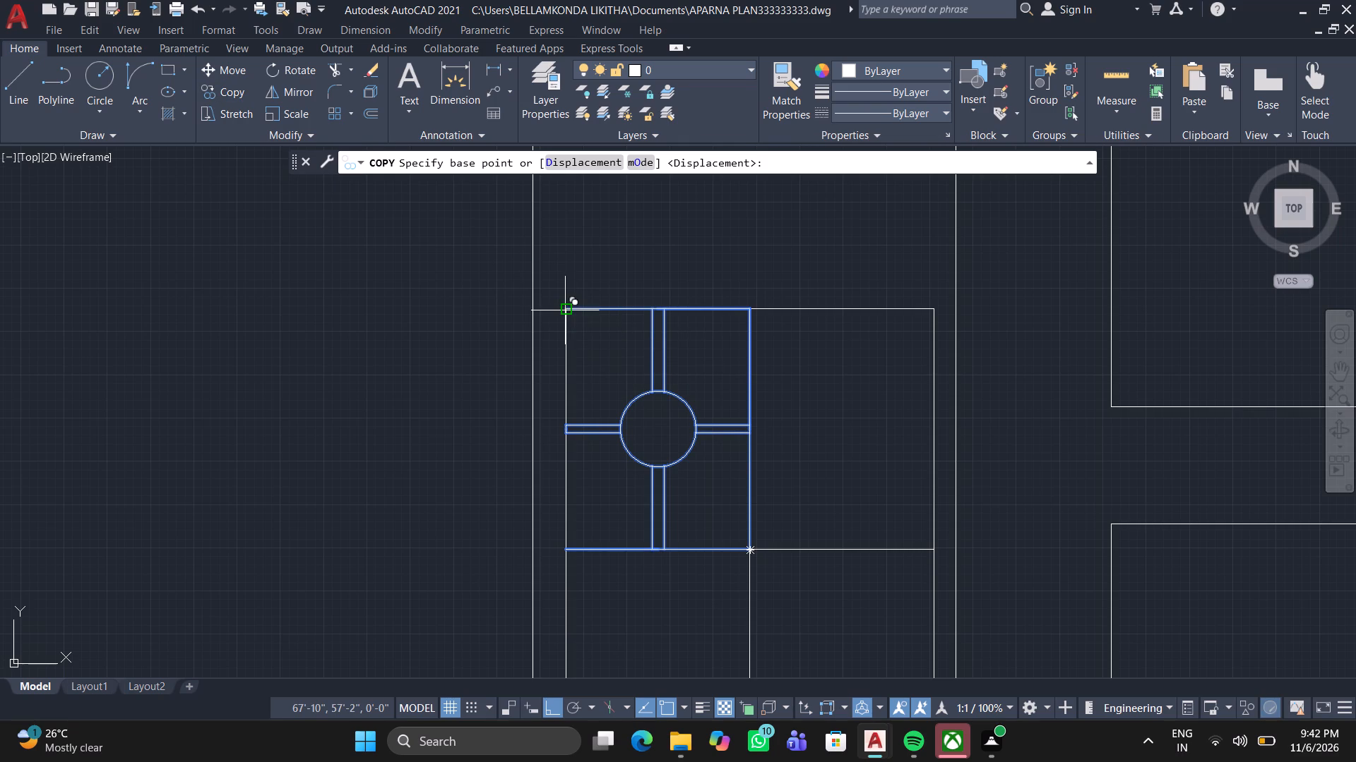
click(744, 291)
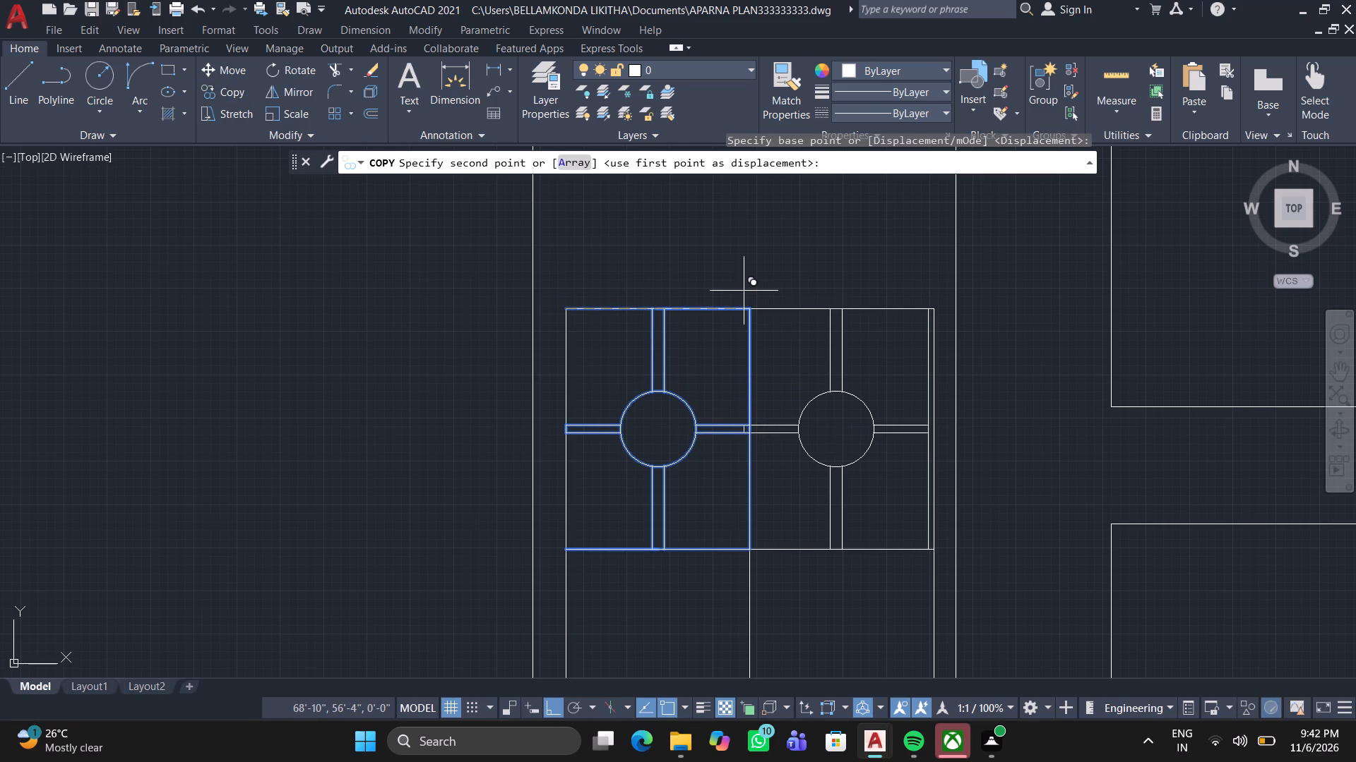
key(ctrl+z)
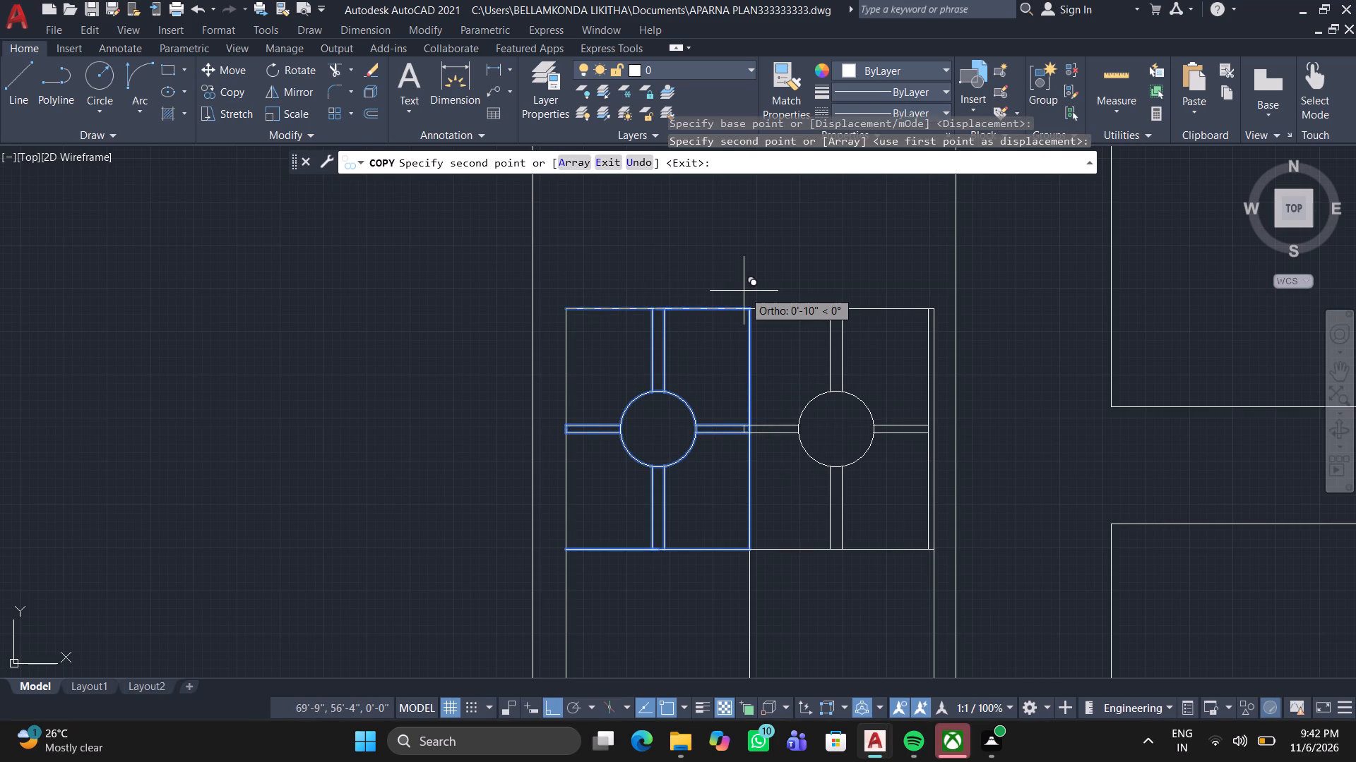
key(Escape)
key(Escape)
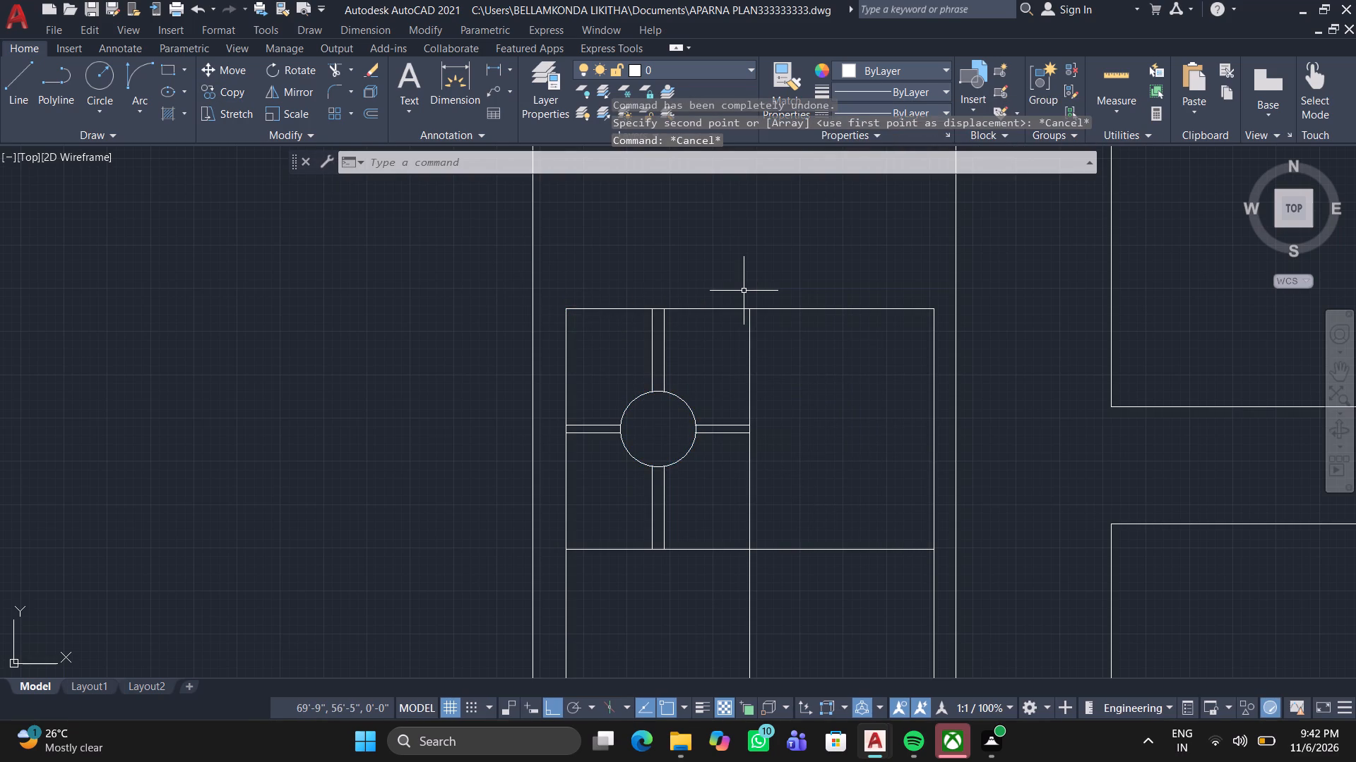
Copy the detailed burner into the upper-right stove quadrant, from its quadrant's top-left corner to its top-right corner.
click(549, 282)
double_click(756, 574)
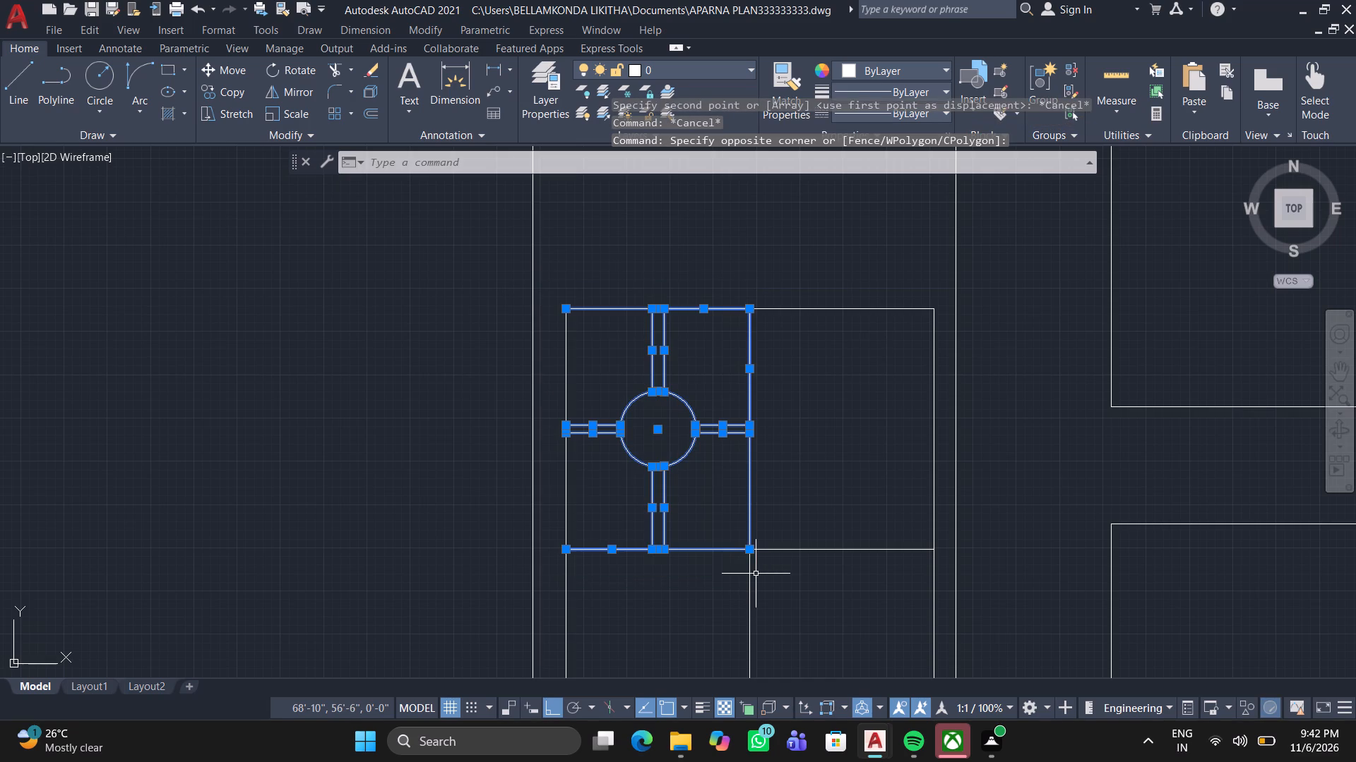
click(212, 85)
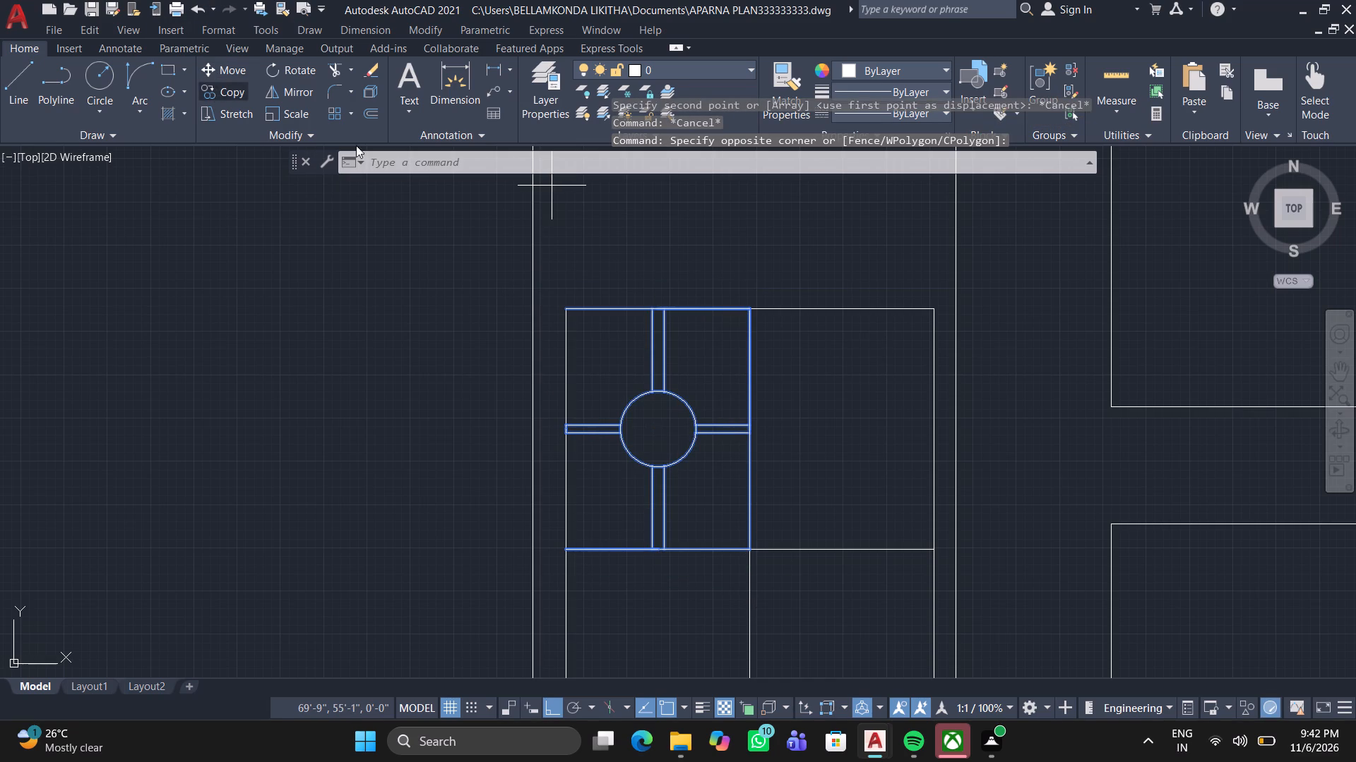
click(564, 308)
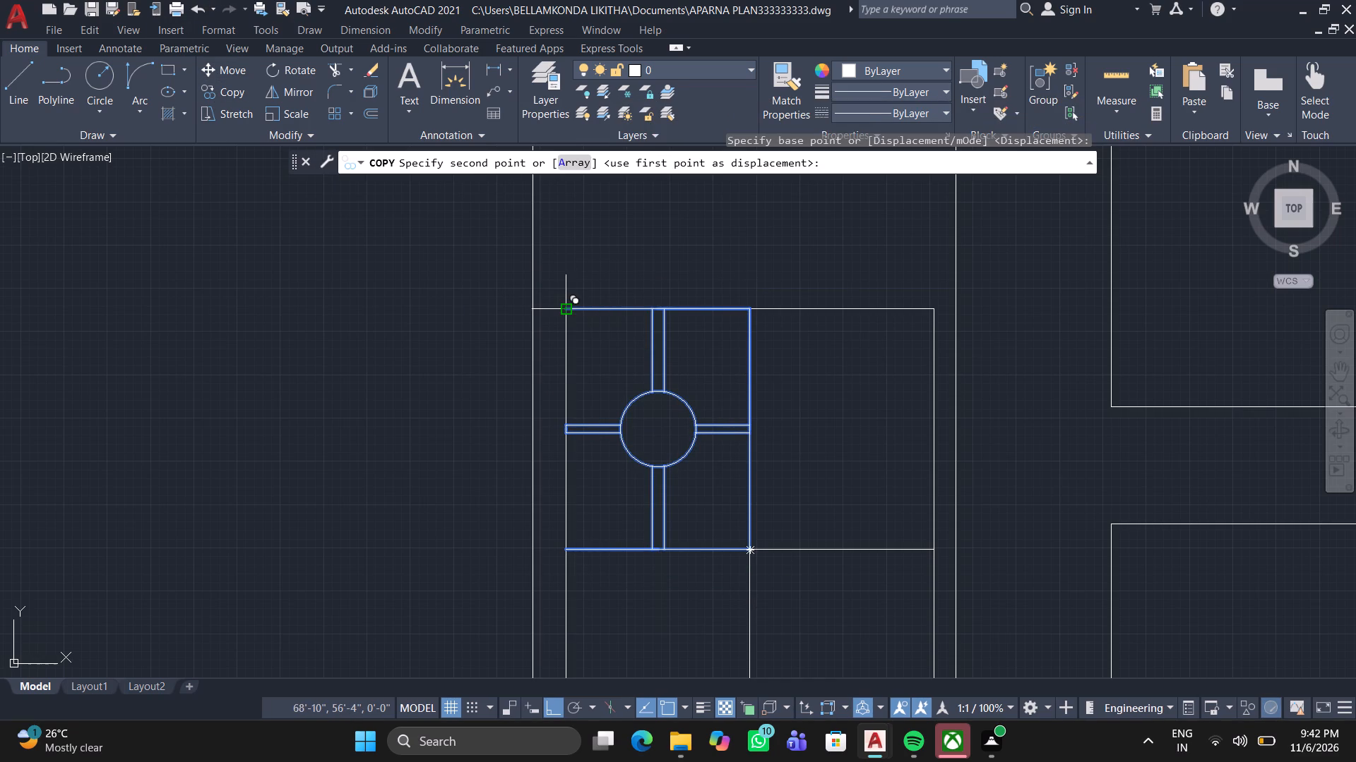
click(750, 315)
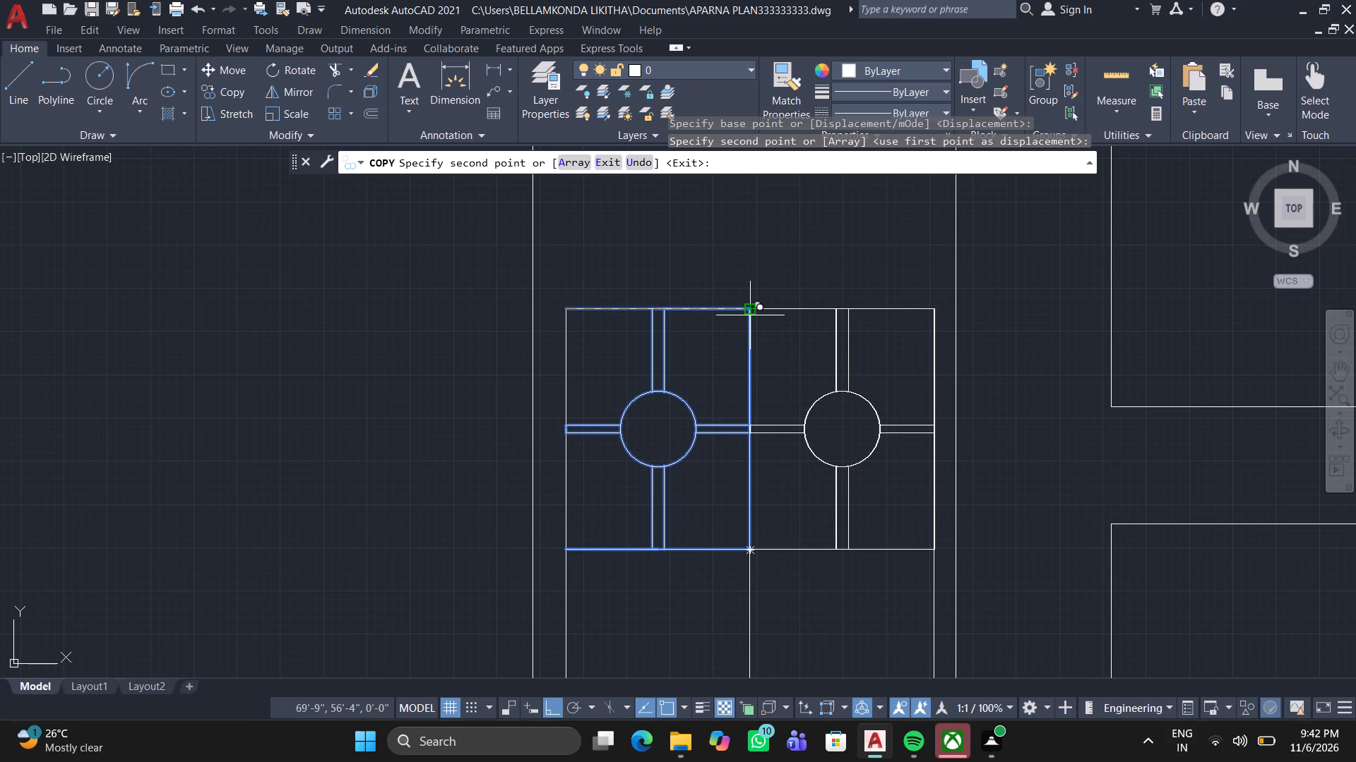
key(space)
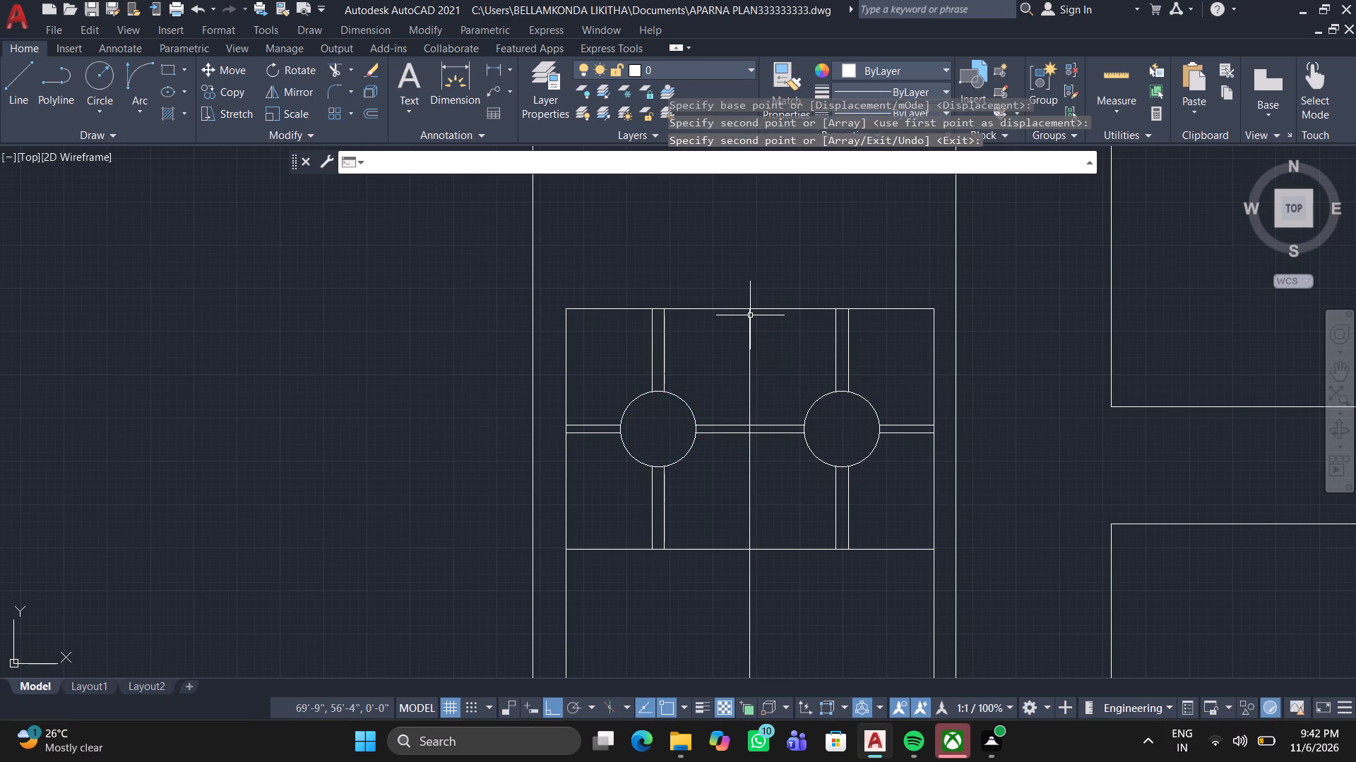
scroll(734, 355, down, 1)
middle_drag(637, 326, 558, 231)
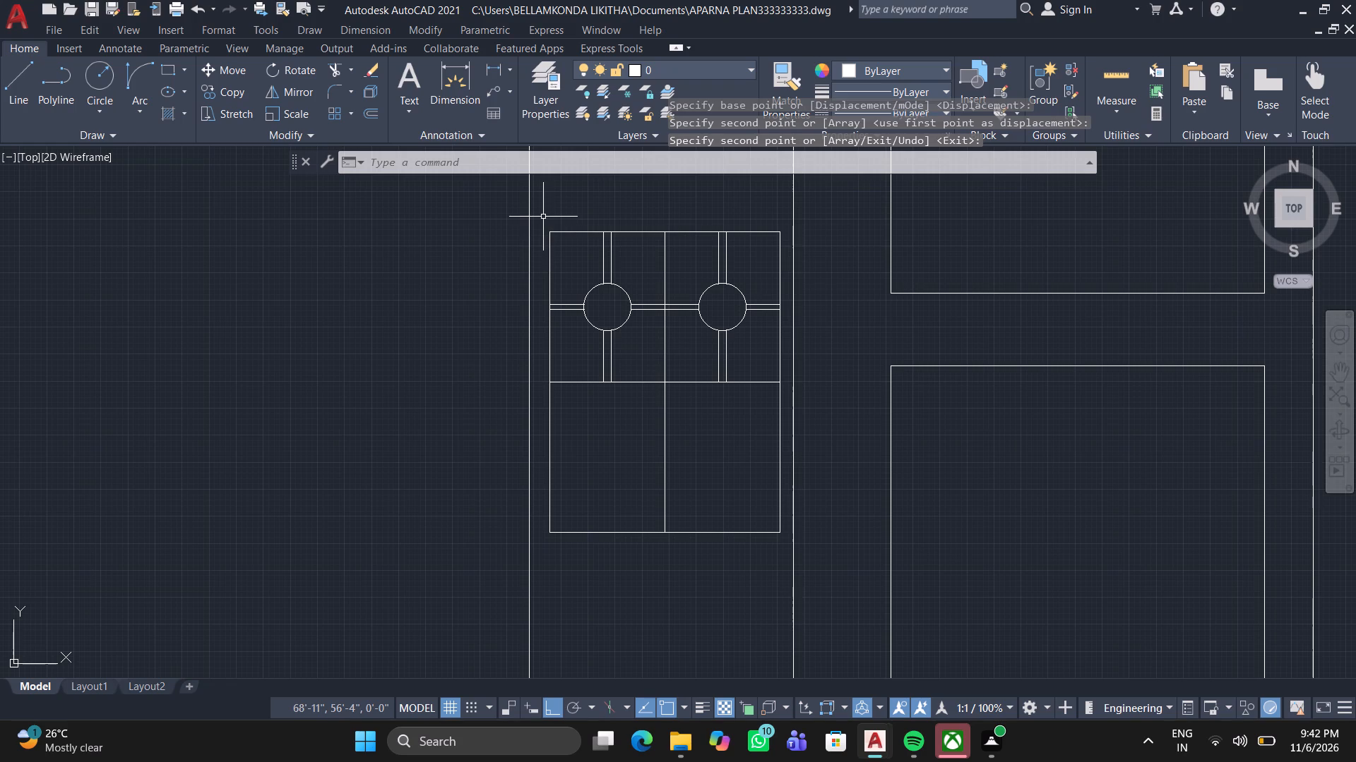
Turn off Ortho mode.
click(557, 702)
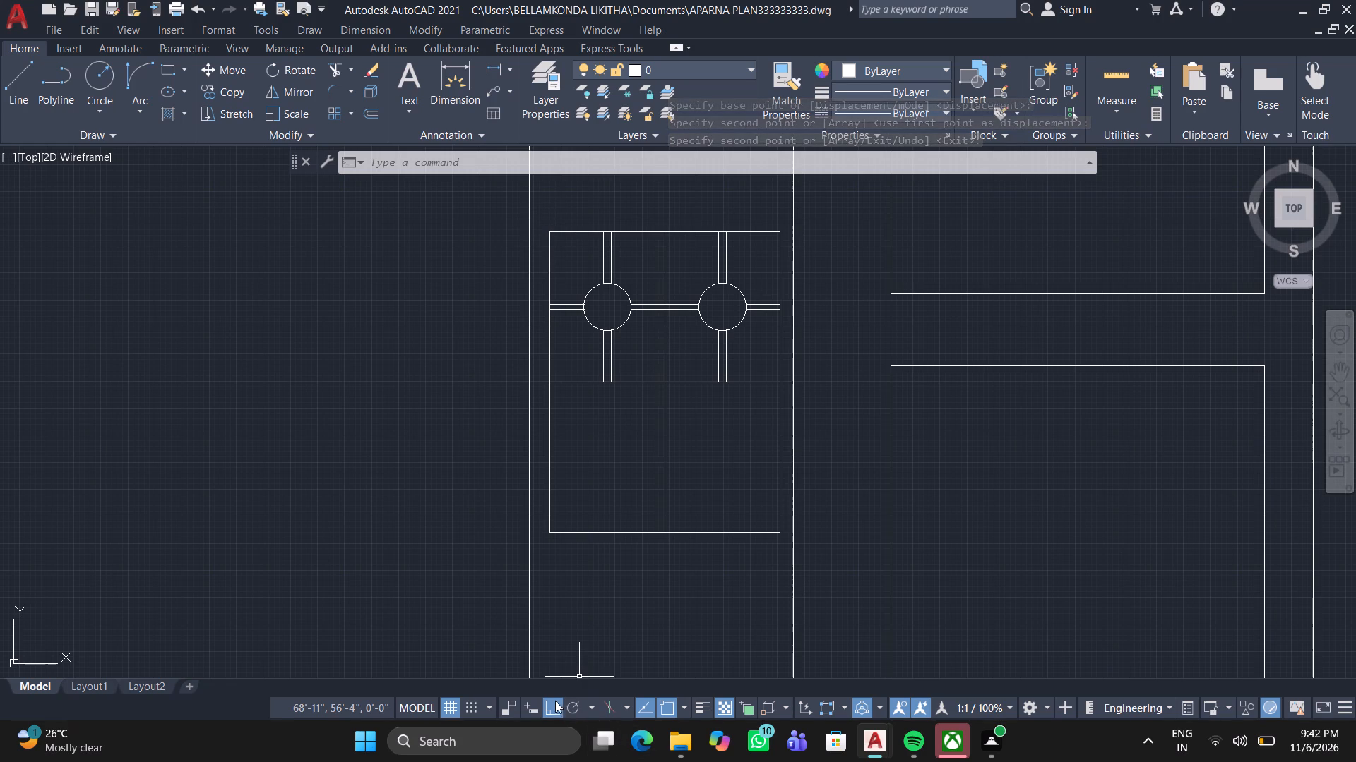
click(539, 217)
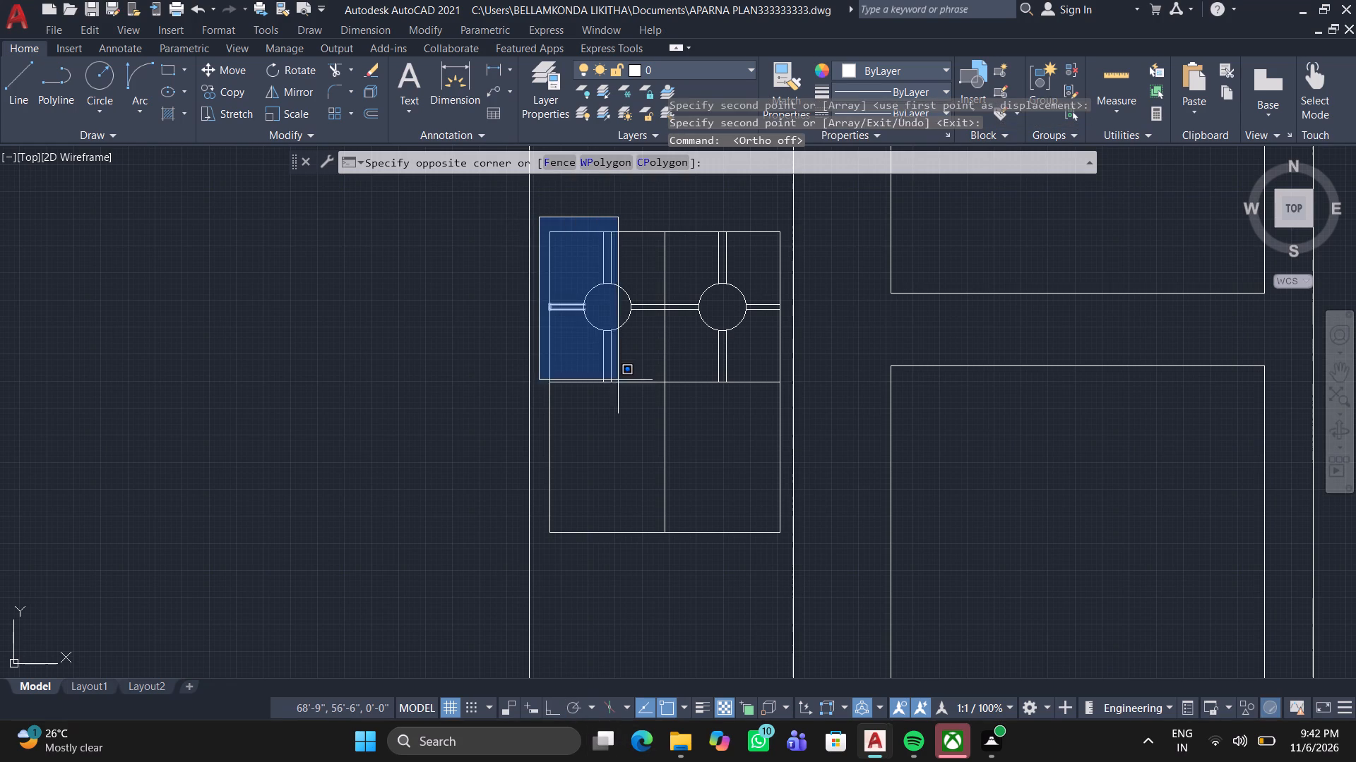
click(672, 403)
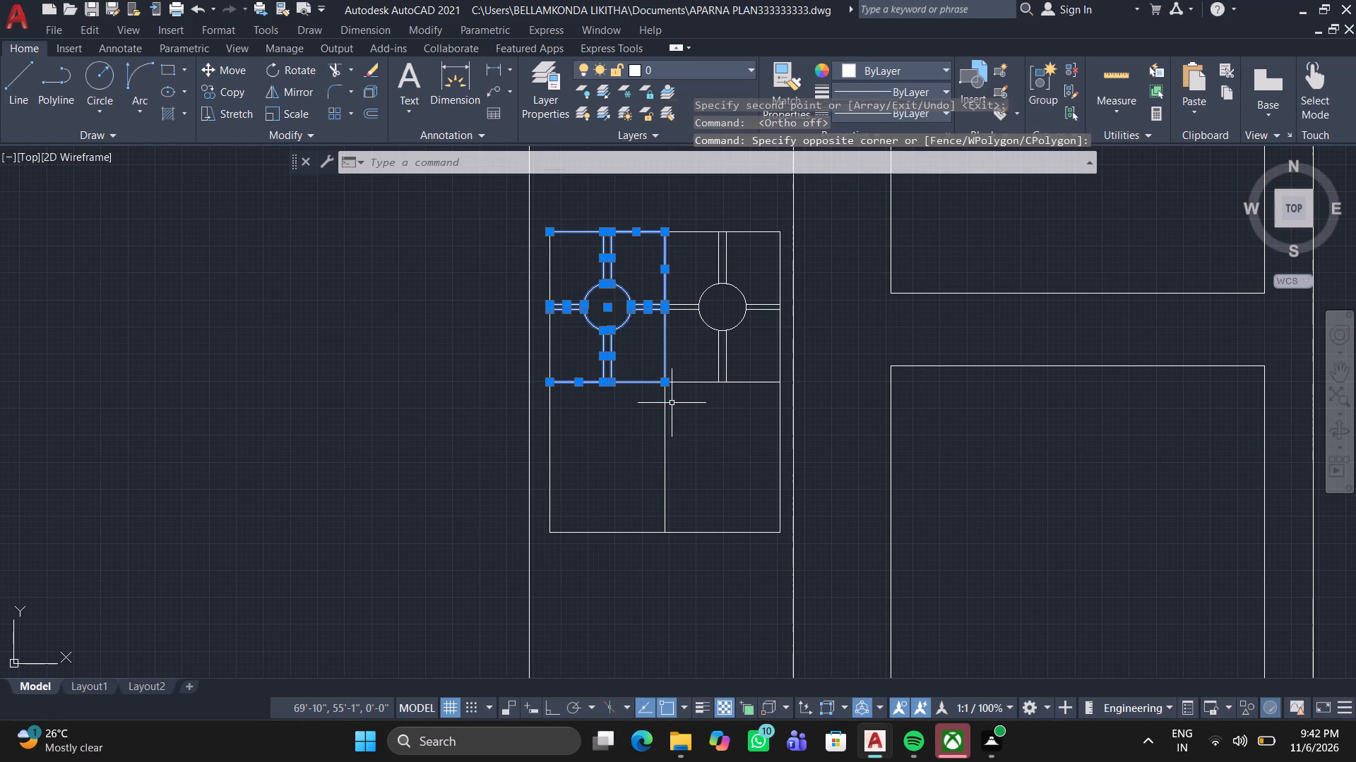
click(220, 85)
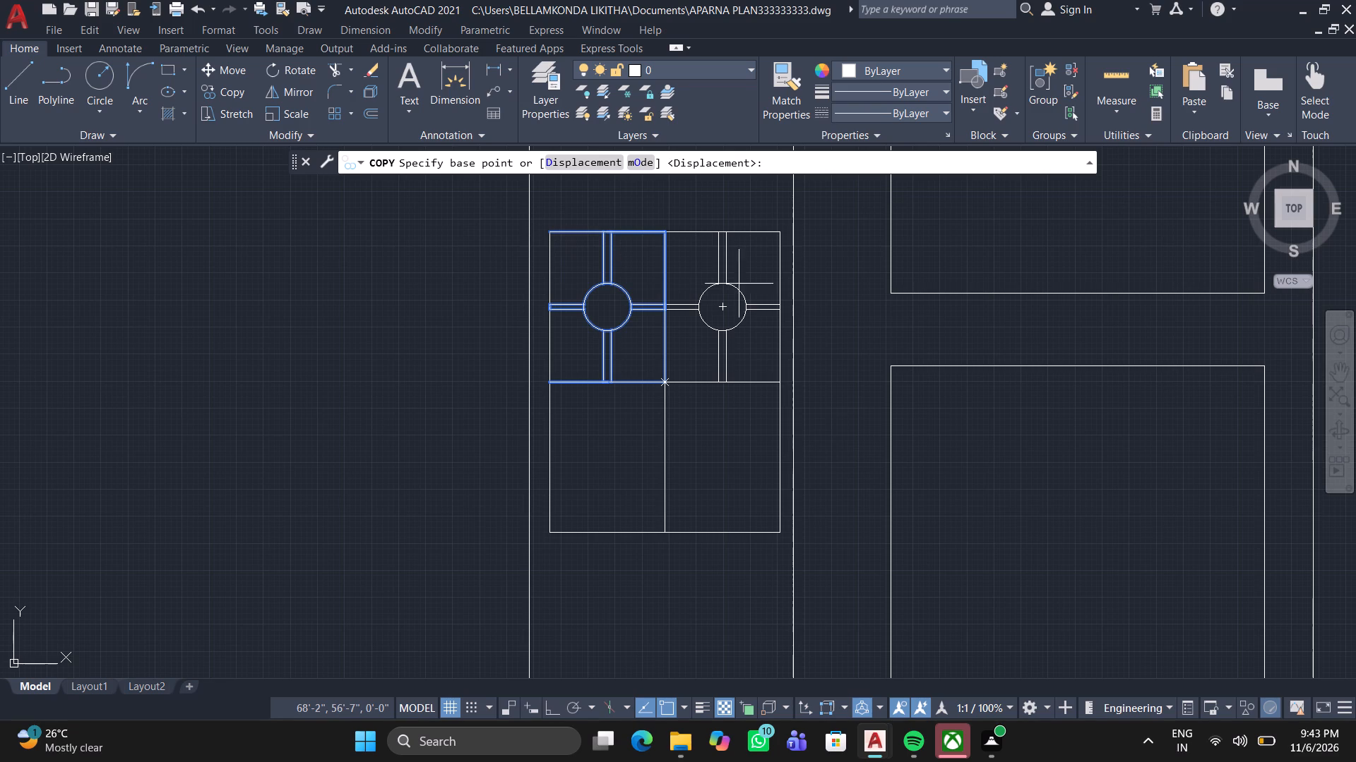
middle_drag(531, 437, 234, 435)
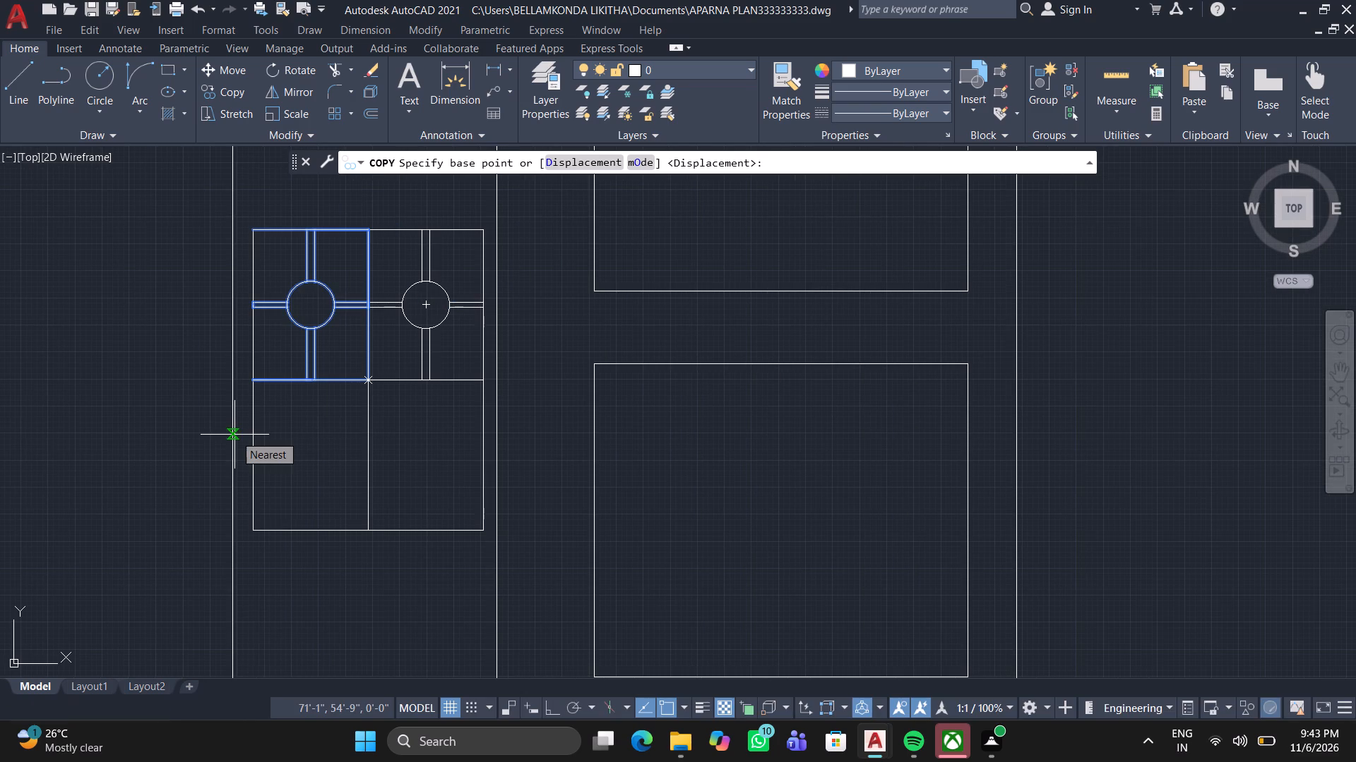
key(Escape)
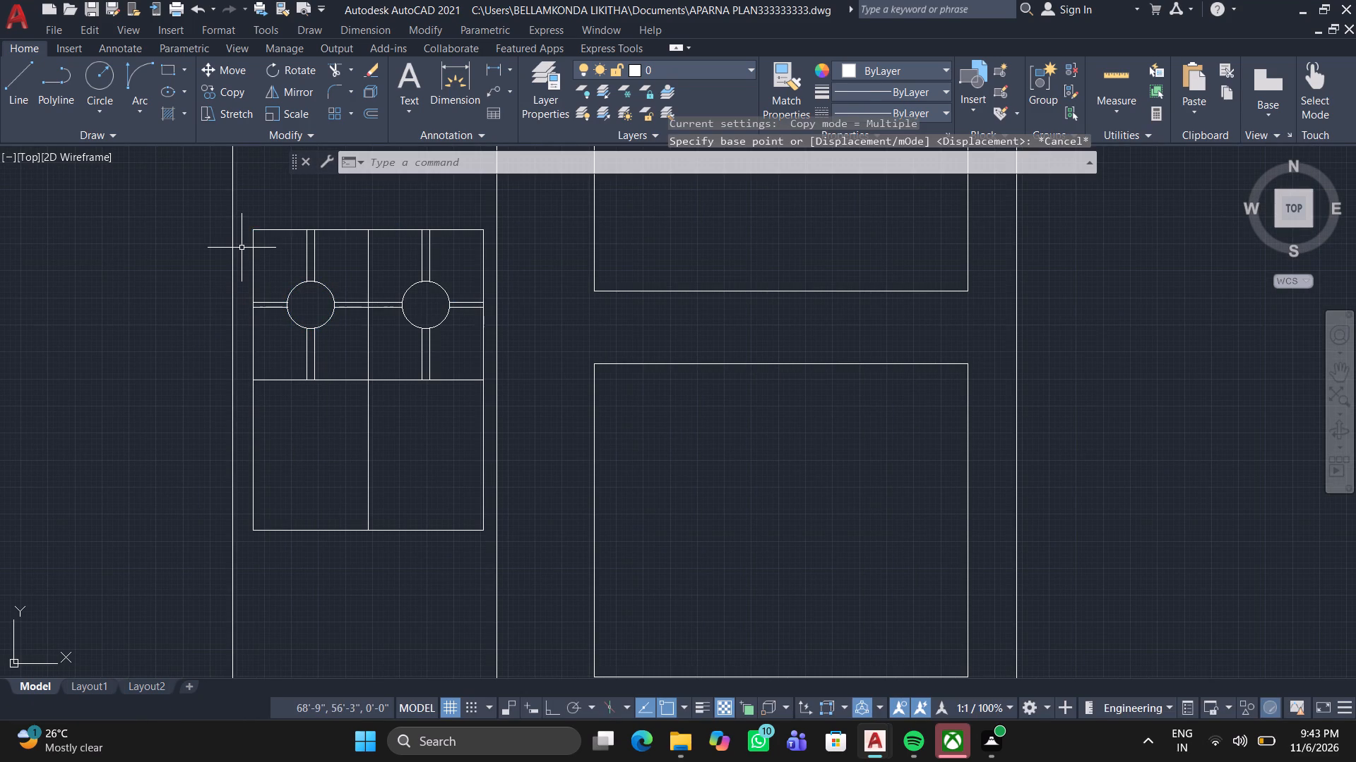
Copy the upper-left burner with its quadrant lines from its top-left corner down into the lower-left stove quadrant.
click(245, 224)
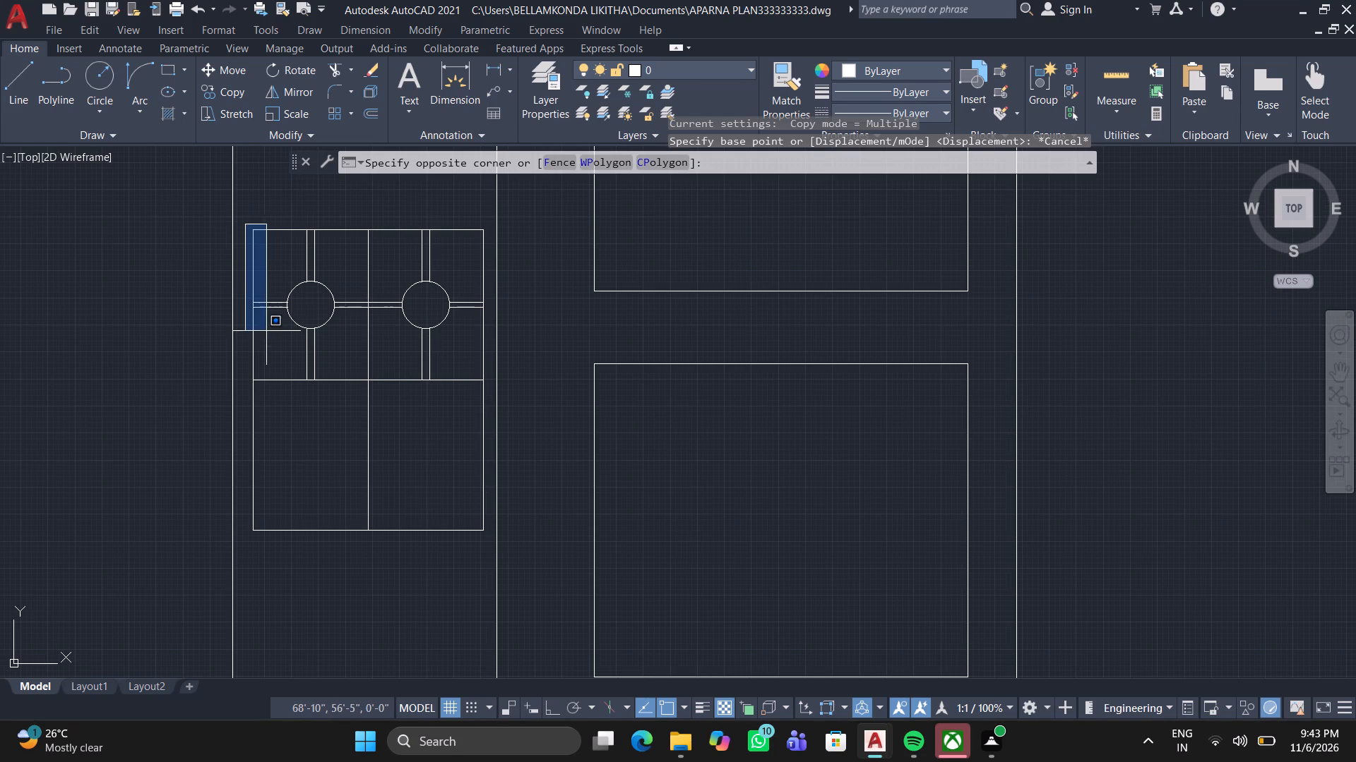
click(374, 392)
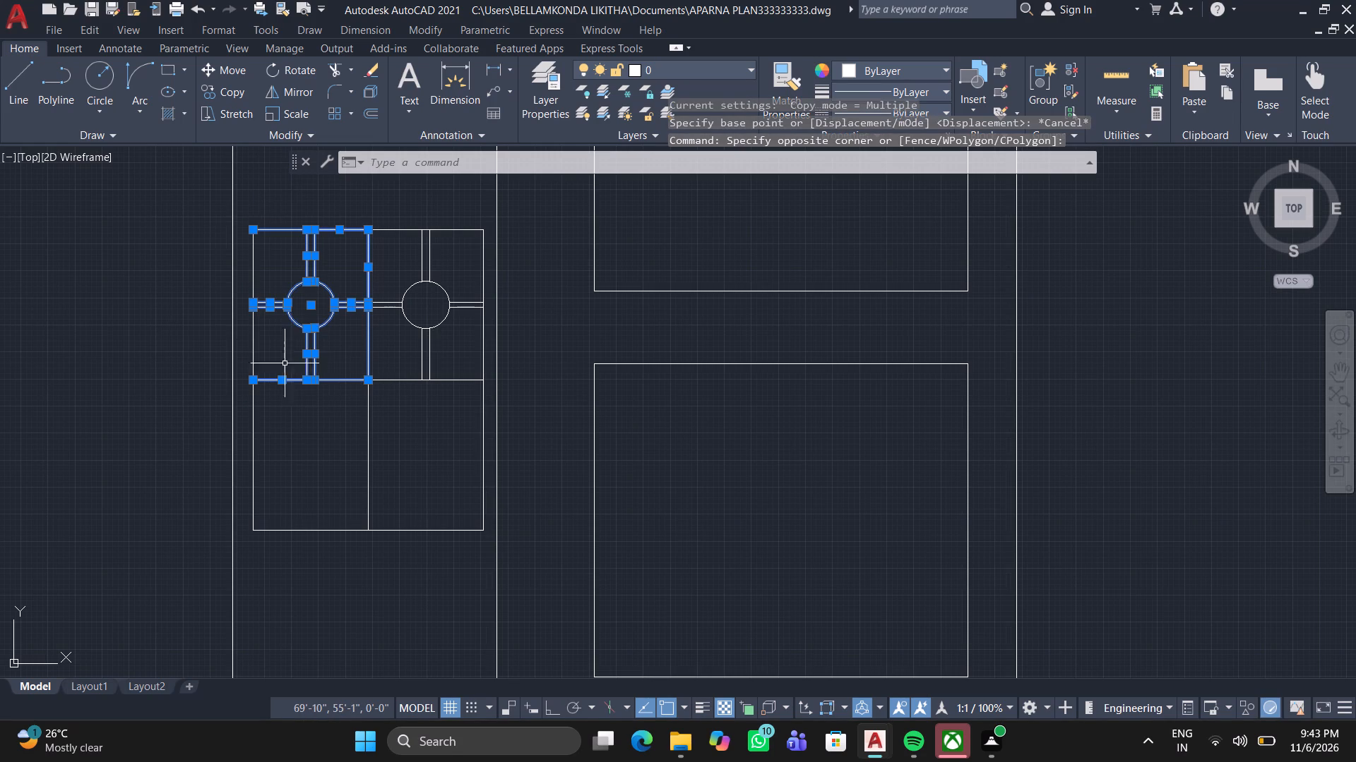
click(209, 92)
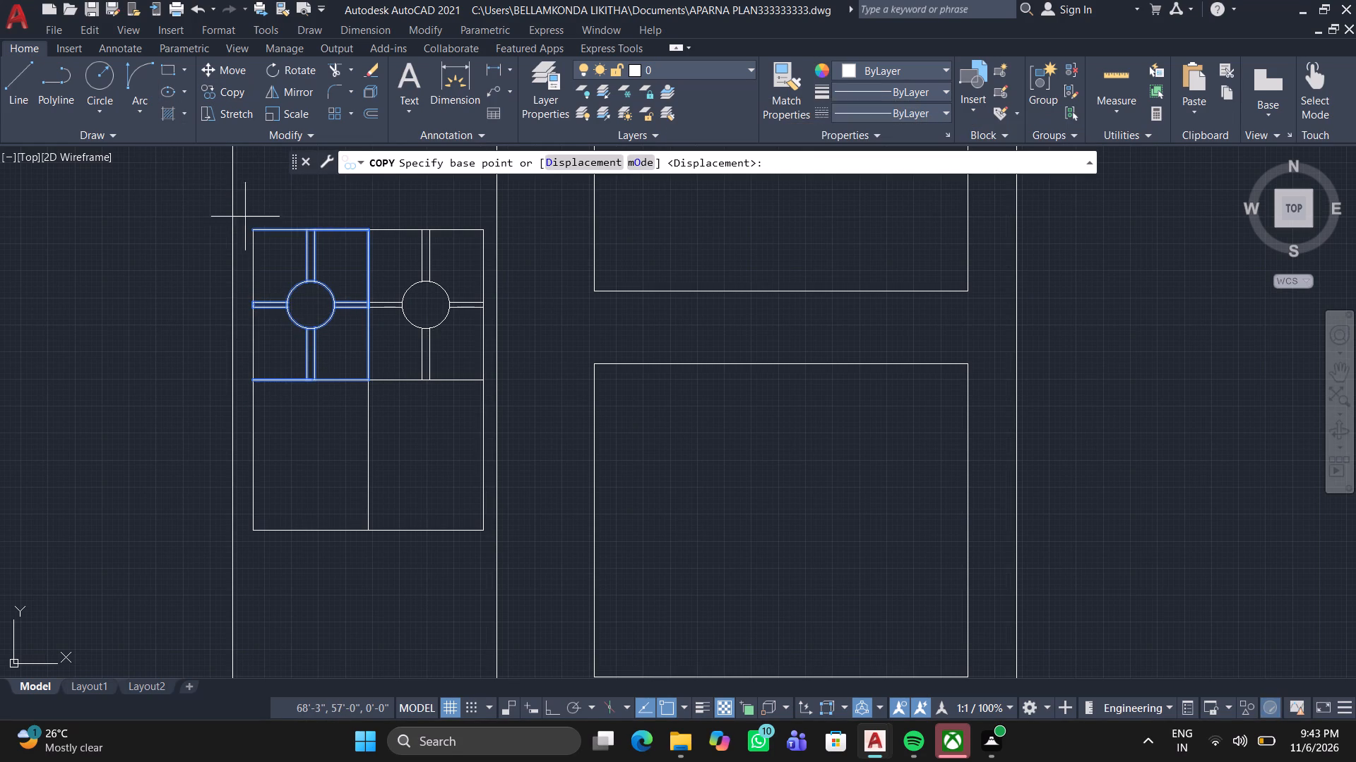
click(250, 222)
scroll(250, 391, up, 2)
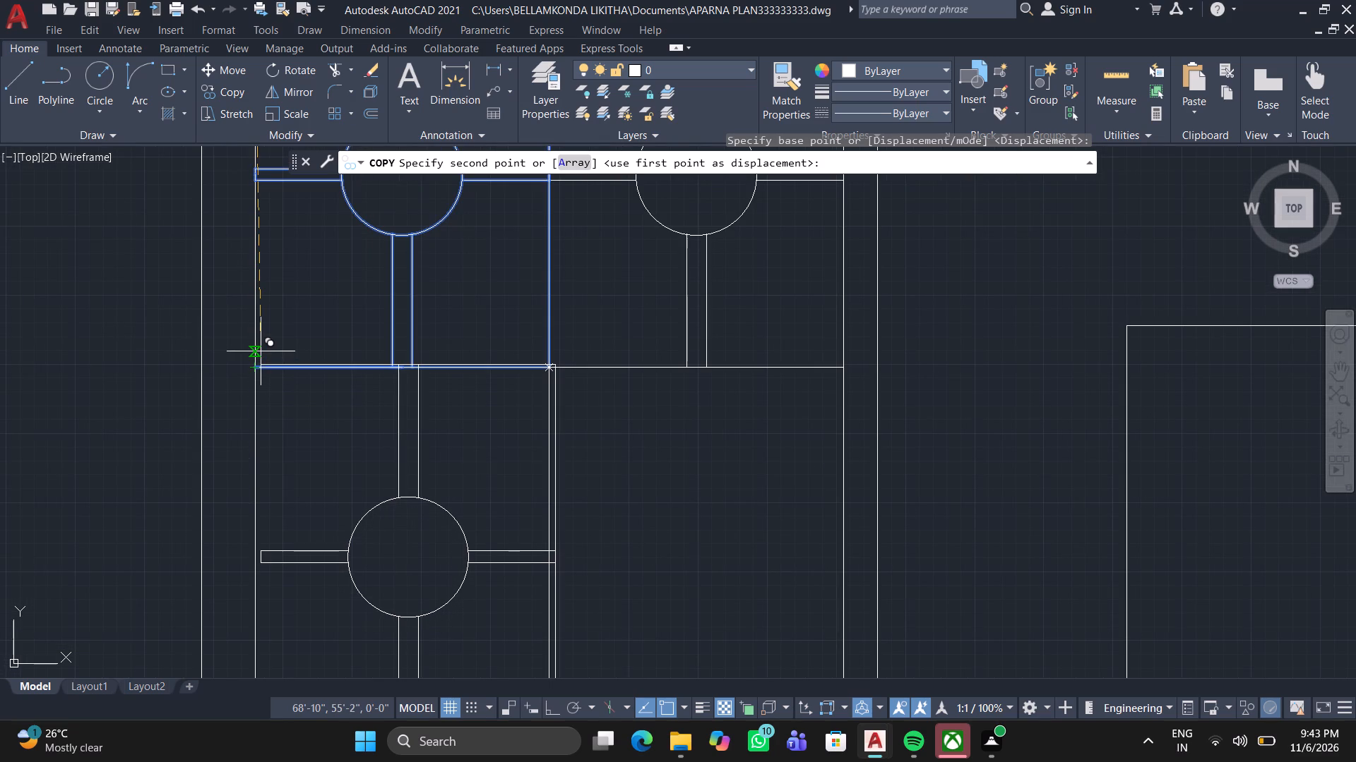
click(256, 355)
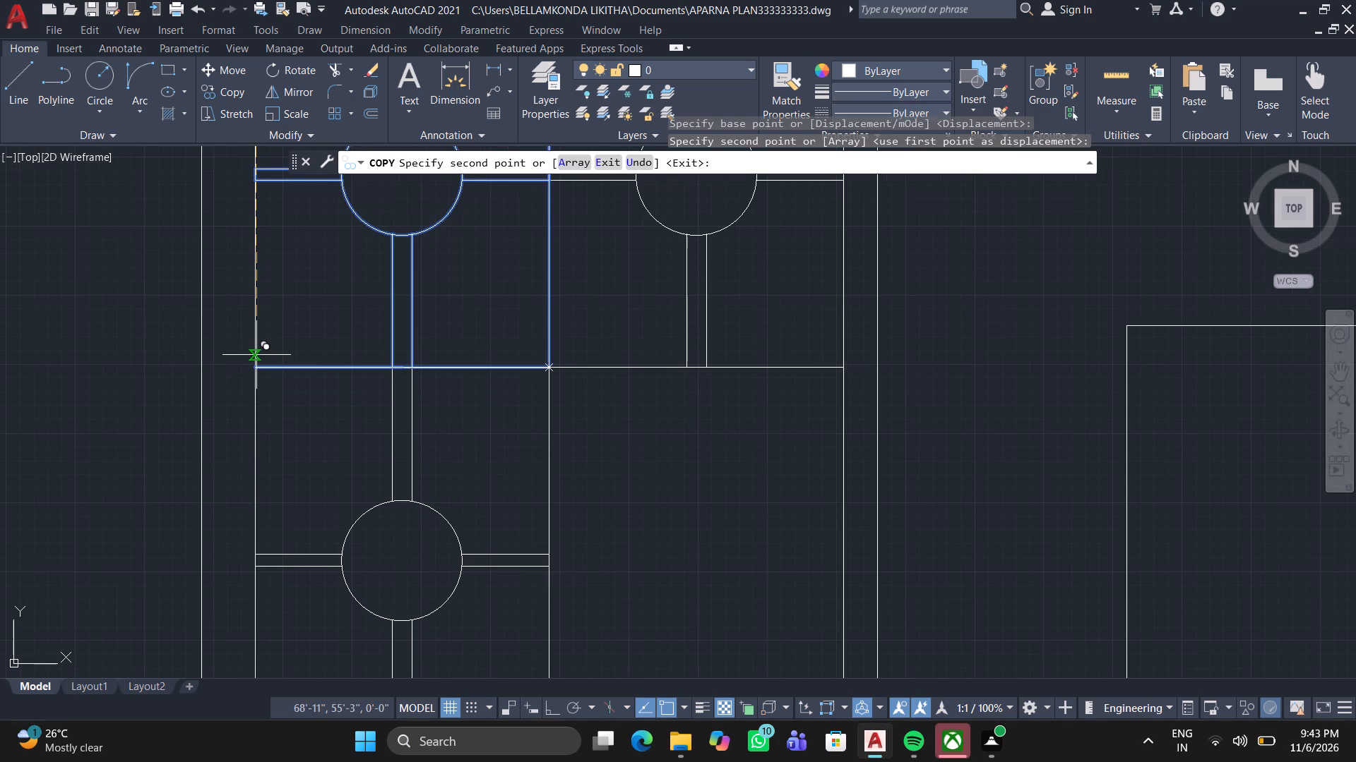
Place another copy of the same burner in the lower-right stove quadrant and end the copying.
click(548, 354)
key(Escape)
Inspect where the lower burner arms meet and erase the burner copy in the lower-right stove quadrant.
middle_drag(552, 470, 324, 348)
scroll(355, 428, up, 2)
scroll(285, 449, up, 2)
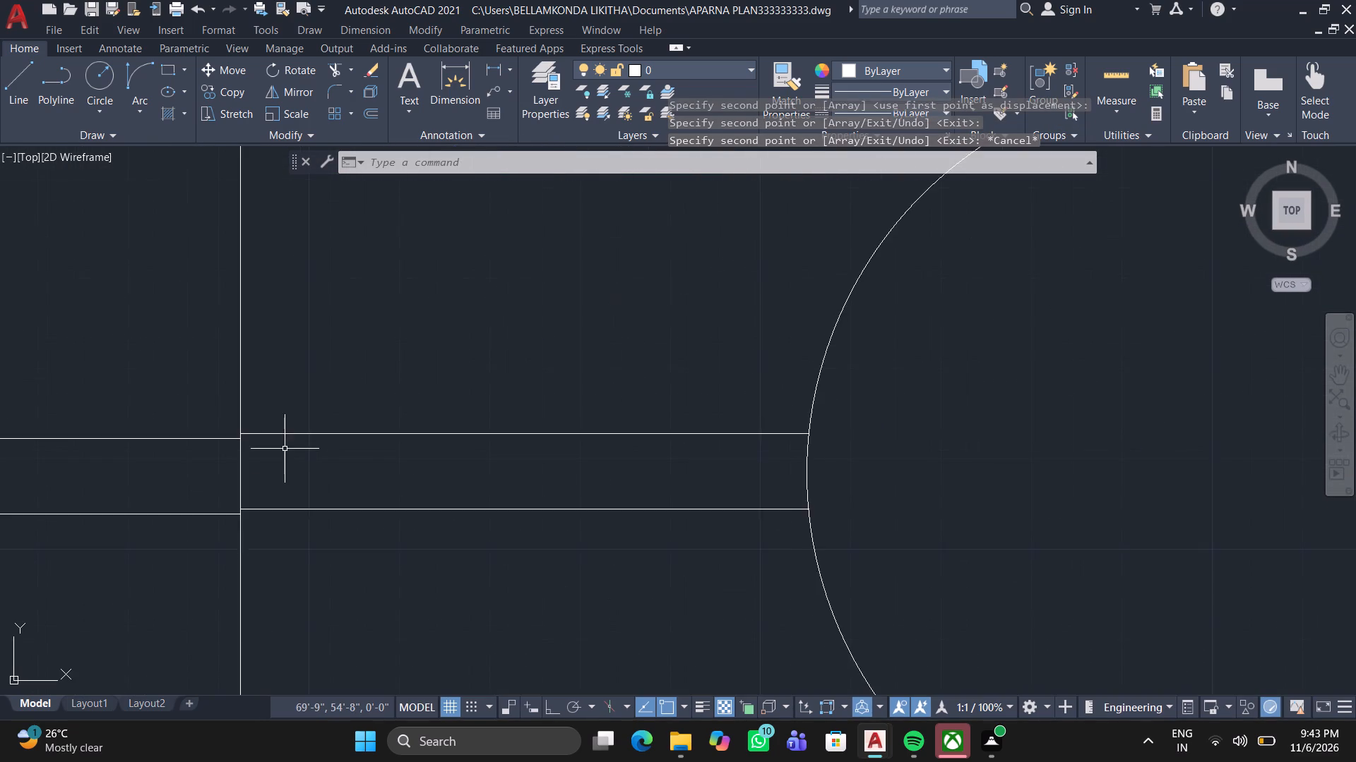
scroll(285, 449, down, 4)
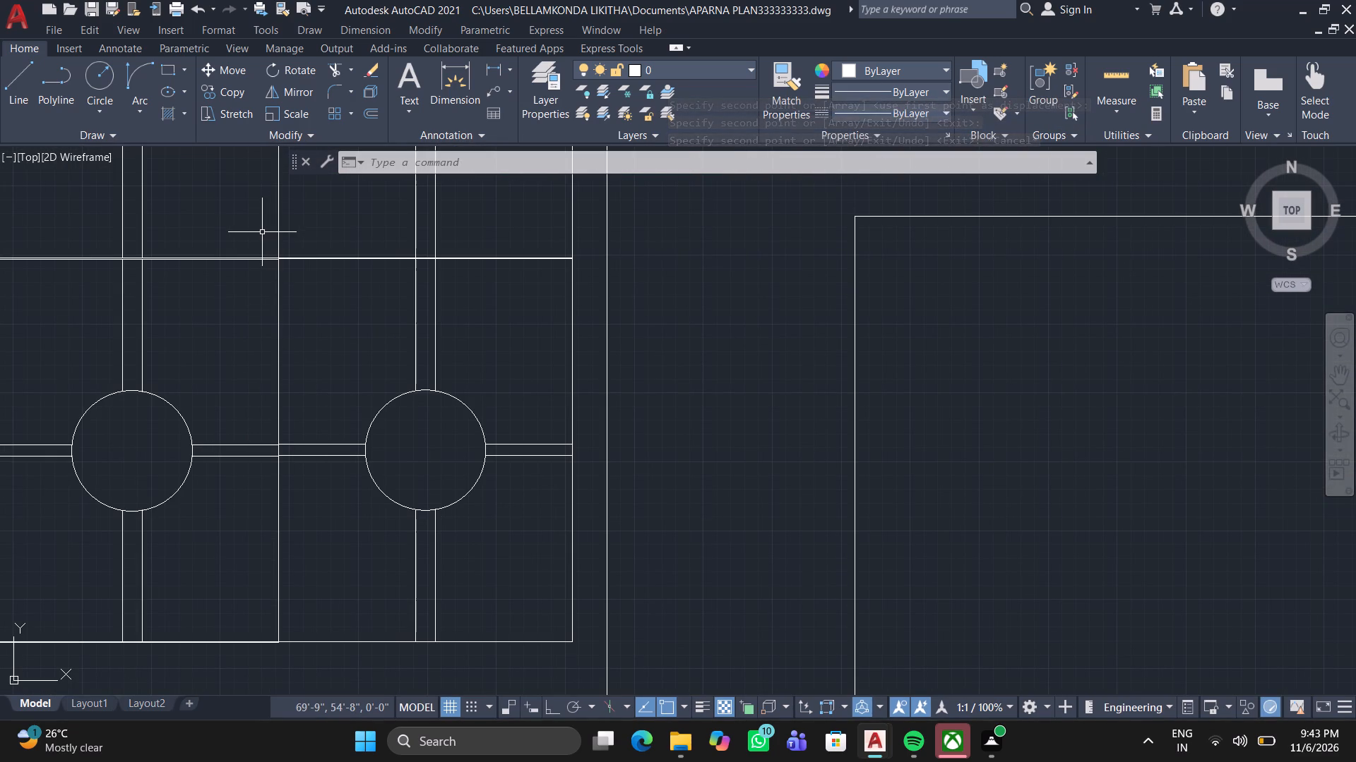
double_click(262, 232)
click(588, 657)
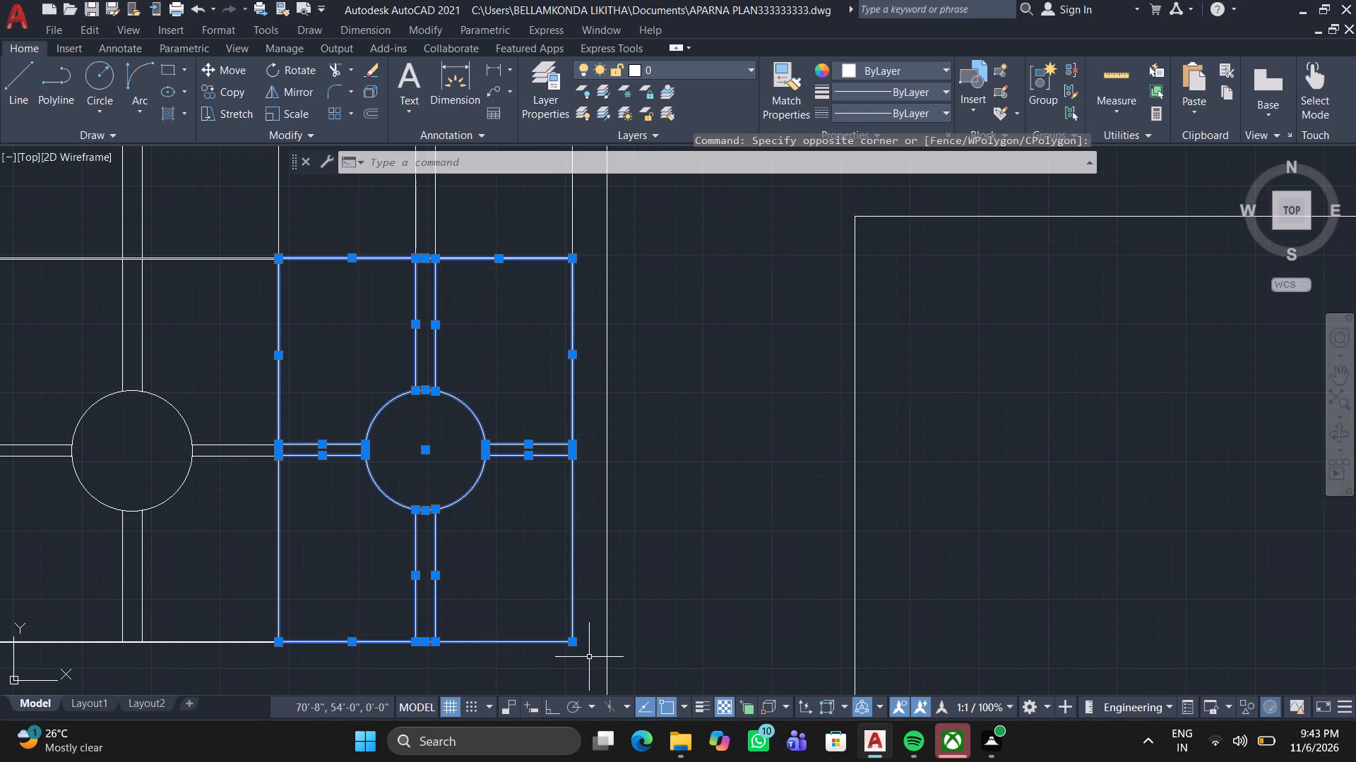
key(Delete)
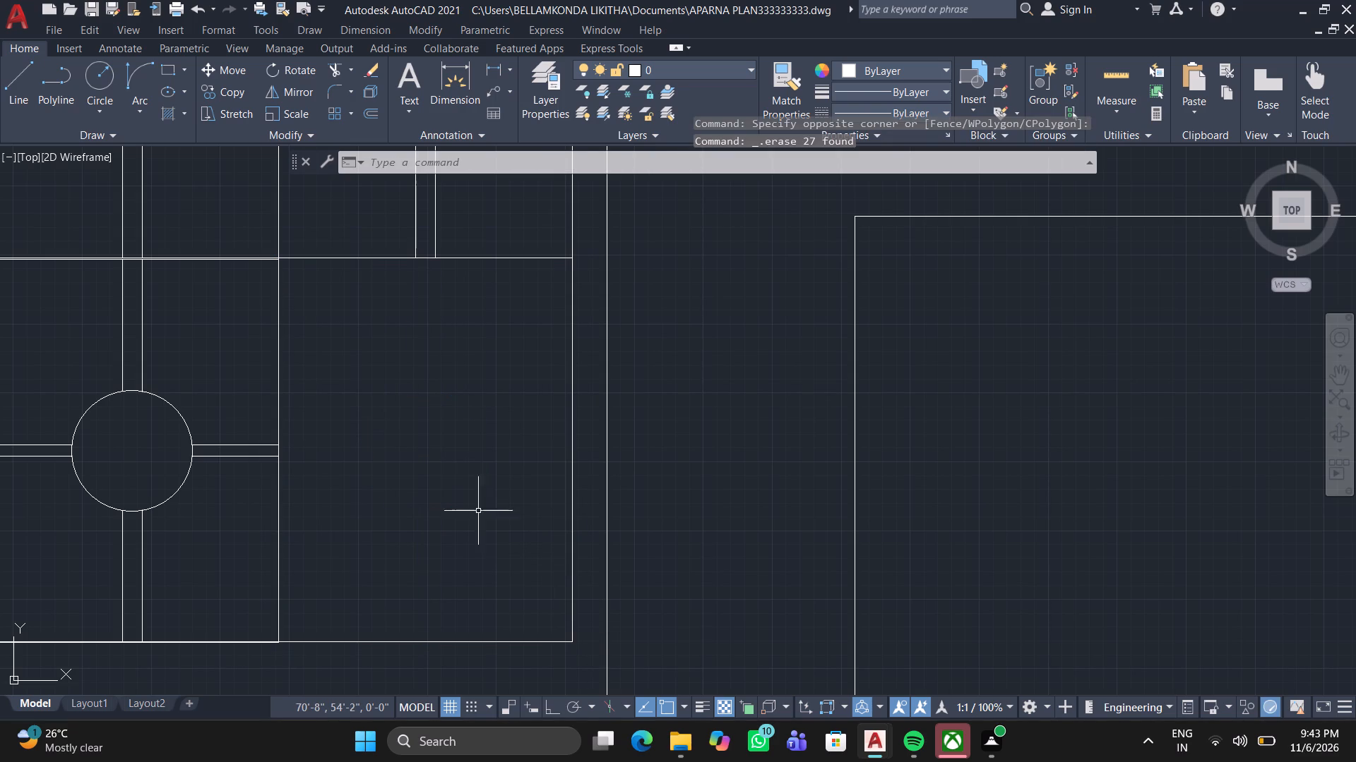
Trim away the duplicate horizontal line just below the stove's middle divider, across the full width of the lower-left quadrant.
scroll(232, 552, down, 1)
scroll(61, 369, up, 2)
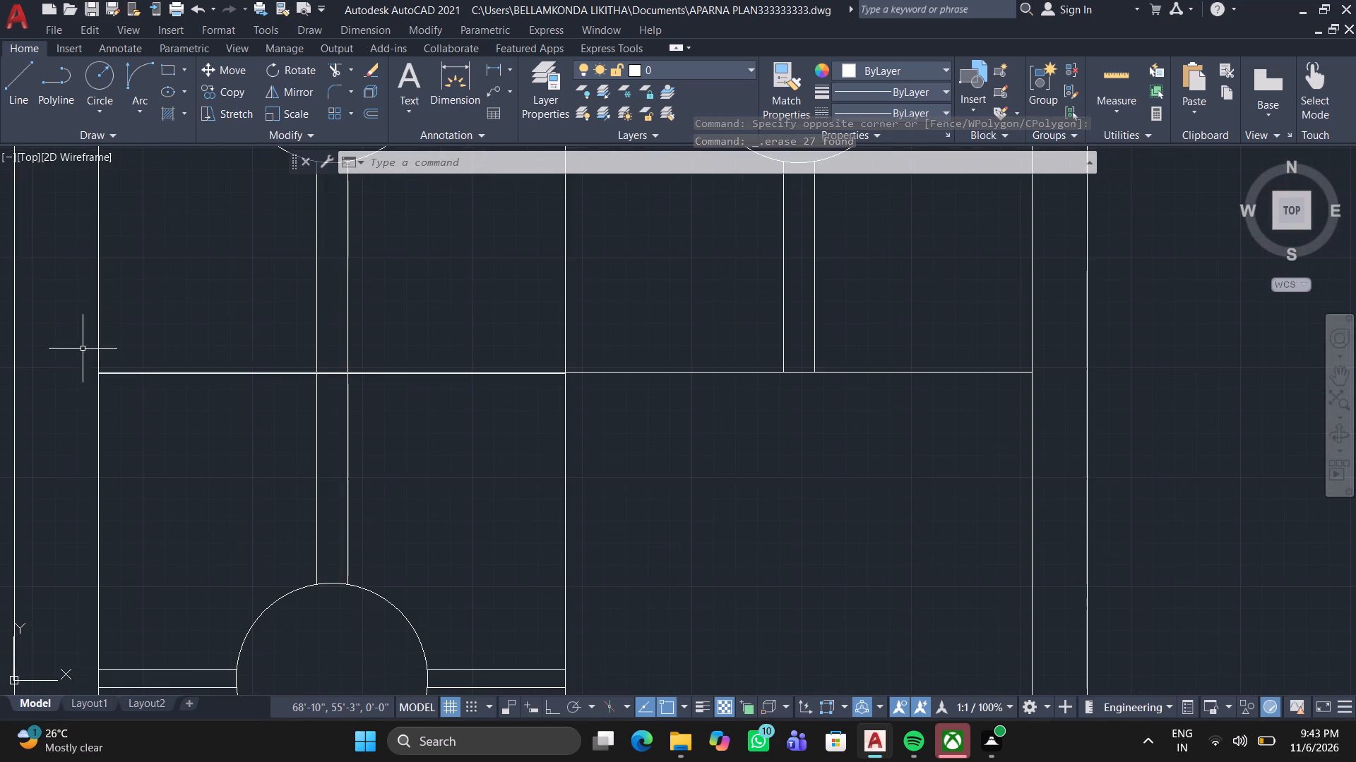
scroll(103, 345, up, 1)
scroll(158, 390, up, 3)
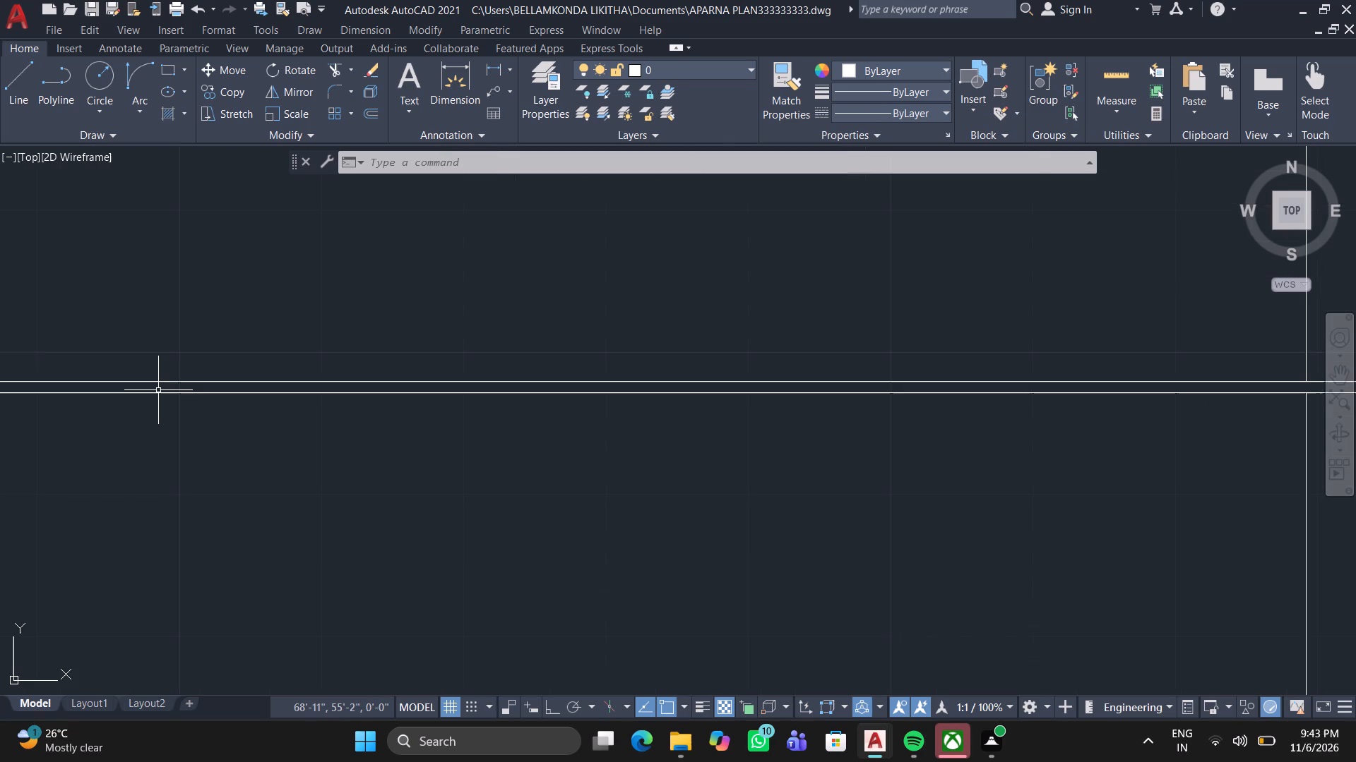
scroll(158, 390, down, 2)
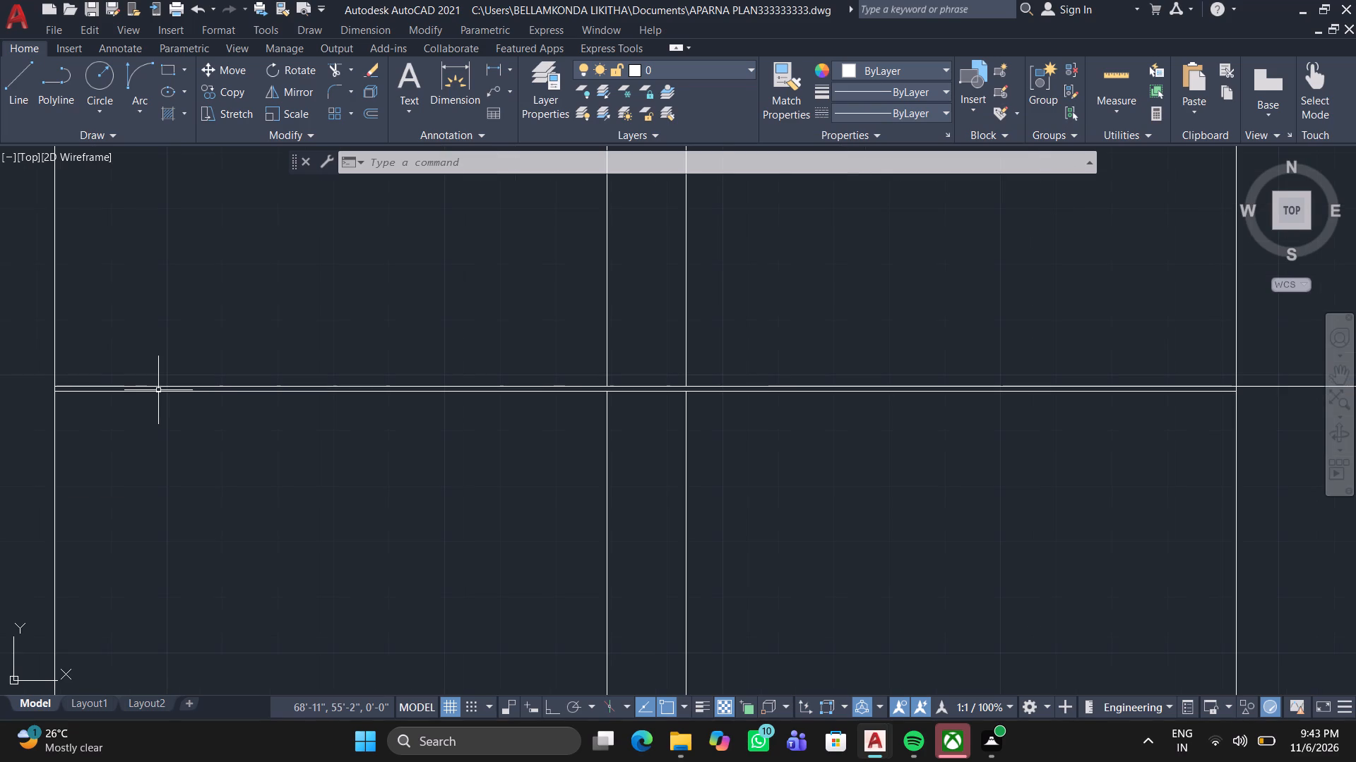
click(336, 66)
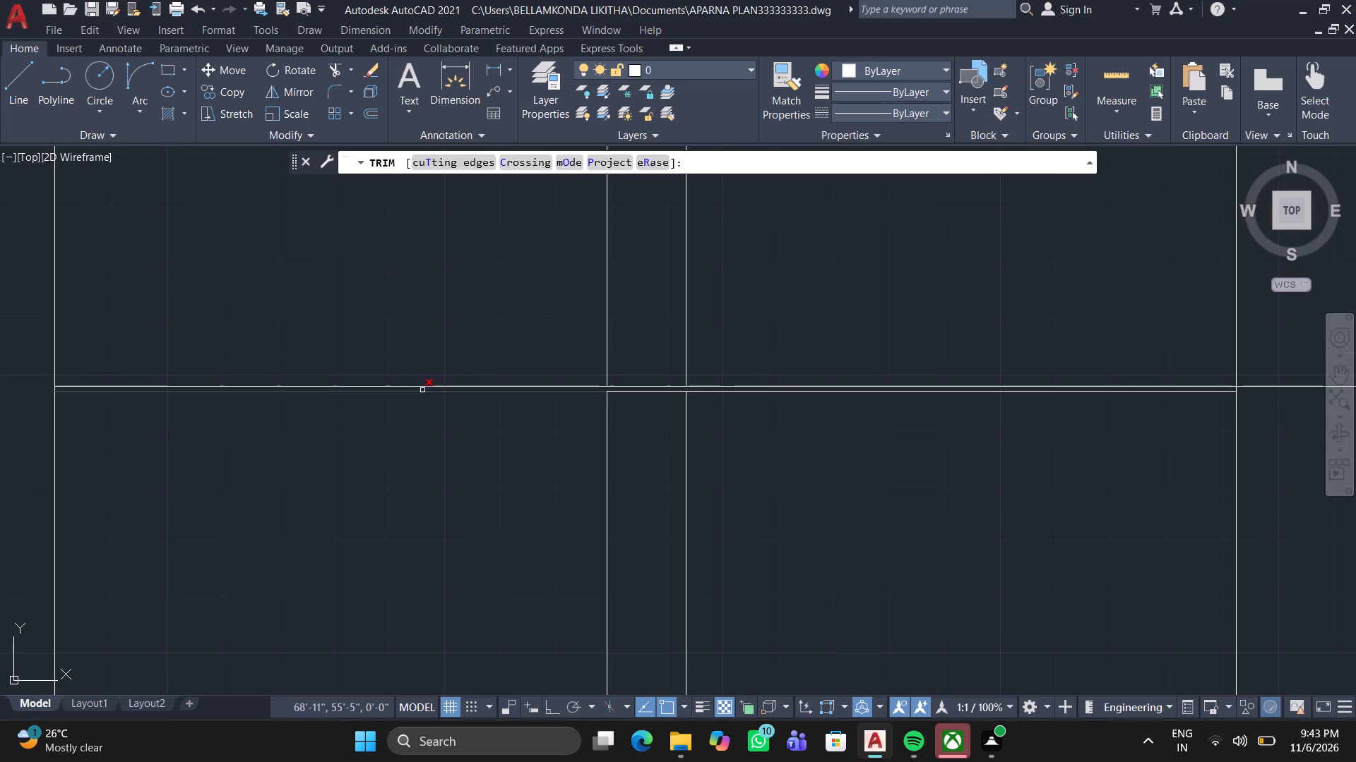
click(422, 390)
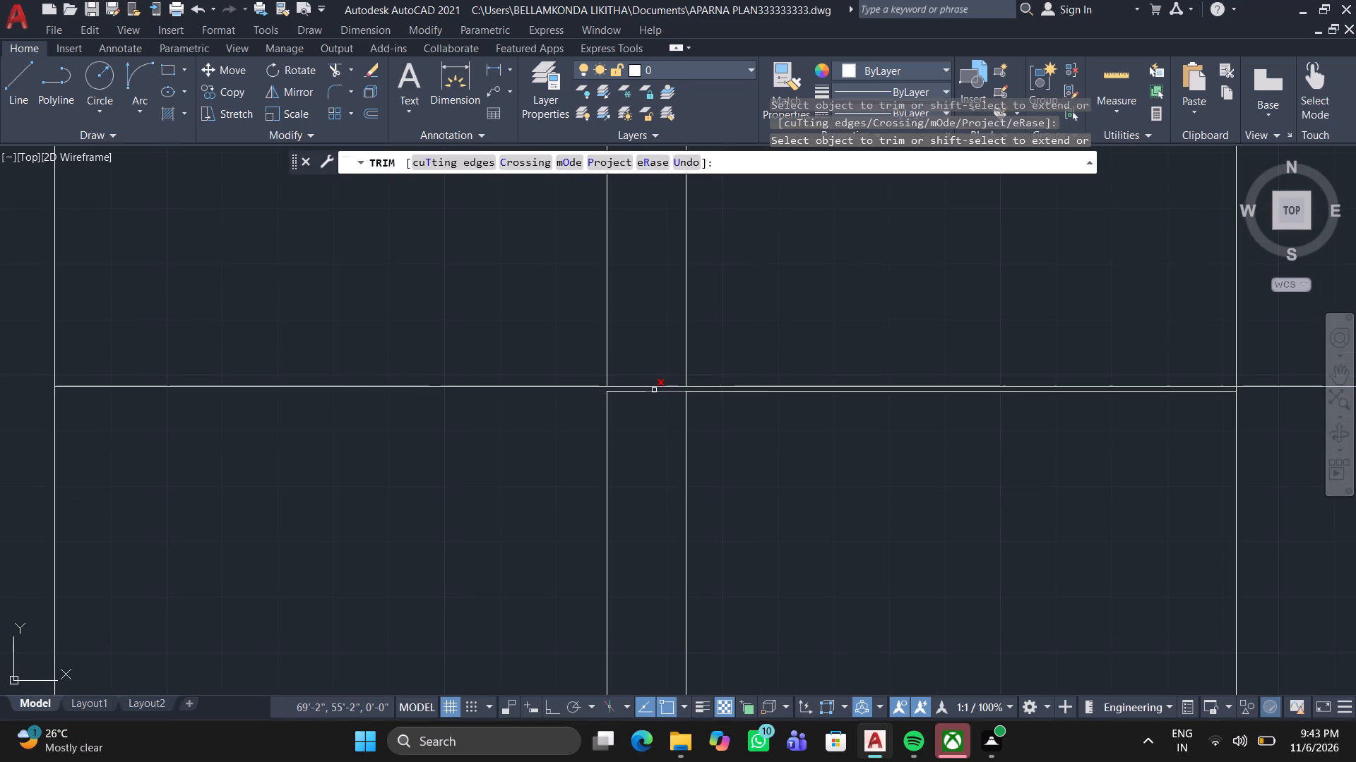
click(654, 390)
scroll(643, 397, up, 2)
click(640, 382)
middle_drag(535, 454, 385, 456)
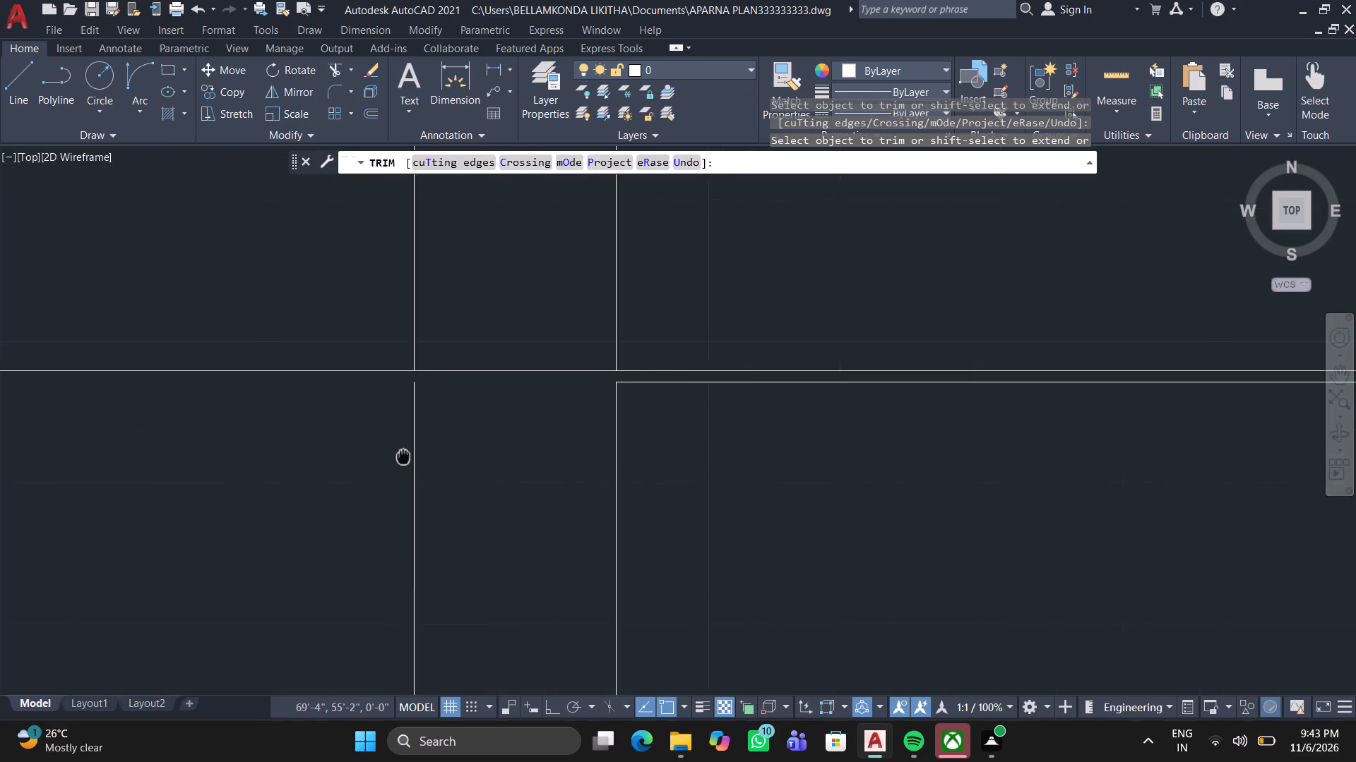
middle_drag(385, 456, 234, 501)
click(503, 428)
drag(504, 426, 483, 425)
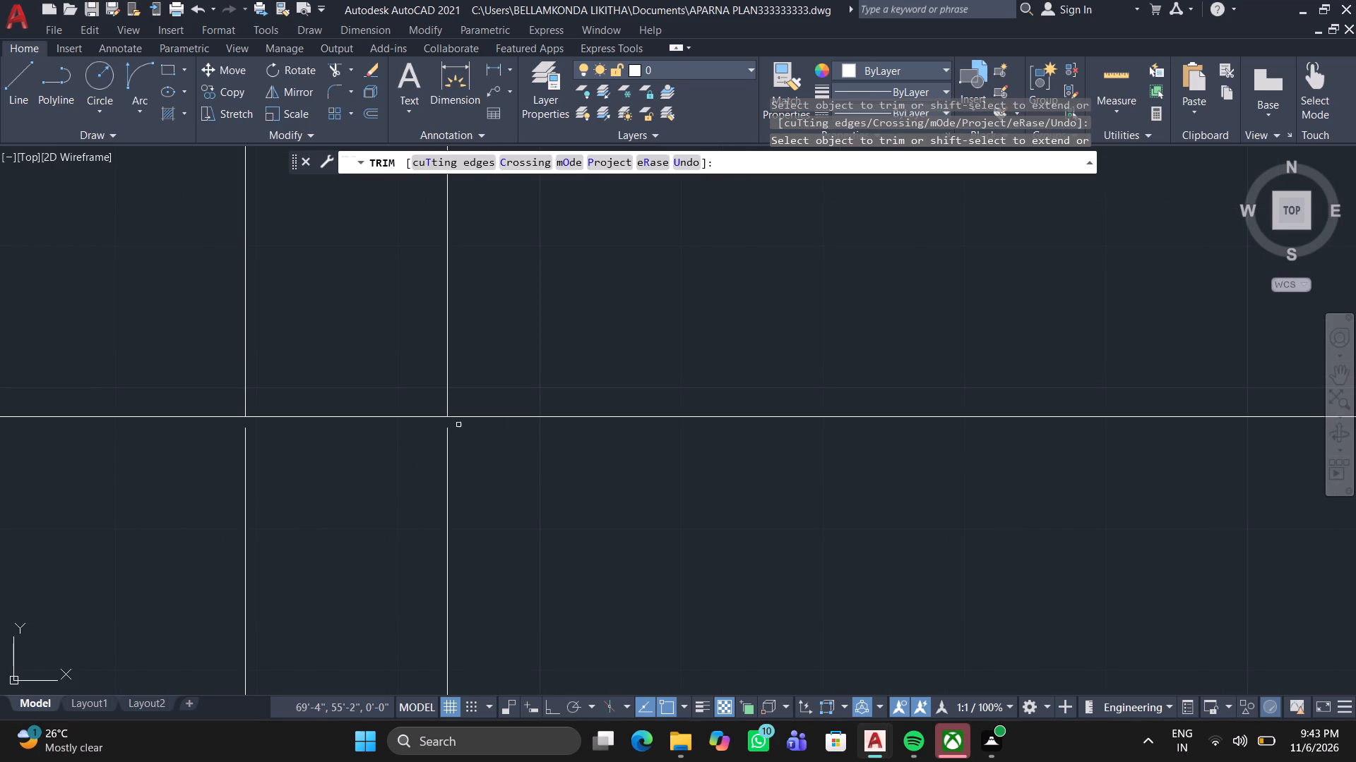
key(space)
Draw two short vertical lines bridging the gaps between the lower-left burner's upper arm lines and the stove's middle divider.
key(l)
key(Return)
key(backslash)
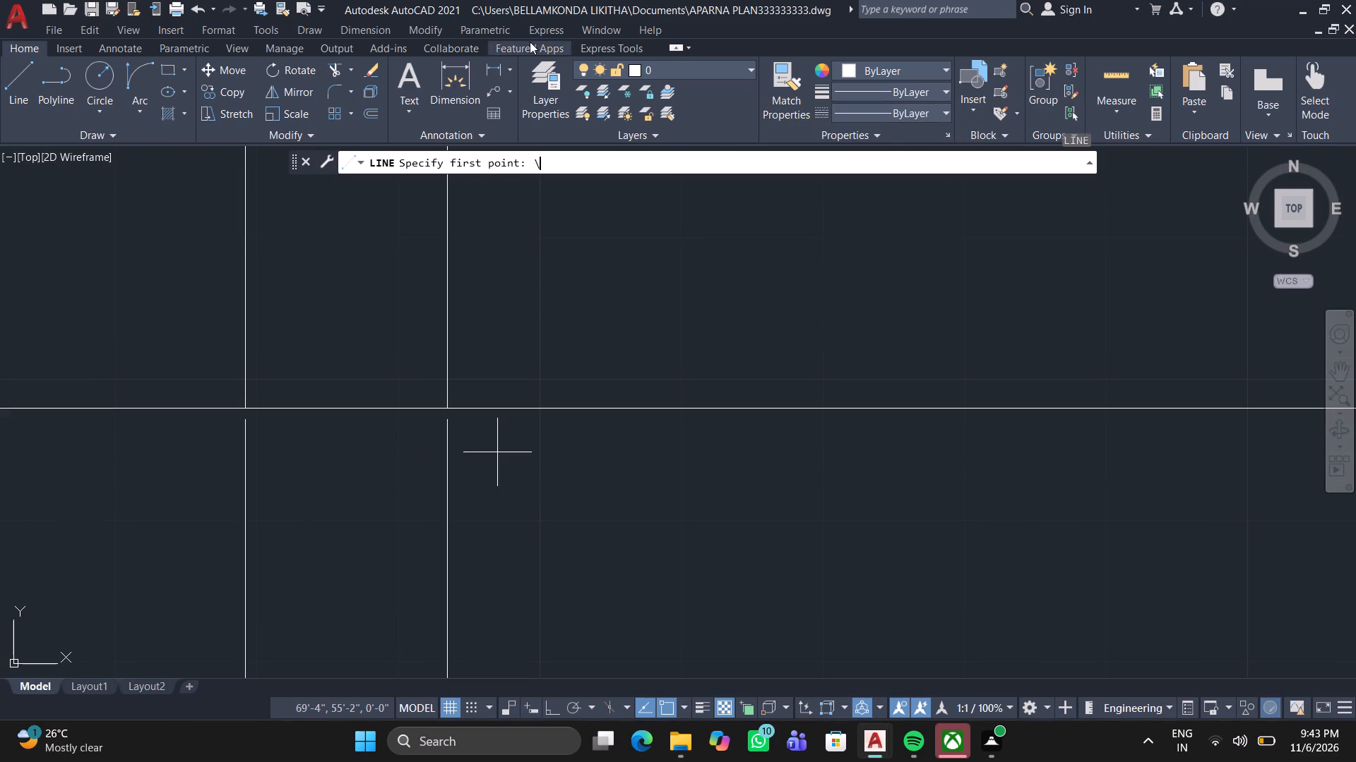
click(242, 425)
click(242, 409)
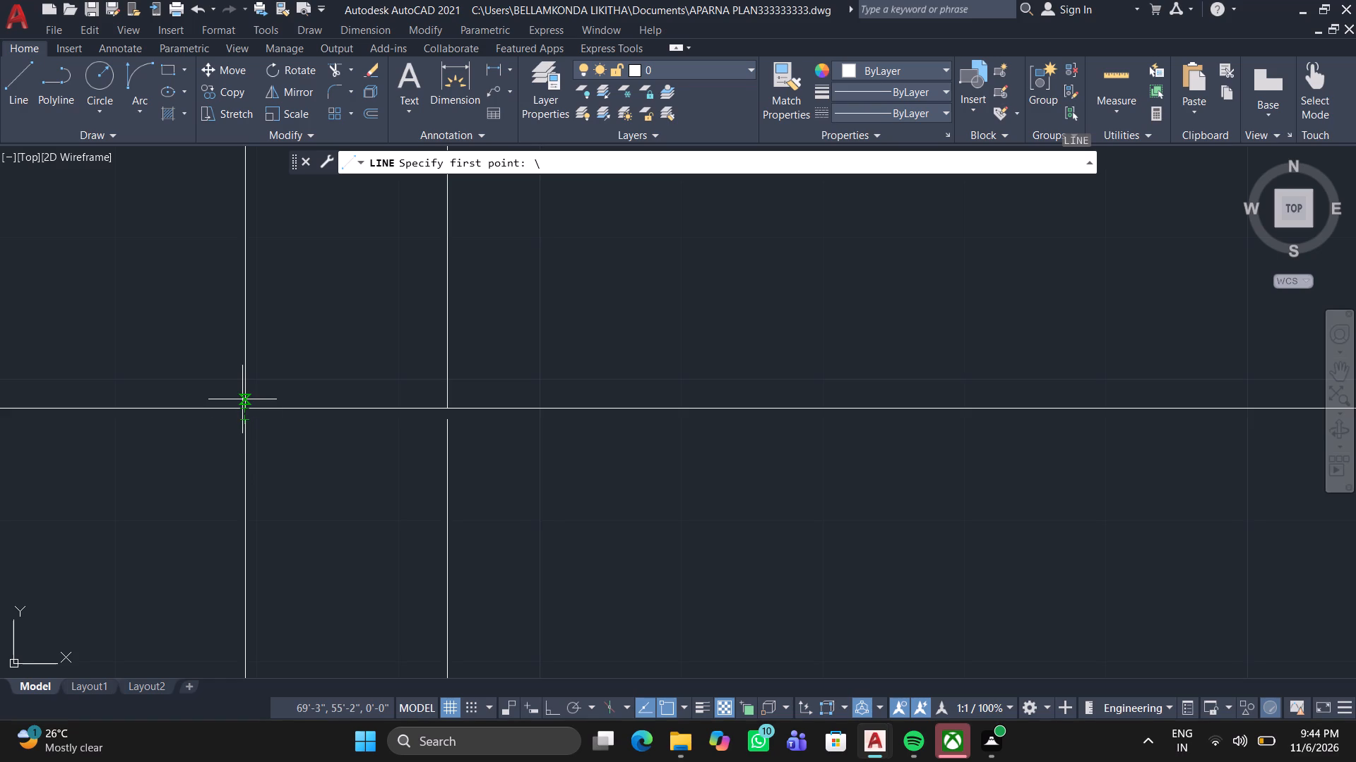
key(space)
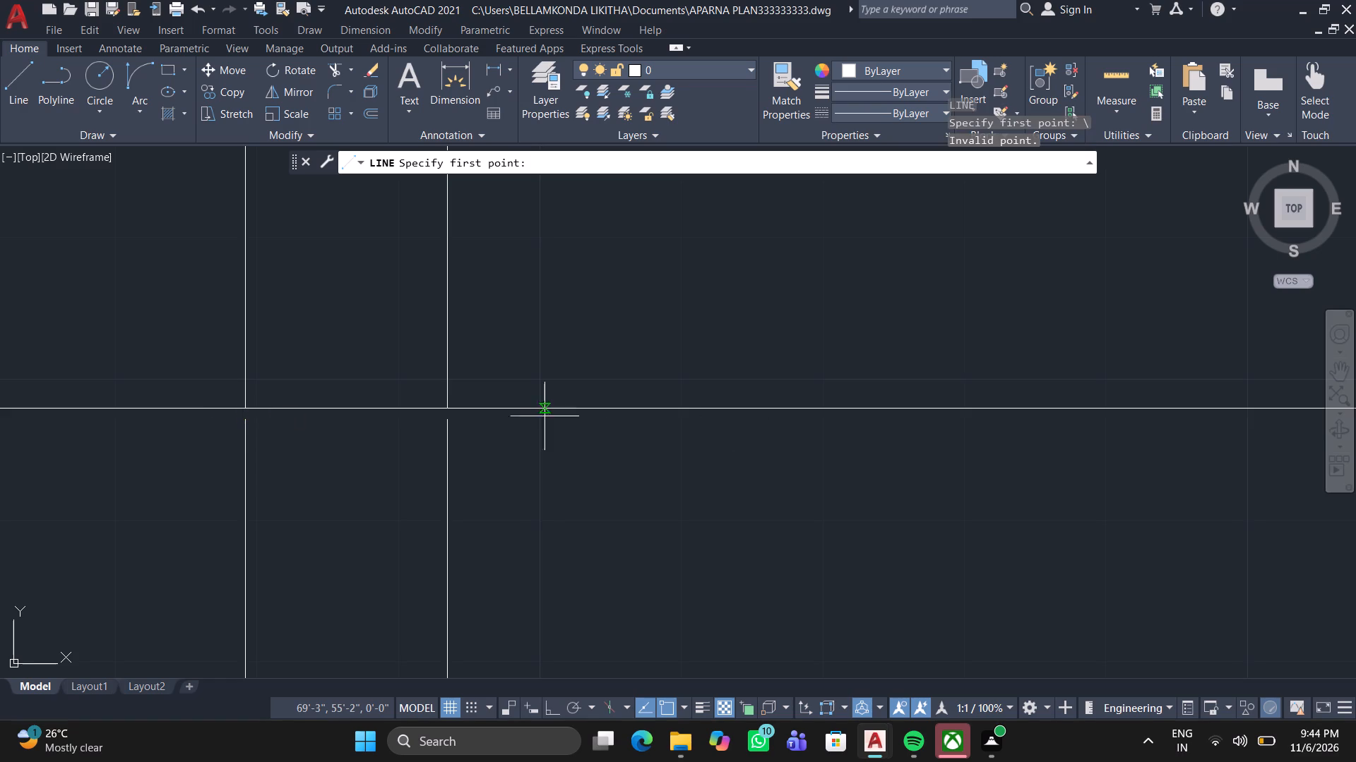
click(245, 361)
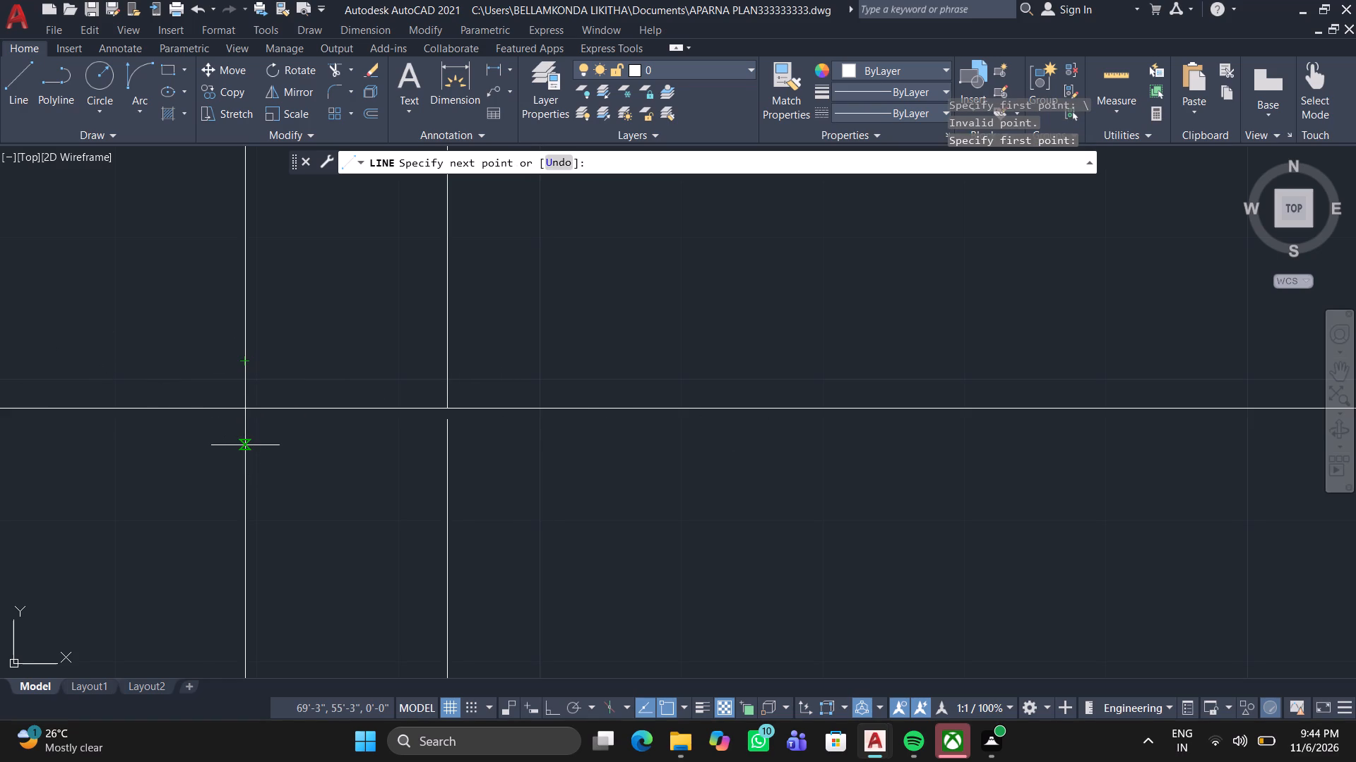
click(245, 445)
key(space)
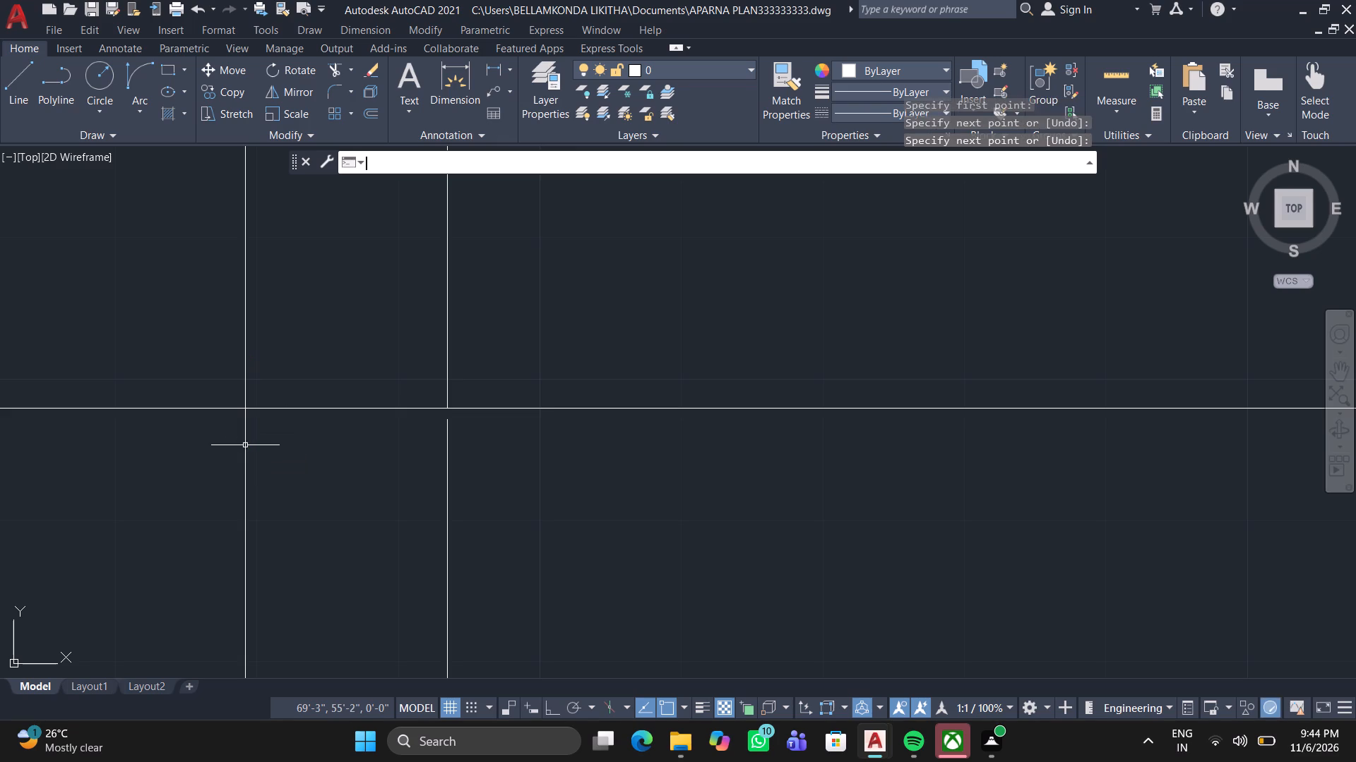
key(space)
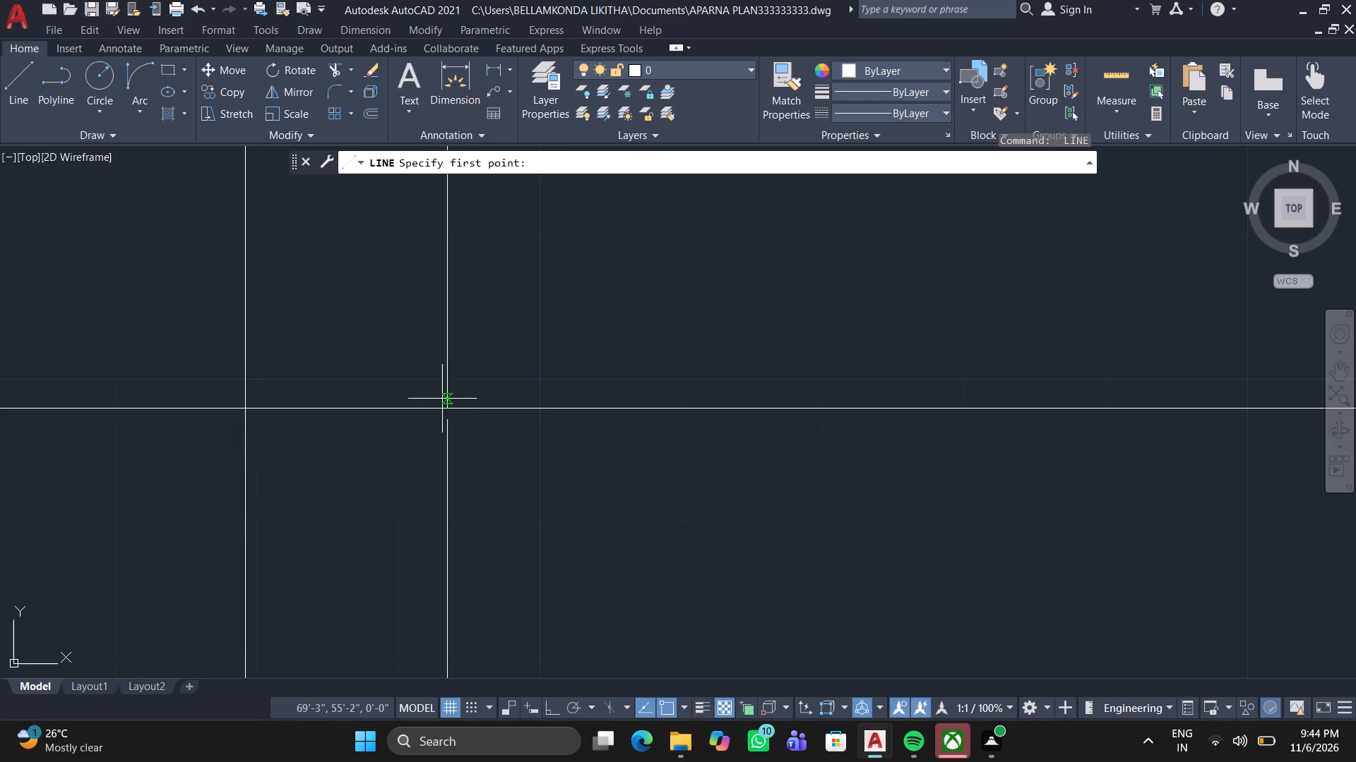
click(452, 420)
click(446, 383)
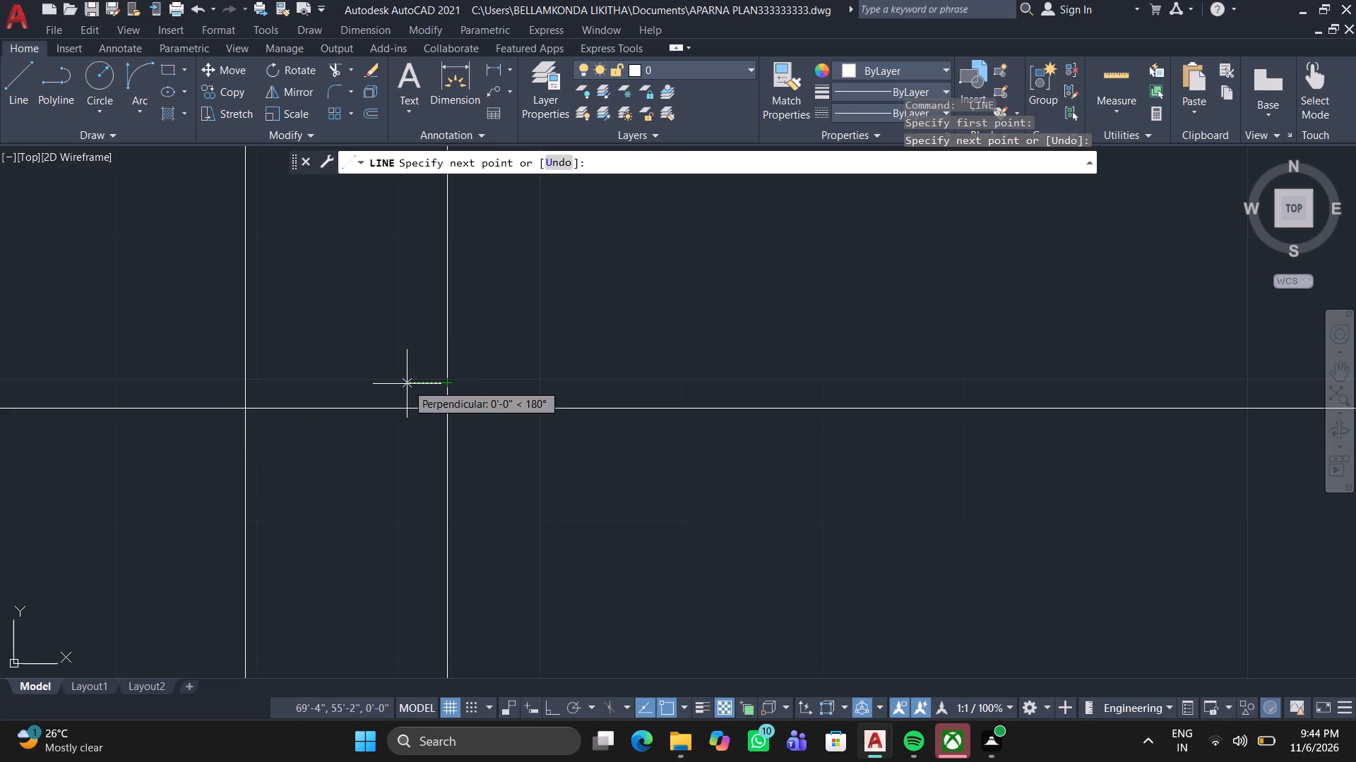
key(space)
Remove the duplicate horizontal line just below the stove's bottom edge, across the full width of the lower-left quadrant.
scroll(569, 317, down, 4)
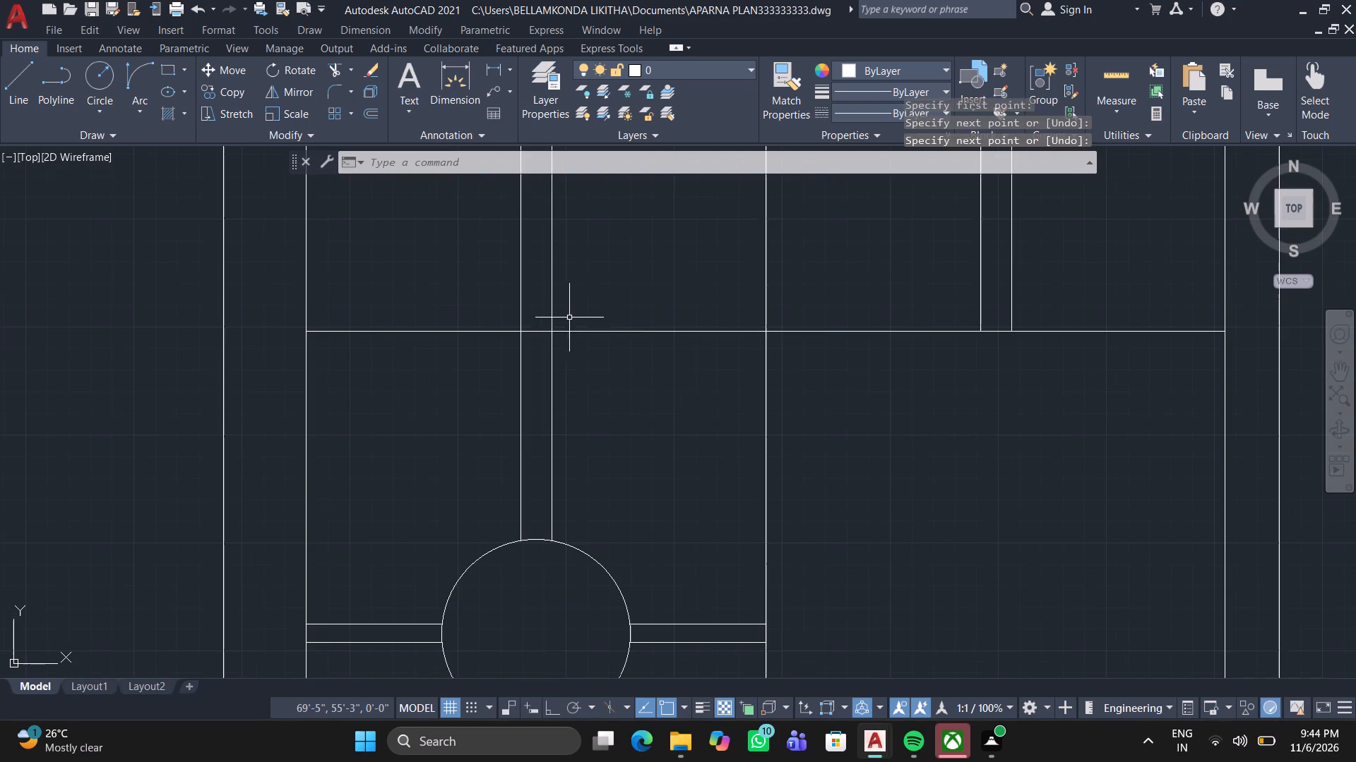
scroll(626, 369, down, 2)
middle_drag(610, 454, 418, 397)
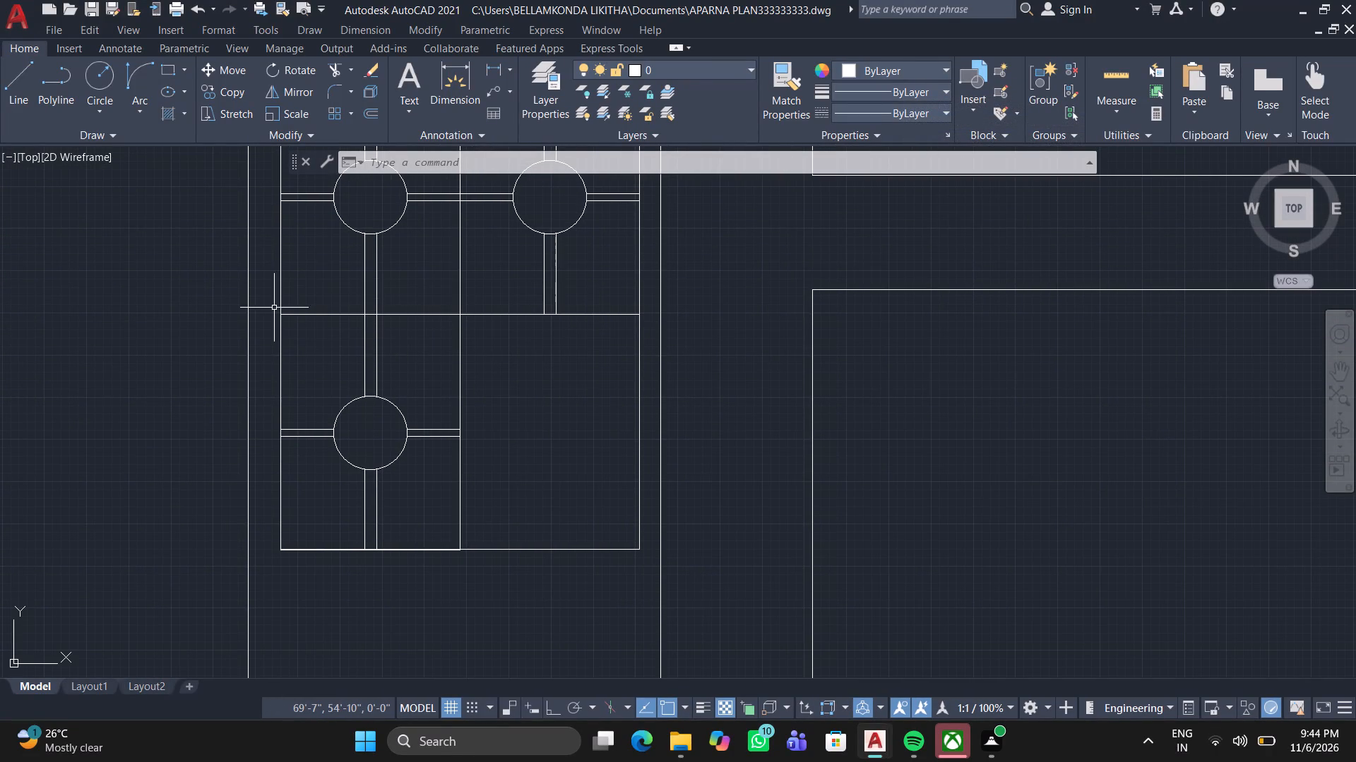
scroll(319, 552, up, 4)
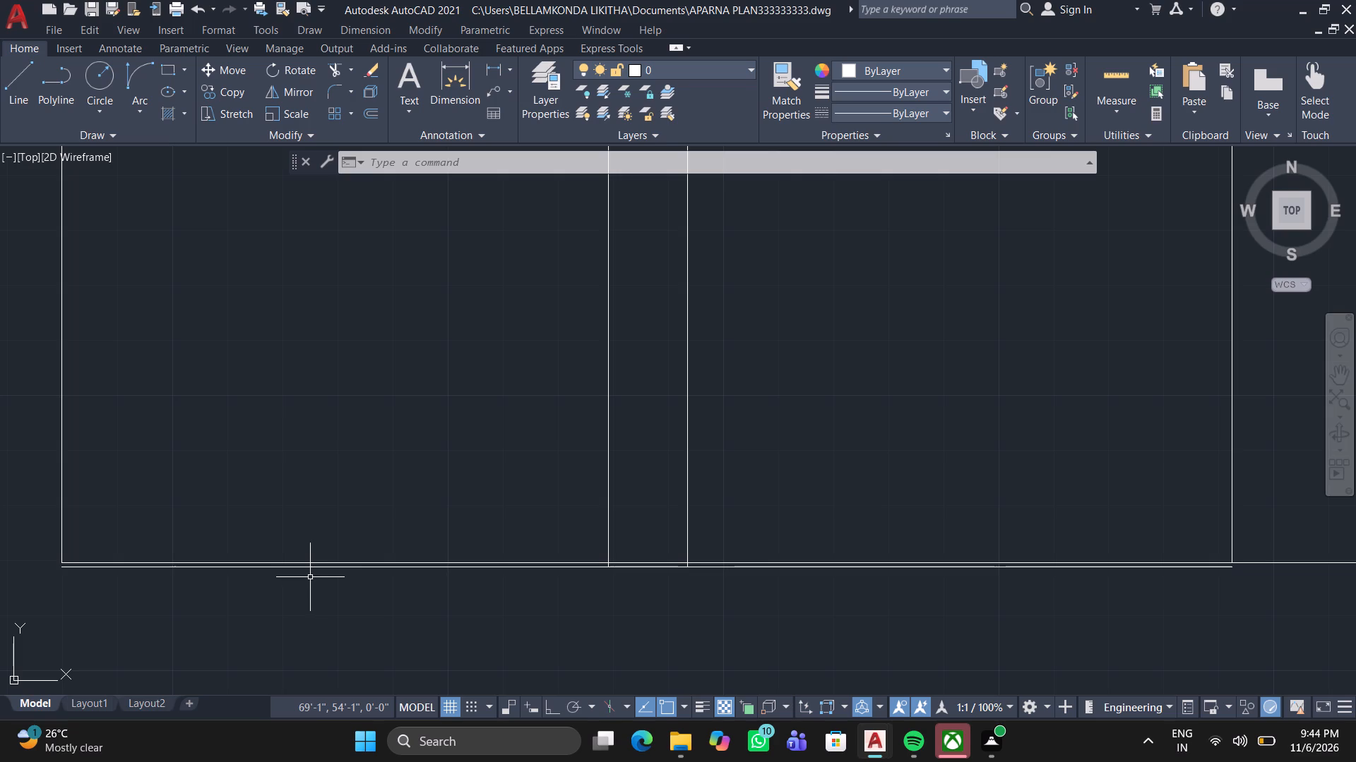
click(310, 567)
key(Delete)
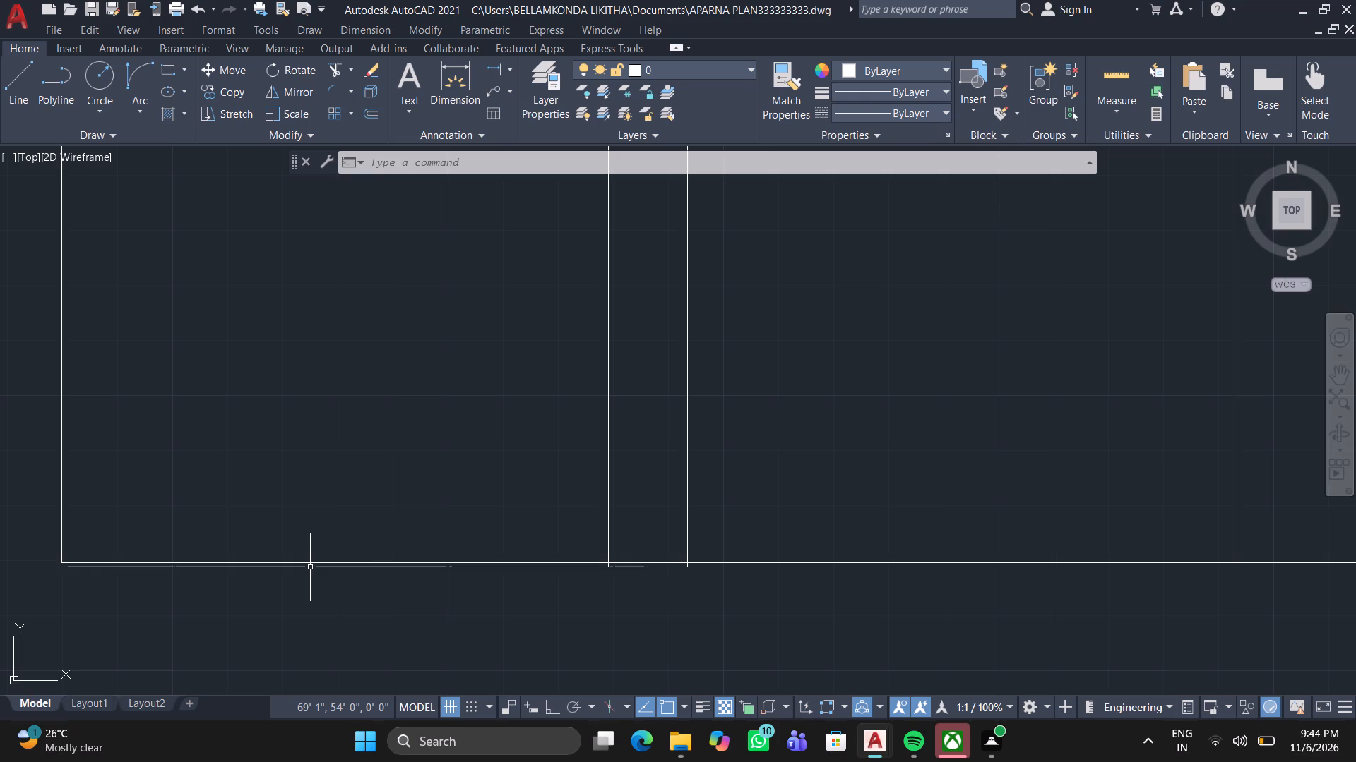
click(337, 66)
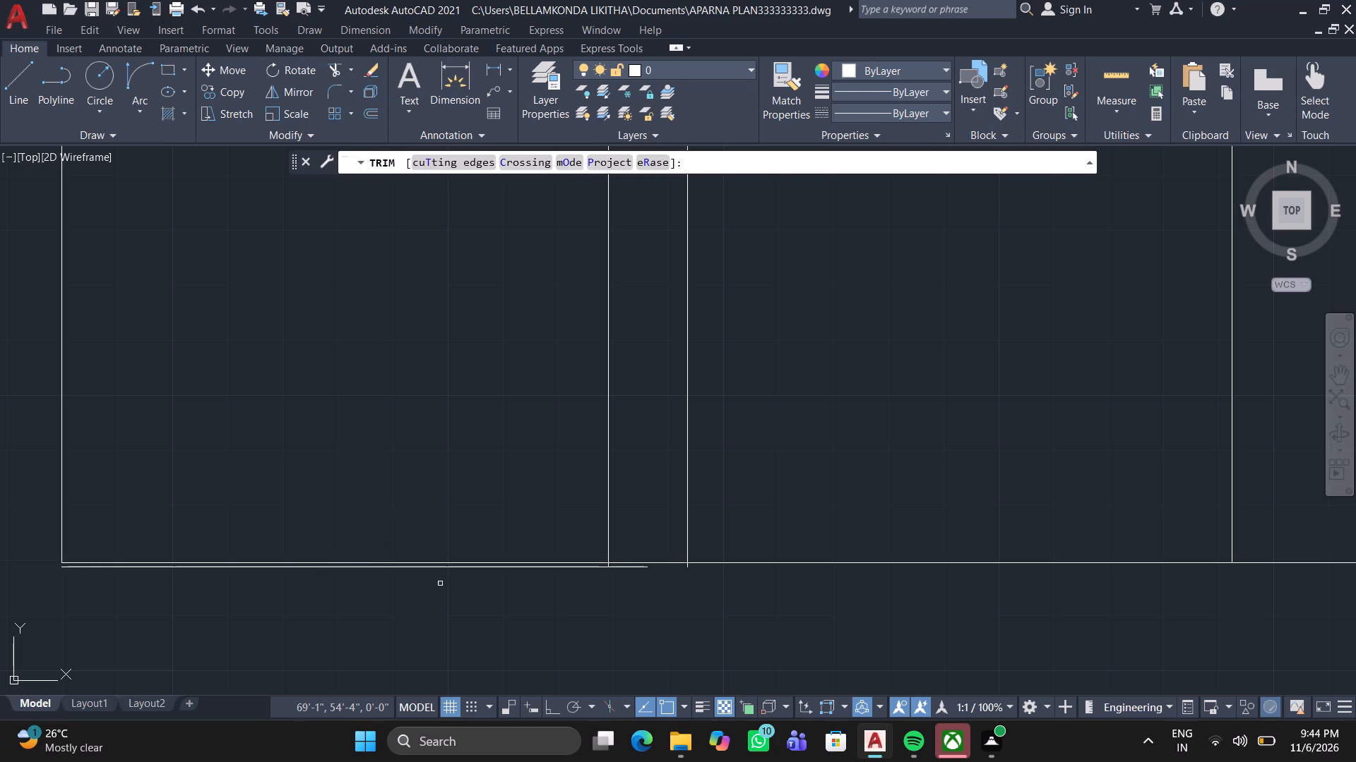
click(451, 569)
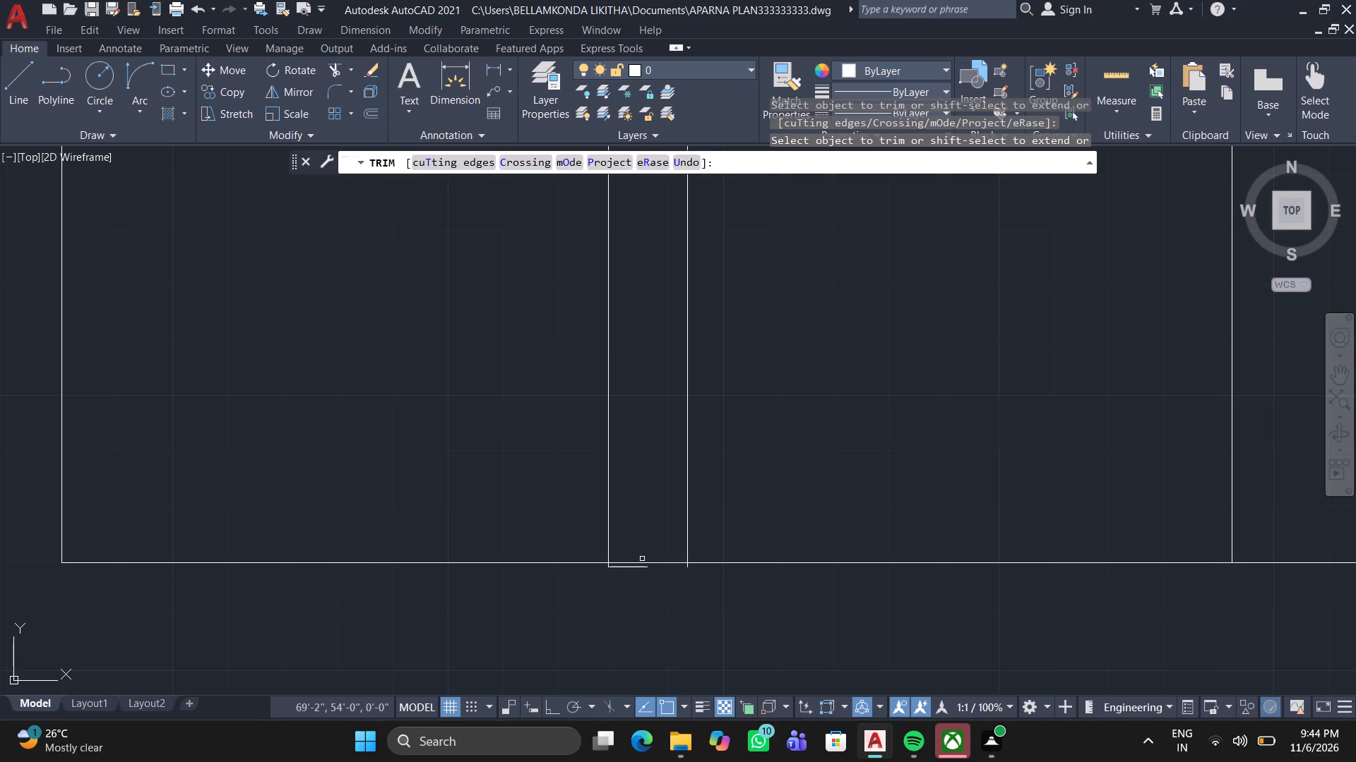
click(626, 569)
scroll(624, 569, up, 3)
click(624, 569)
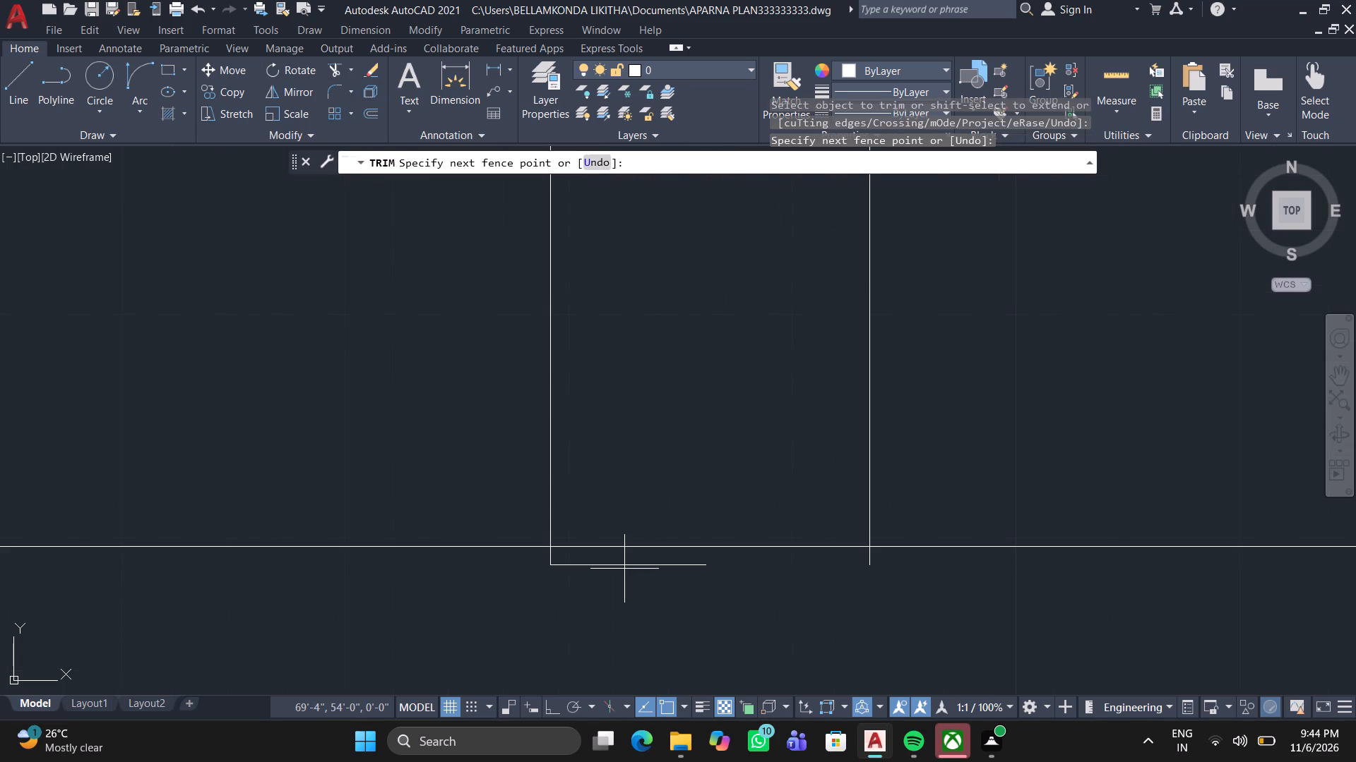
click(624, 562)
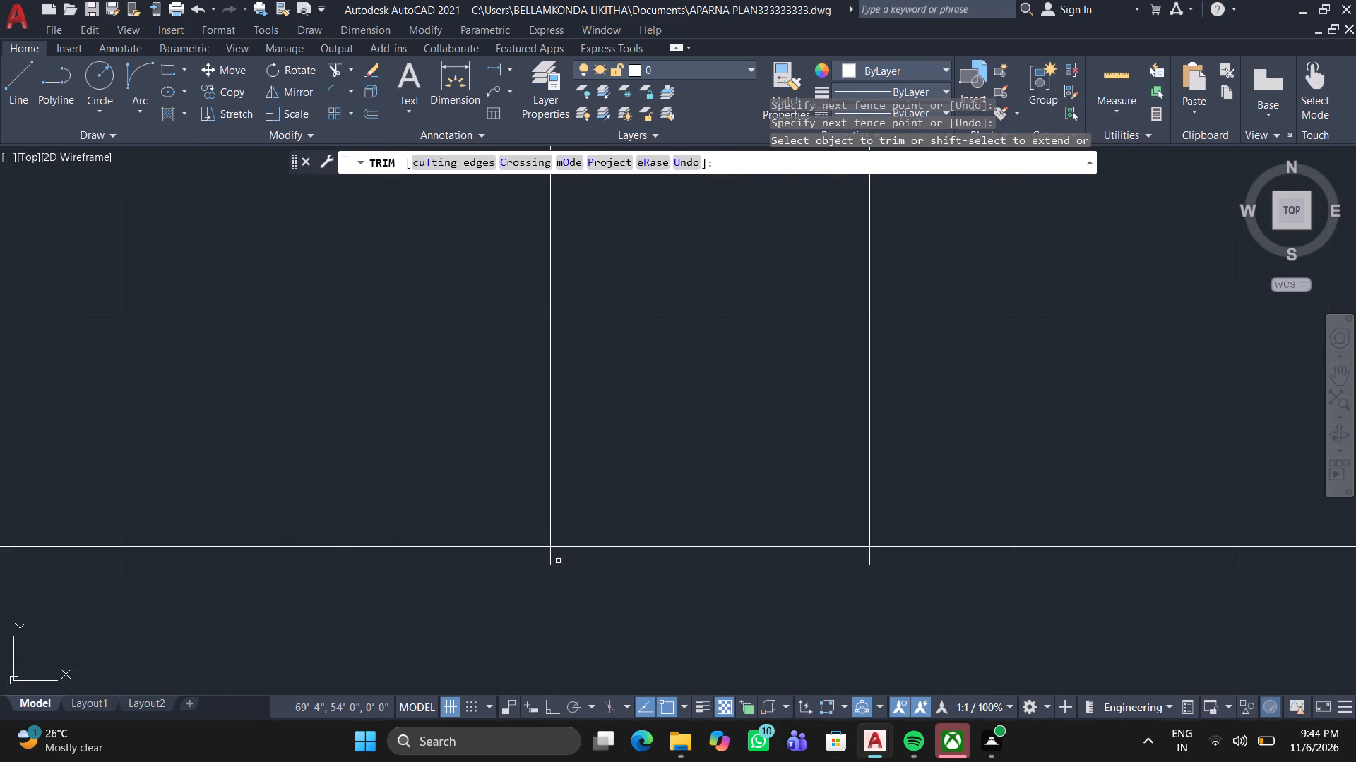
Trim the ends of the lower-left burner's two lower arm lines that overhang the stove's bottom edge.
click(547, 561)
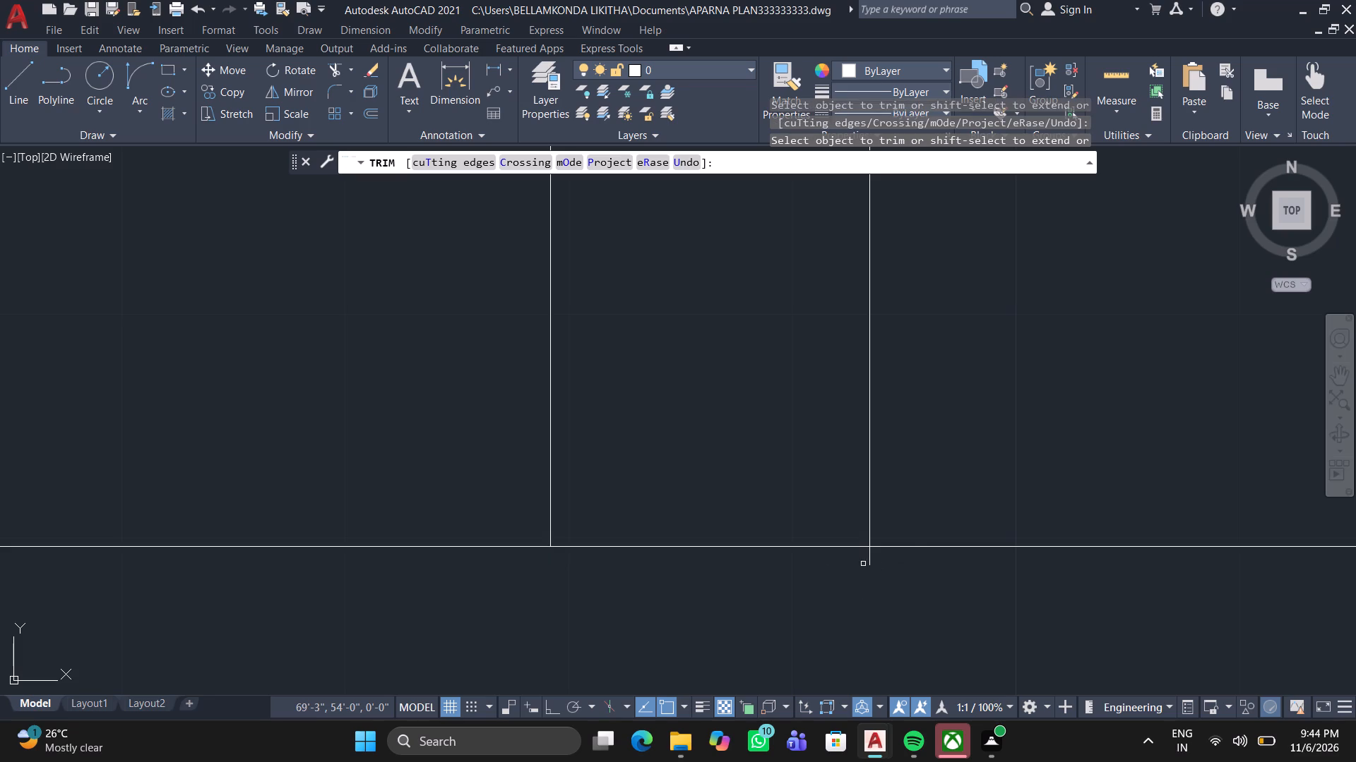
click(863, 564)
click(903, 555)
key(space)
Copy the lower-left burner with its arm lines into the lower-right stove quadrant, using the quadrant's upper-left corner as base point.
scroll(903, 554, down, 2)
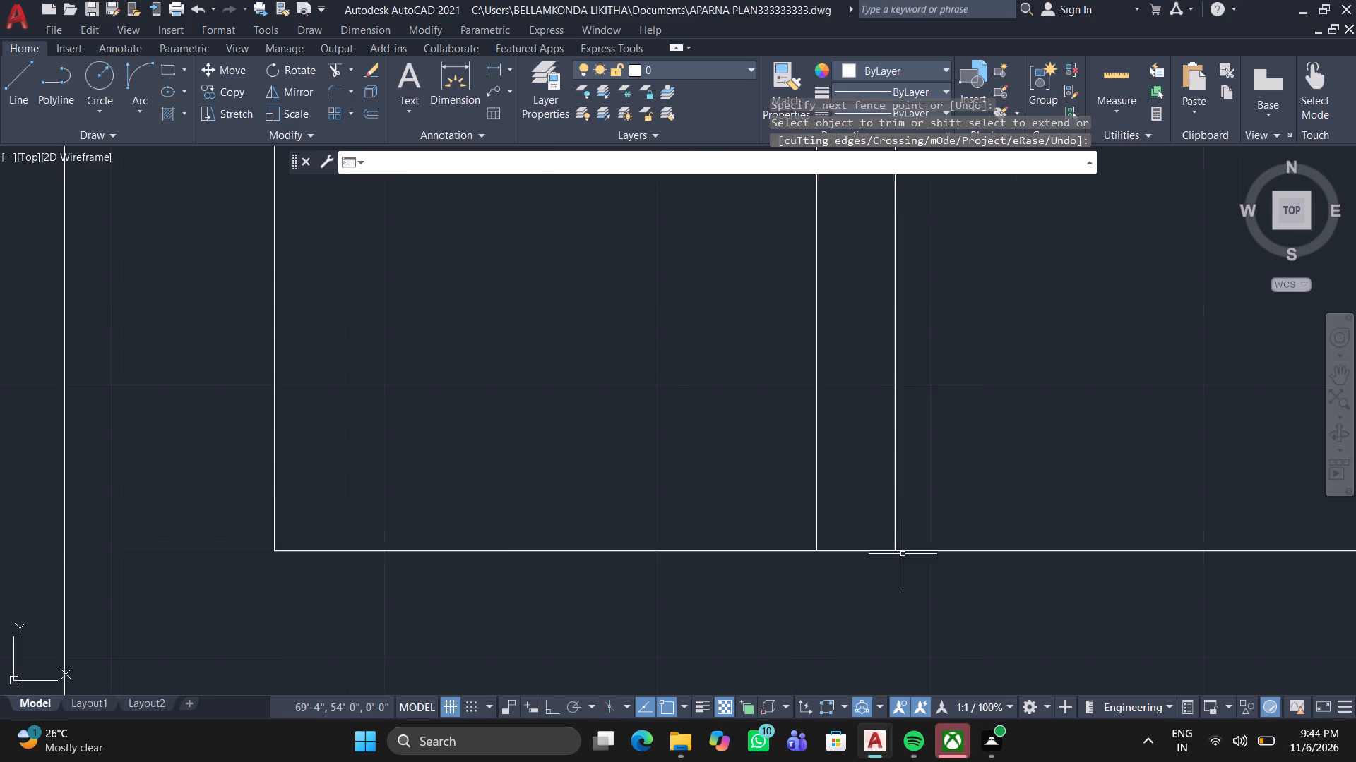
scroll(903, 554, down, 6)
scroll(992, 506, down, 1)
middle_drag(980, 503, 776, 545)
scroll(754, 502, up, 3)
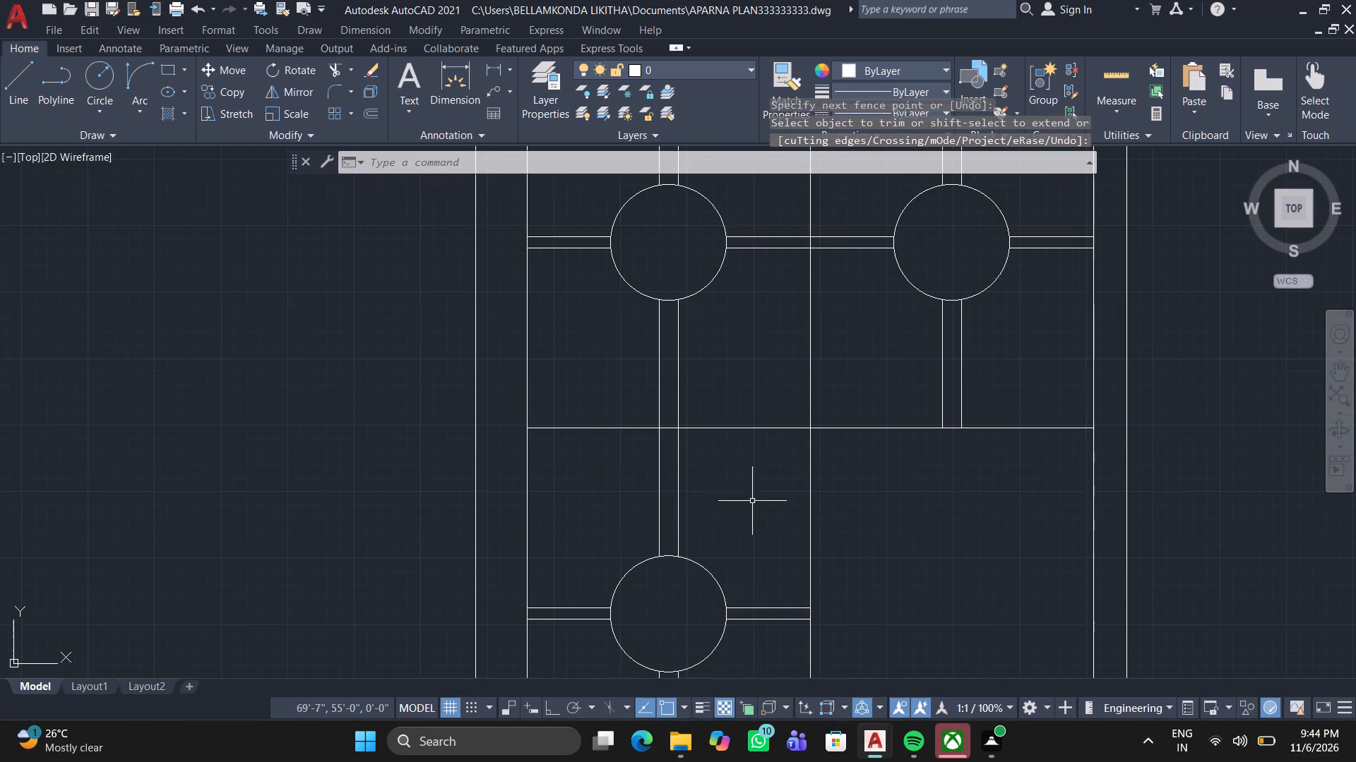
scroll(605, 429, up, 3)
scroll(398, 447, up, 2)
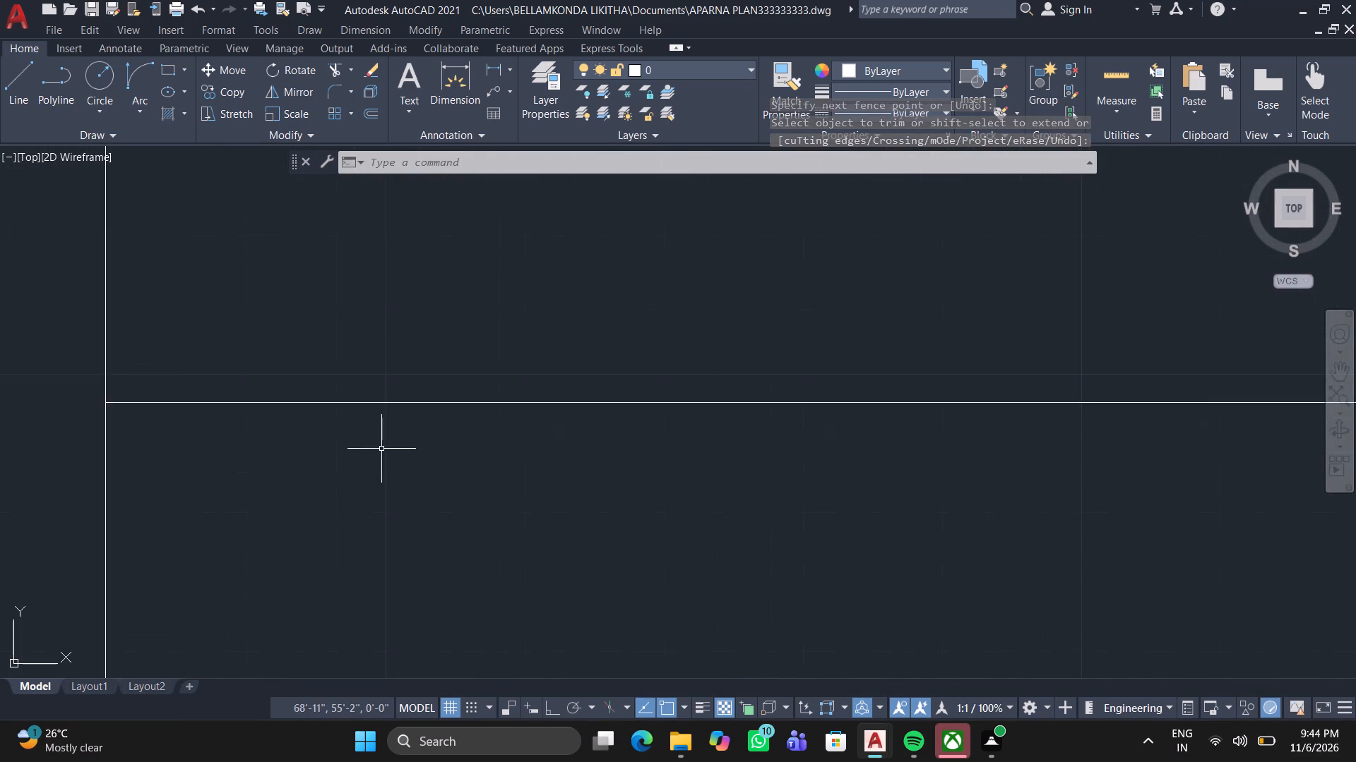
scroll(381, 449, down, 4)
scroll(282, 454, down, 1)
click(306, 439)
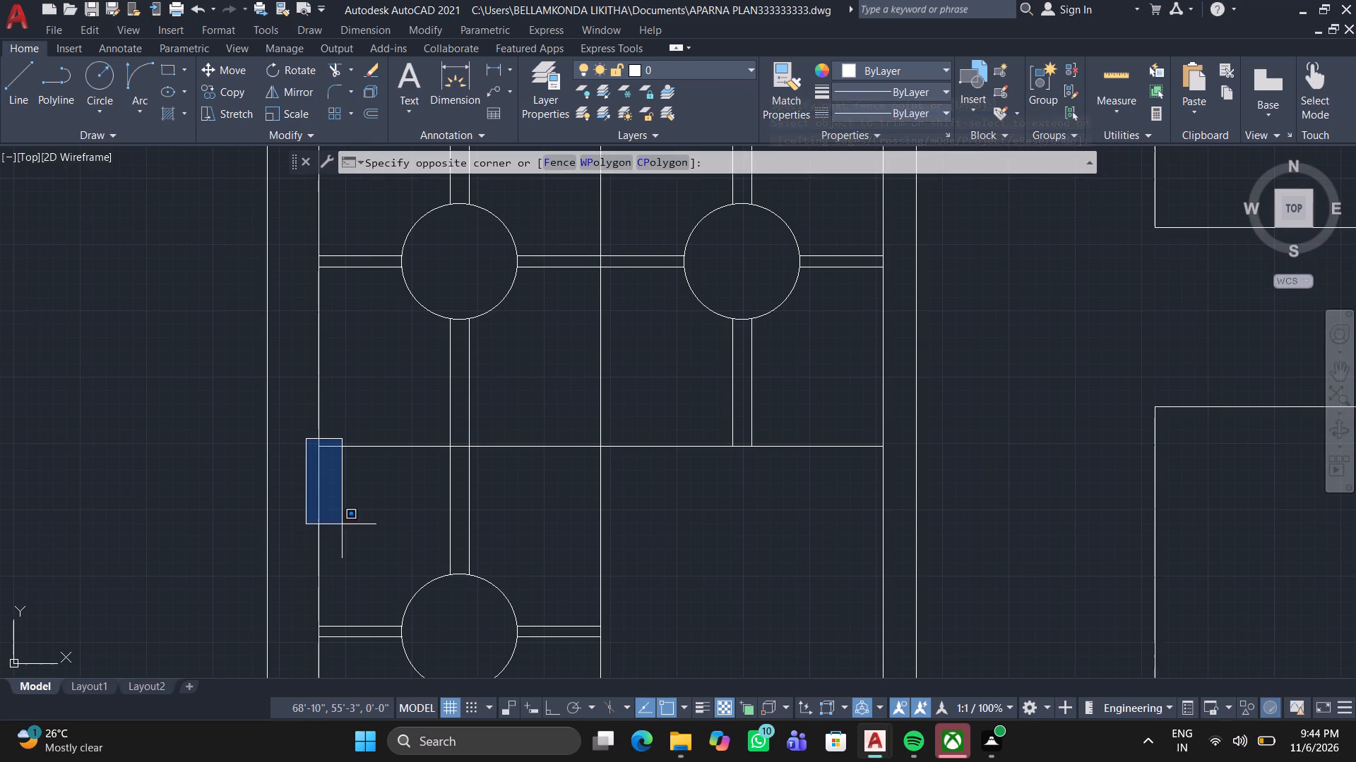
middle_drag(340, 526, 306, 469)
middle_drag(596, 495, 537, 377)
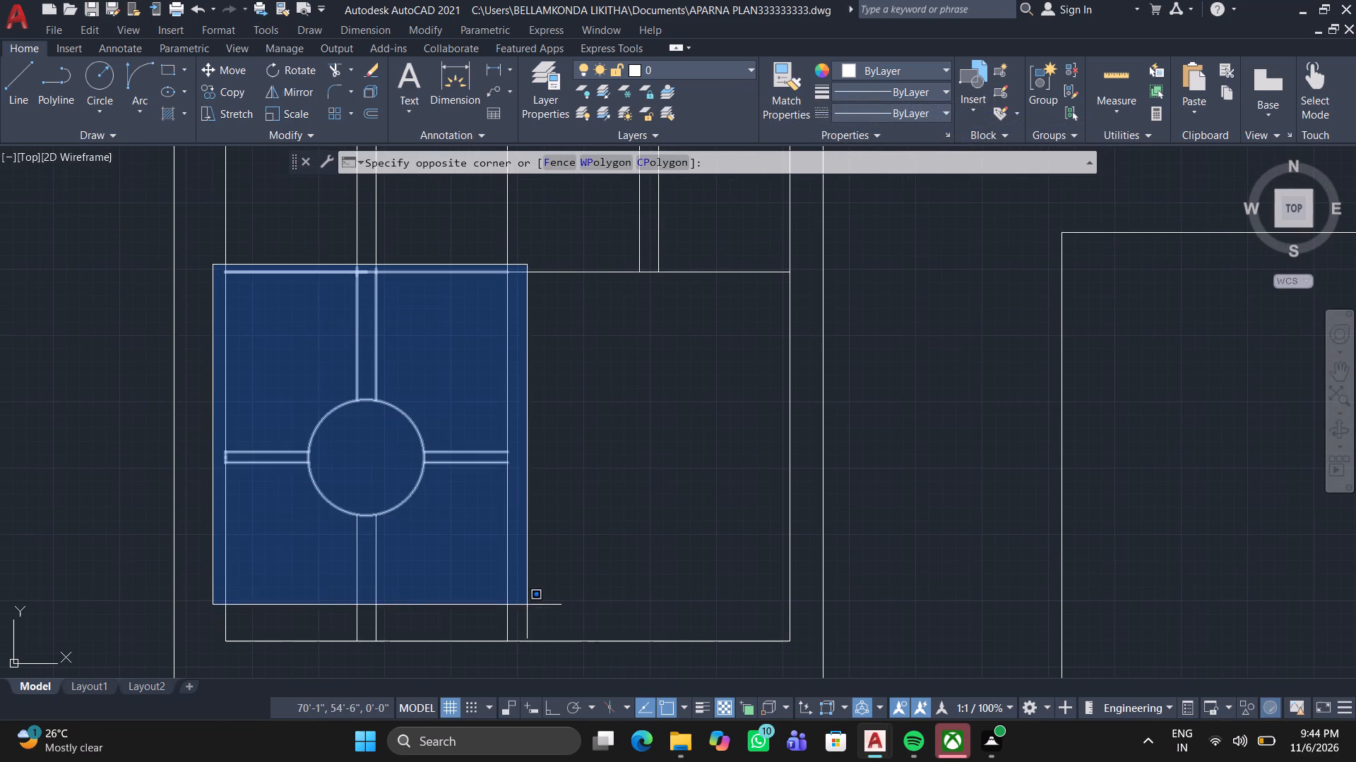
click(523, 652)
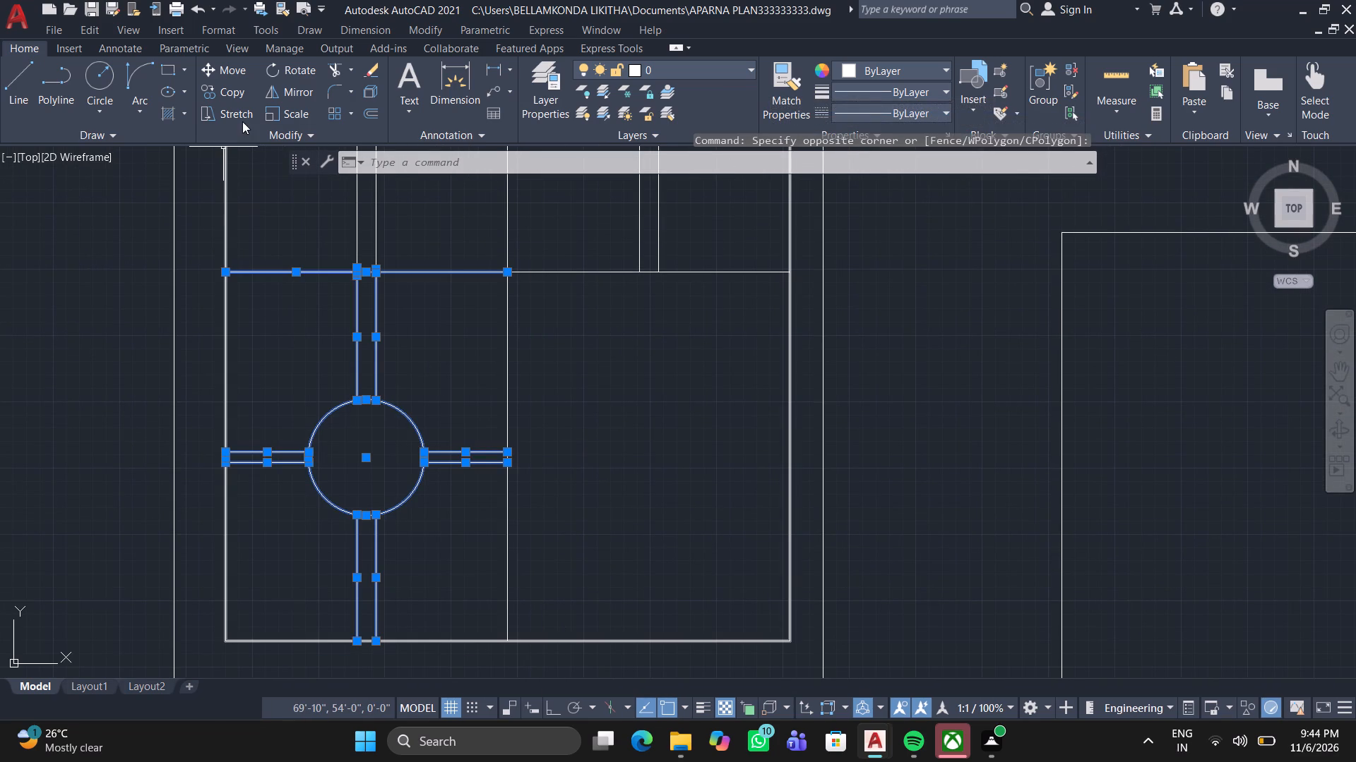
click(212, 91)
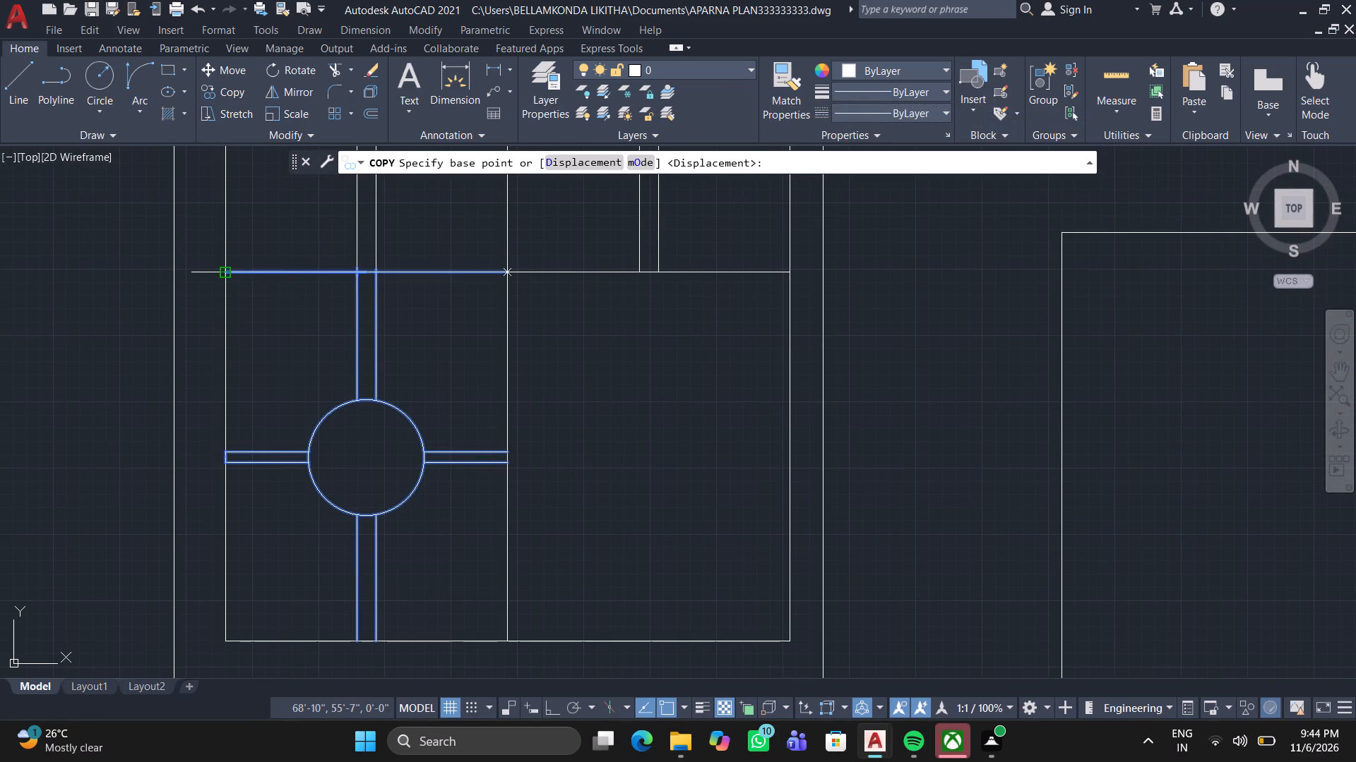
click(227, 277)
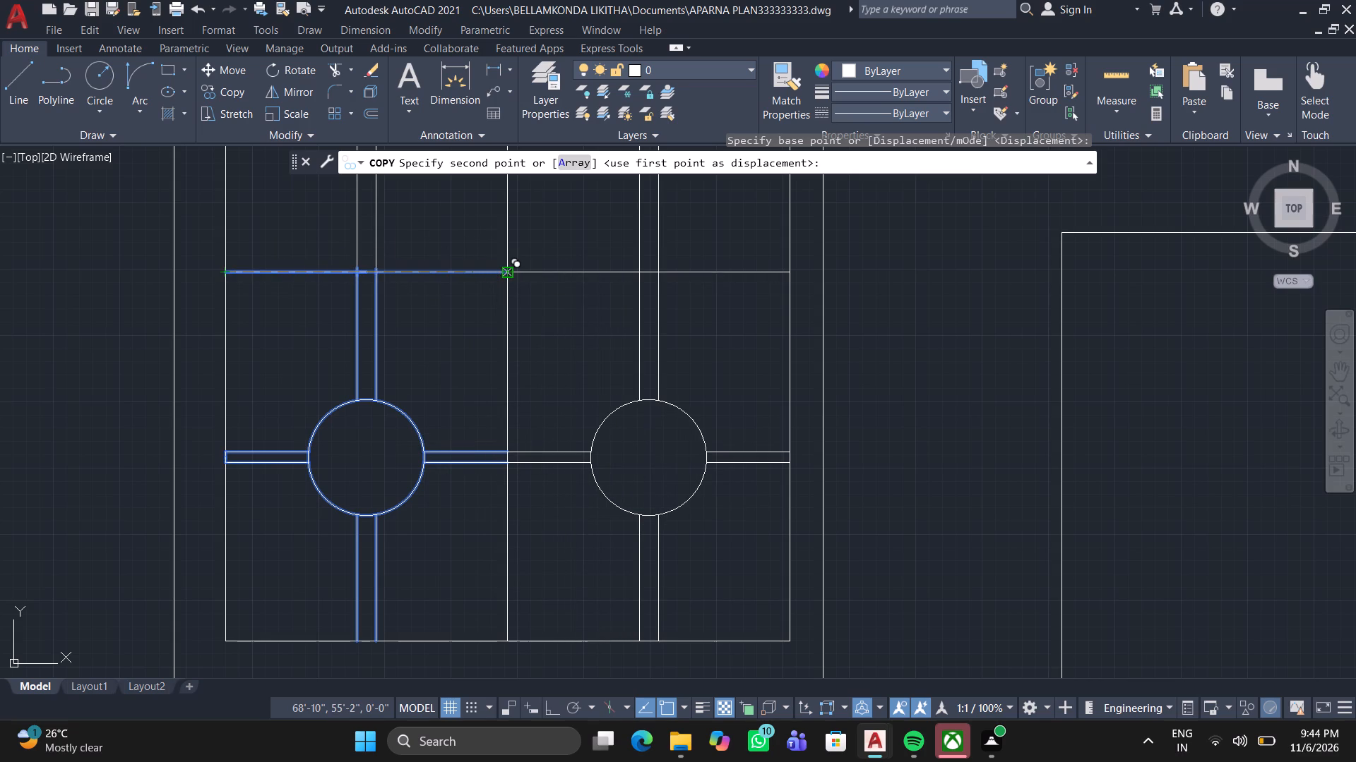
double_click(505, 269)
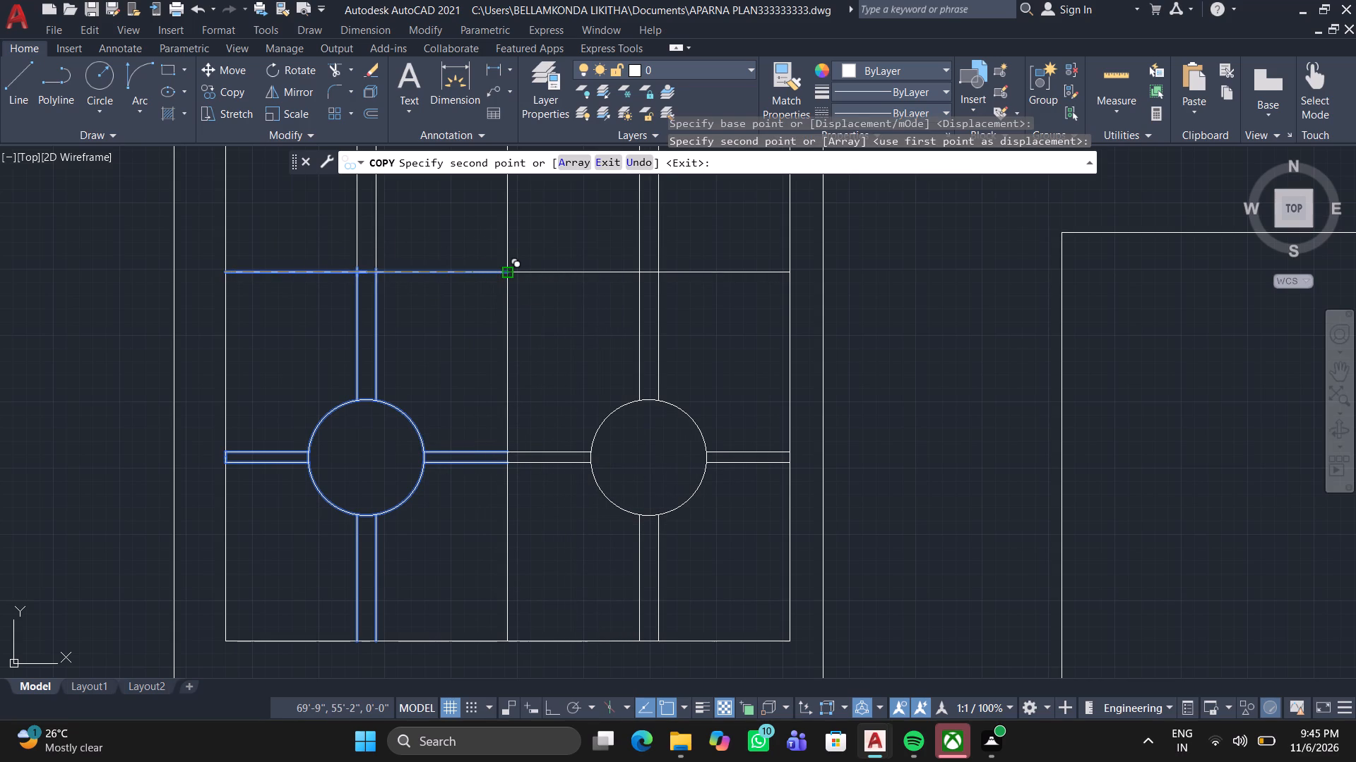
key(space)
Fillet the stove outline's upper-left corner with a 3" radius.
scroll(525, 456, down, 2)
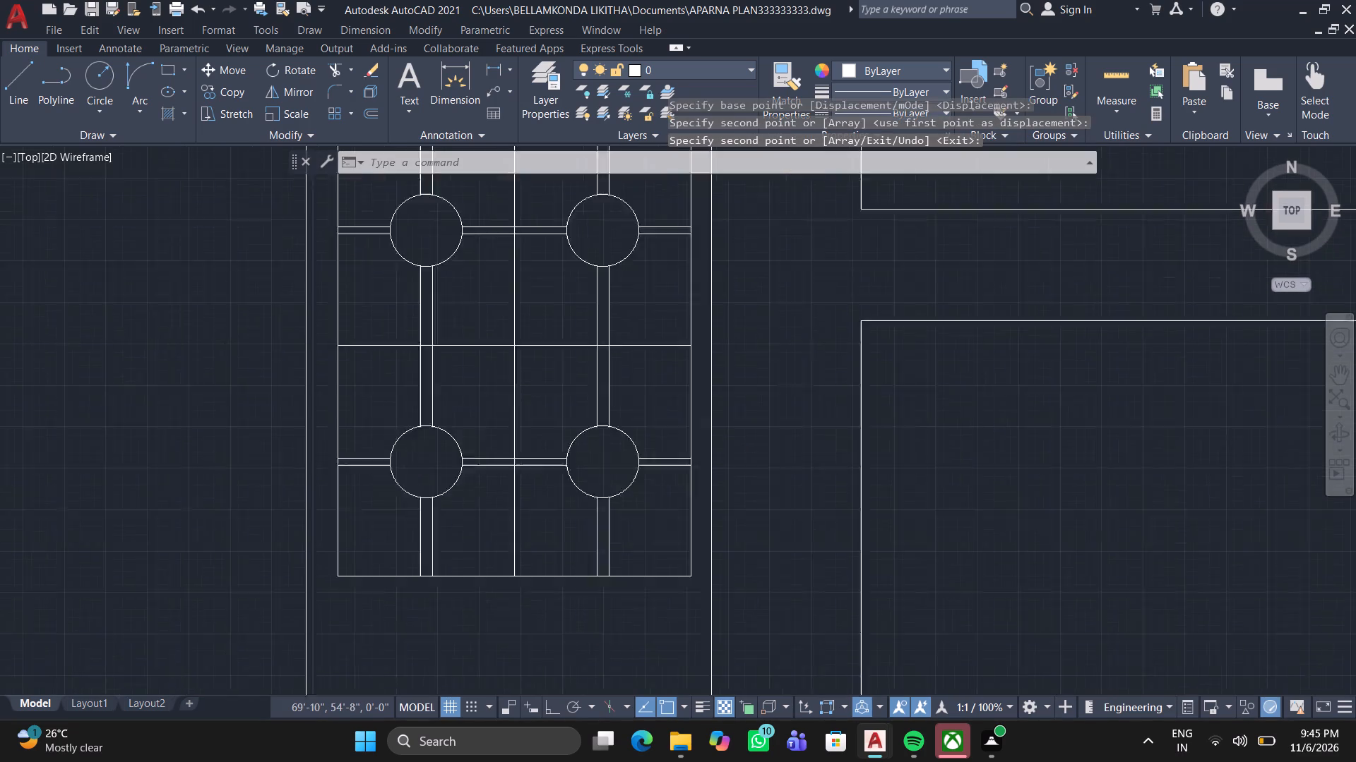
scroll(525, 456, down, 3)
scroll(533, 387, up, 1)
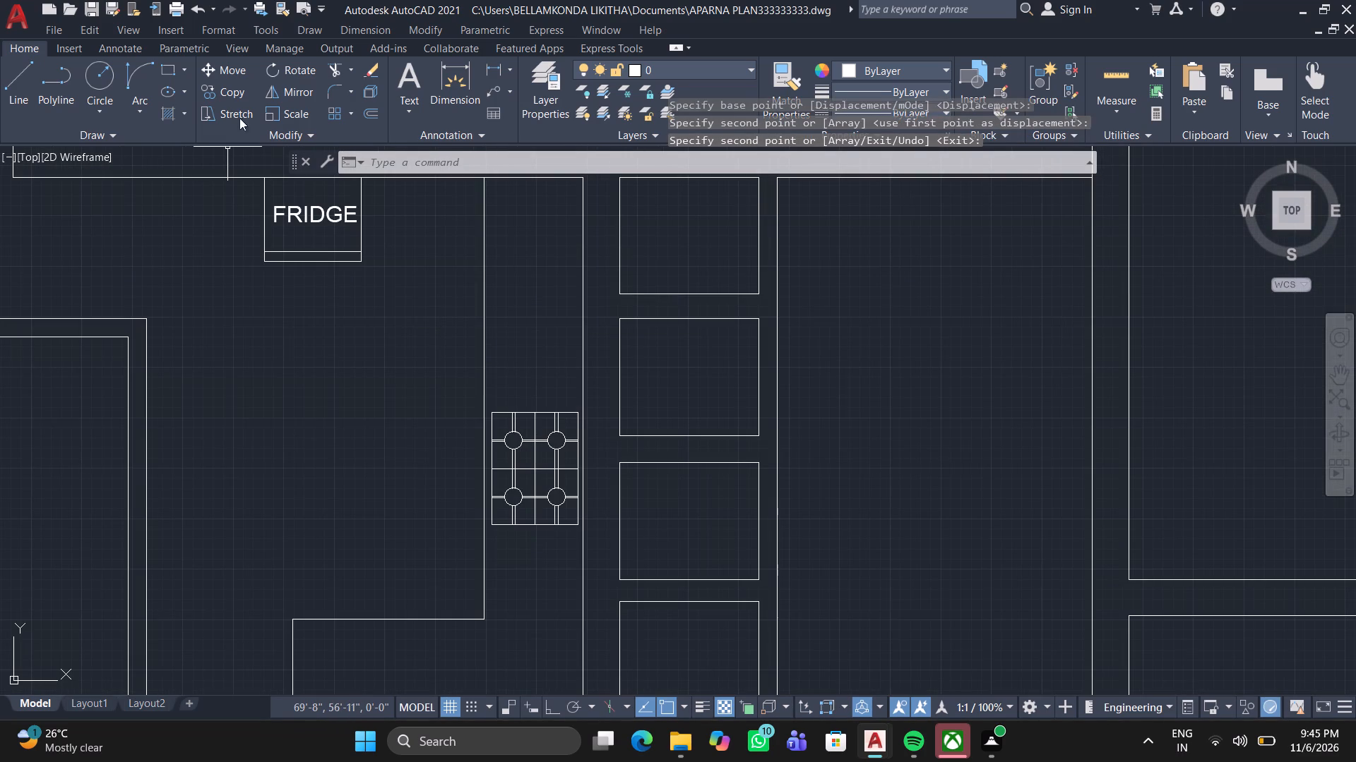
click(331, 84)
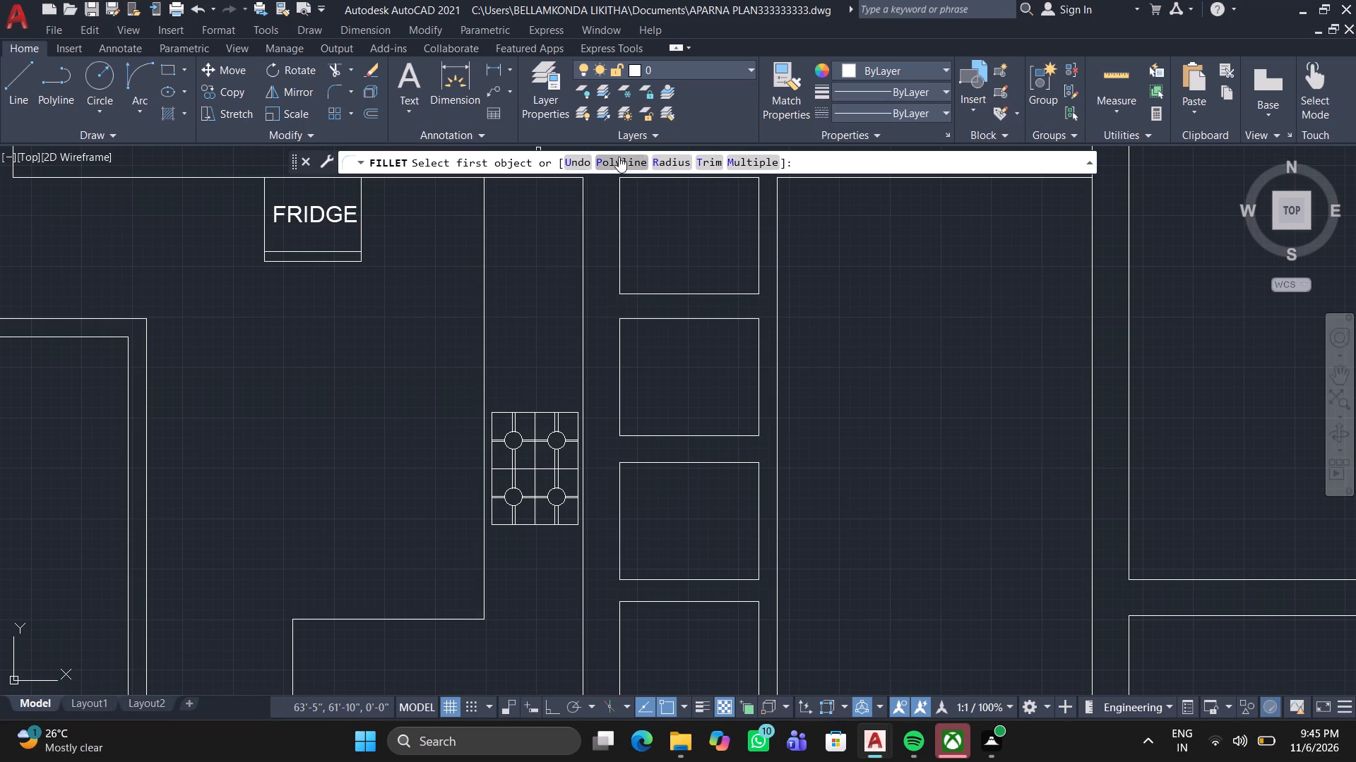
double_click(659, 155)
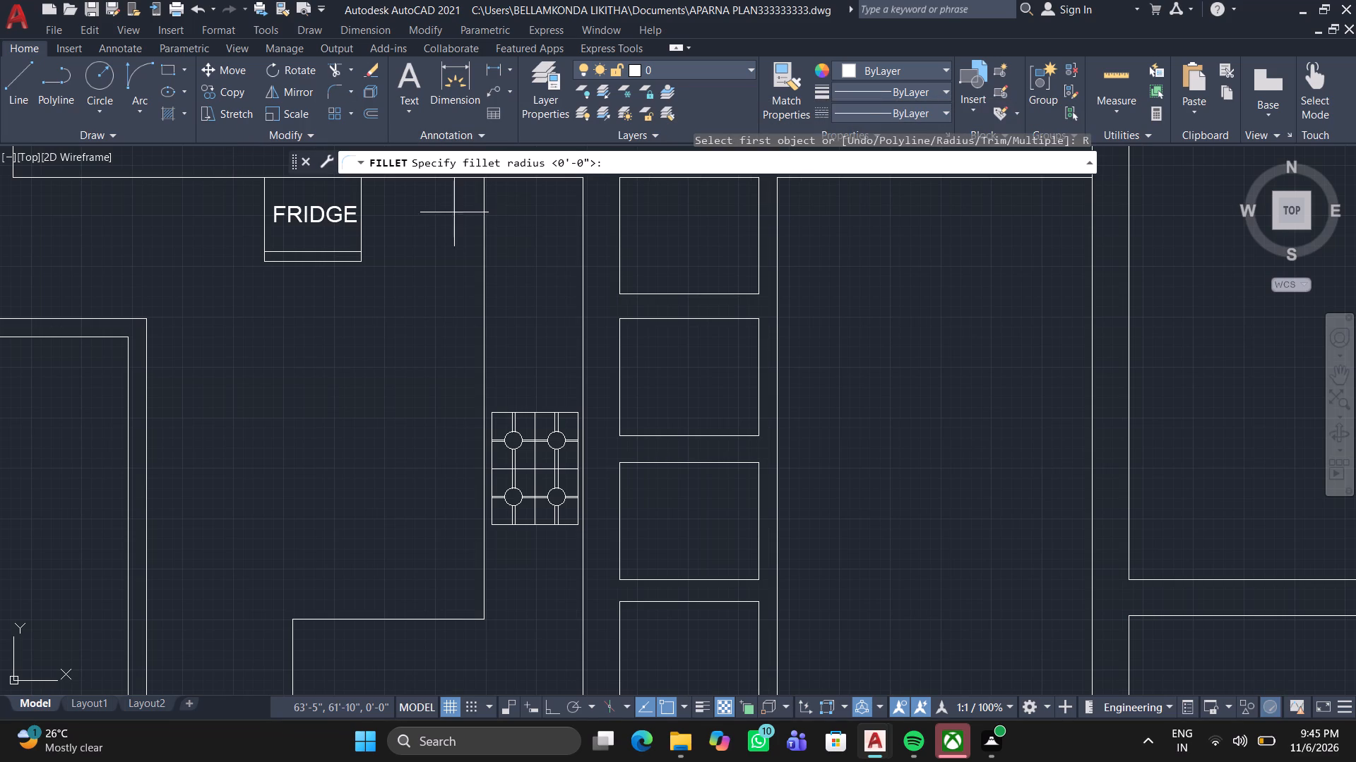
scroll(617, 164, up, 1)
text(3")
key(Return)
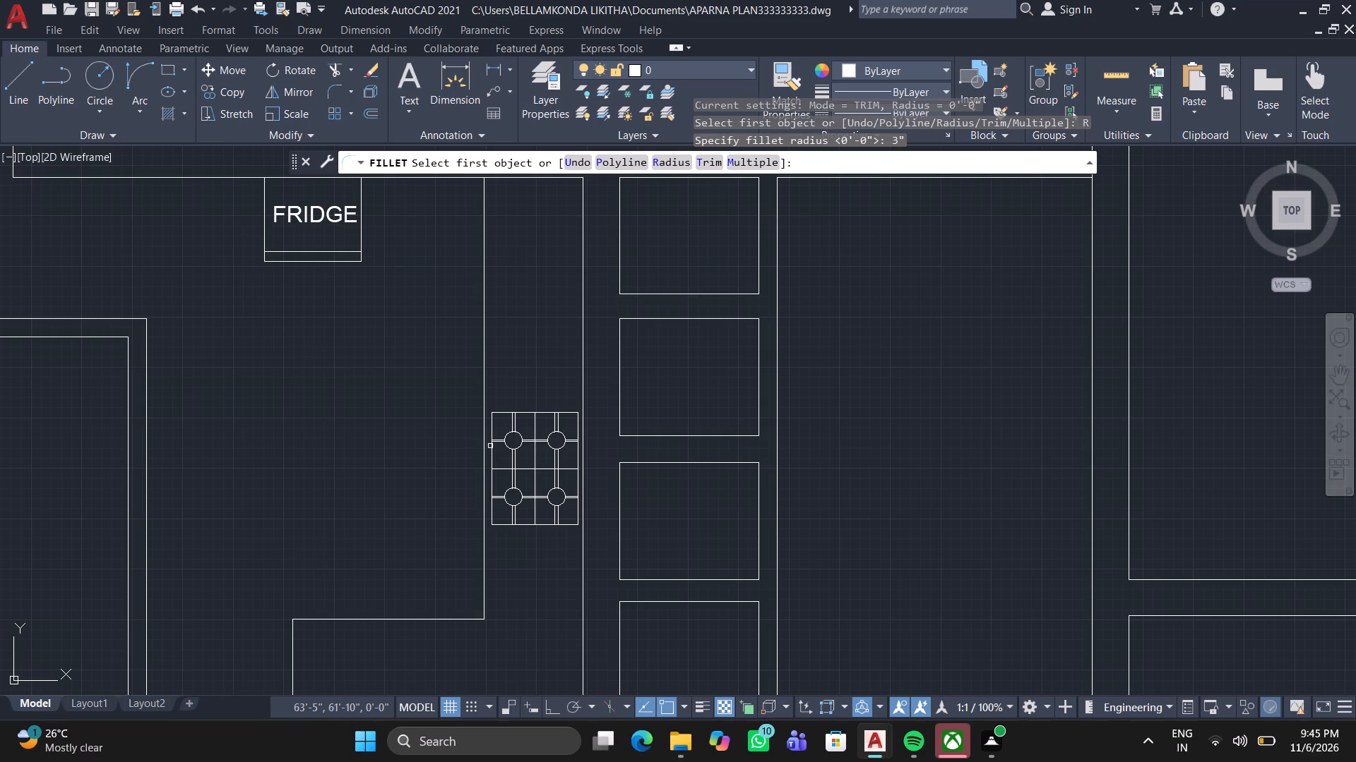
scroll(523, 427, up, 2)
click(484, 403)
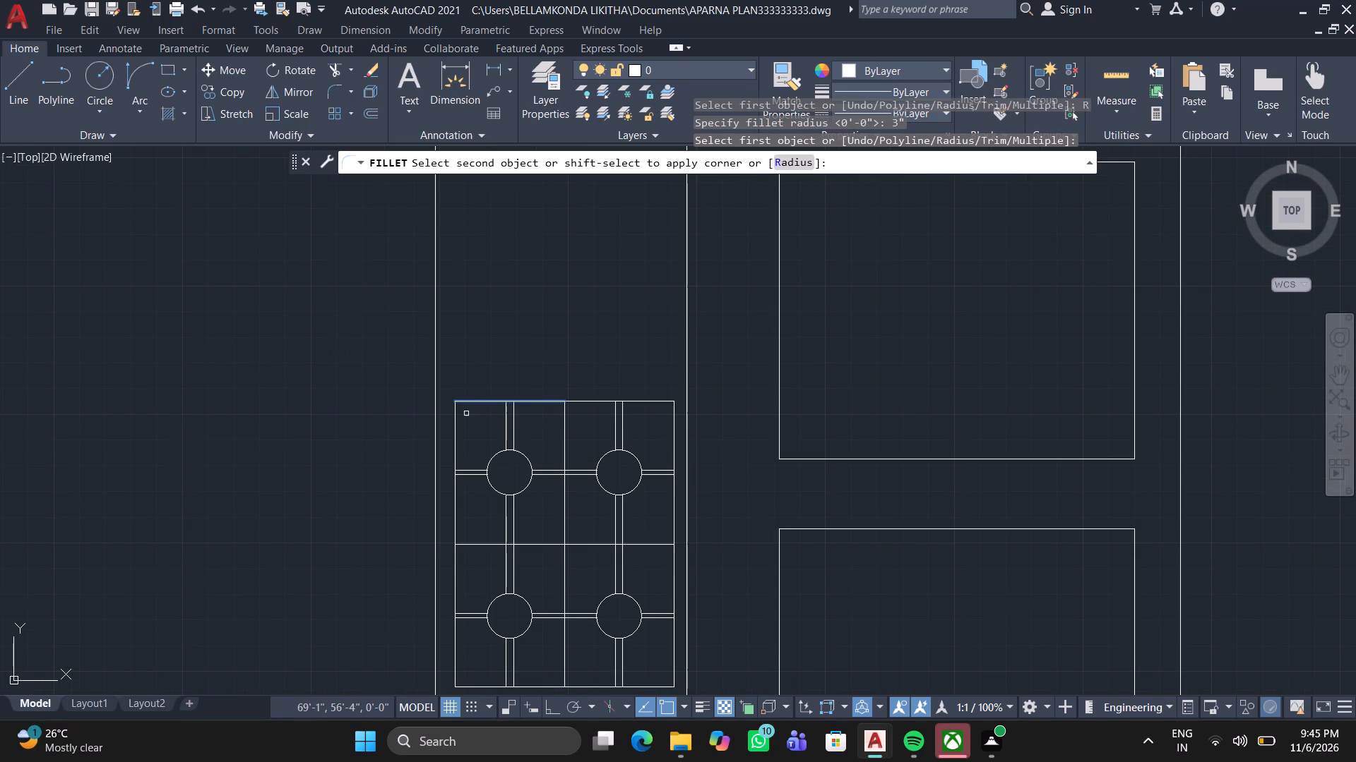
click(455, 416)
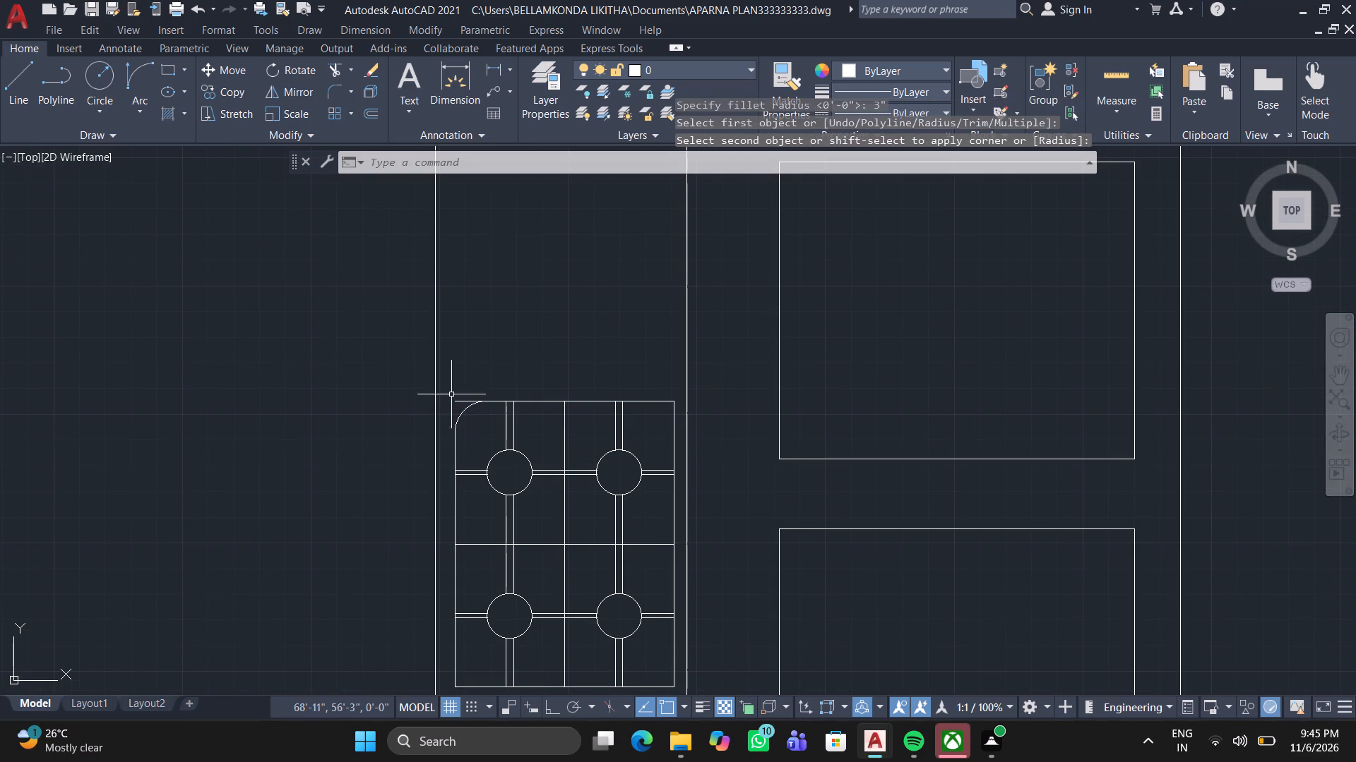
Trim the leftover top-edge line extending past the stove's rounded upper-left corner.
click(332, 65)
scroll(478, 389, up, 2)
click(444, 422)
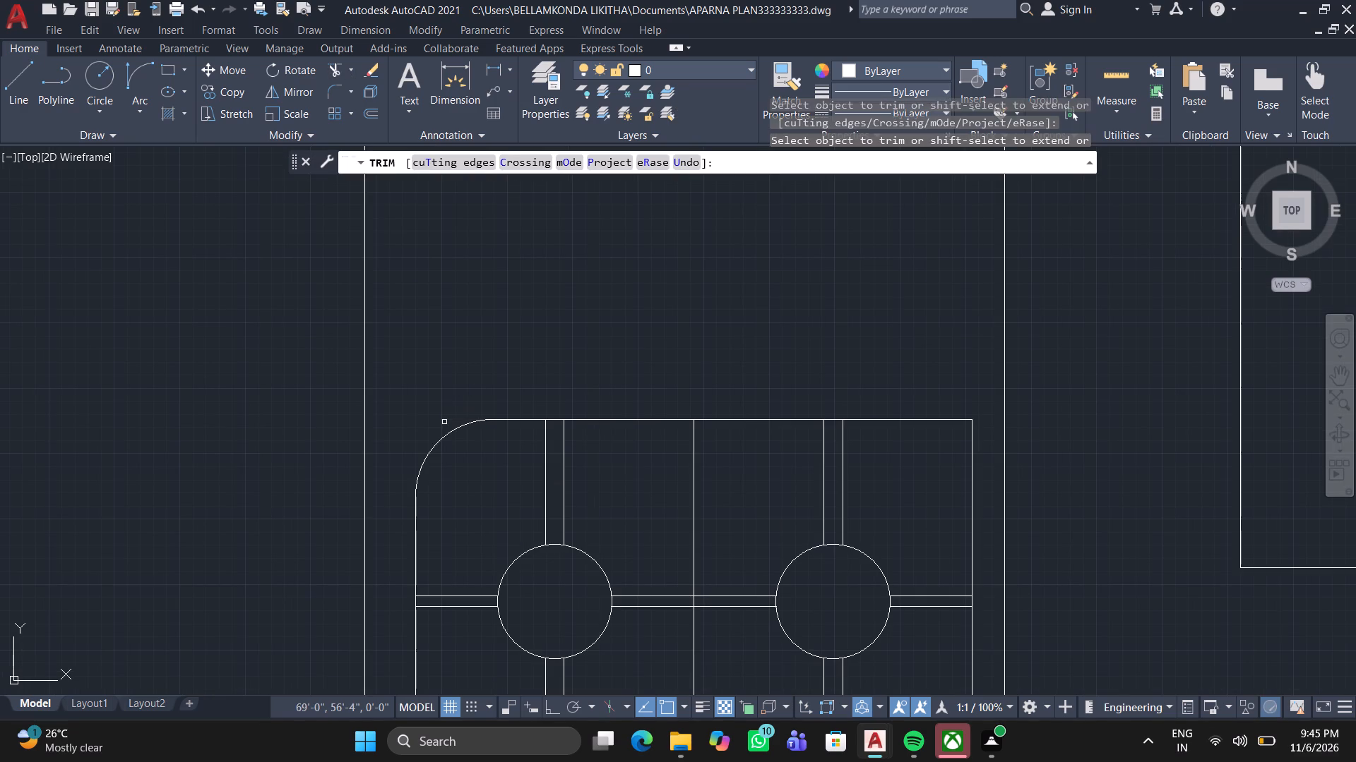
key(space)
key(space)
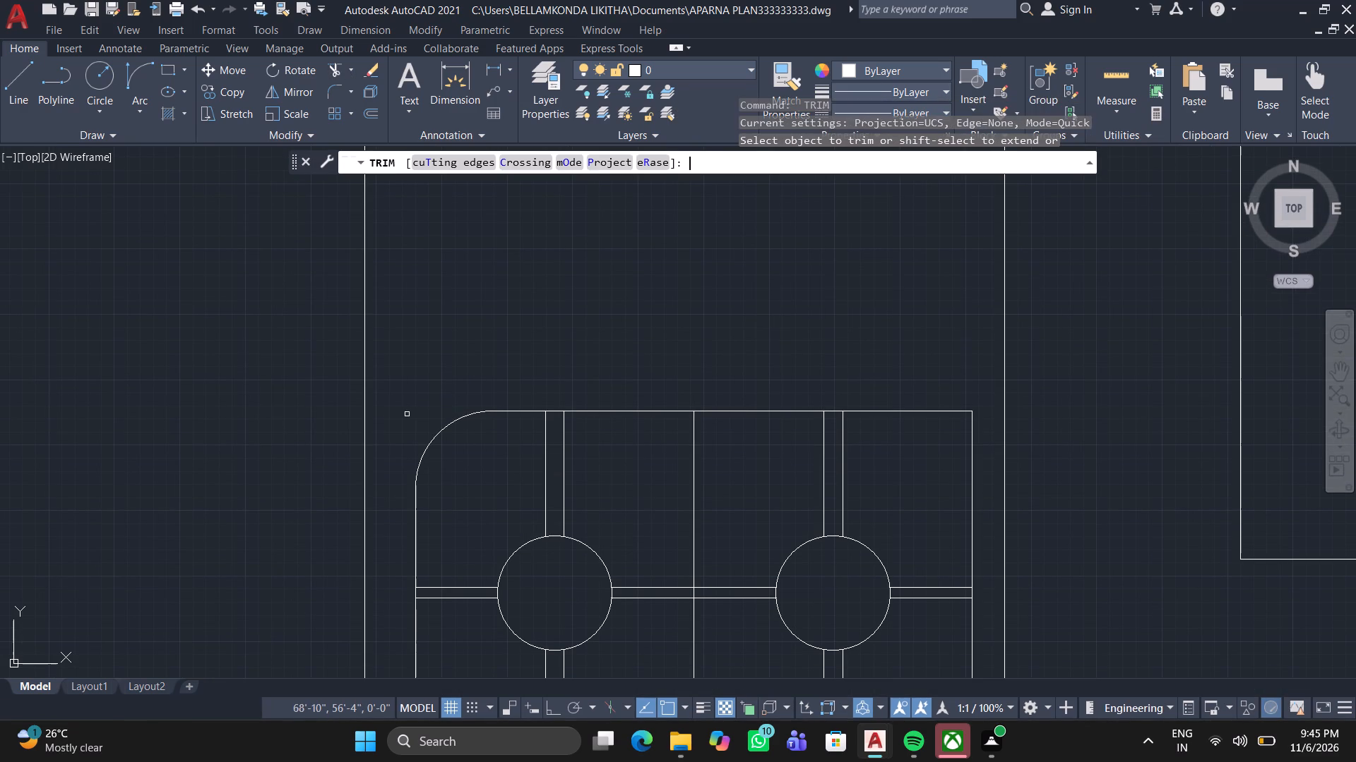
key(Escape)
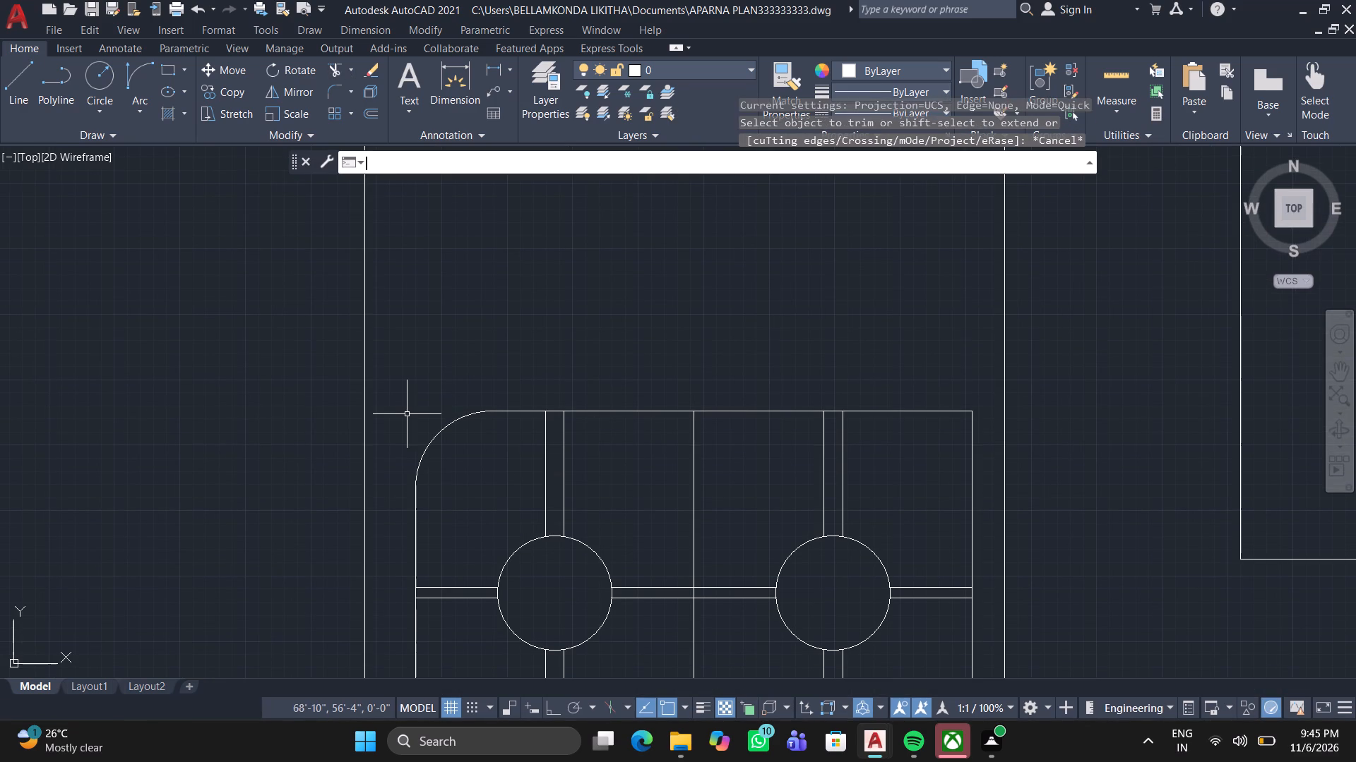
Fillet the stove outline's upper-right corner with the same 3" radius.
click(330, 81)
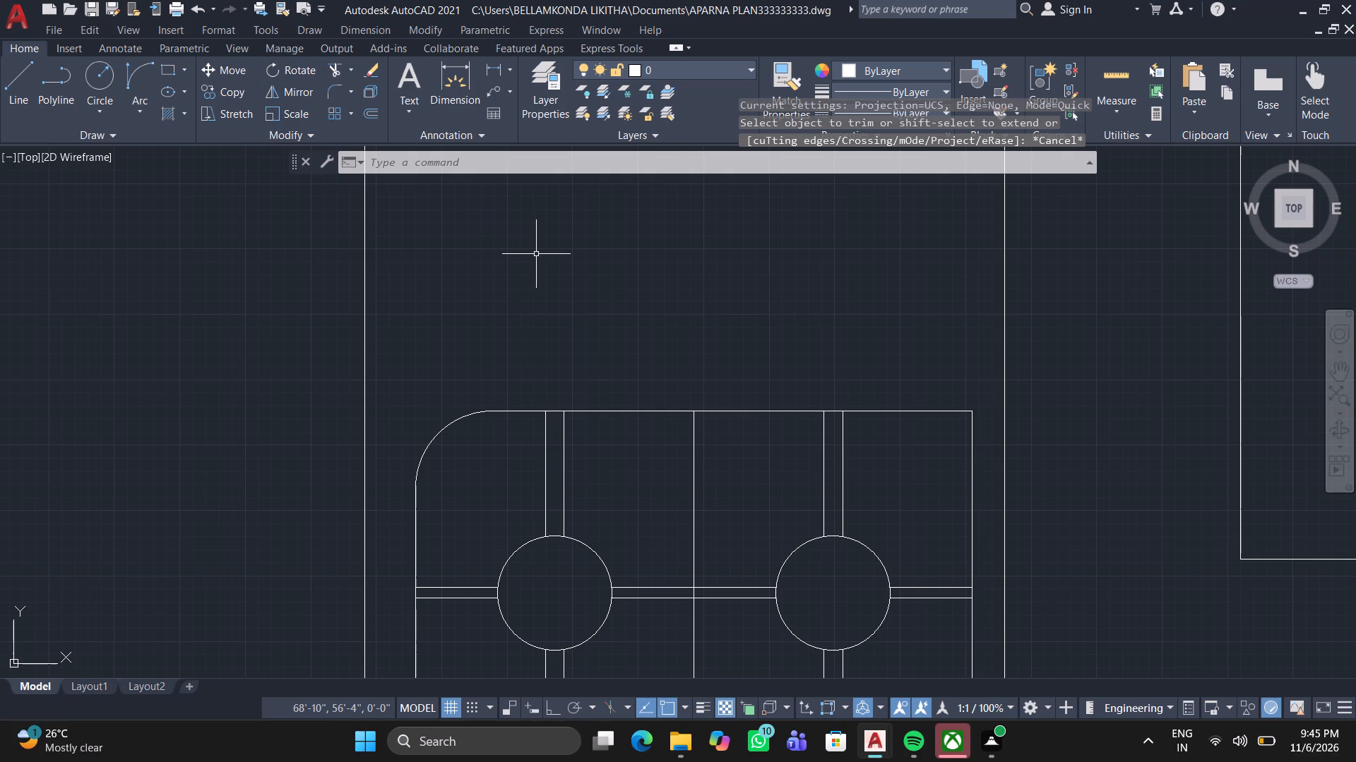
middle_drag(643, 358, 360, 334)
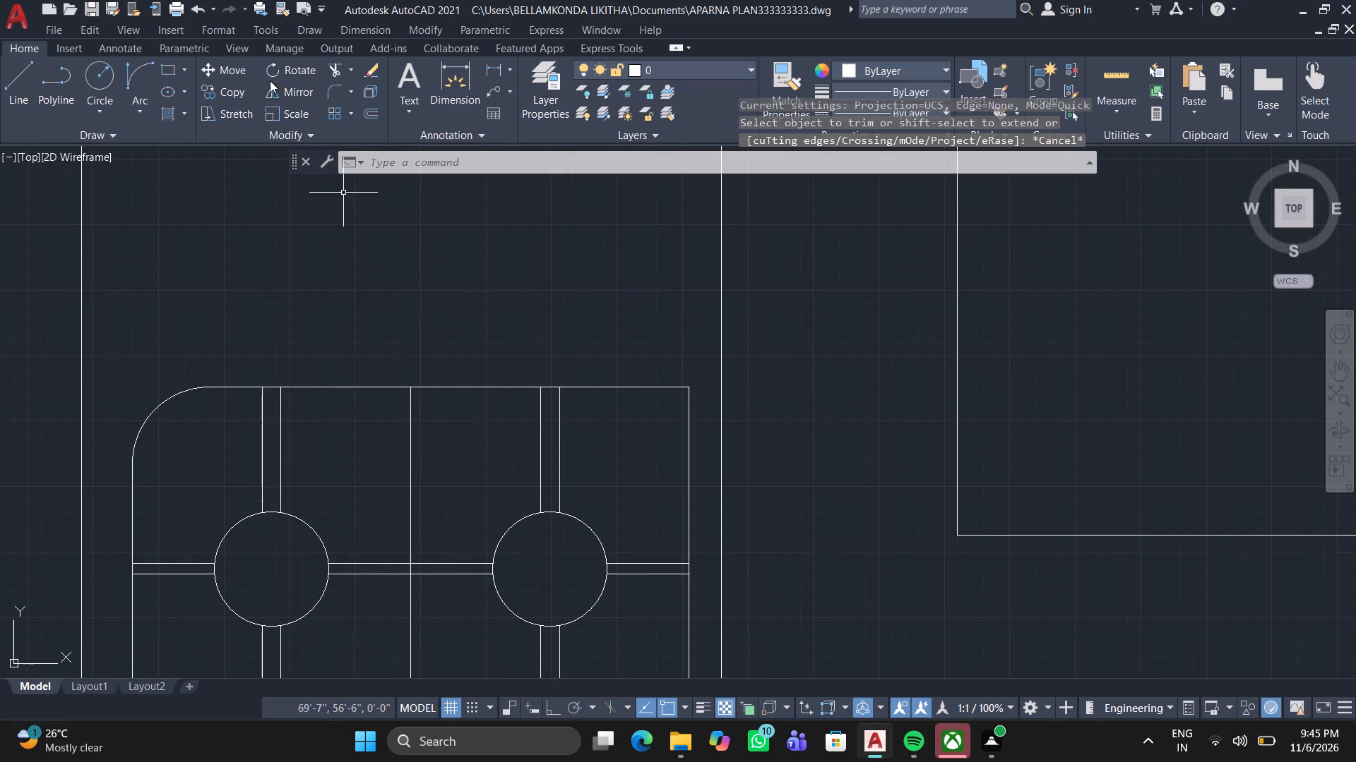
click(334, 80)
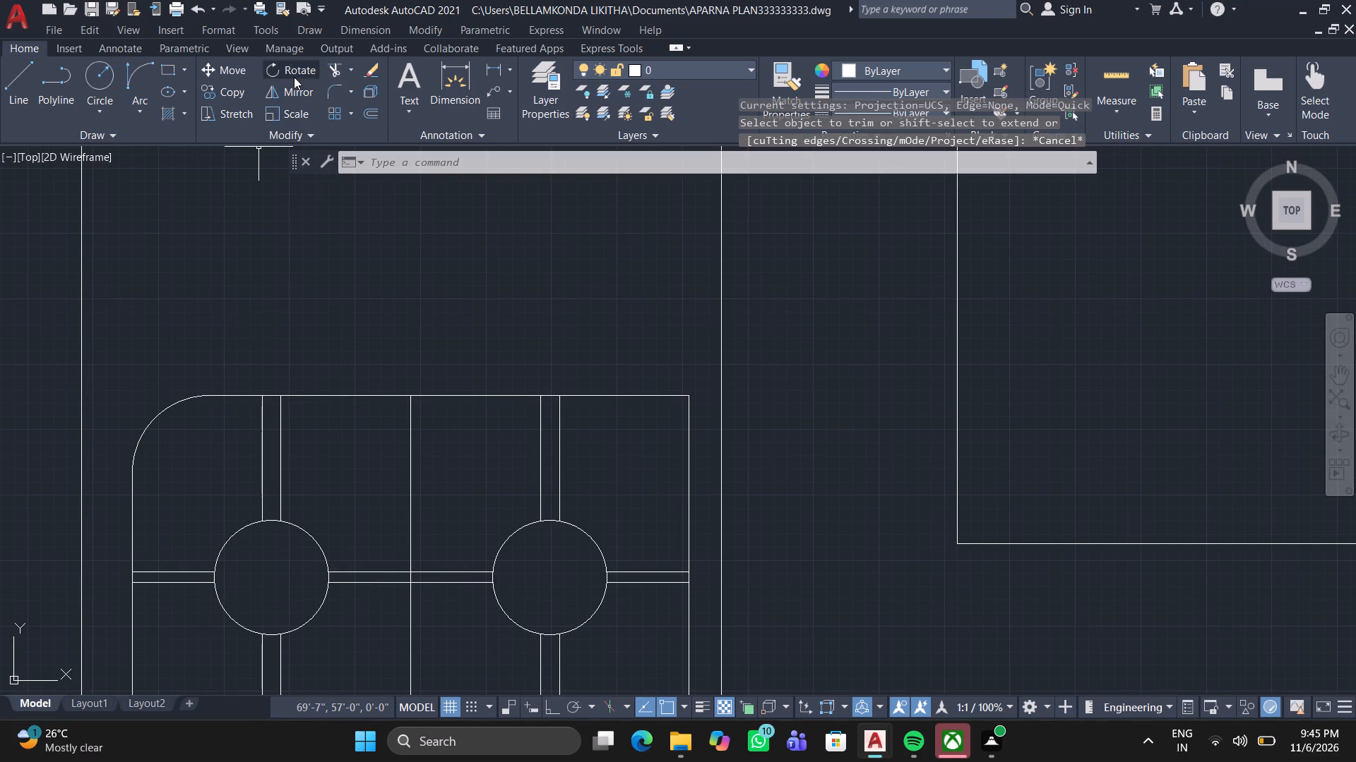
double_click(330, 80)
click(330, 83)
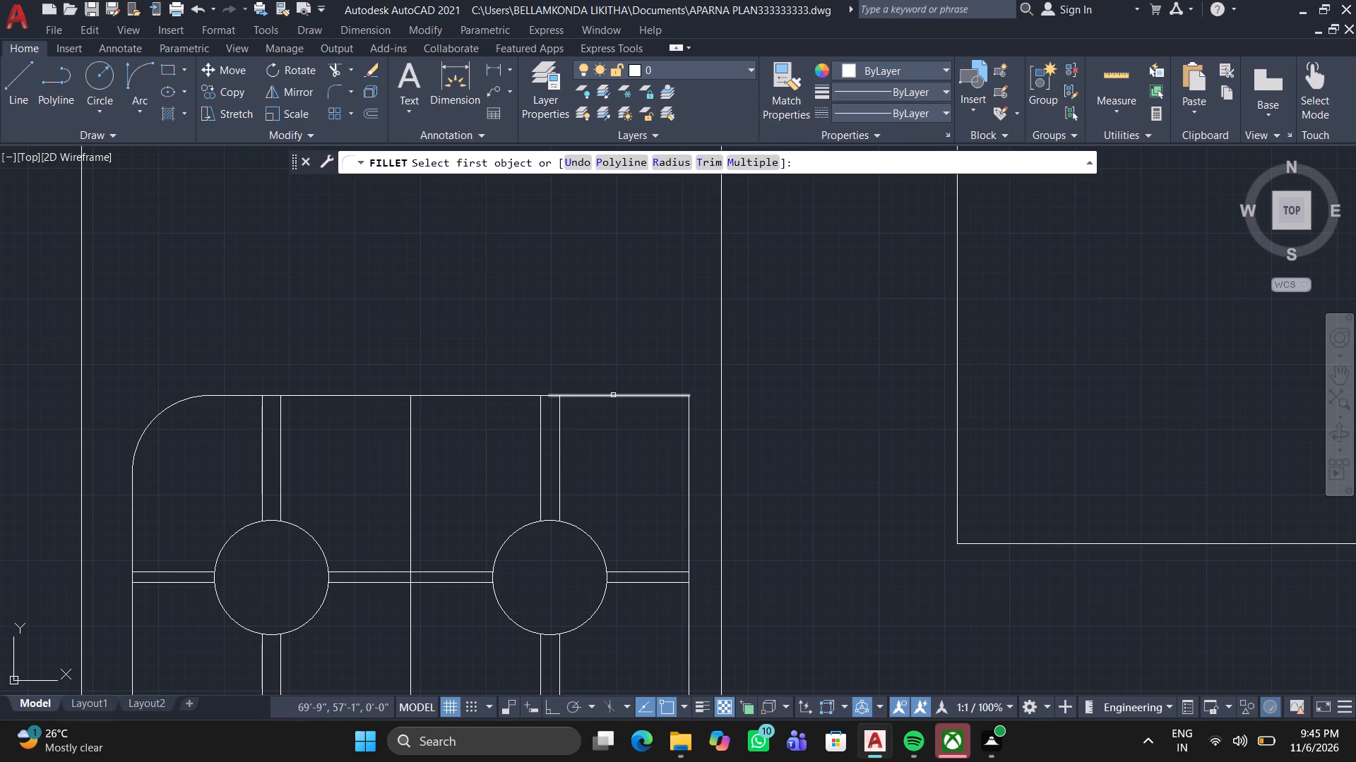
click(613, 395)
click(690, 430)
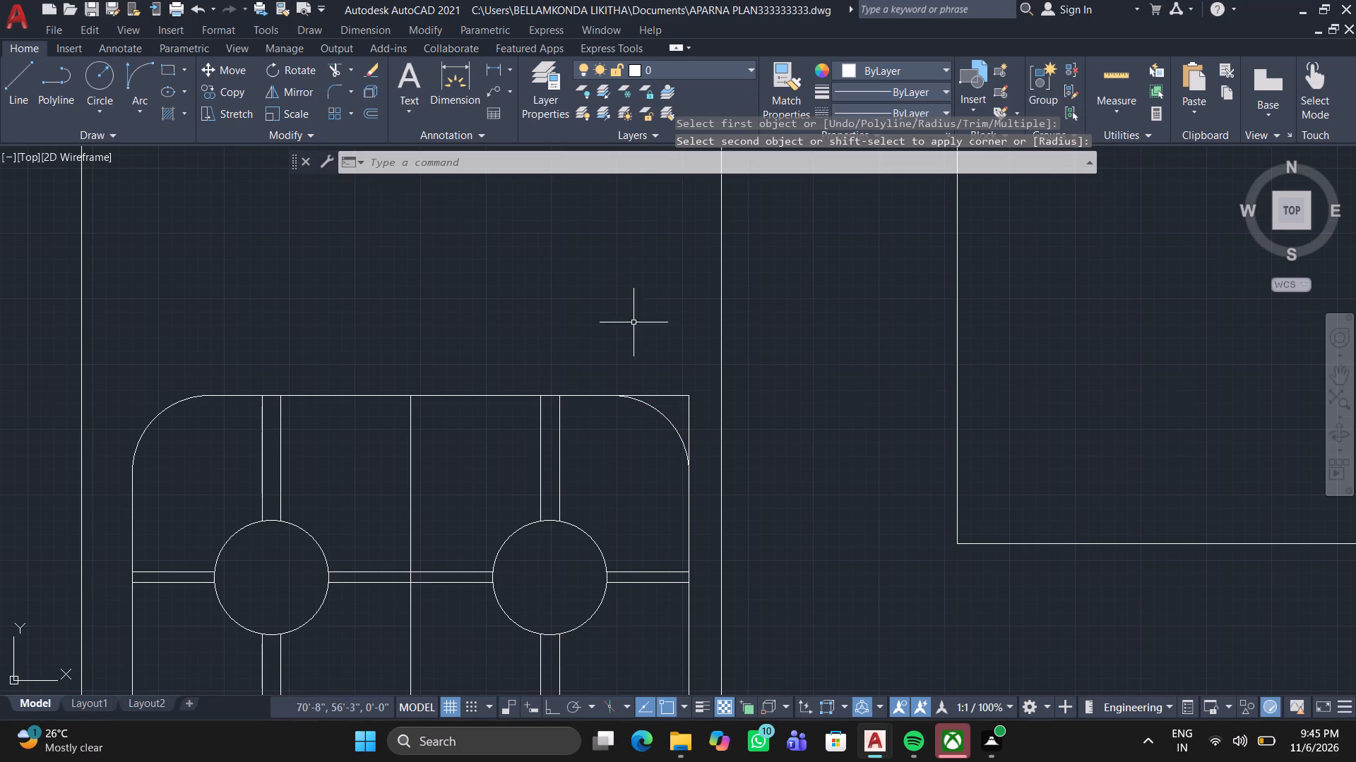
Trim the leftover top-edge and side-edge lines extending past the stove's rounded upper-right corner.
click(335, 66)
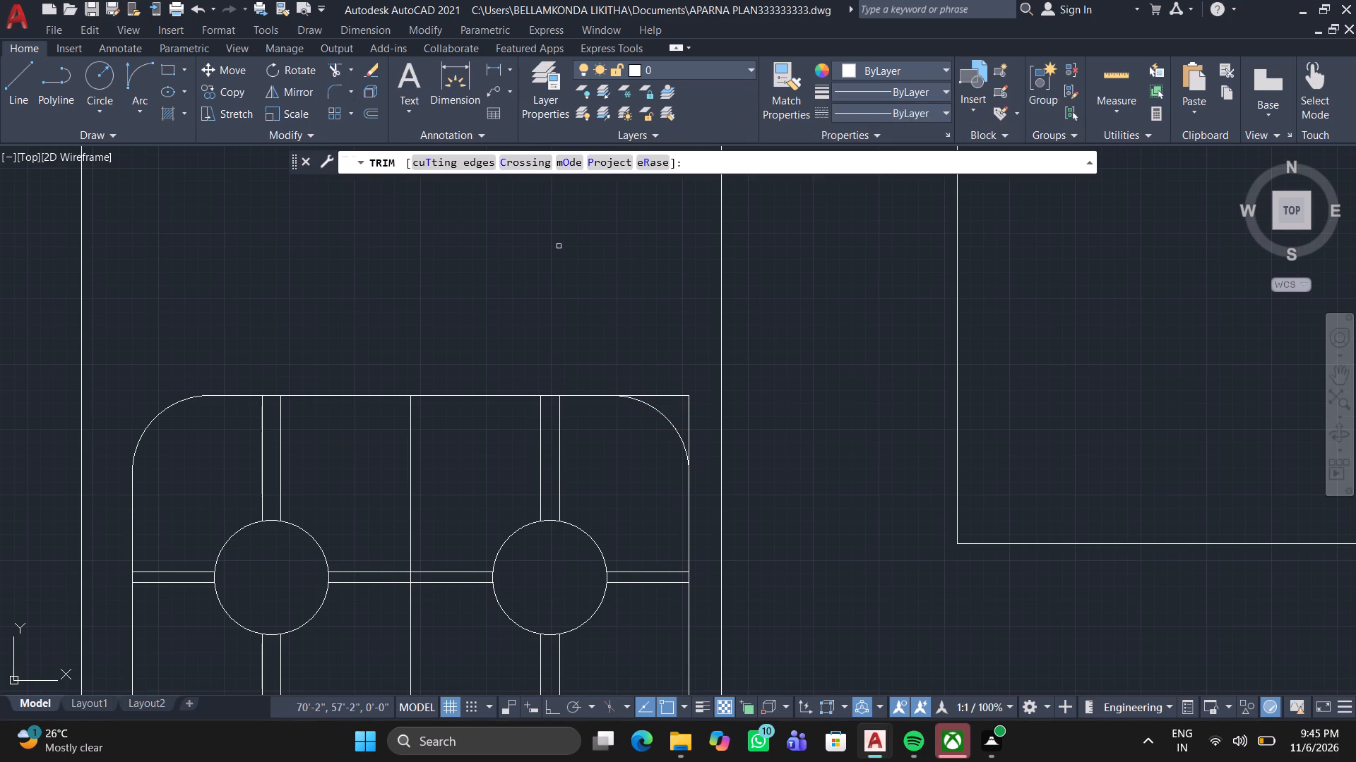
click(673, 400)
click(647, 368)
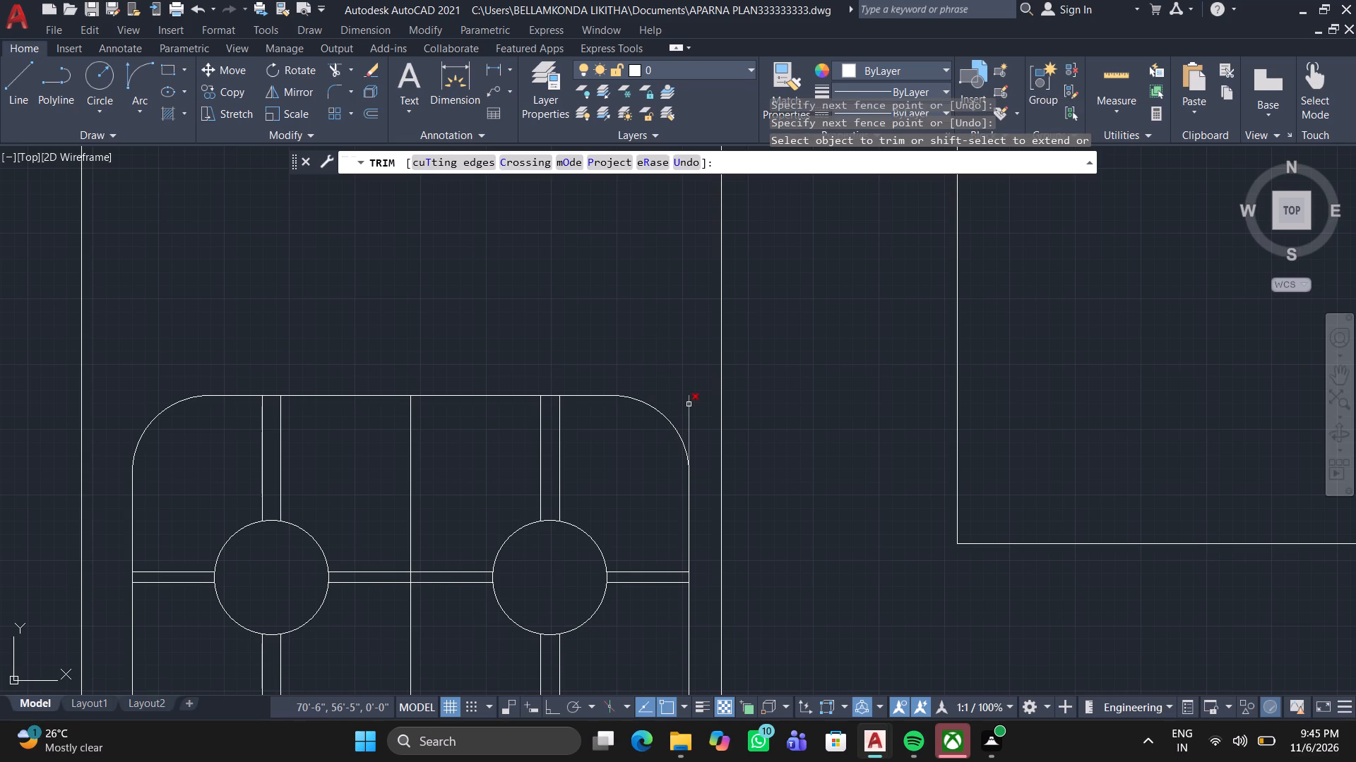
click(689, 405)
click(672, 405)
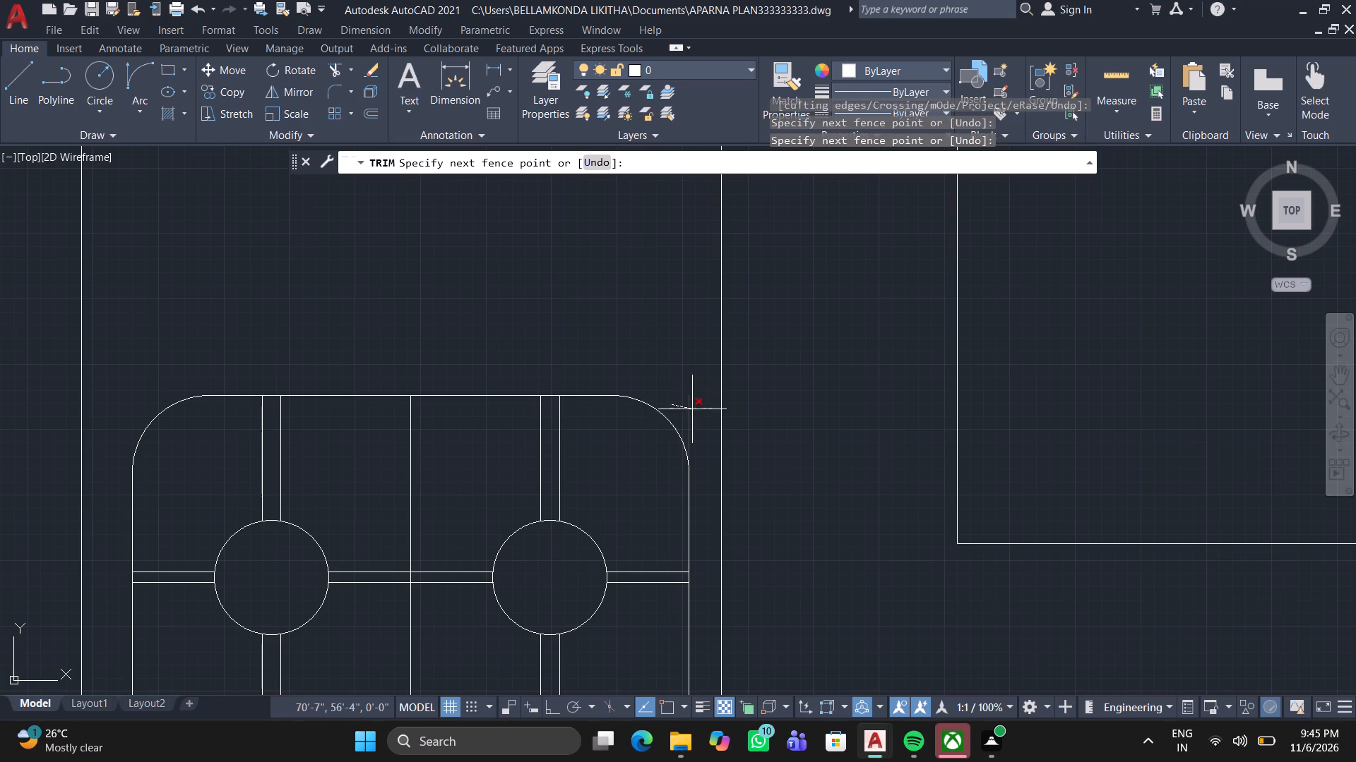
click(693, 413)
key(space)
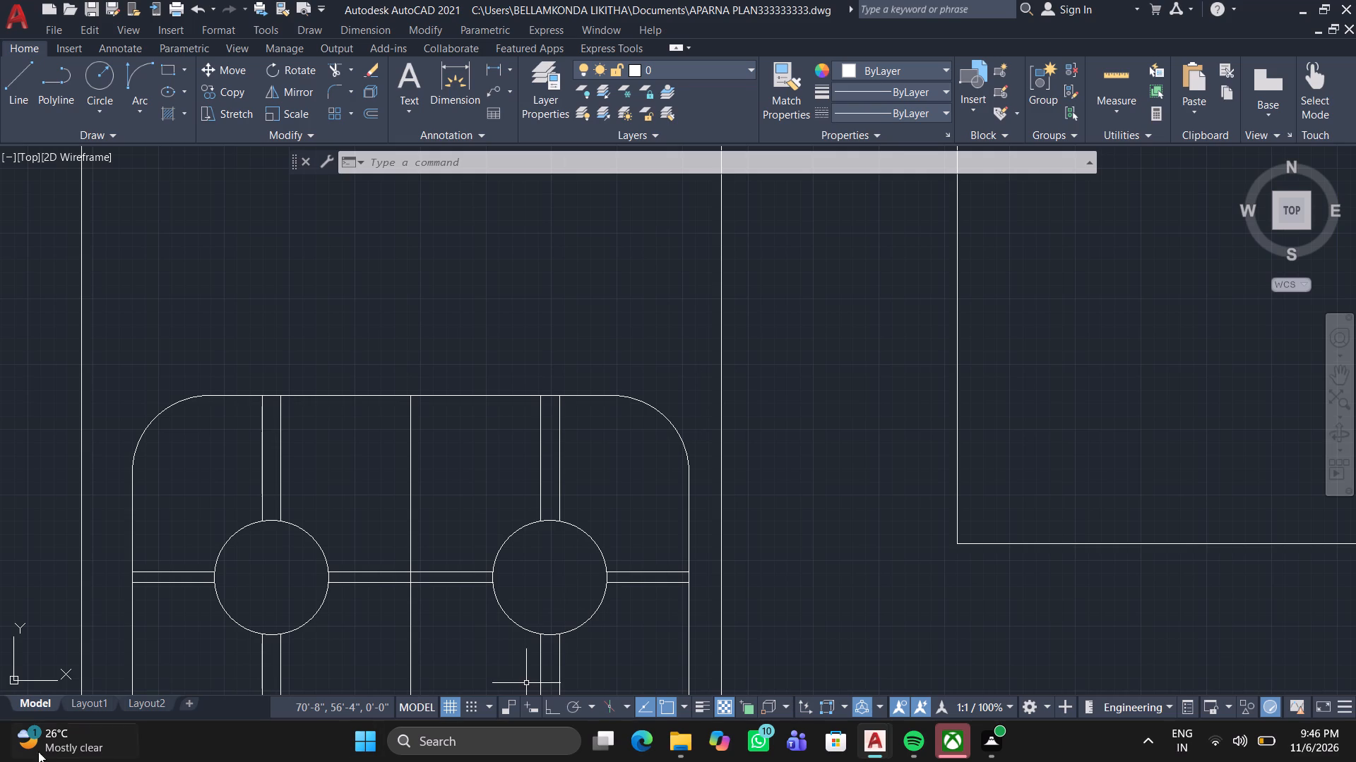
Fillet the stove outline's lower-left corner with the same radius as the upper corners.
scroll(234, 526, down, 4)
middle_drag(237, 507, 201, 294)
scroll(189, 343, up, 4)
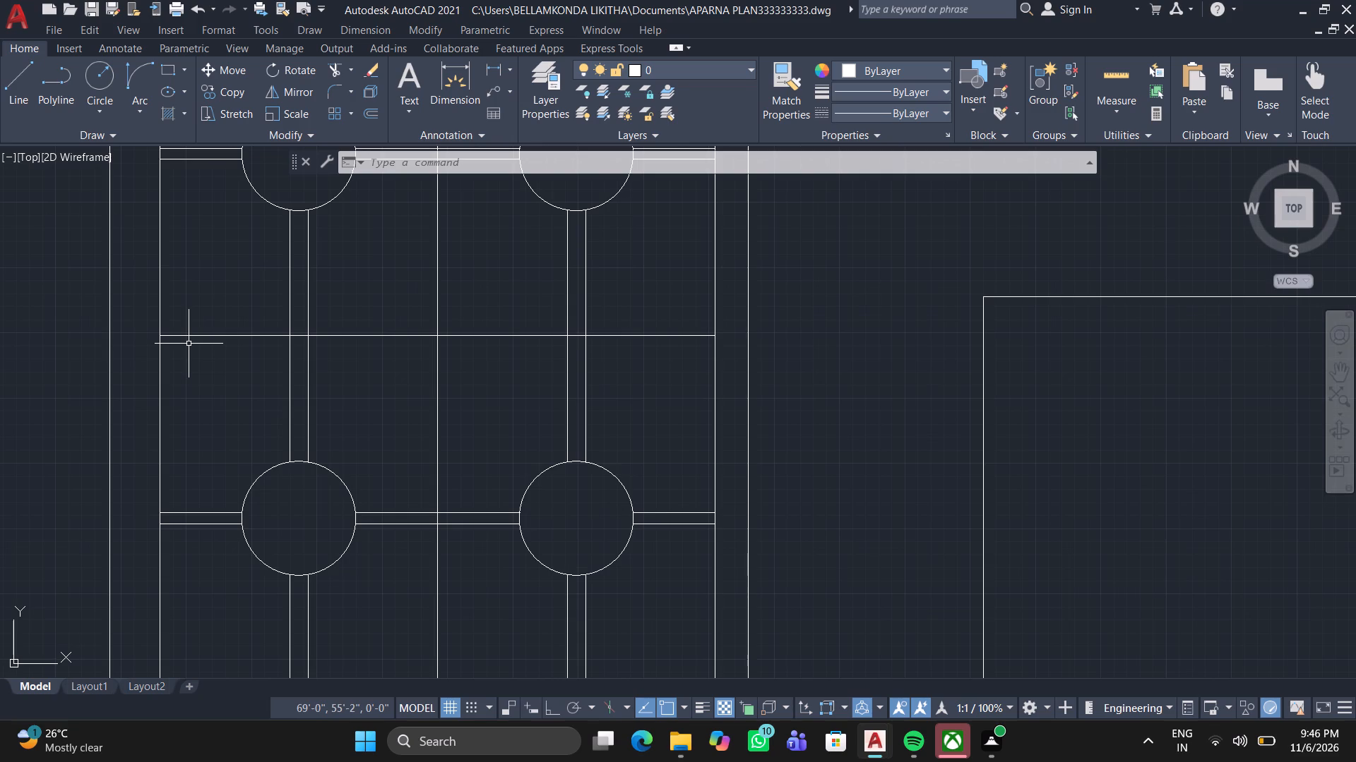
scroll(254, 124, down, 4)
scroll(256, 269, down, 2)
middle_drag(254, 332, 236, 255)
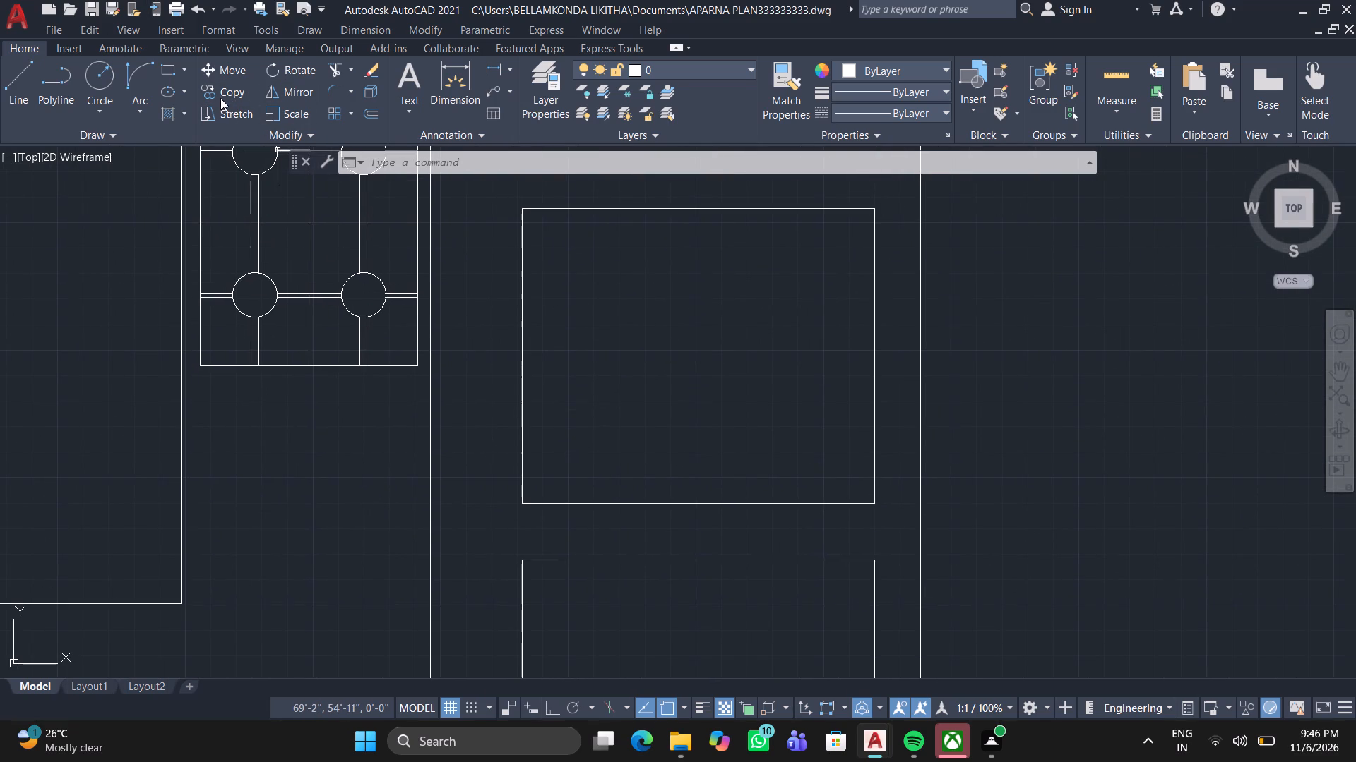
click(331, 84)
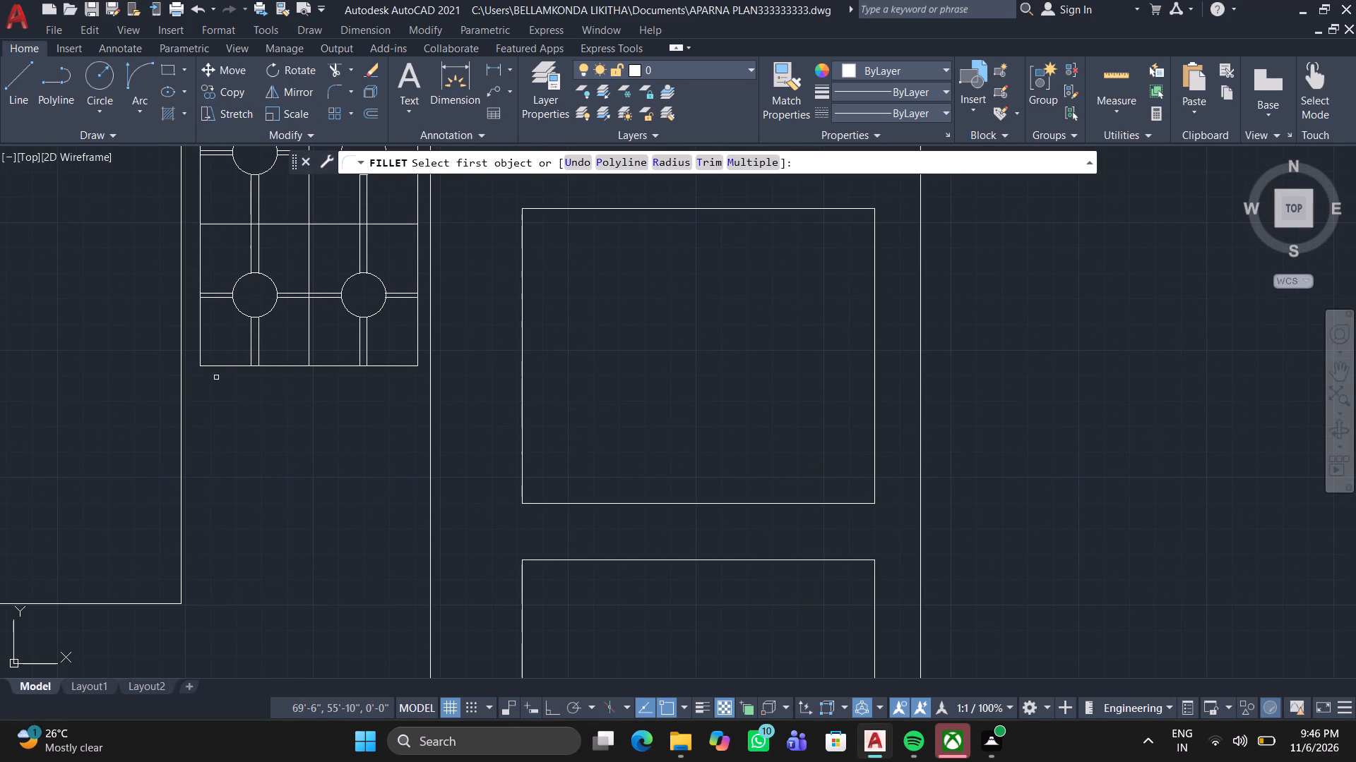
click(217, 365)
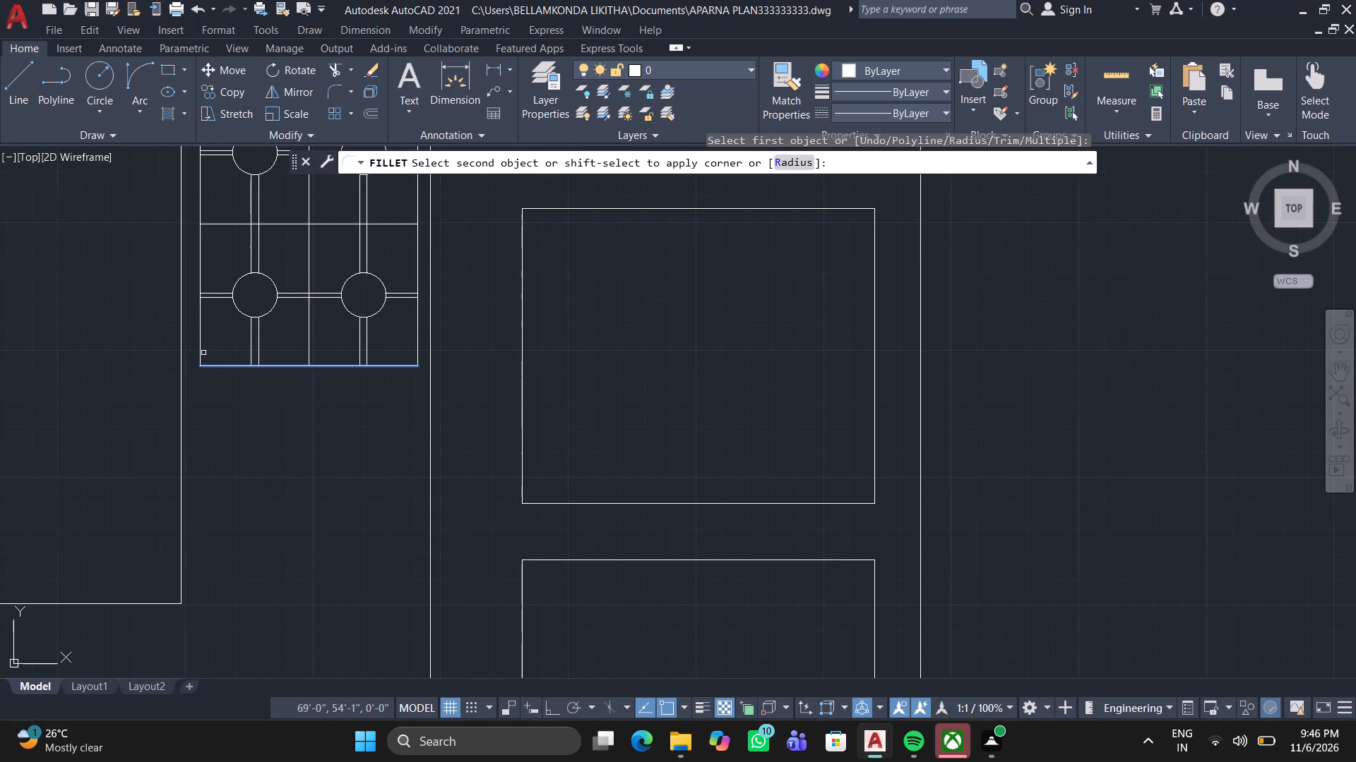
click(199, 344)
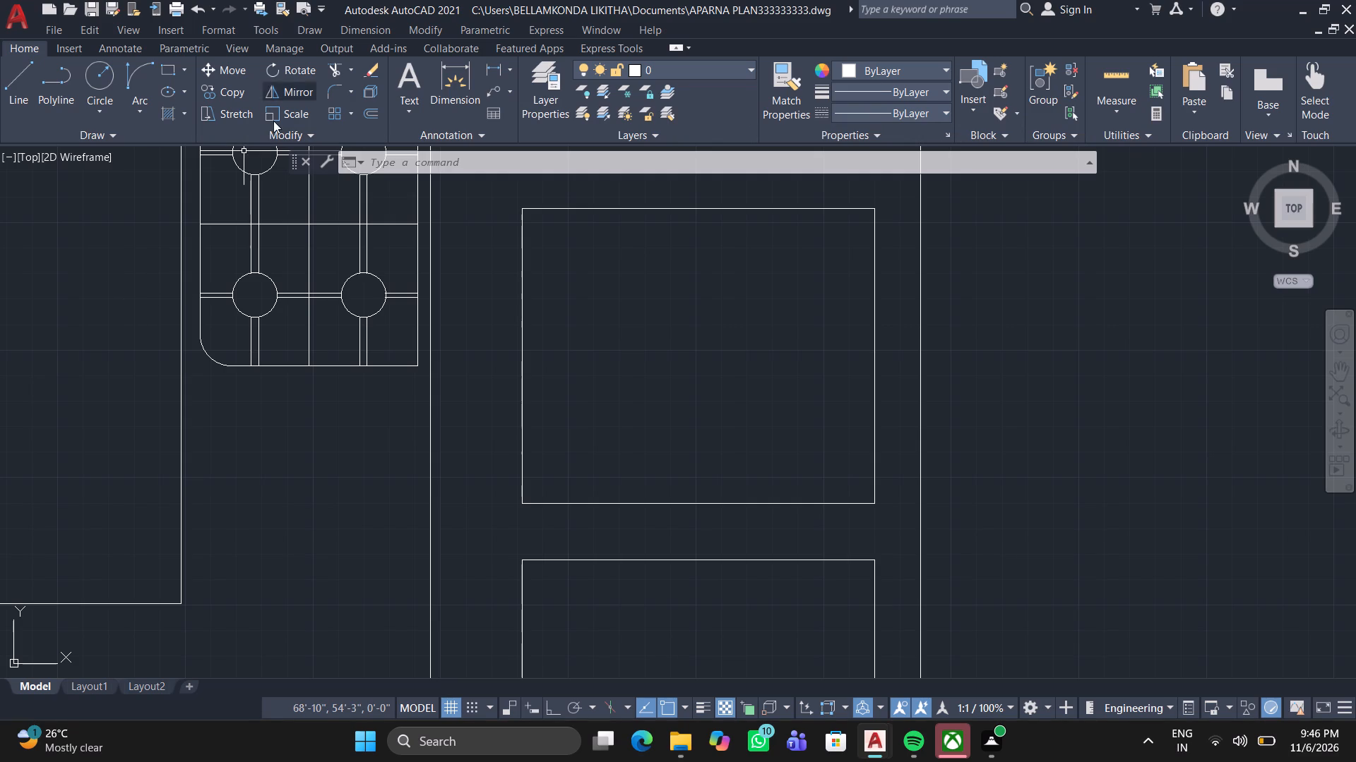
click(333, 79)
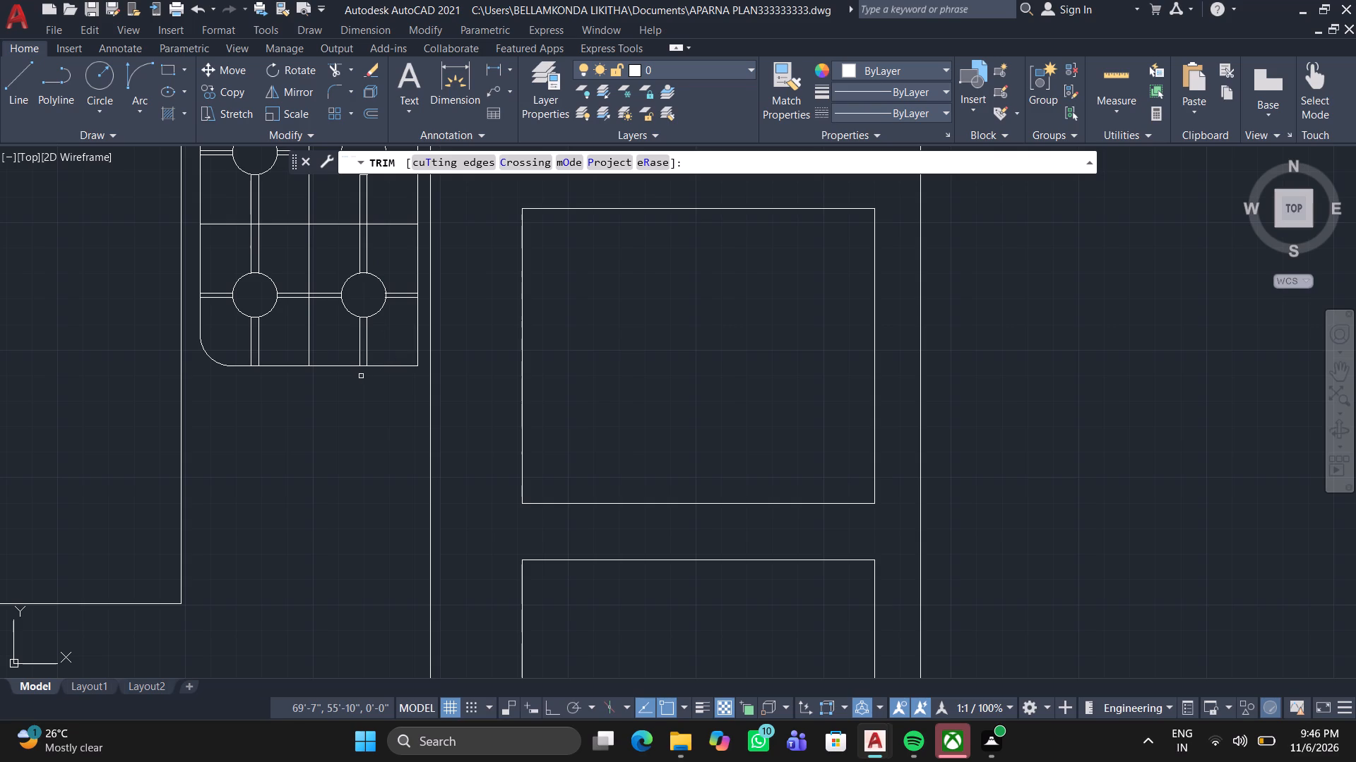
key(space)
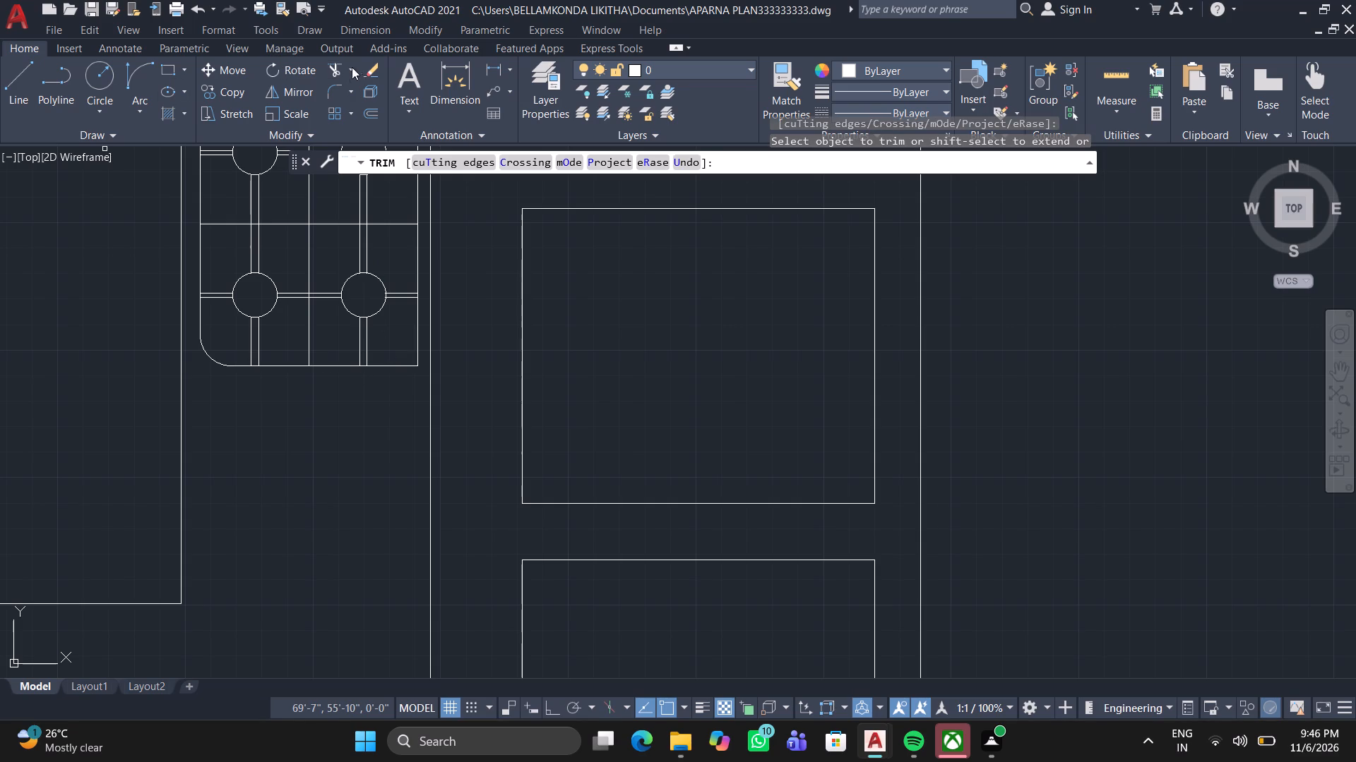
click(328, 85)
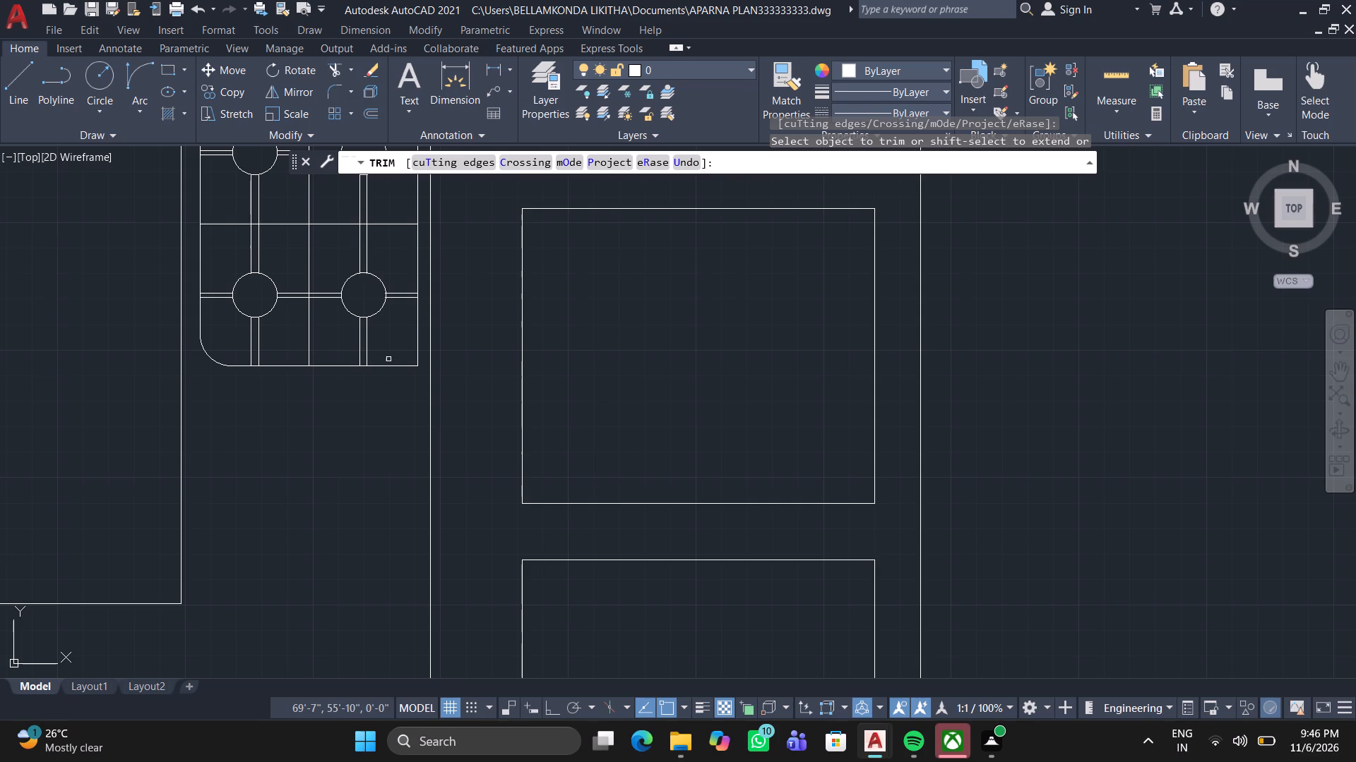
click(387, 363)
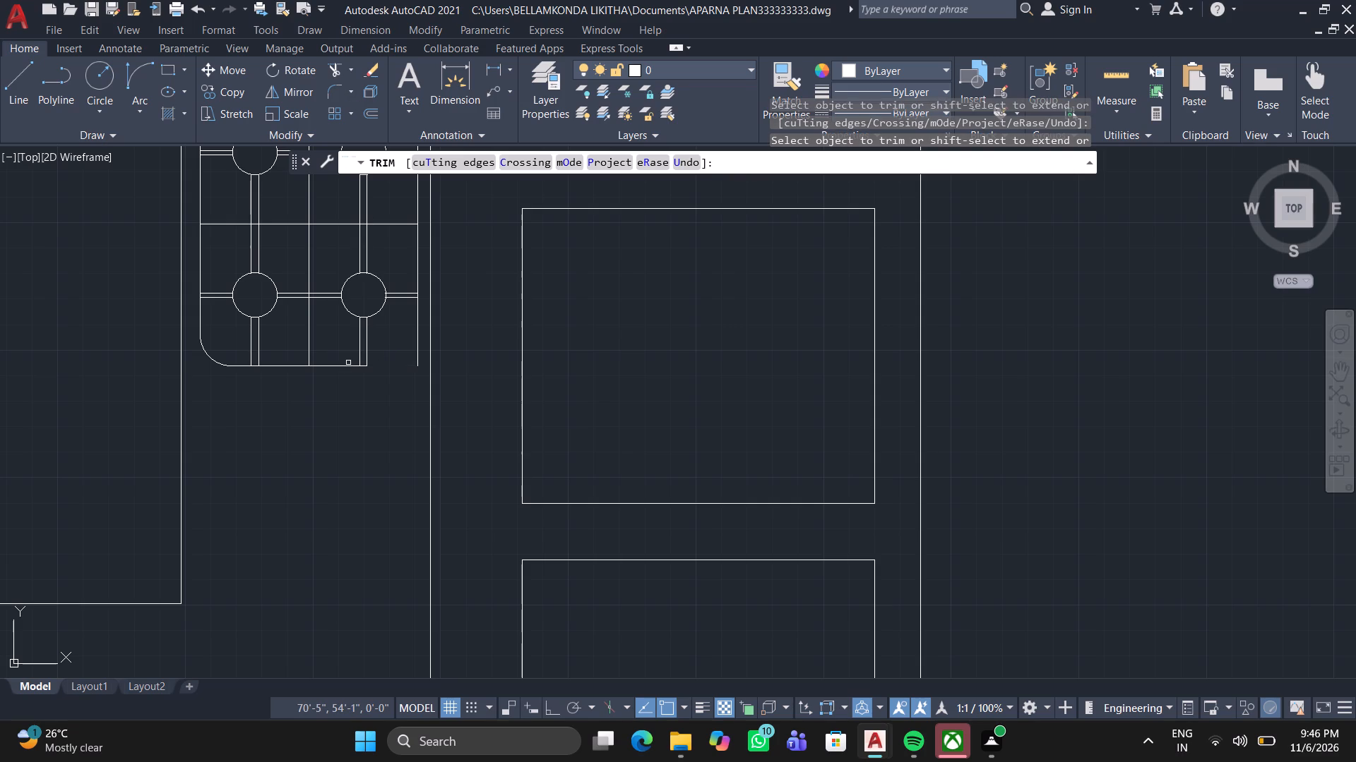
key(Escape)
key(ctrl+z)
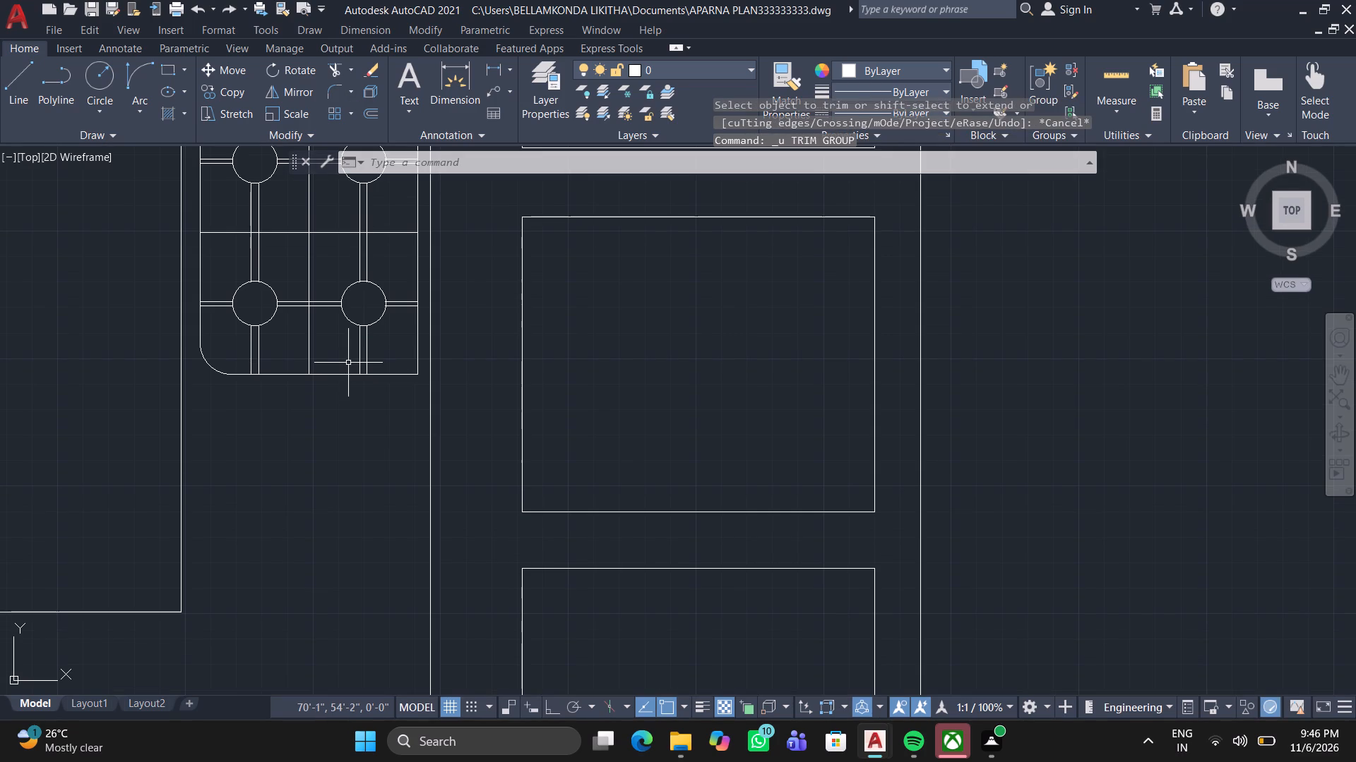
Fillet the stove outline's lower-right corner with the same radius as the other corners.
click(326, 81)
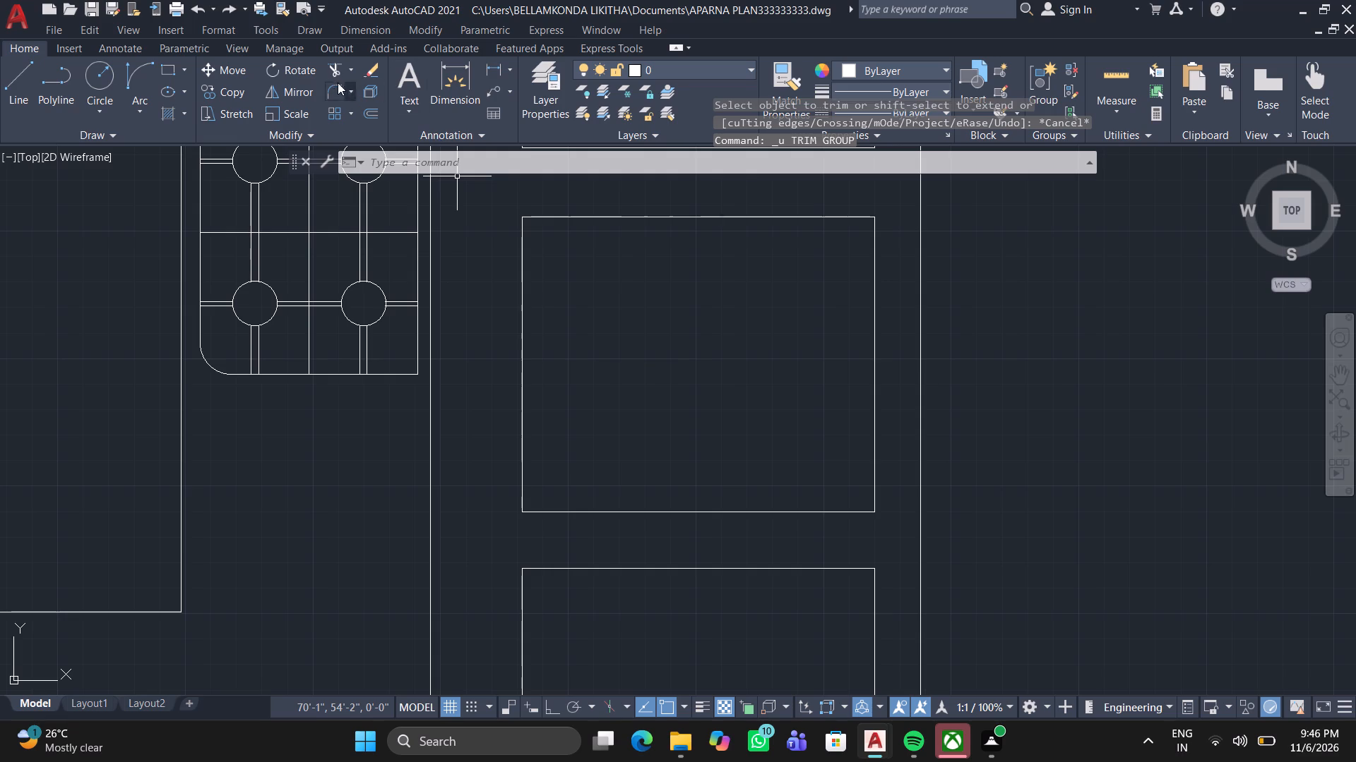
click(335, 81)
click(328, 82)
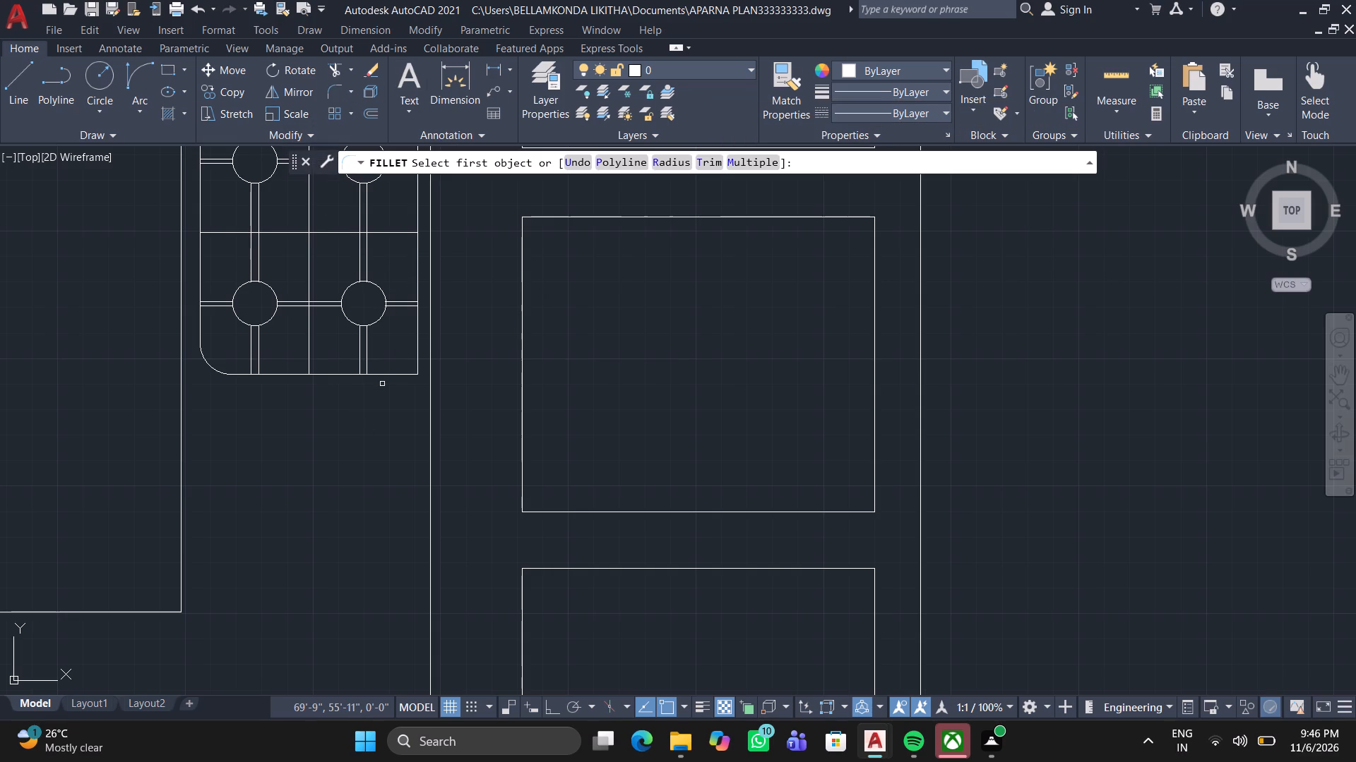
click(378, 375)
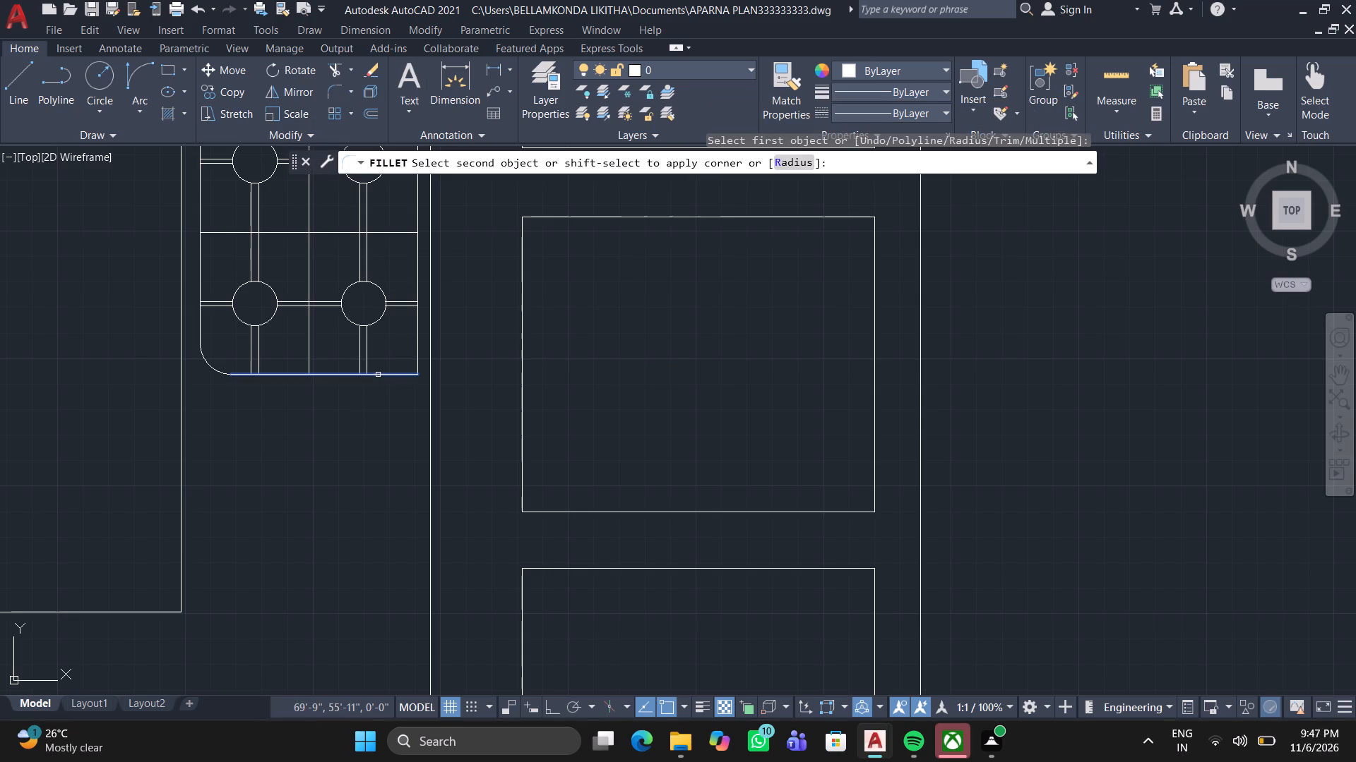
click(415, 349)
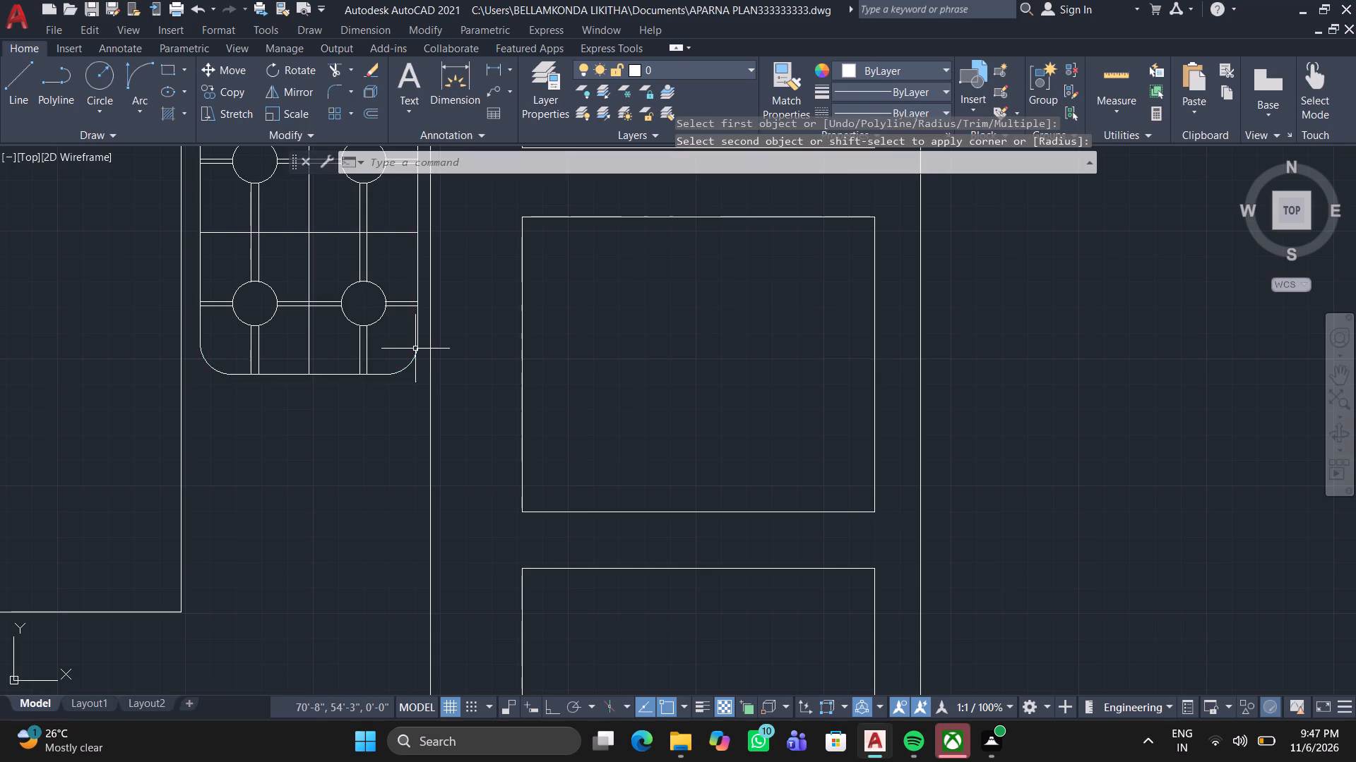
Offset the stove's rounded outline 1" outward, including the separate top-edge segment and upper-right corner arc, to form a complete outer border.
middle_drag(323, 399, 284, 547)
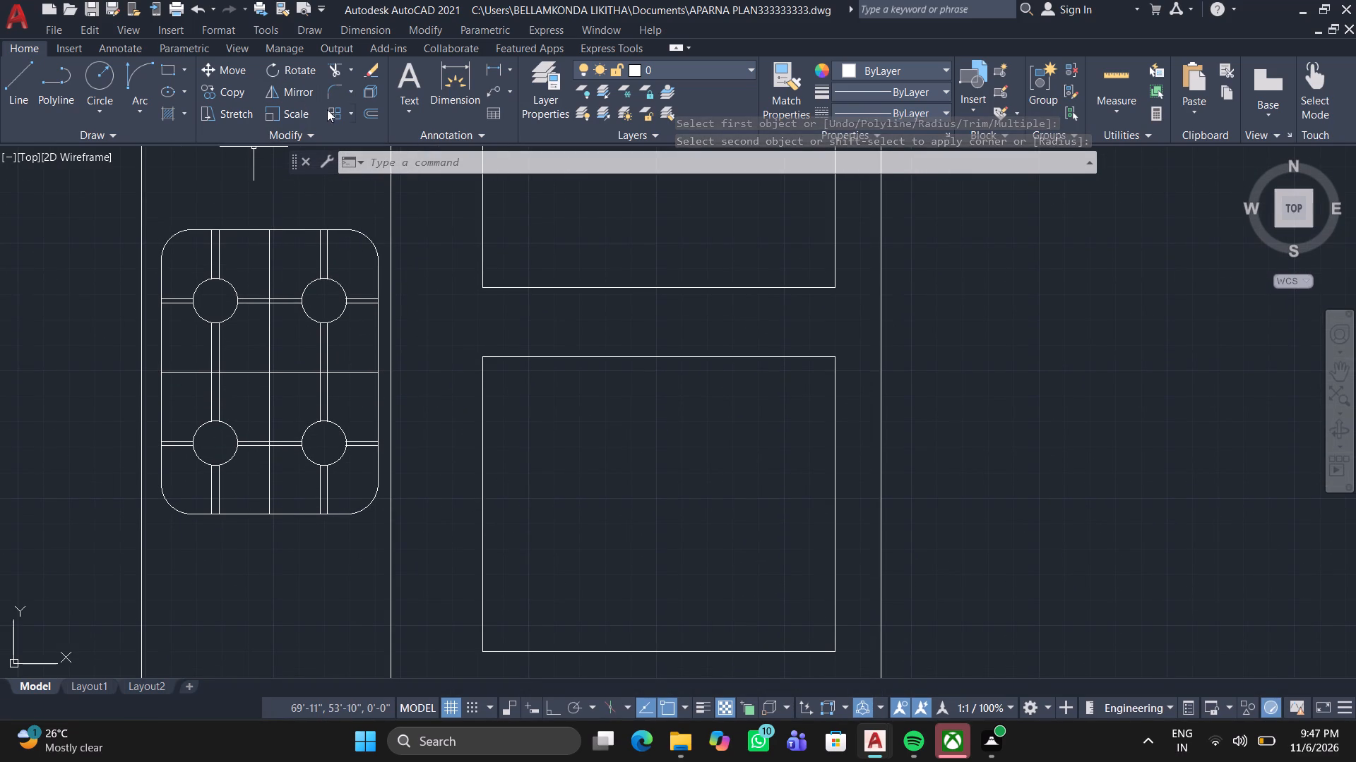
click(364, 109)
text(1")
key(Return)
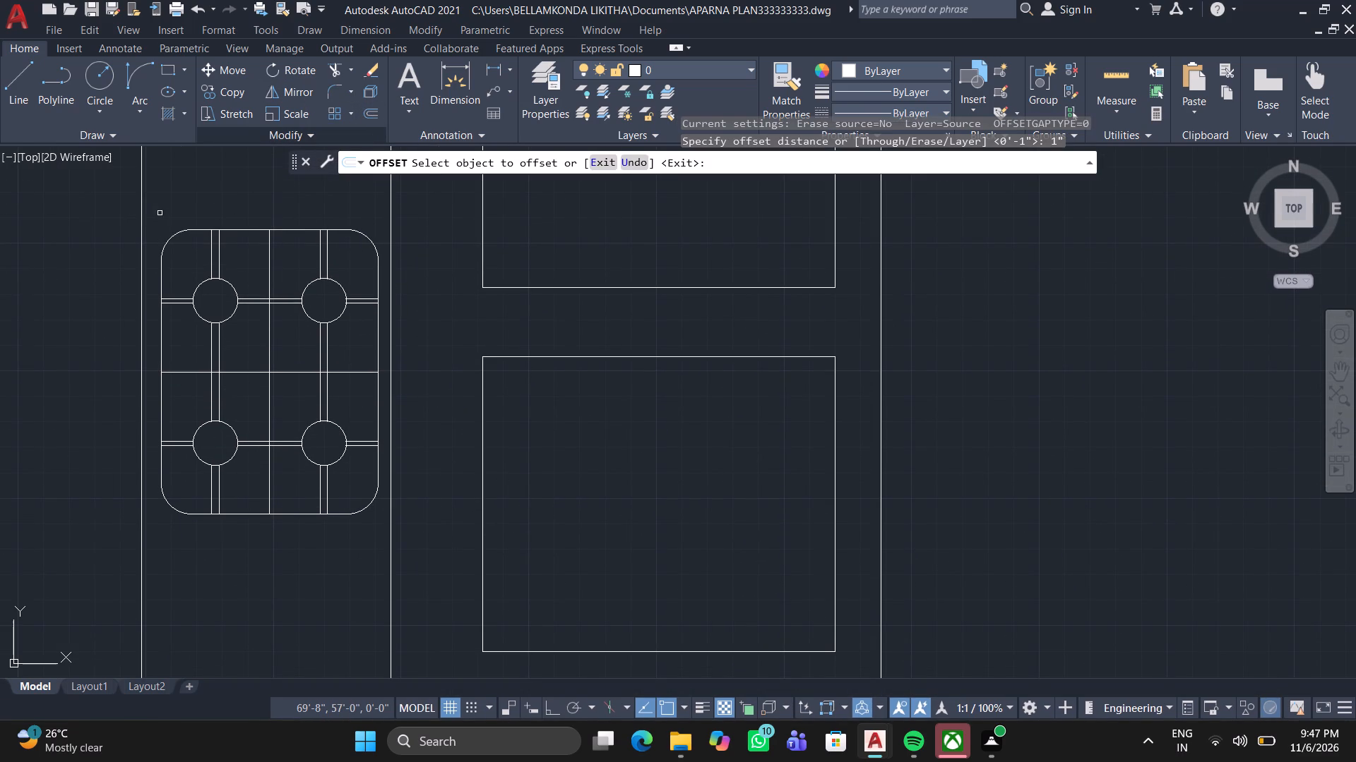
click(185, 229)
click(189, 205)
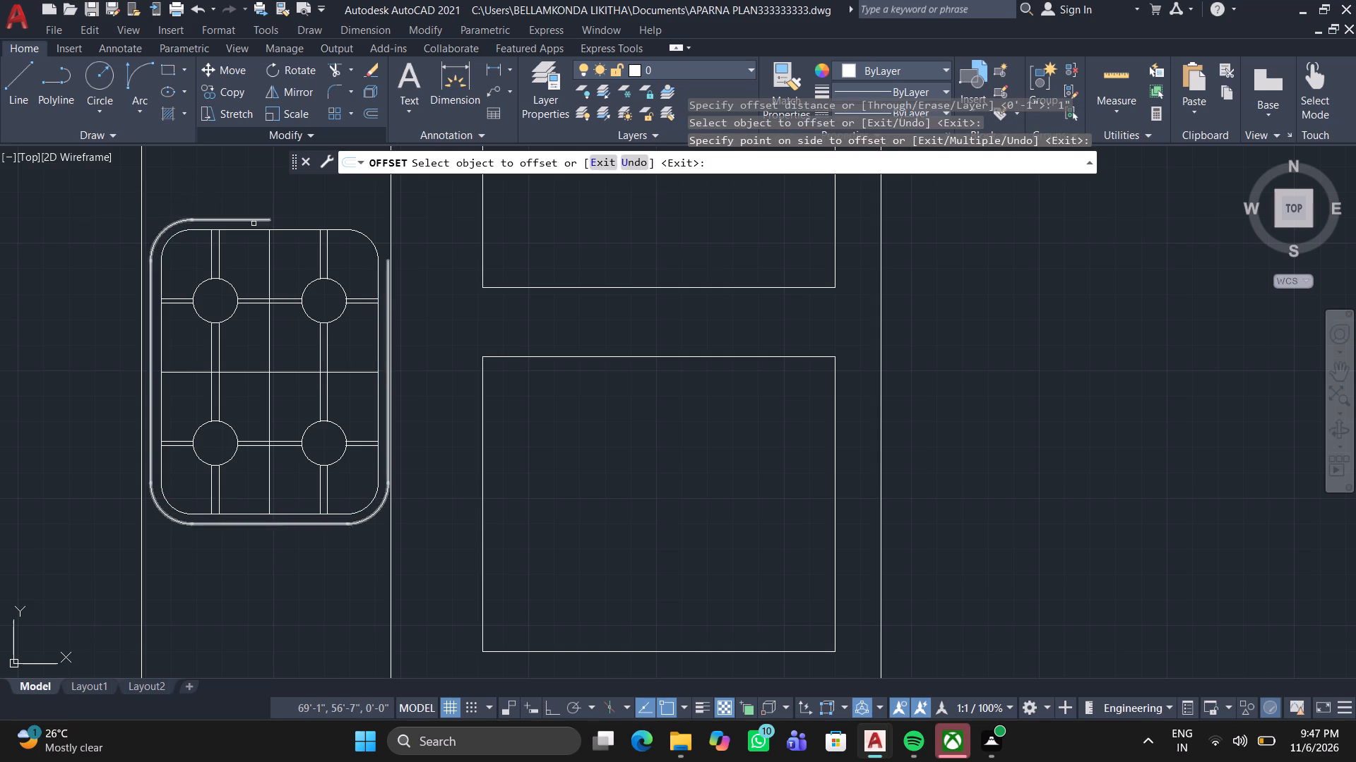
click(291, 229)
click(296, 205)
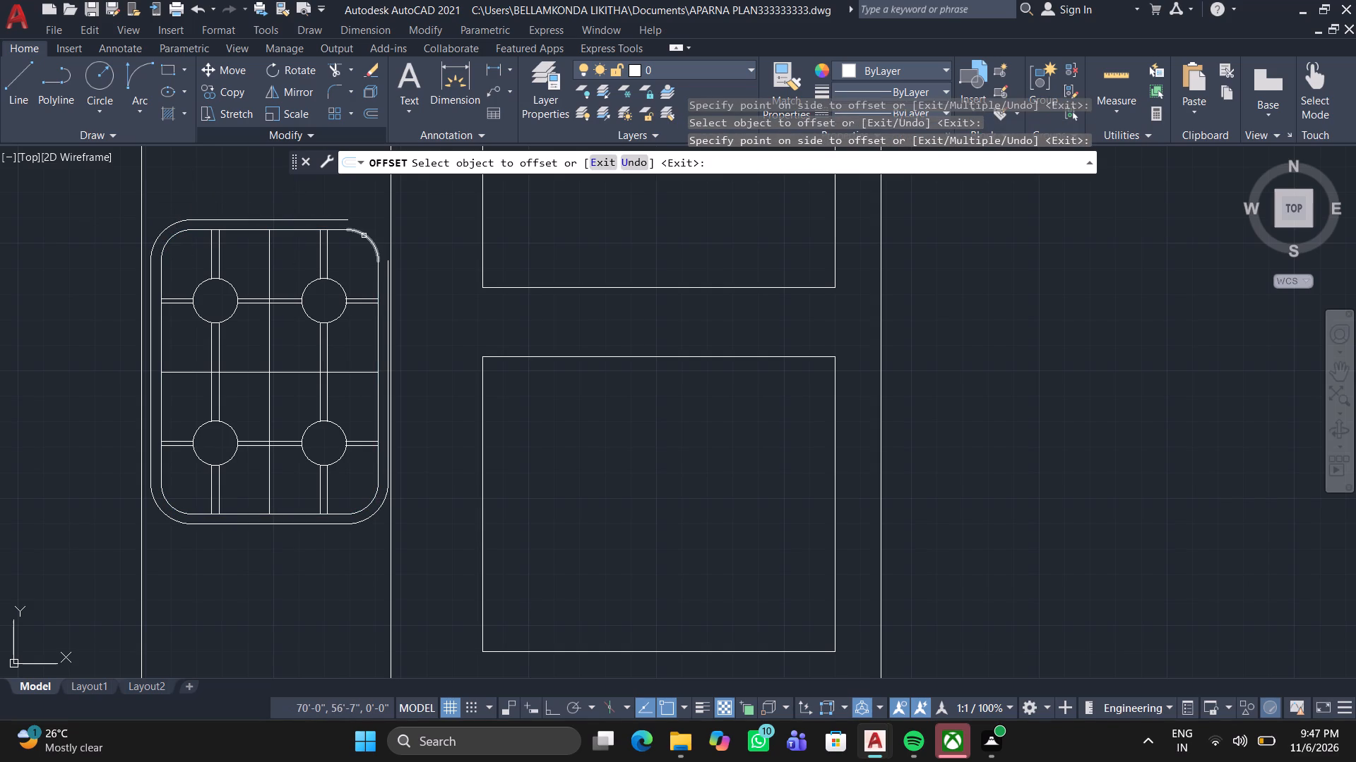
click(364, 236)
click(367, 219)
key(space)
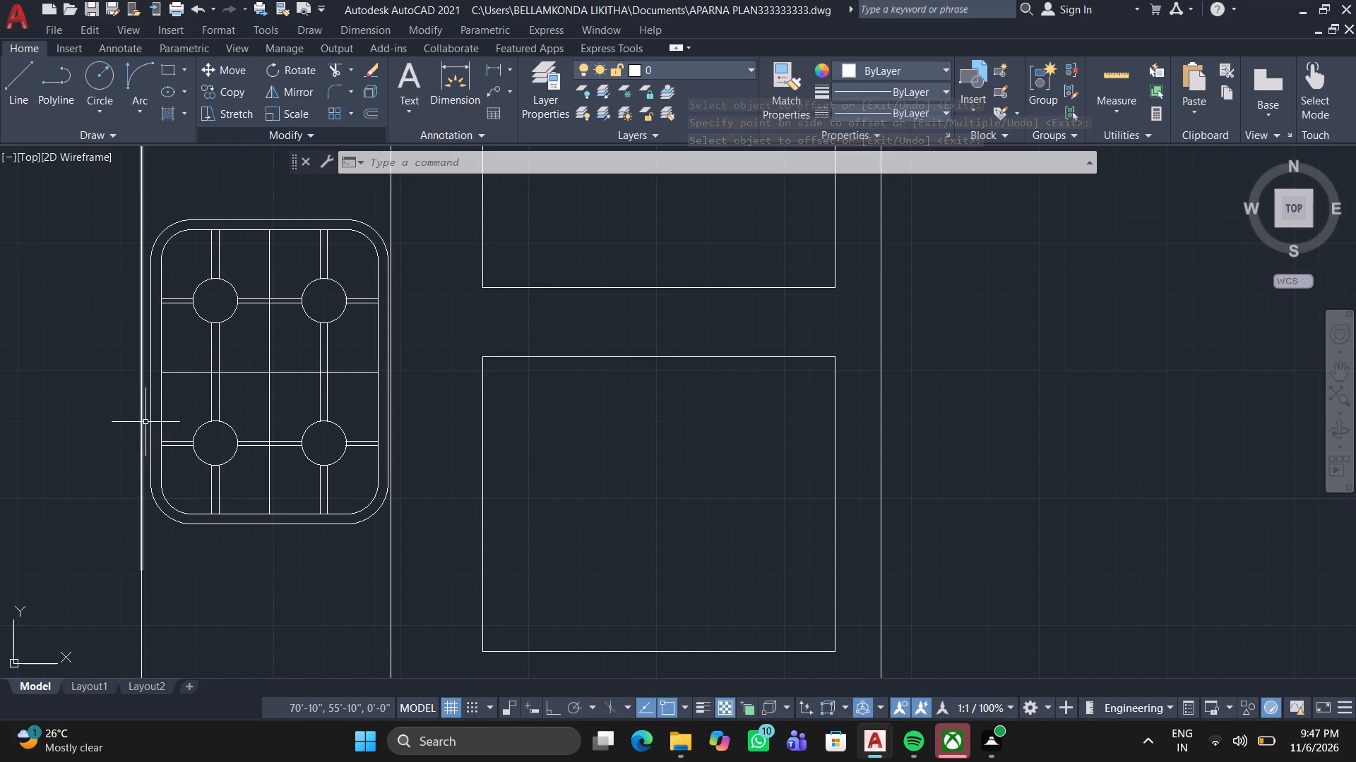
Copy the M.TOILET room label into the open kitchen floor area below the fridge.
scroll(324, 458, down, 2)
scroll(329, 557, down, 1)
middle_drag(326, 563, 357, 563)
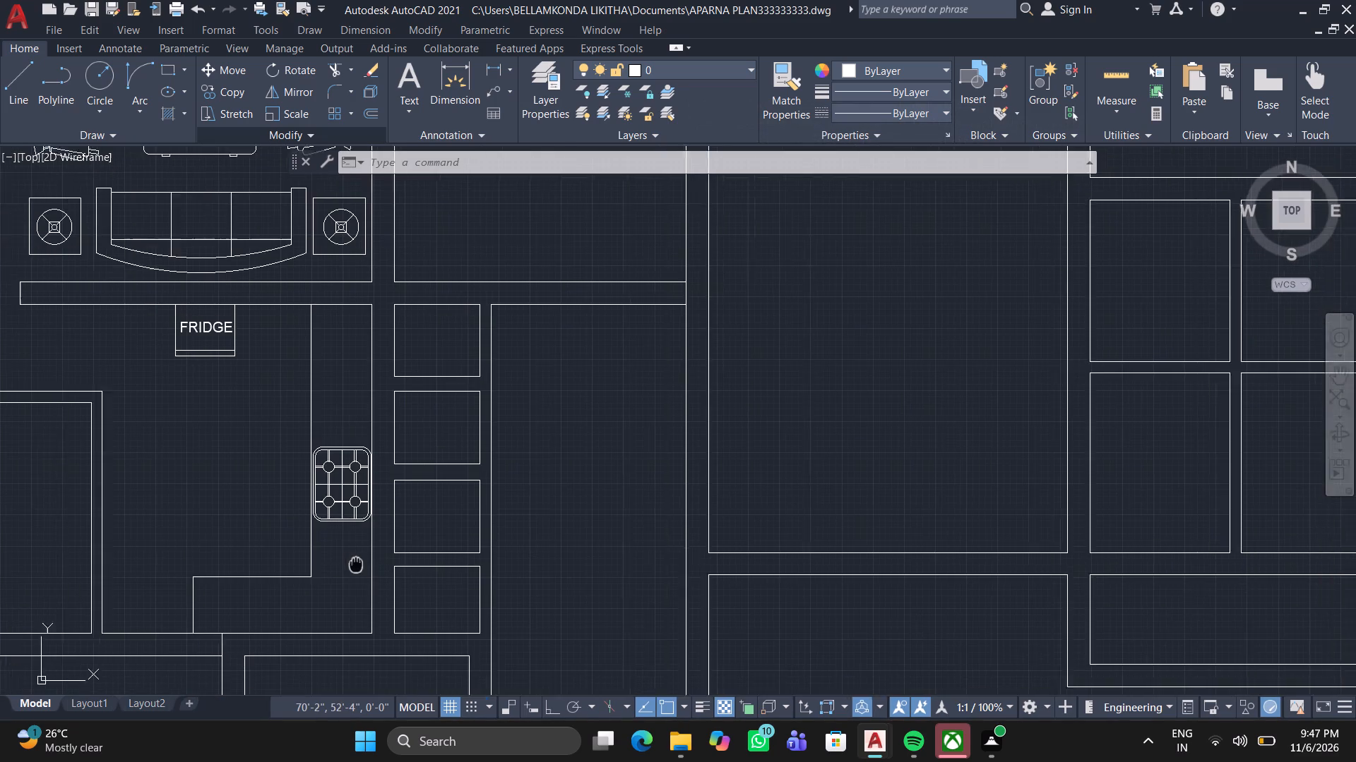
middle_drag(357, 563, 398, 558)
scroll(172, 232, down, 2)
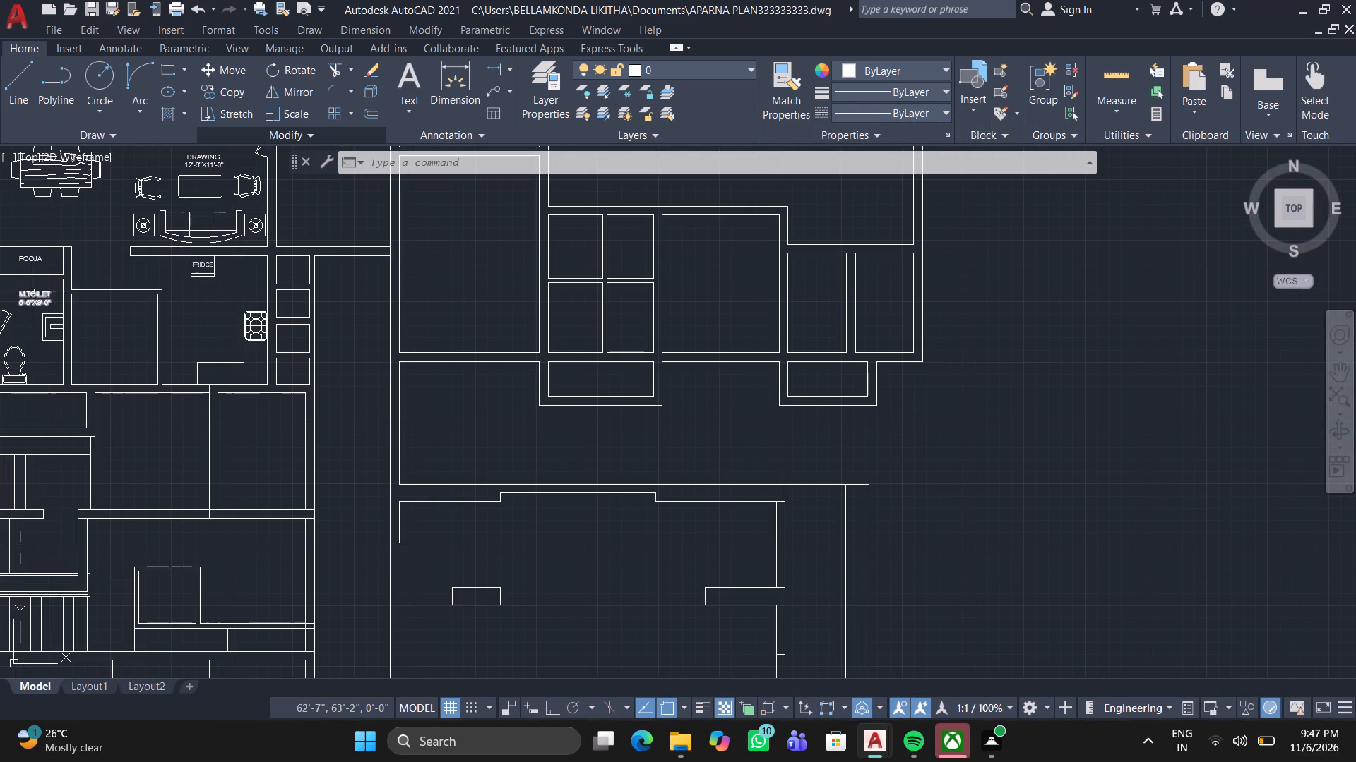
click(27, 295)
click(225, 86)
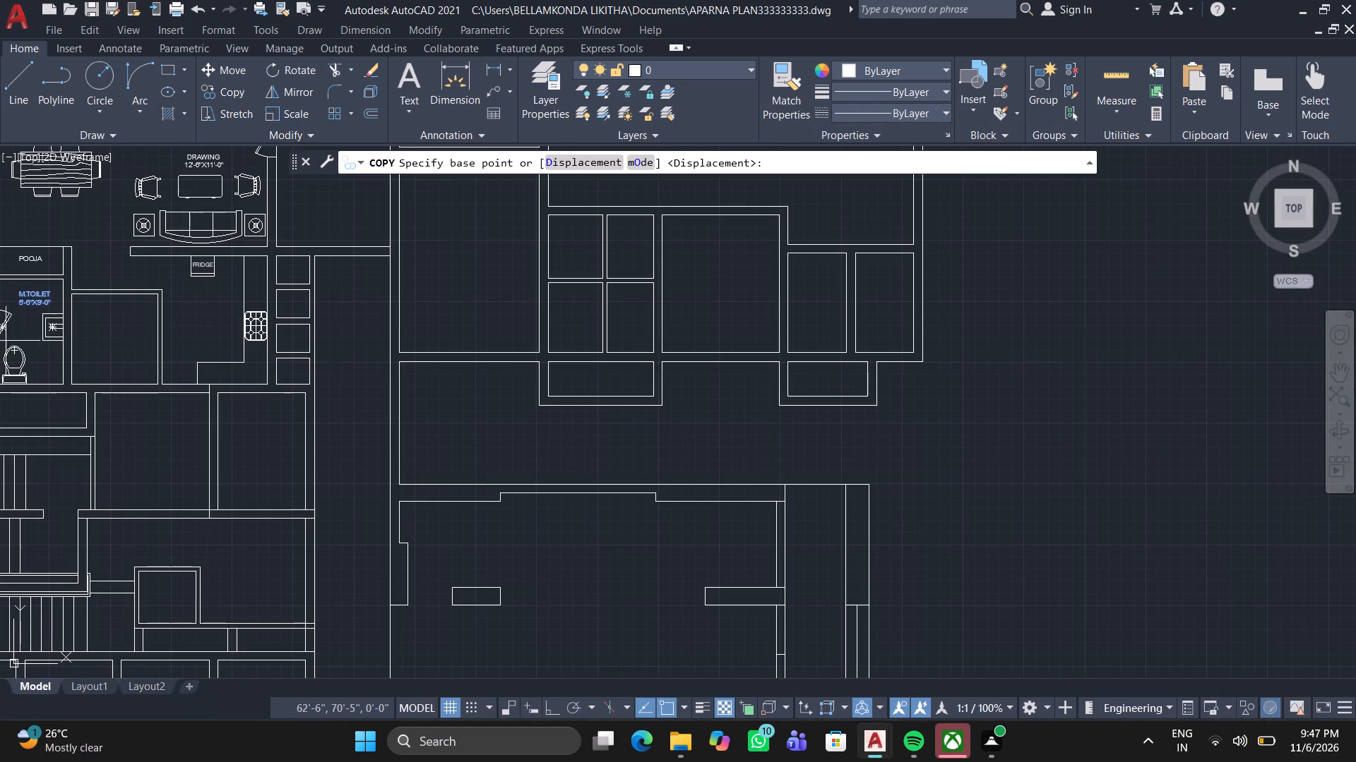
click(24, 296)
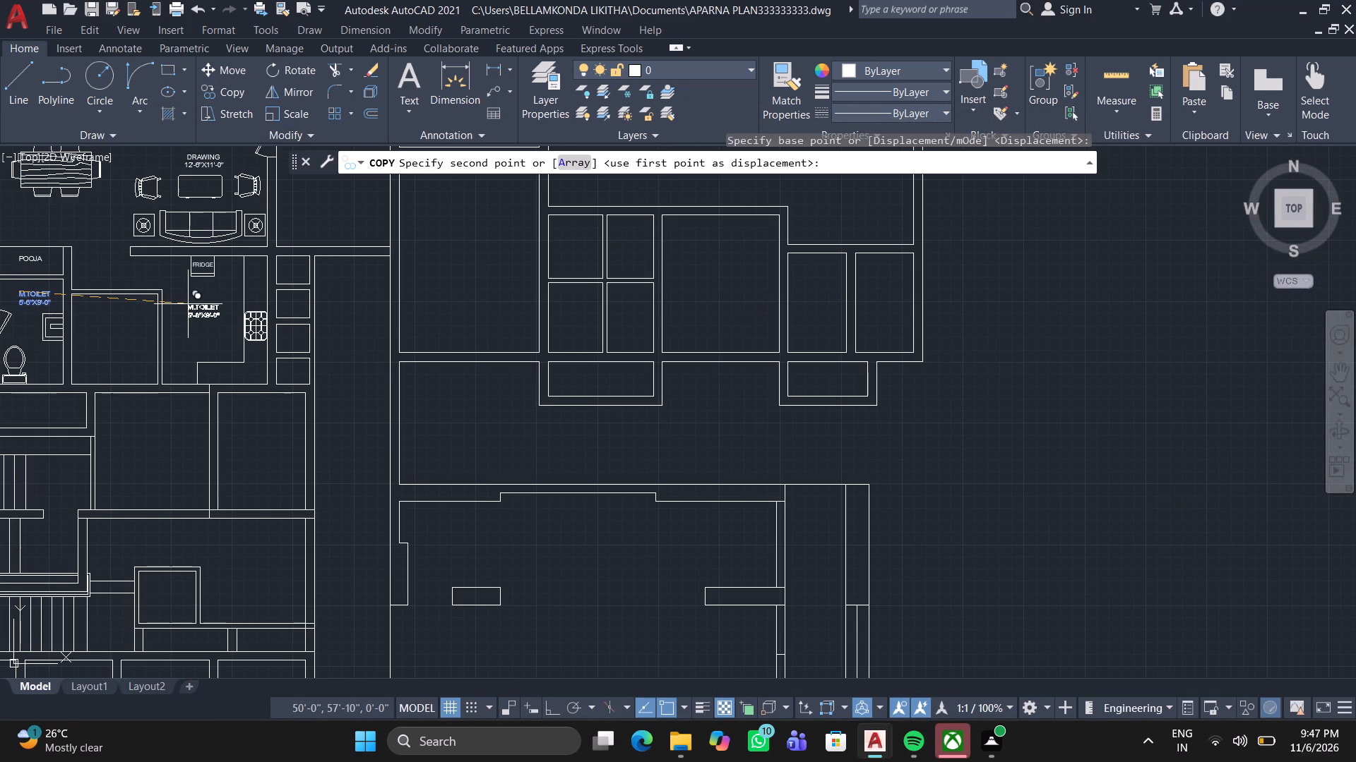
click(188, 304)
key(space)
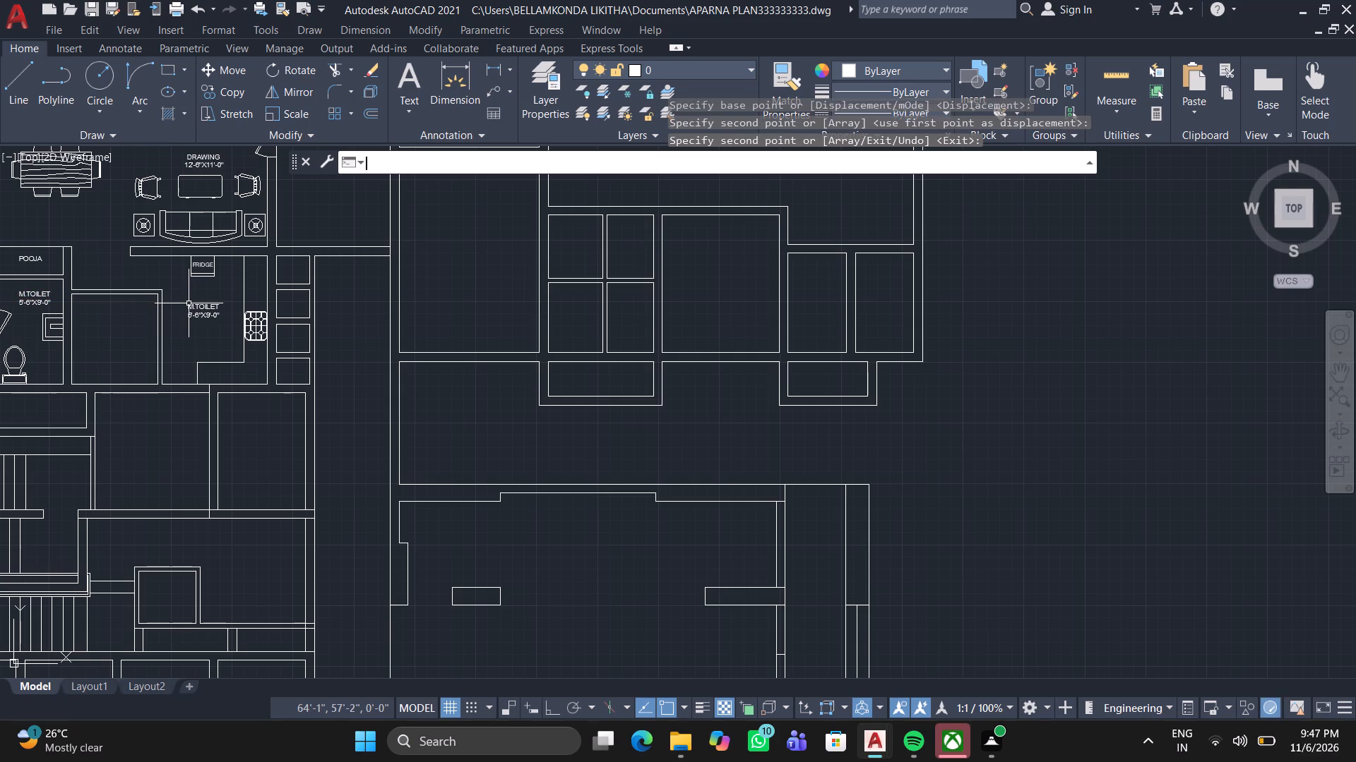
Replace the copied label's name and dimensions in the kitchen with the text KITCHEN.
scroll(189, 303, up, 3)
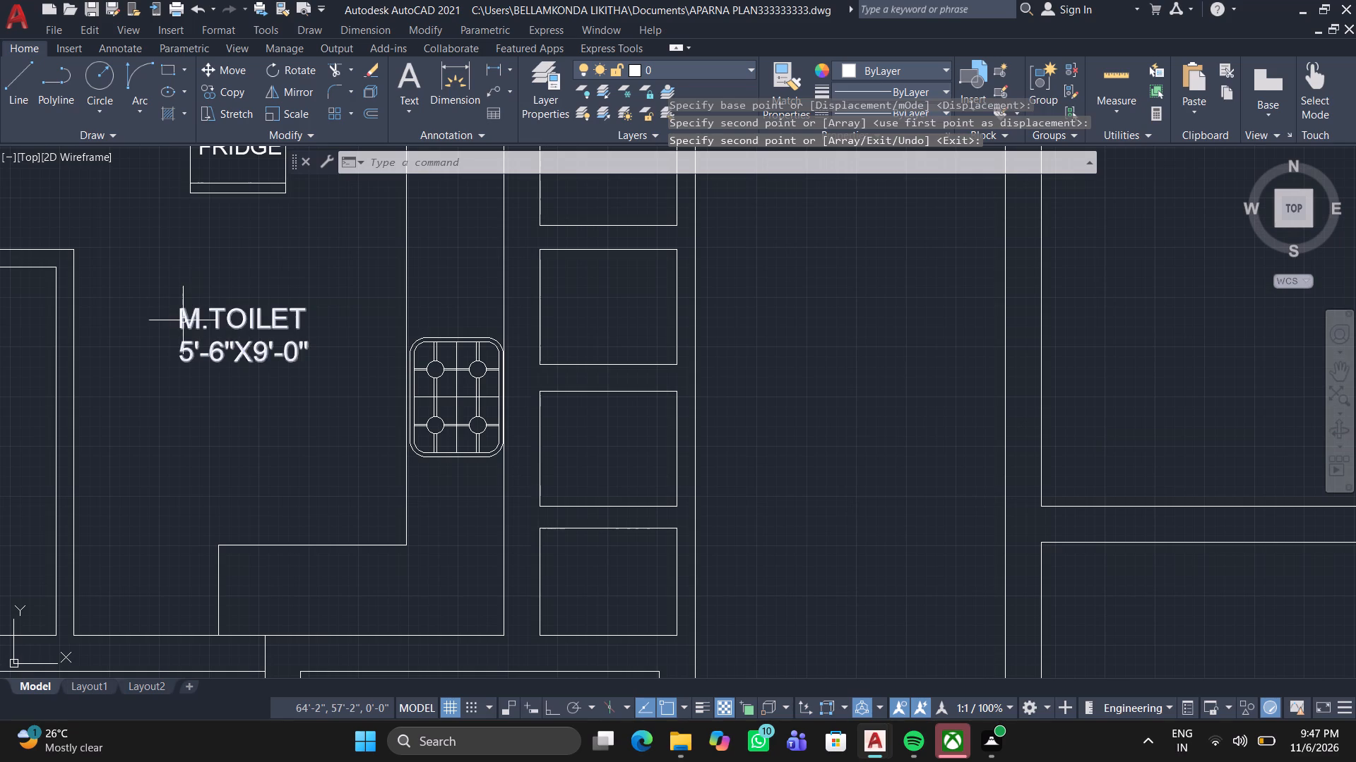
double_click(183, 320)
scroll(337, 362, up, 2)
middle_drag(332, 360, 543, 387)
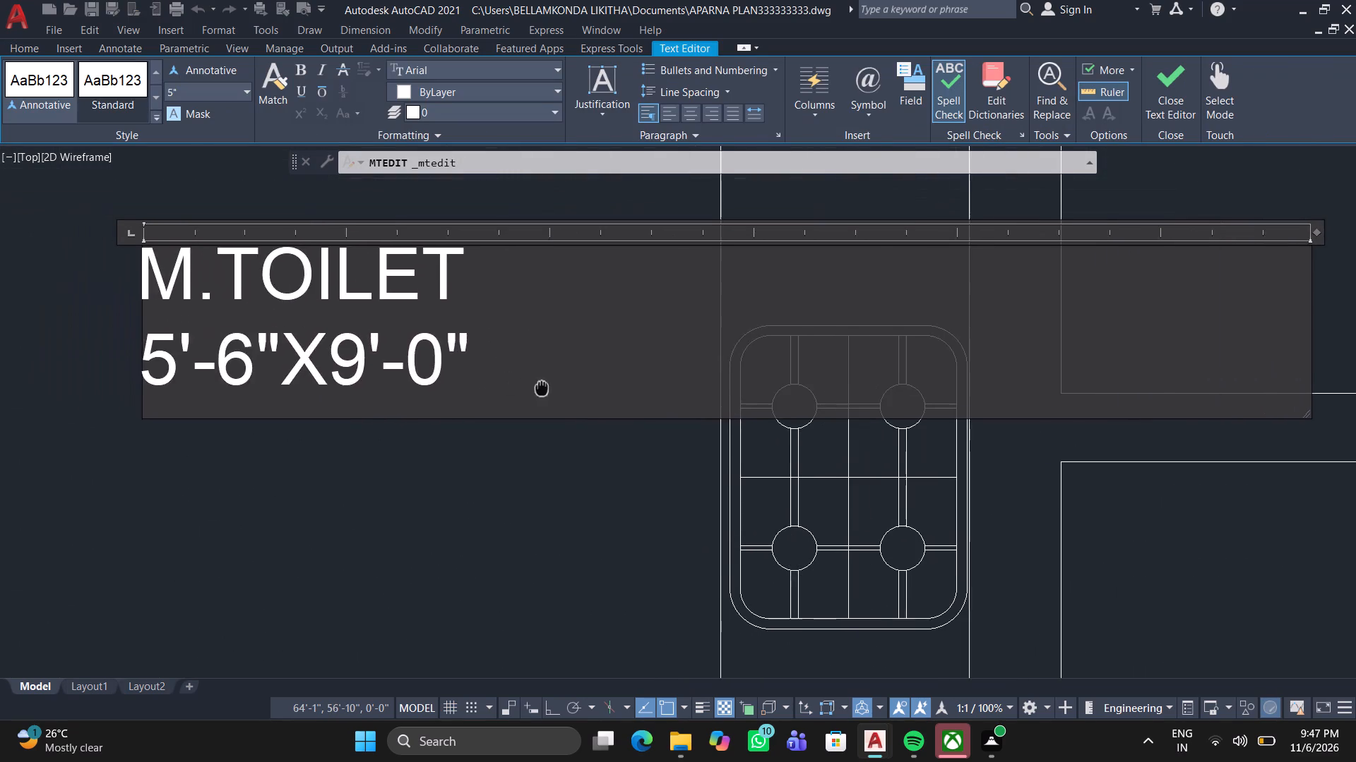
middle_drag(543, 387, 545, 387)
drag(532, 387, 49, 303)
key(BackSpace)
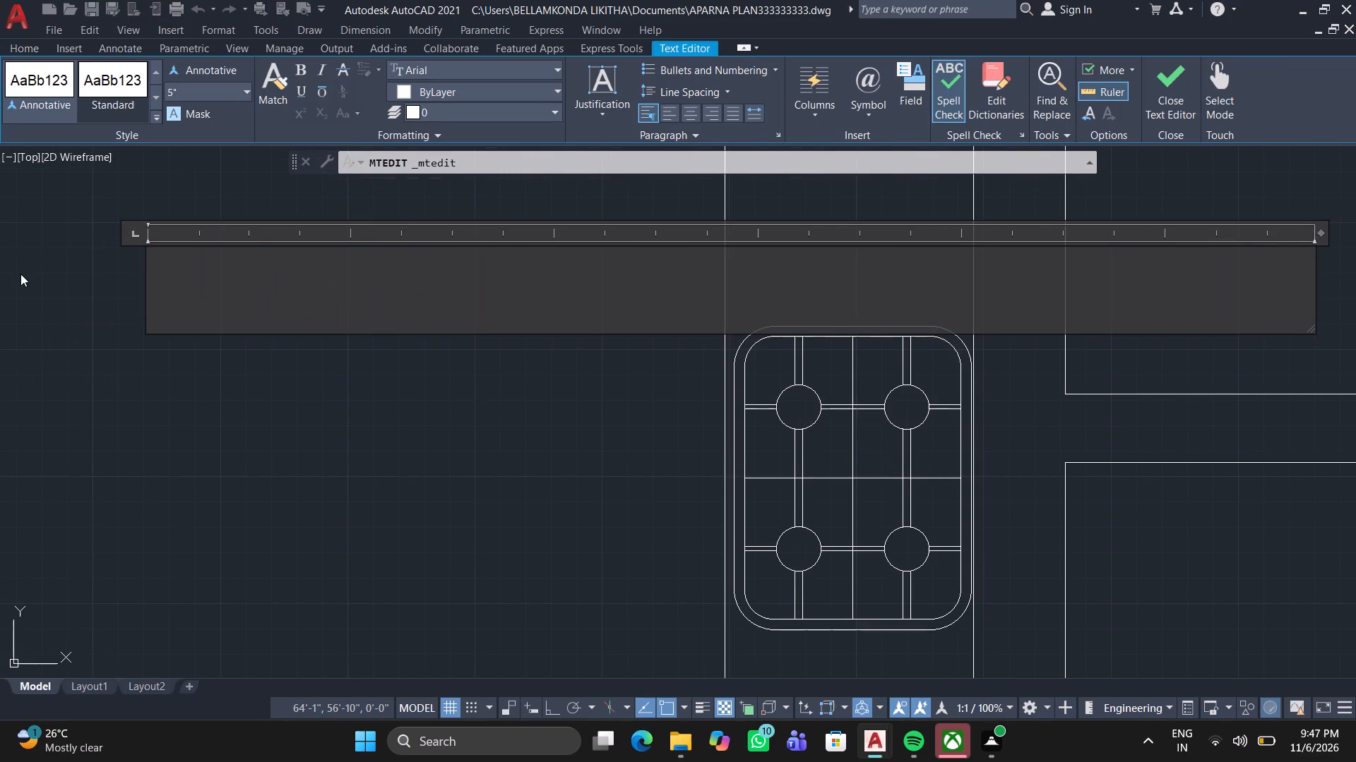
text(KITCHEN)
key(Escape)
key(Return)
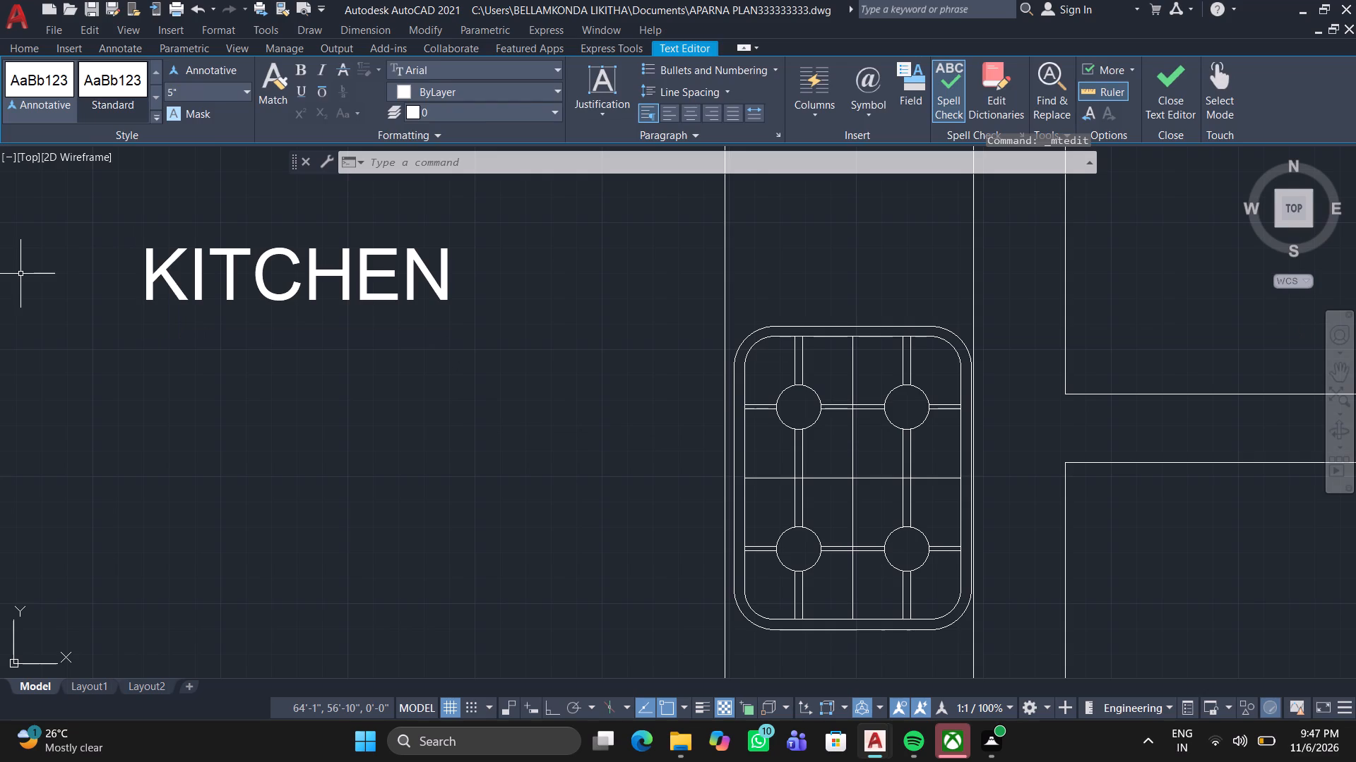
Select the complete four-burner stove on the kitchen counter and join its connected segments into polylines.
scroll(217, 406, down, 3)
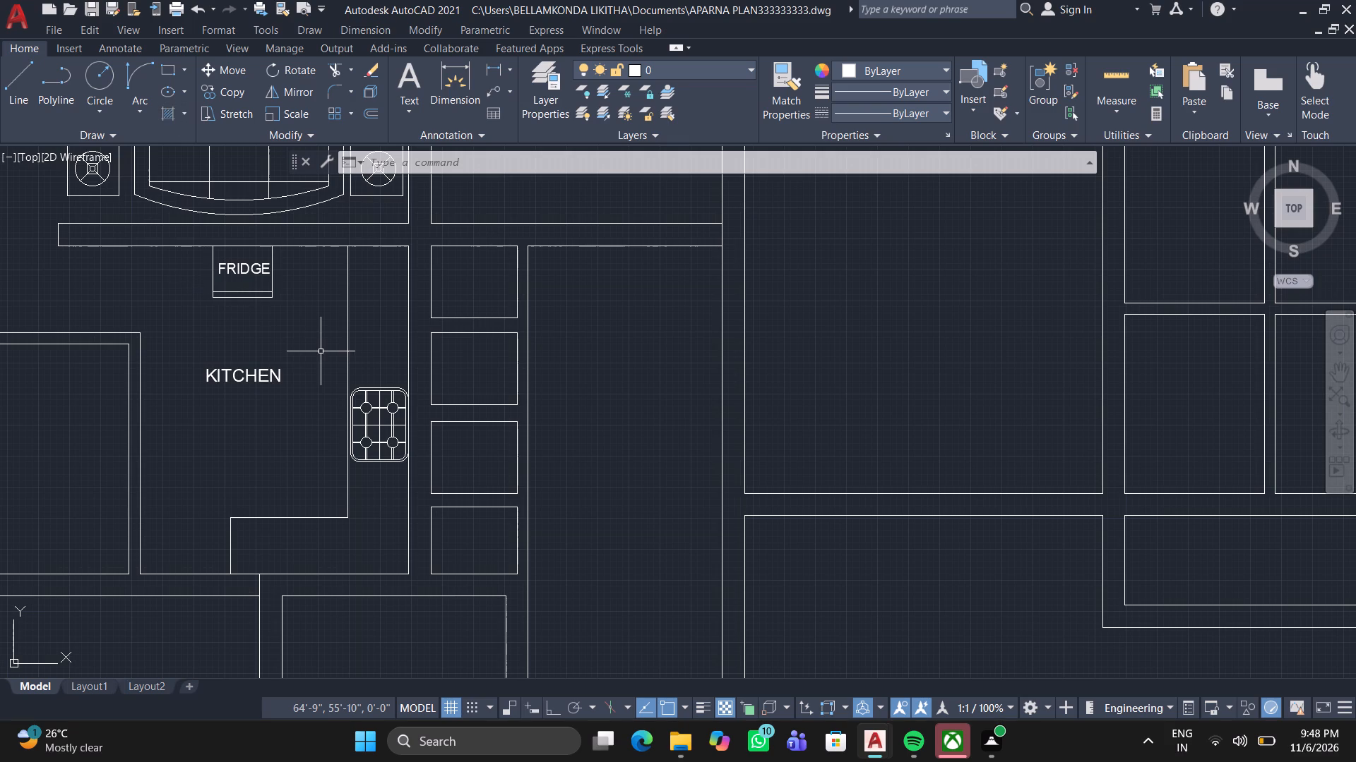
drag(321, 352, 339, 379)
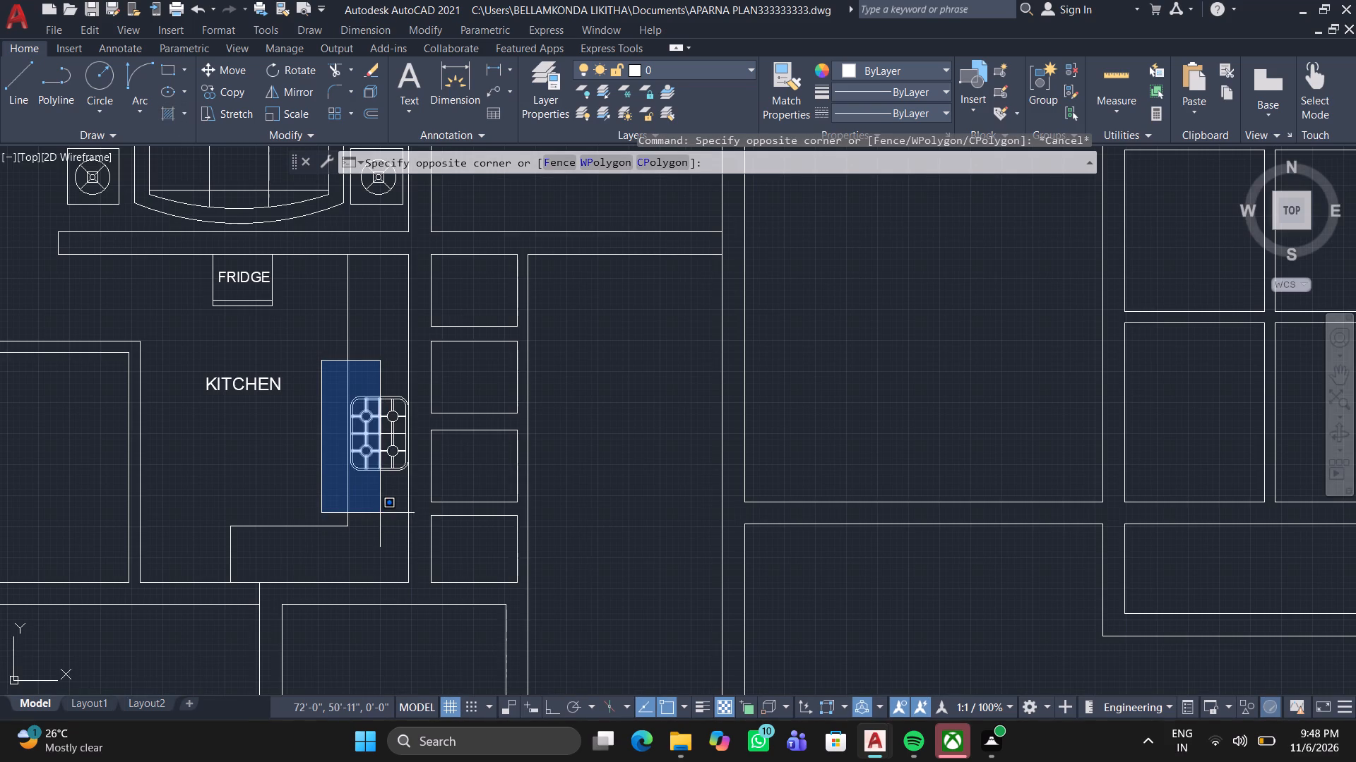
click(422, 487)
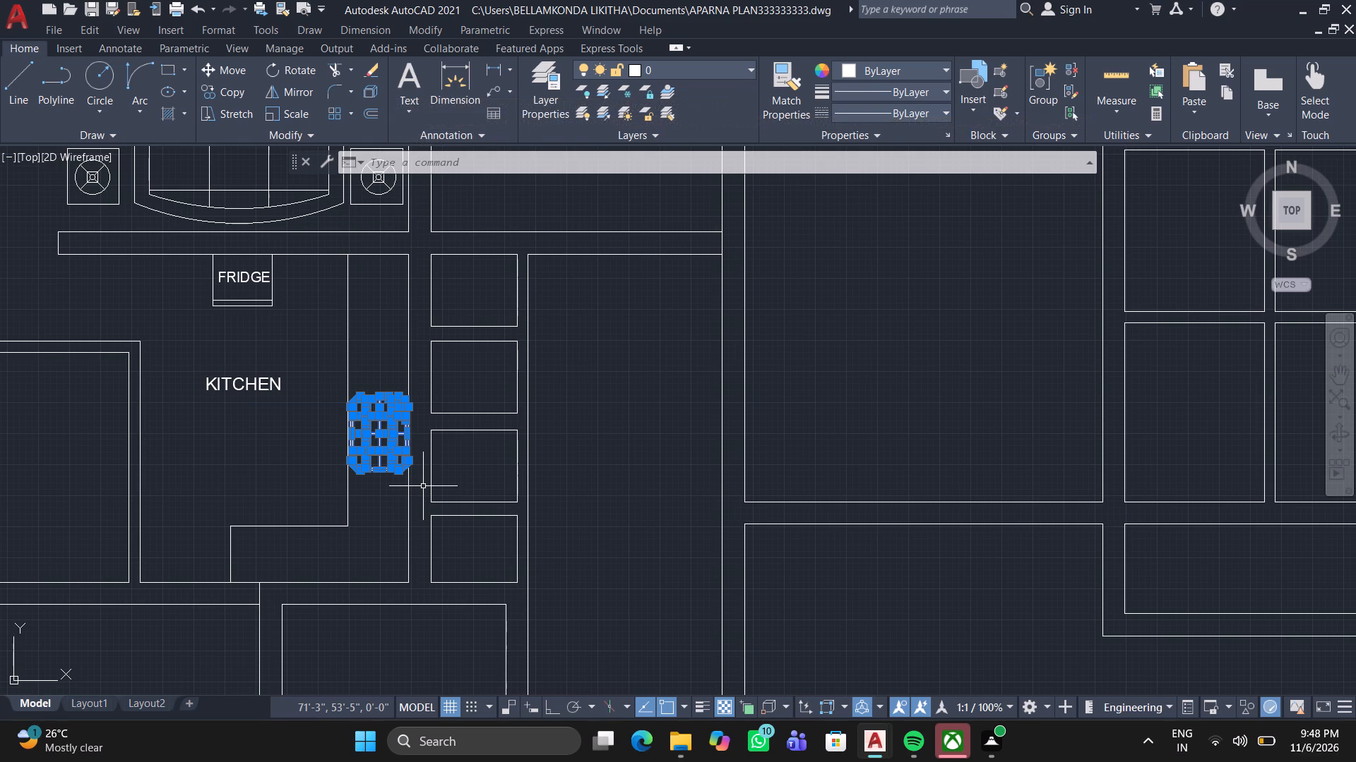
key(j)
key(Return)
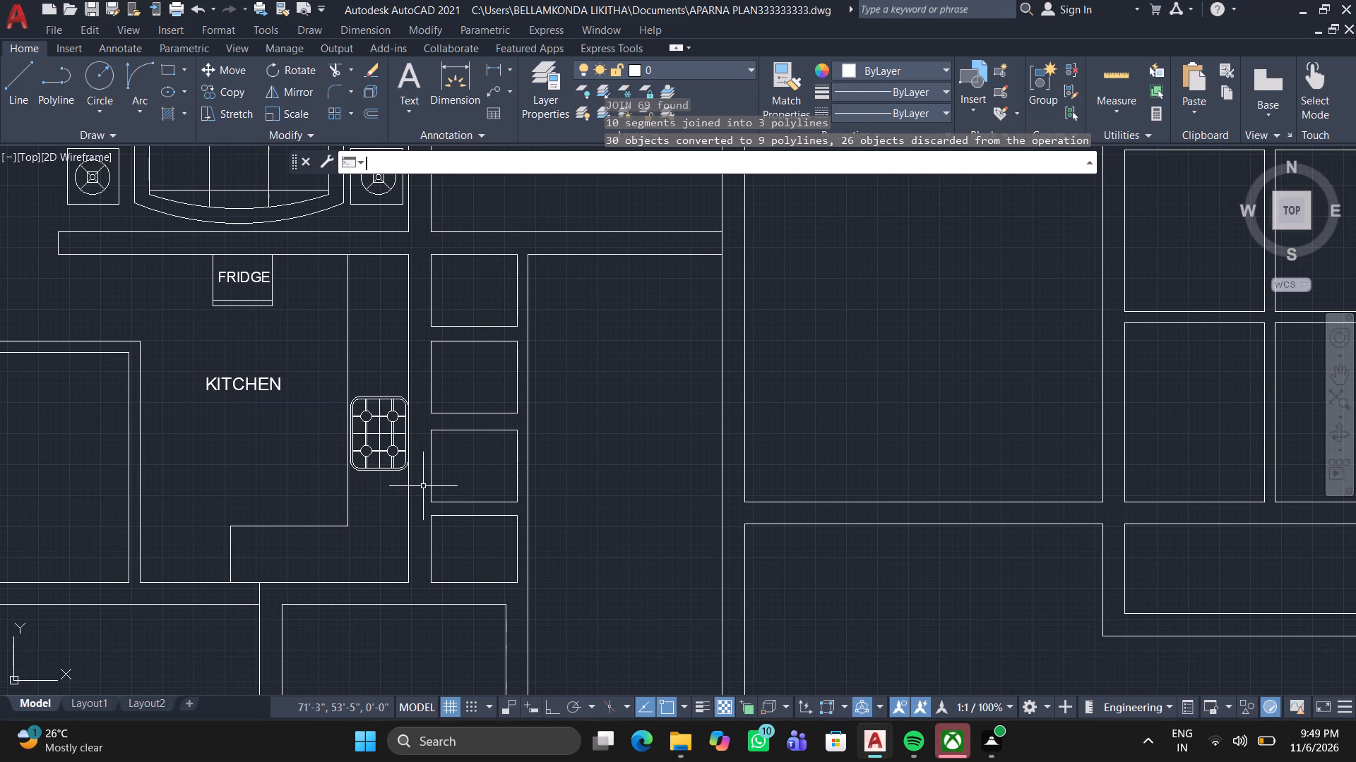
click(372, 500)
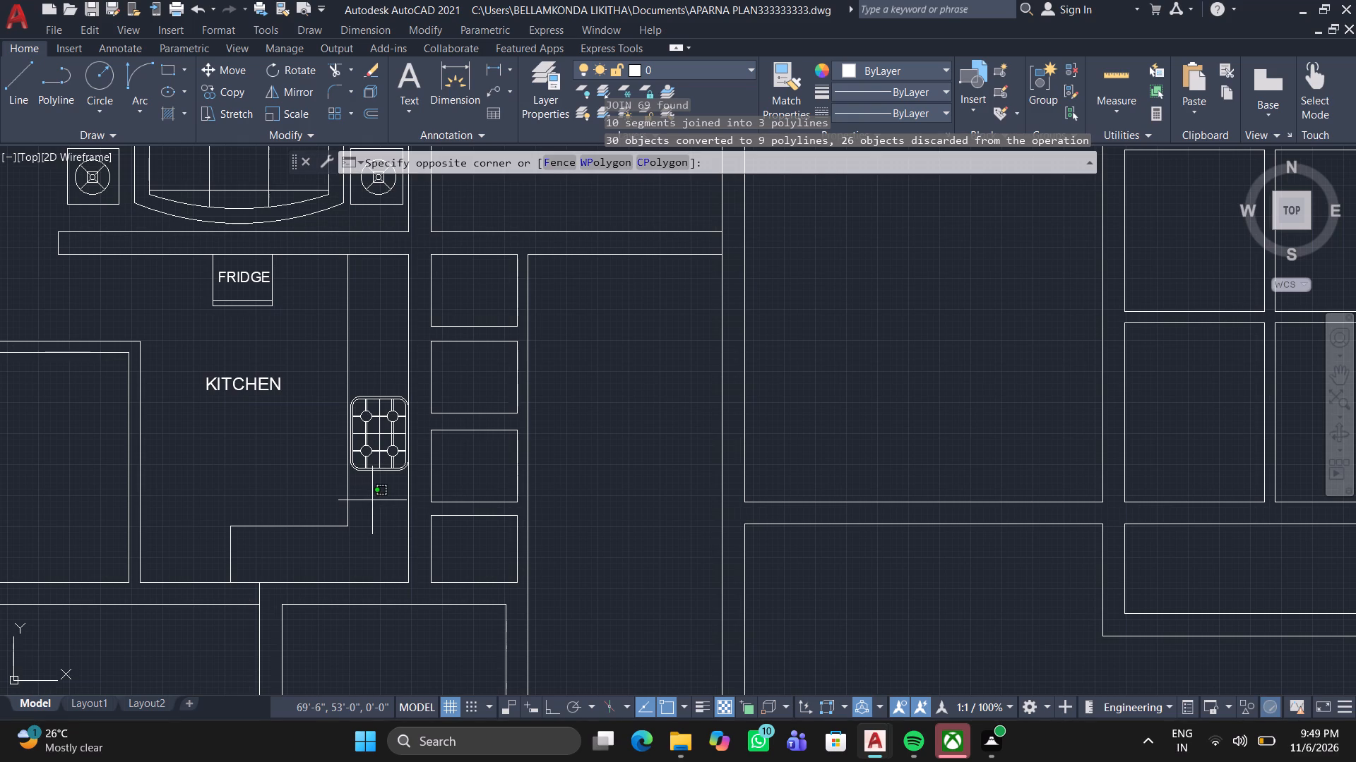
click(397, 533)
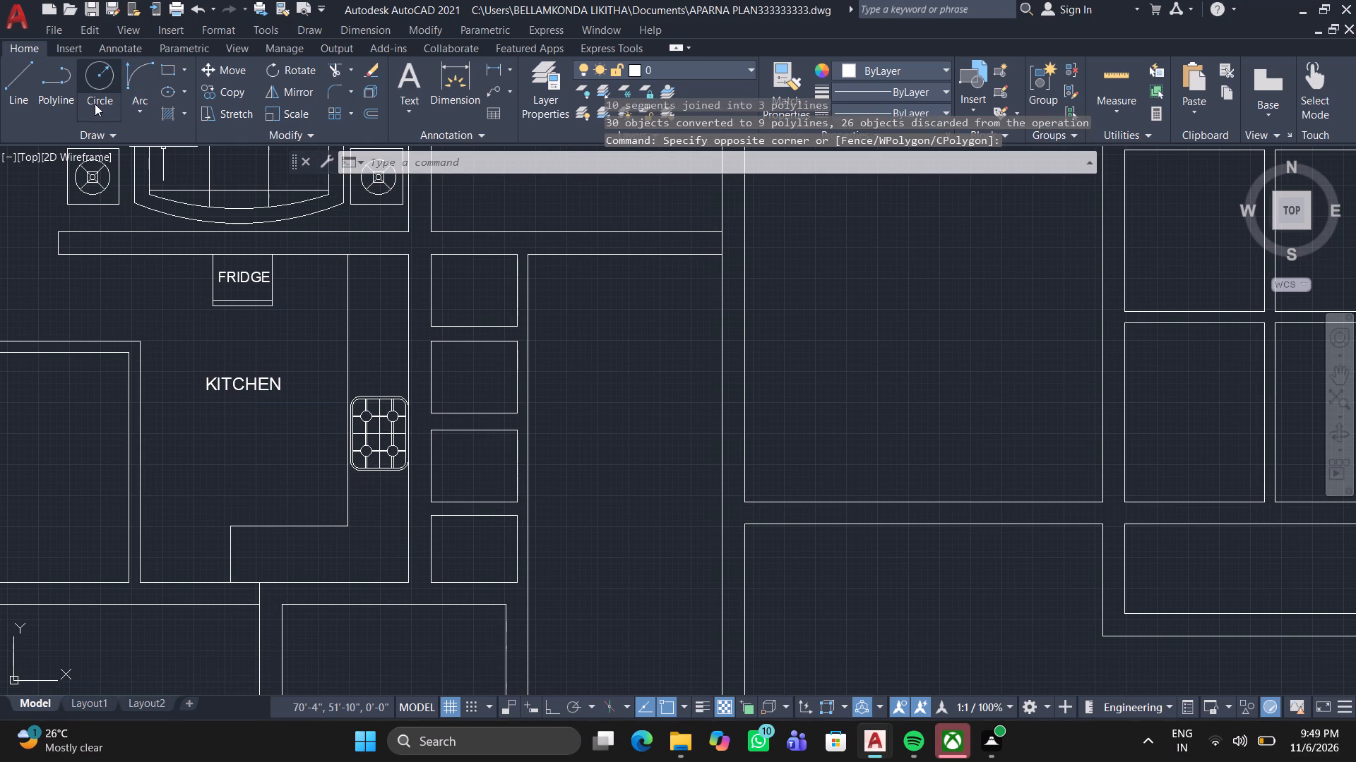
Draw two overlapping circles below the KITCHEN label, the first about 9" in radius and the second centred about 4" to its left.
click(96, 78)
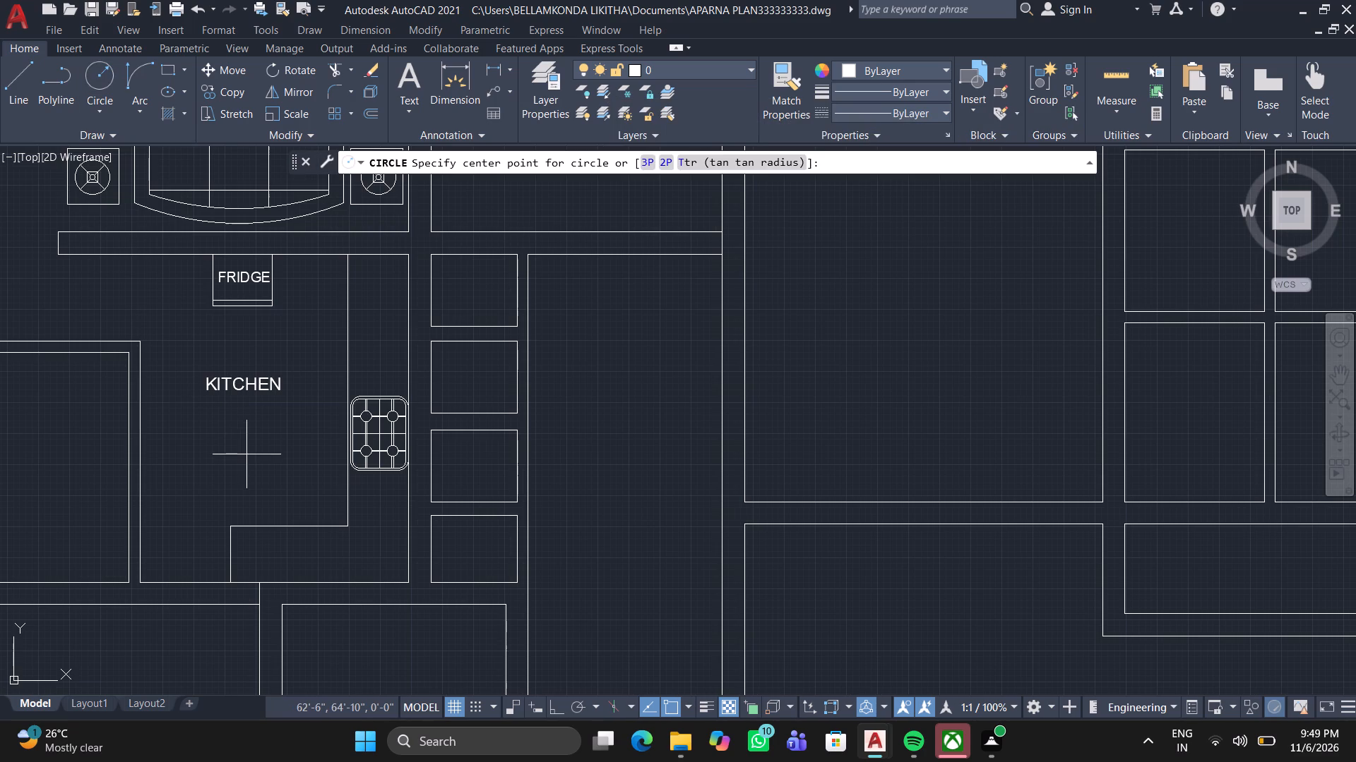
click(246, 454)
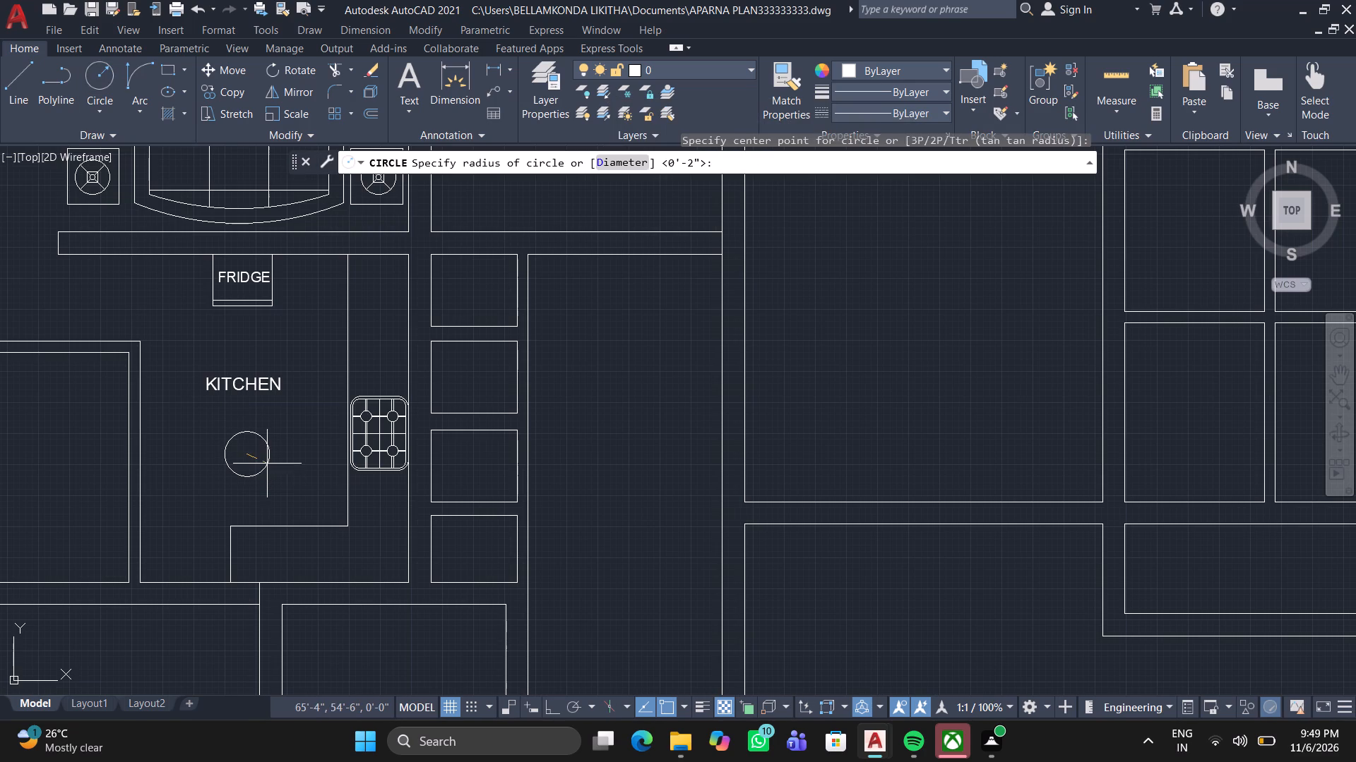
click(267, 464)
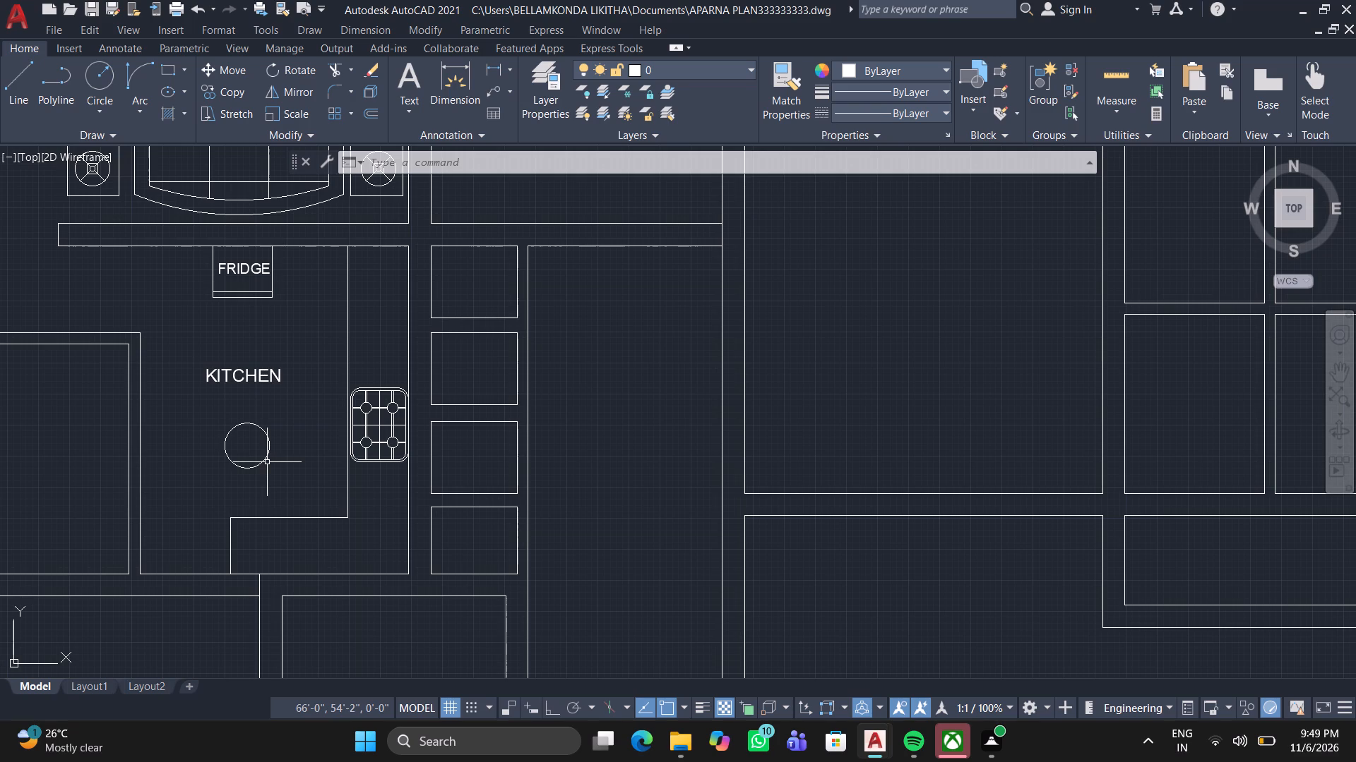
key(c)
key(Return)
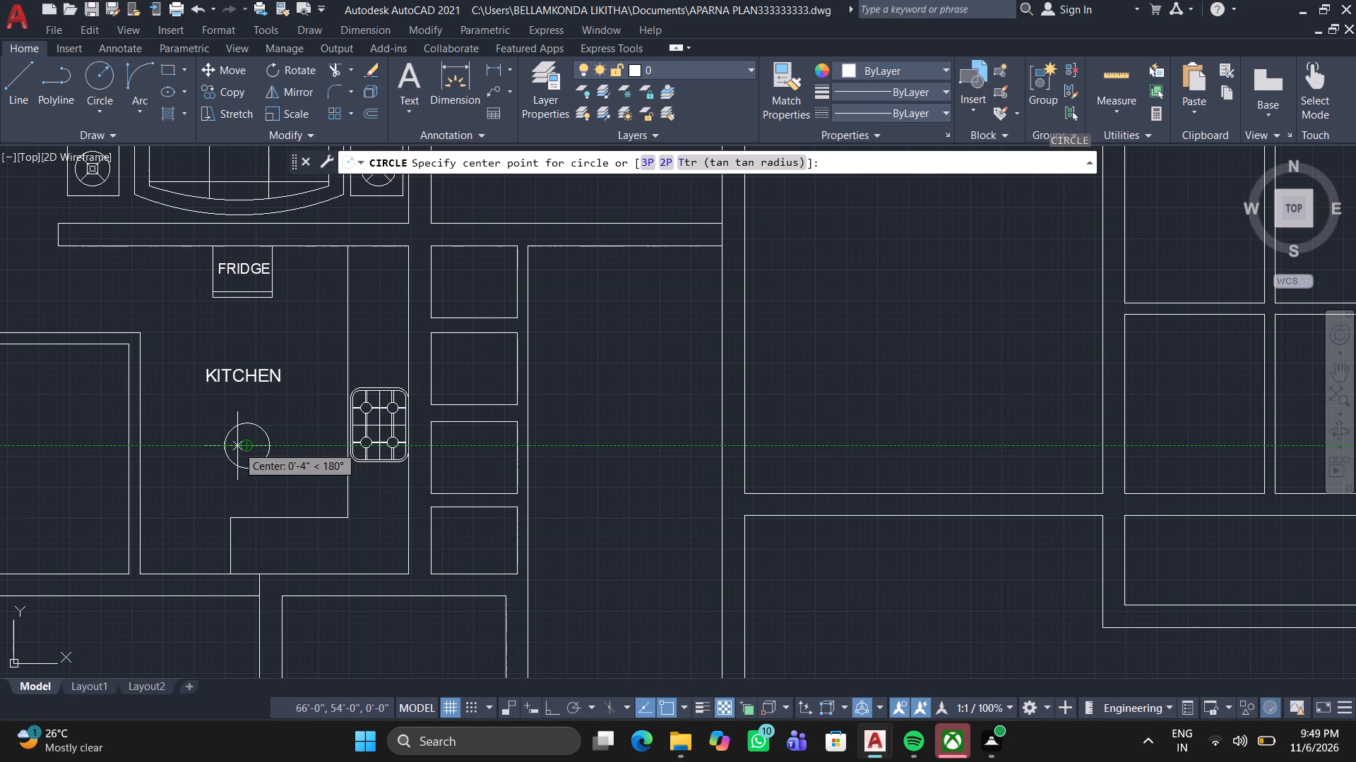
click(237, 446)
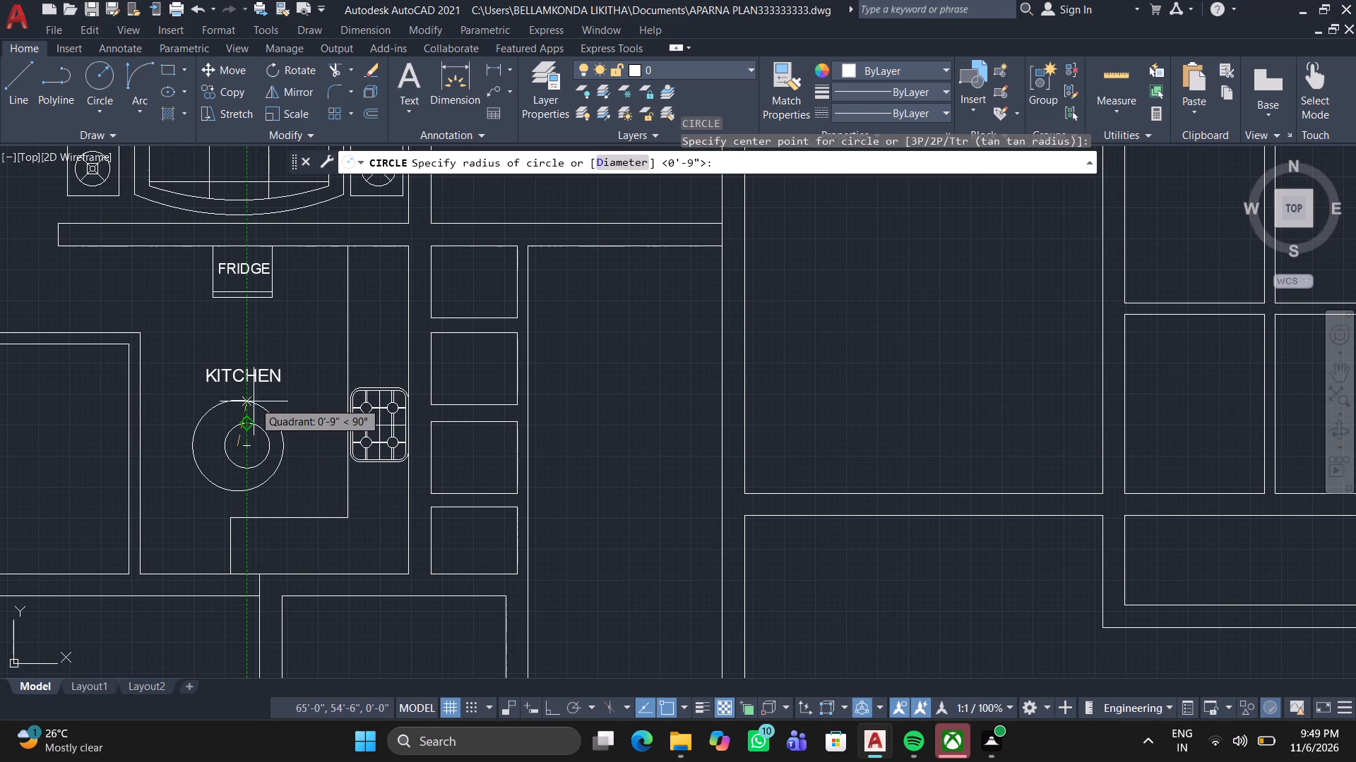
double_click(249, 423)
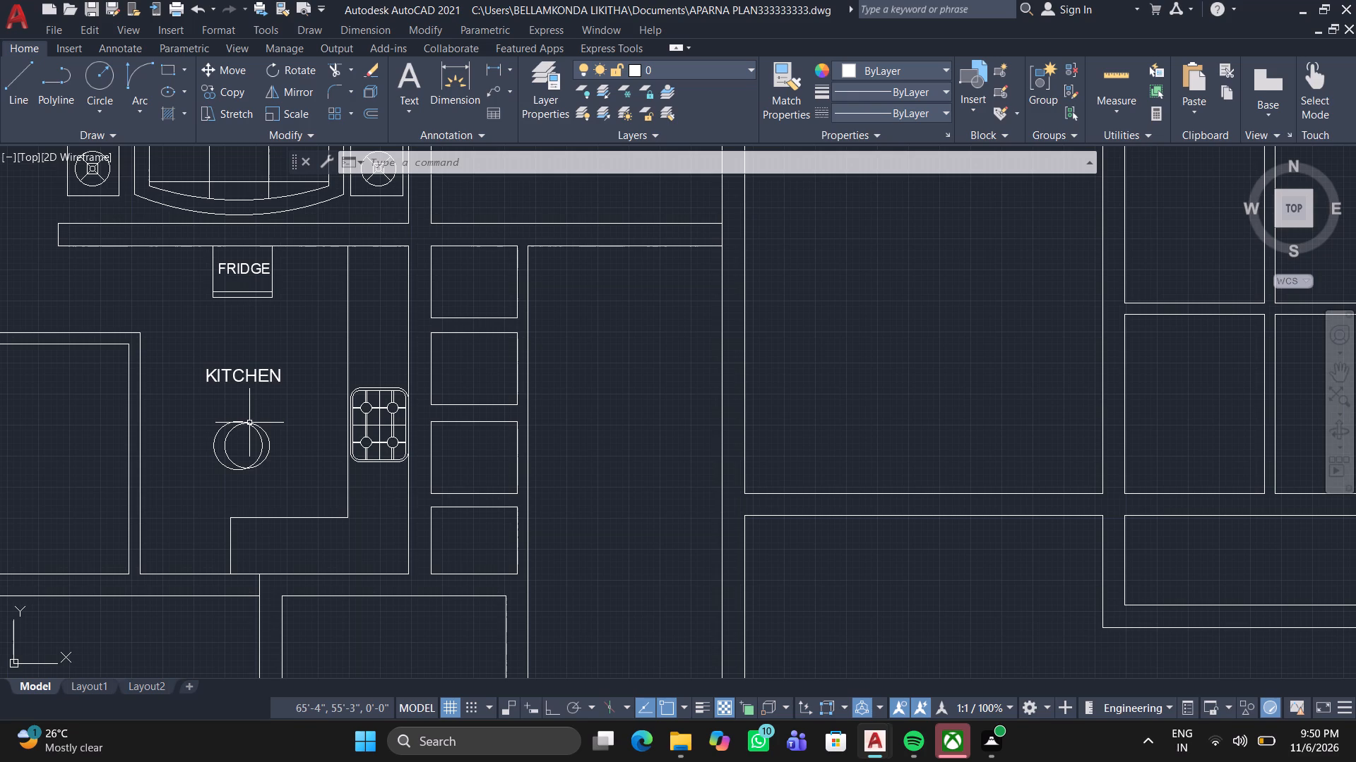
Start a hatch for the overlapping circles below the KITCHEN label.
key(h)
key(Return)
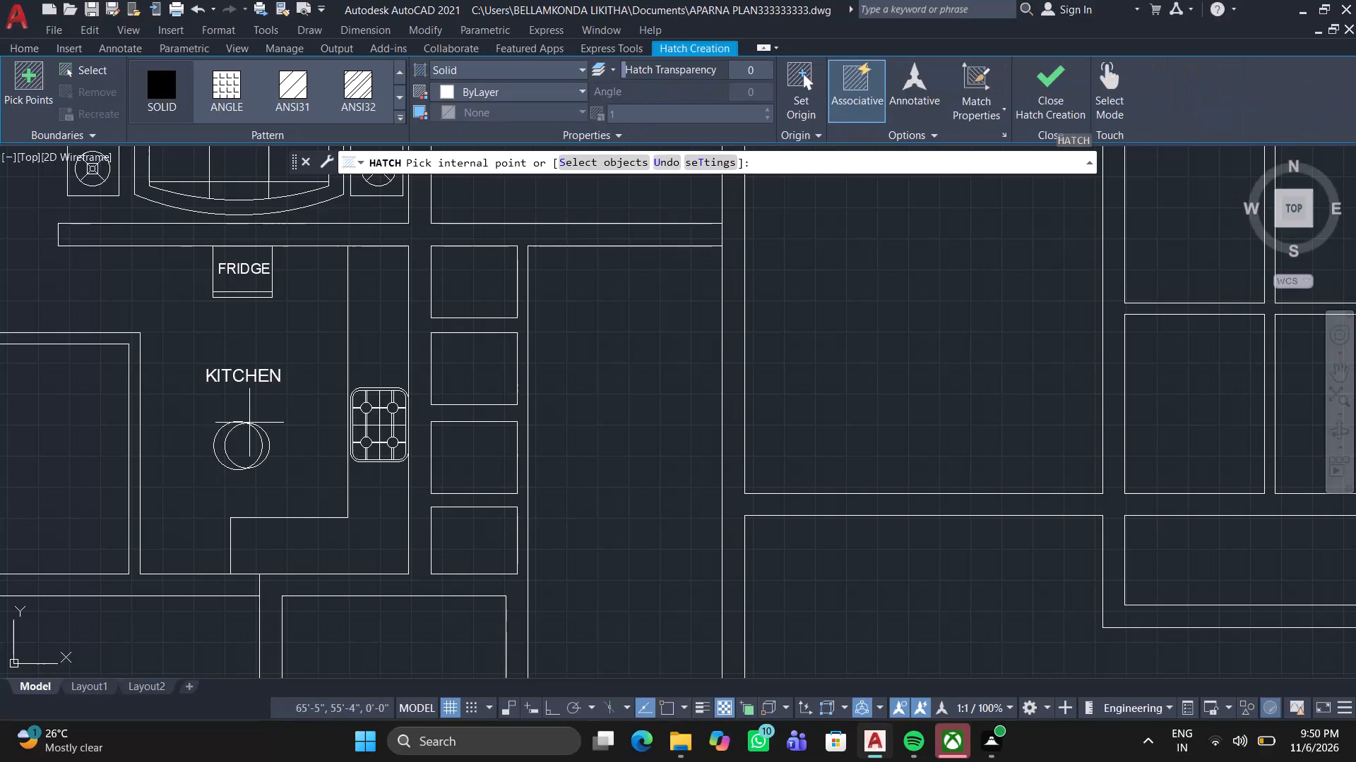
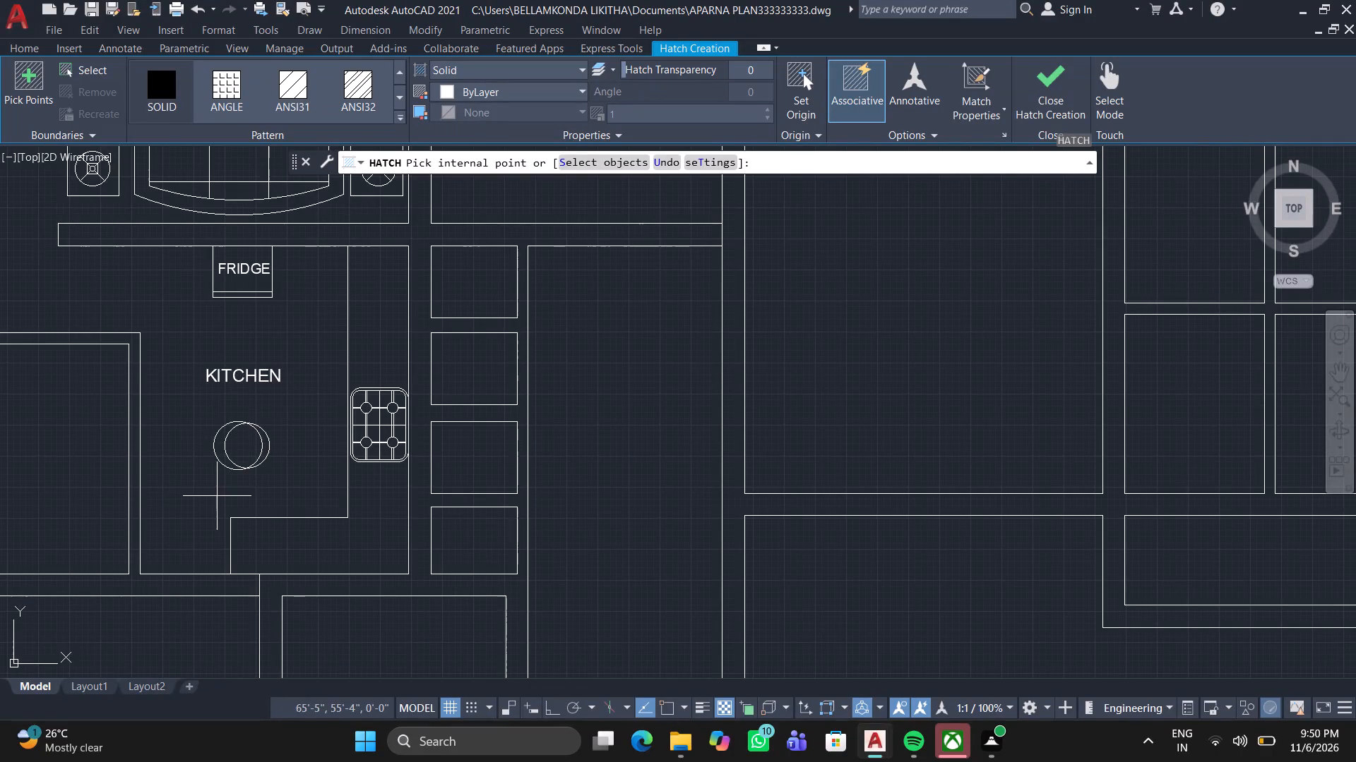
Fill the overlapping area of the two circles below the KITCHEN label with a Solid hatch.
click(230, 437)
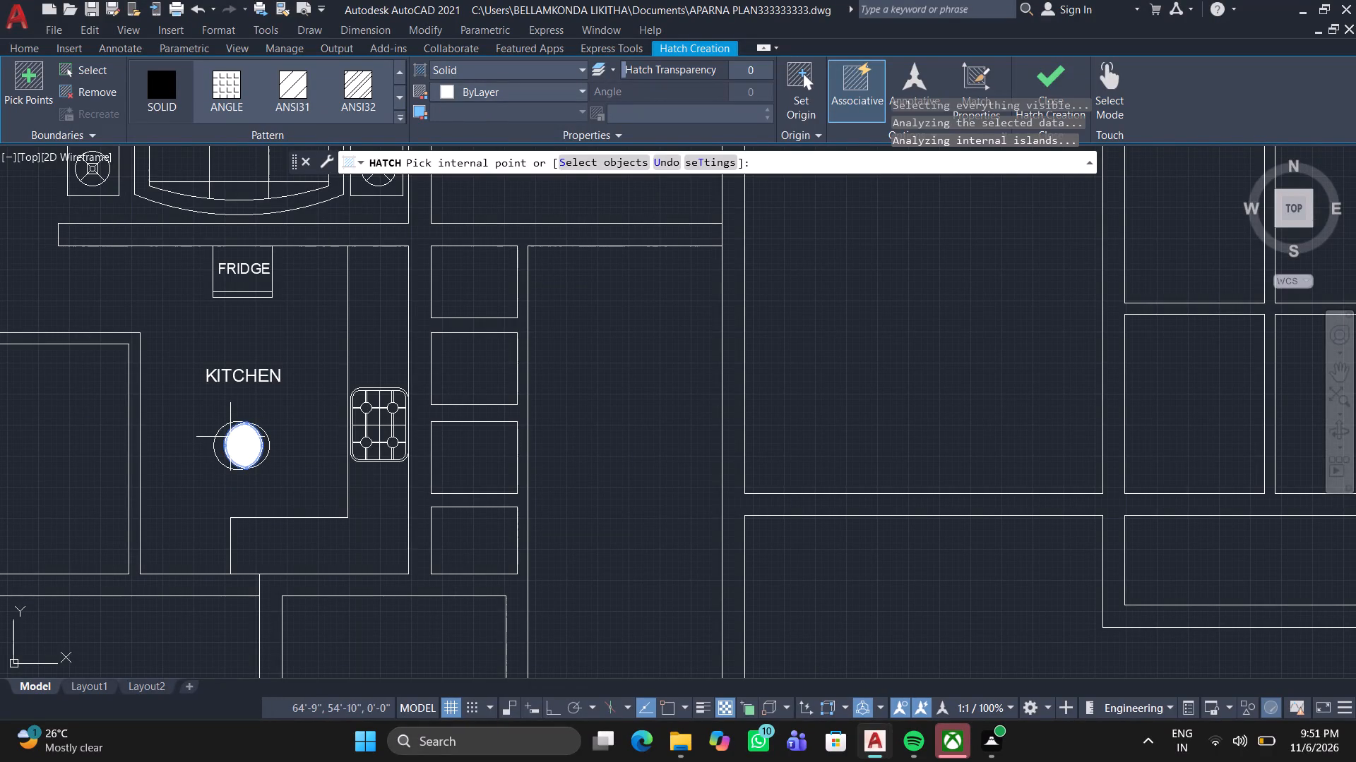
key(Return)
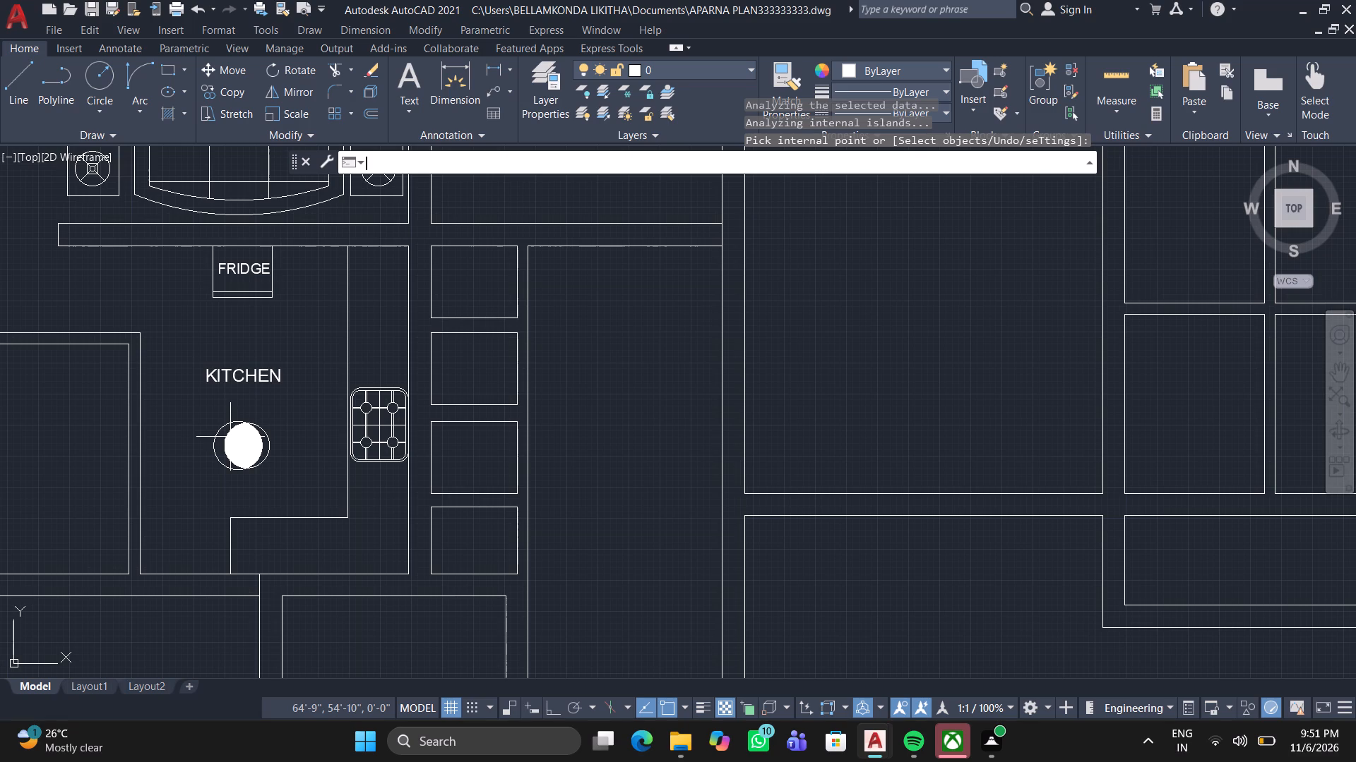
key(Escape)
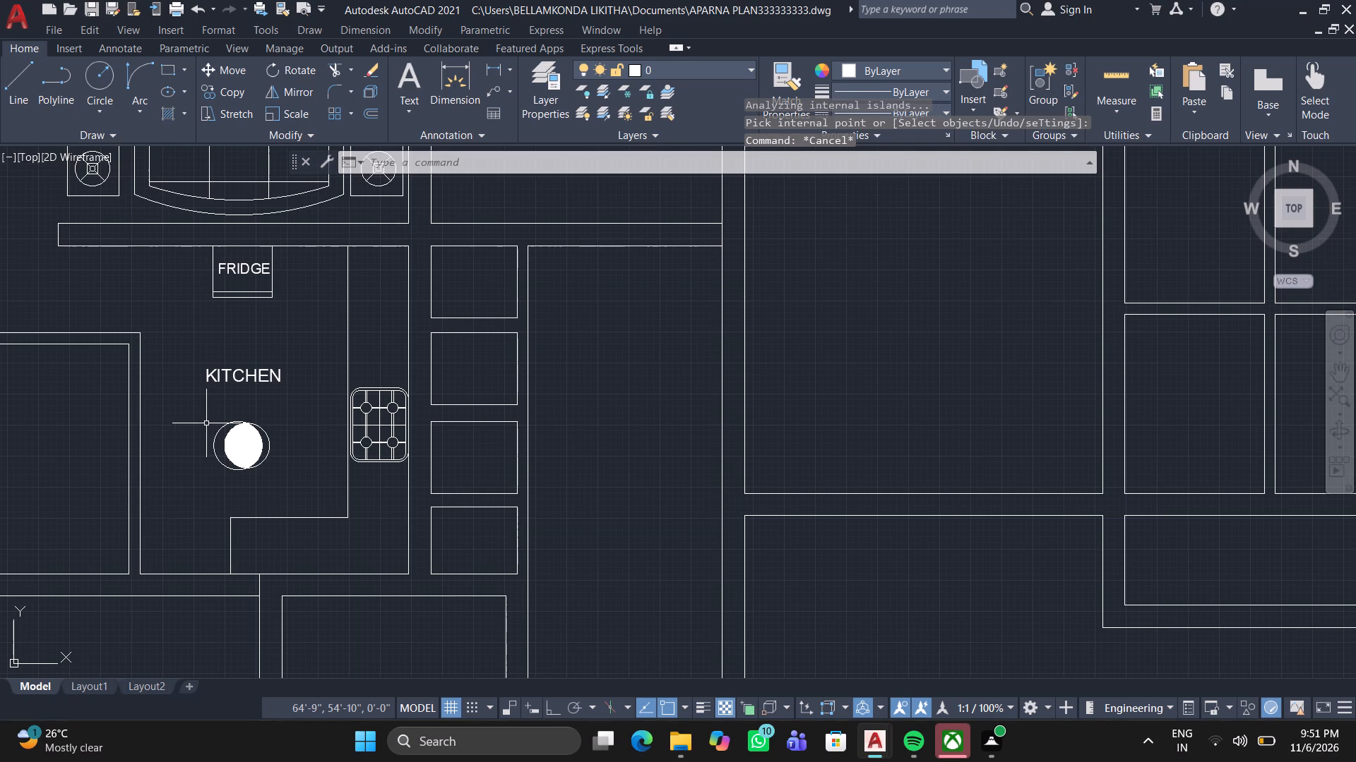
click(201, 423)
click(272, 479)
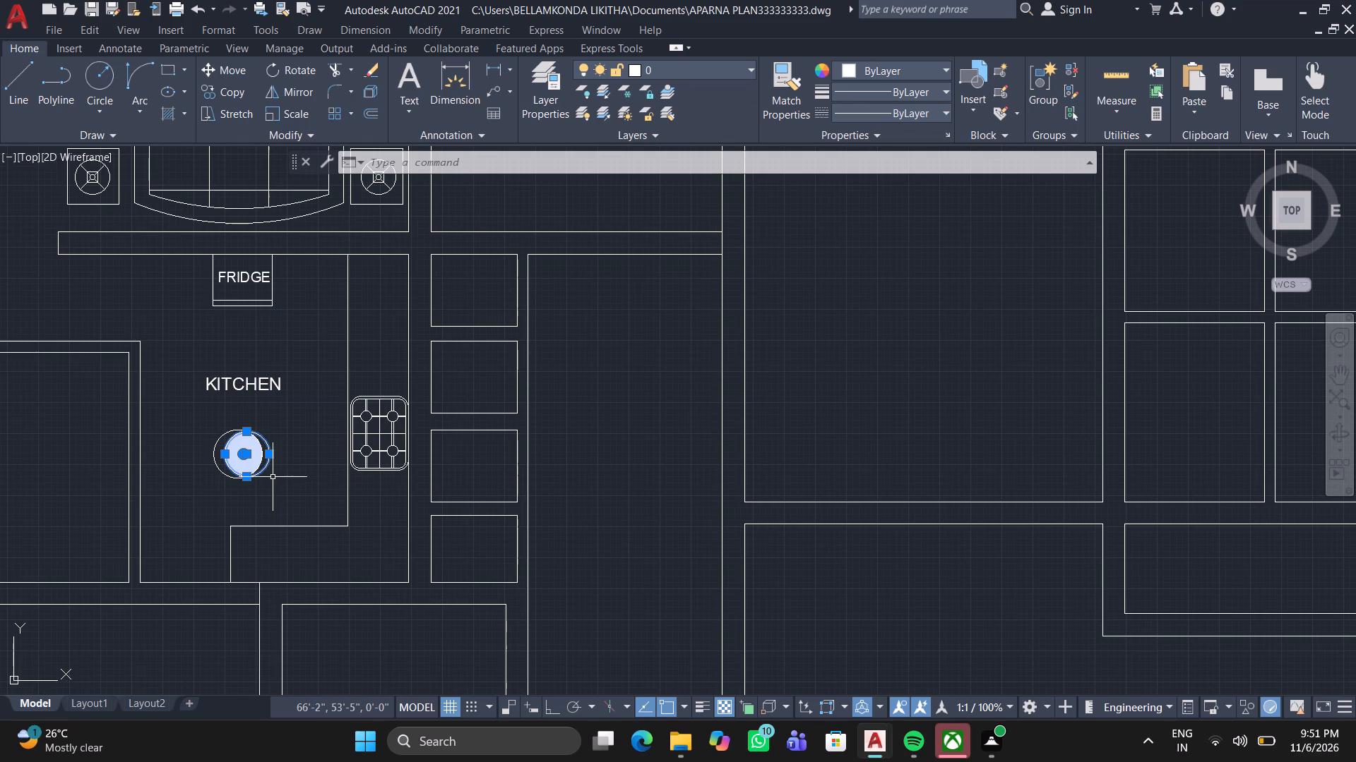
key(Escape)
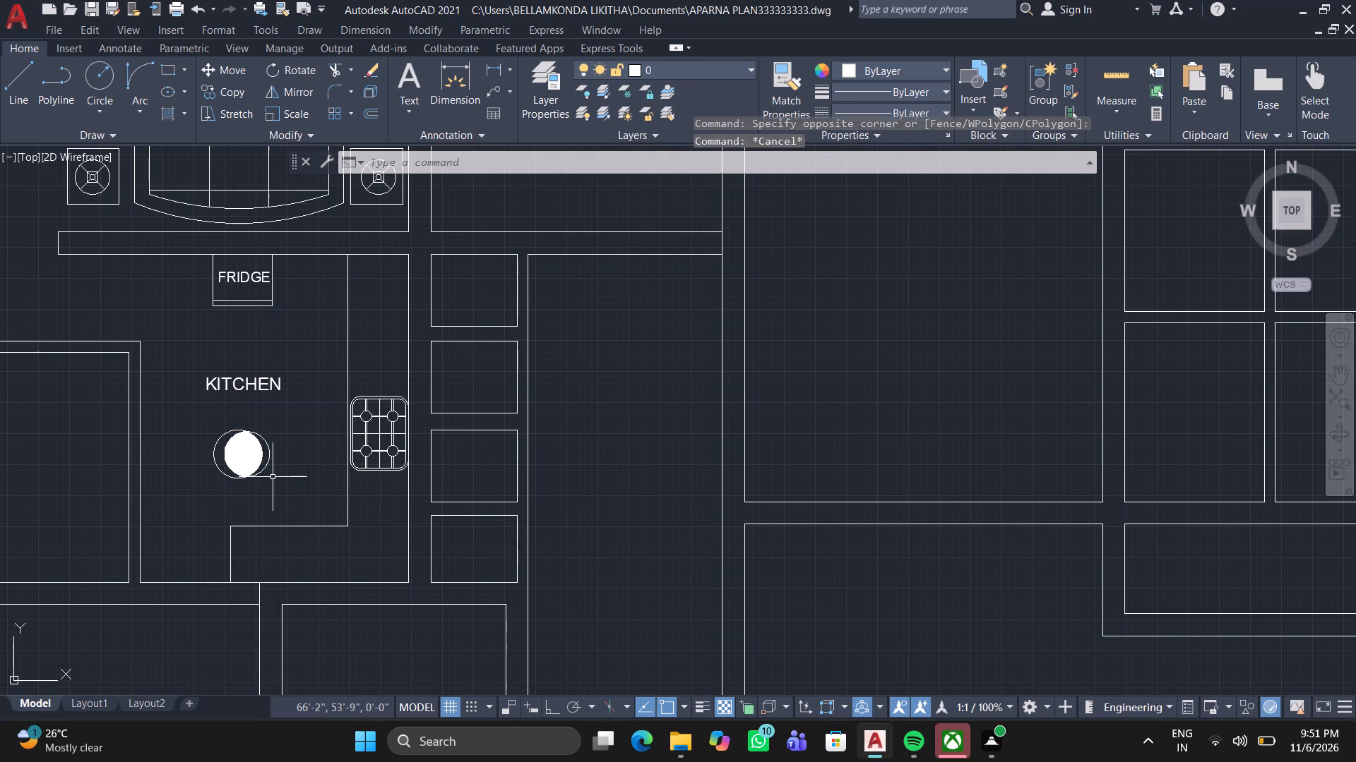
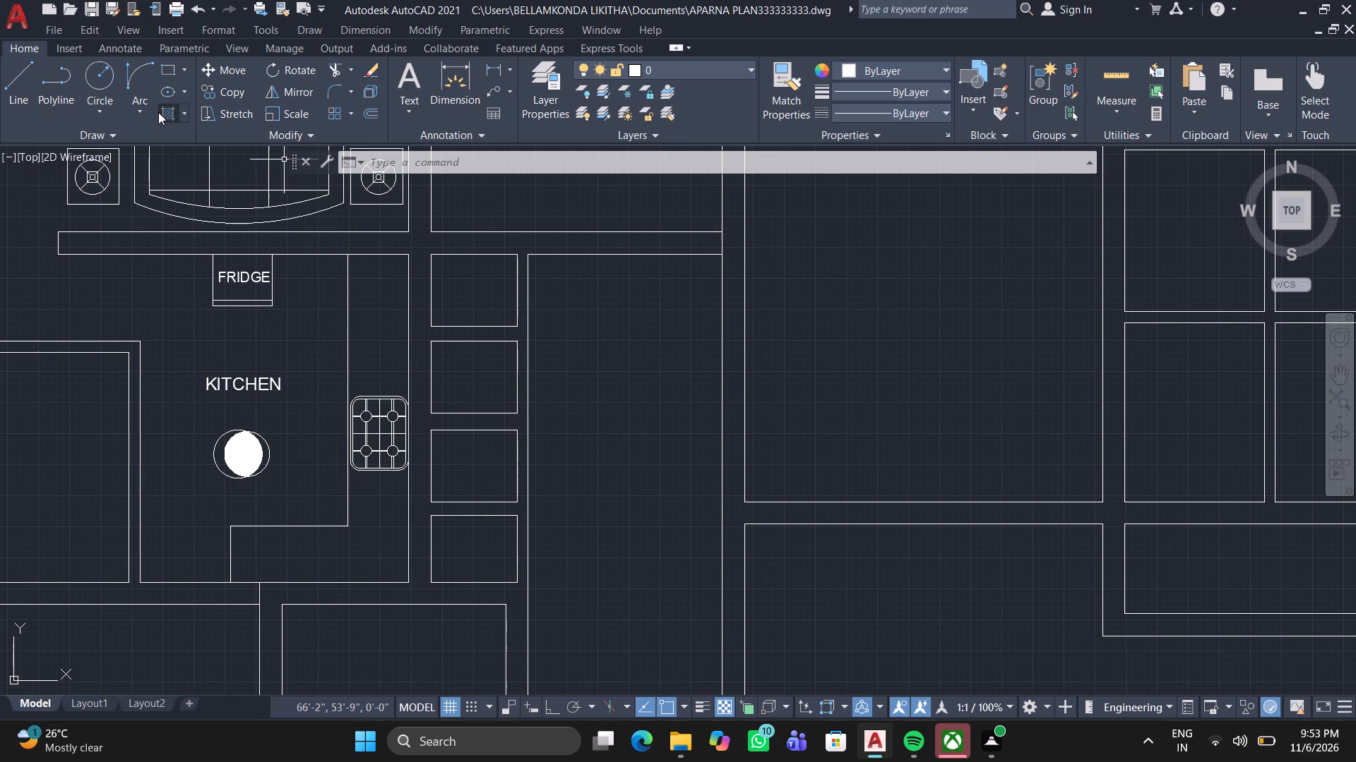
Fill the two upper burner circles of the kitchen stove with separate Solid hatches.
drag(159, 110, 171, 123)
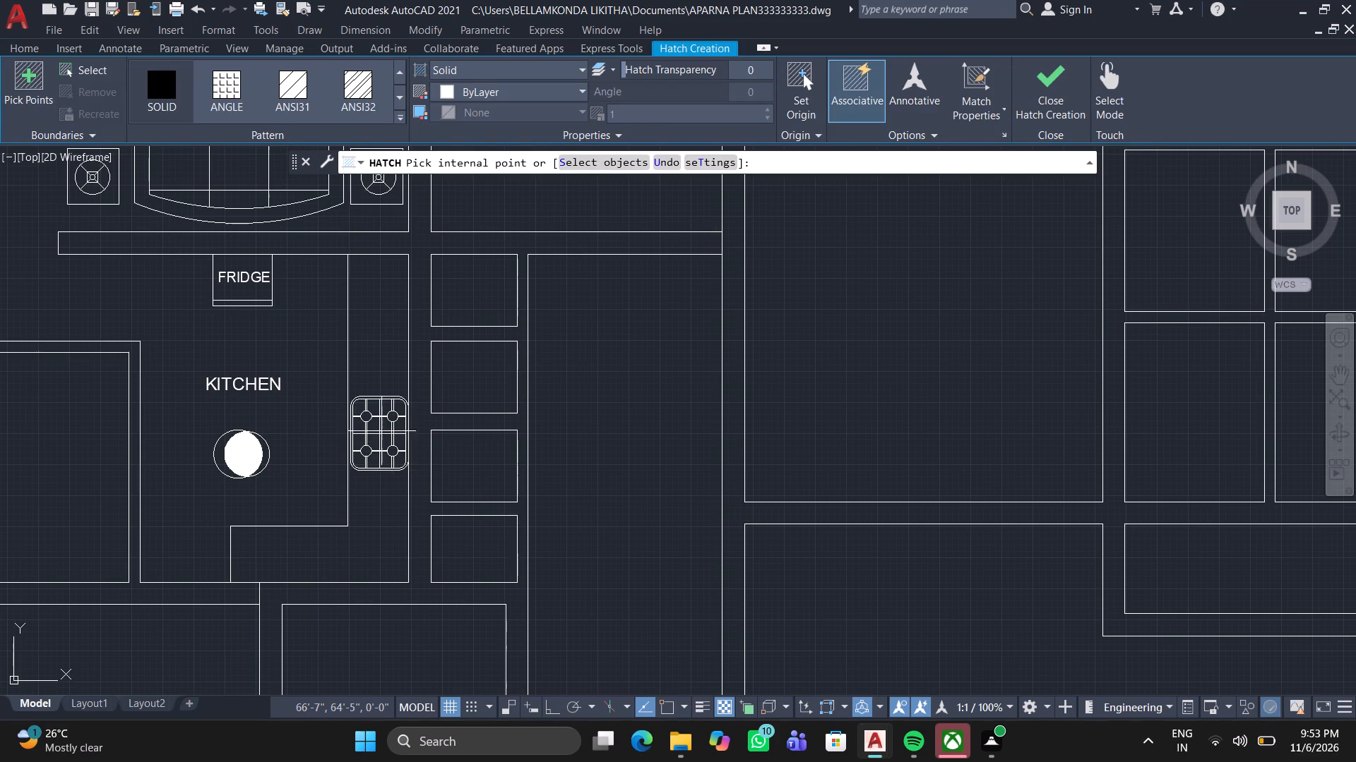
scroll(358, 421, up, 2)
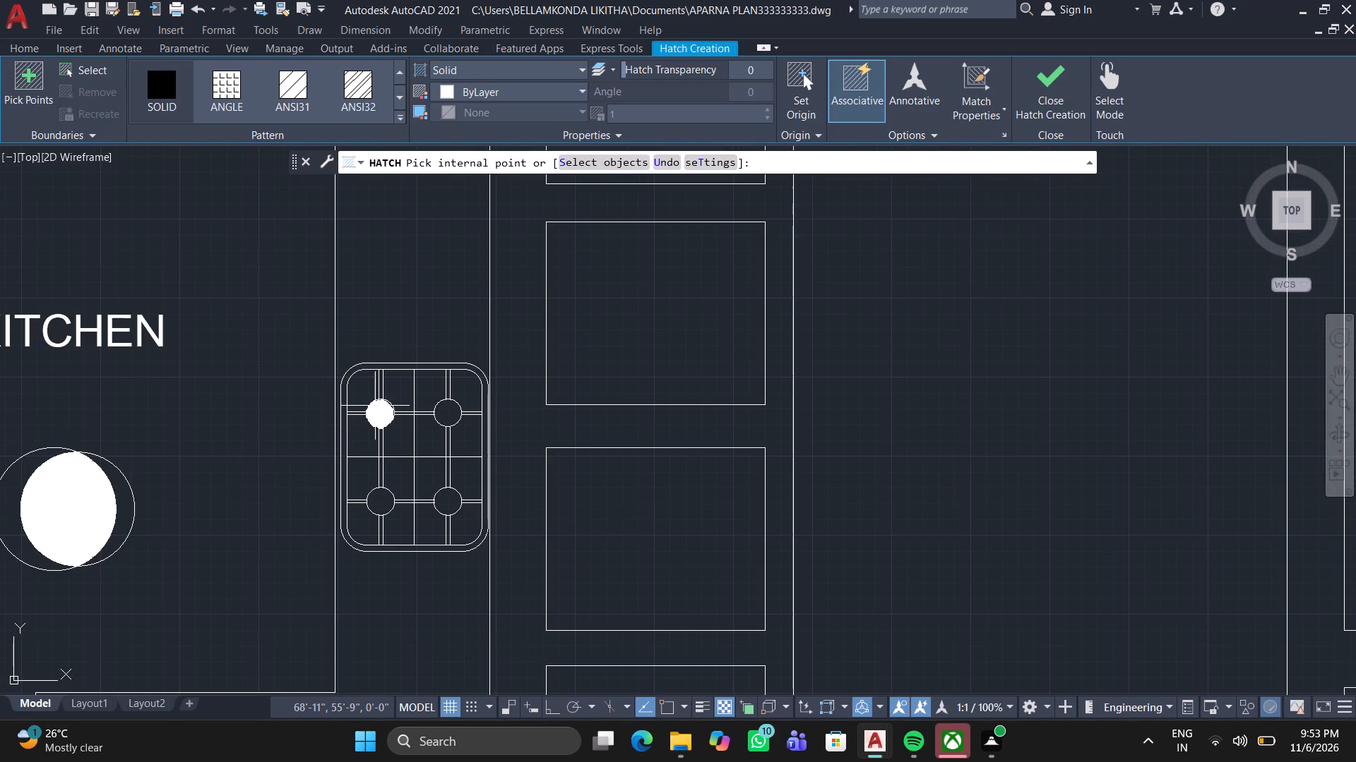
click(375, 406)
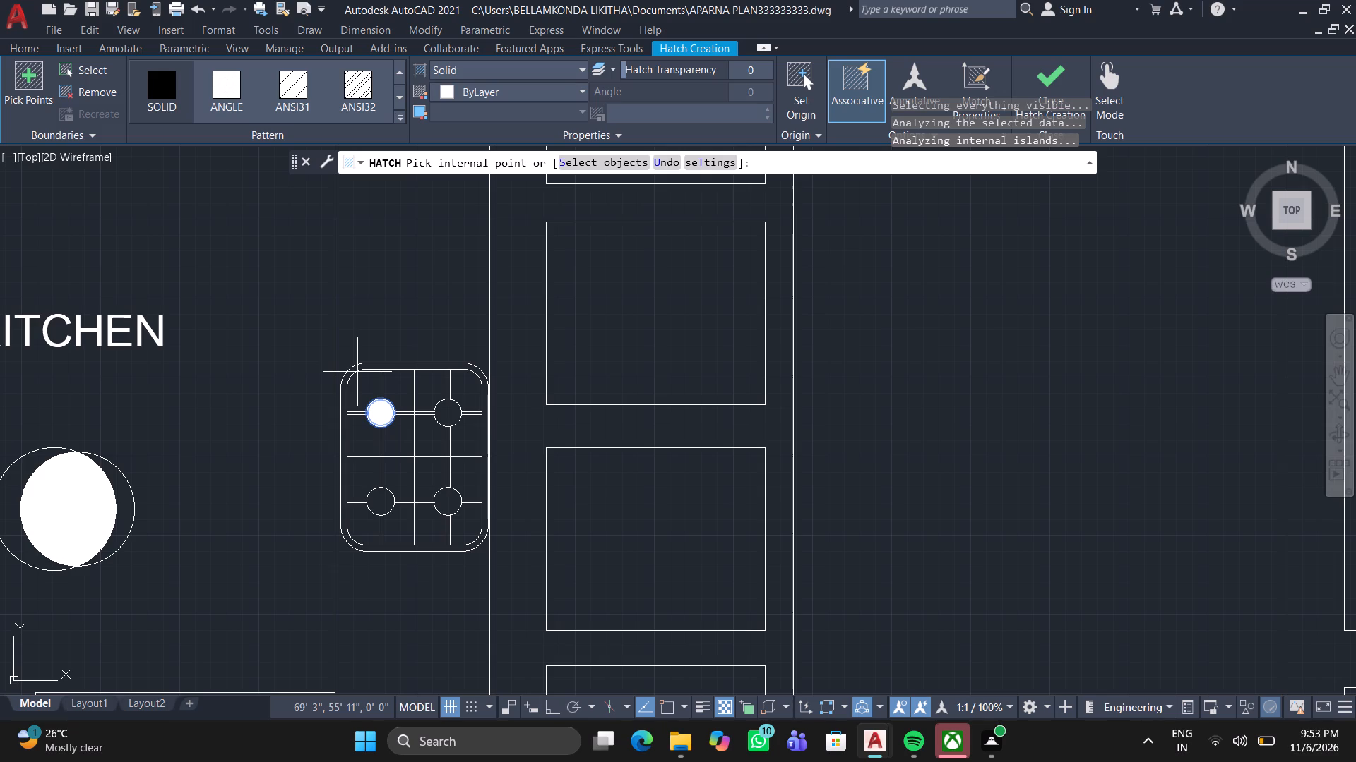
key(Escape)
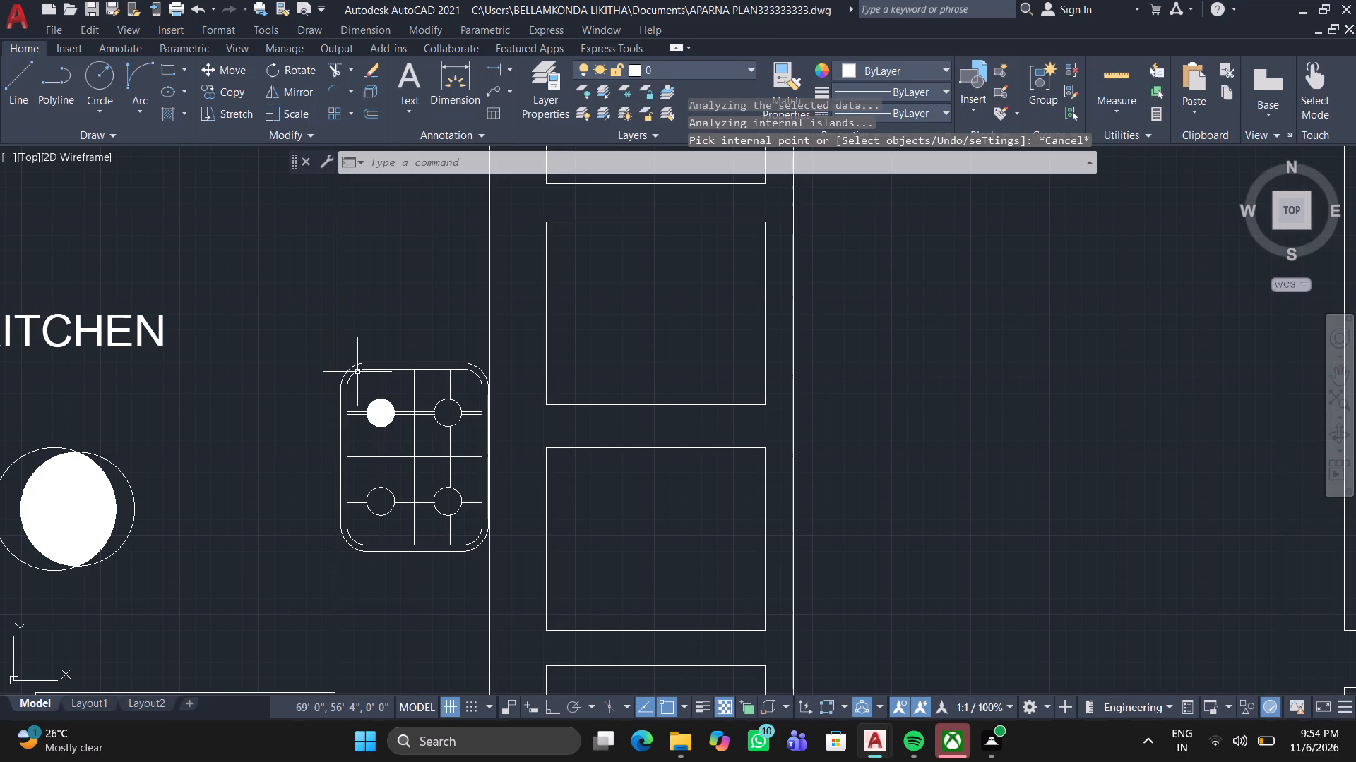
key(space)
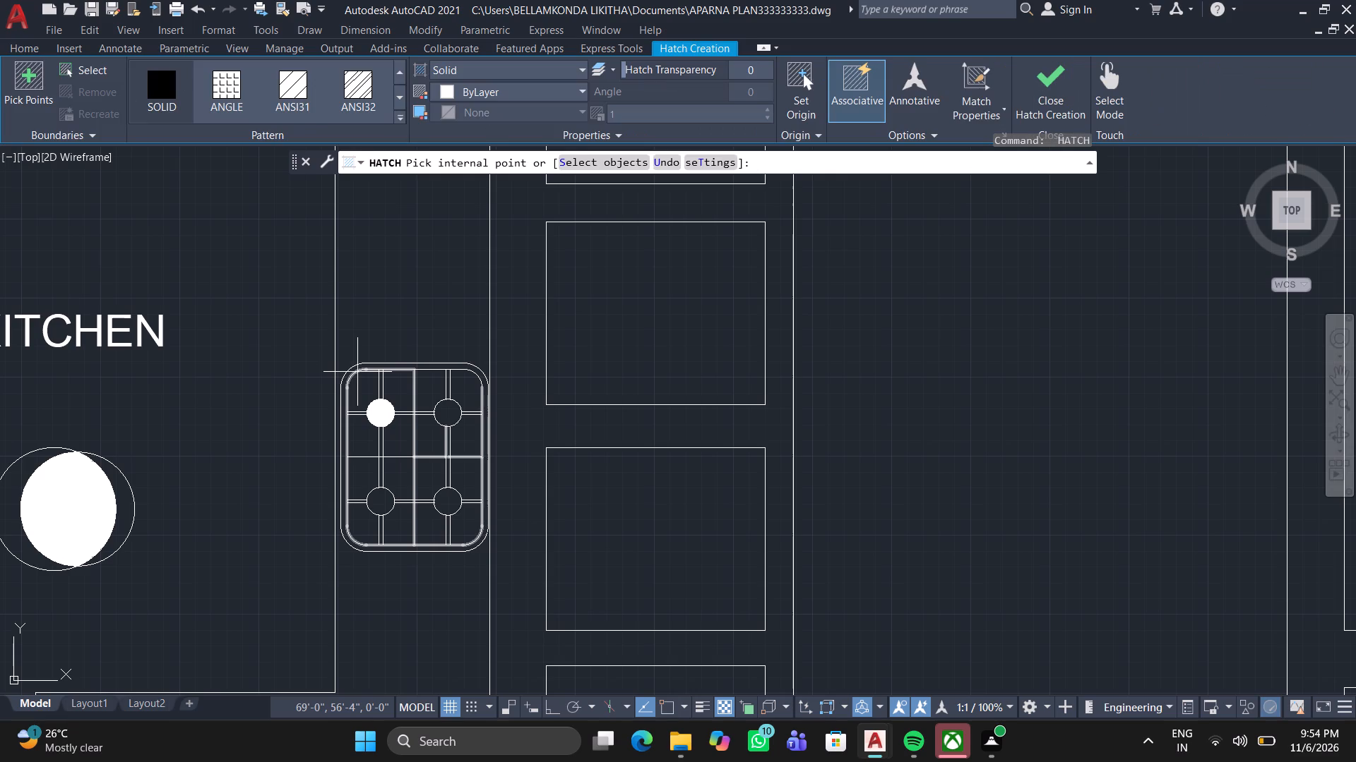
click(458, 410)
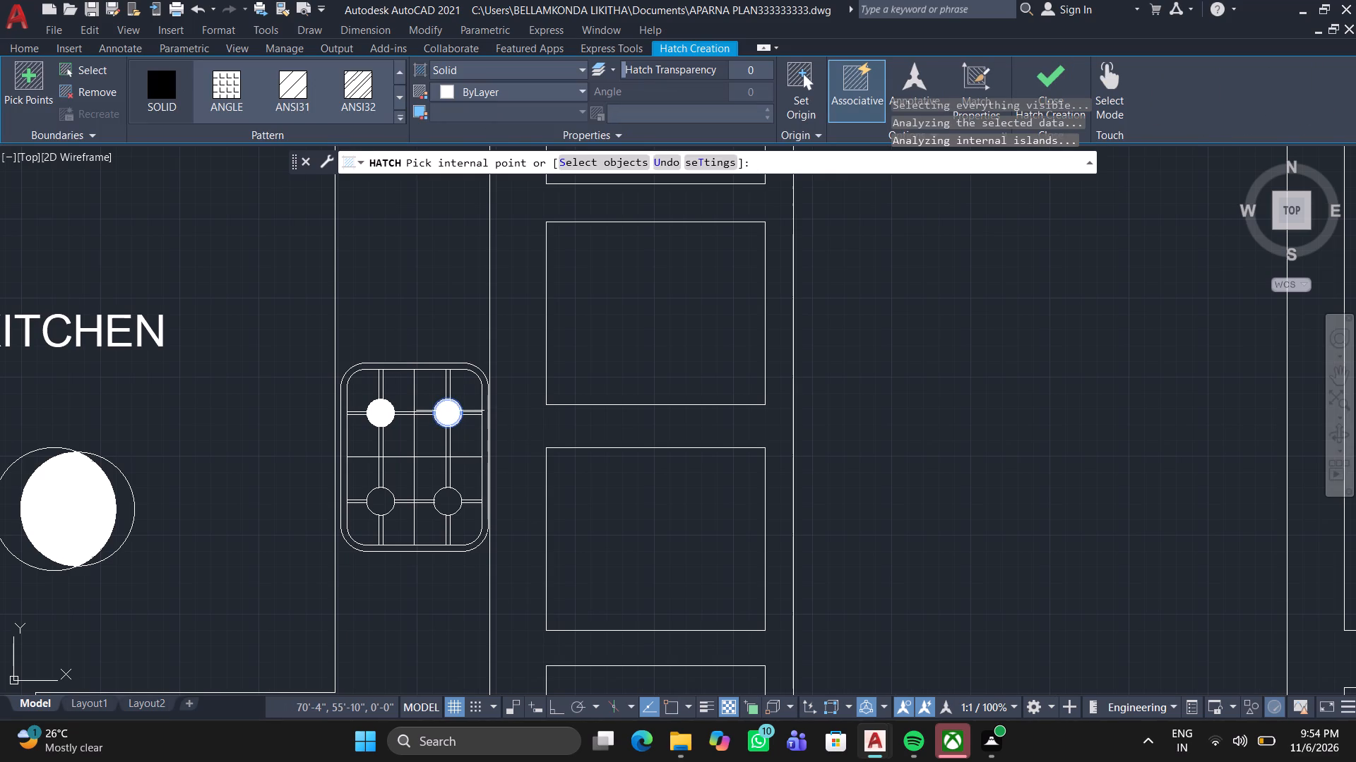
key(space)
Fill the two lower burner circles of the kitchen stove with separate Solid hatches.
key(space)
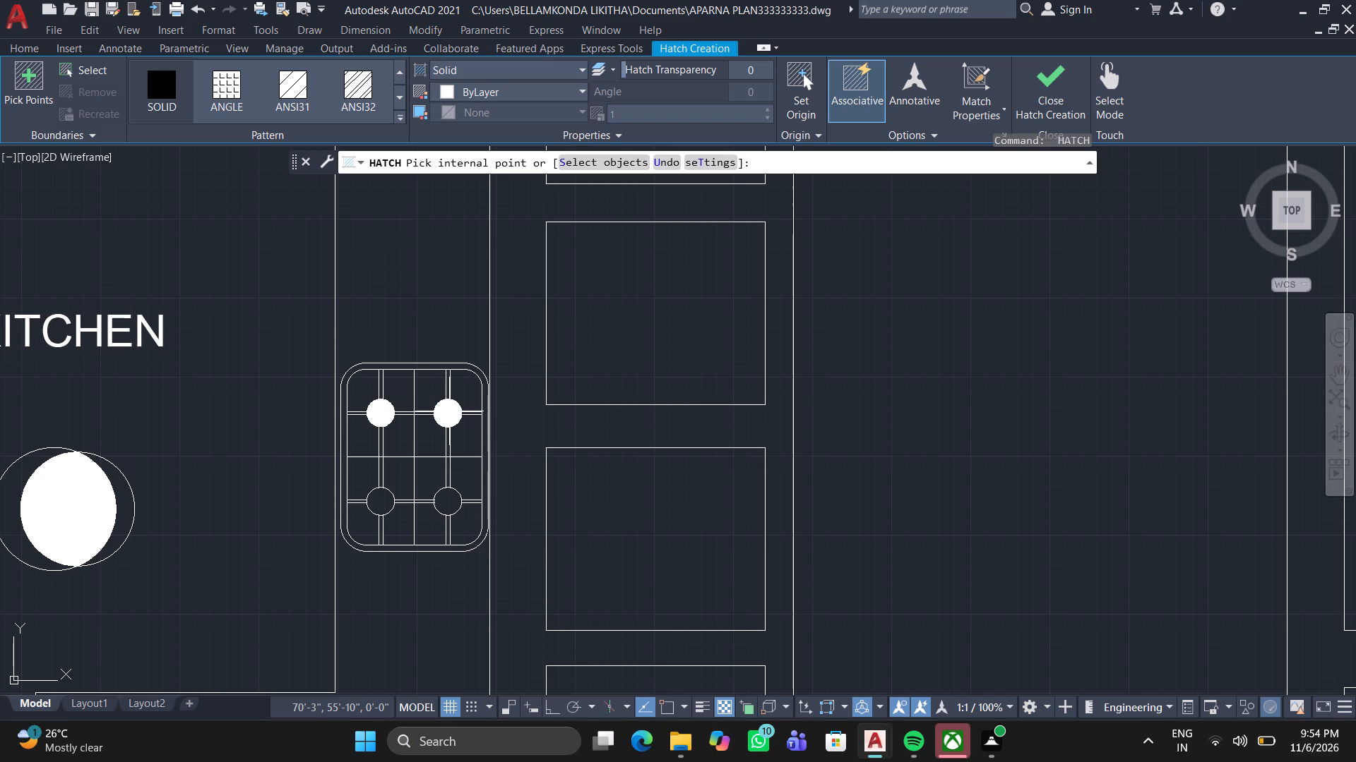
key(space)
key(space)
drag(383, 495, 387, 488)
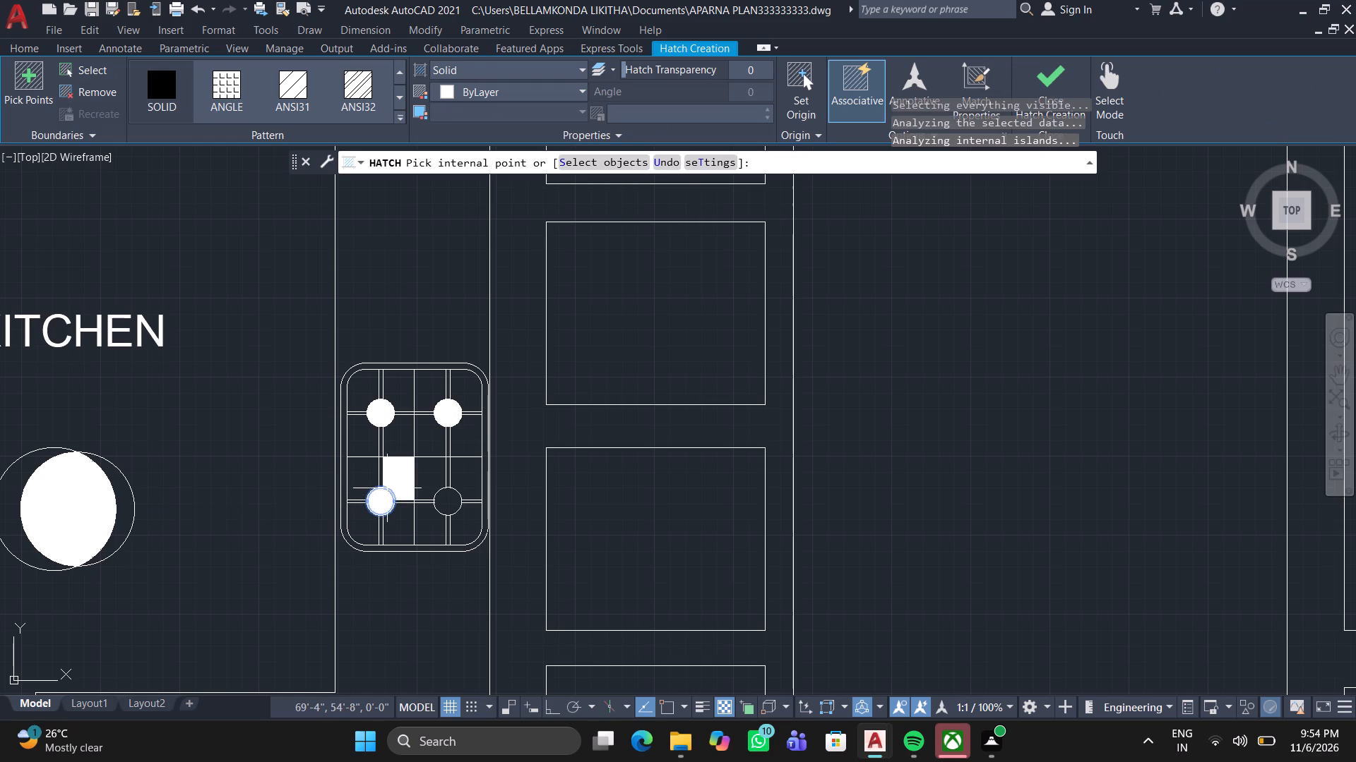
key(Escape)
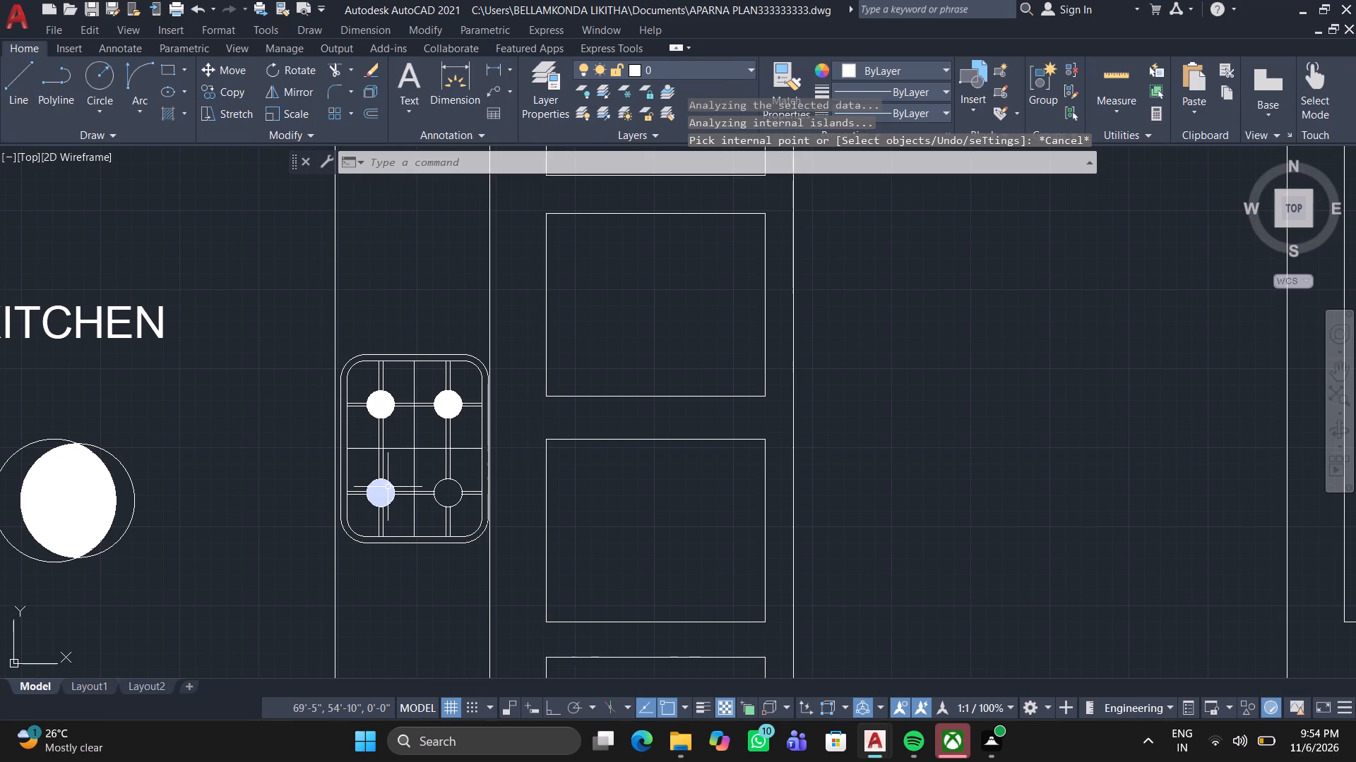
key(space)
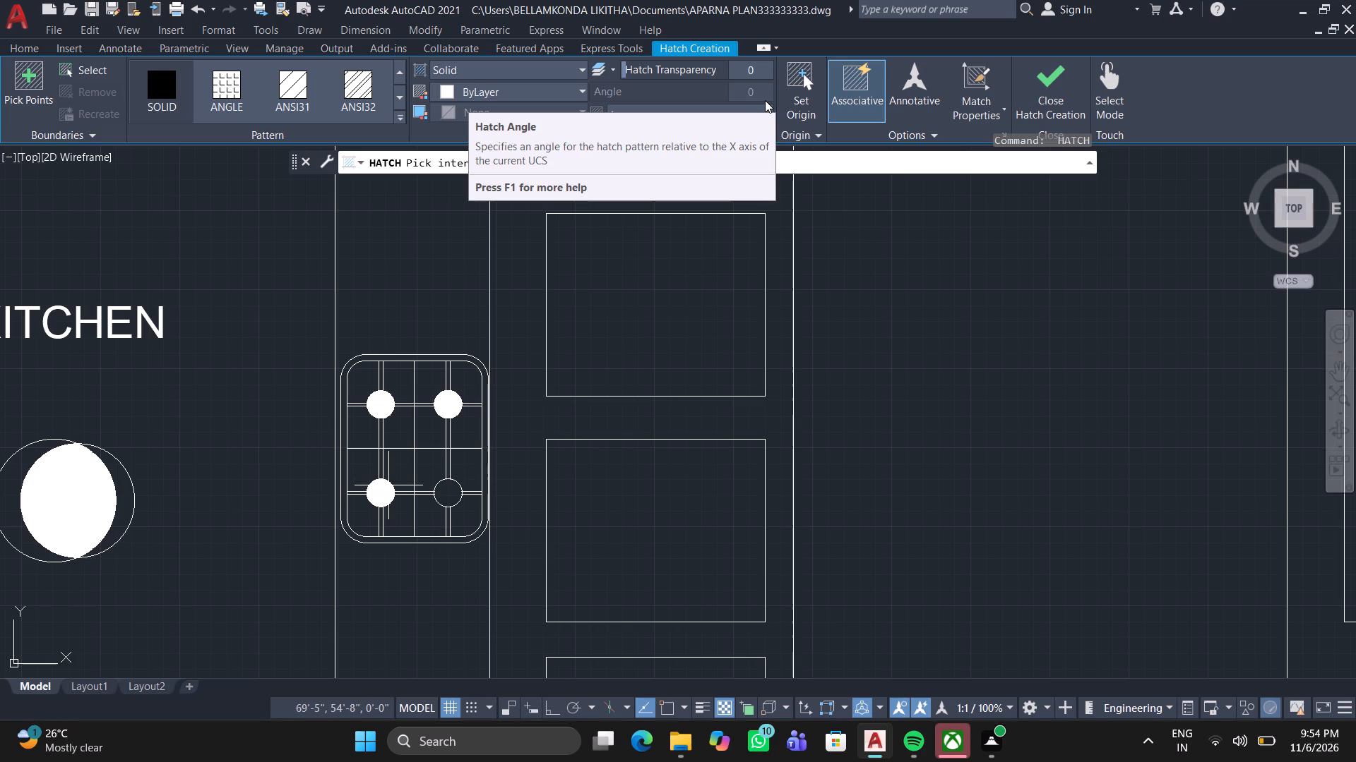
key(Escape)
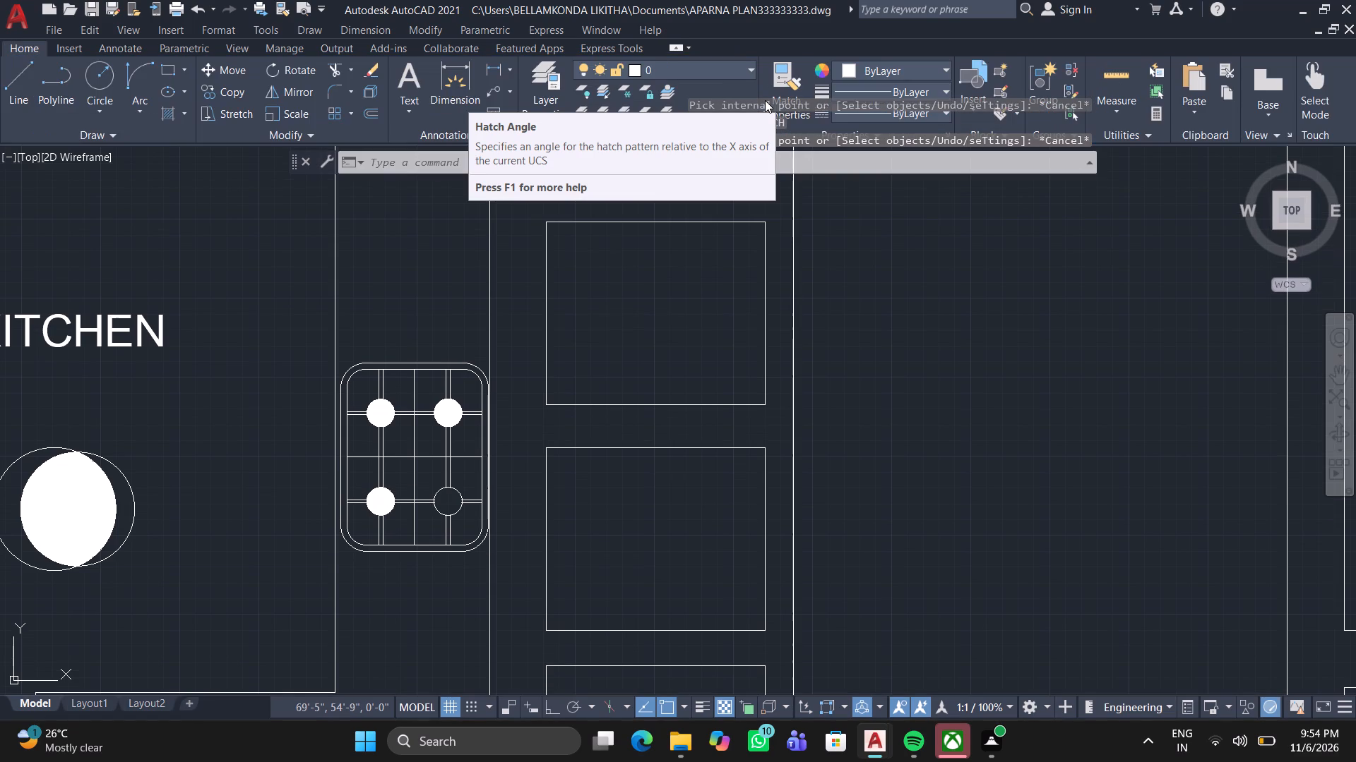
key(h)
key(Return)
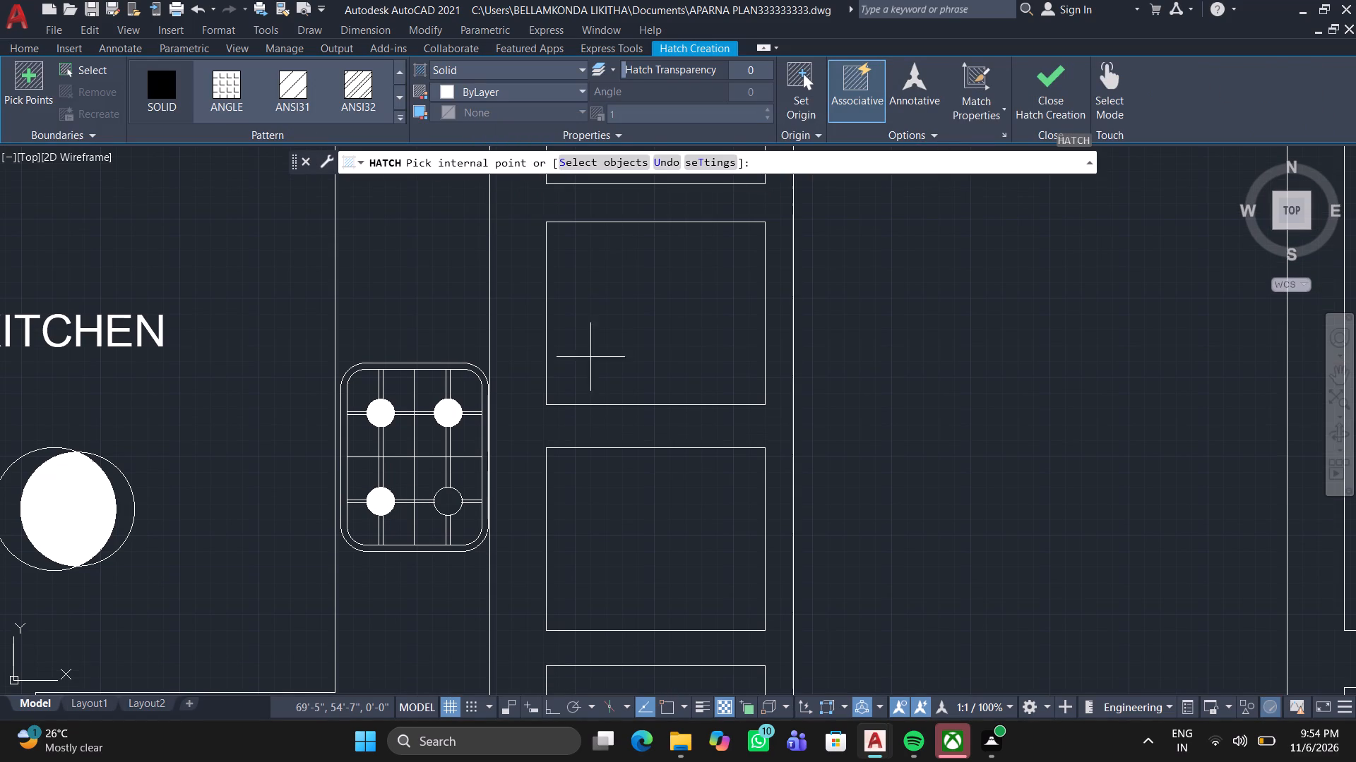
click(446, 500)
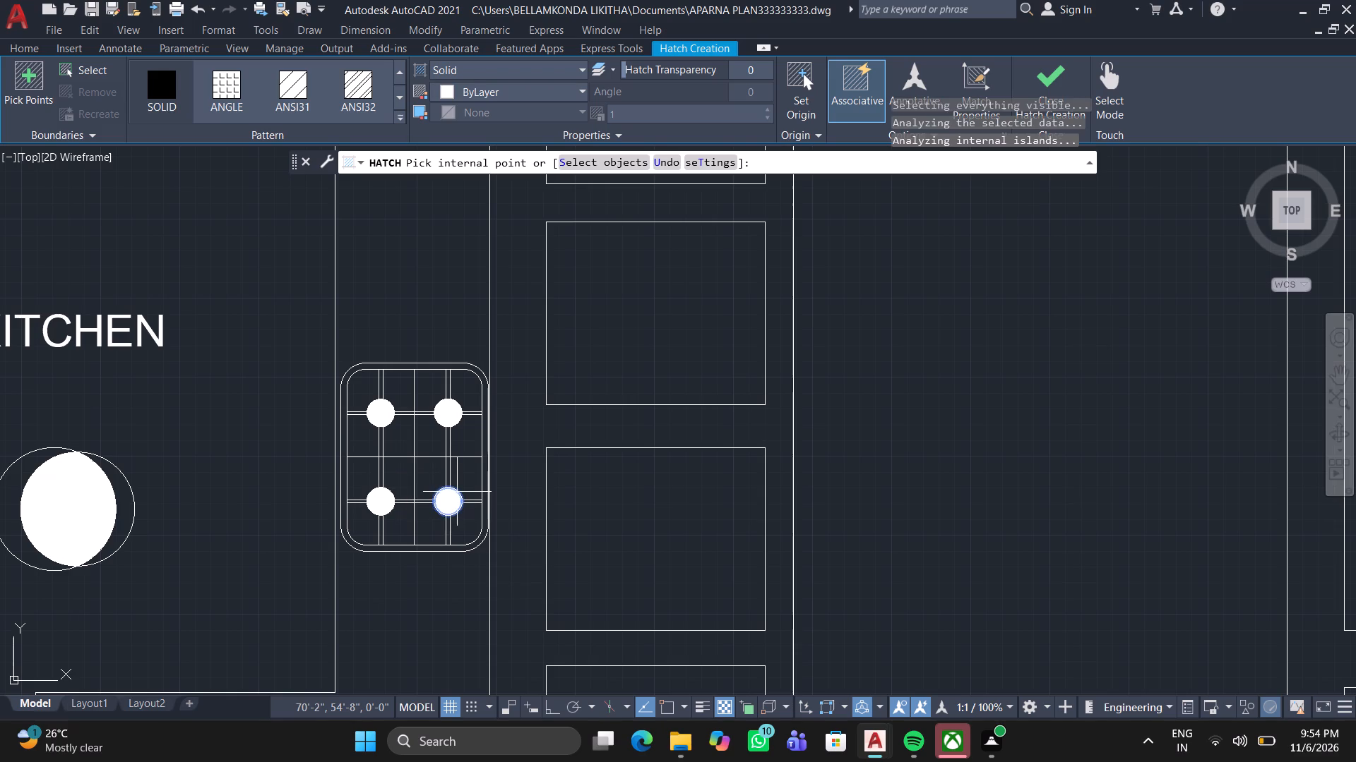
key(space)
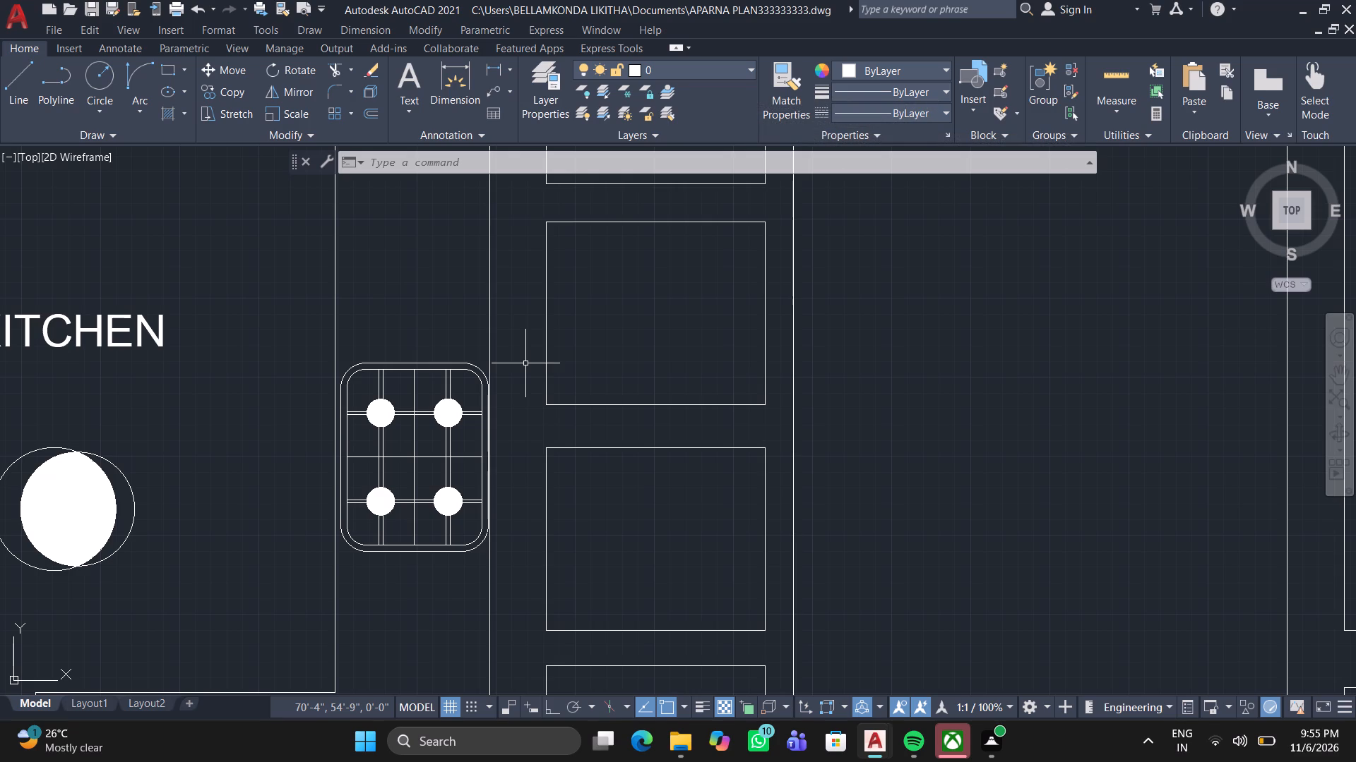
key(Escape)
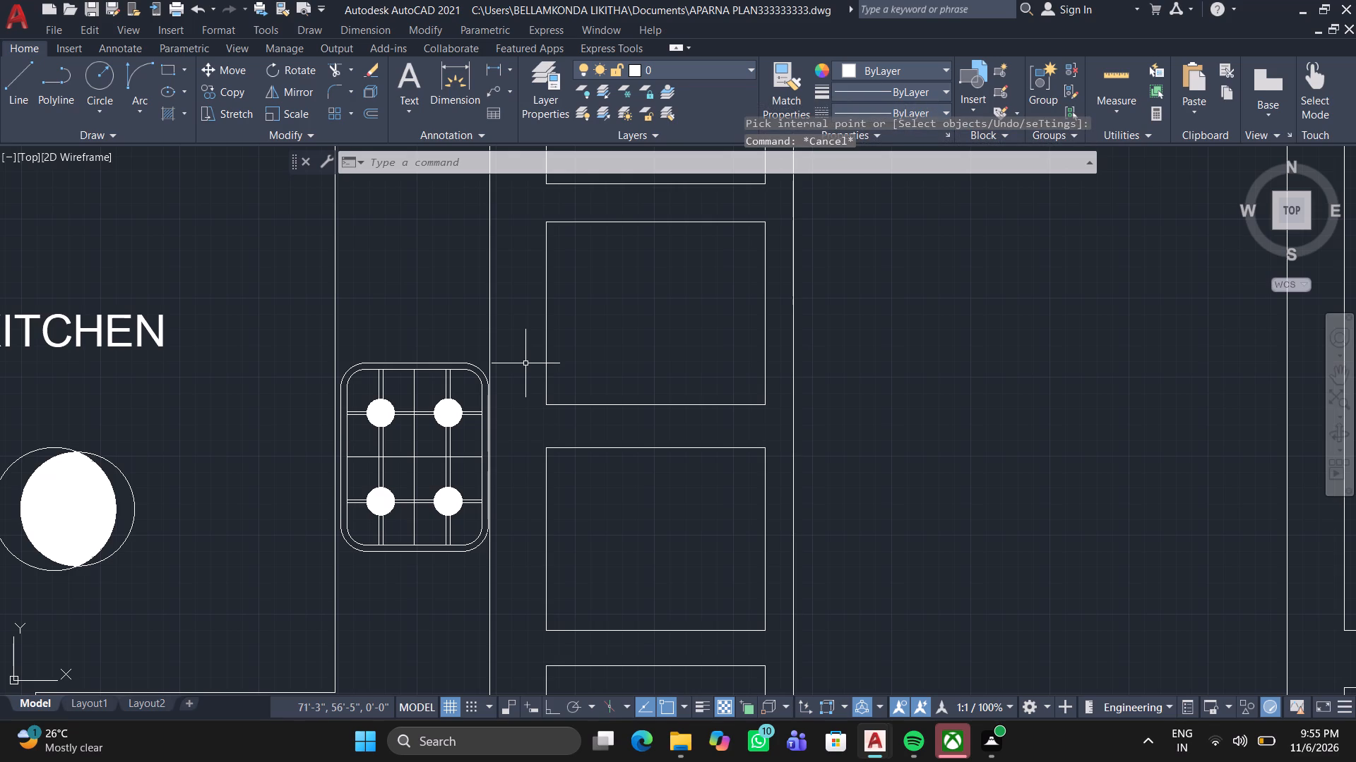
Fill the rim between the stove's two rounded outlines with a Solid hatch.
key(h)
key(Return)
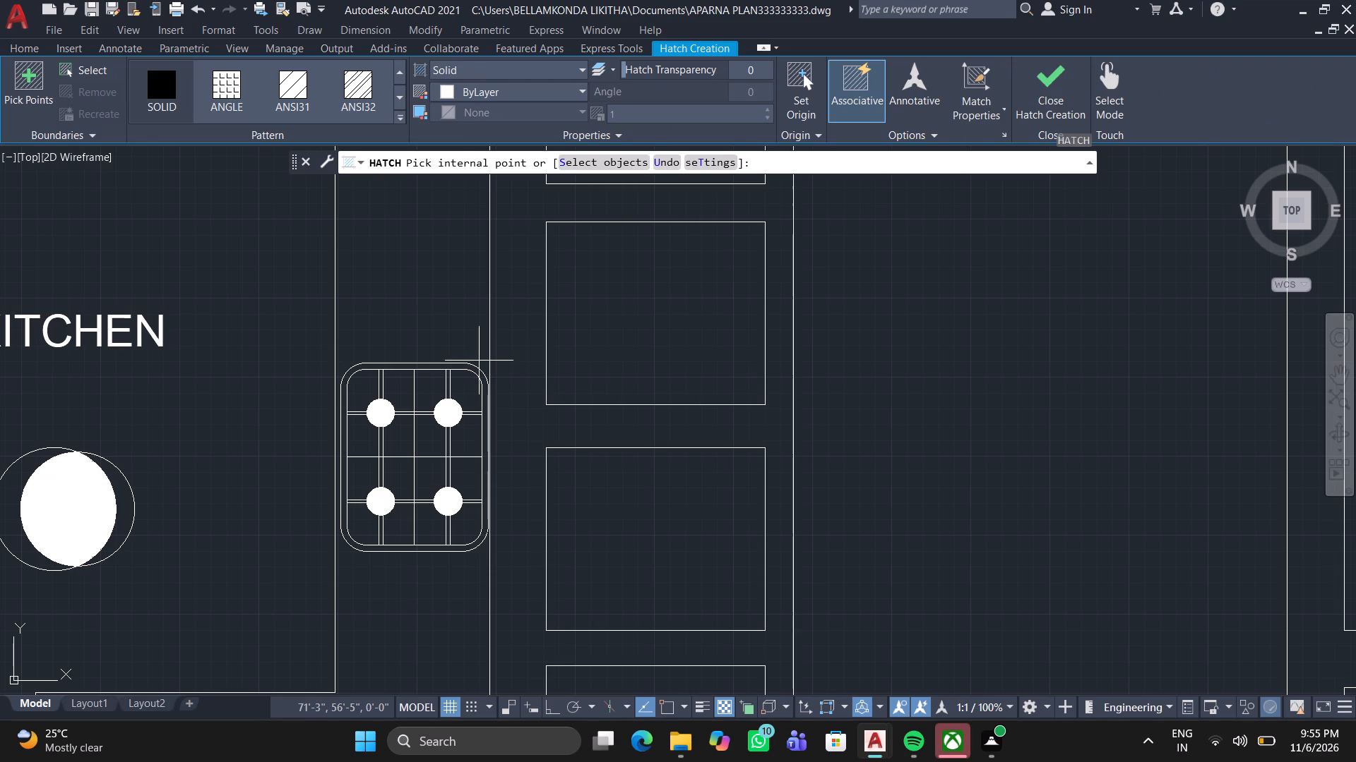
scroll(404, 347, up, 2)
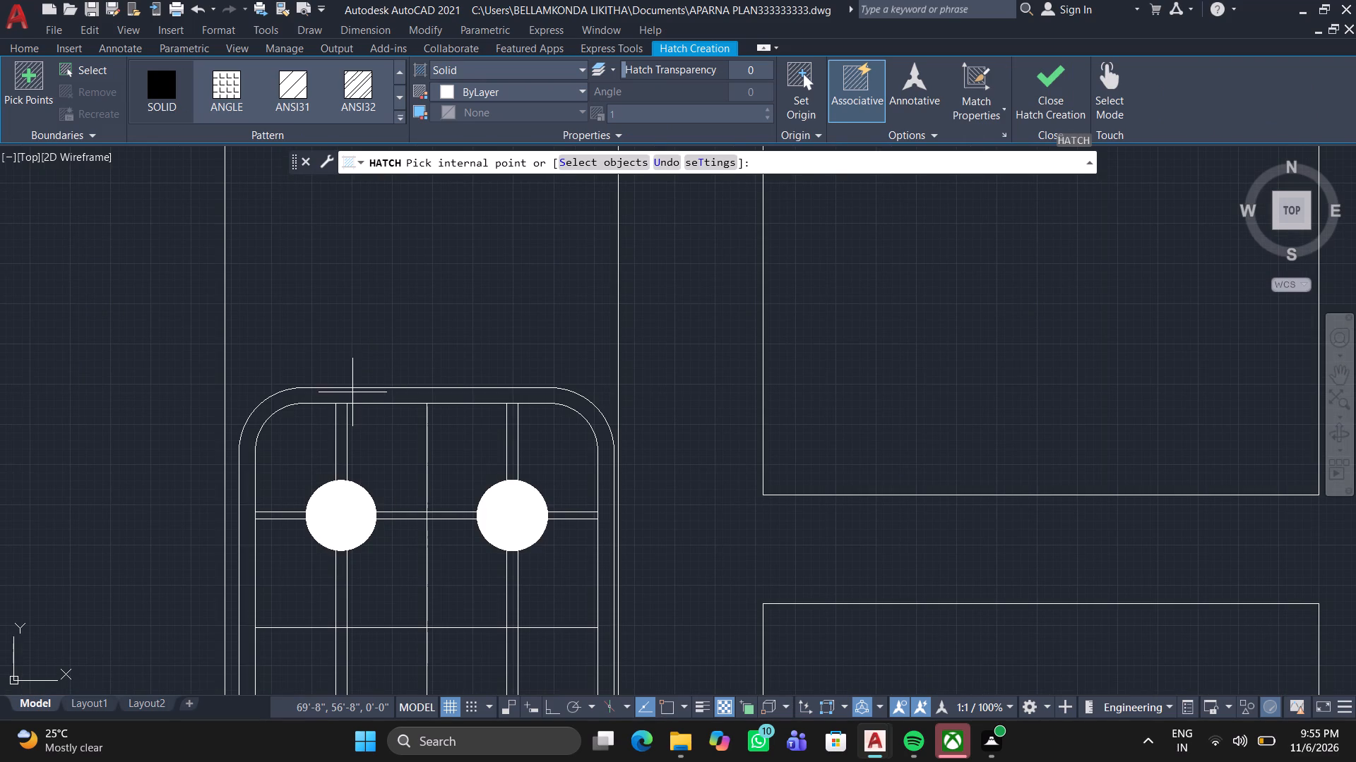
click(352, 392)
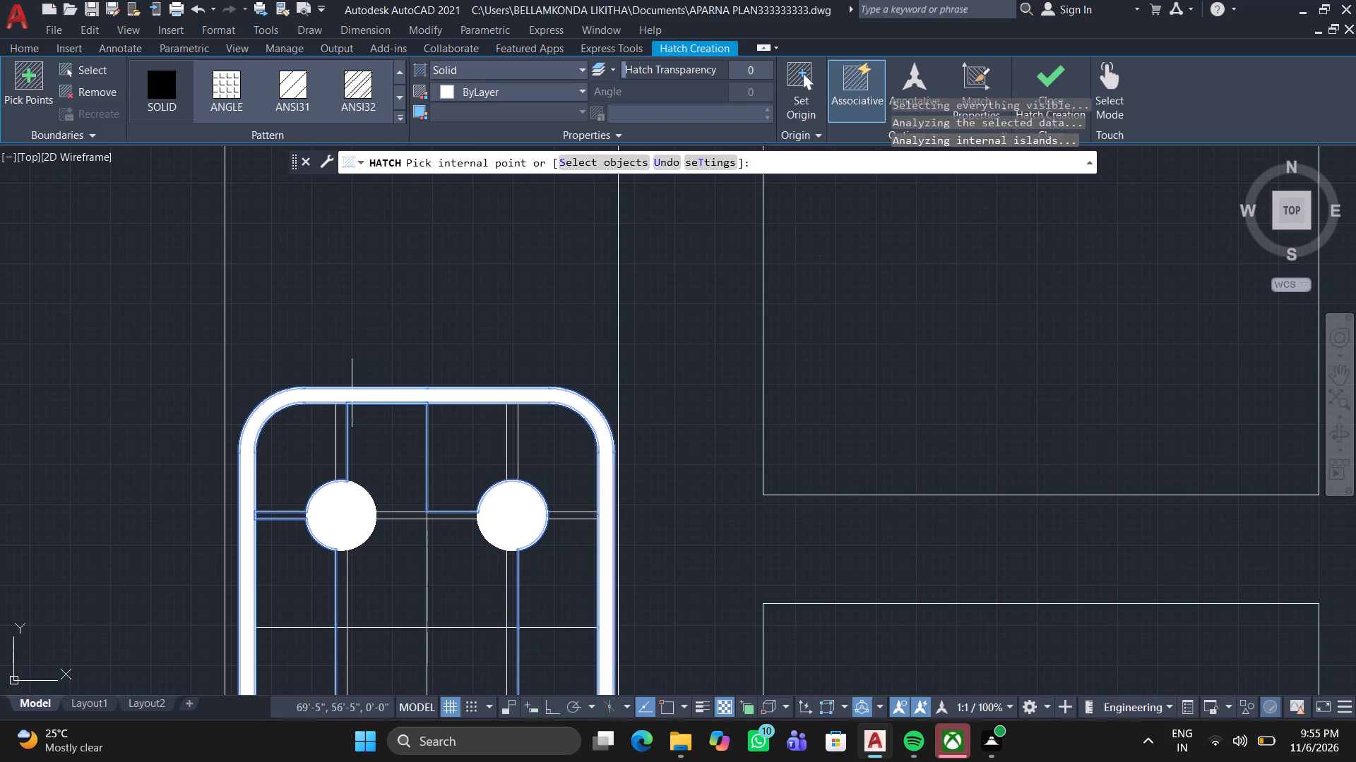
key(Escape)
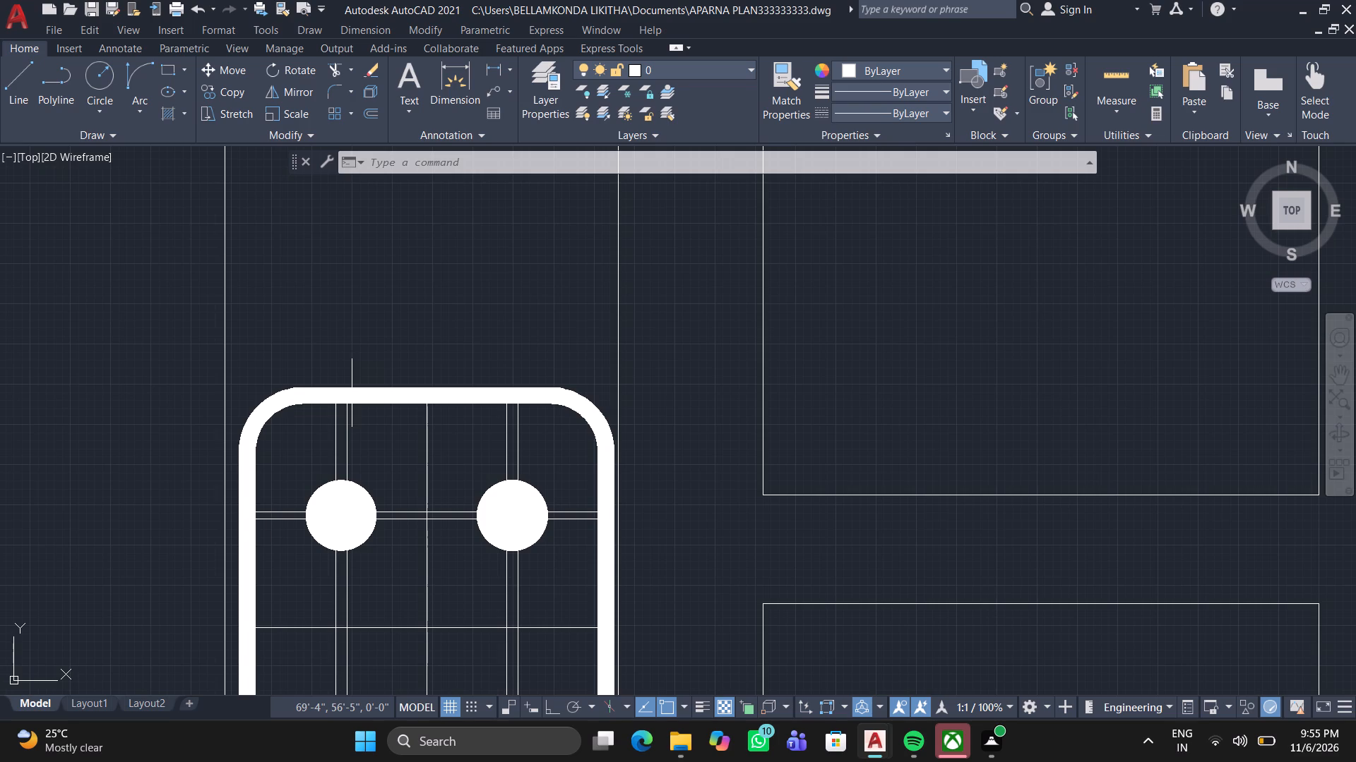
Draw a diagonal line on the counter above the stove, rising to the left from just above the rim.
key(l)
key(Return)
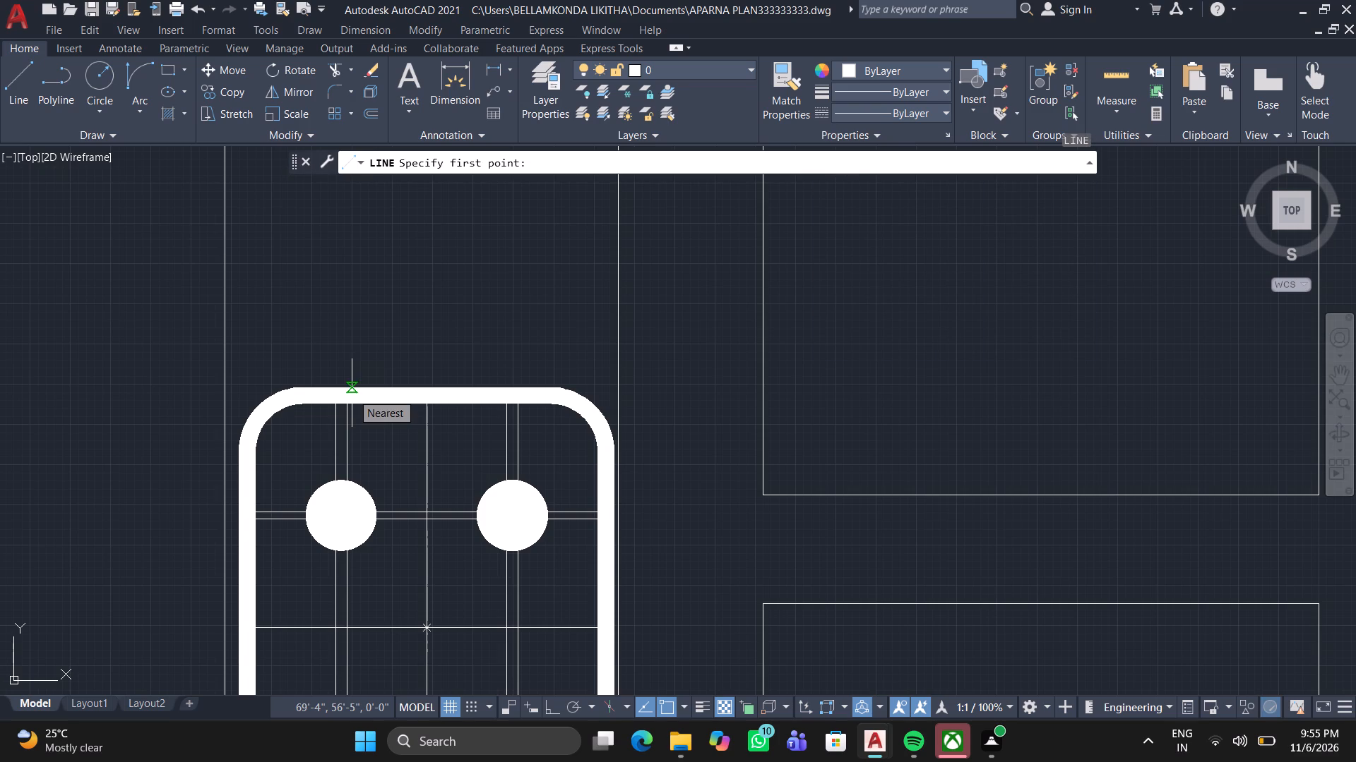
click(381, 346)
click(263, 241)
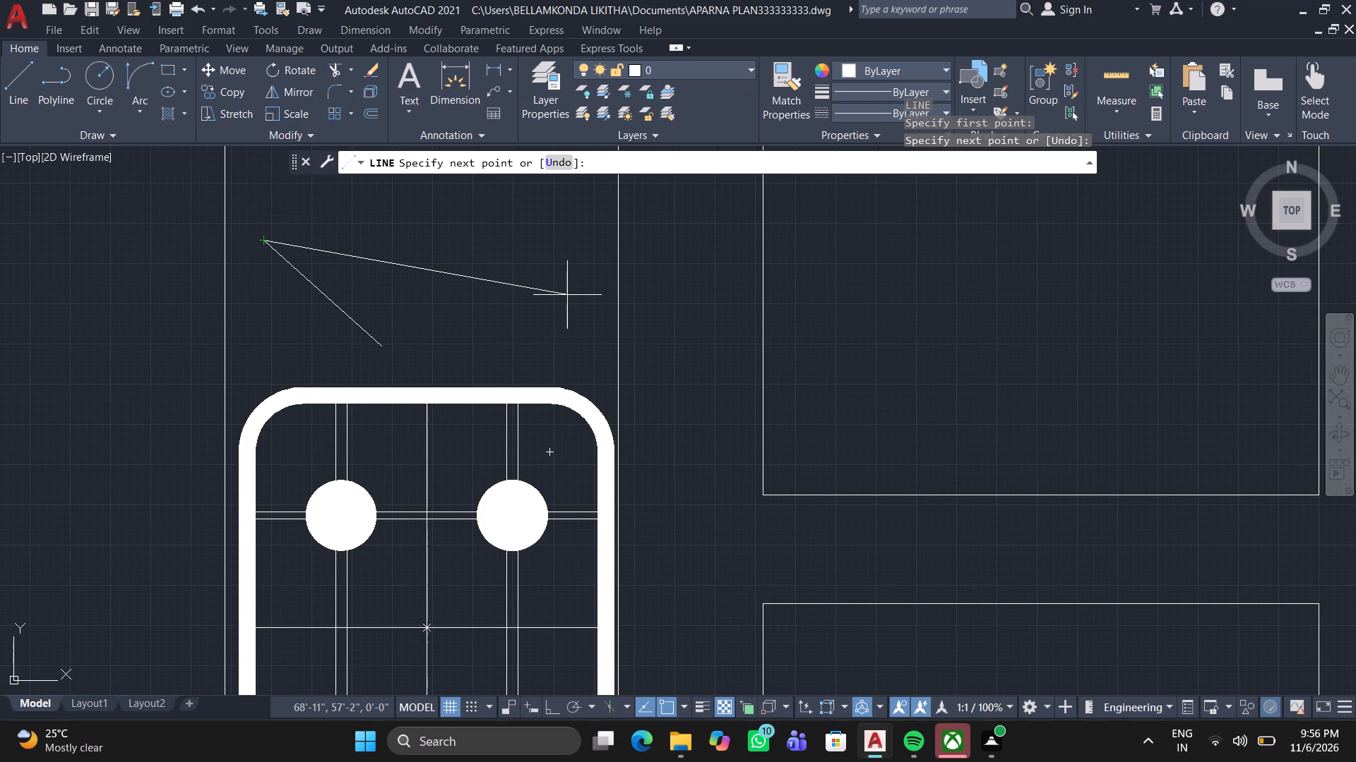
key(Escape)
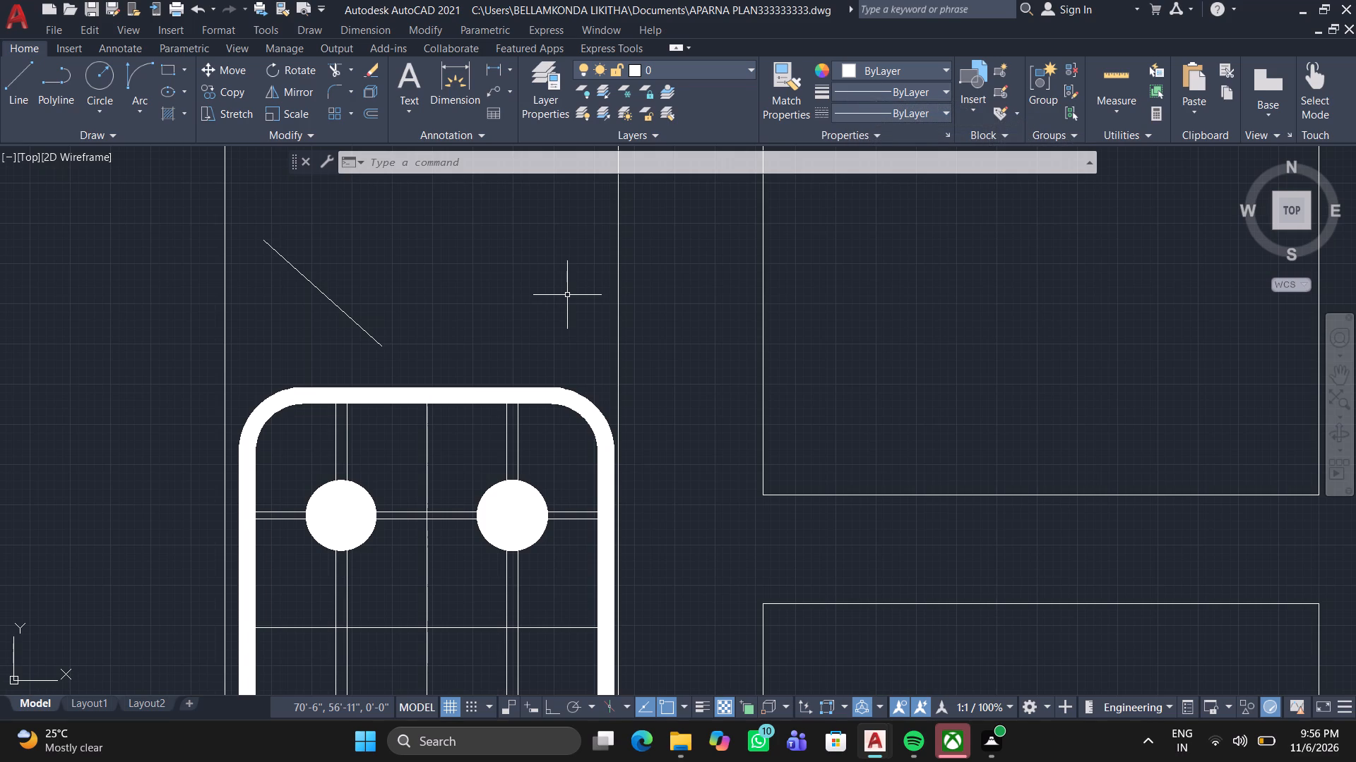
key(Escape)
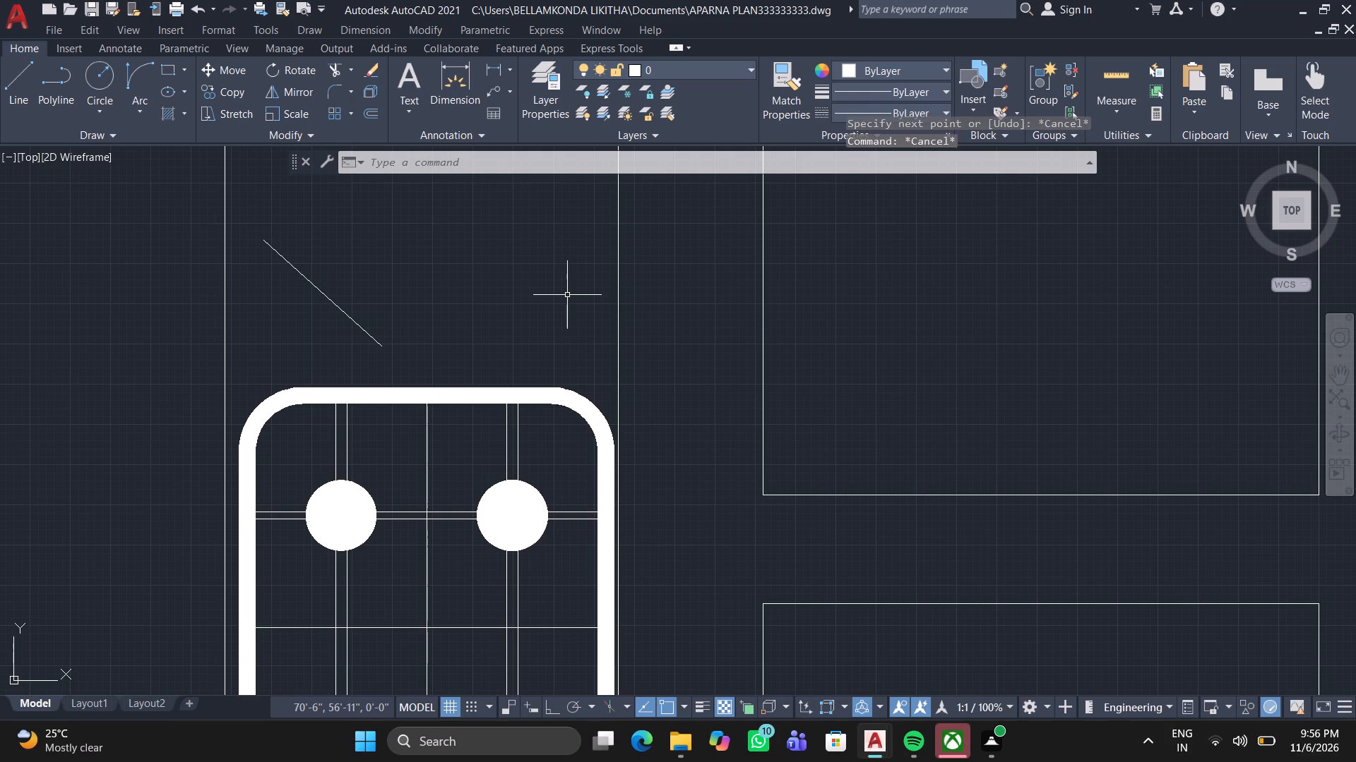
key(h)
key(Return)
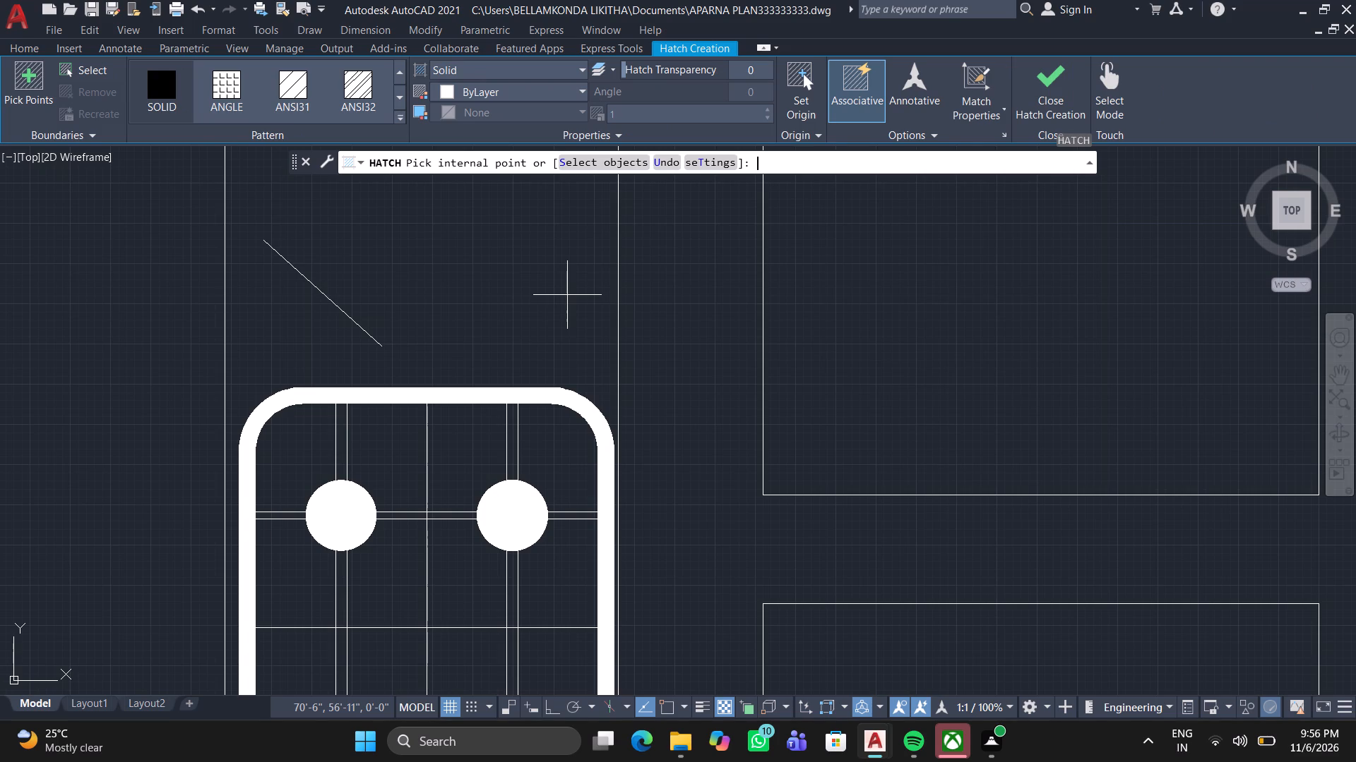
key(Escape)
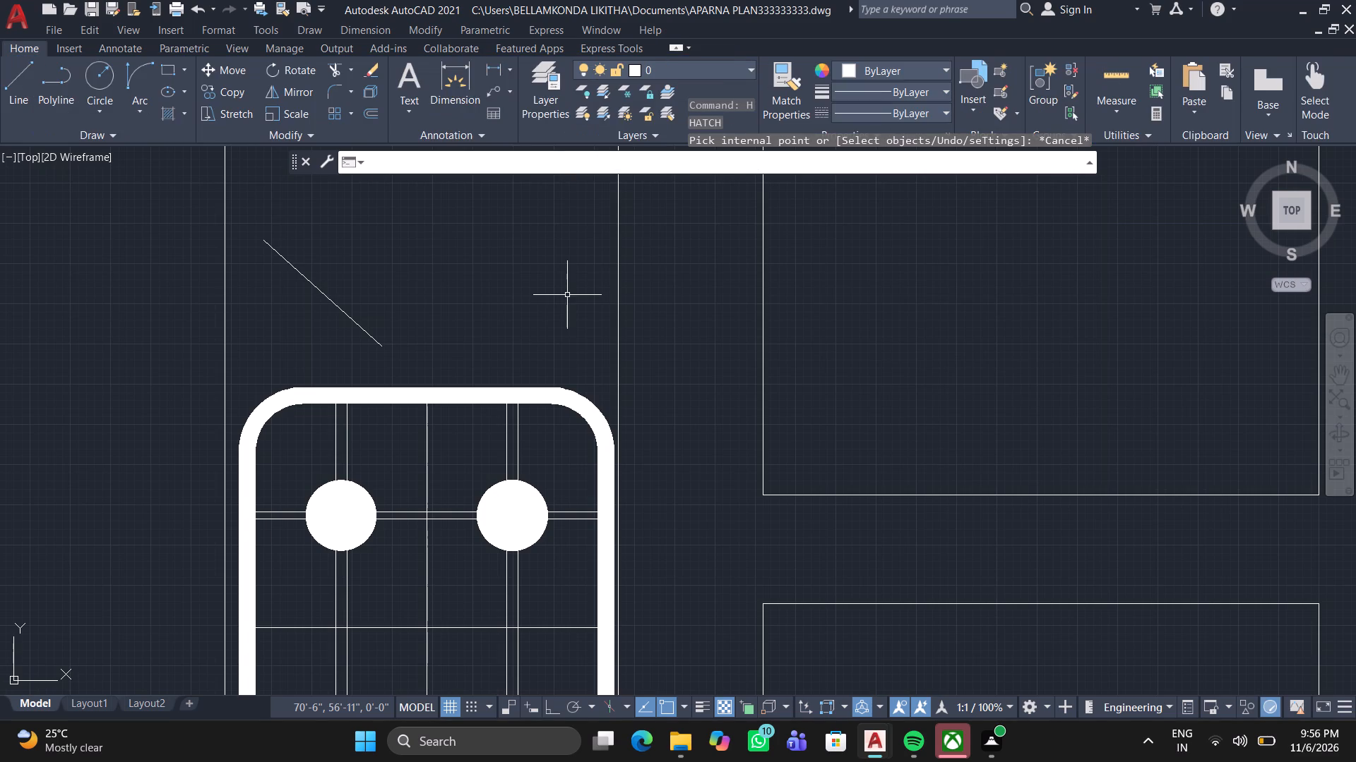
Draw the other sloping side and an about 1'-2" horizontal top side to form an inverted triangle above the stove.
key(l)
key(Return)
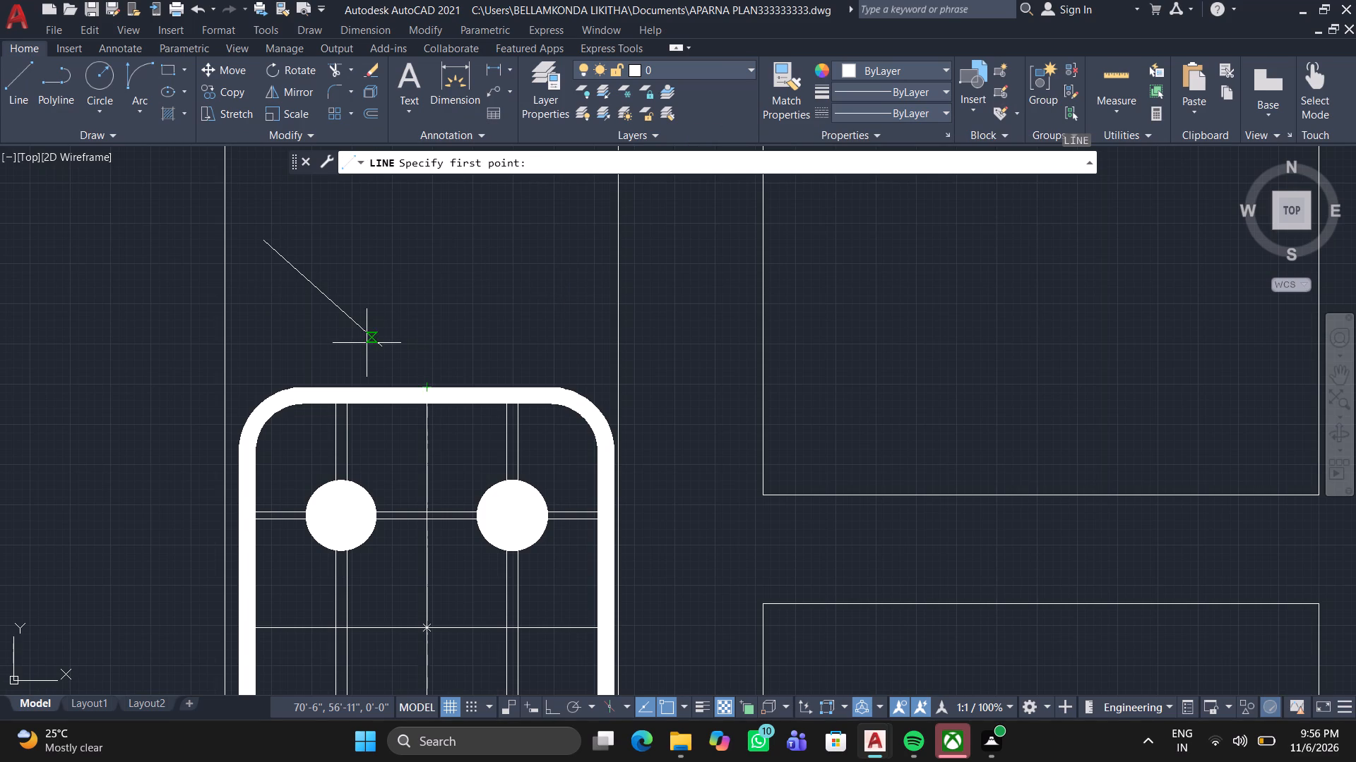
drag(374, 350, 393, 331)
drag(397, 327, 408, 311)
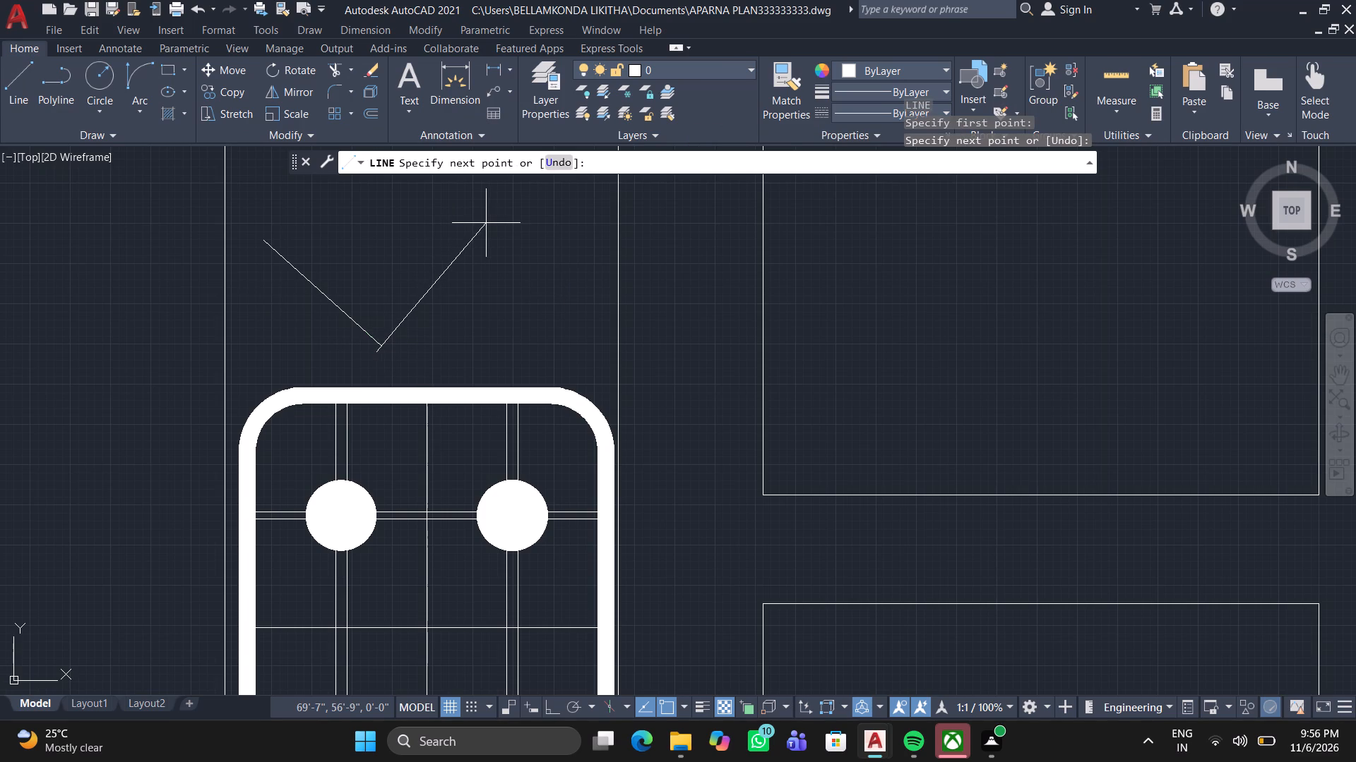
click(487, 236)
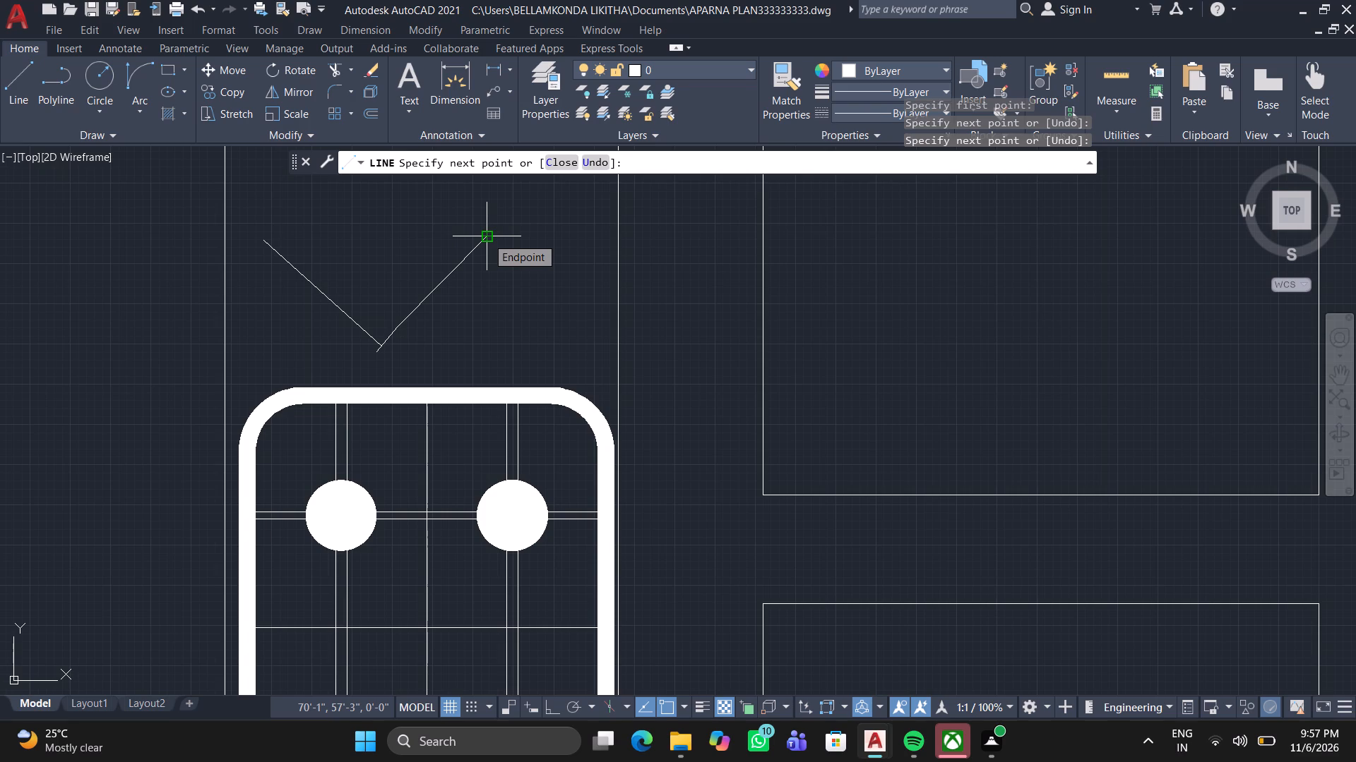
click(487, 237)
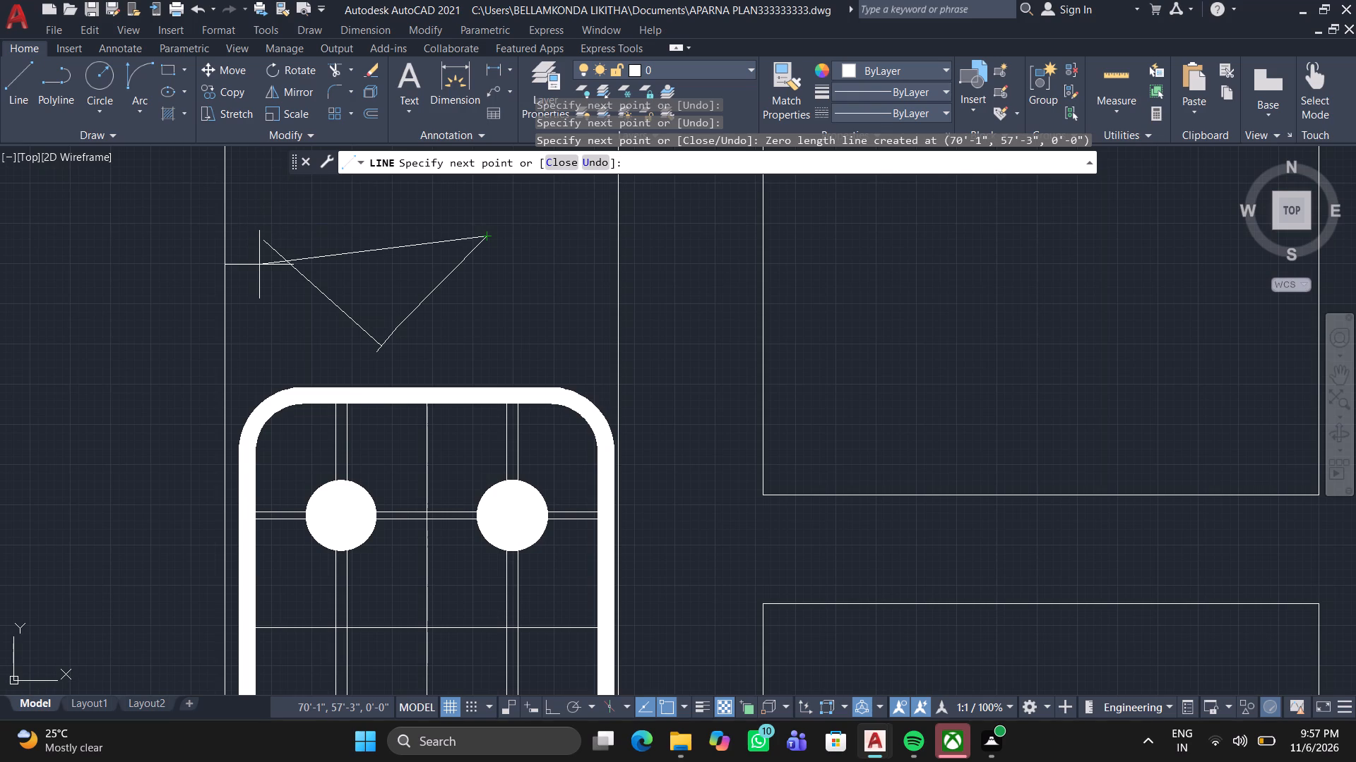
click(260, 236)
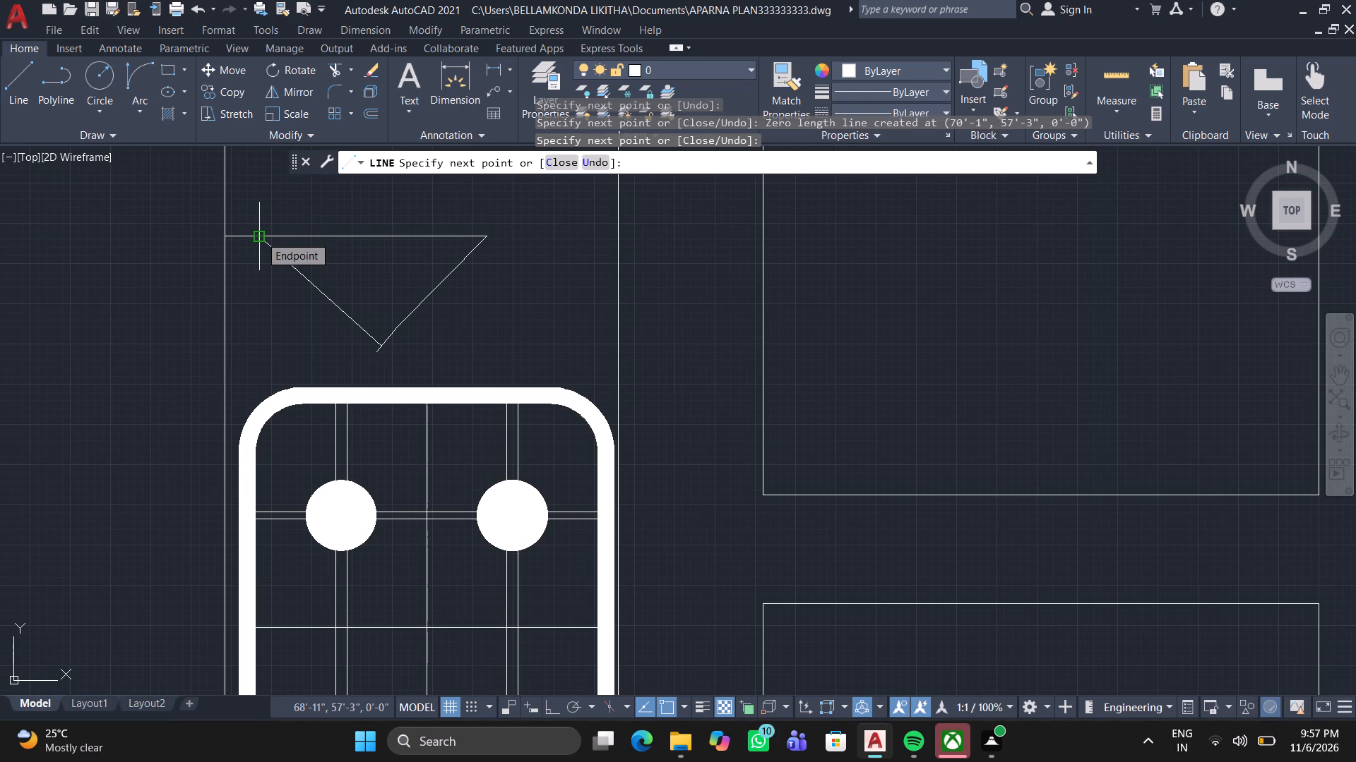
key(Escape)
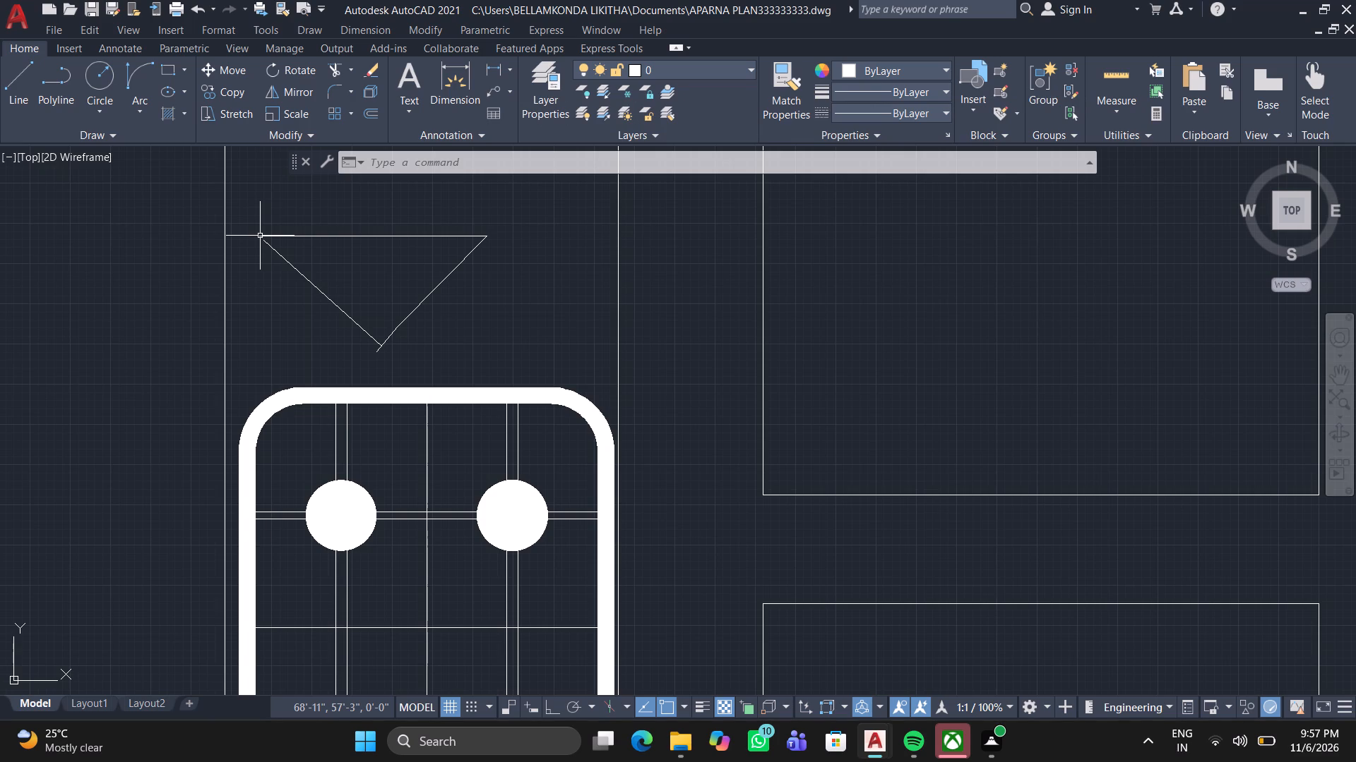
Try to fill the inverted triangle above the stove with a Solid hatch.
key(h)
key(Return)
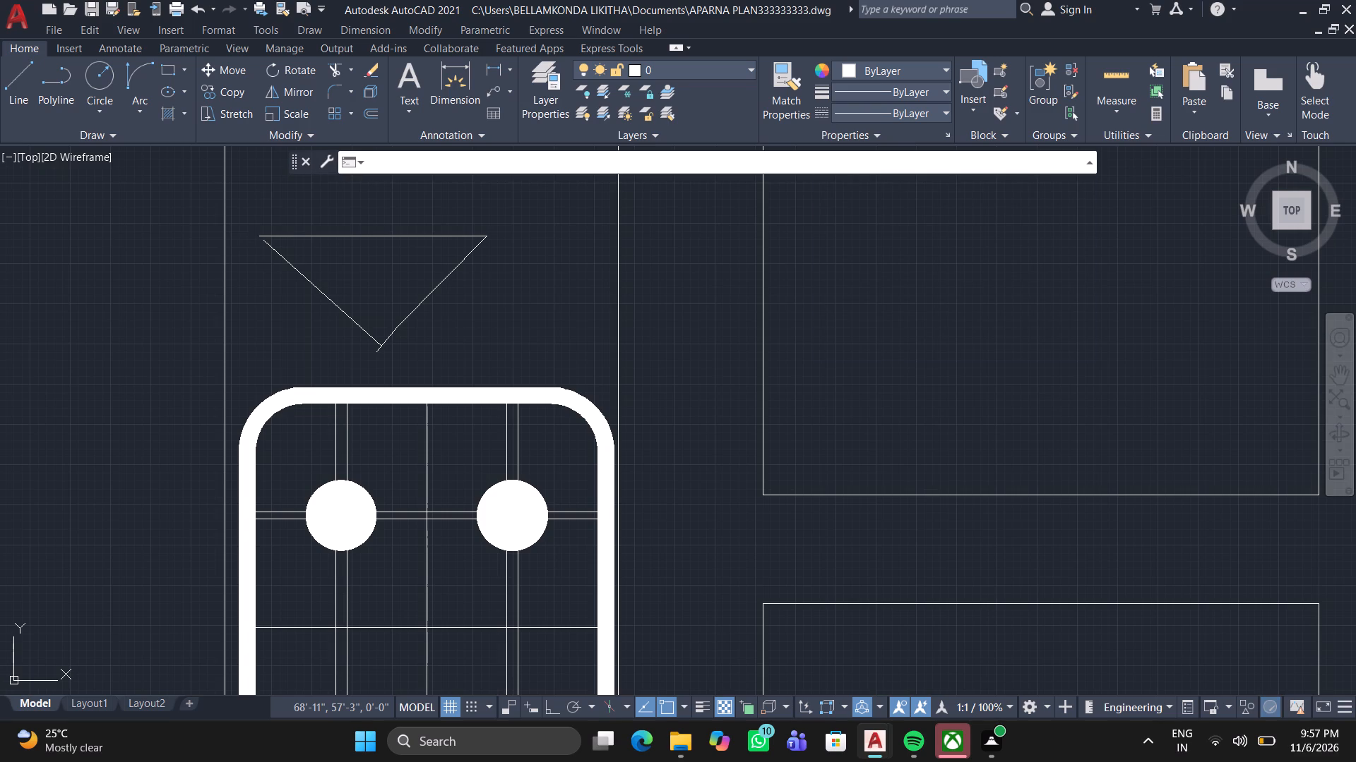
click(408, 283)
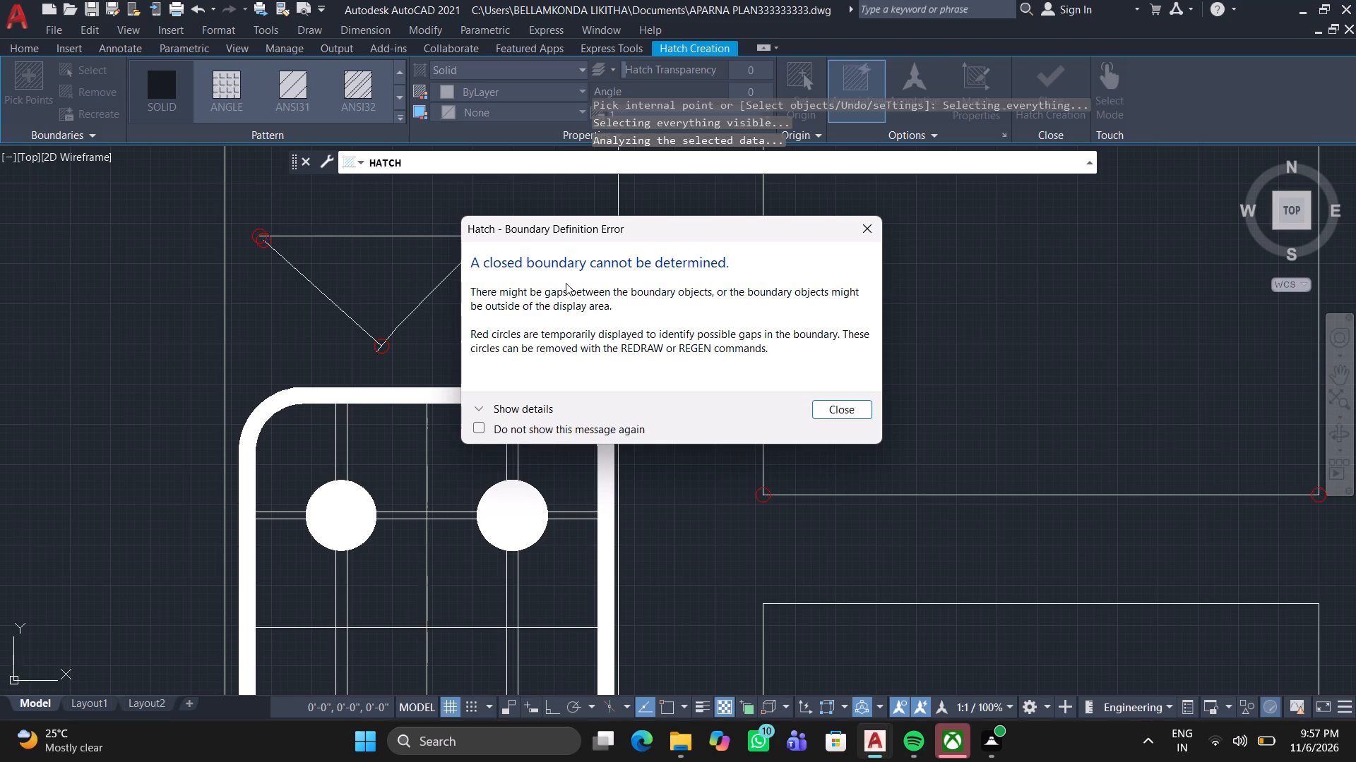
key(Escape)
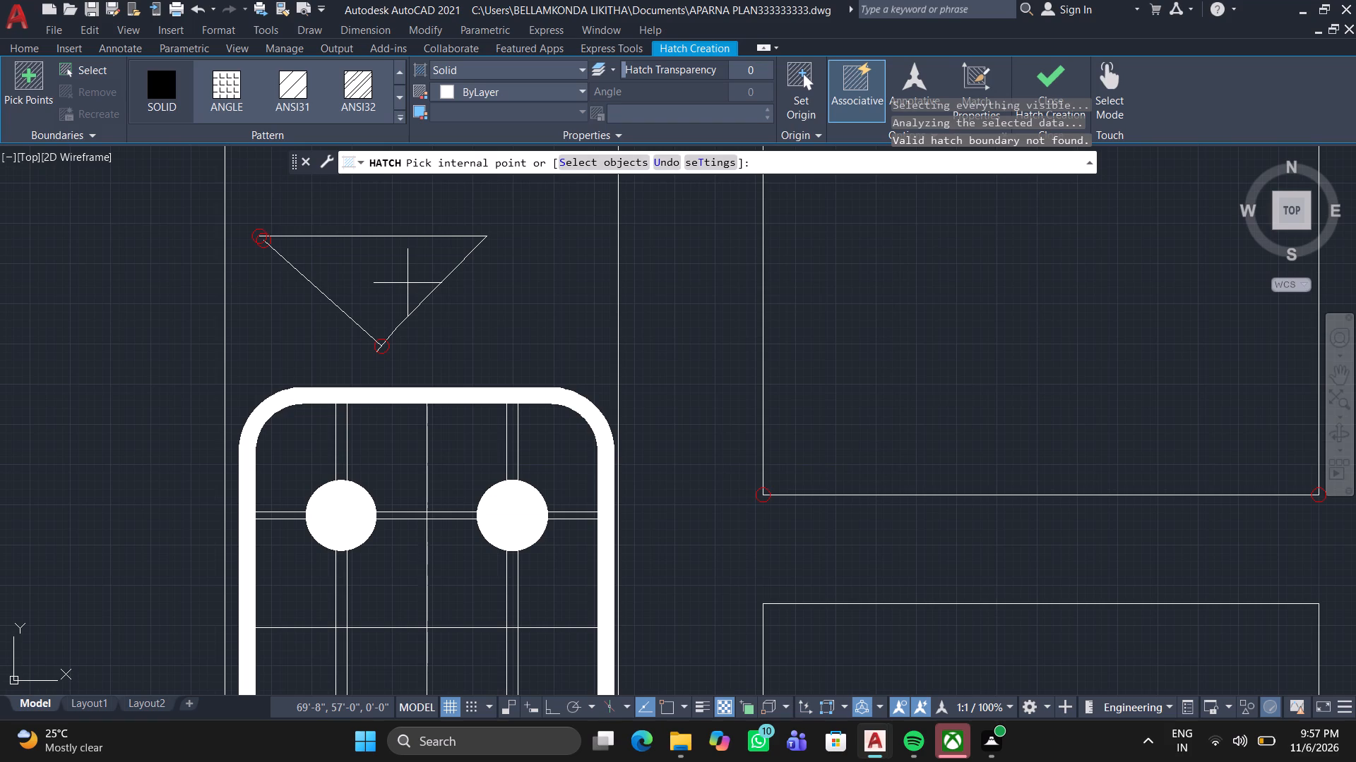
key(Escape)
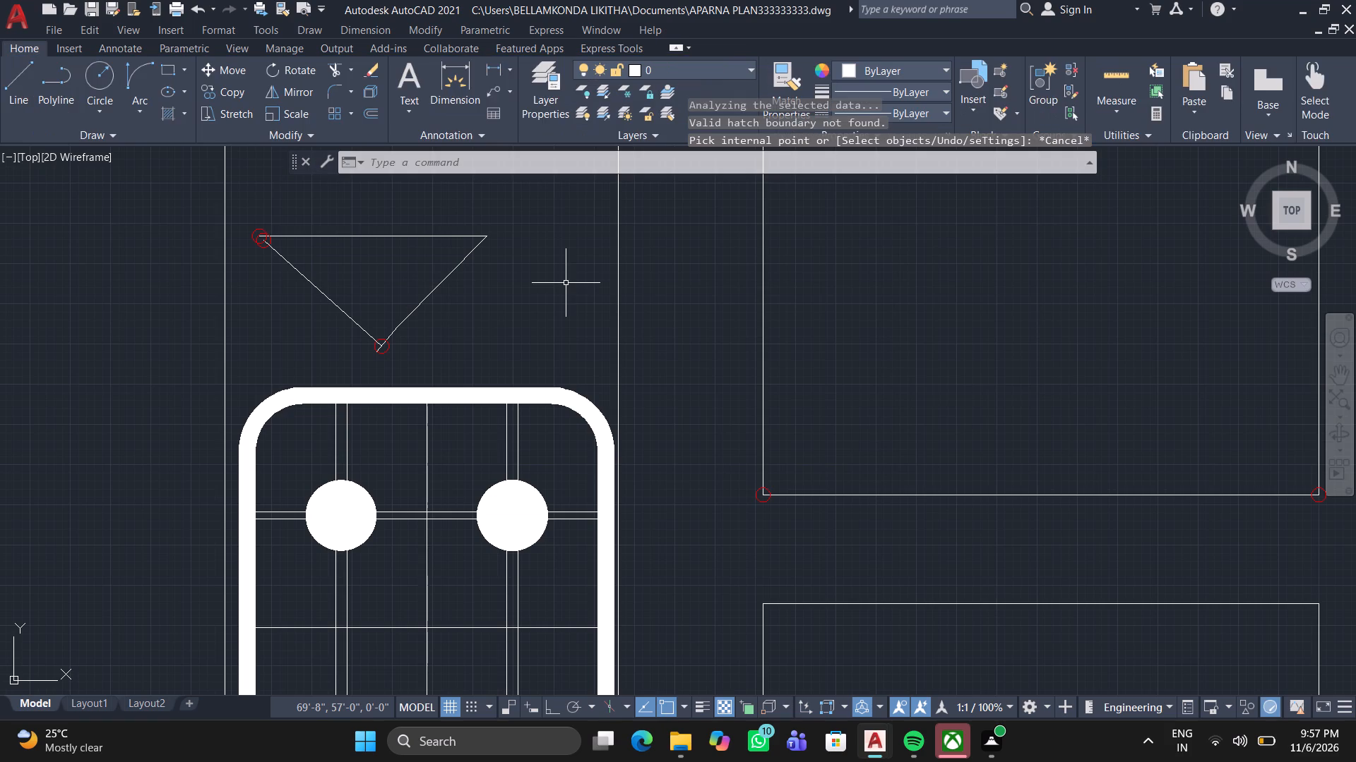
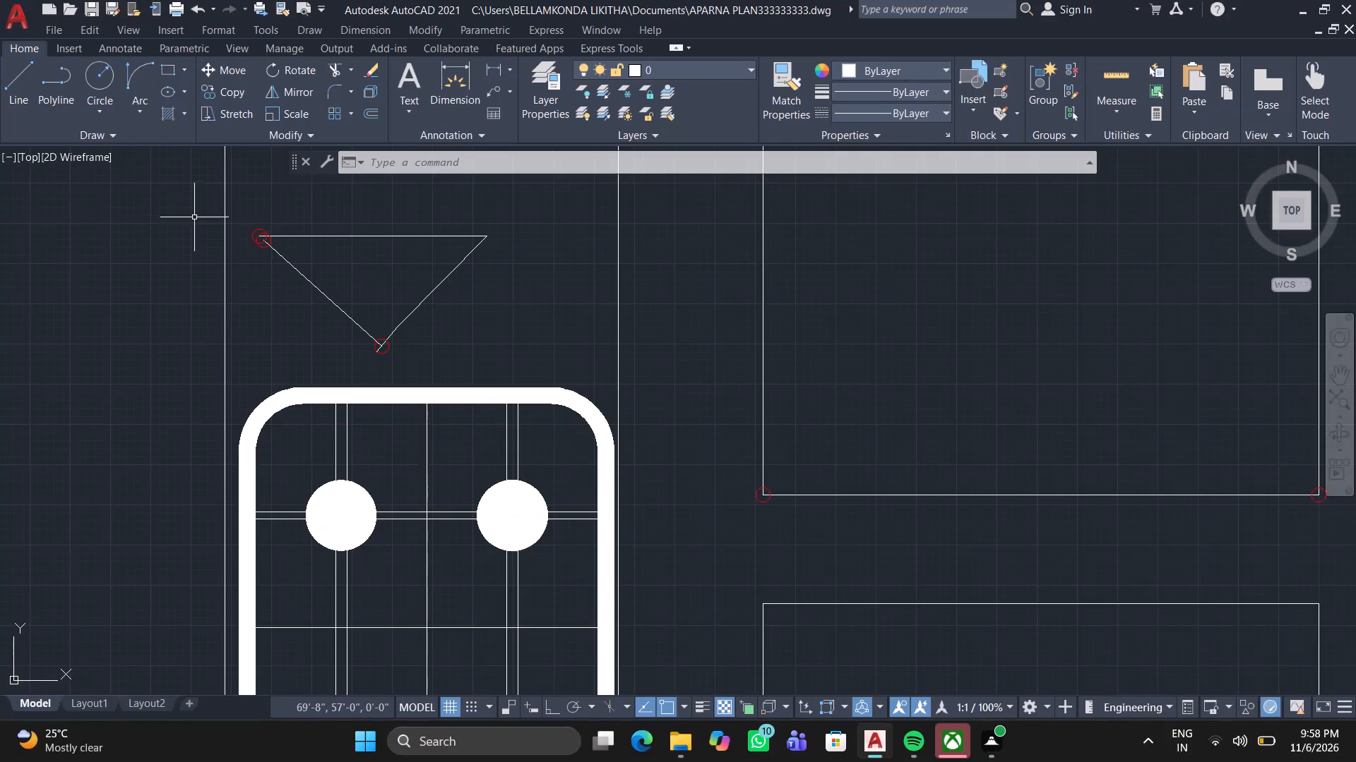
Erase the inverted triangle drawn above the stove.
click(254, 198)
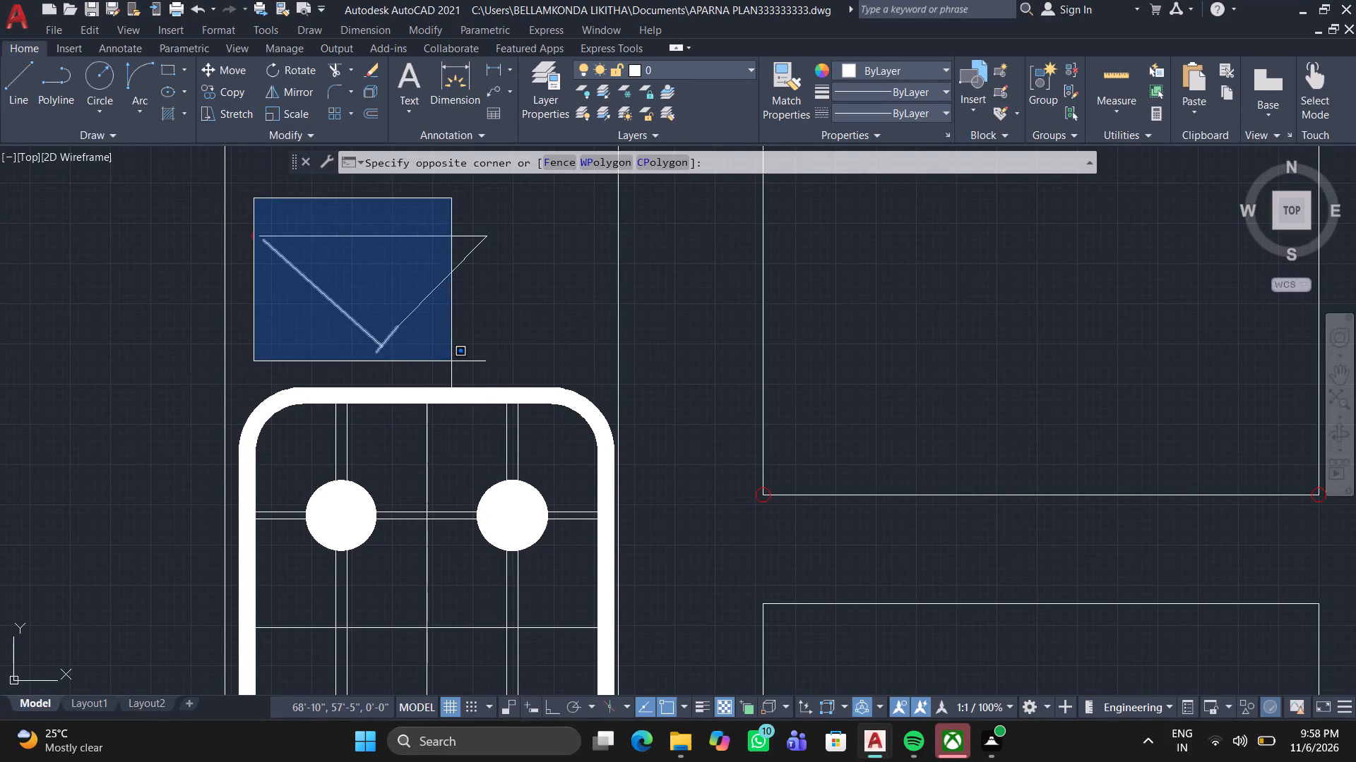
click(511, 355)
key(Delete)
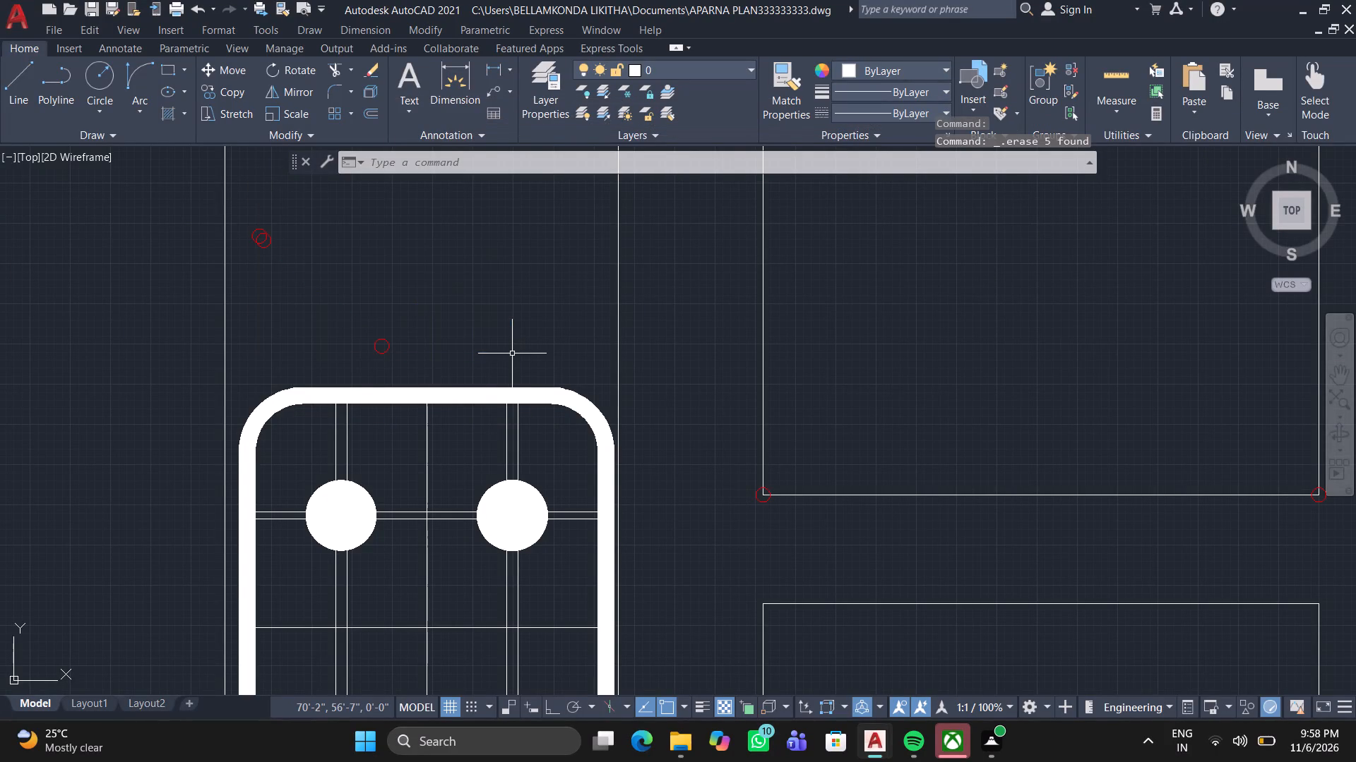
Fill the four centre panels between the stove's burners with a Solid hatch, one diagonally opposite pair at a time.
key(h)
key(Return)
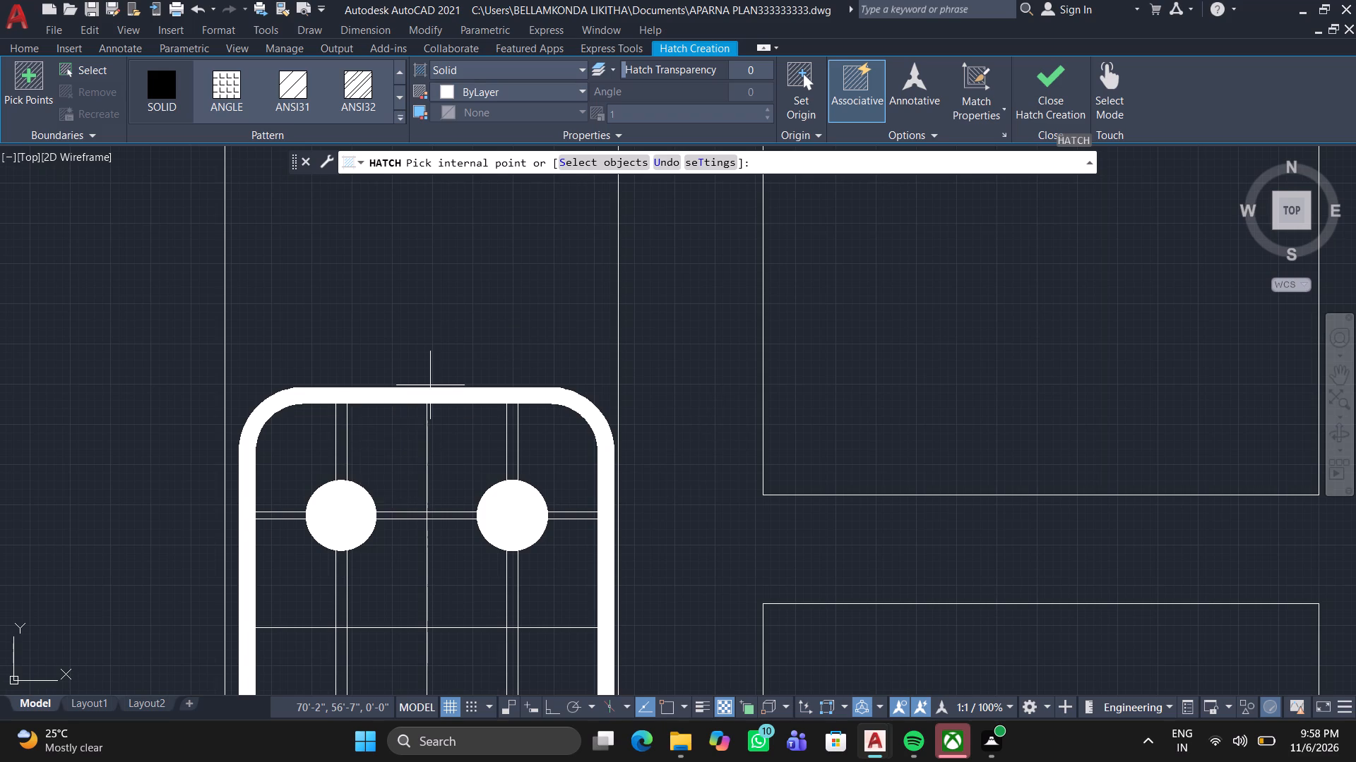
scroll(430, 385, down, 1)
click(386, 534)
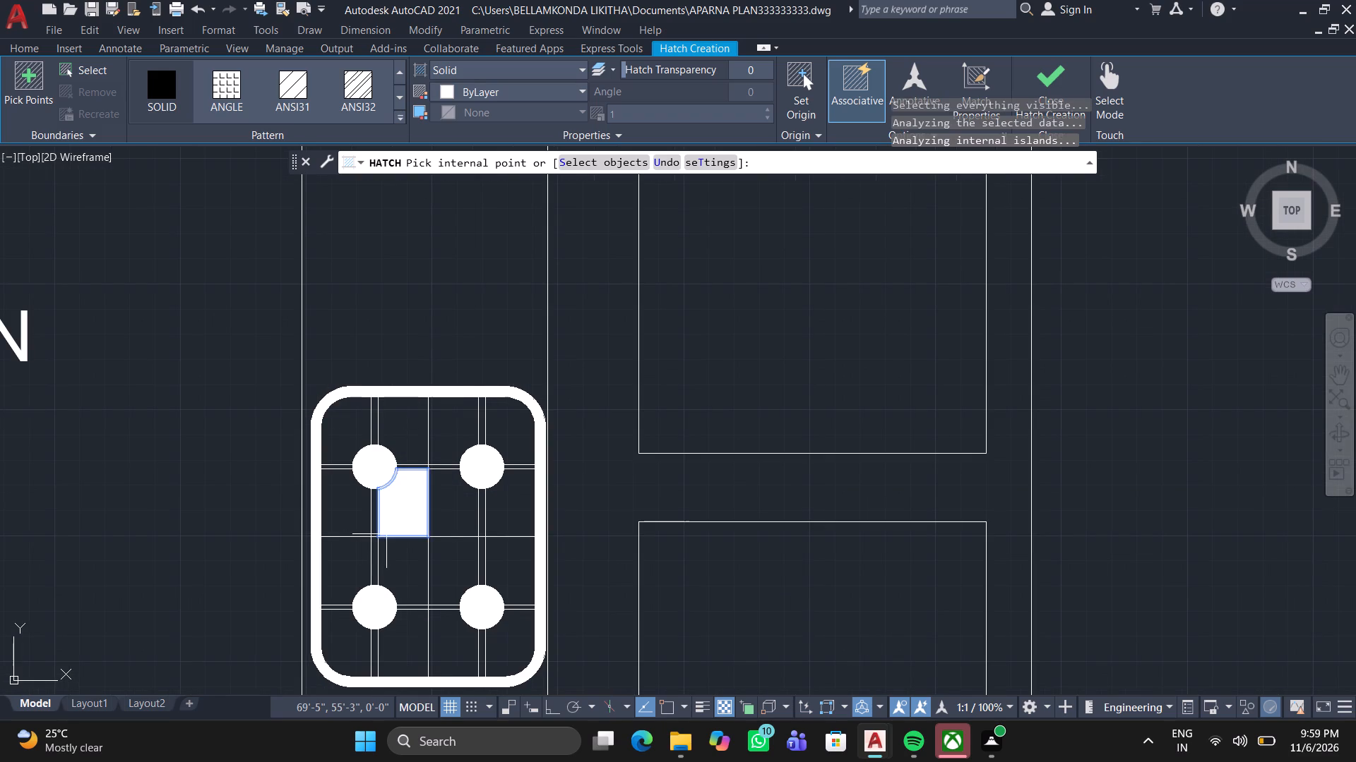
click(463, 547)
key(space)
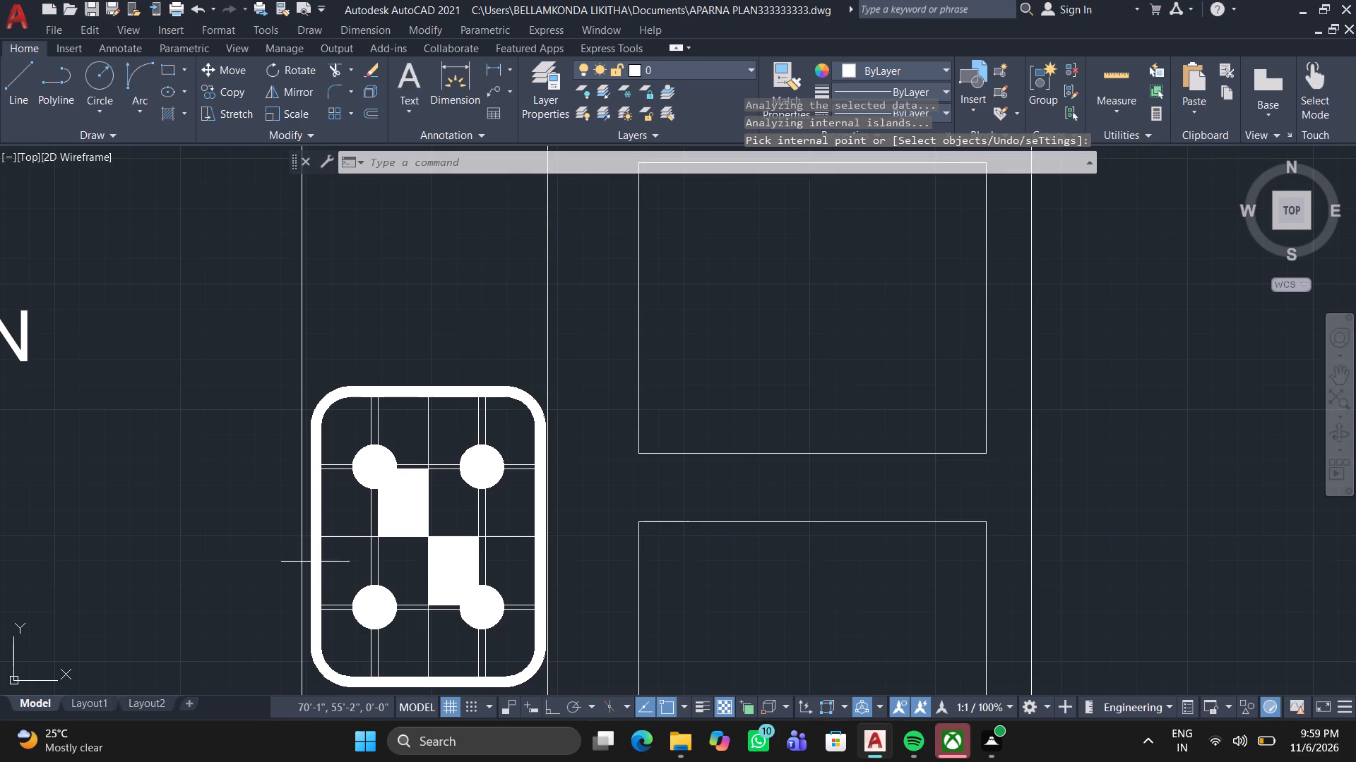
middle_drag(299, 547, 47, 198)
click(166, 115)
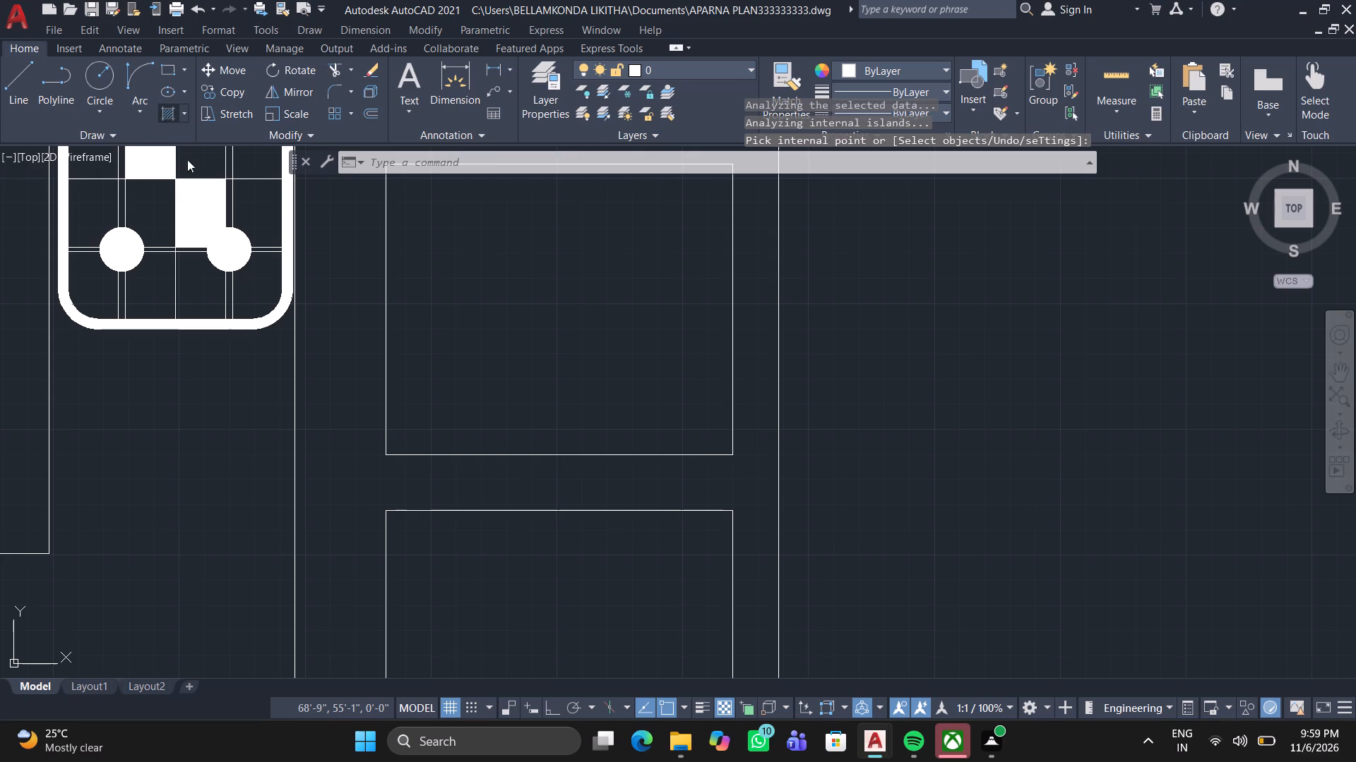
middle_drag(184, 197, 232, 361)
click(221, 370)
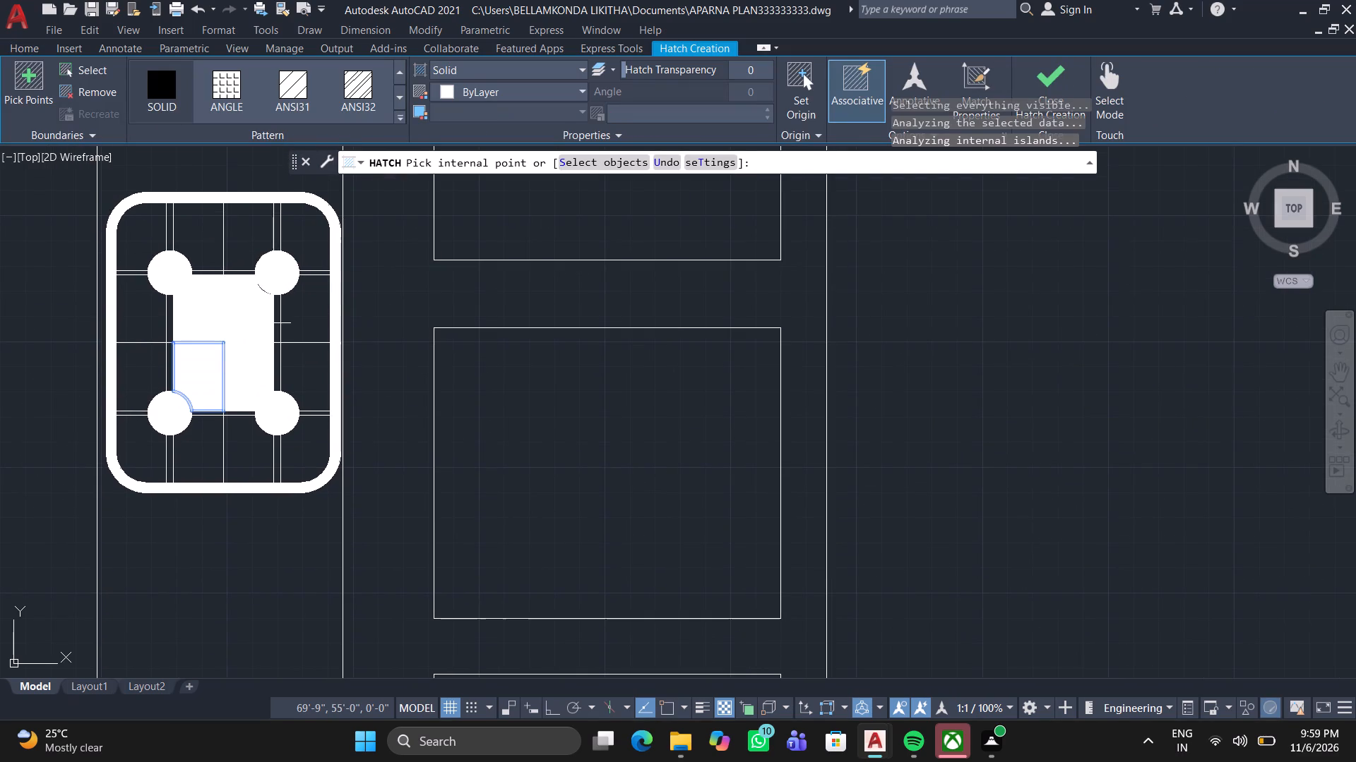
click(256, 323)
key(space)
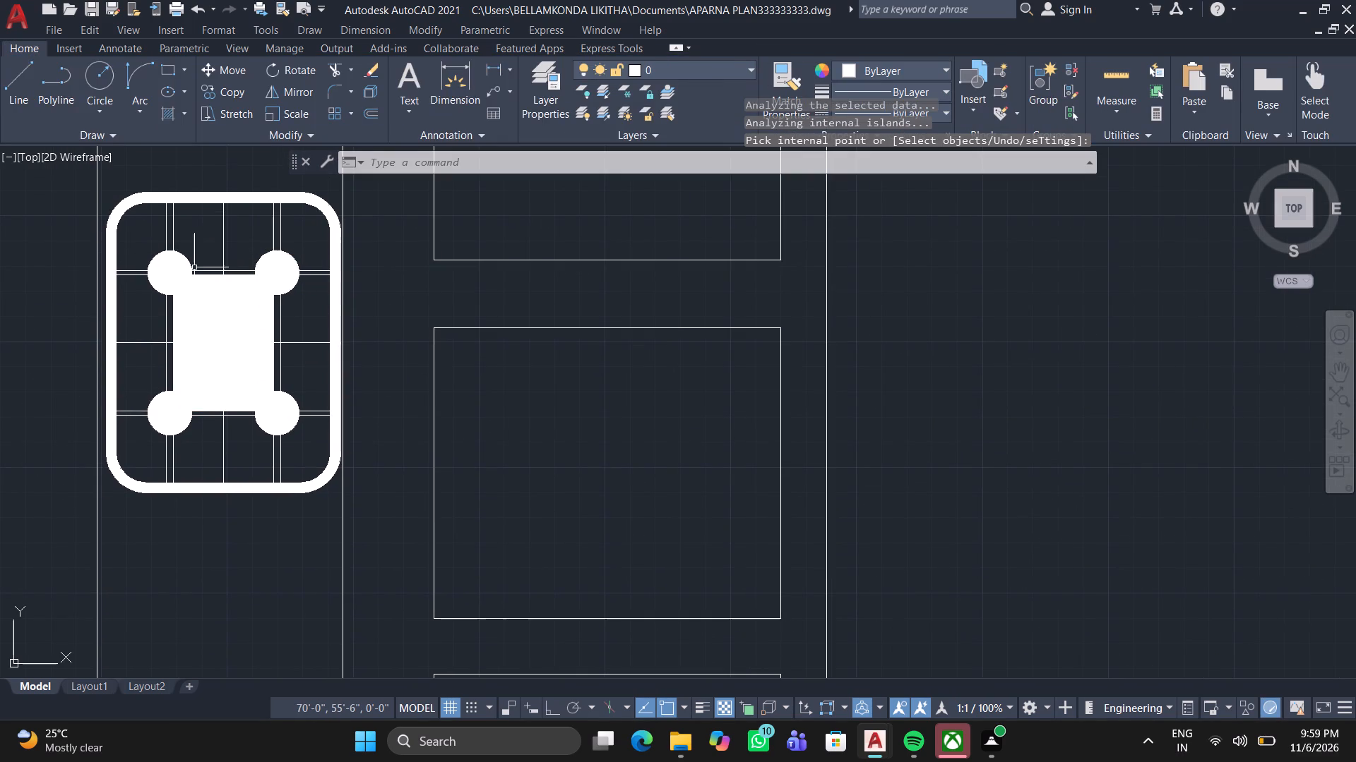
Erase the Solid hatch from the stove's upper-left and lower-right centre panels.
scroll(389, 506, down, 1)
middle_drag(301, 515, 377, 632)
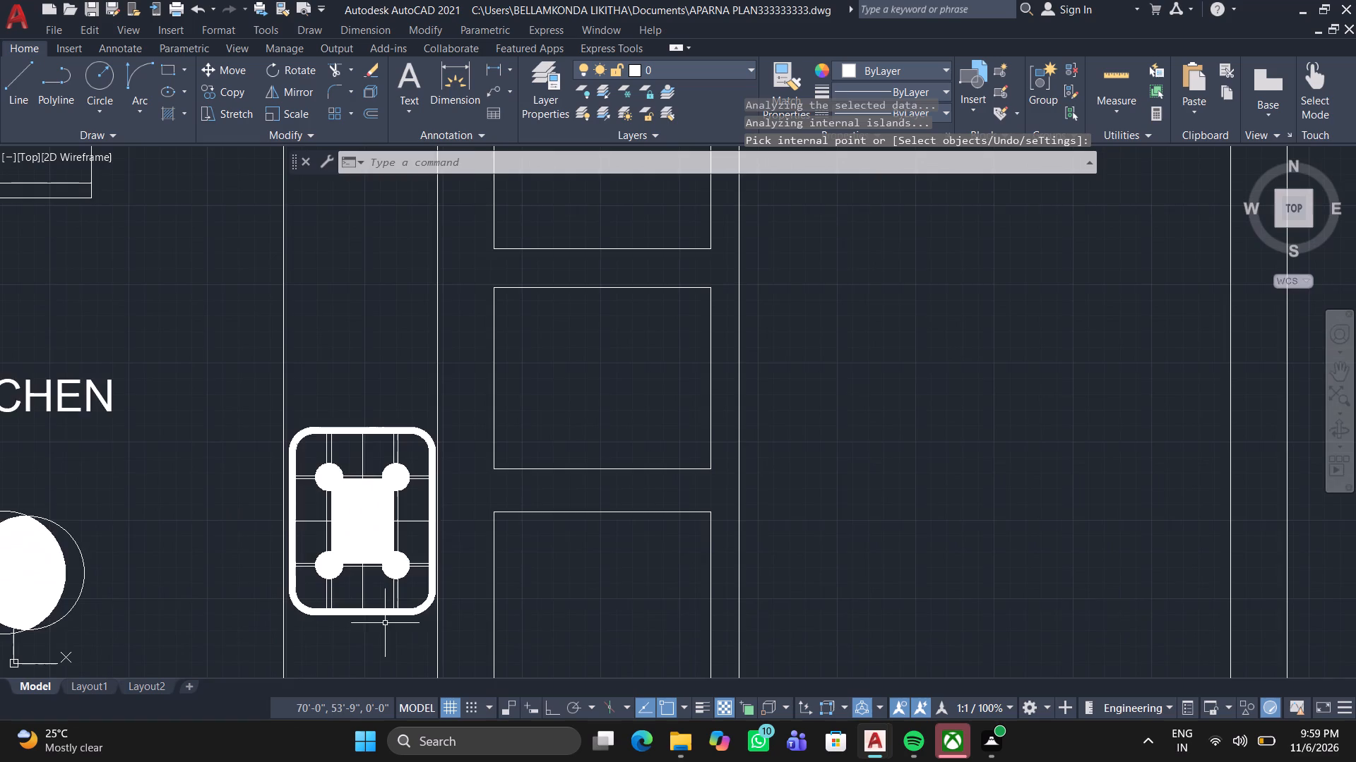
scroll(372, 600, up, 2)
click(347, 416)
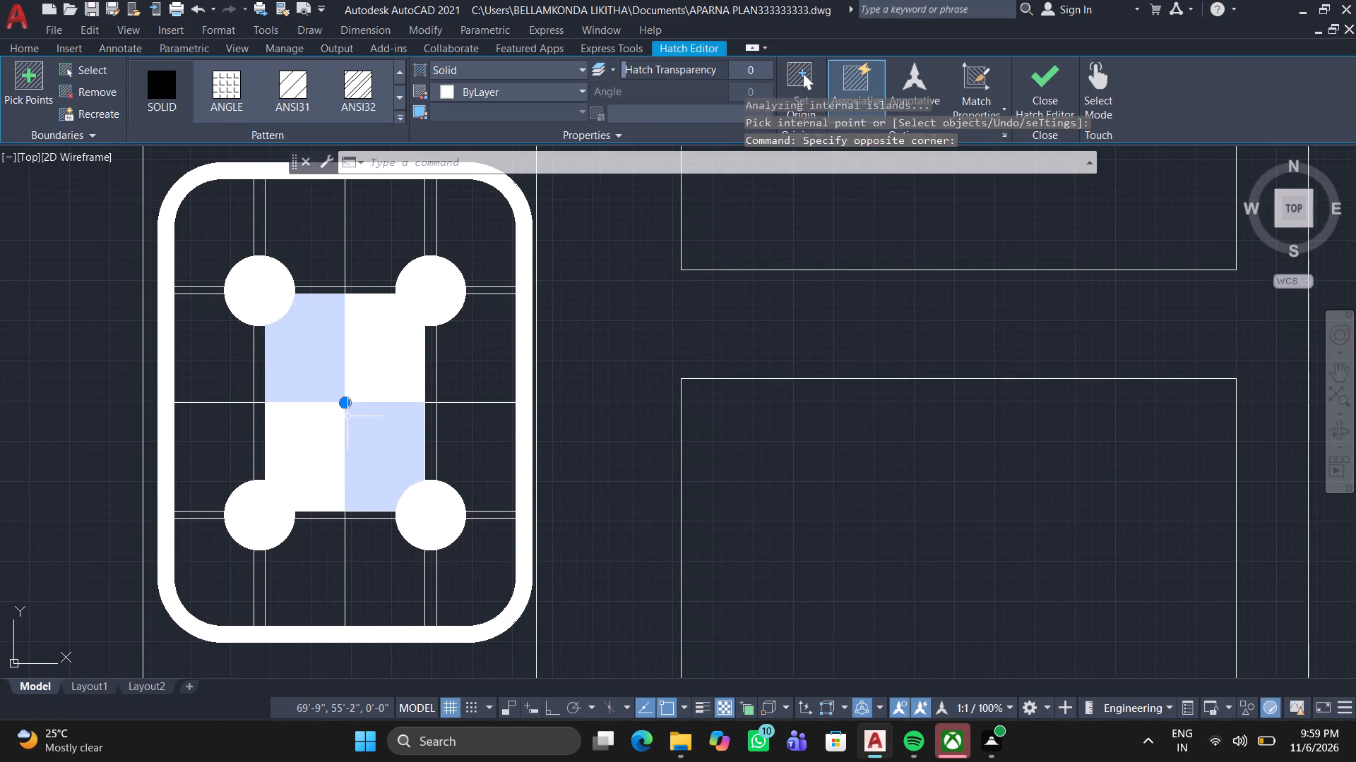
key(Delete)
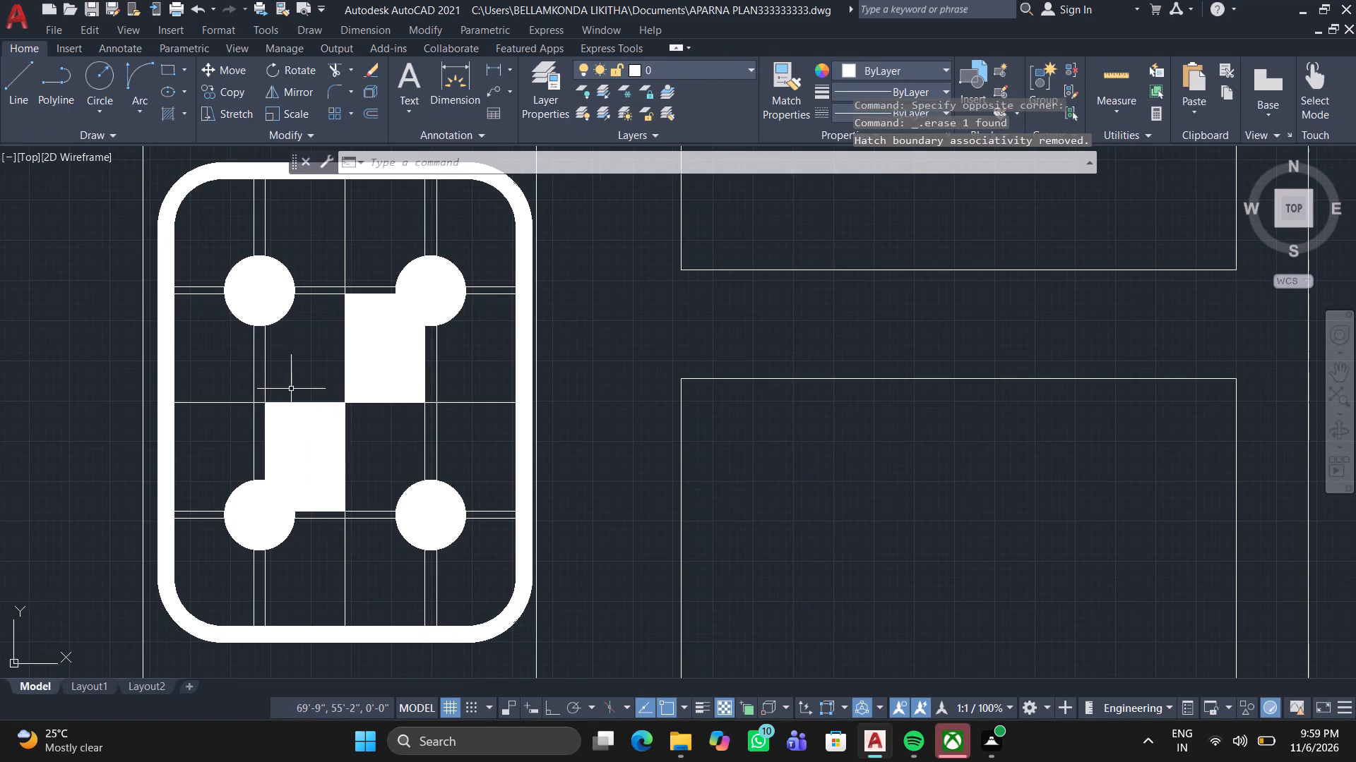
Erase the Solid hatch from the stove's upper-left burner.
middle_drag(290, 384, 350, 424)
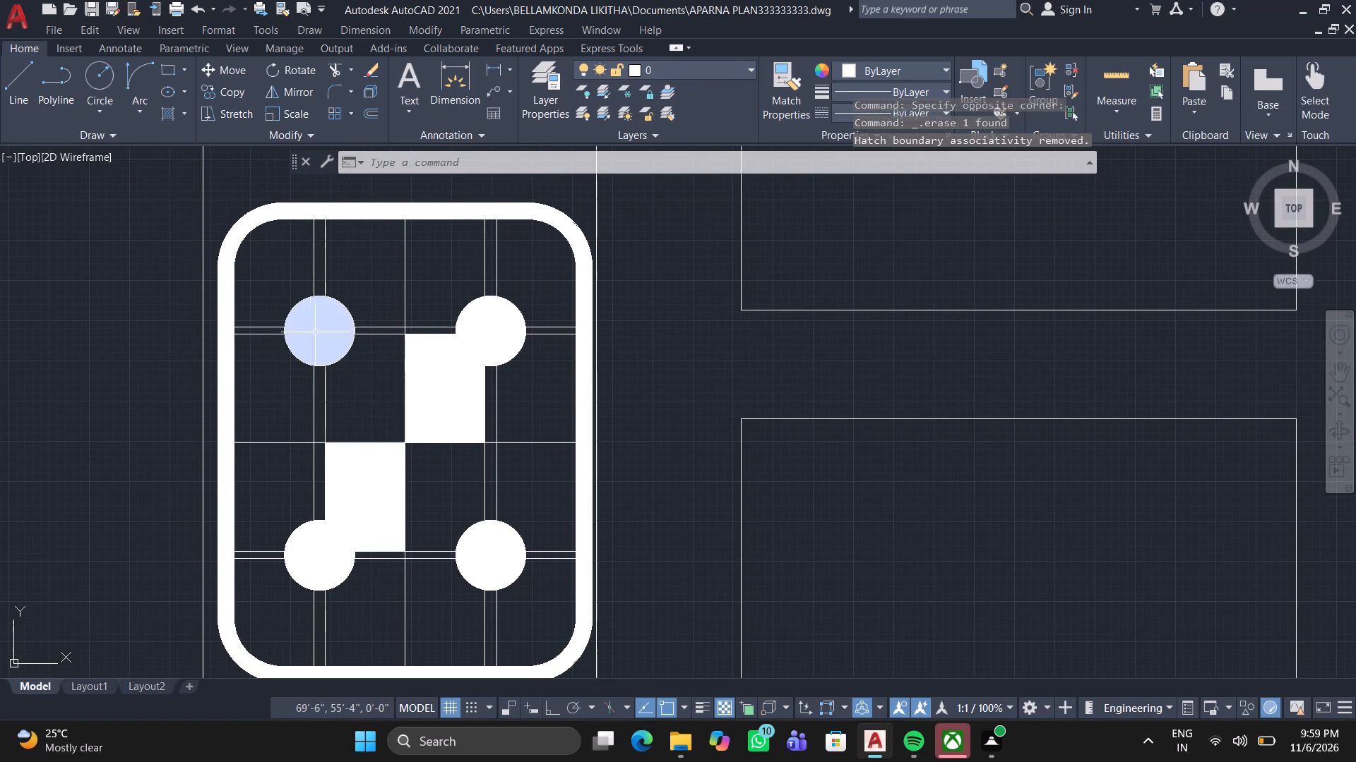
click(315, 332)
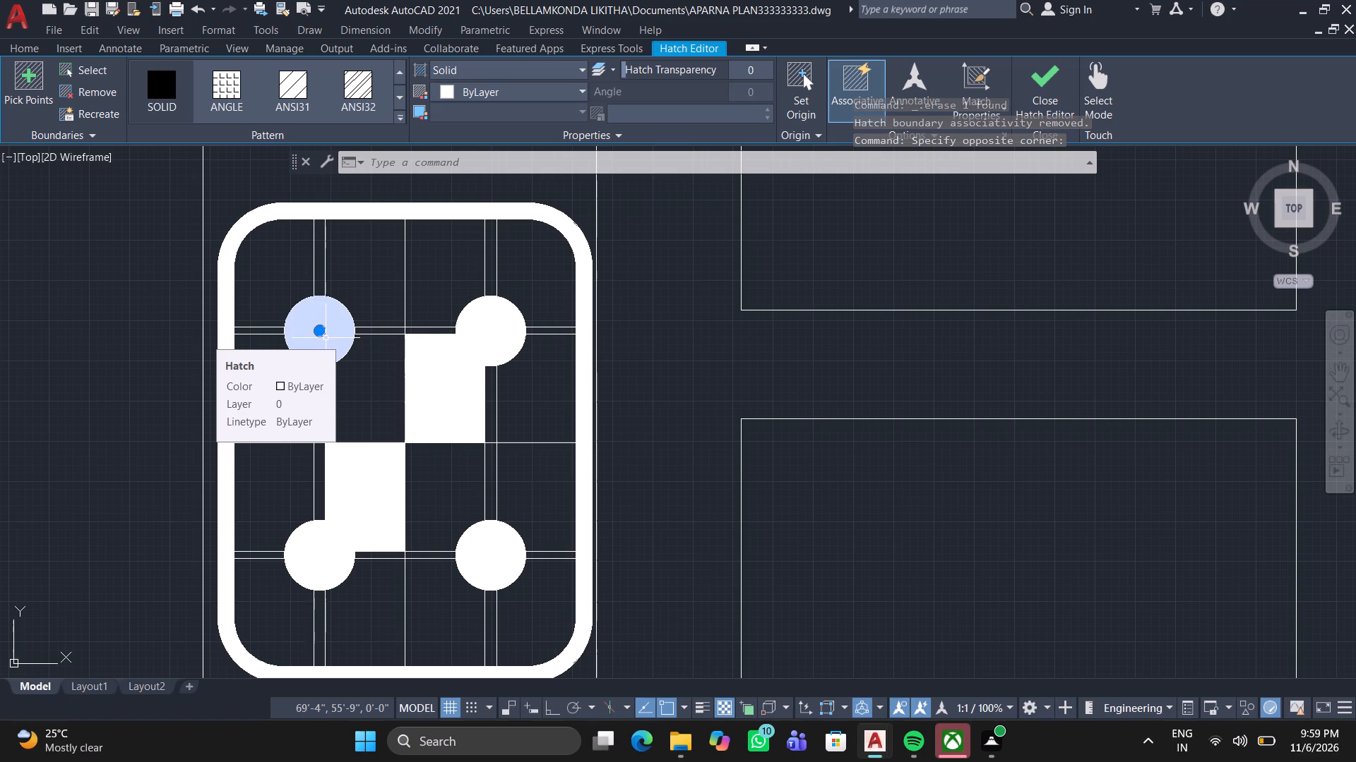
key(Delete)
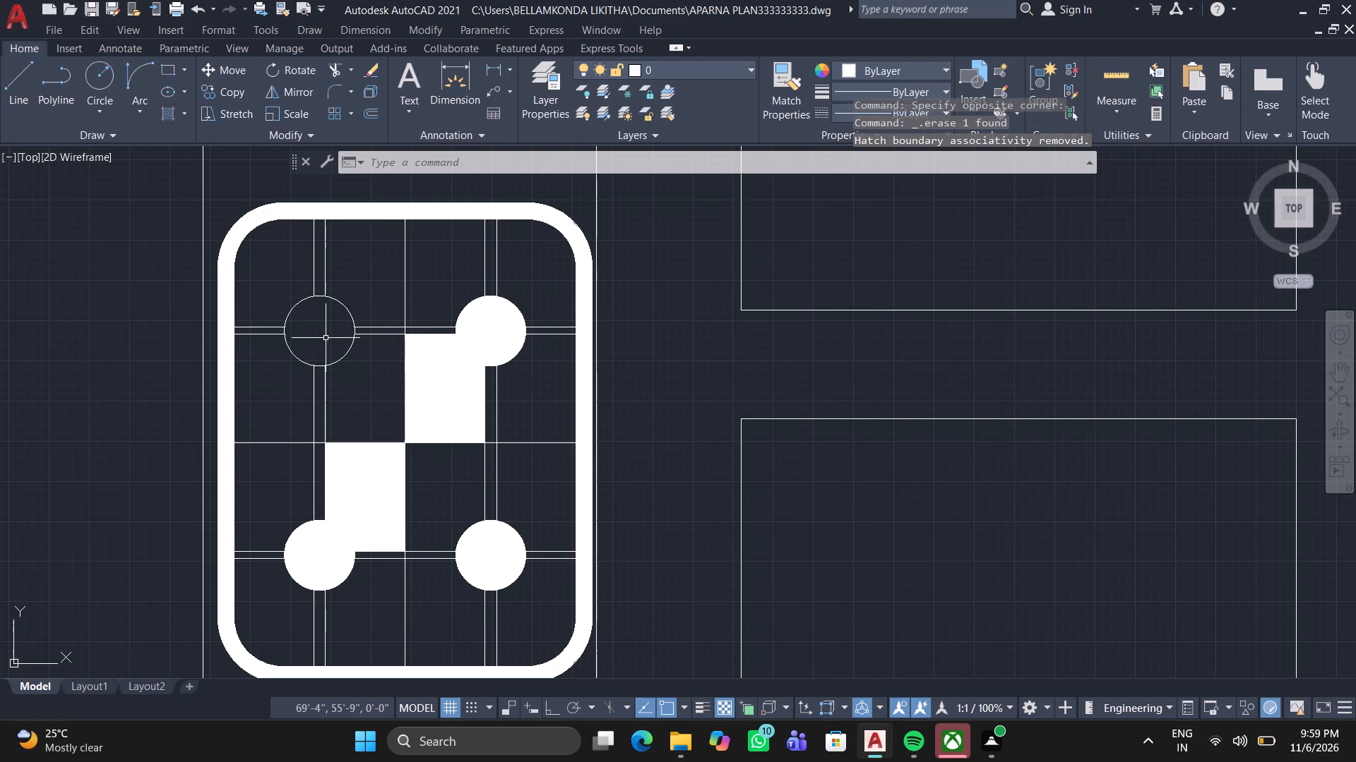
double_click(288, 206)
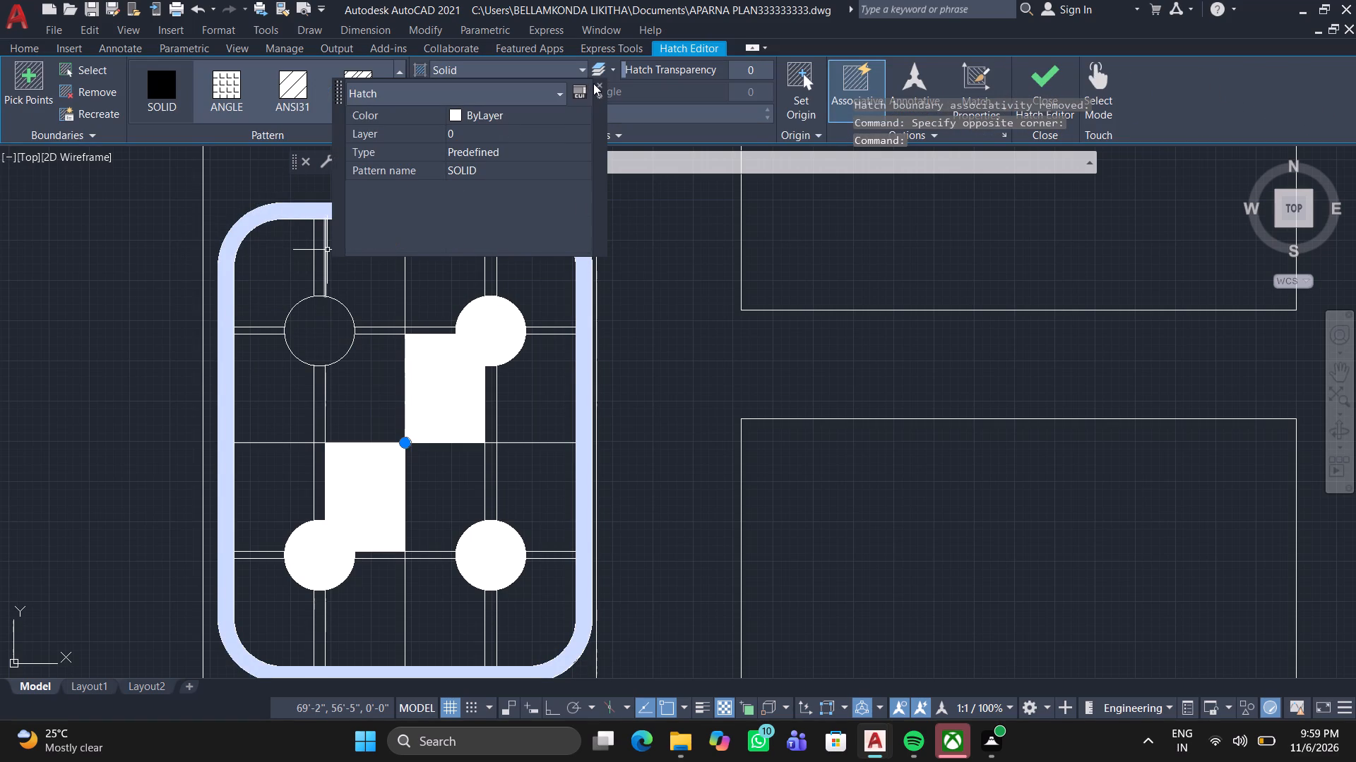
click(599, 79)
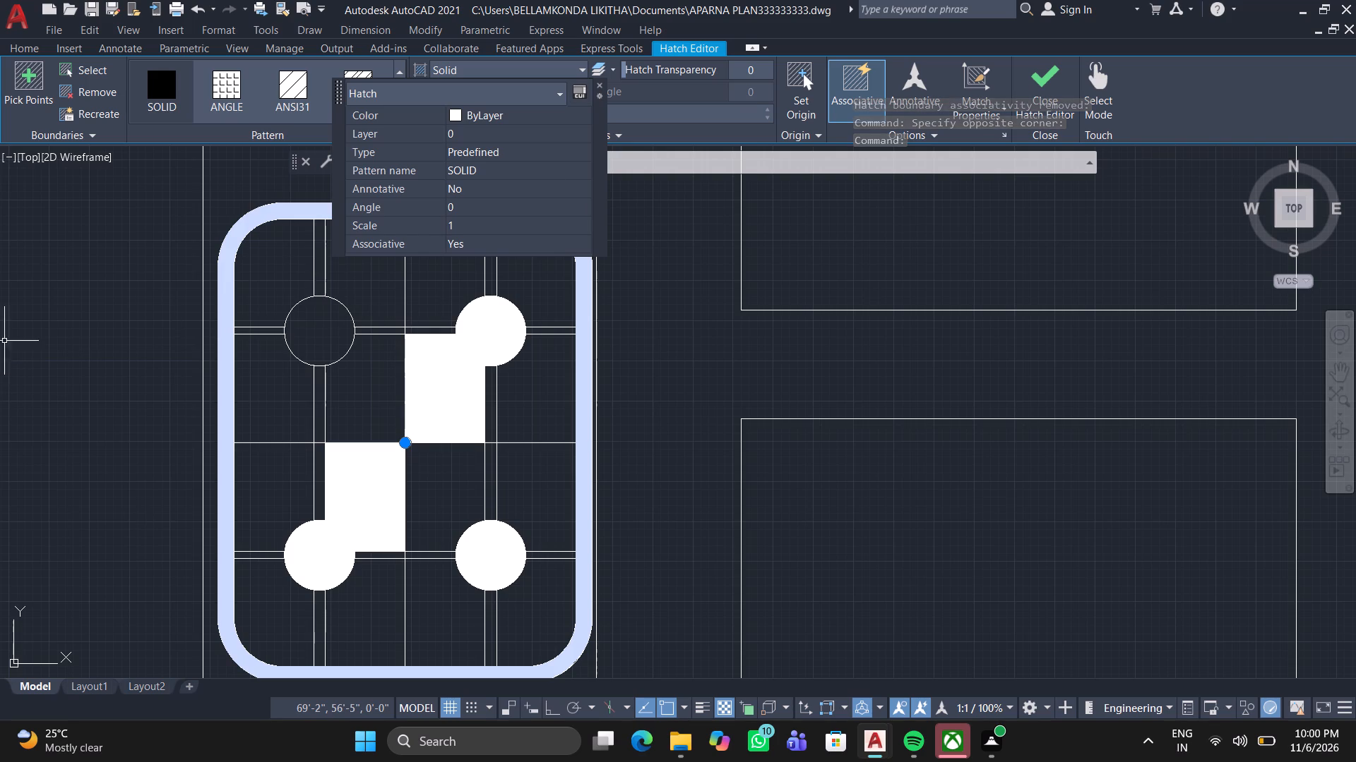
click(6, 340)
click(34, 301)
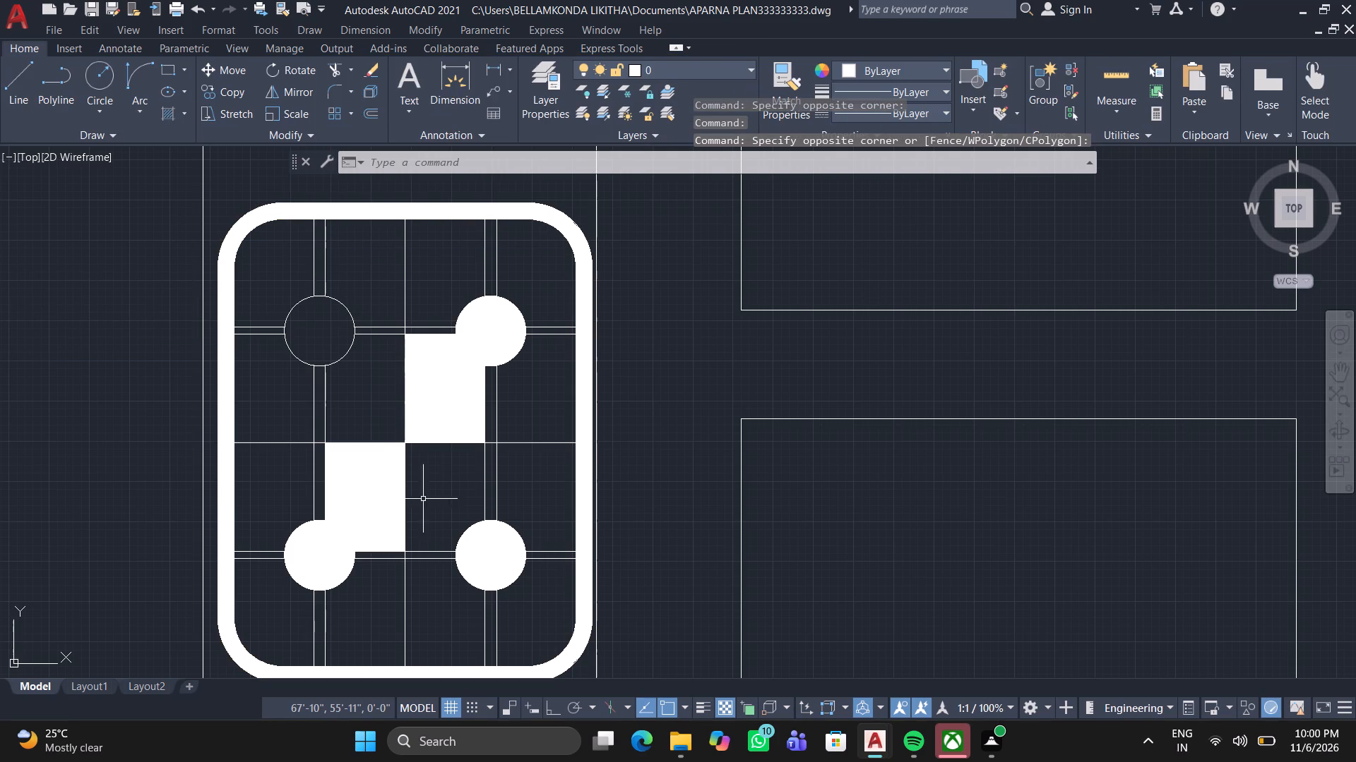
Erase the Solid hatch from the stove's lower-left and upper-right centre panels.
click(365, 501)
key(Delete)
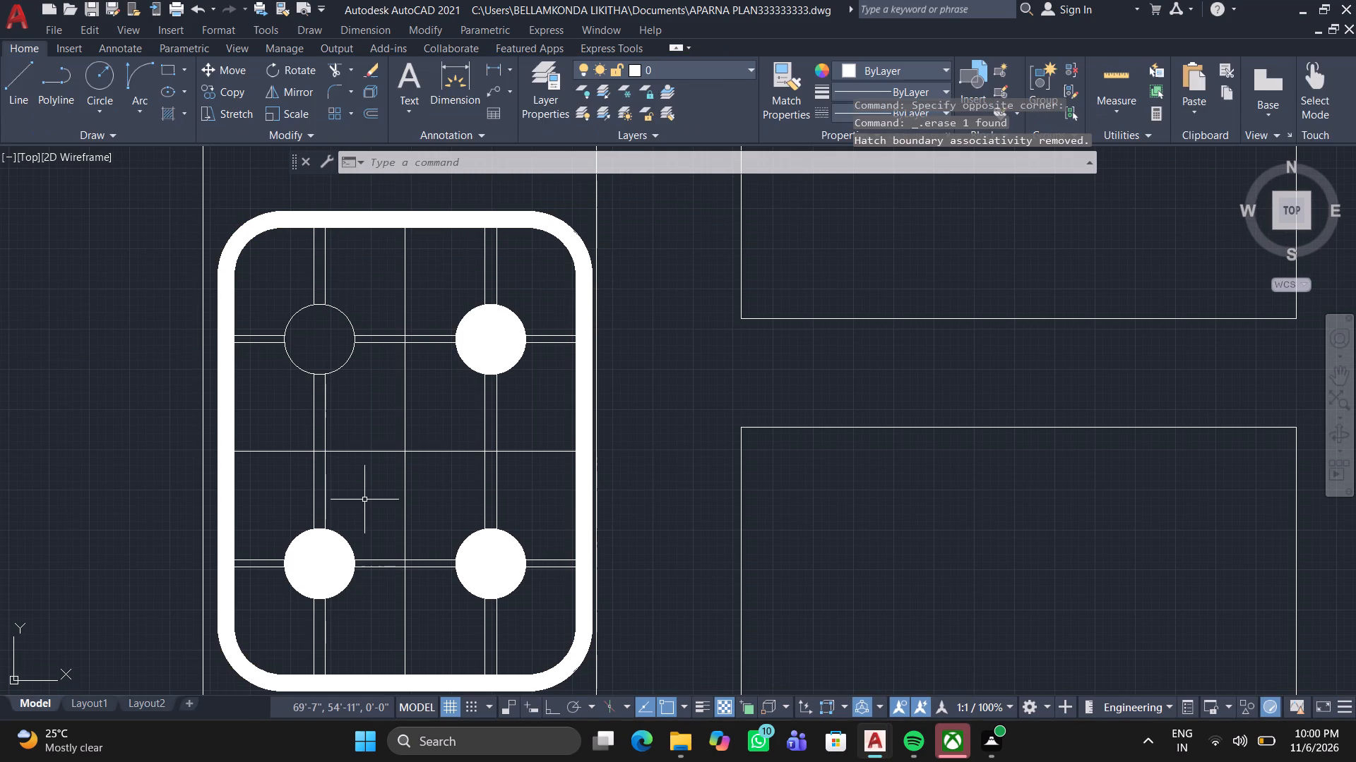
Erase the Solid hatches from the stove's upper-right burner and from the rim between its rounded outlines.
click(478, 334)
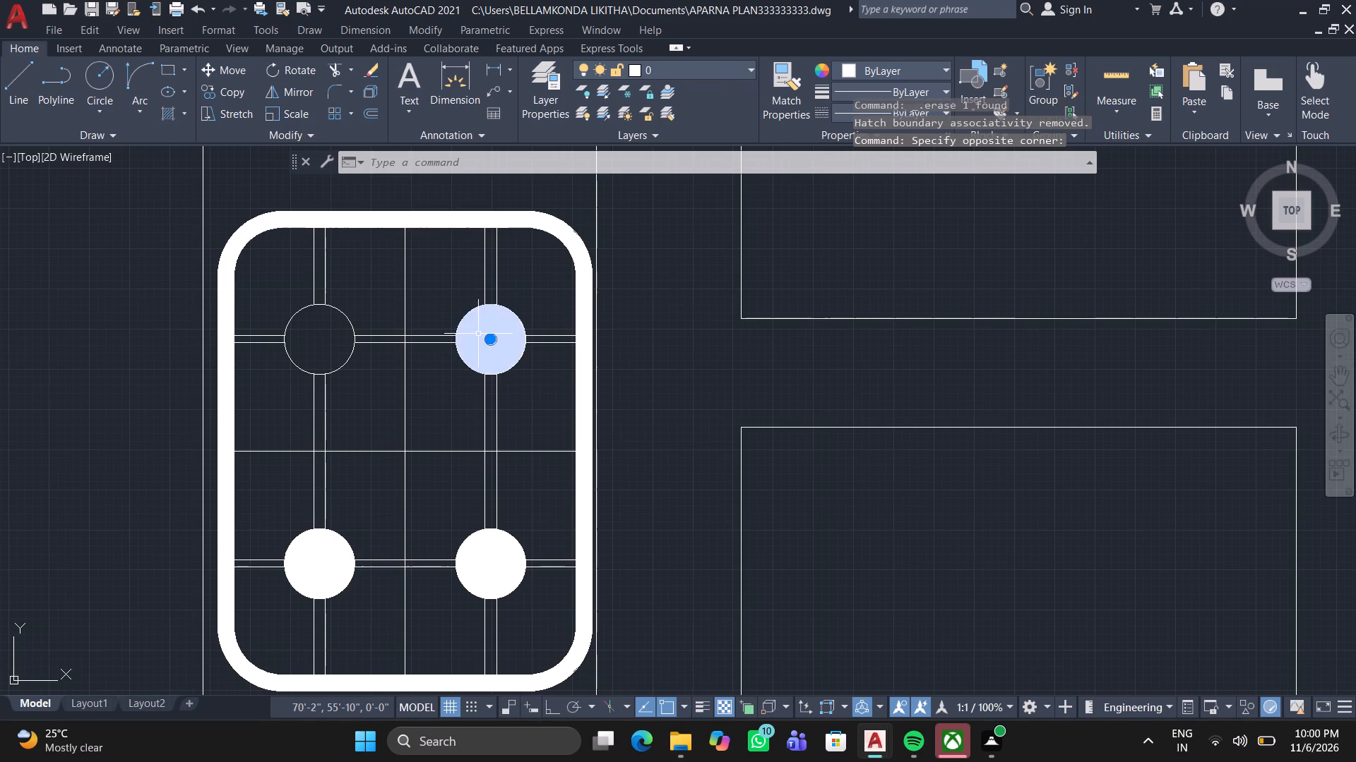
key(Delete)
click(406, 210)
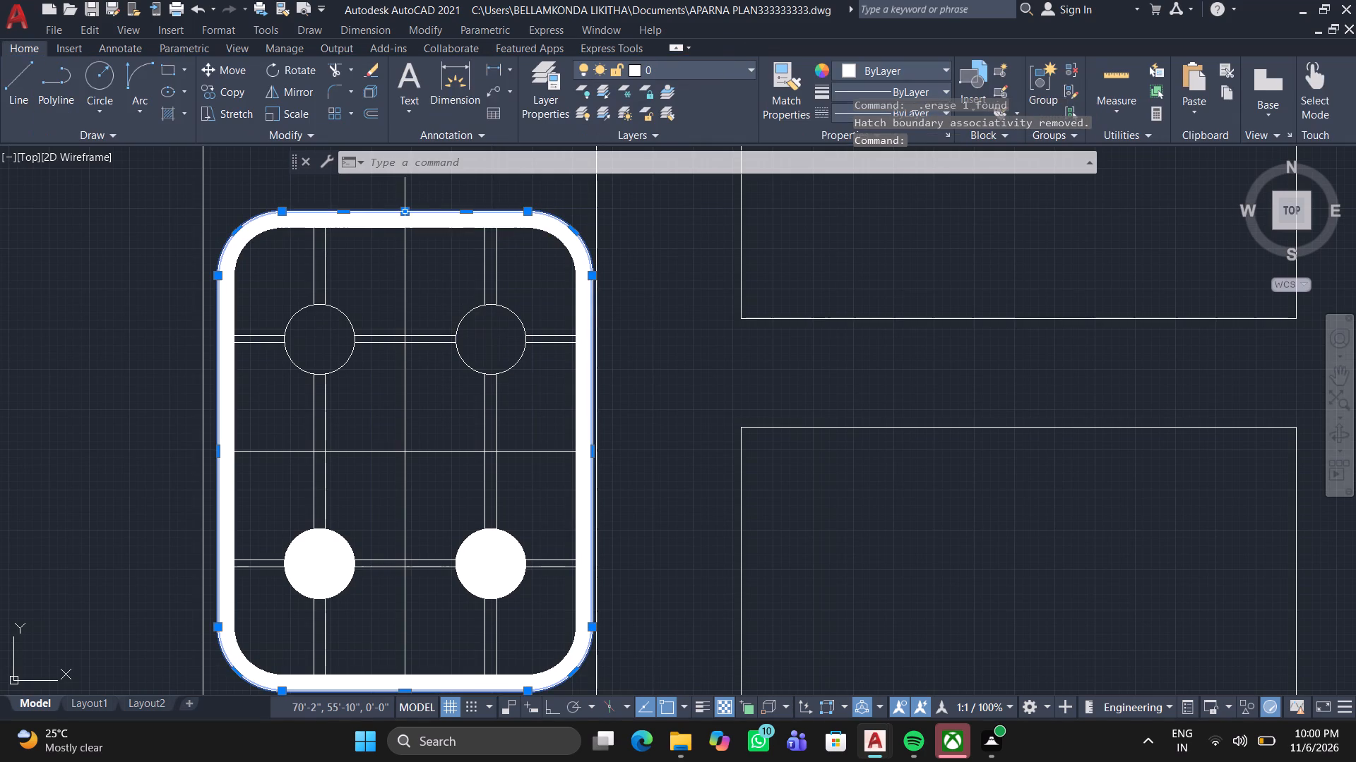
scroll(406, 210, up, 1)
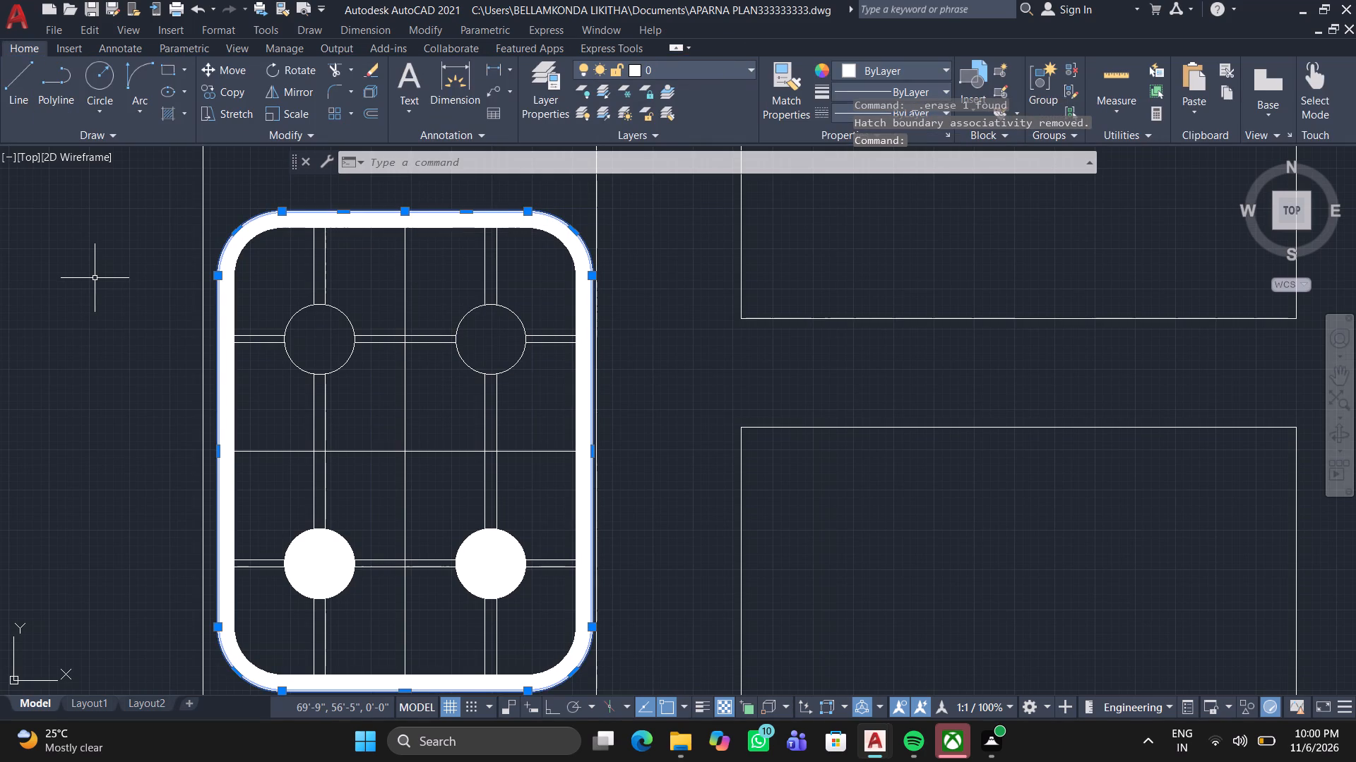
key(Escape)
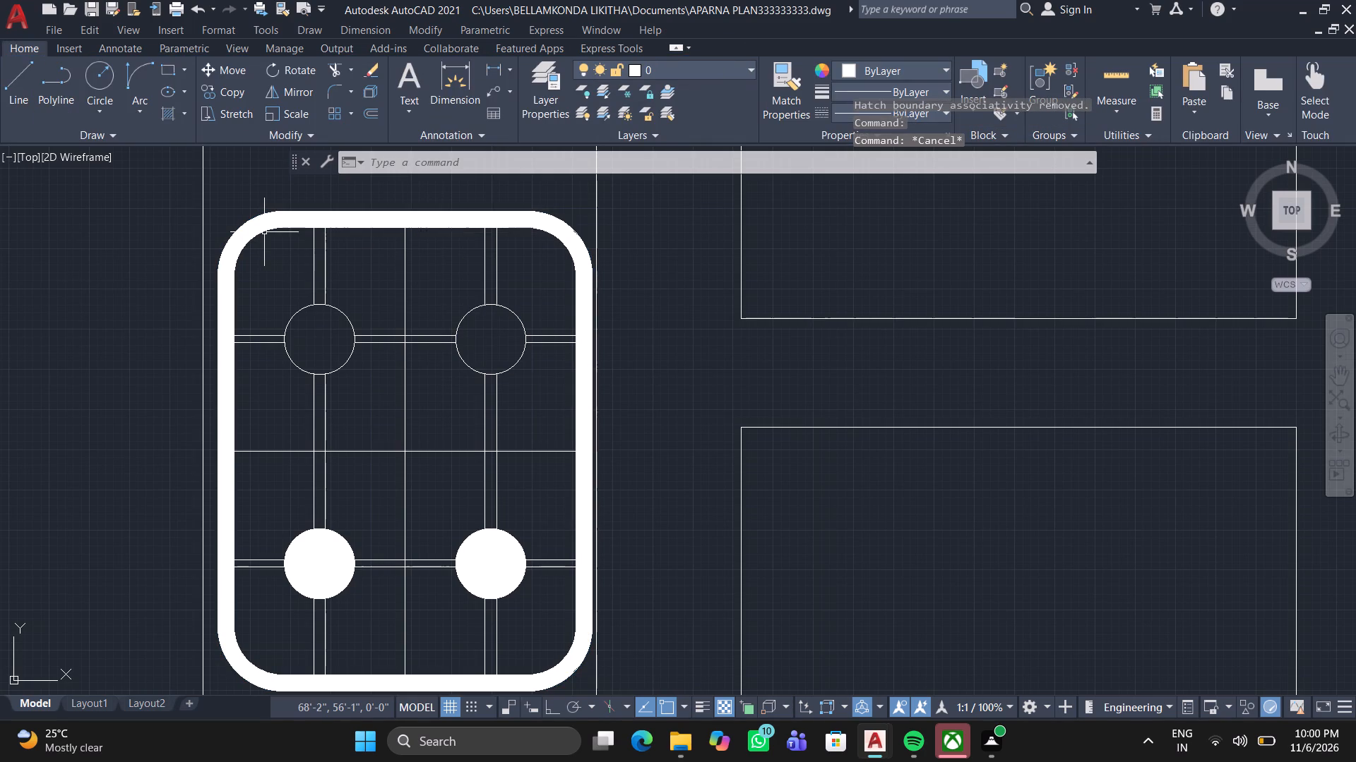
click(263, 222)
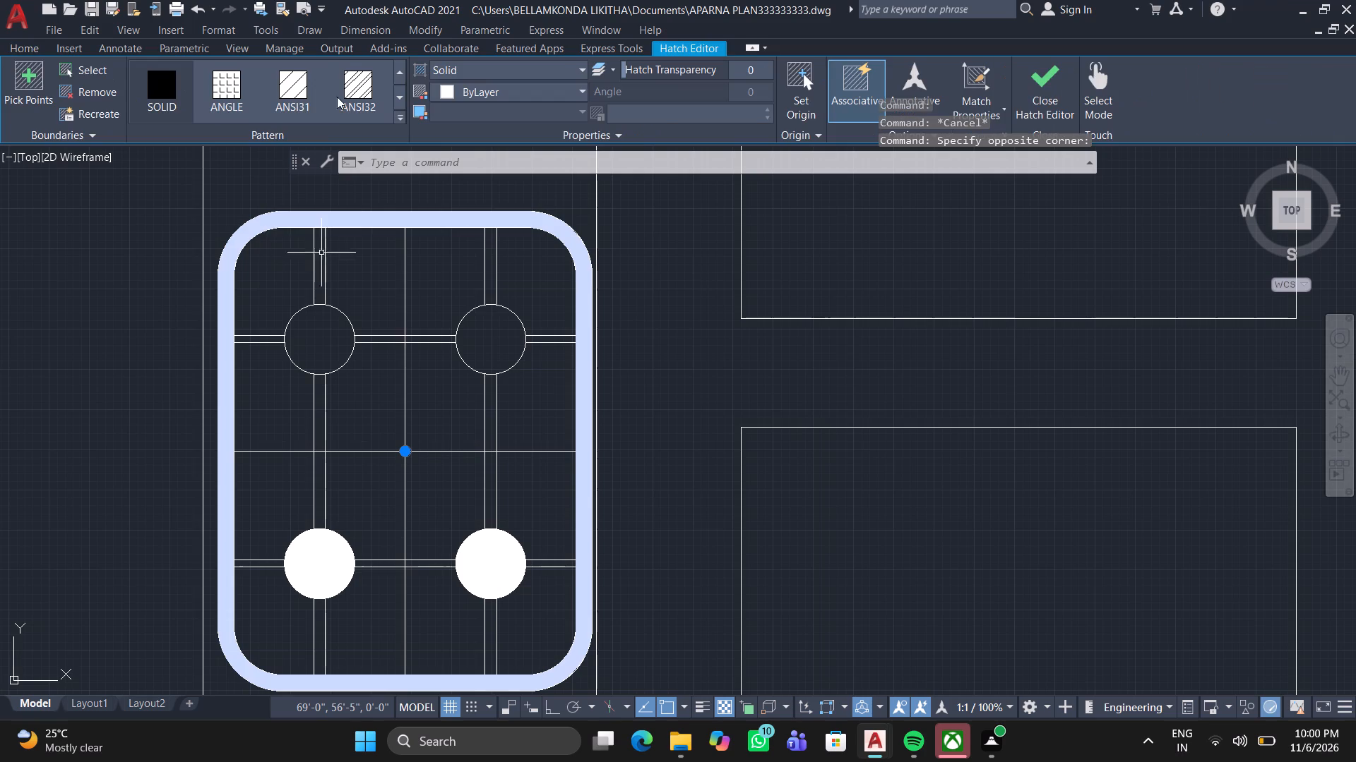
key(Delete)
Erase the Solid hatches from the stove's two lower burners.
middle_drag(331, 243, 331, 231)
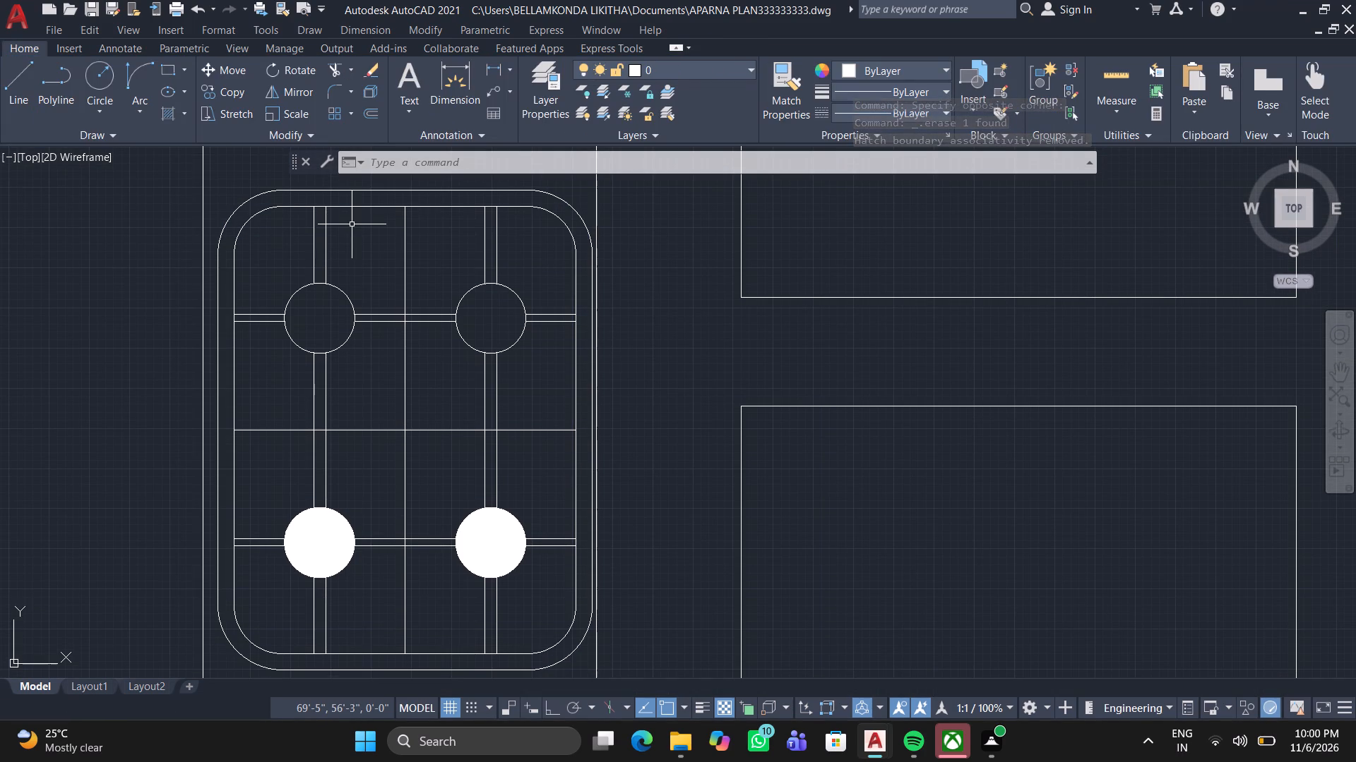
middle_drag(342, 389, 342, 325)
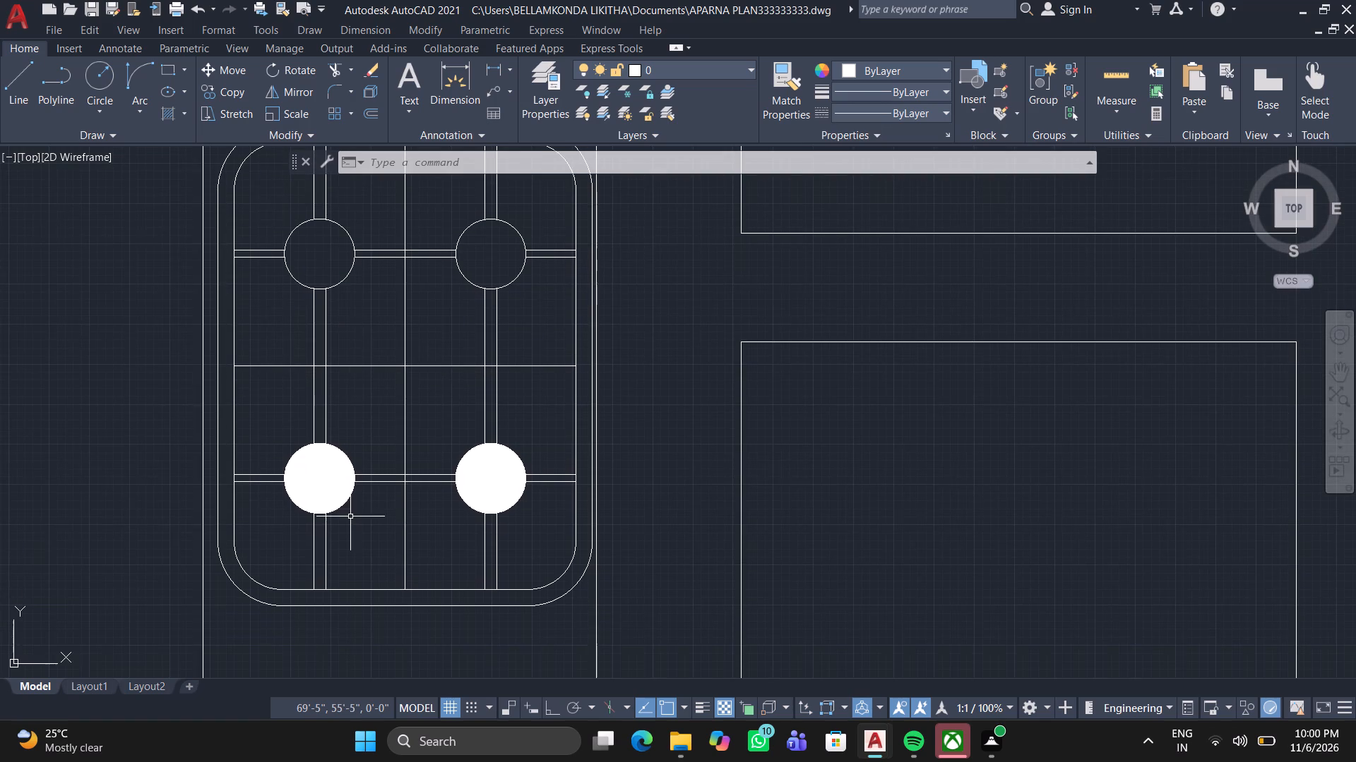
click(316, 478)
key(Delete)
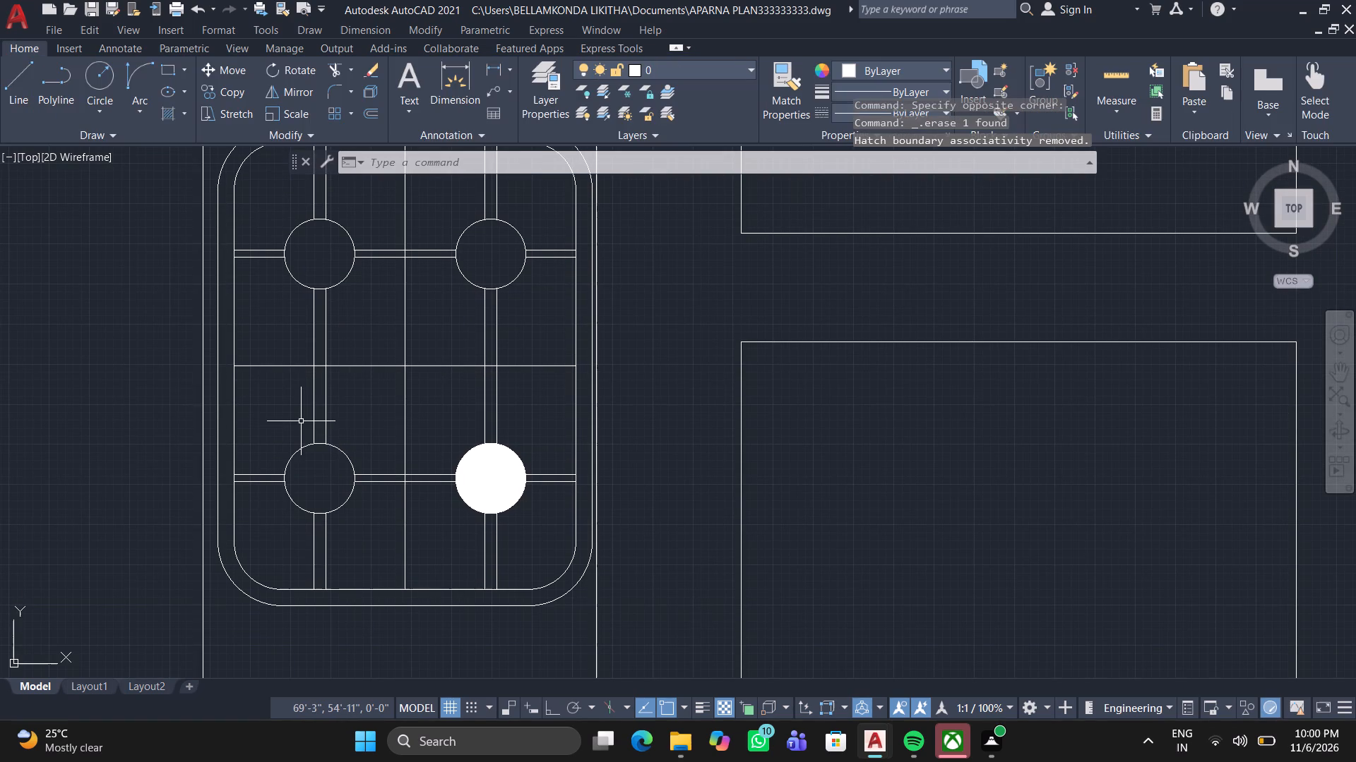
click(493, 485)
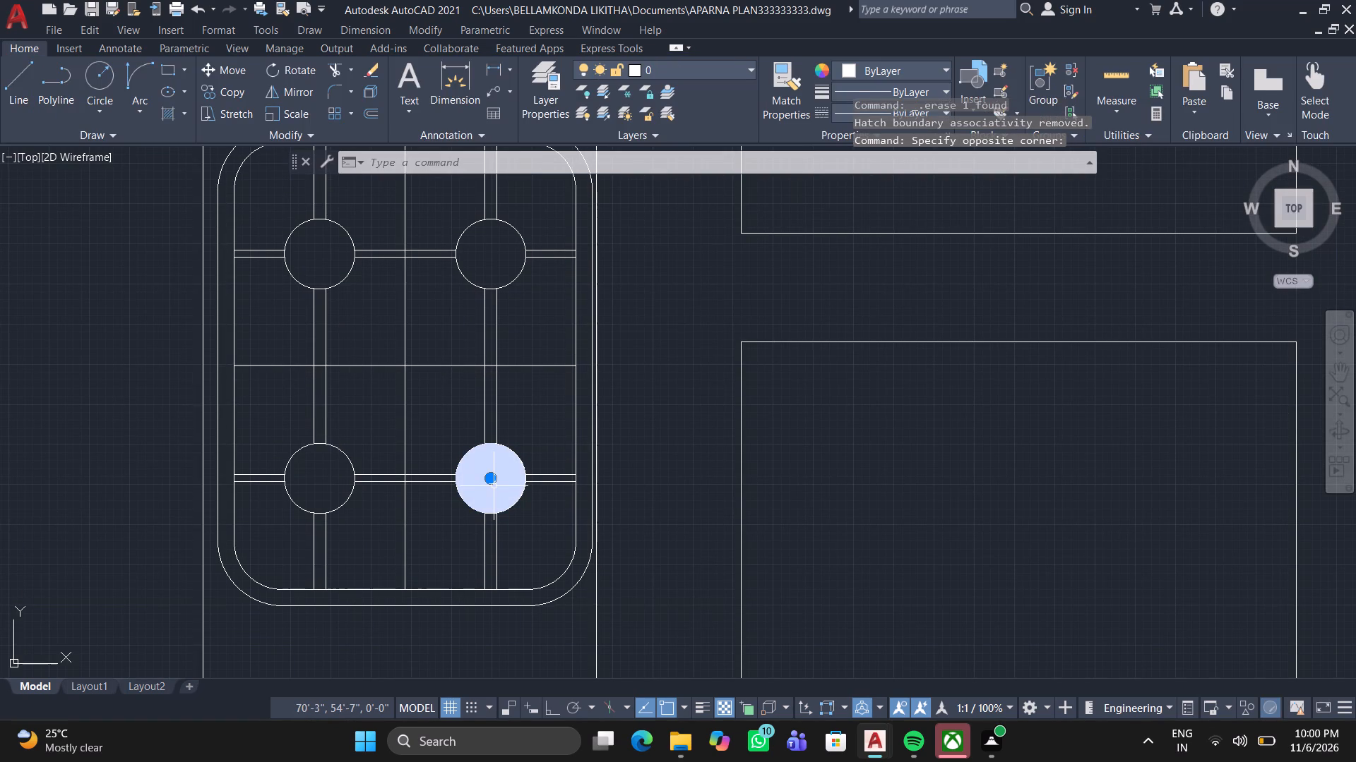
key(Insert)
key(Delete)
click(495, 487)
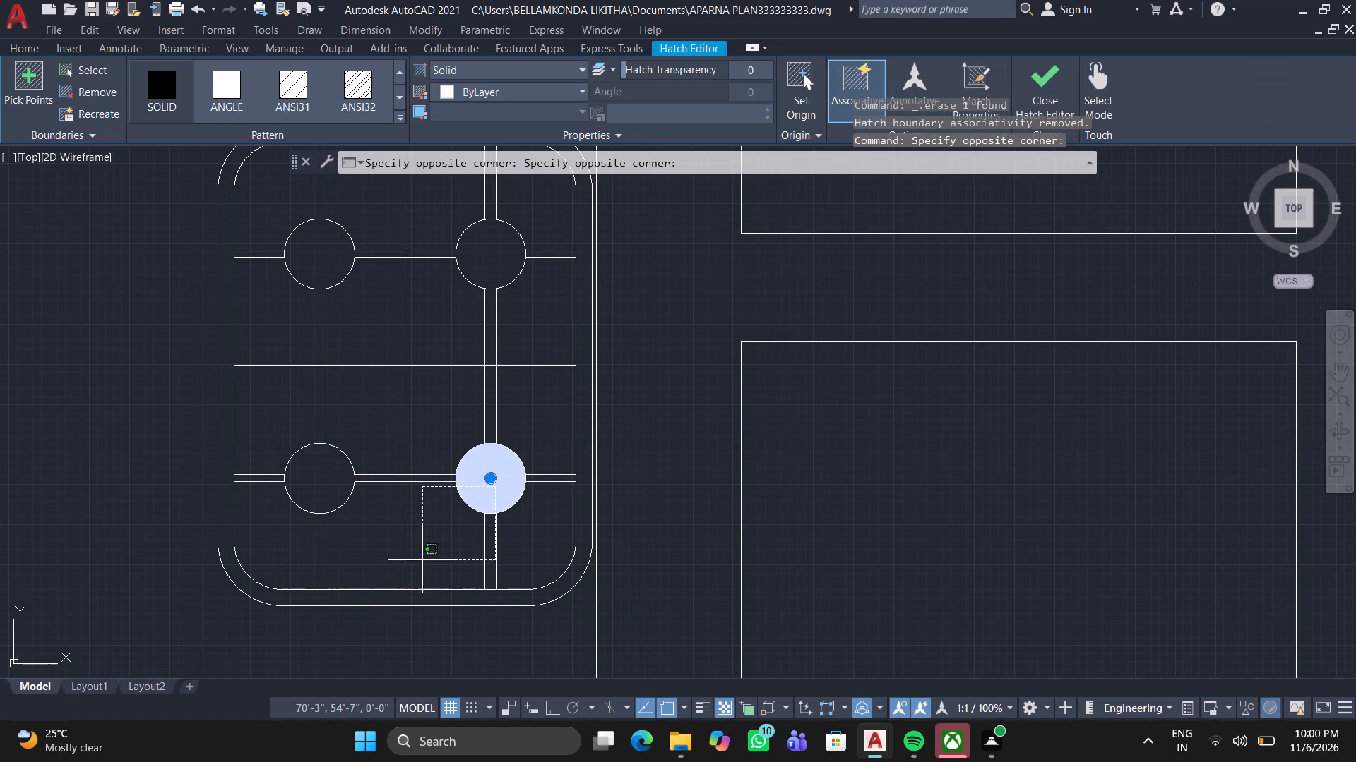
key(Escape)
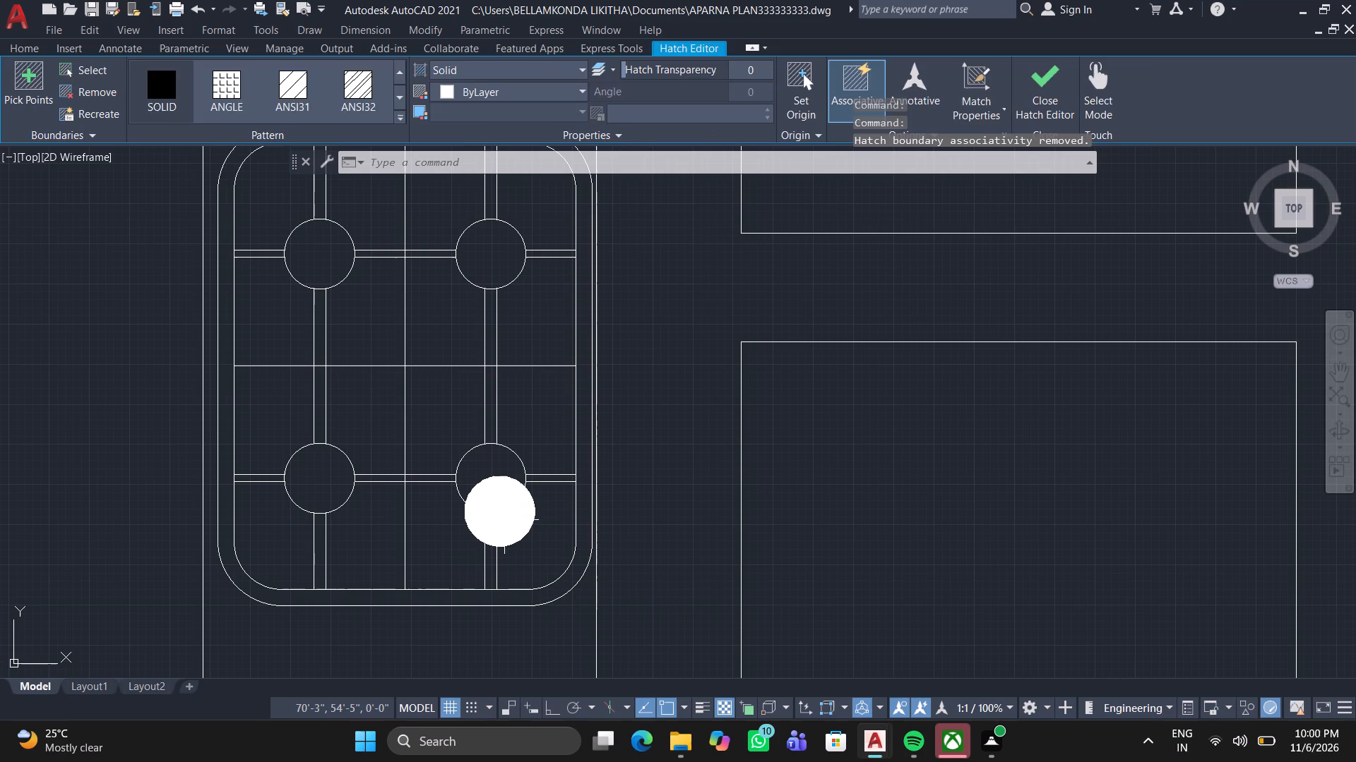
click(488, 497)
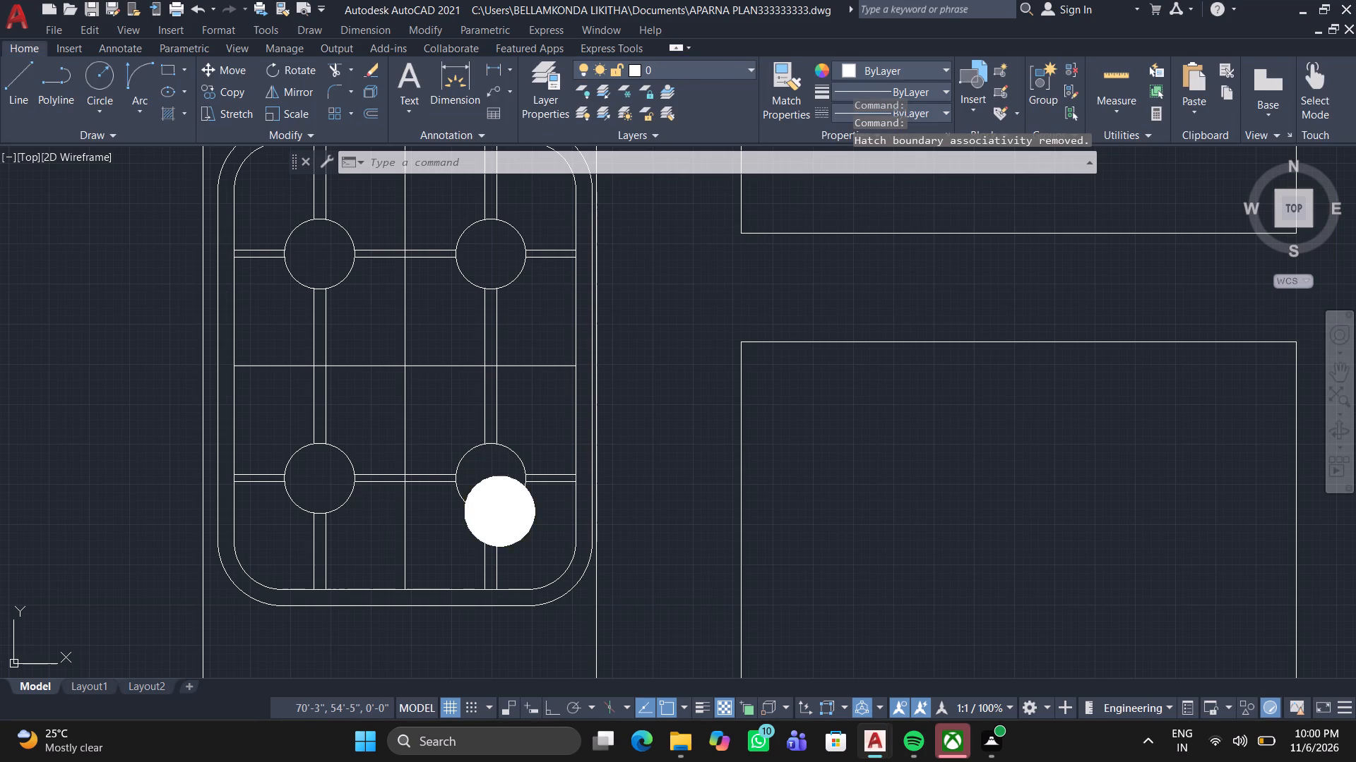
key(Delete)
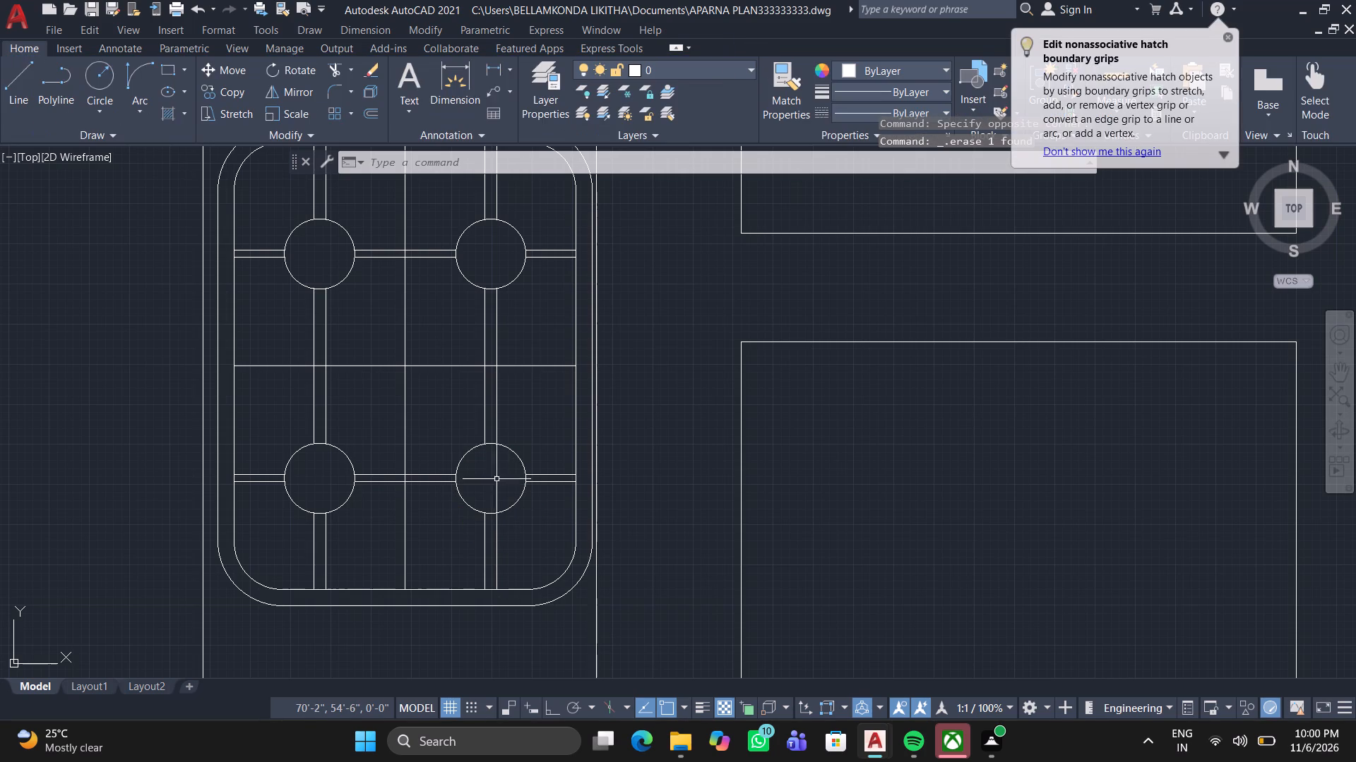
Draw a rectangle for the fixture inside the kitchen's lower counter, near the counter's left end.
scroll(324, 435, down, 2)
middle_drag(340, 477, 498, 372)
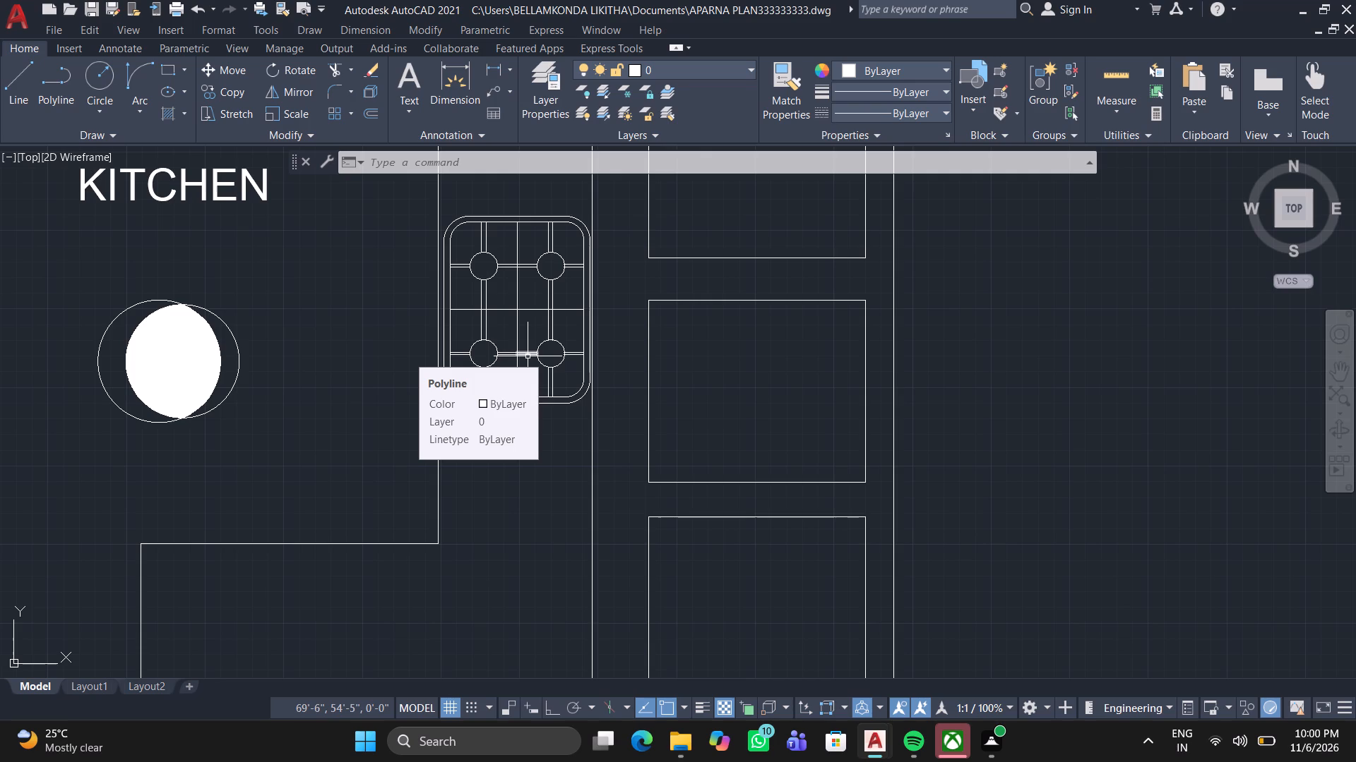
scroll(614, 433, down, 2)
middle_drag(485, 533, 493, 503)
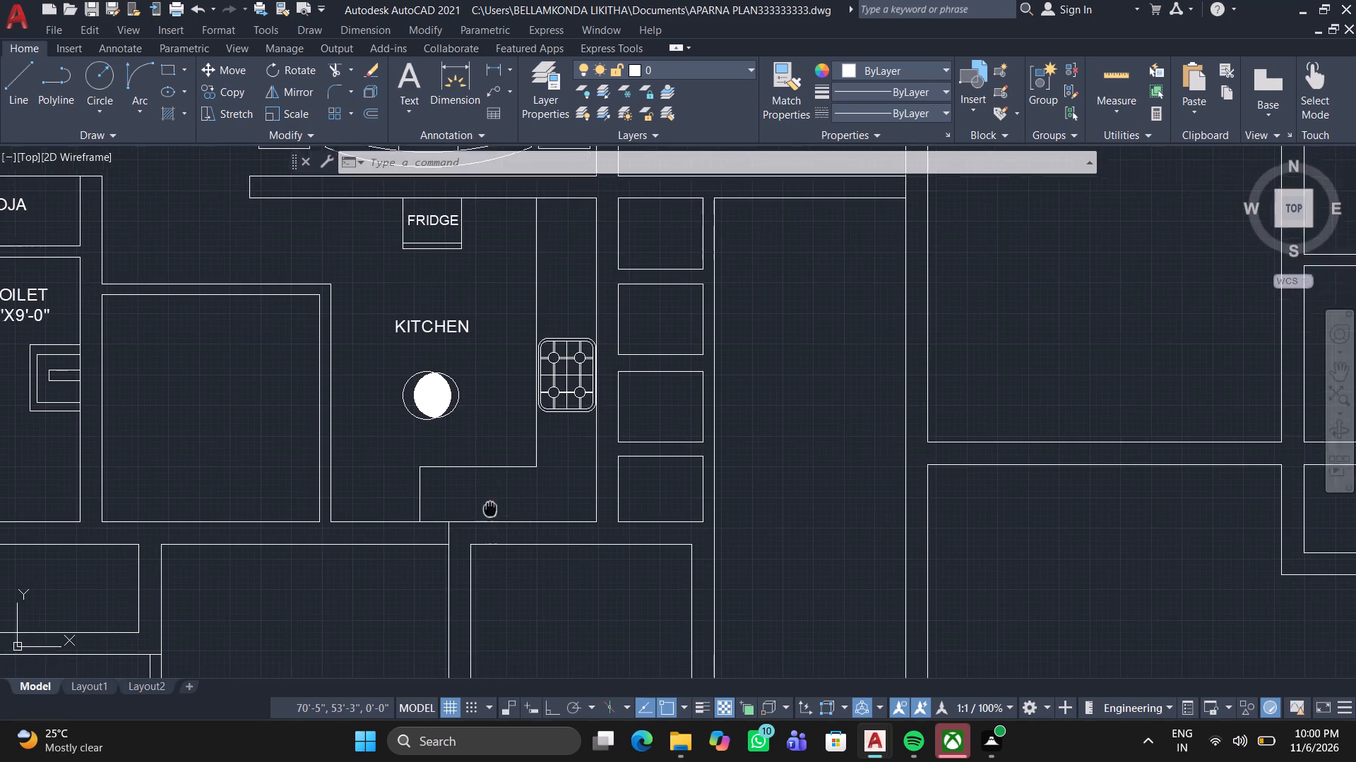
middle_drag(493, 503, 505, 438)
click(169, 67)
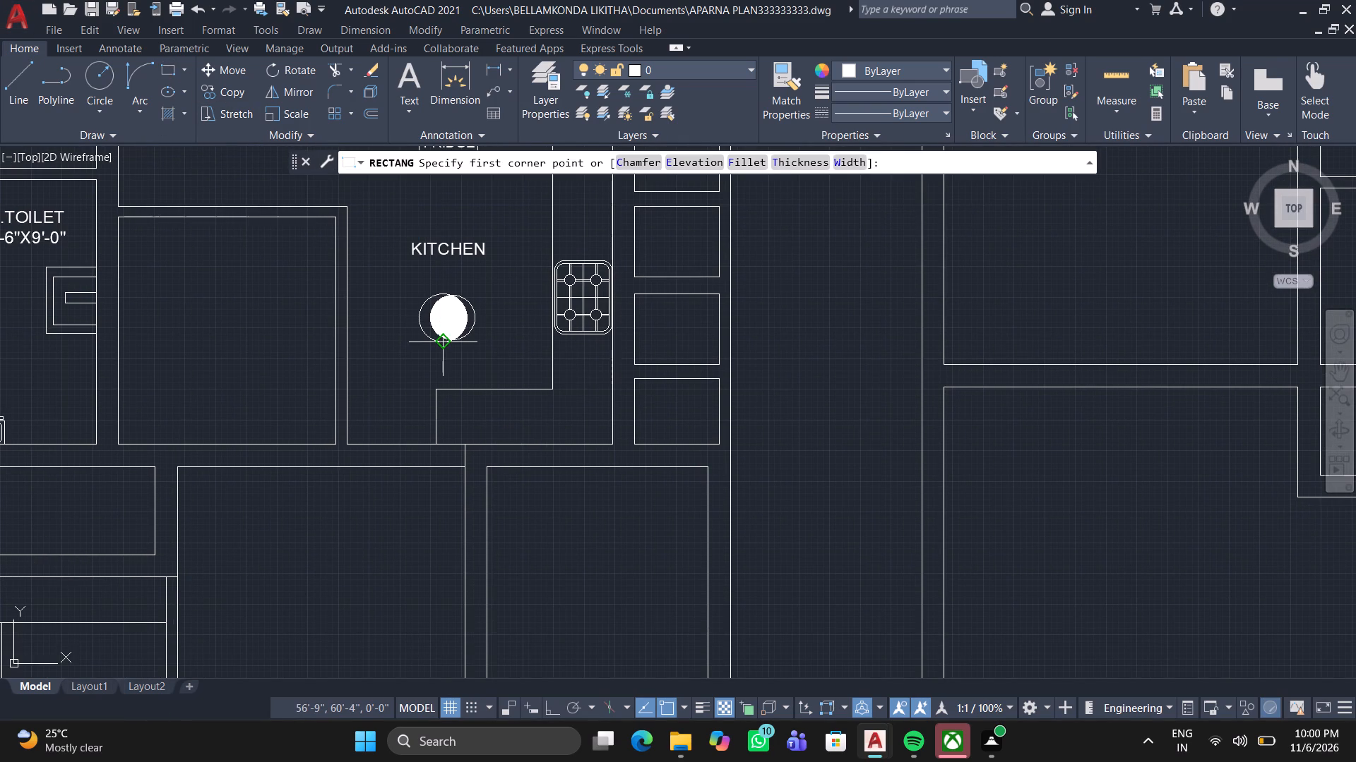
scroll(457, 419, up, 3)
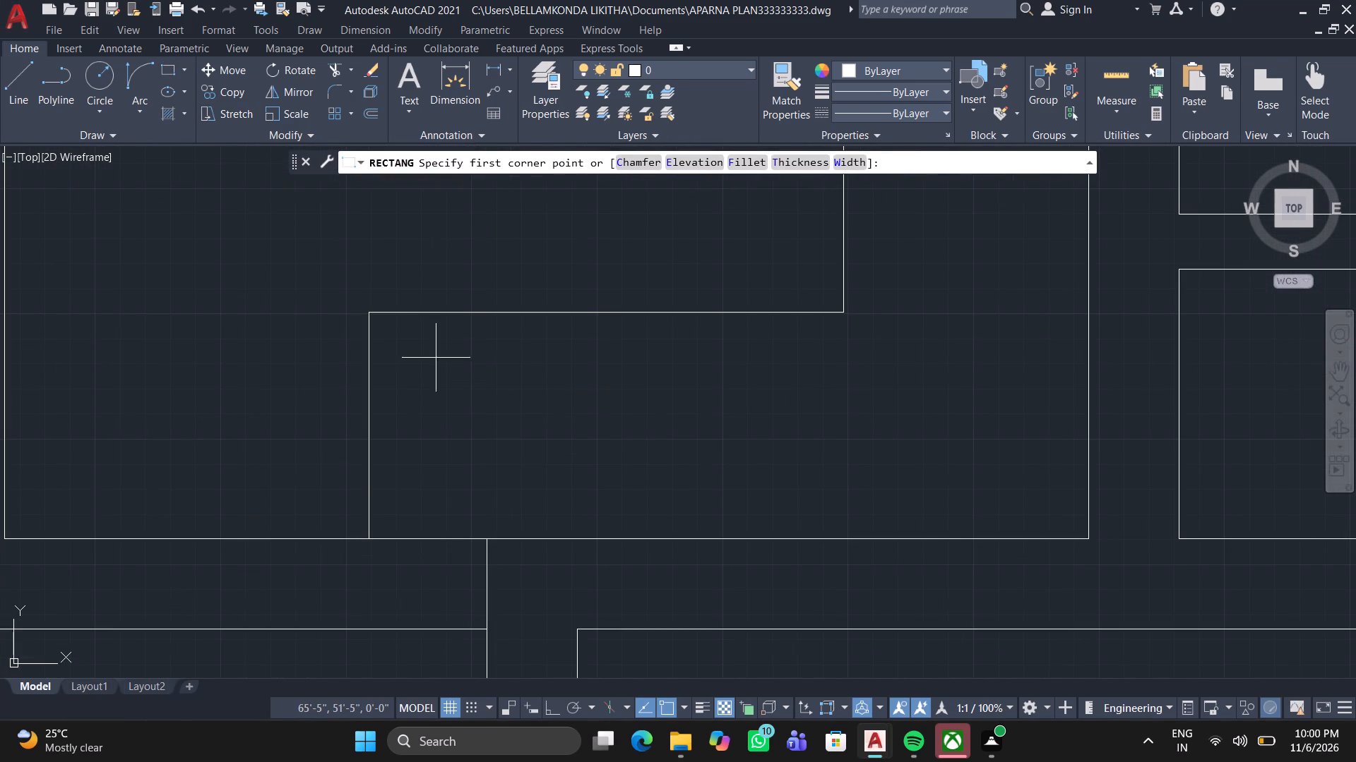
click(436, 351)
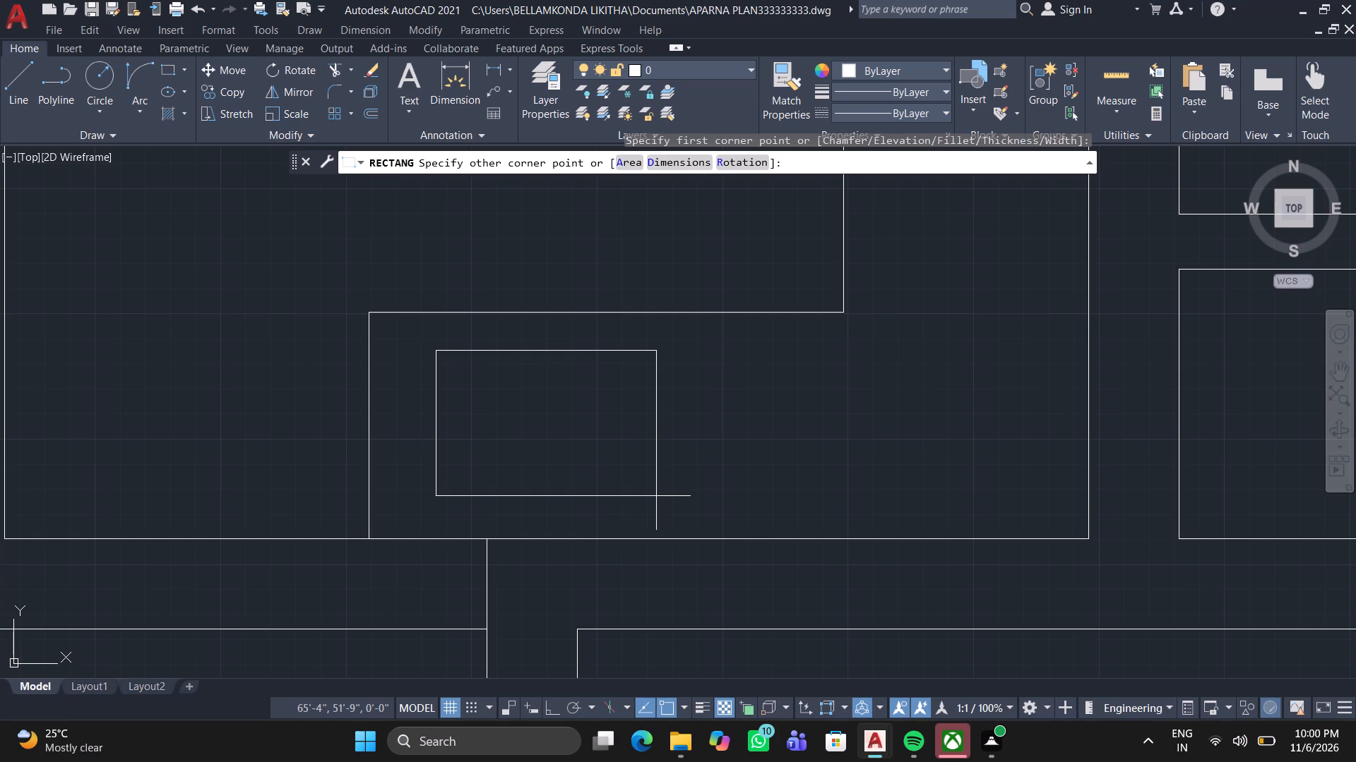
click(656, 496)
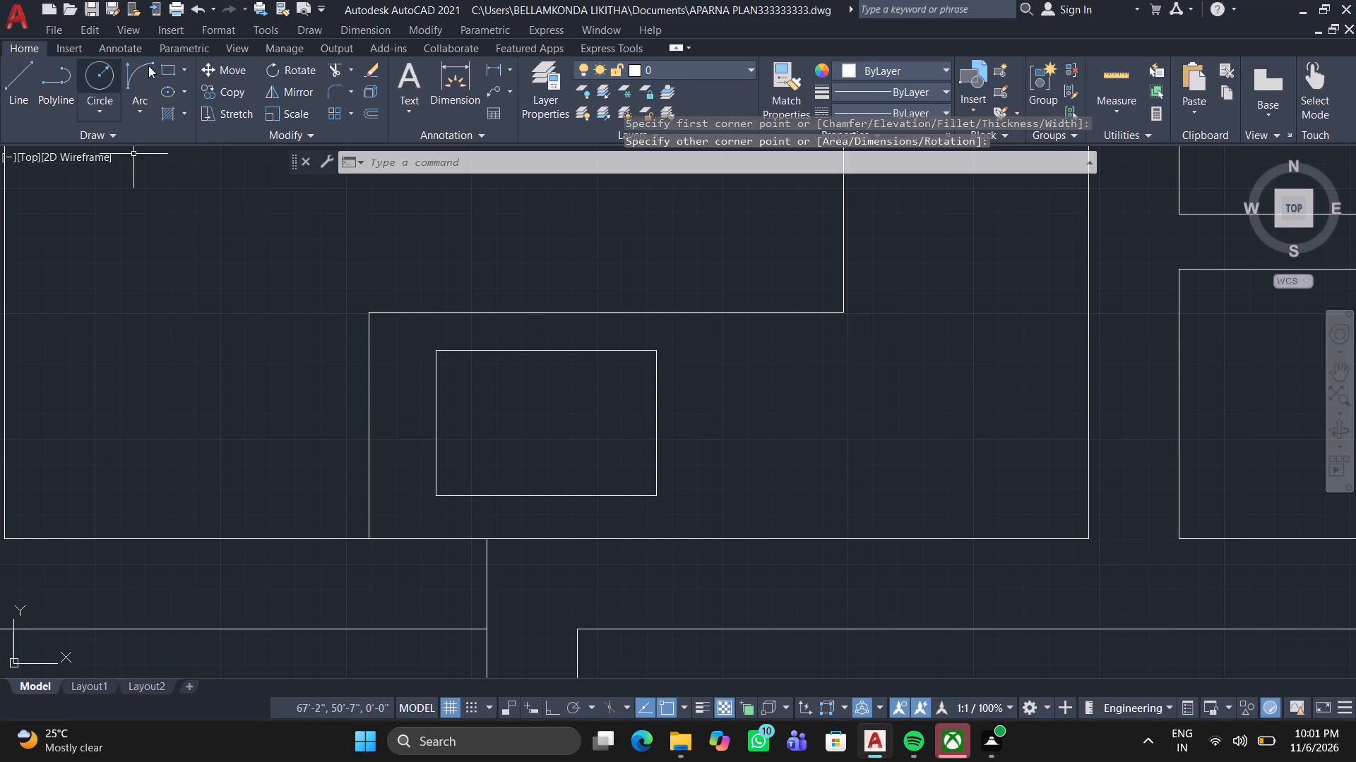
Draw a second, slightly smaller rectangle just inside the counter fixture's outline, leaving a narrow rim all round.
click(160, 66)
scroll(444, 374, up, 2)
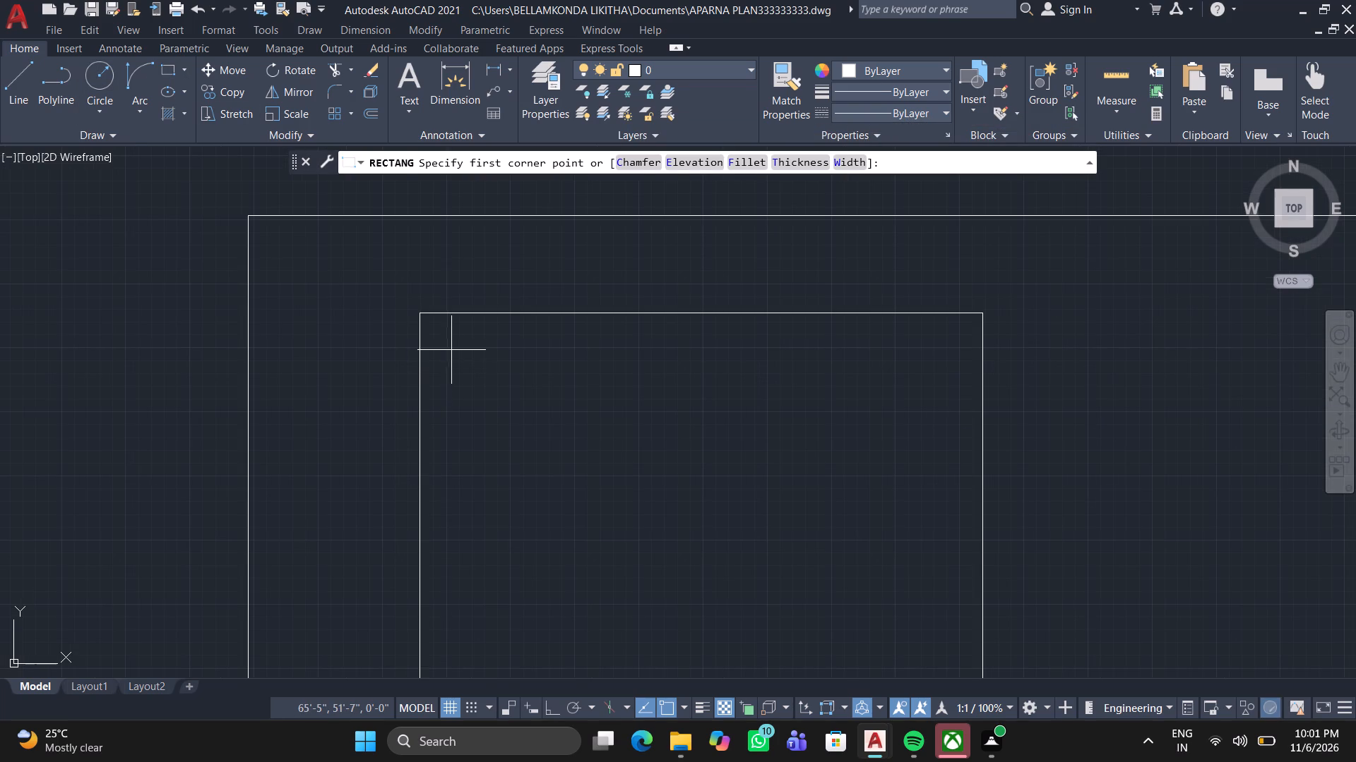
drag(453, 346, 466, 358)
scroll(714, 480, down, 1)
middle_drag(718, 486, 718, 452)
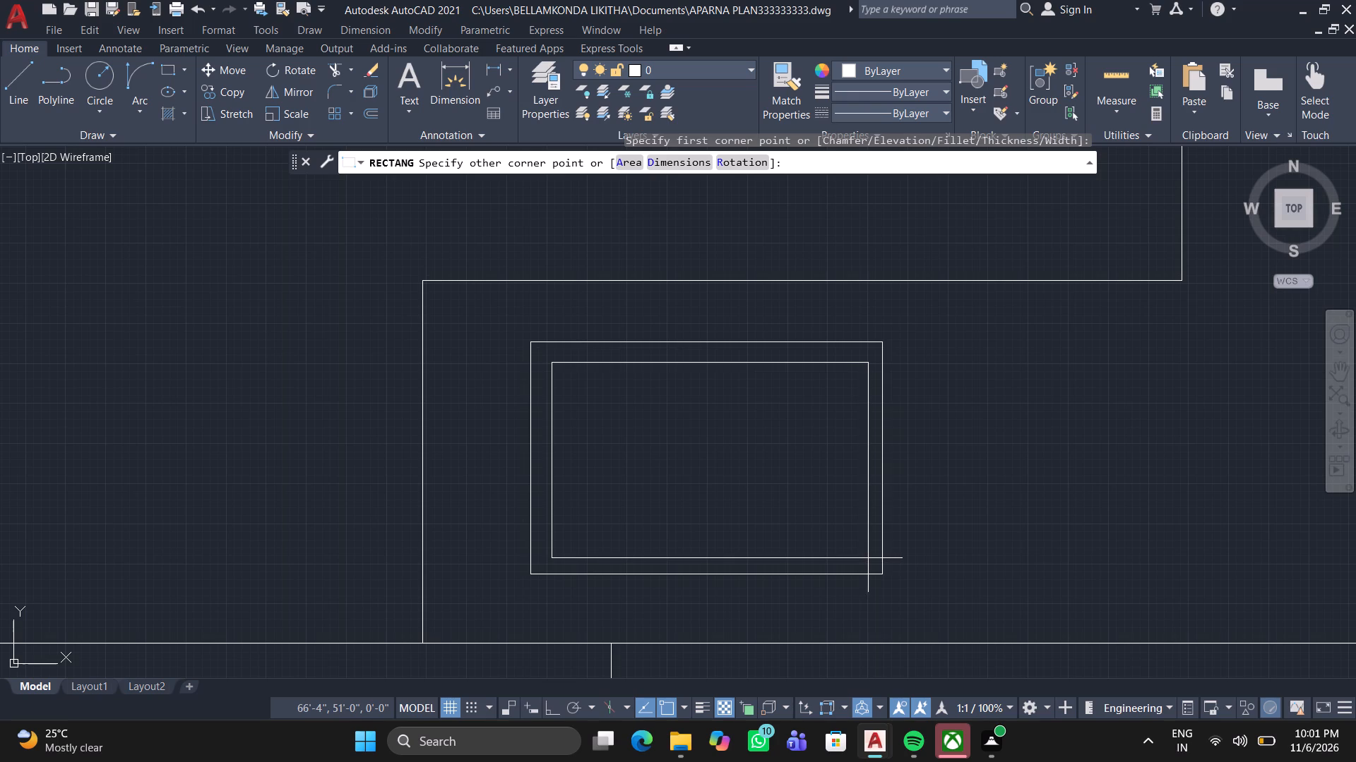
click(866, 558)
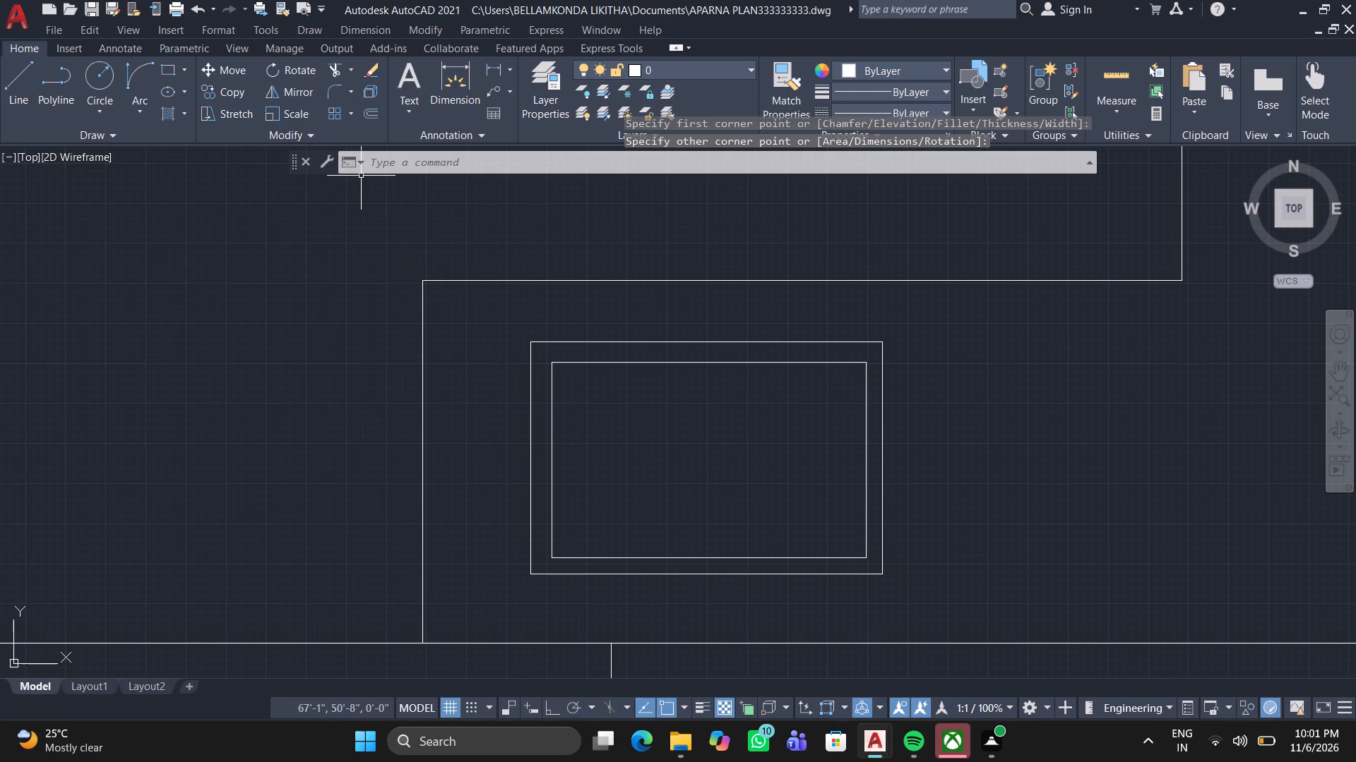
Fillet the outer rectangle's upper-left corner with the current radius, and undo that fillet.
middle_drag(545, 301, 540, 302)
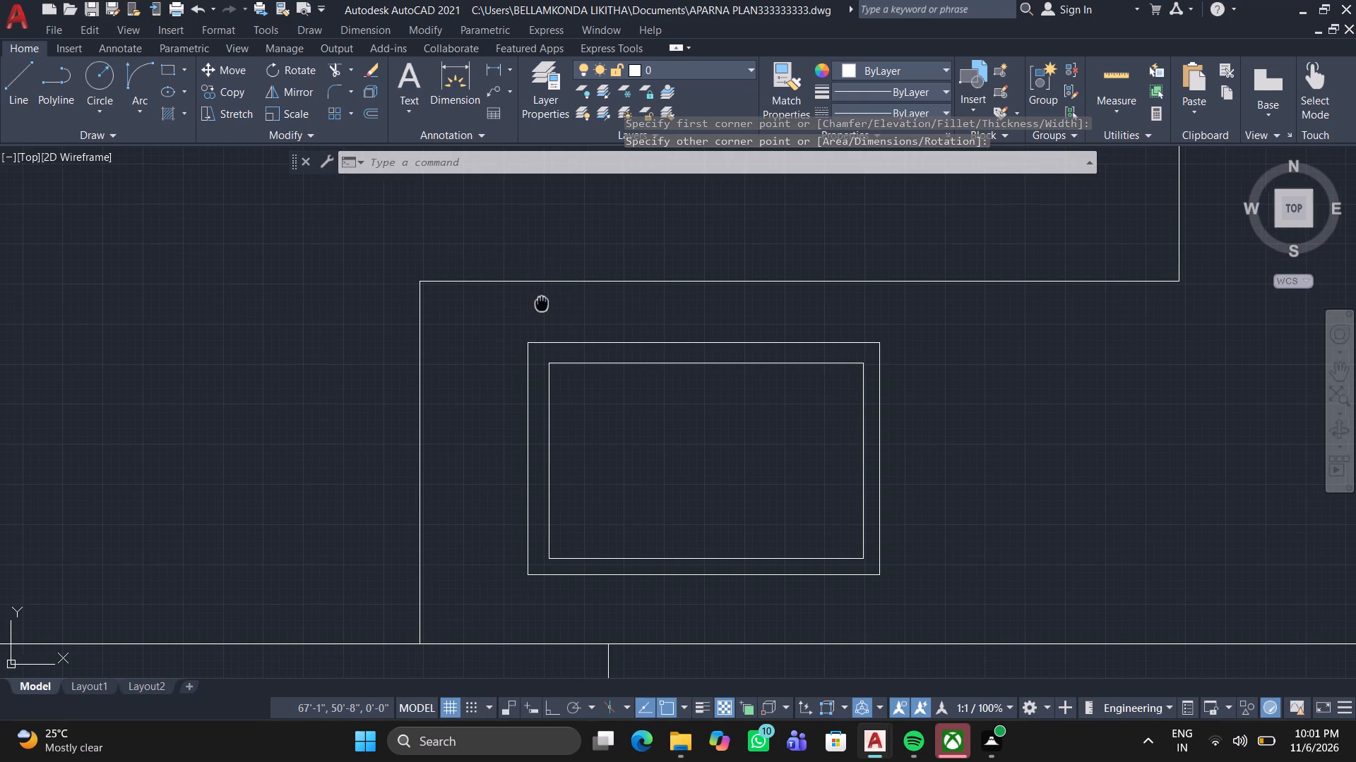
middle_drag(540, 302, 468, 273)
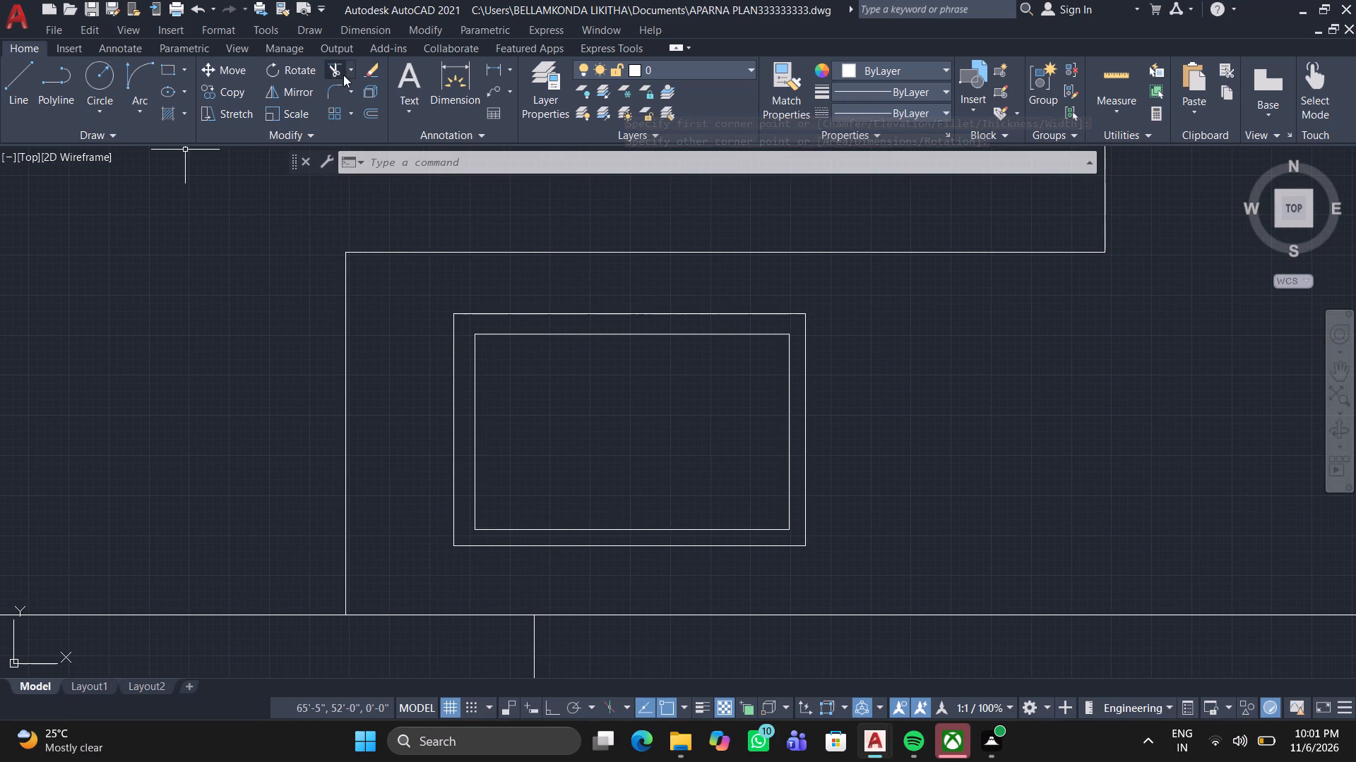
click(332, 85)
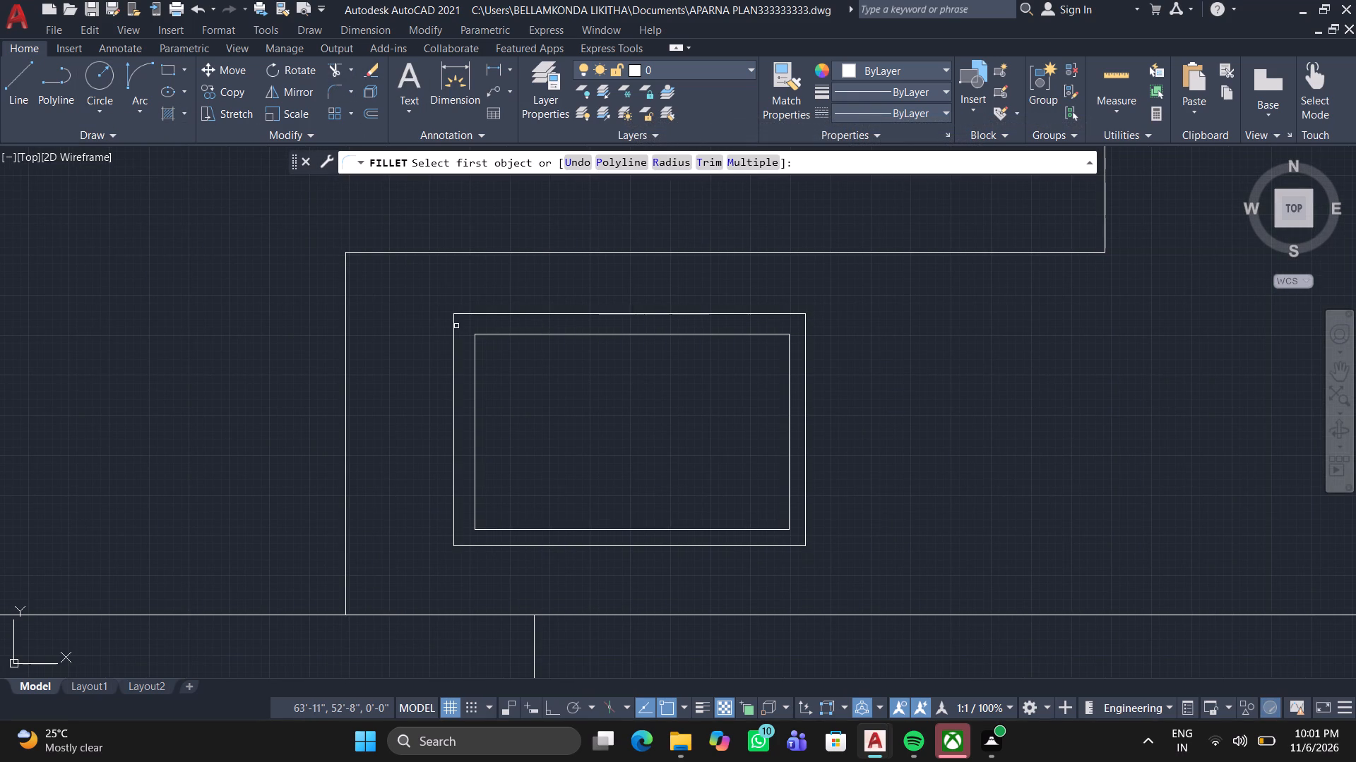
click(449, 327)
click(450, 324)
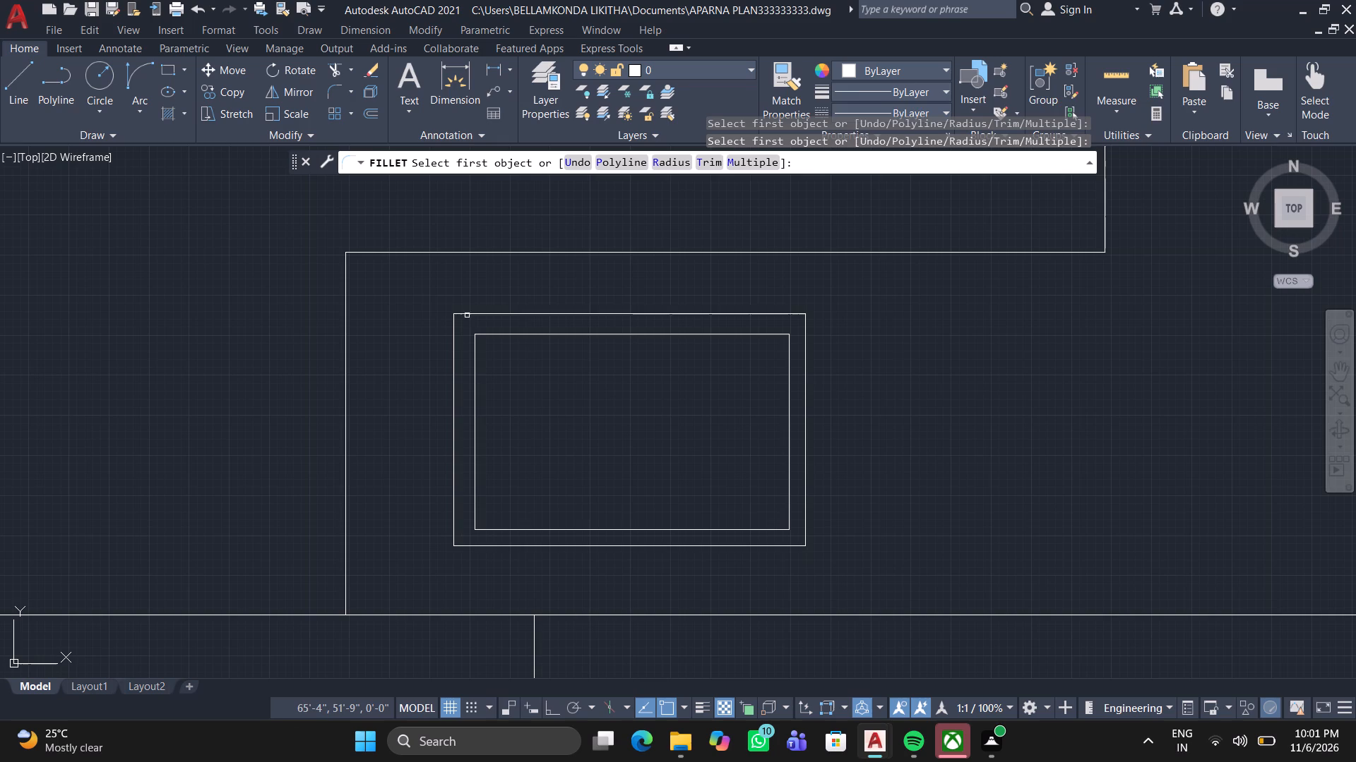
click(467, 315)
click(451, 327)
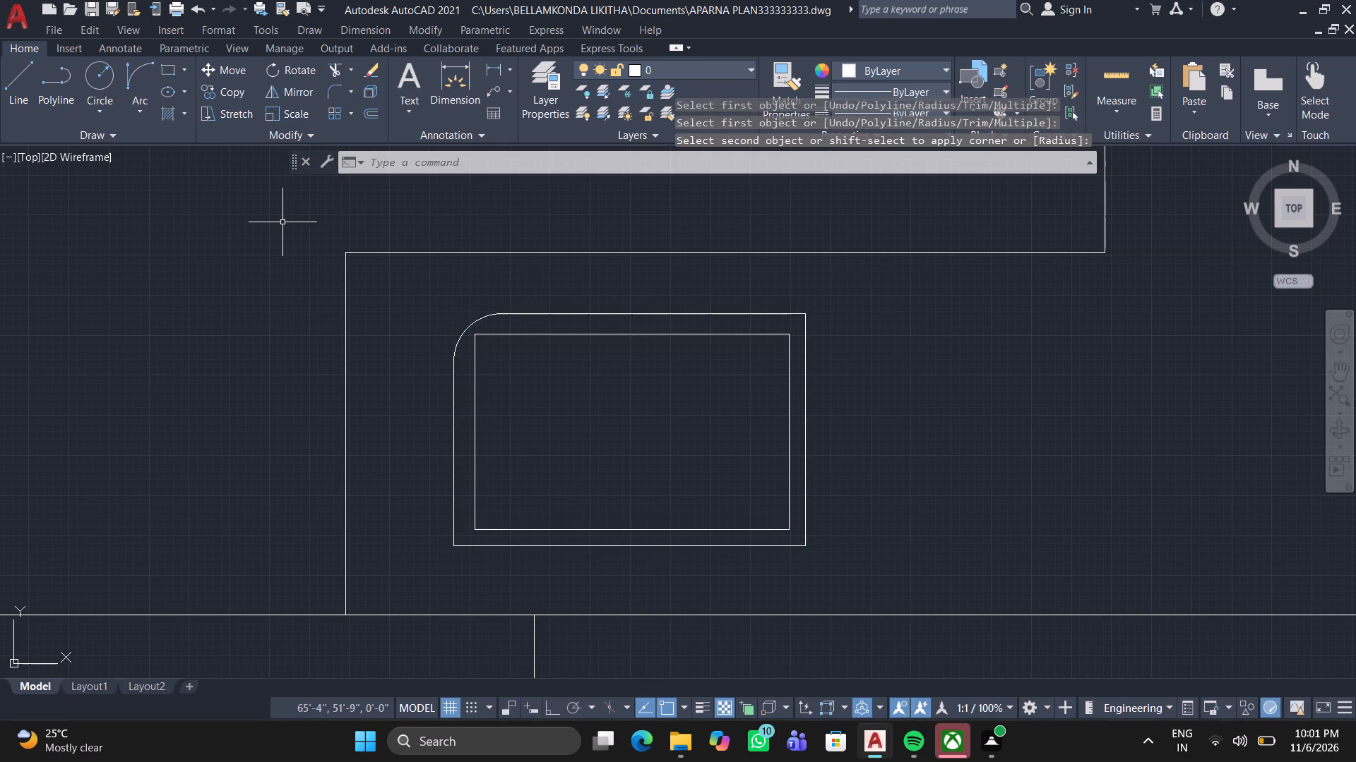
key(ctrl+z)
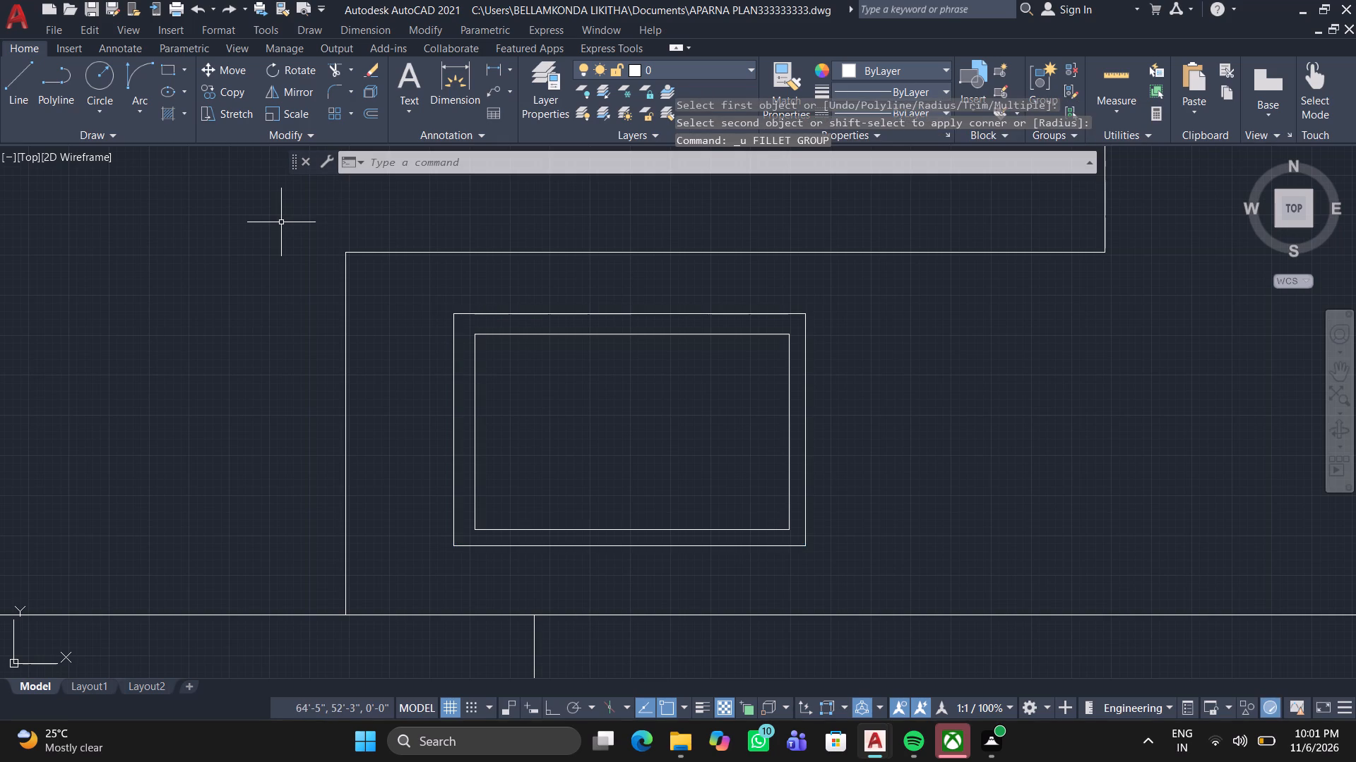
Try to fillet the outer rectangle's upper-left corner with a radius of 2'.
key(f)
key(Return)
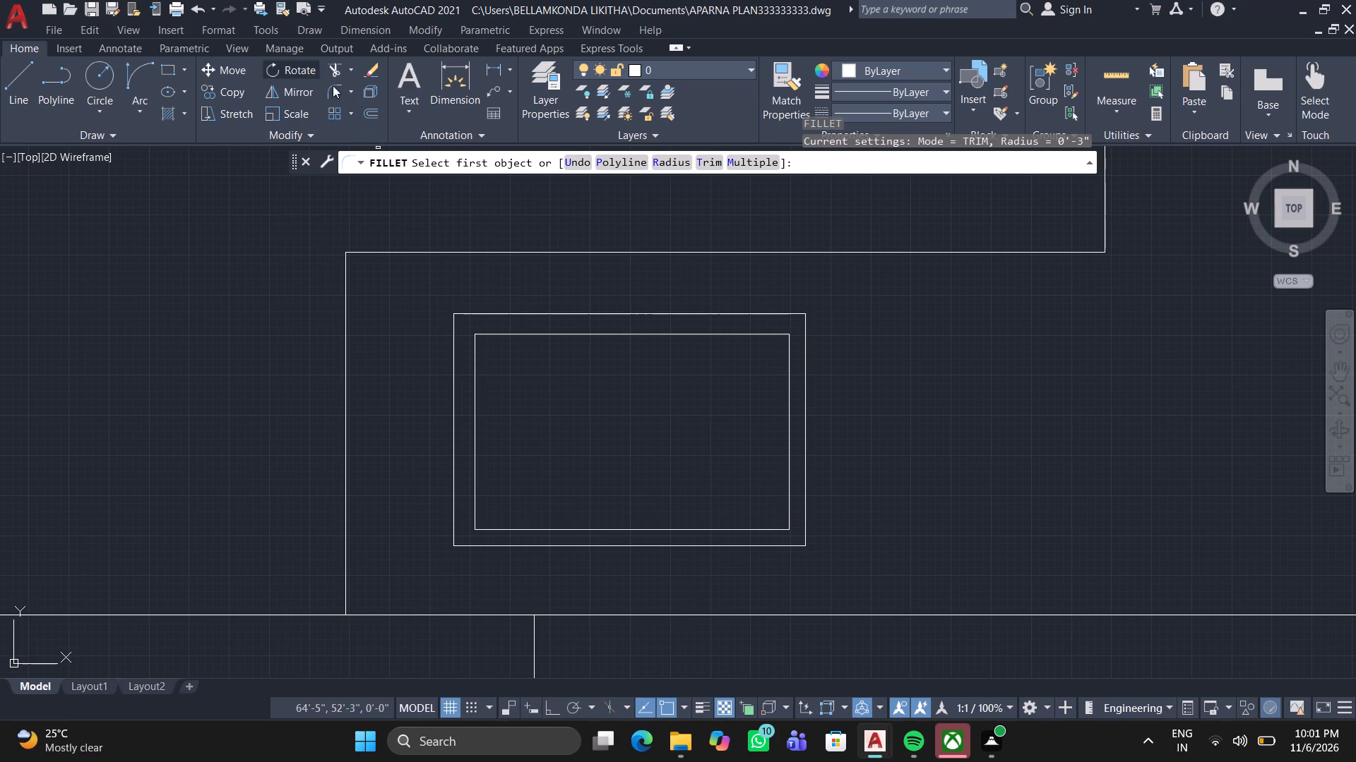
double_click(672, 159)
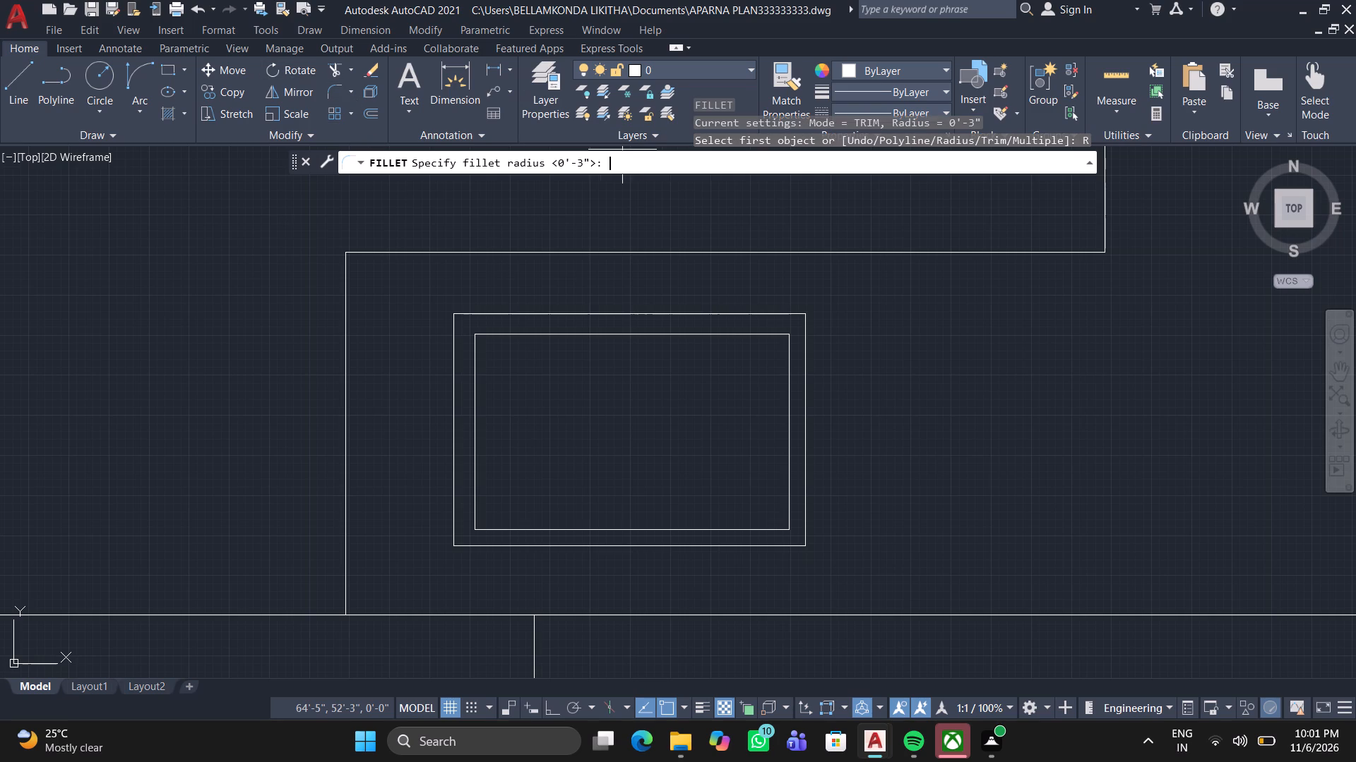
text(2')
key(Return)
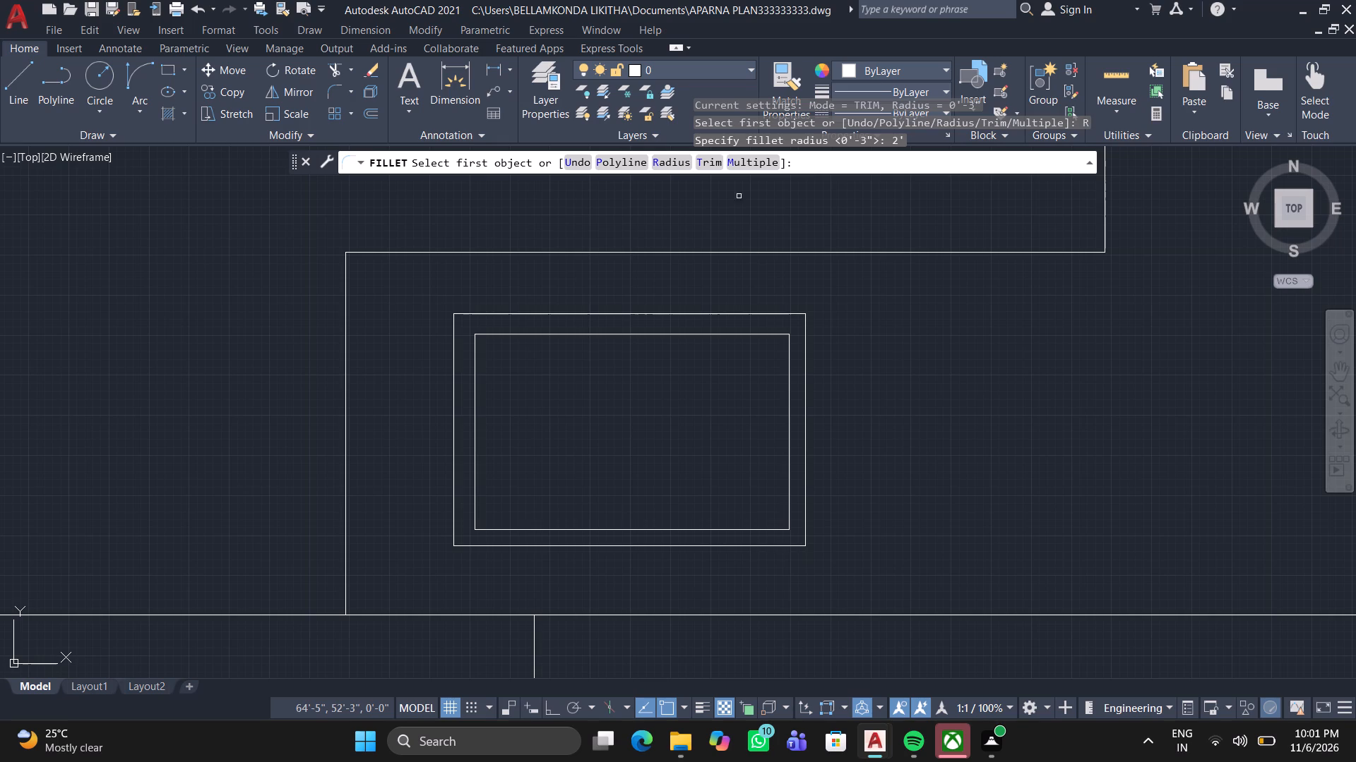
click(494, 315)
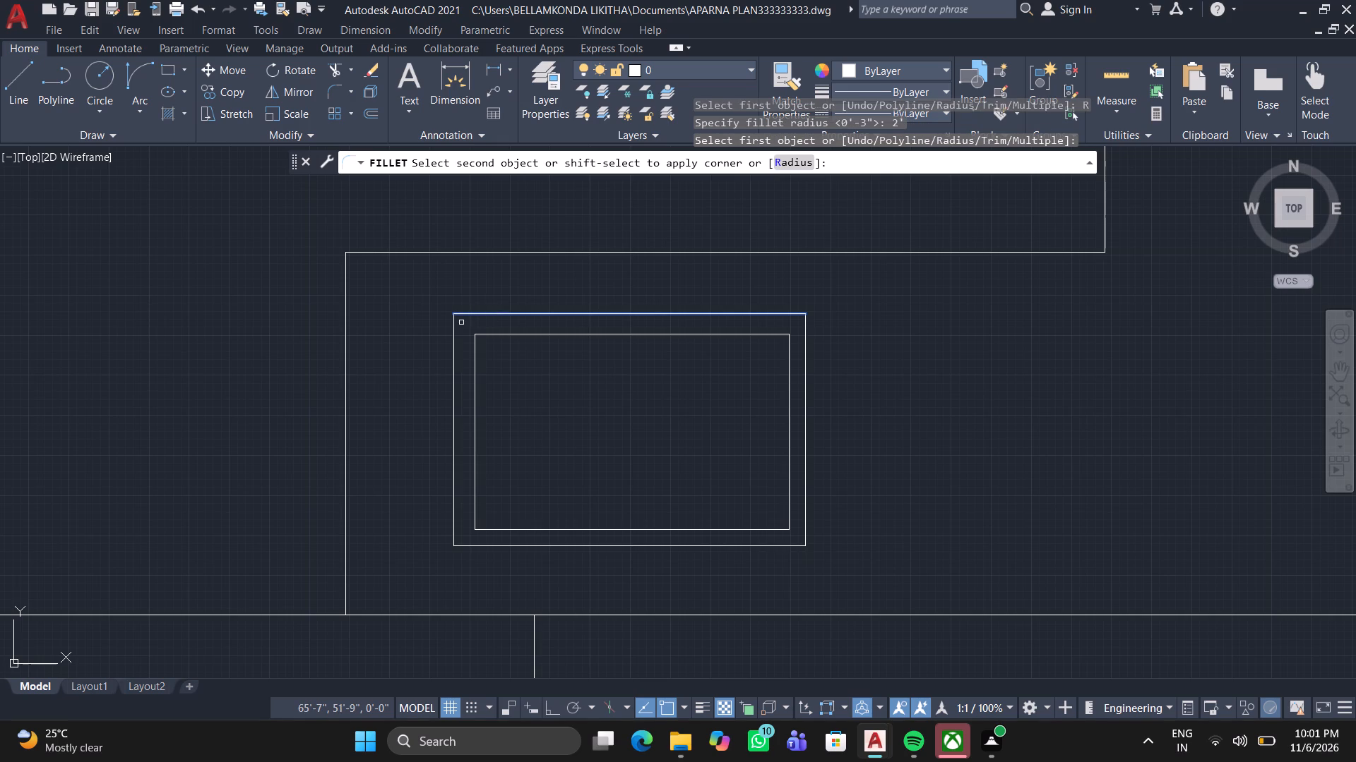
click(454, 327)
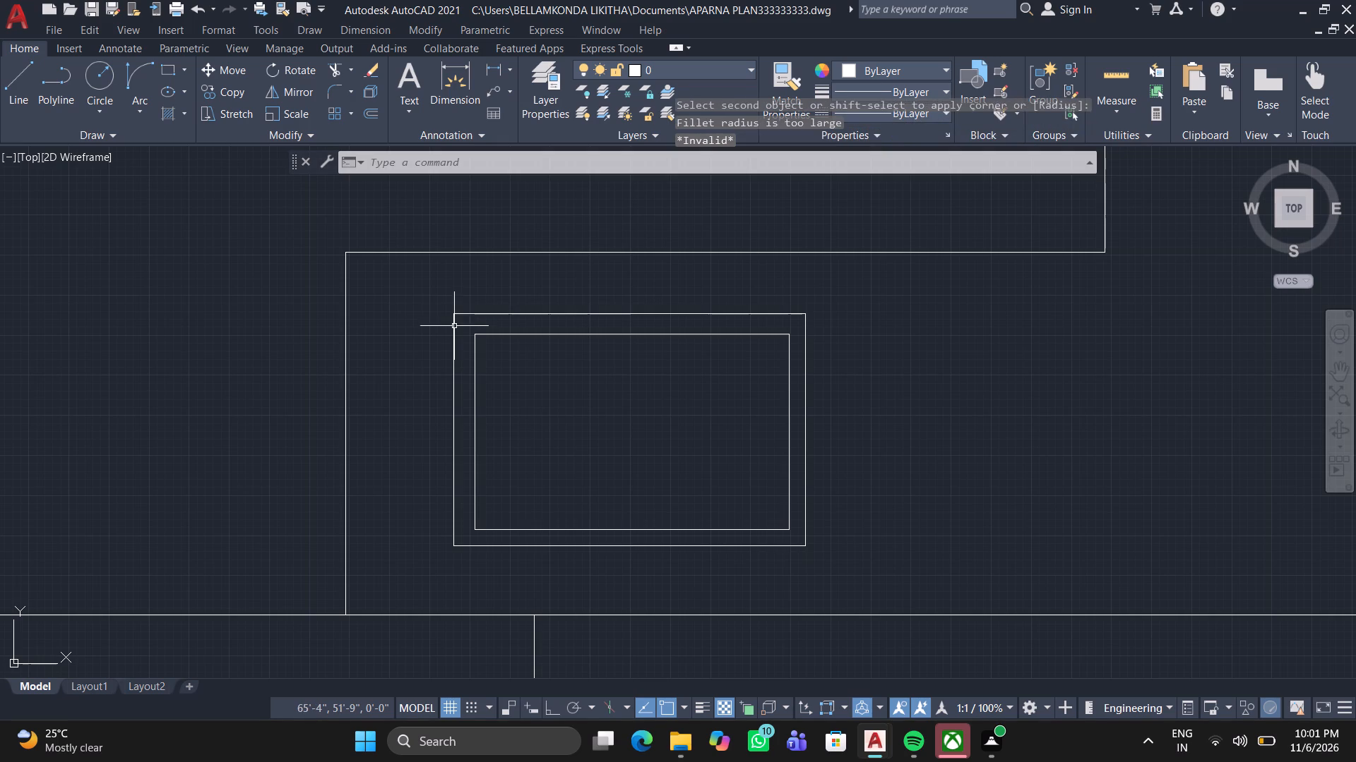
Set the fillet radius to 2" and round the outer rectangle's upper-left corner.
click(333, 86)
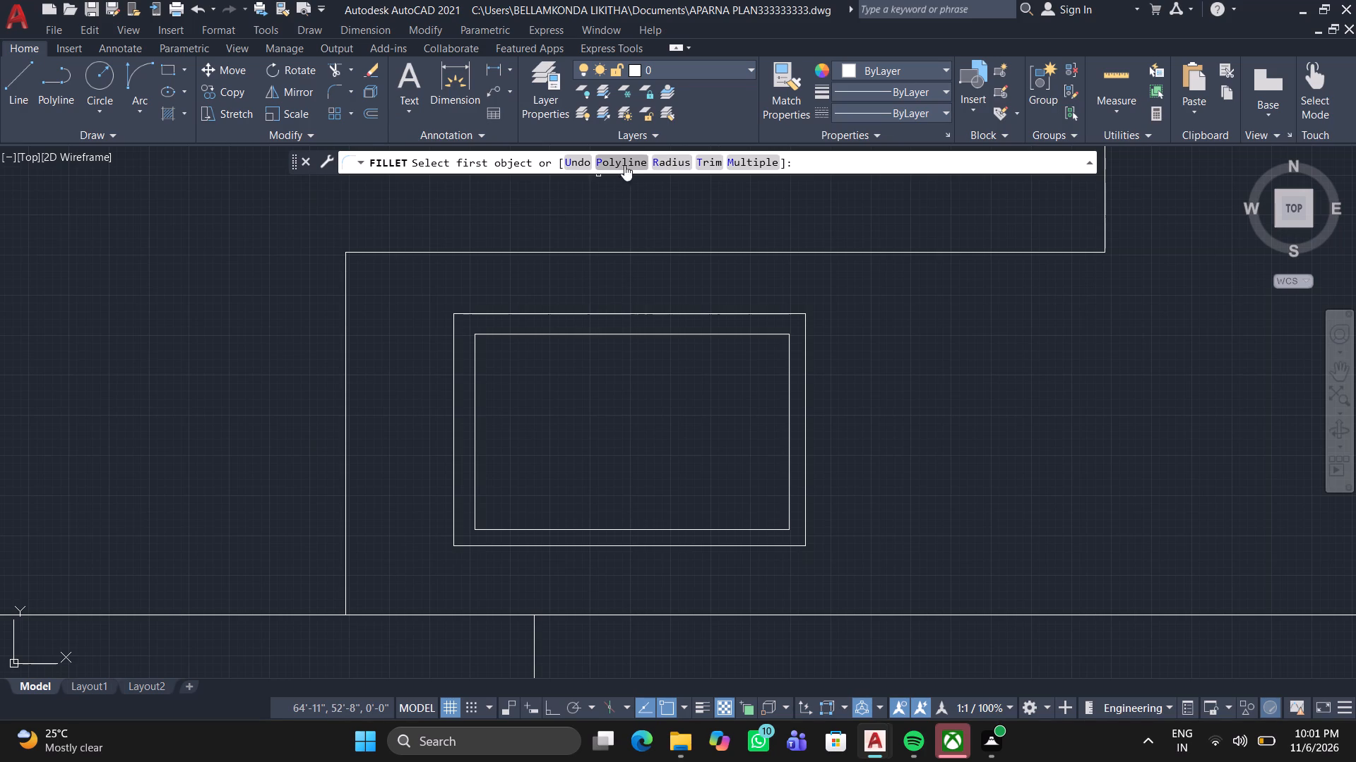
click(659, 155)
key(2)
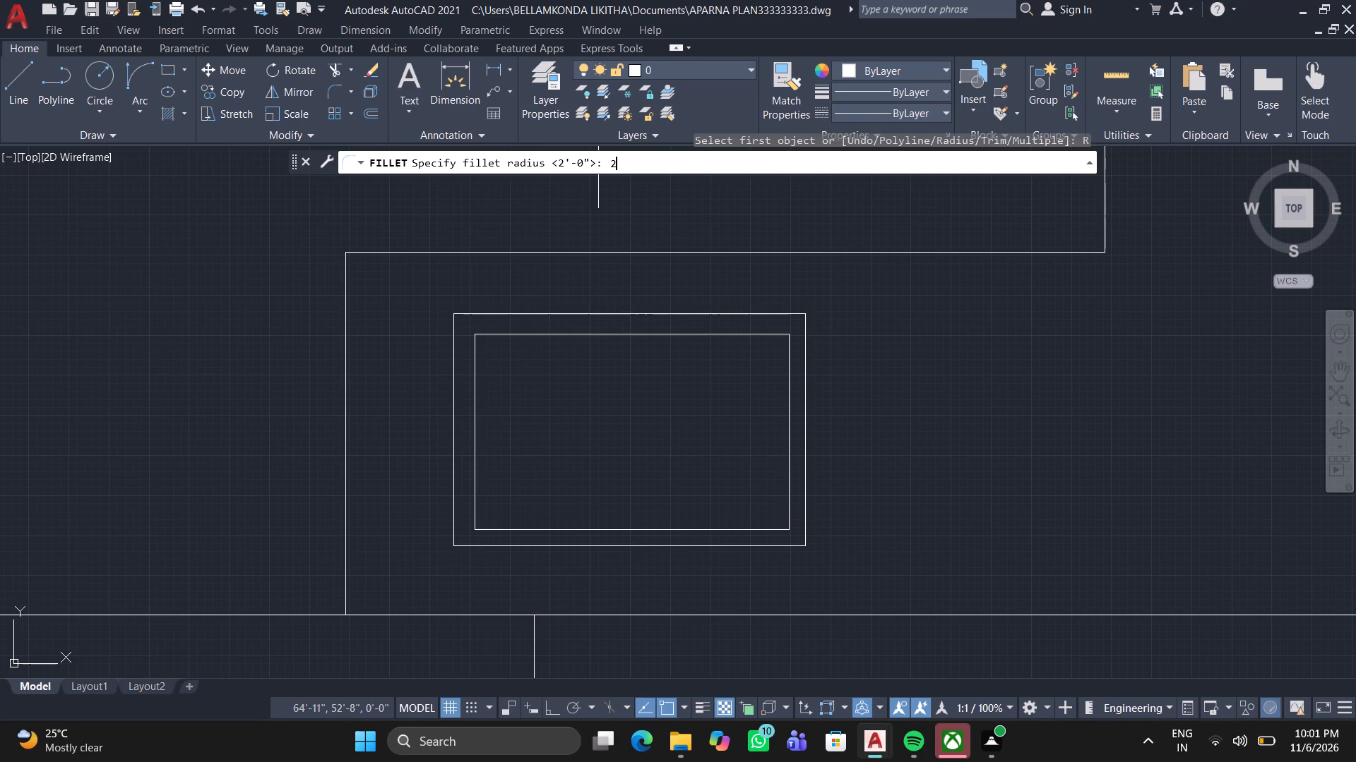
key(shift+Return)
key(shift+quotedbl)
key(Return)
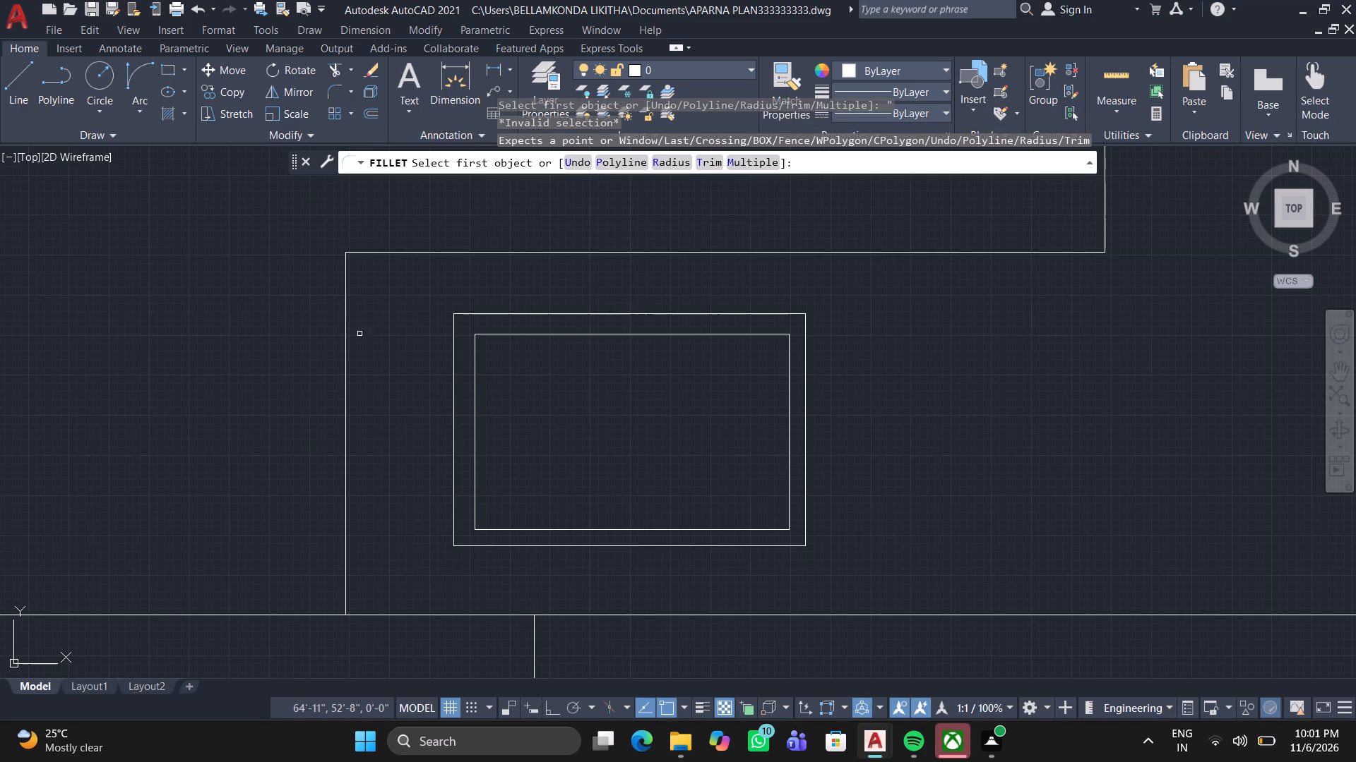
click(466, 313)
click(456, 337)
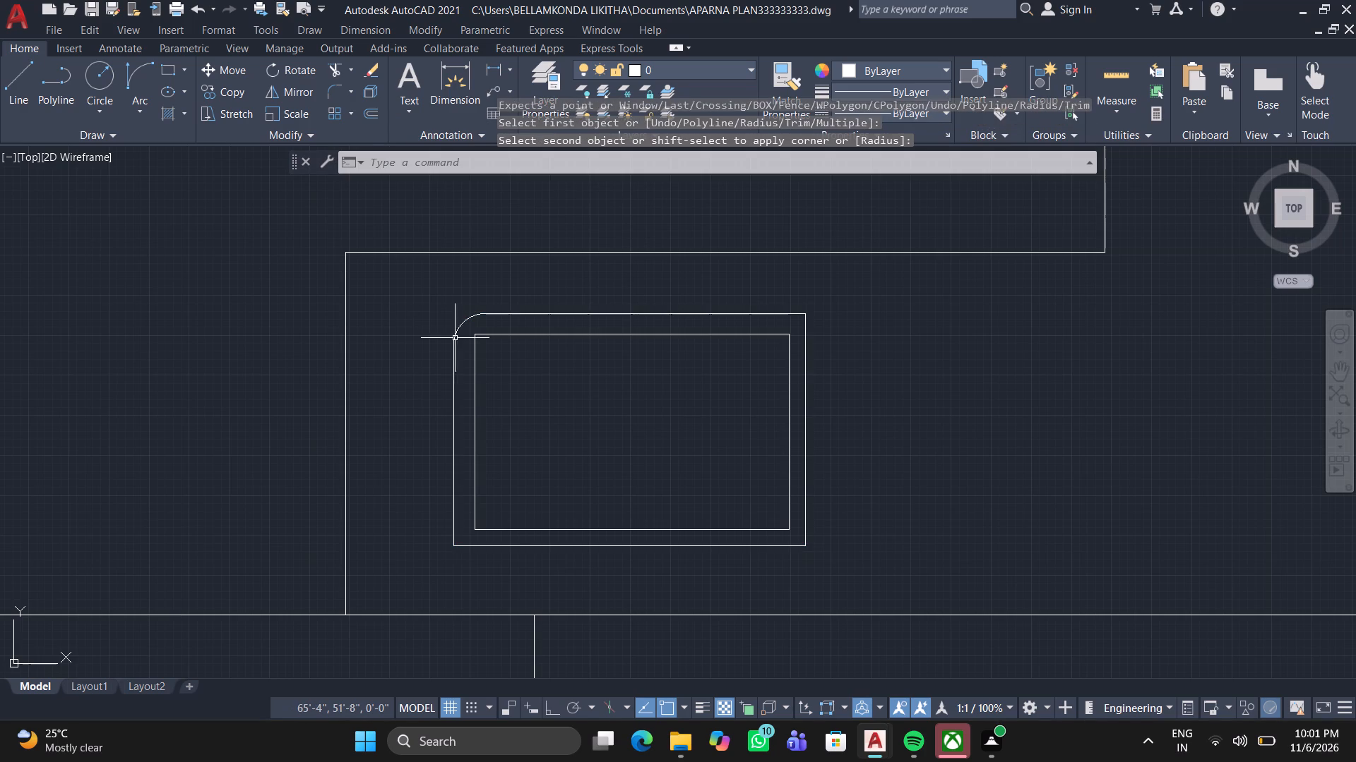
Fillet the outer rectangle's upper-right, lower-left and lower-right corners with the same 2" radius.
key(space)
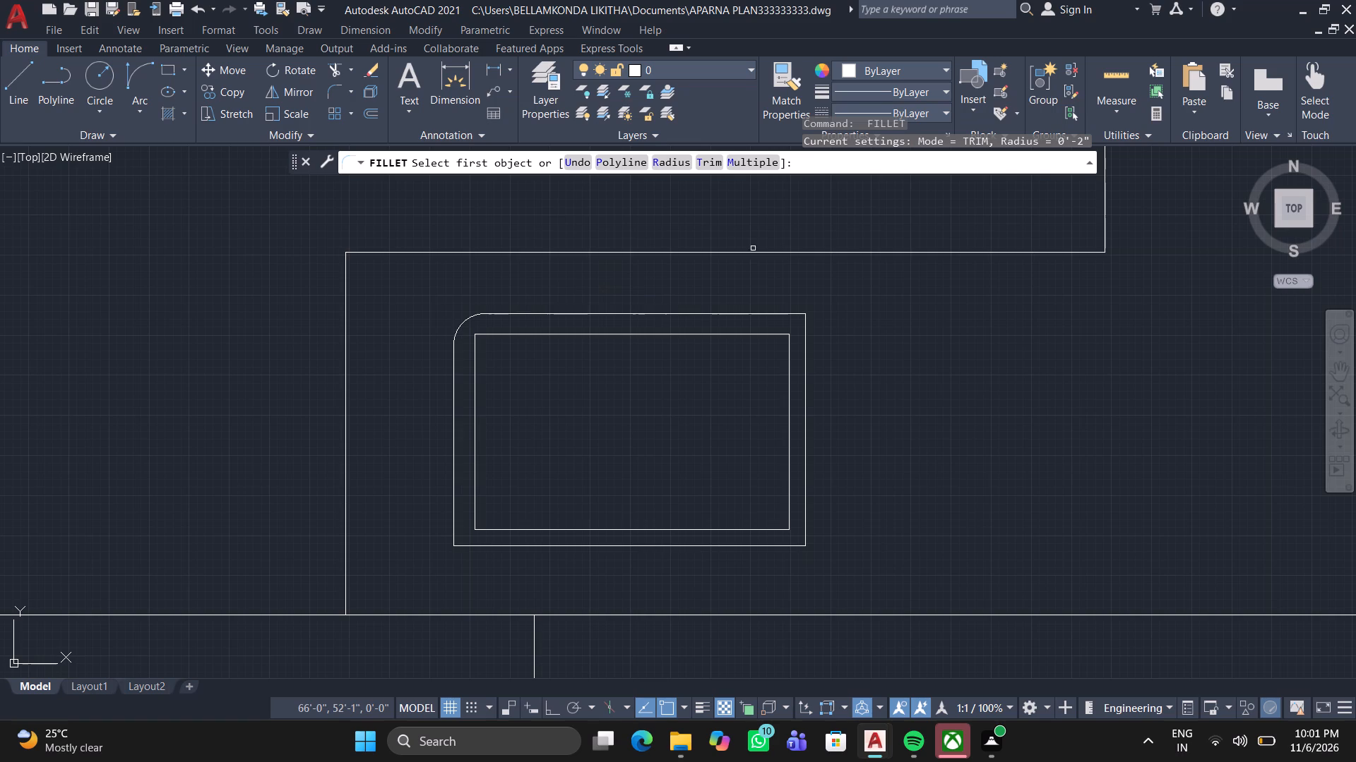
click(754, 313)
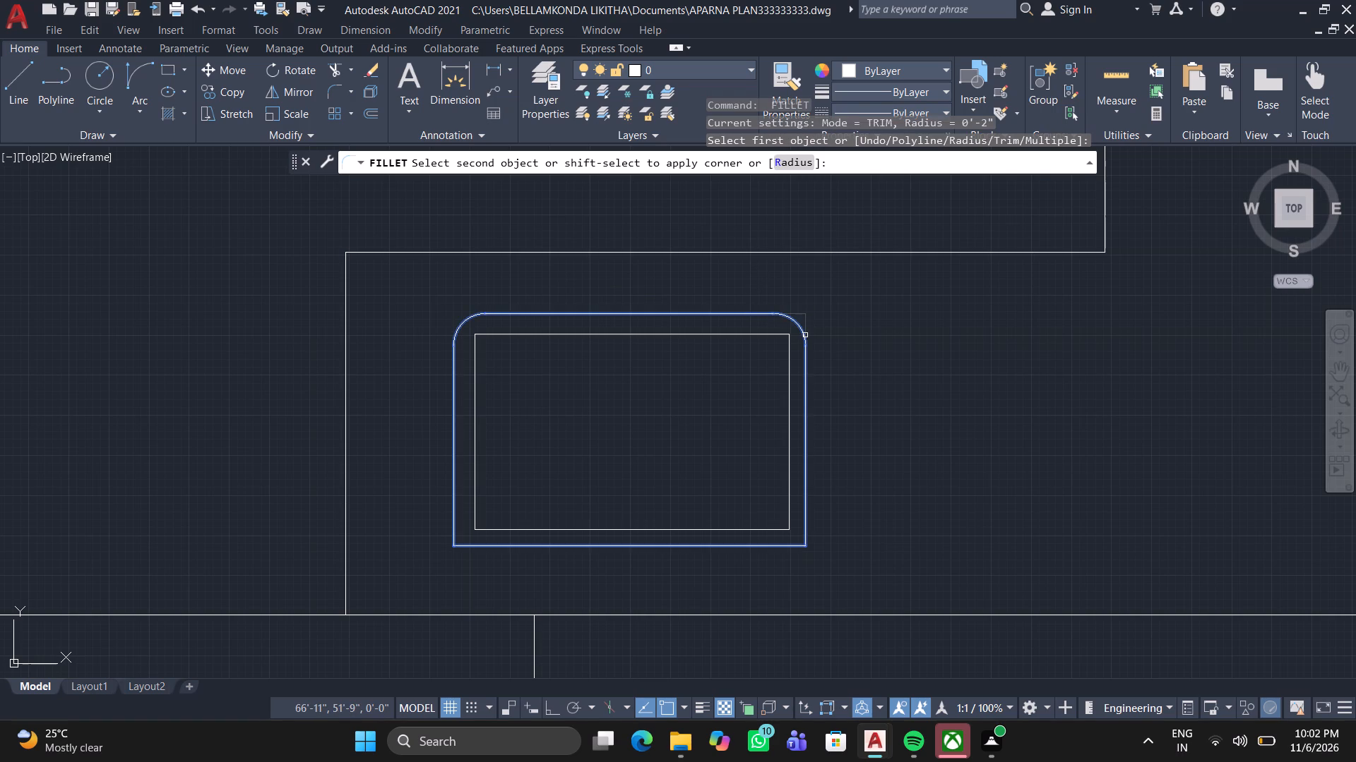
click(805, 334)
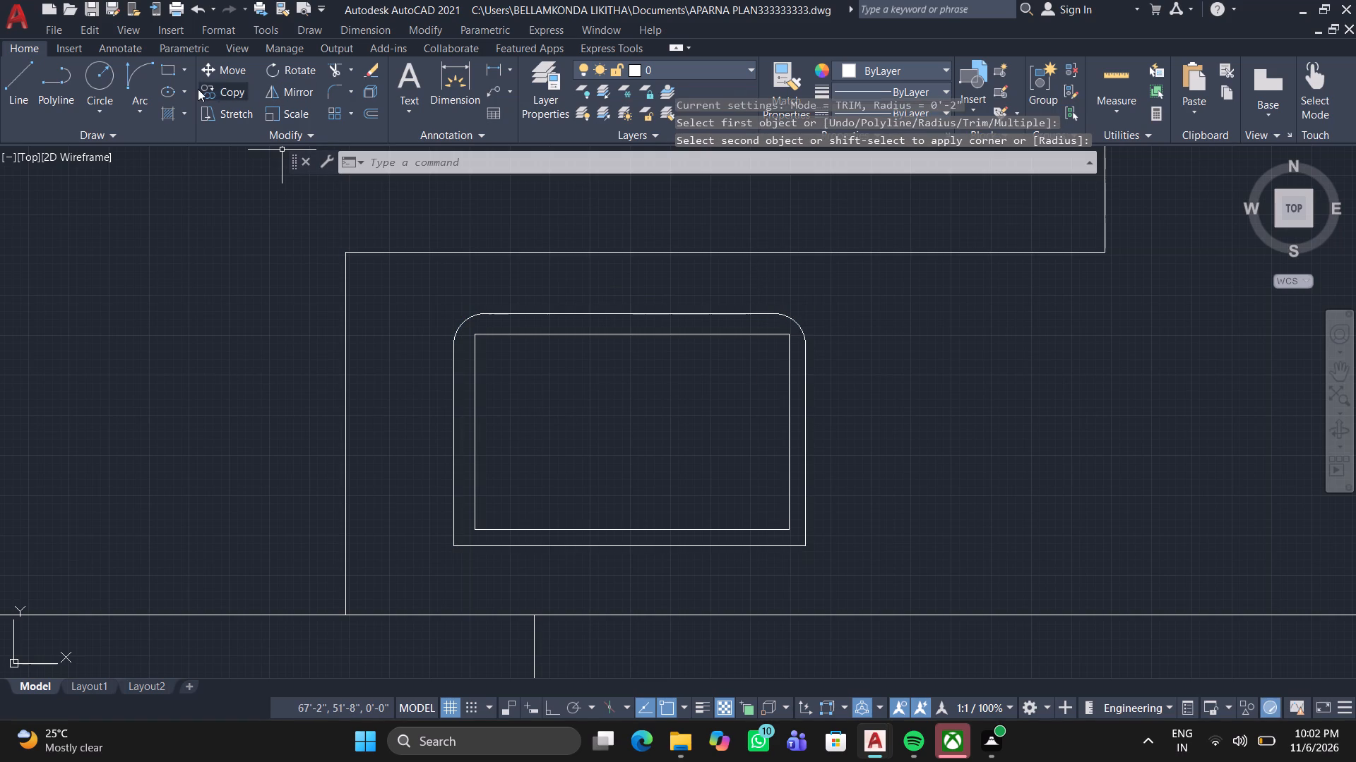
click(326, 85)
middle_drag(528, 370, 511, 266)
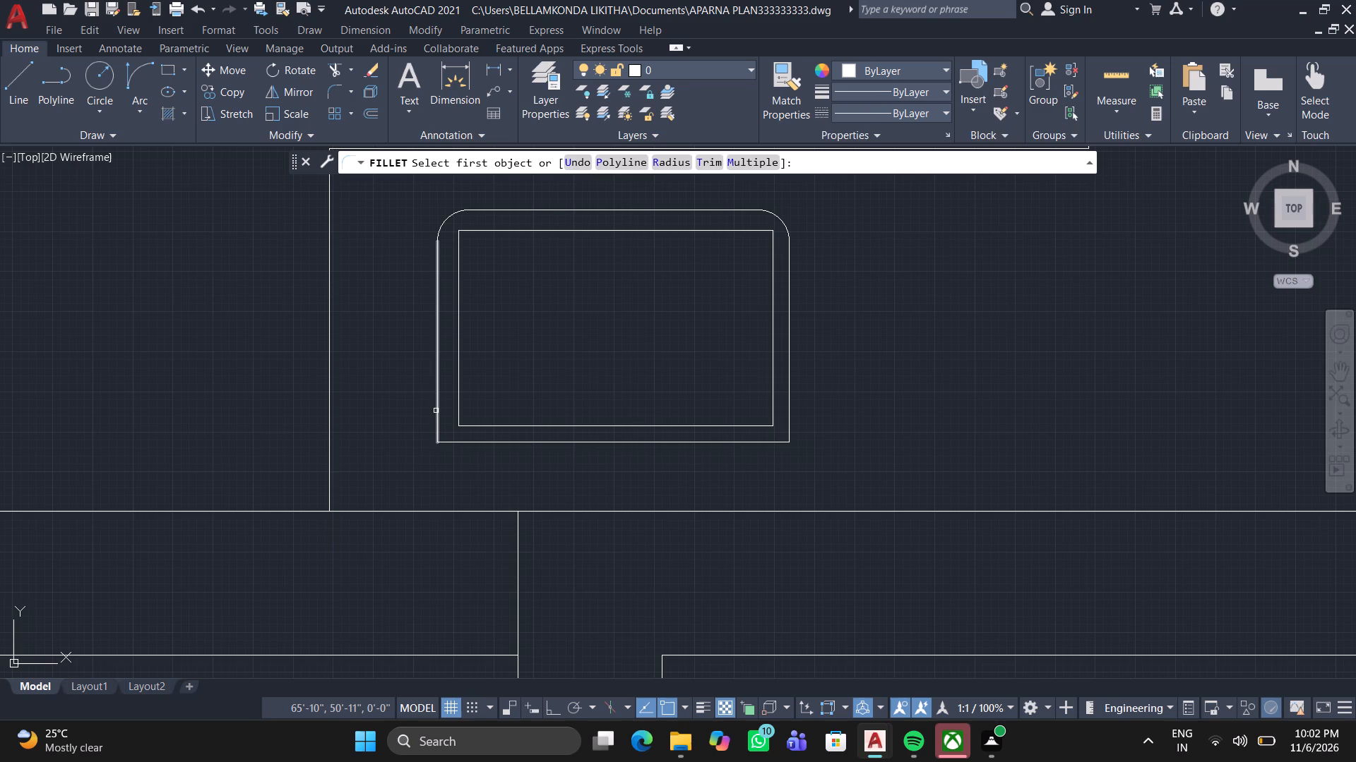
drag(436, 411, 437, 422)
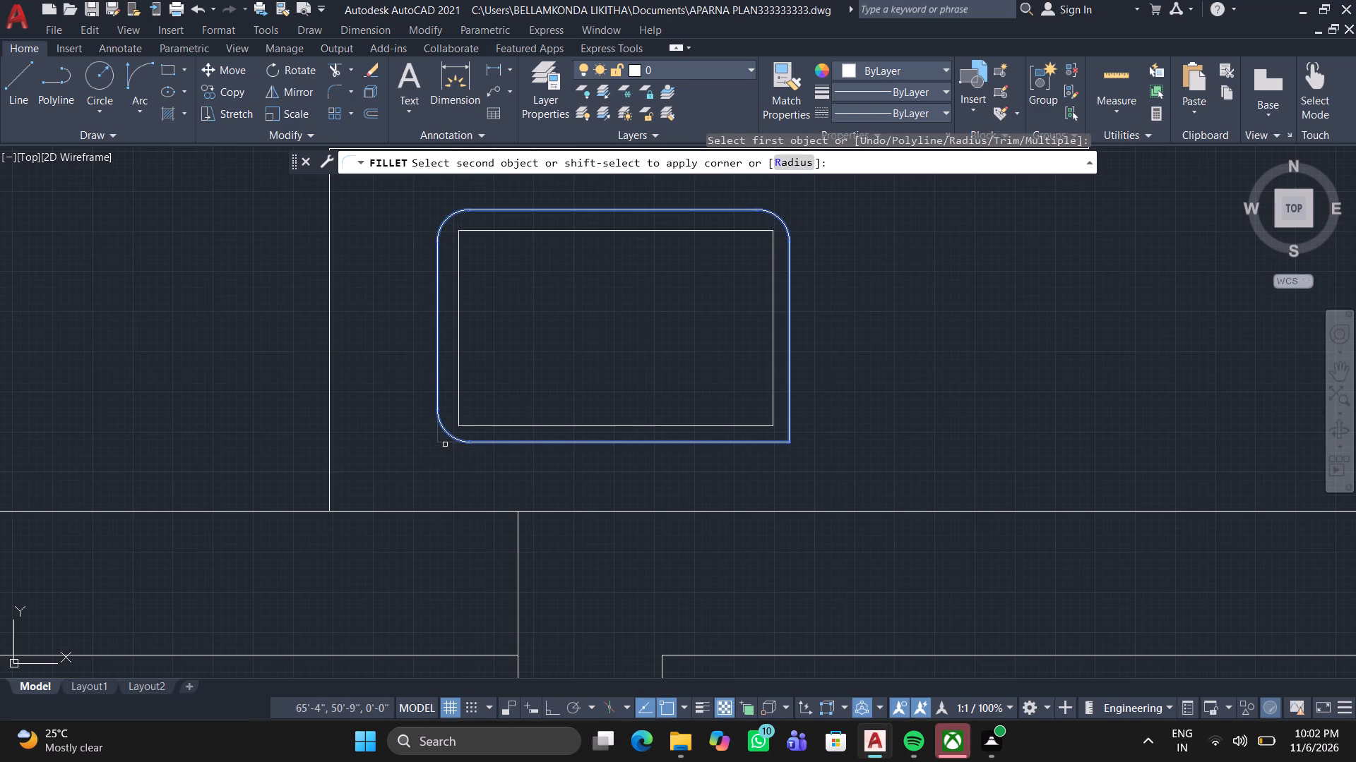
click(445, 445)
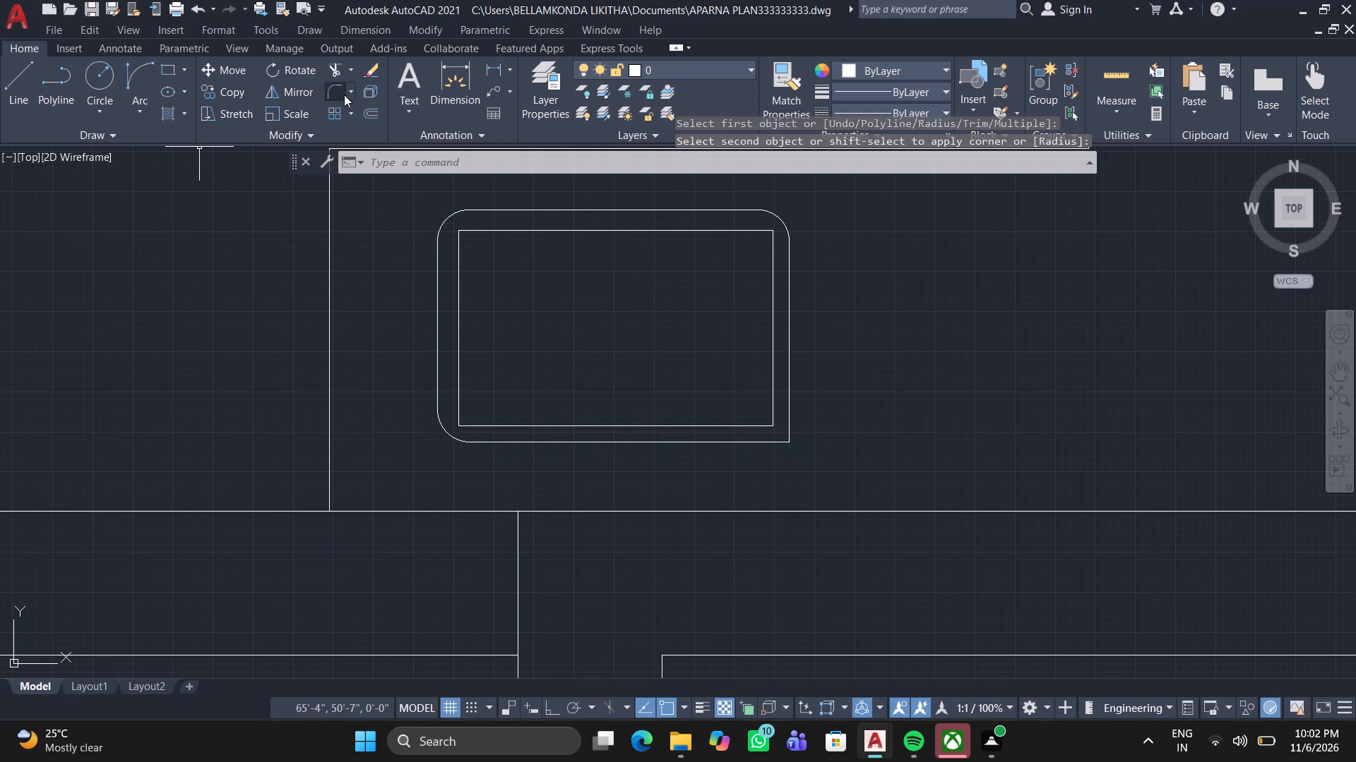
click(328, 86)
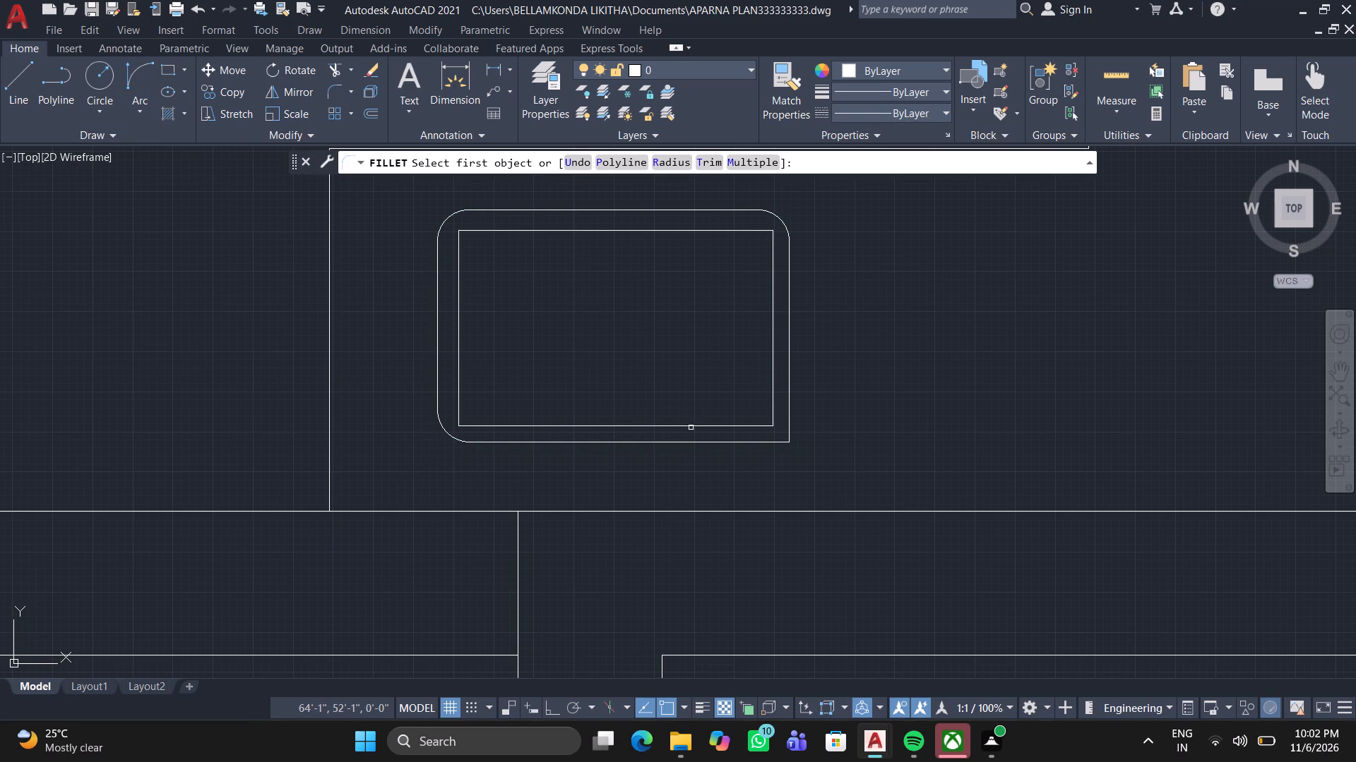
click(680, 442)
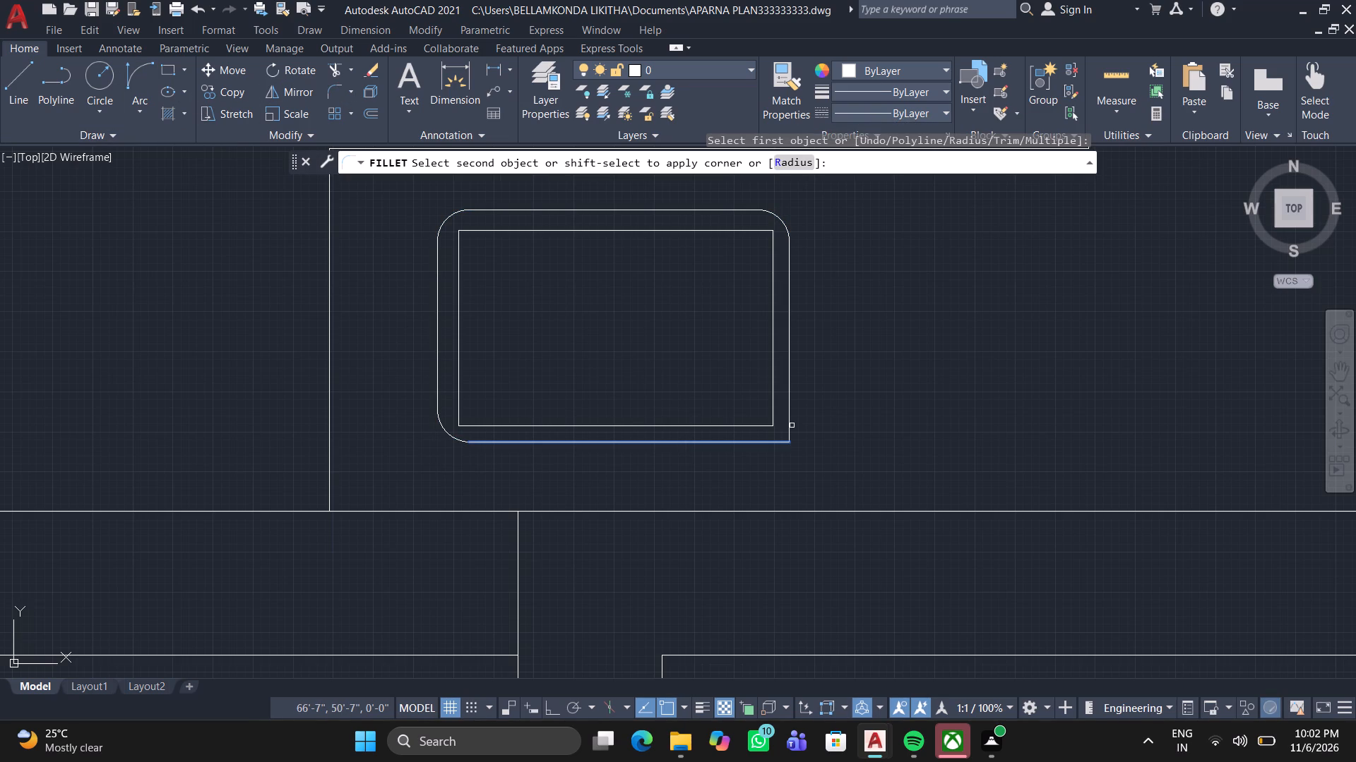
click(788, 428)
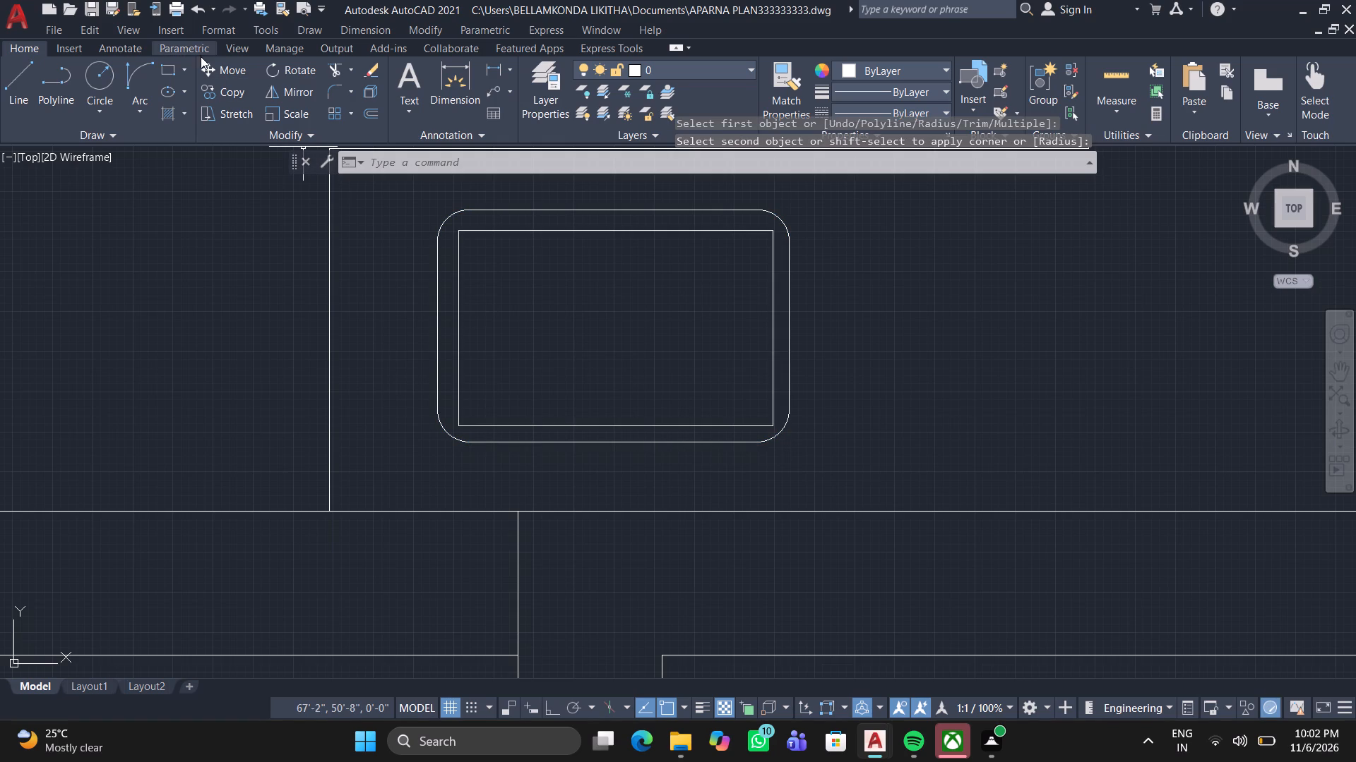
Fillet the inner rectangle's upper-left and upper-right corners with the same 2" radius.
click(327, 84)
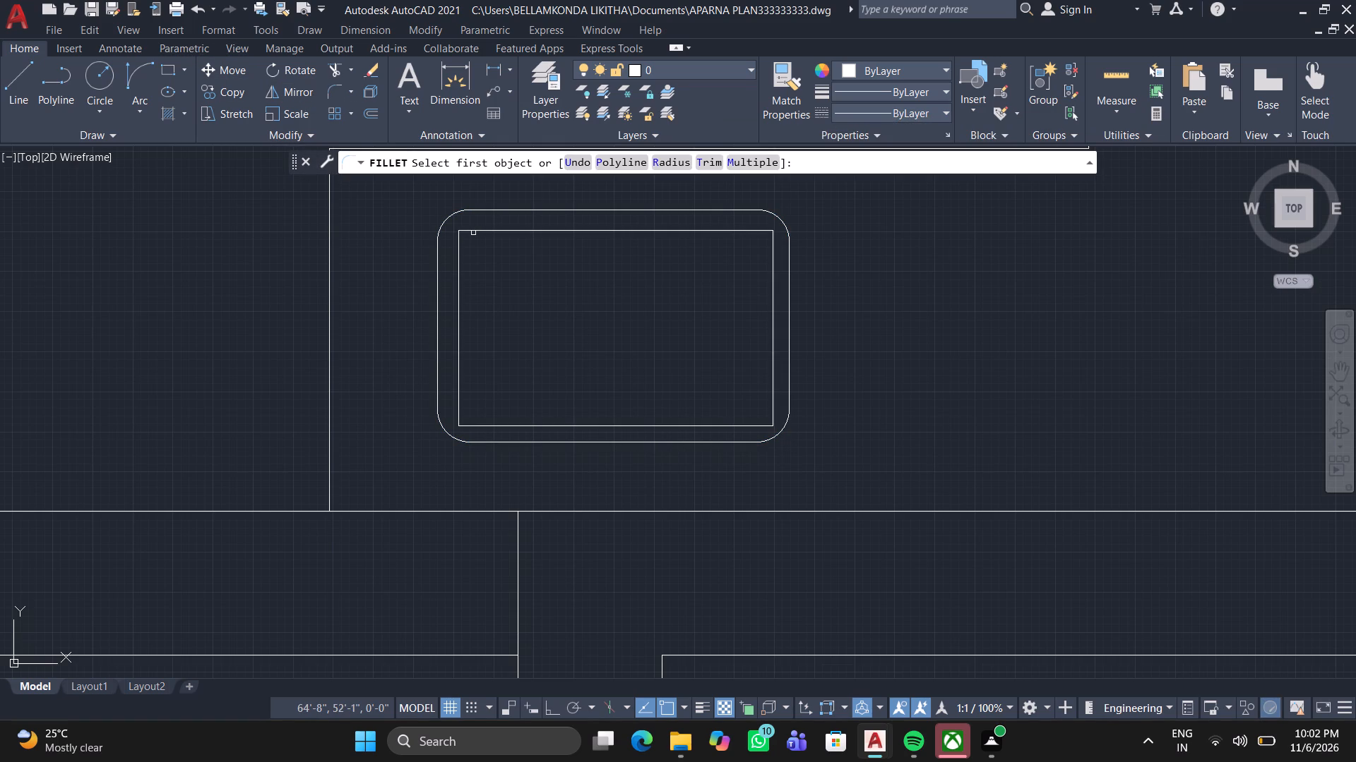
click(468, 228)
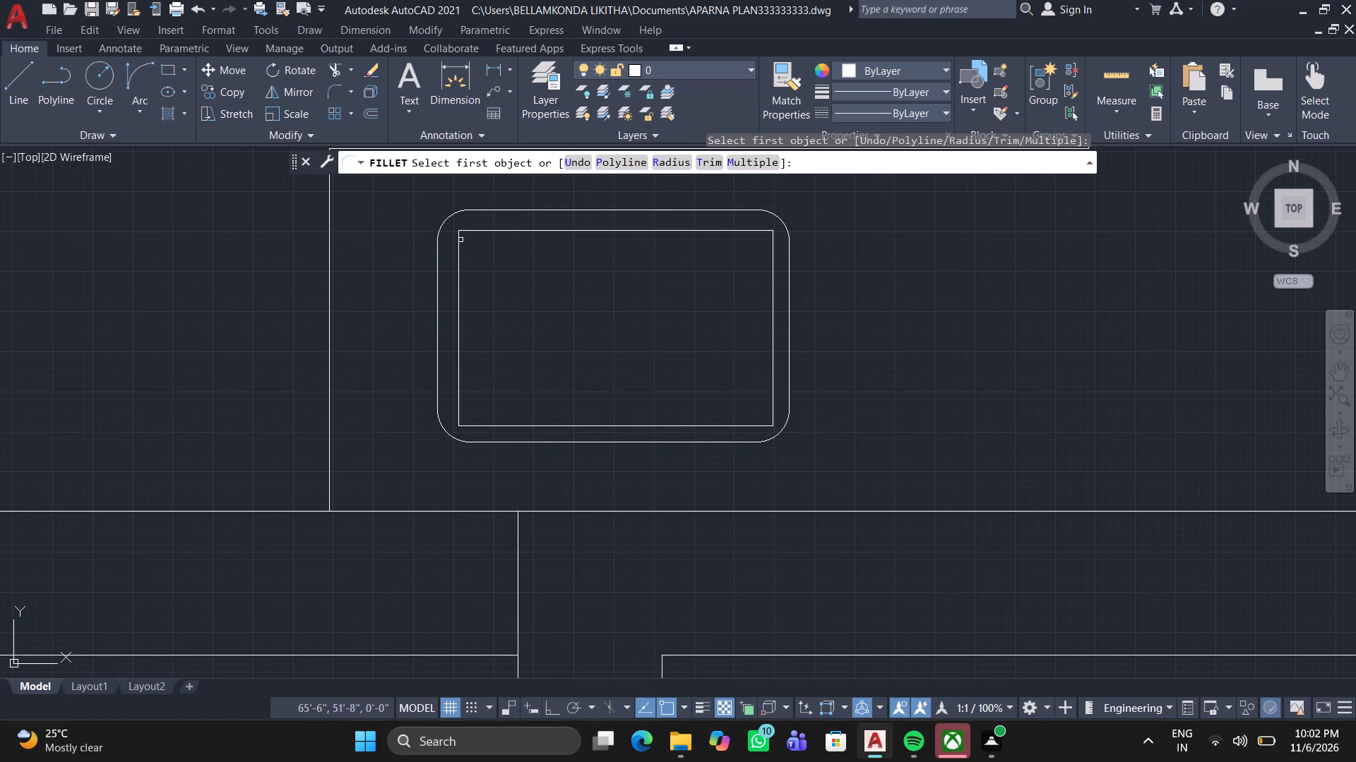
double_click(458, 242)
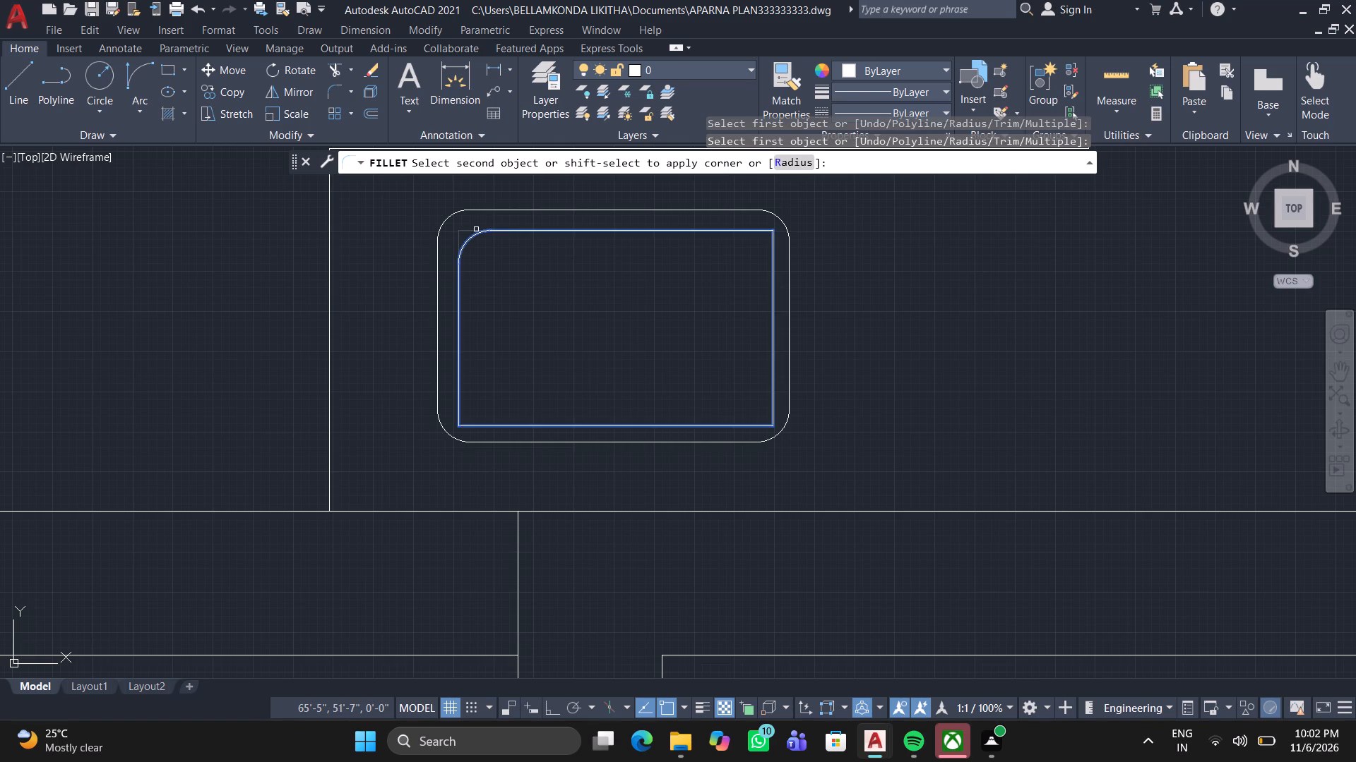
click(476, 229)
middle_drag(604, 265, 314, 242)
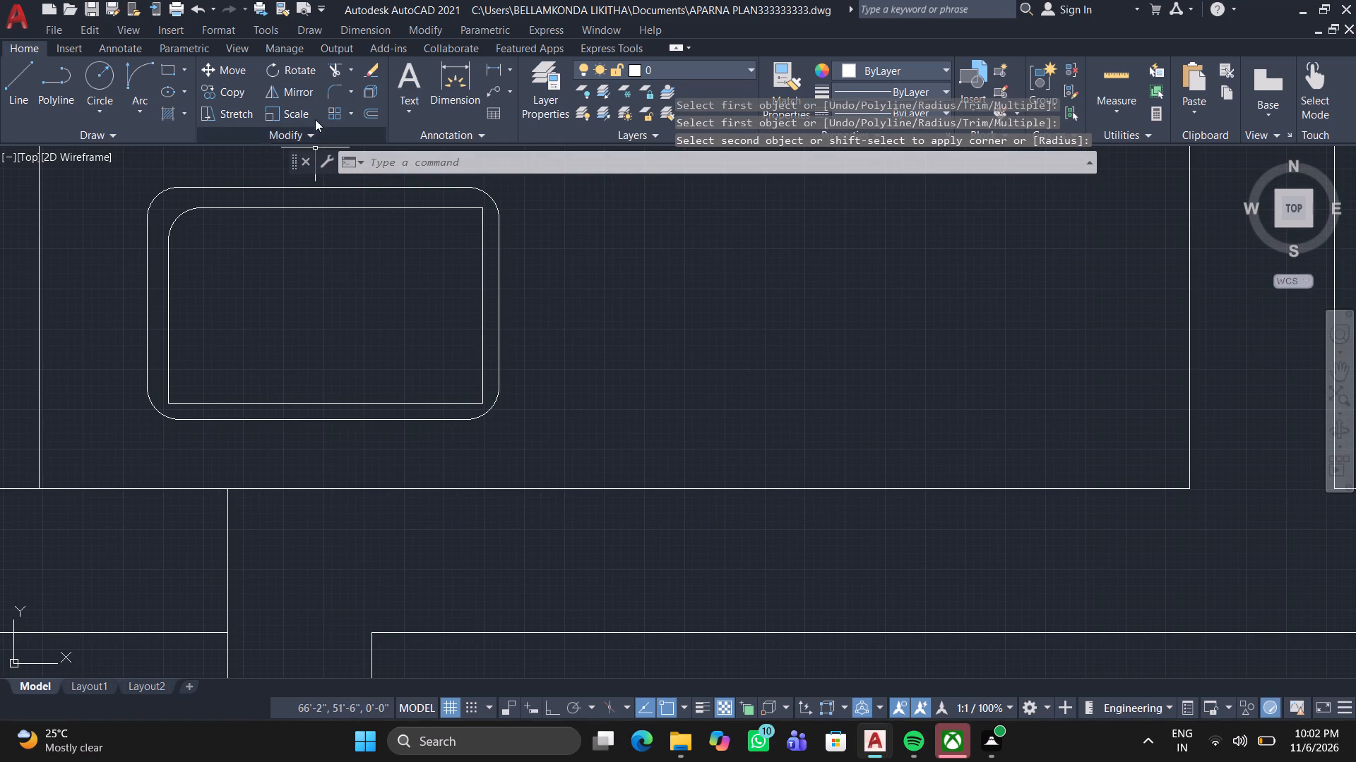
click(327, 83)
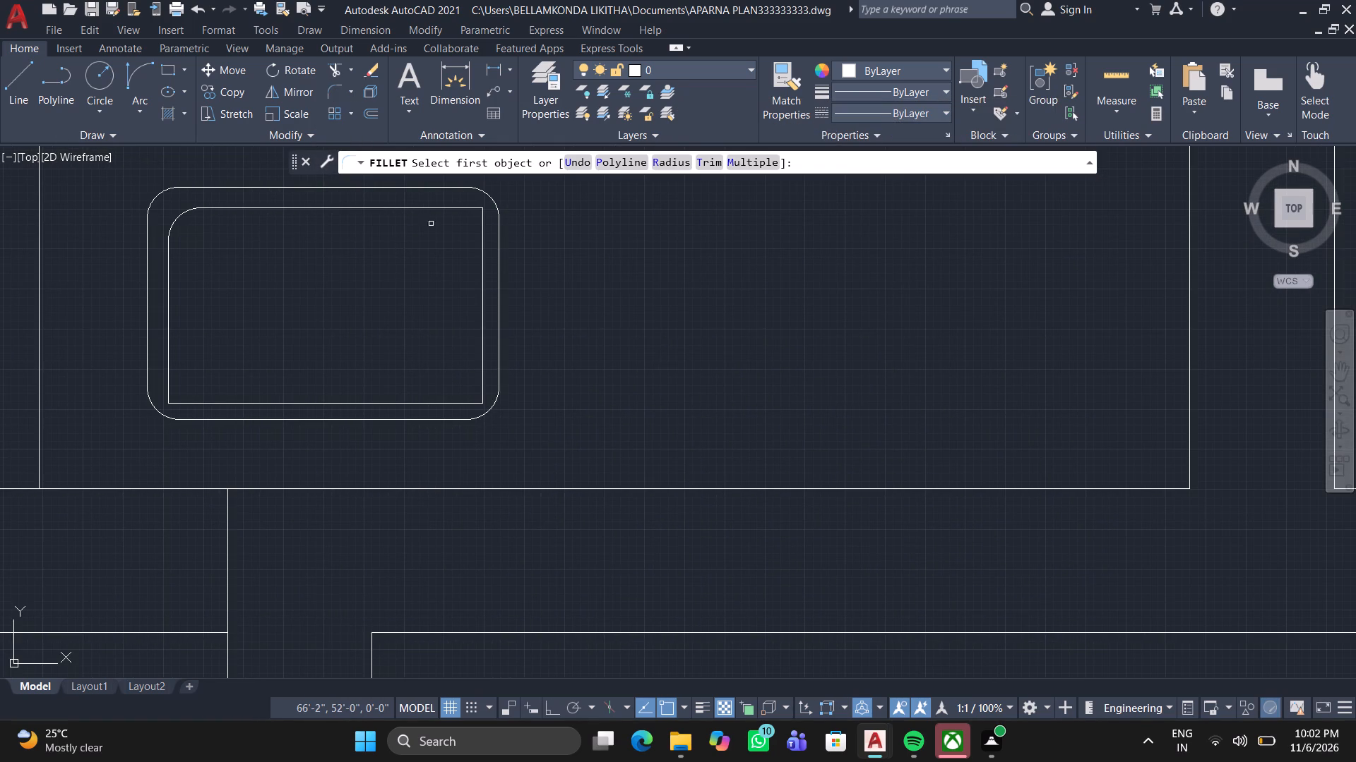
click(444, 208)
click(480, 235)
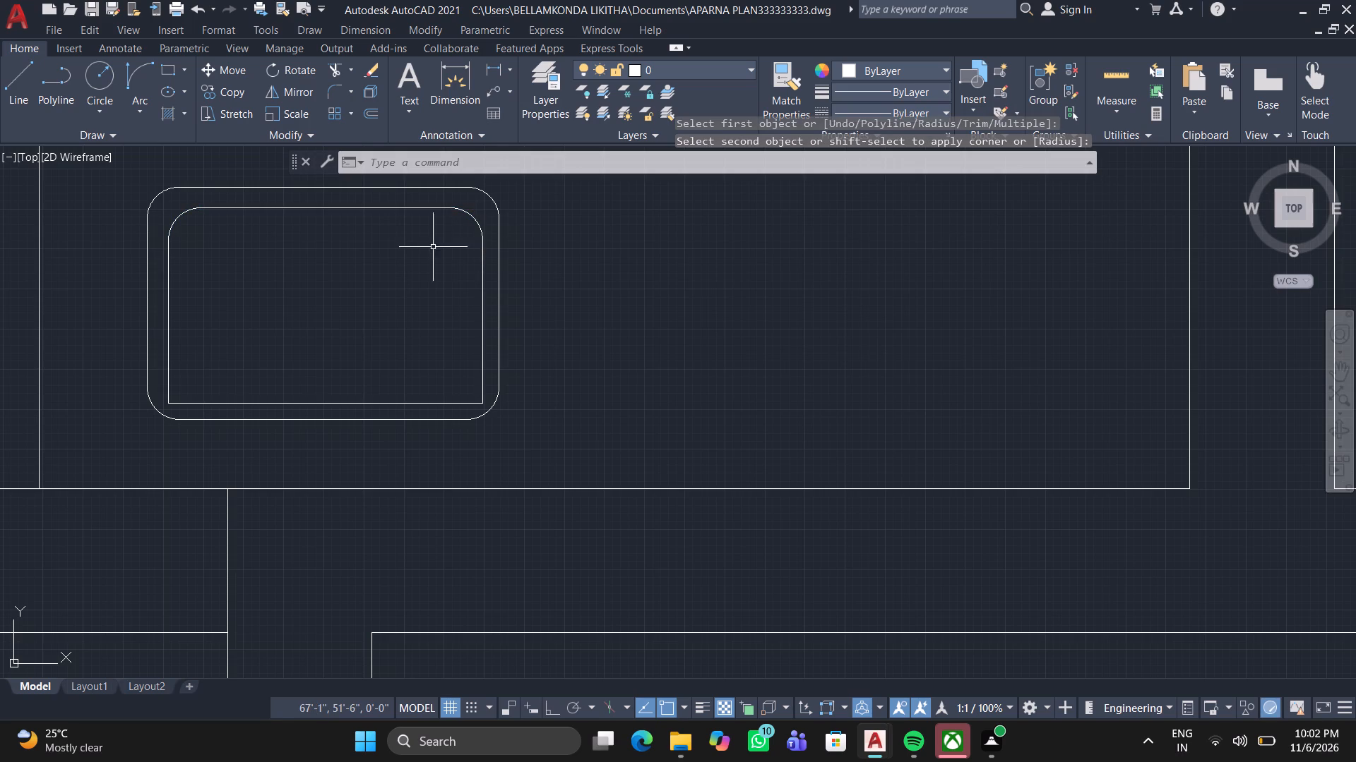
Fillet the inner rectangle's lower-left and lower-right corners with the same 2" radius.
click(333, 81)
click(333, 85)
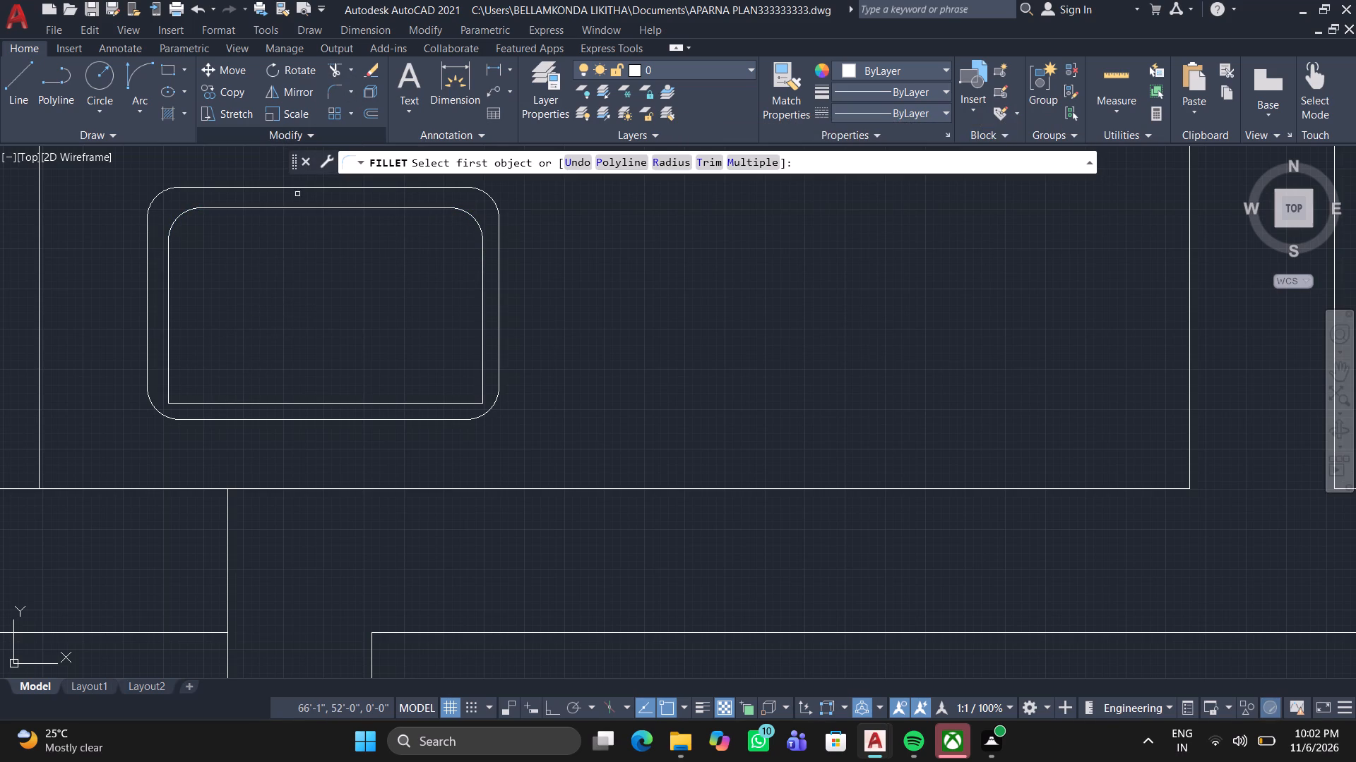
click(200, 401)
click(168, 377)
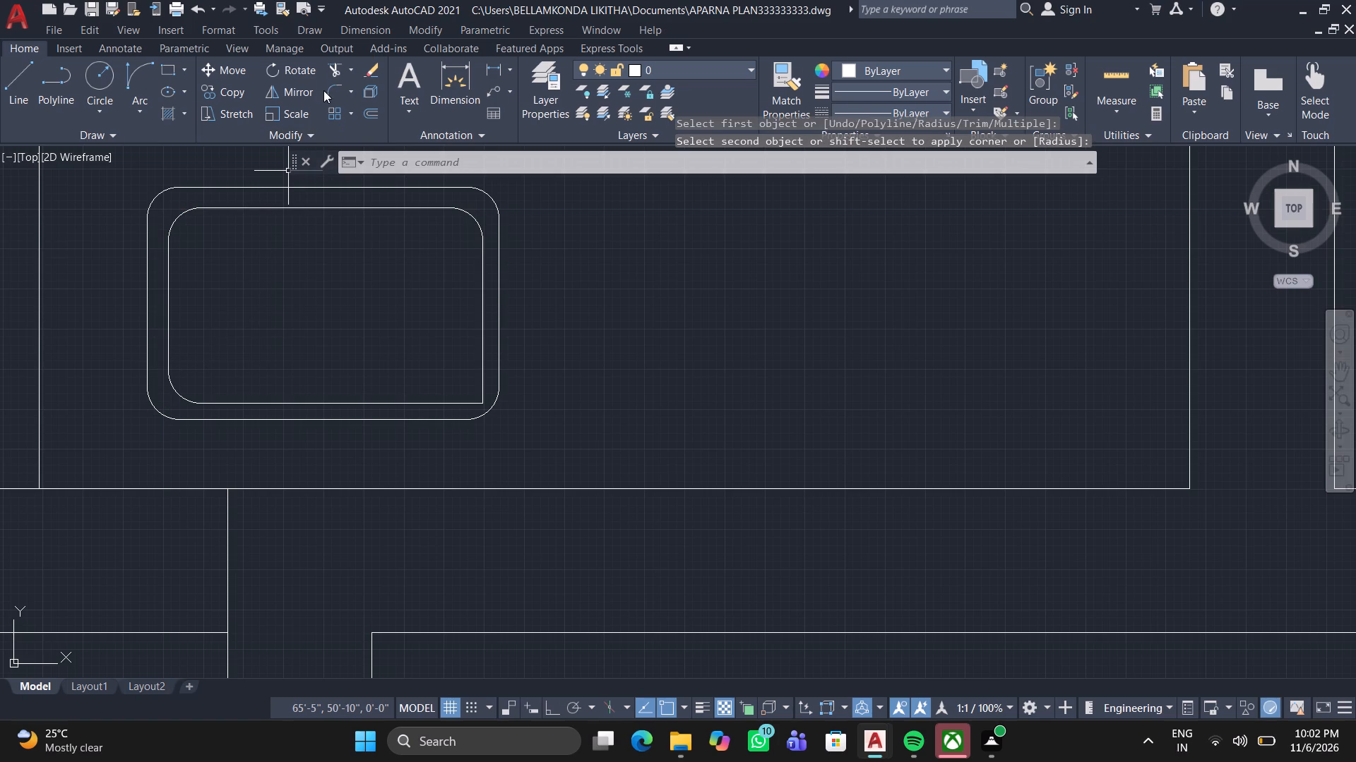
drag(328, 86, 335, 99)
click(403, 404)
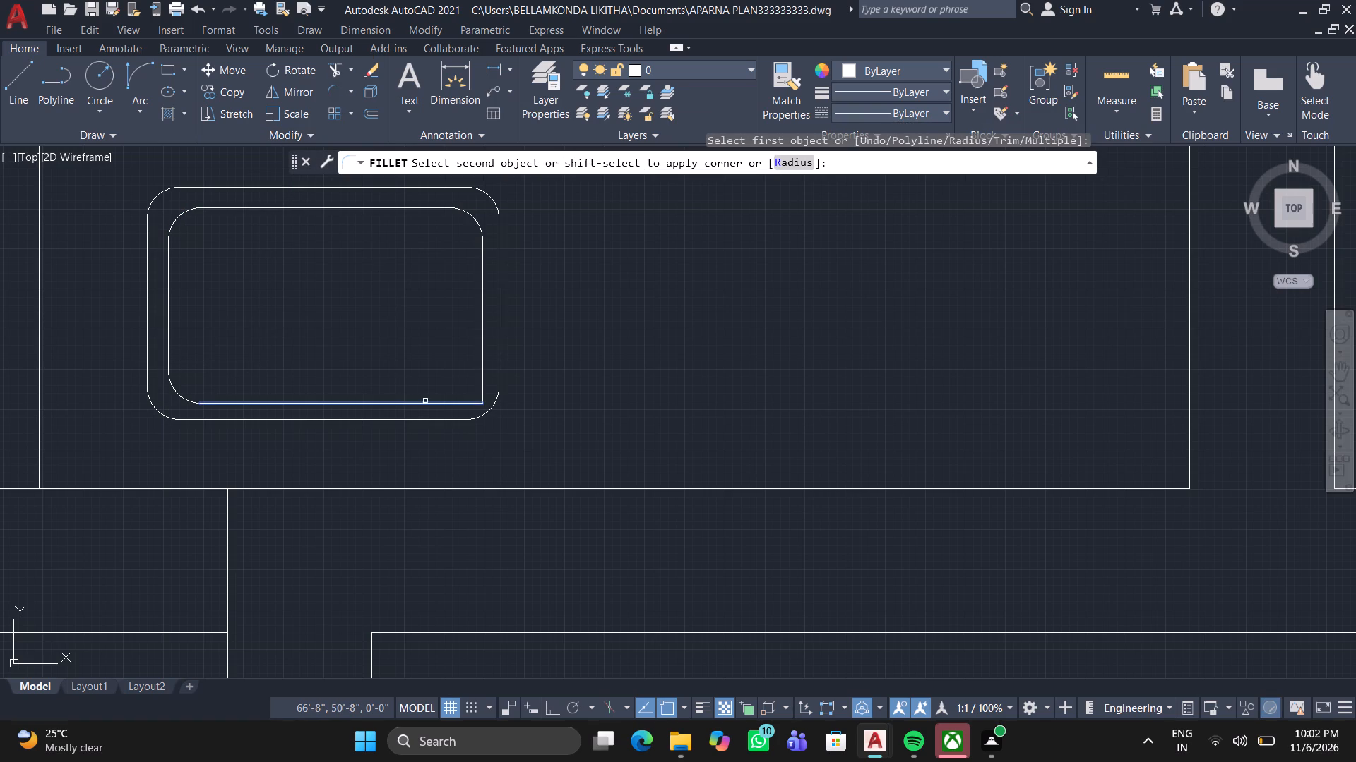
click(482, 362)
Stretch the inner rounded rectangle's left edge slightly outward, towards the outer outline.
scroll(263, 273, down, 1)
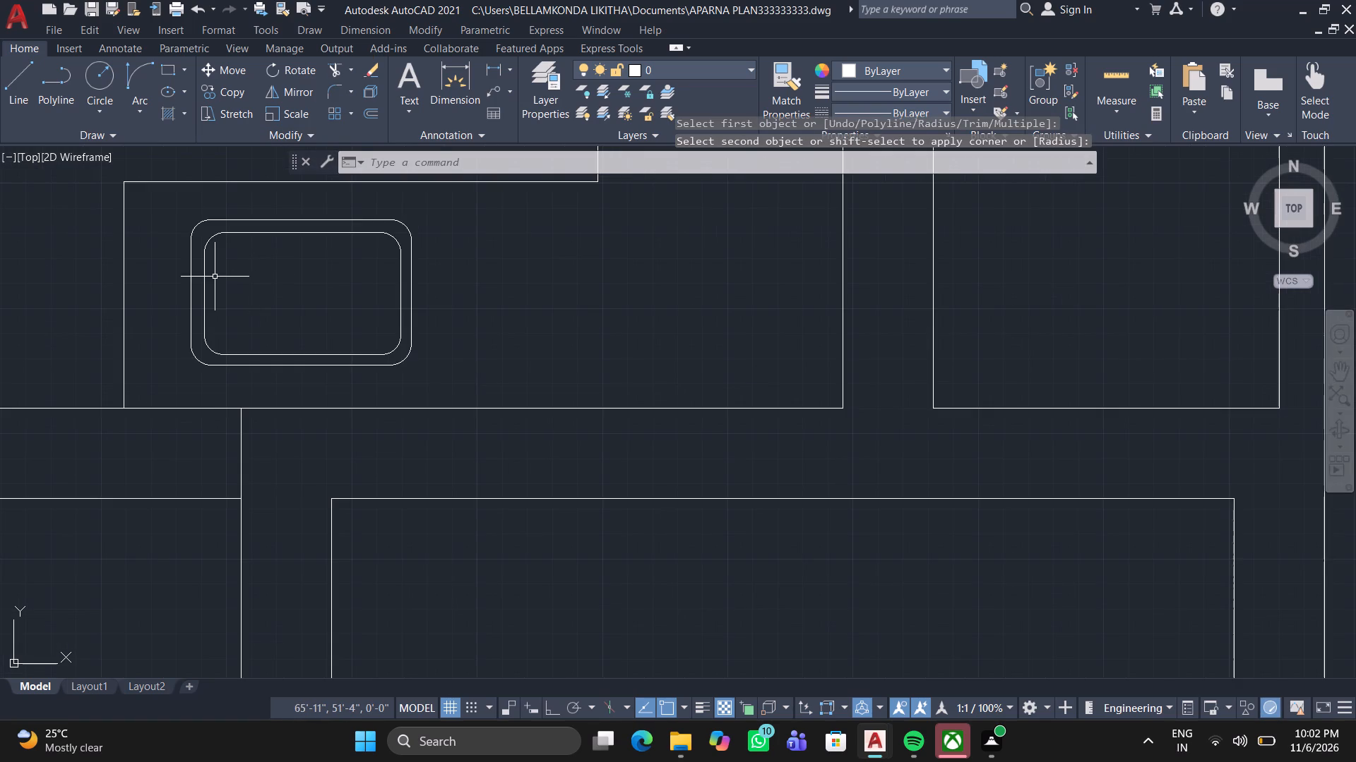
scroll(202, 267, up, 2)
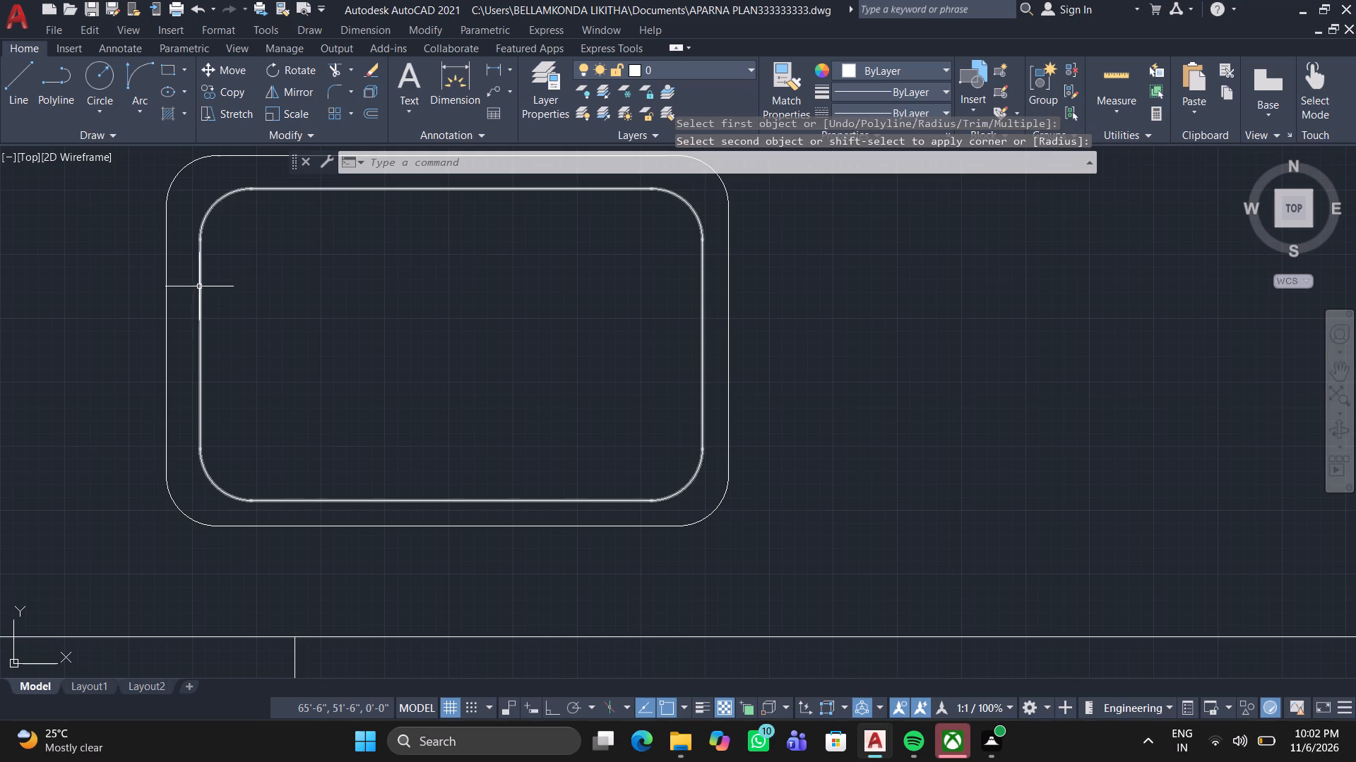
click(201, 289)
double_click(199, 342)
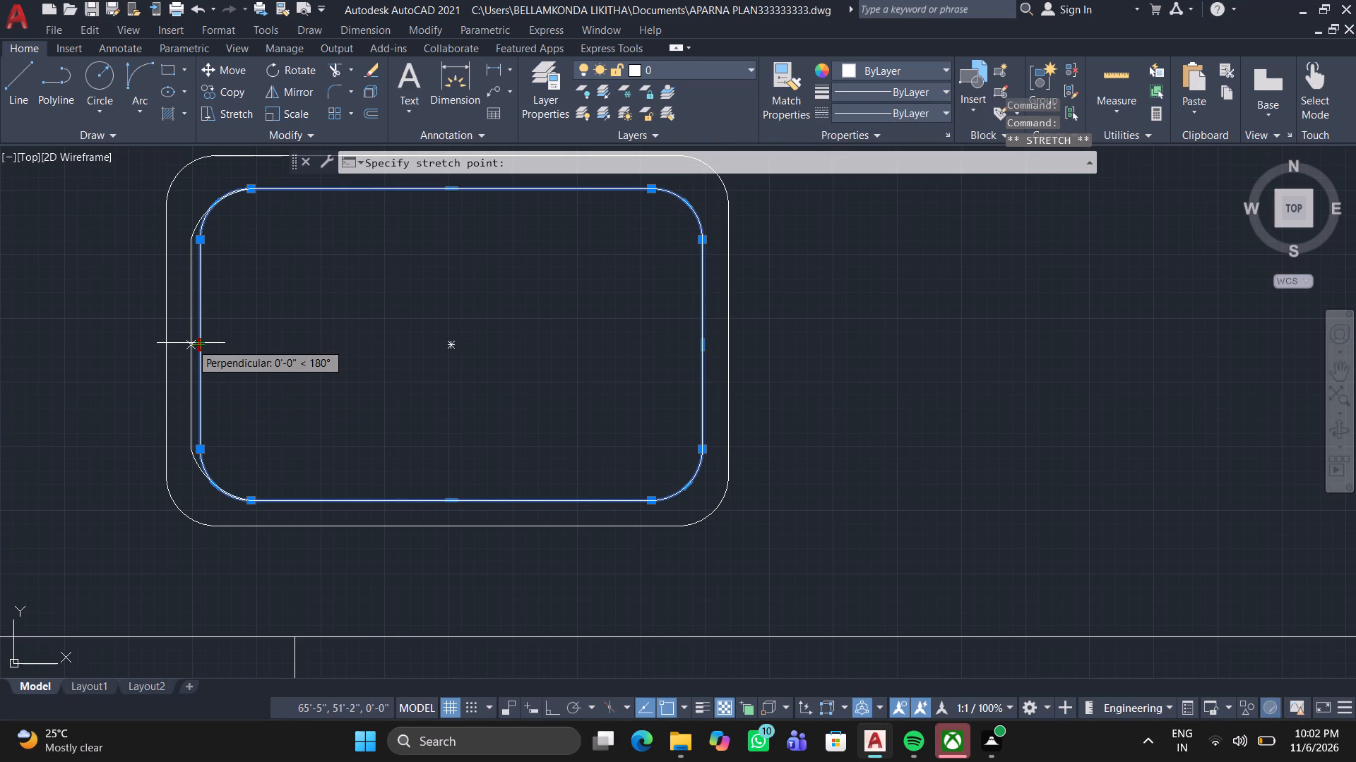
click(191, 343)
key(Escape)
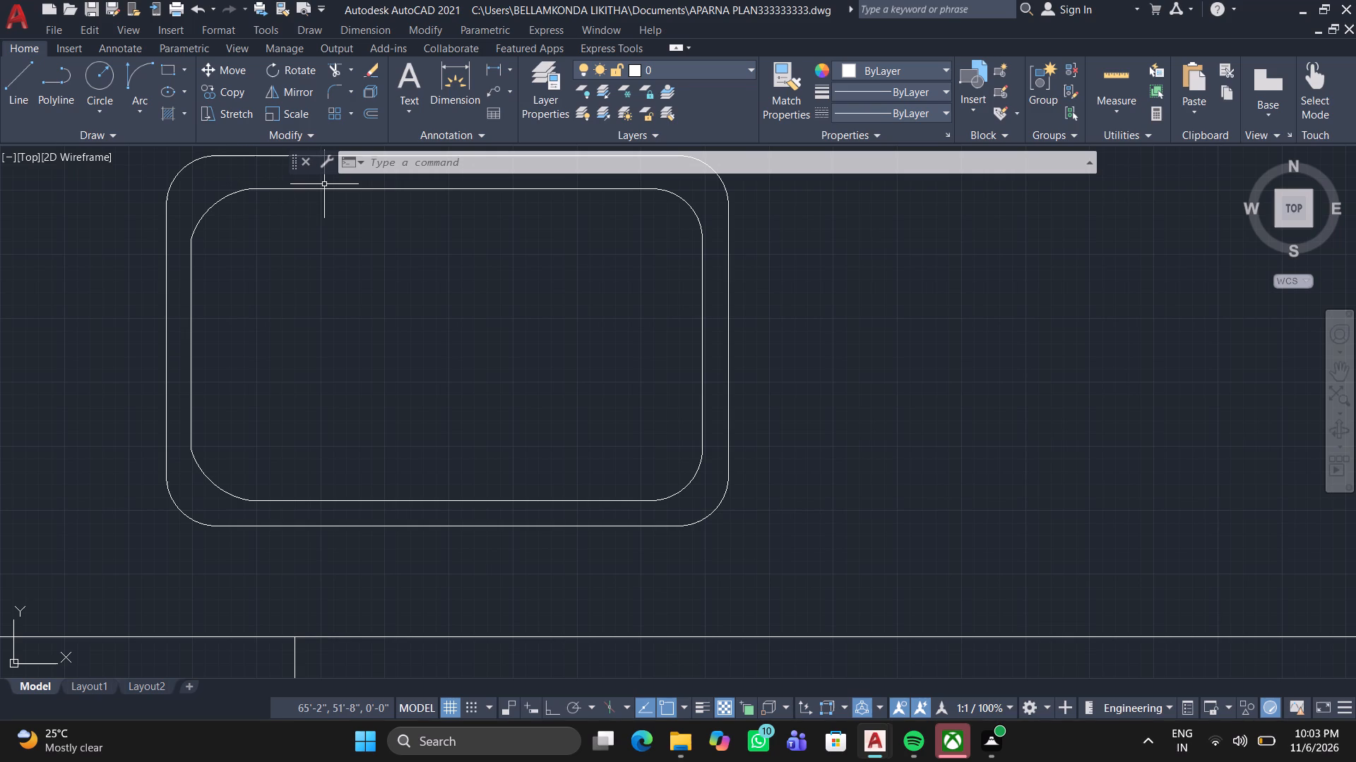
Copy the door between Bed Room 1 and the dining area to the kitchen's bottom wall, beside the counter.
scroll(359, 278, down, 2)
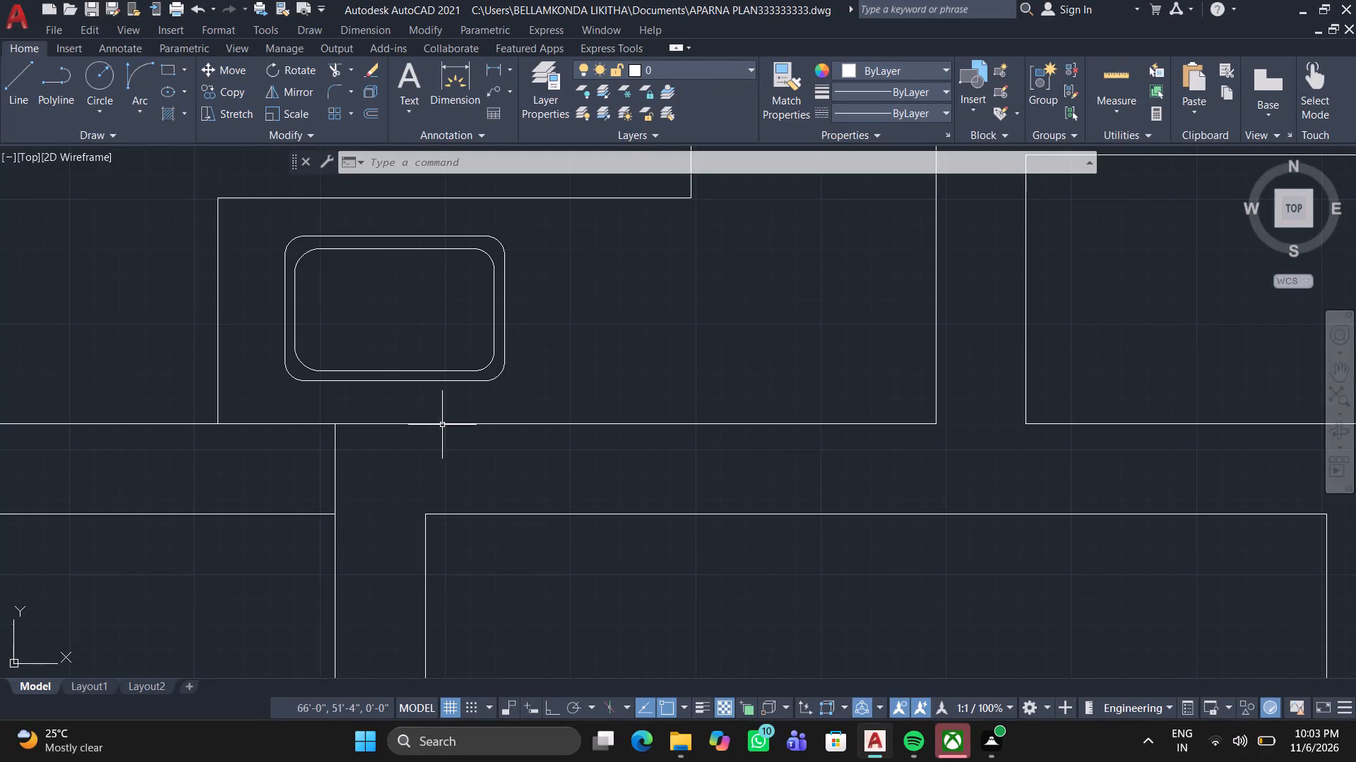
scroll(441, 431, down, 3)
scroll(275, 397, down, 1)
middle_drag(225, 273, 269, 416)
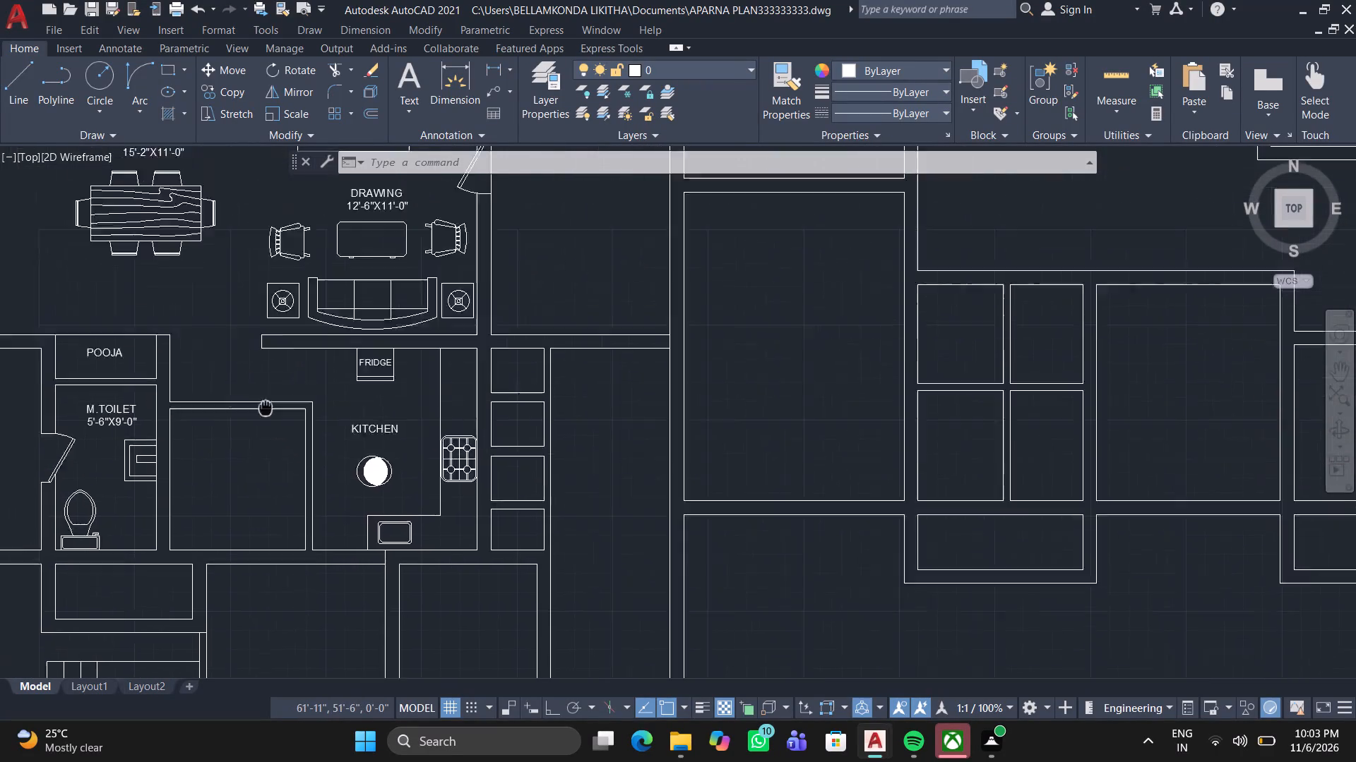
middle_drag(269, 416, 603, 557)
scroll(601, 559, down, 2)
middle_click(603, 557)
middle_drag(570, 526, 340, 351)
scroll(328, 426, up, 1)
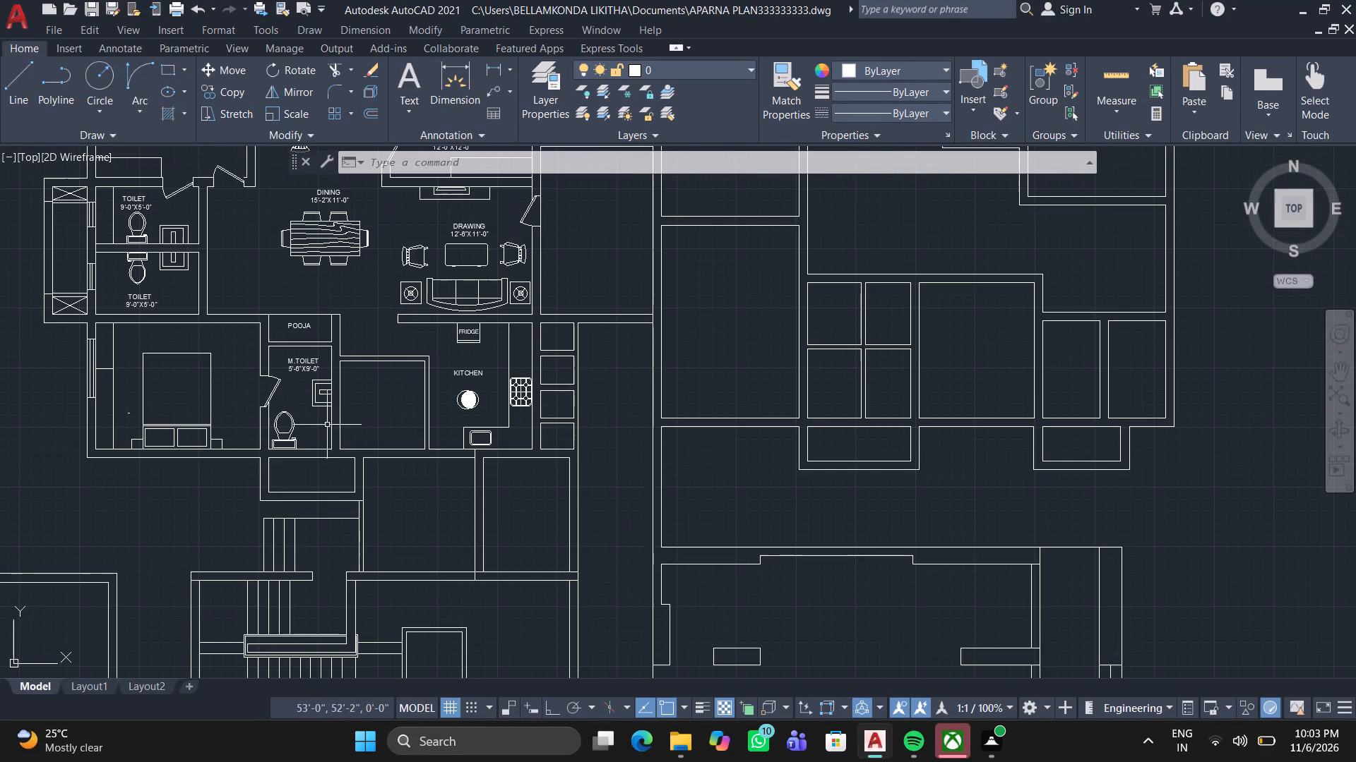
middle_drag(319, 262, 253, 426)
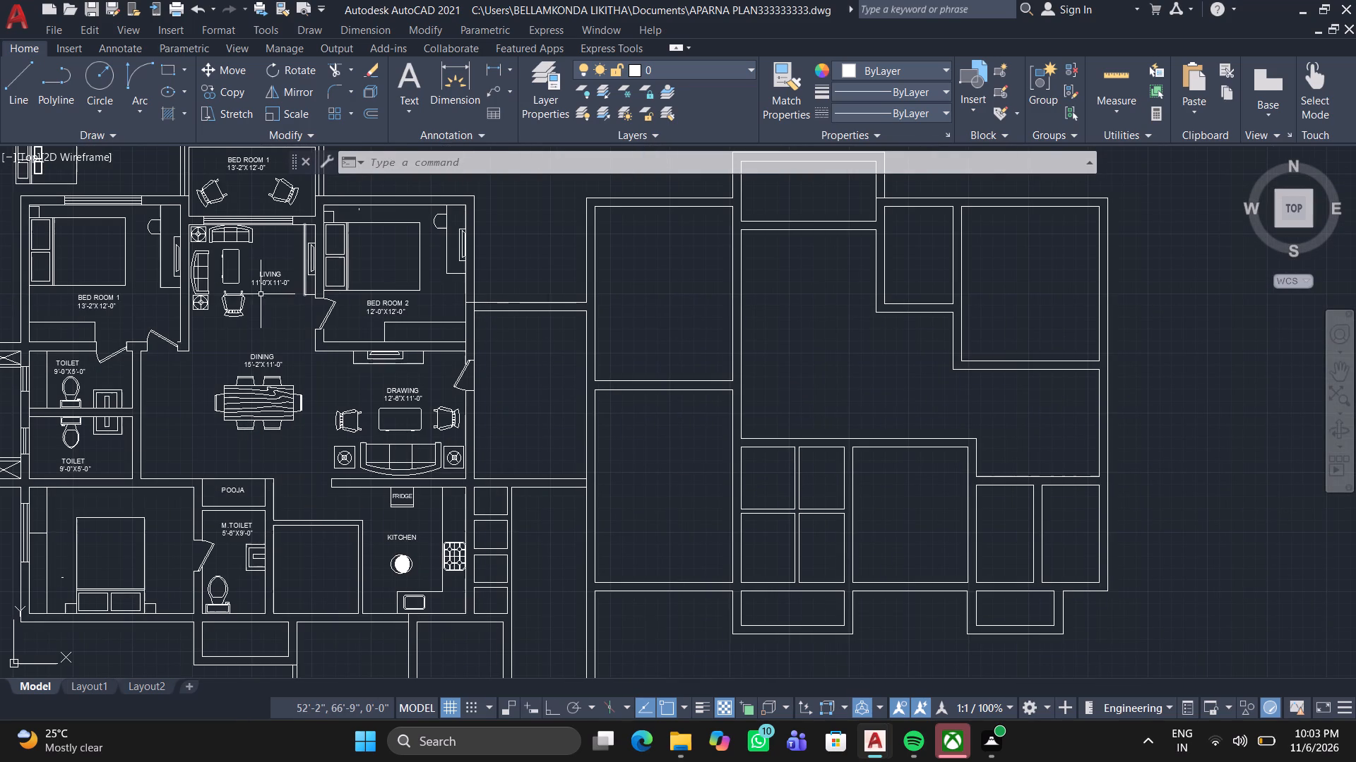
click(161, 339)
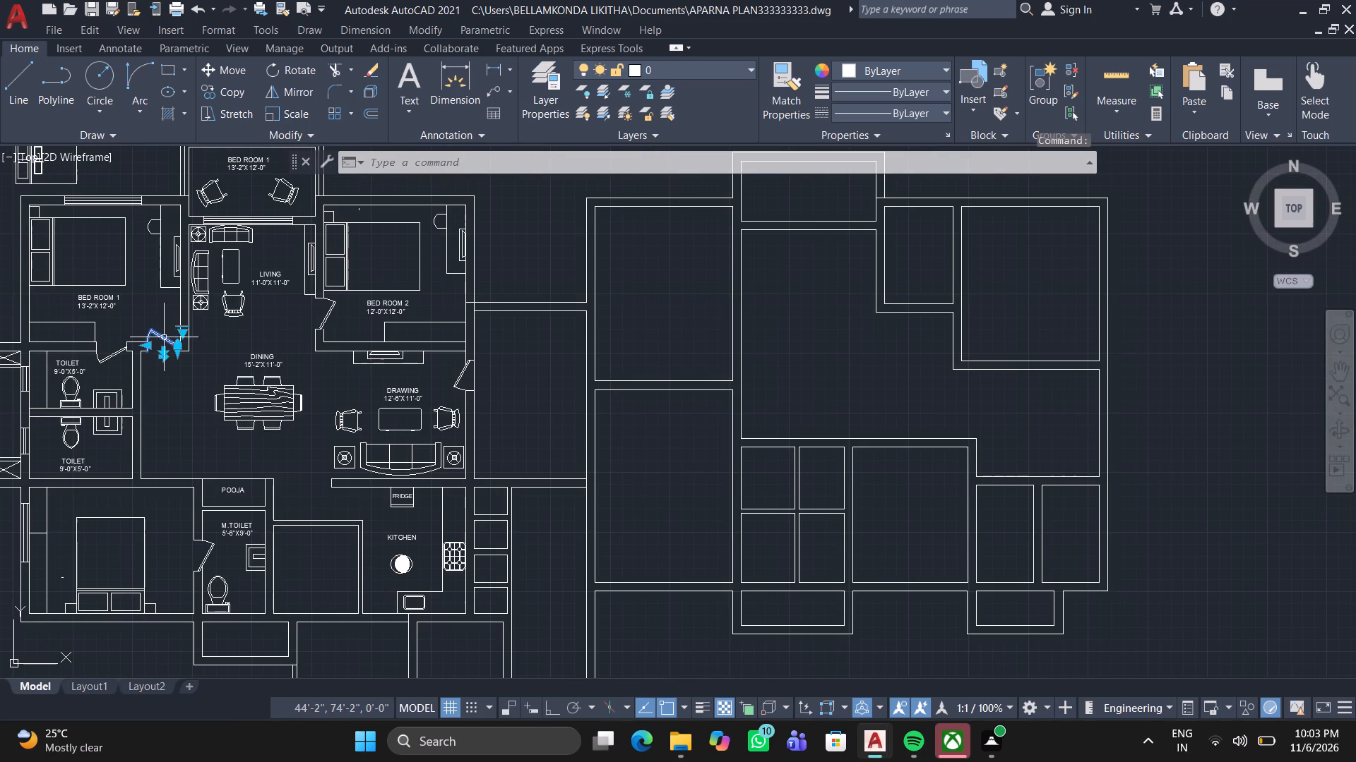
click(210, 90)
scroll(190, 277, up, 2)
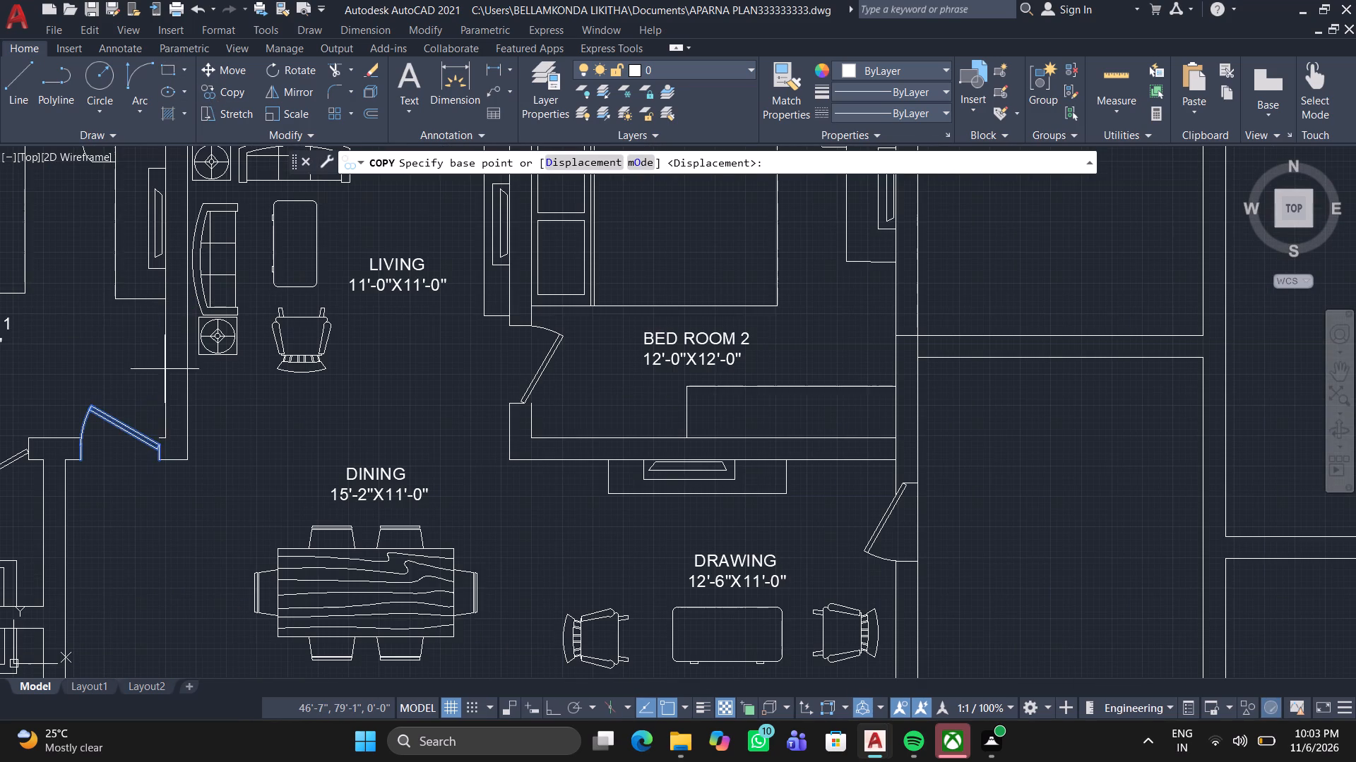
click(157, 462)
scroll(442, 617, down, 3)
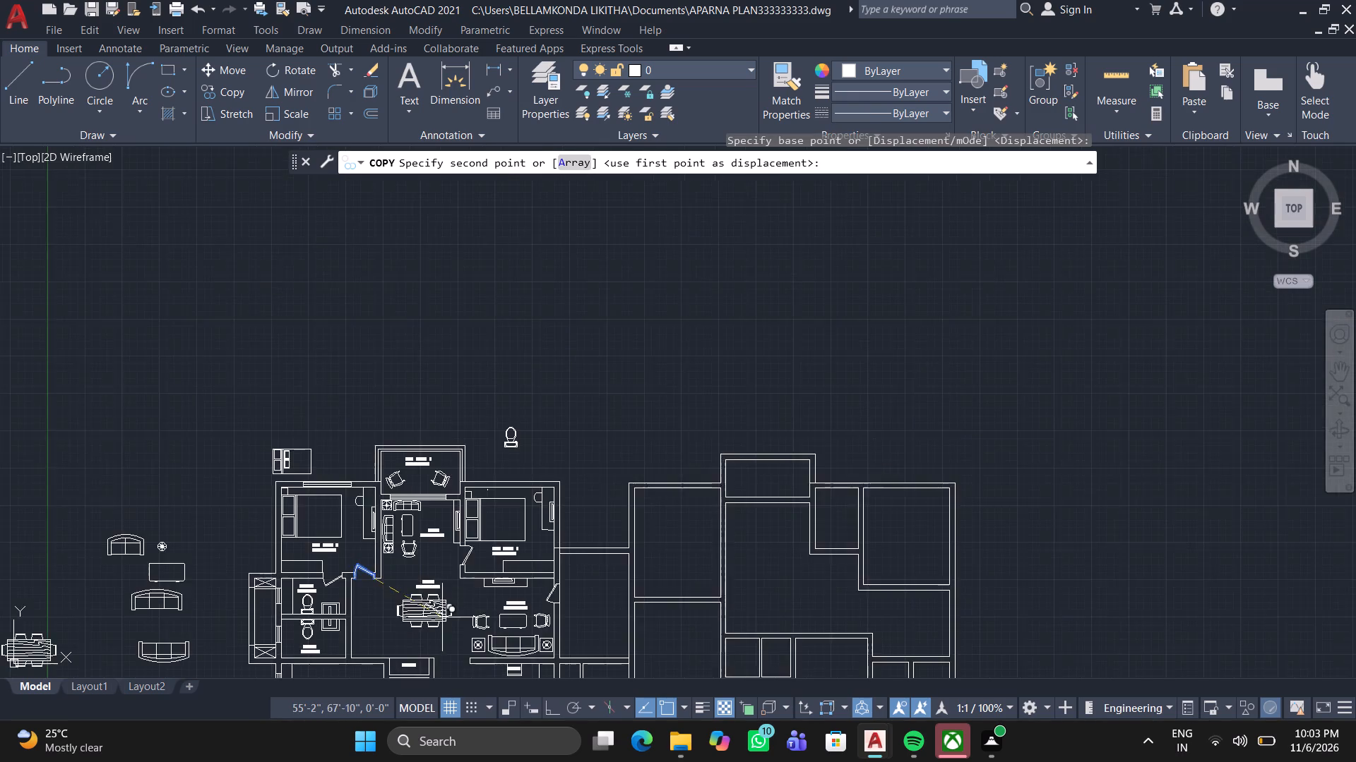
middle_drag(441, 606, 335, 353)
scroll(367, 465, up, 2)
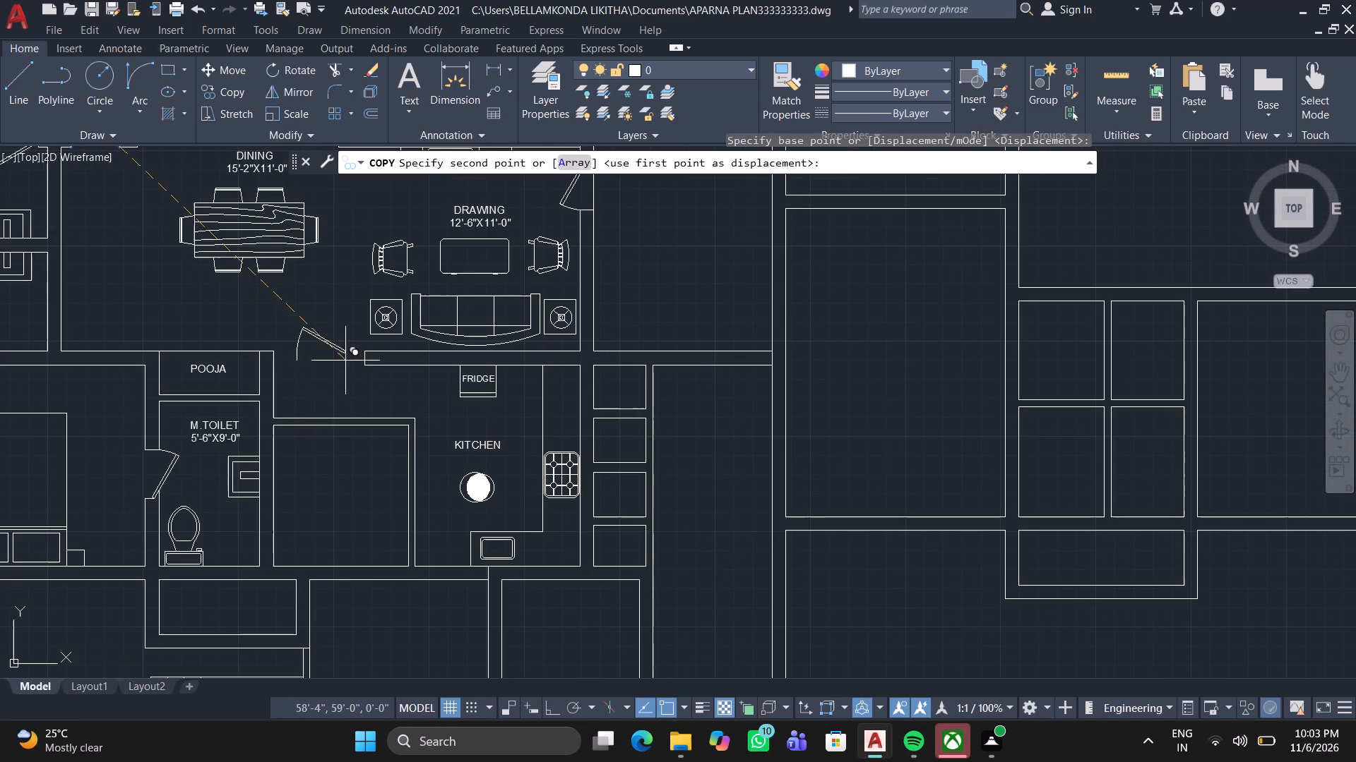
scroll(466, 582, up, 2)
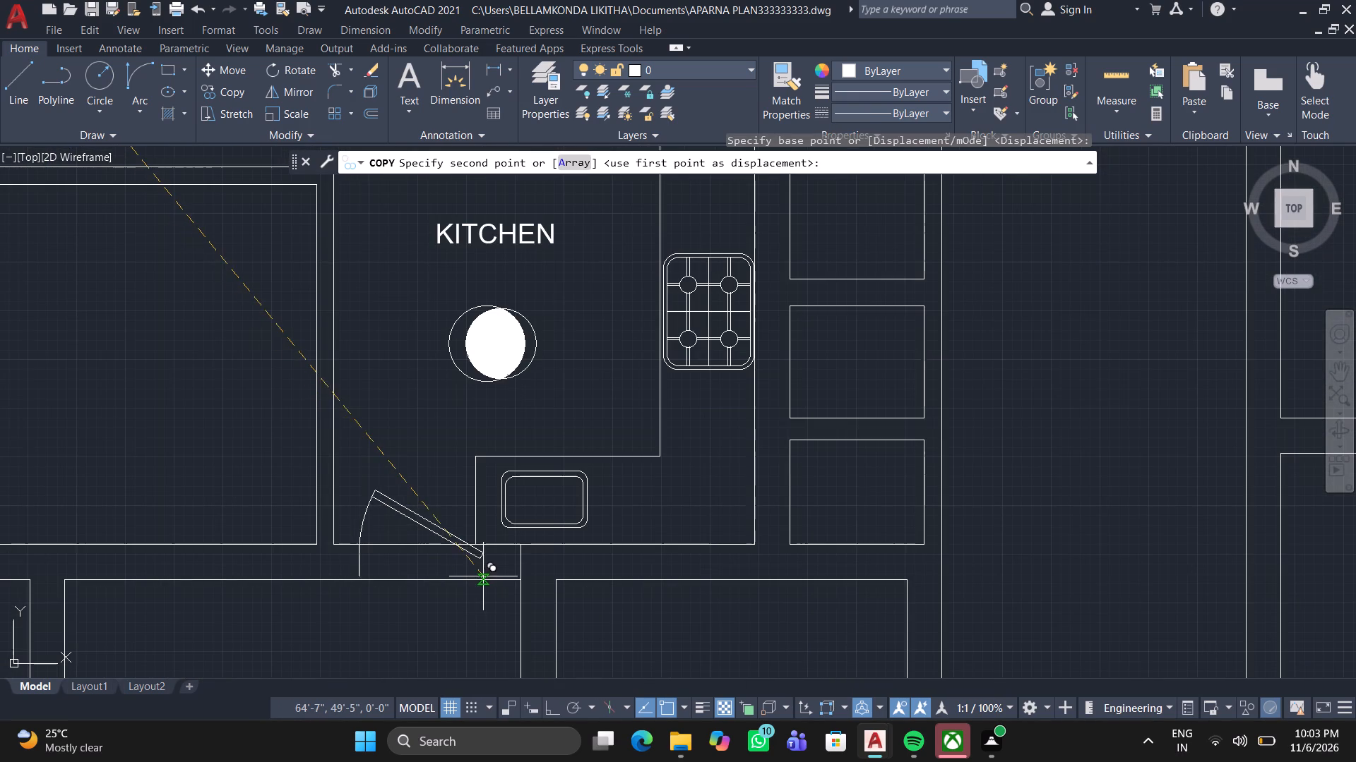
click(471, 577)
key(space)
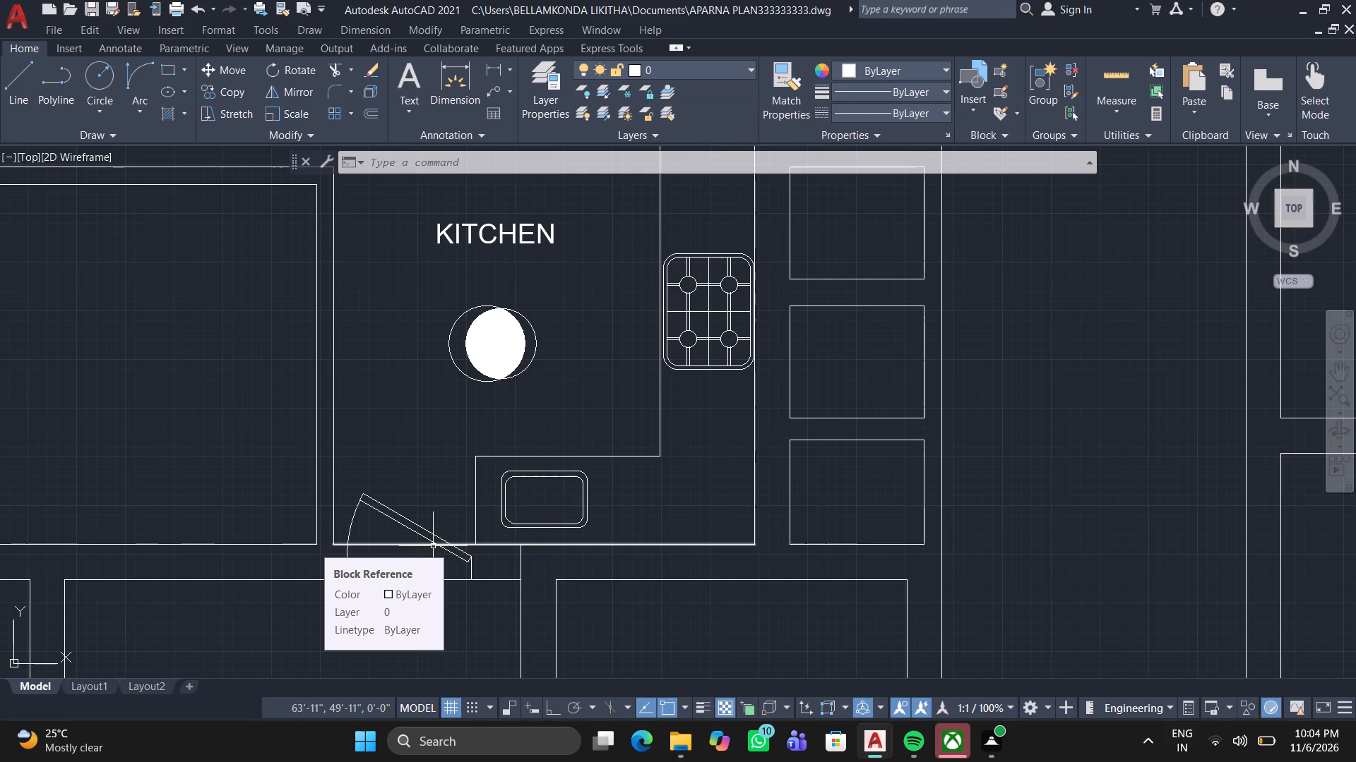
Flip the copied kitchen door vertically so that it swings below the kitchen's bottom wall.
click(408, 523)
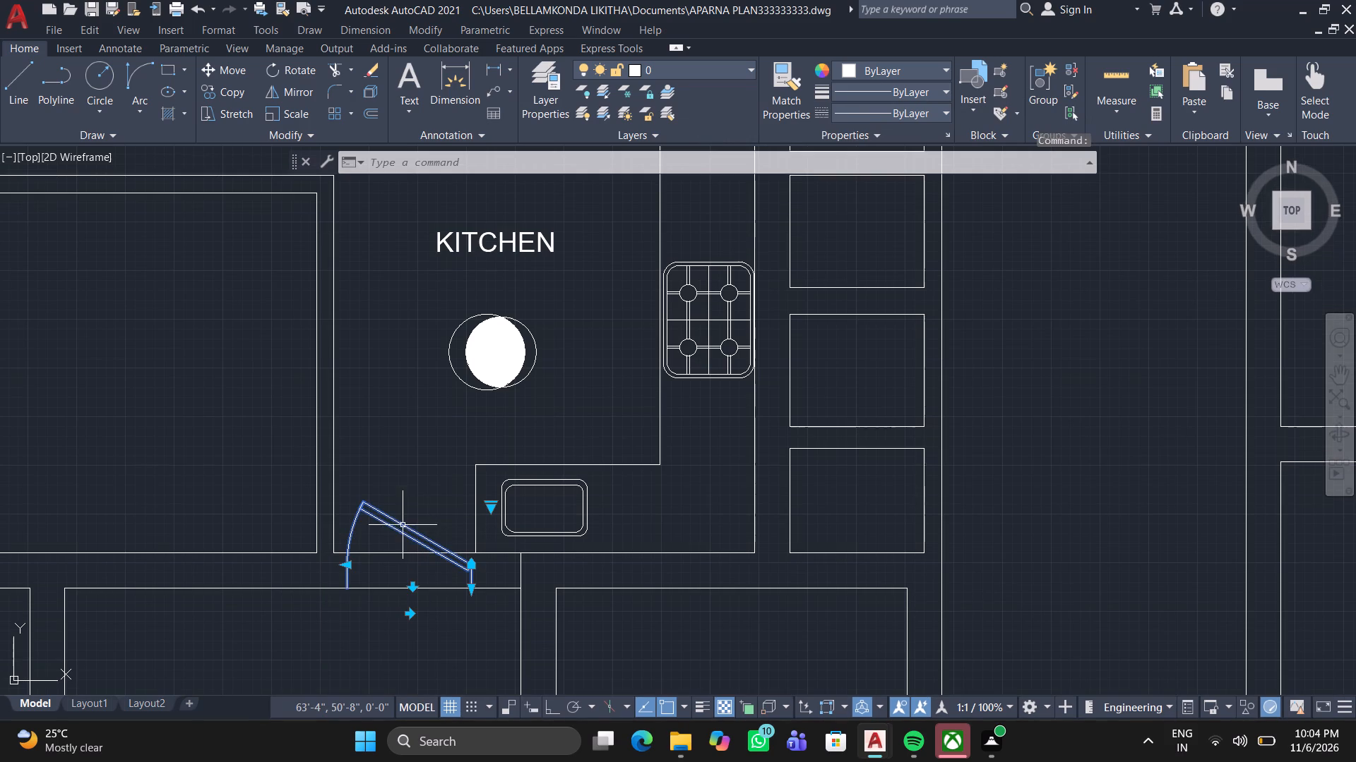
scroll(379, 582, up, 1)
middle_drag(376, 574, 374, 479)
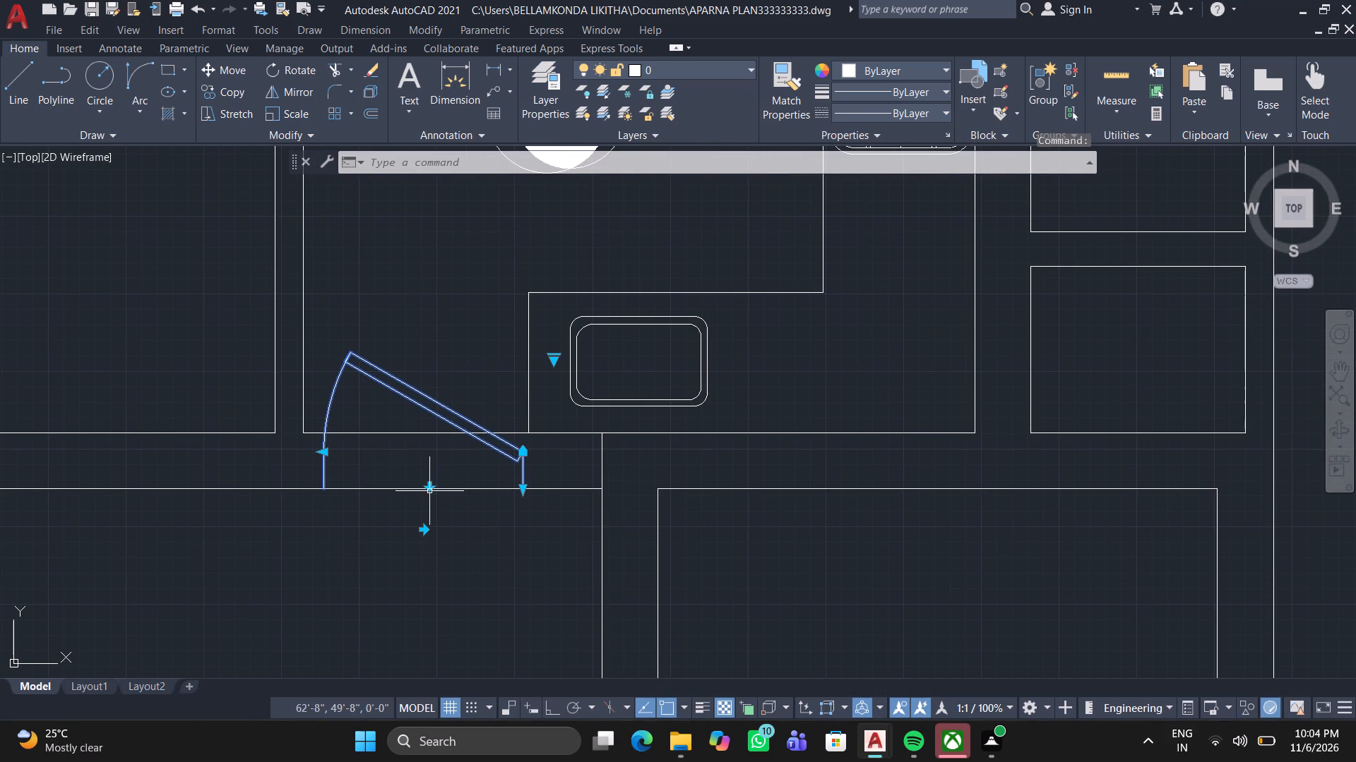
click(427, 488)
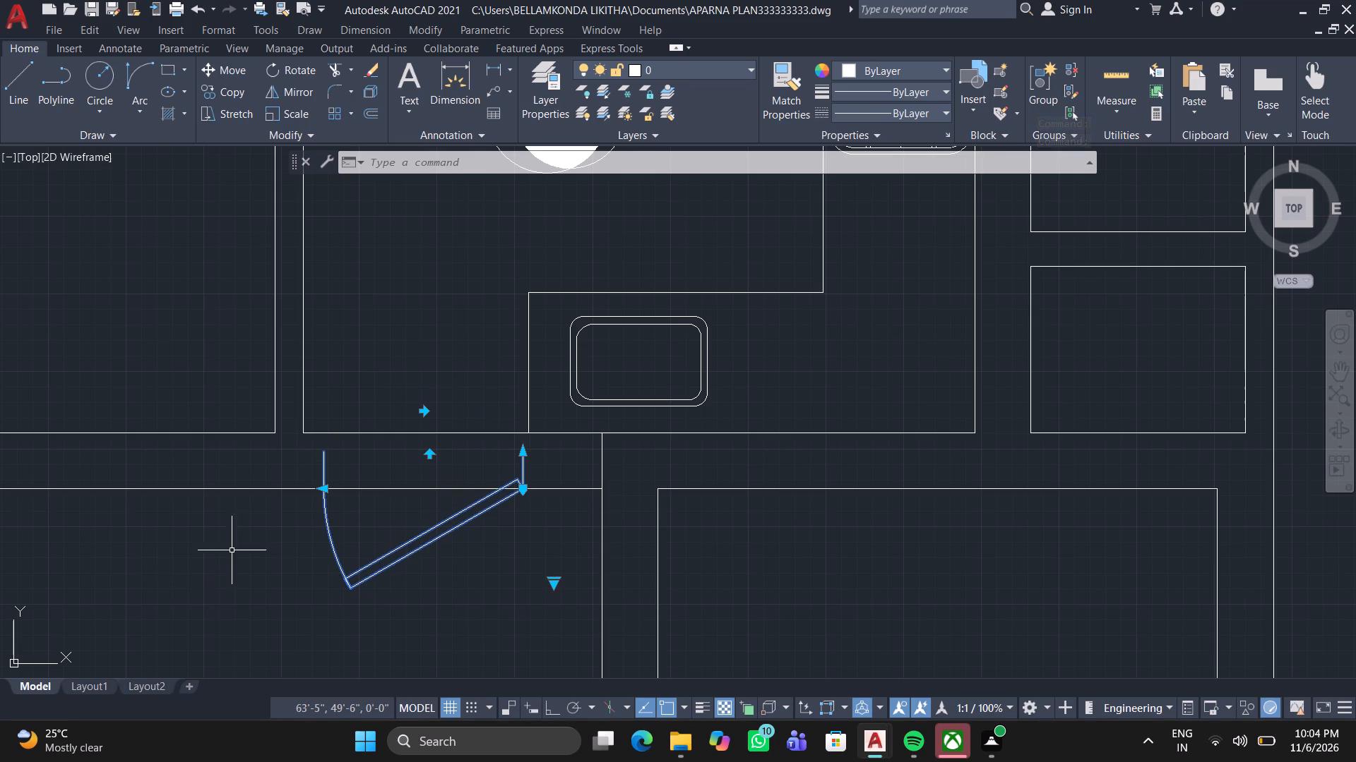
Move the kitchen door by its hinge-side jamb end onto the inner line of the bottom wall, slightly left of the counter.
click(207, 65)
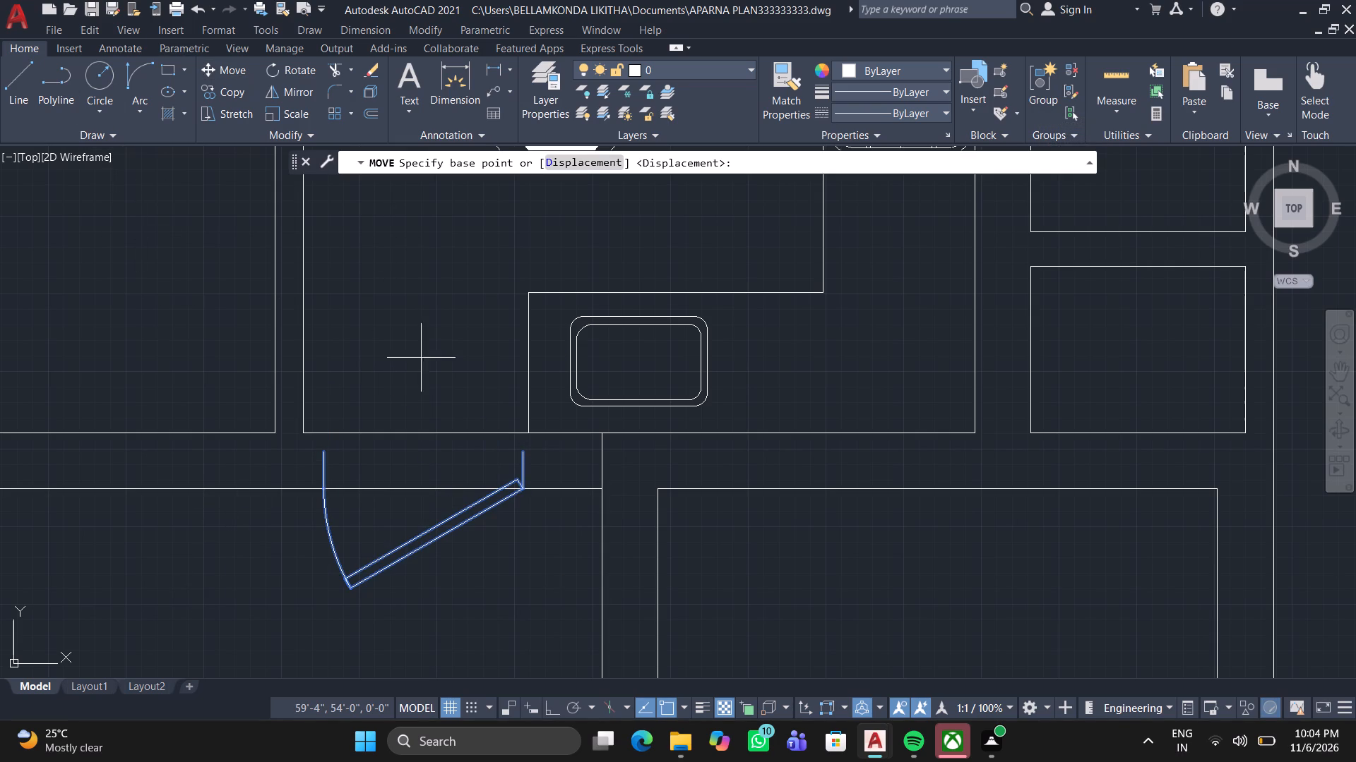
click(525, 459)
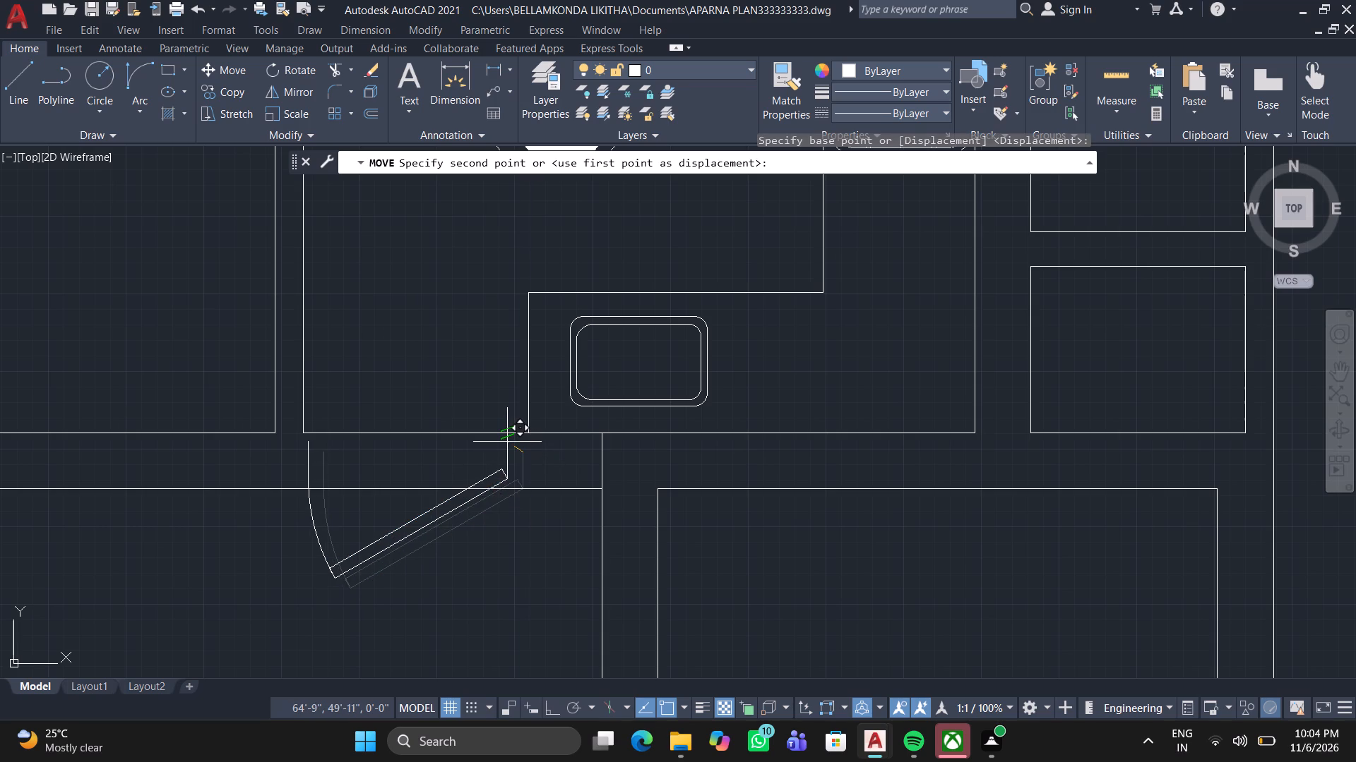
click(507, 442)
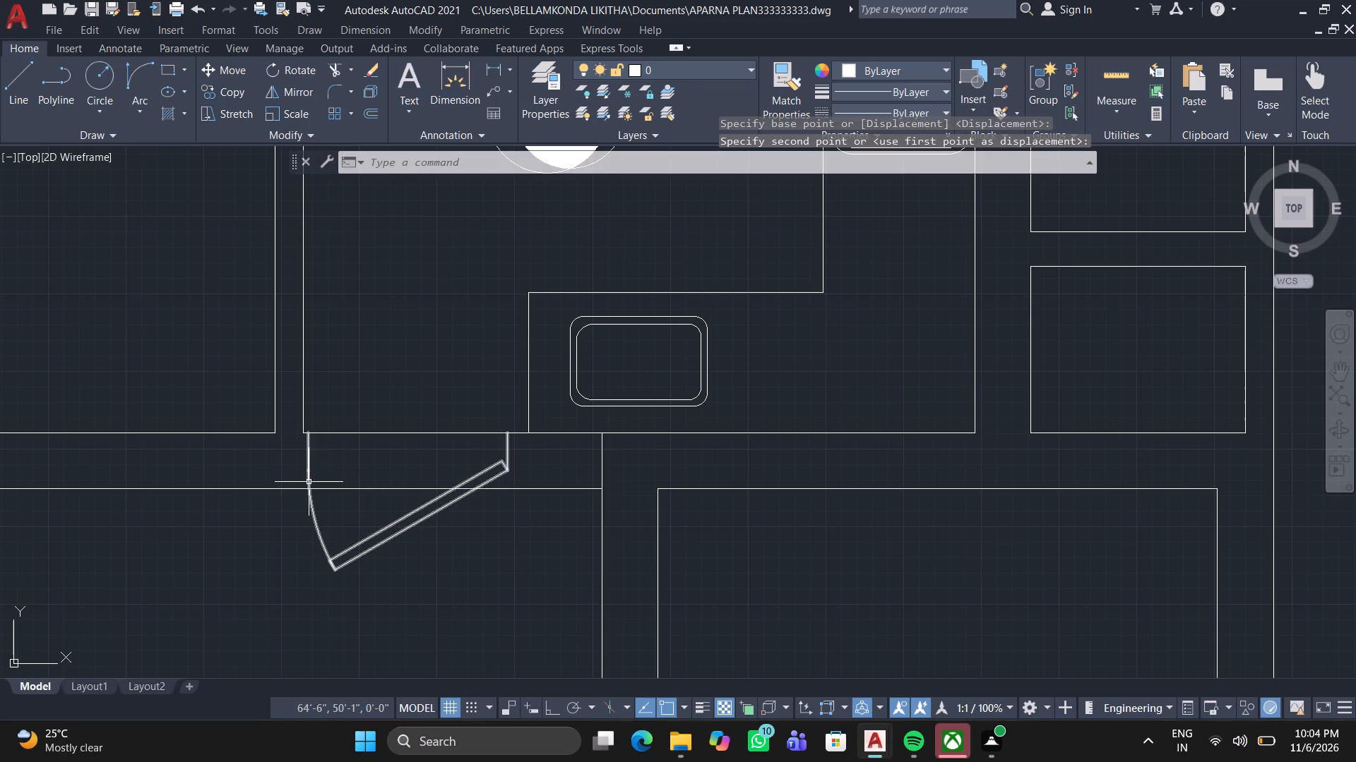
Trim both bottom wall lines of the kitchen where they cross the new door opening.
click(332, 68)
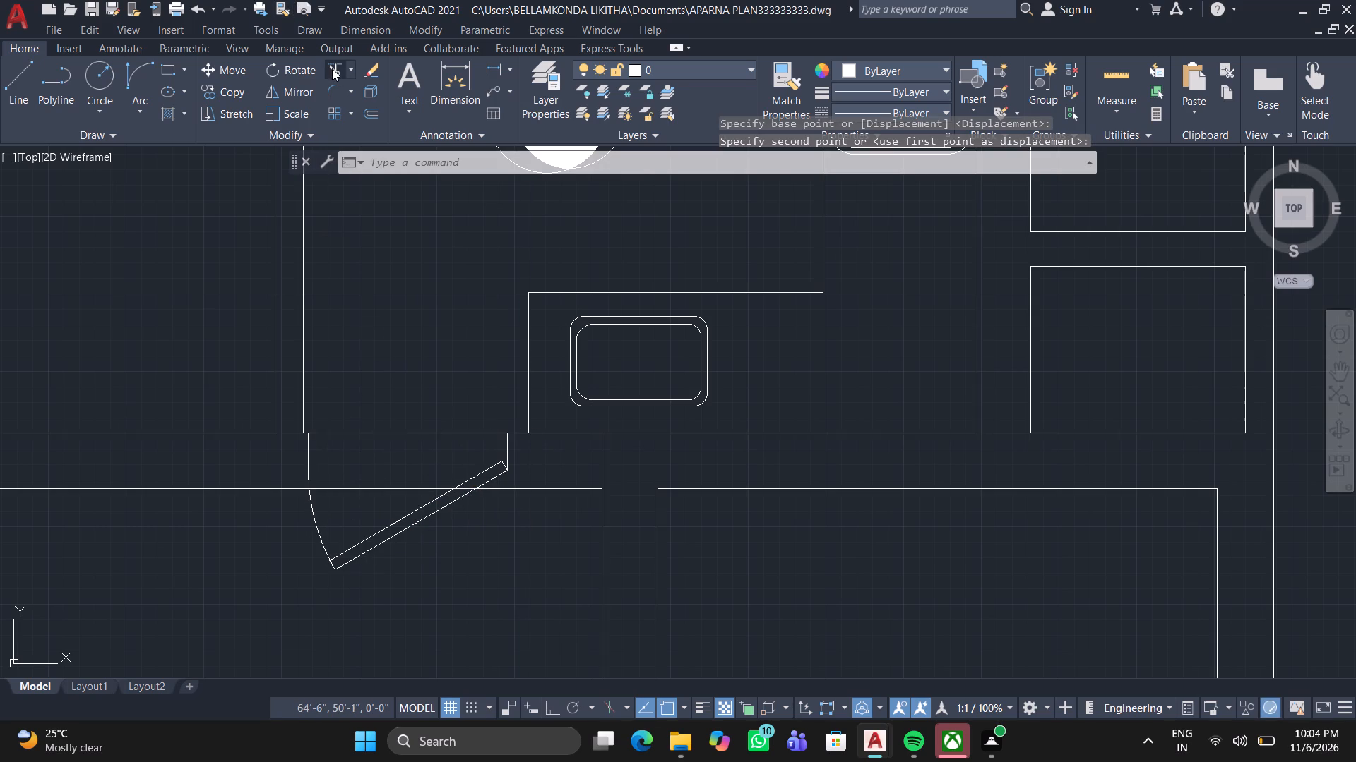
drag(337, 505, 344, 487)
drag(363, 398, 363, 454)
drag(363, 469, 363, 482)
scroll(451, 488, up, 2)
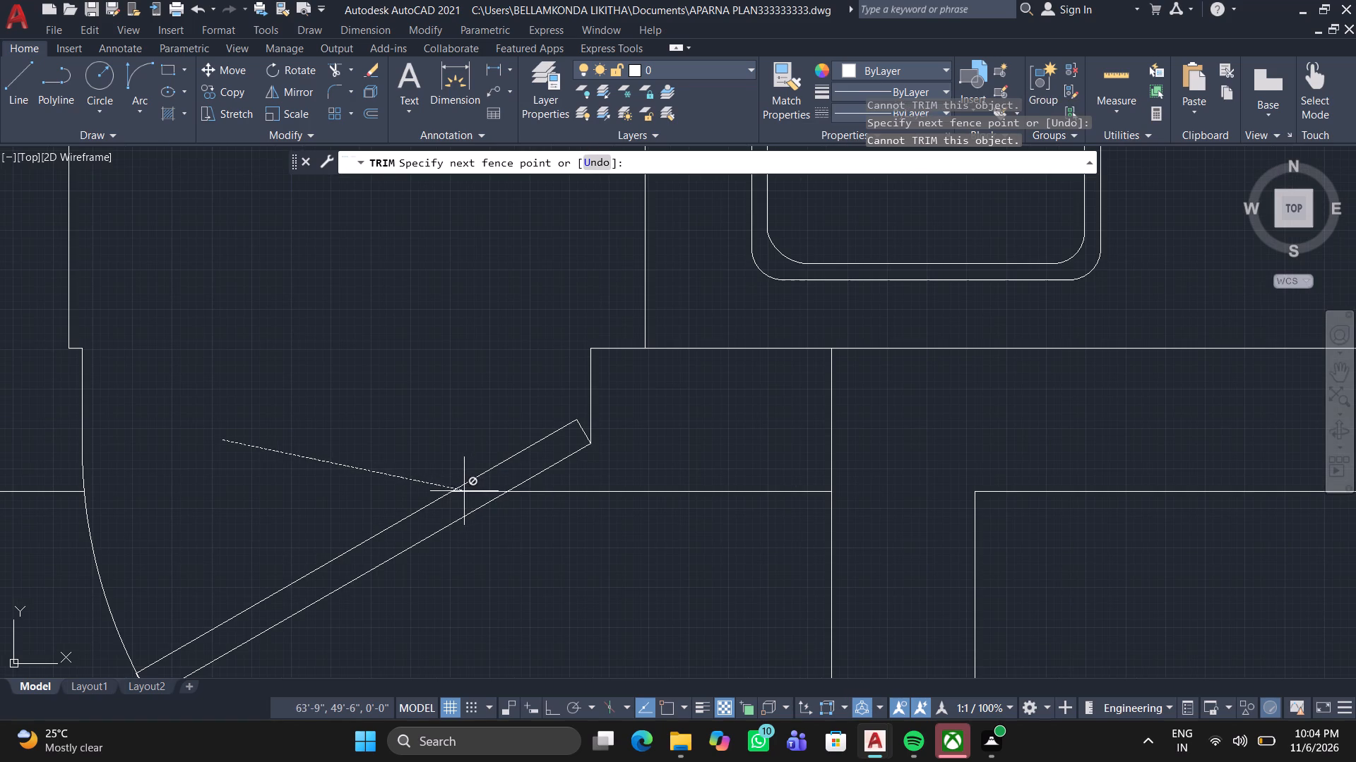
click(463, 492)
scroll(365, 376, down, 1)
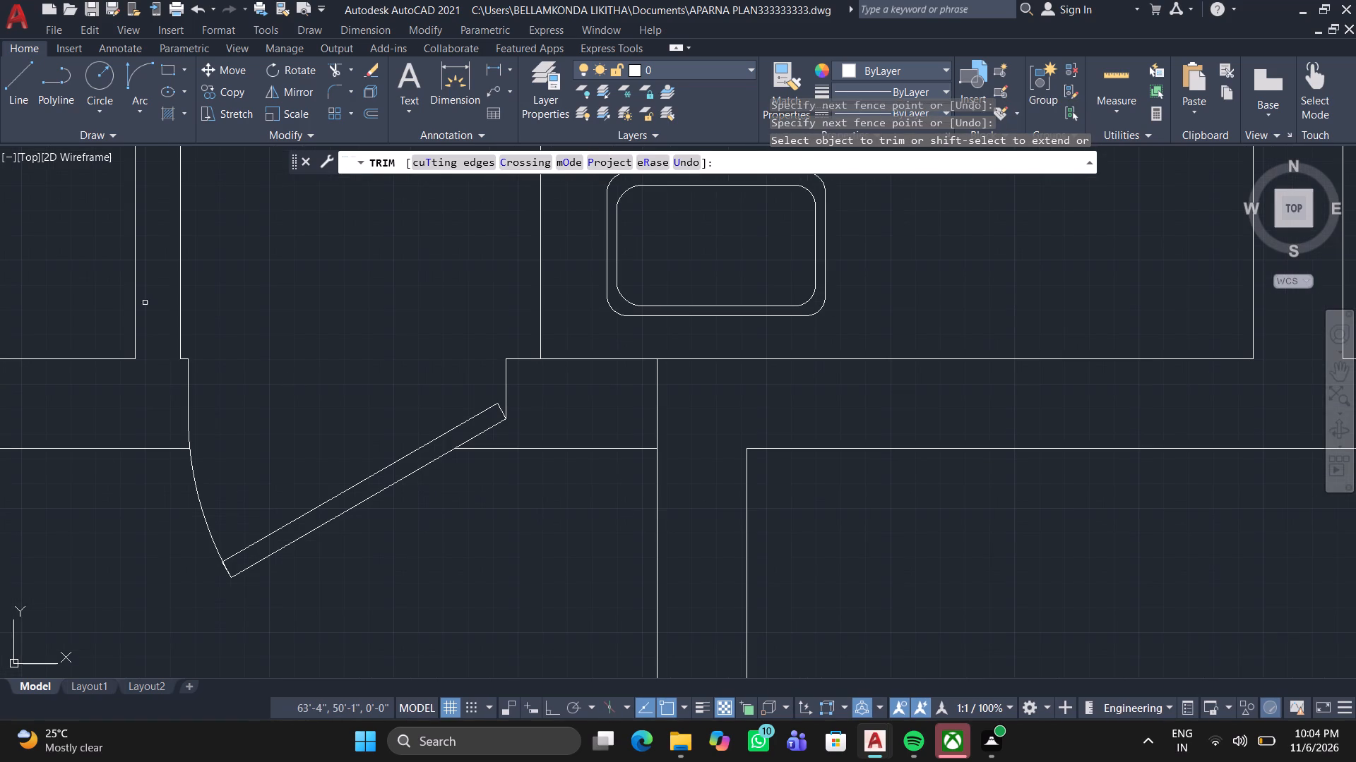
key(space)
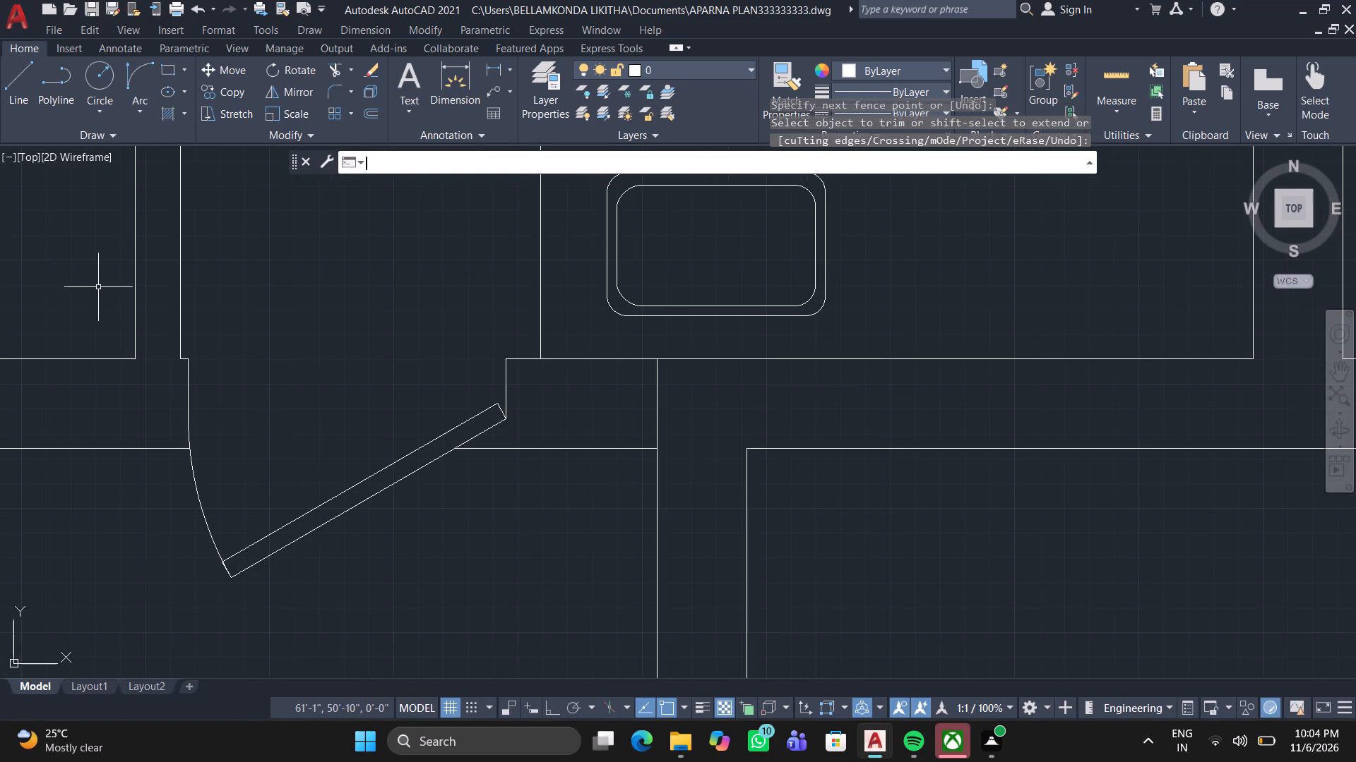
key(Escape)
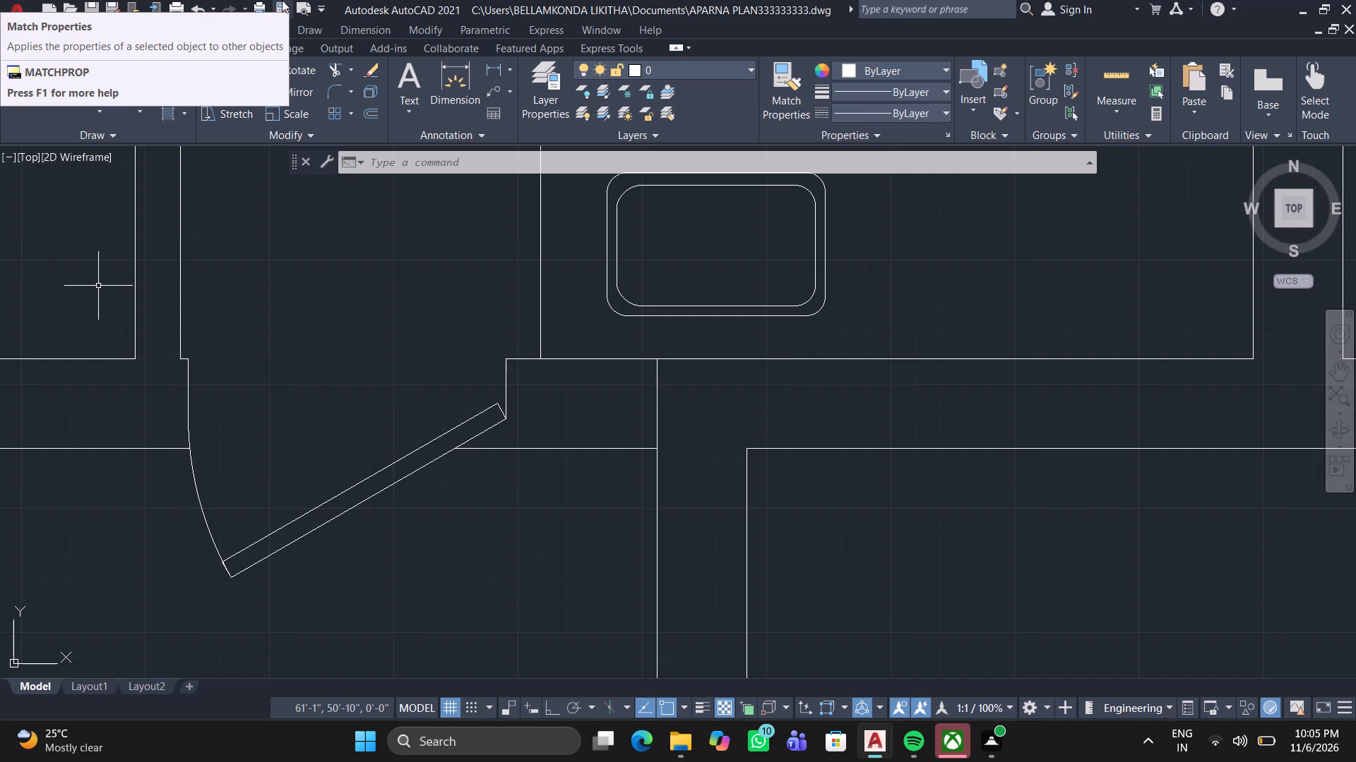
key(Escape)
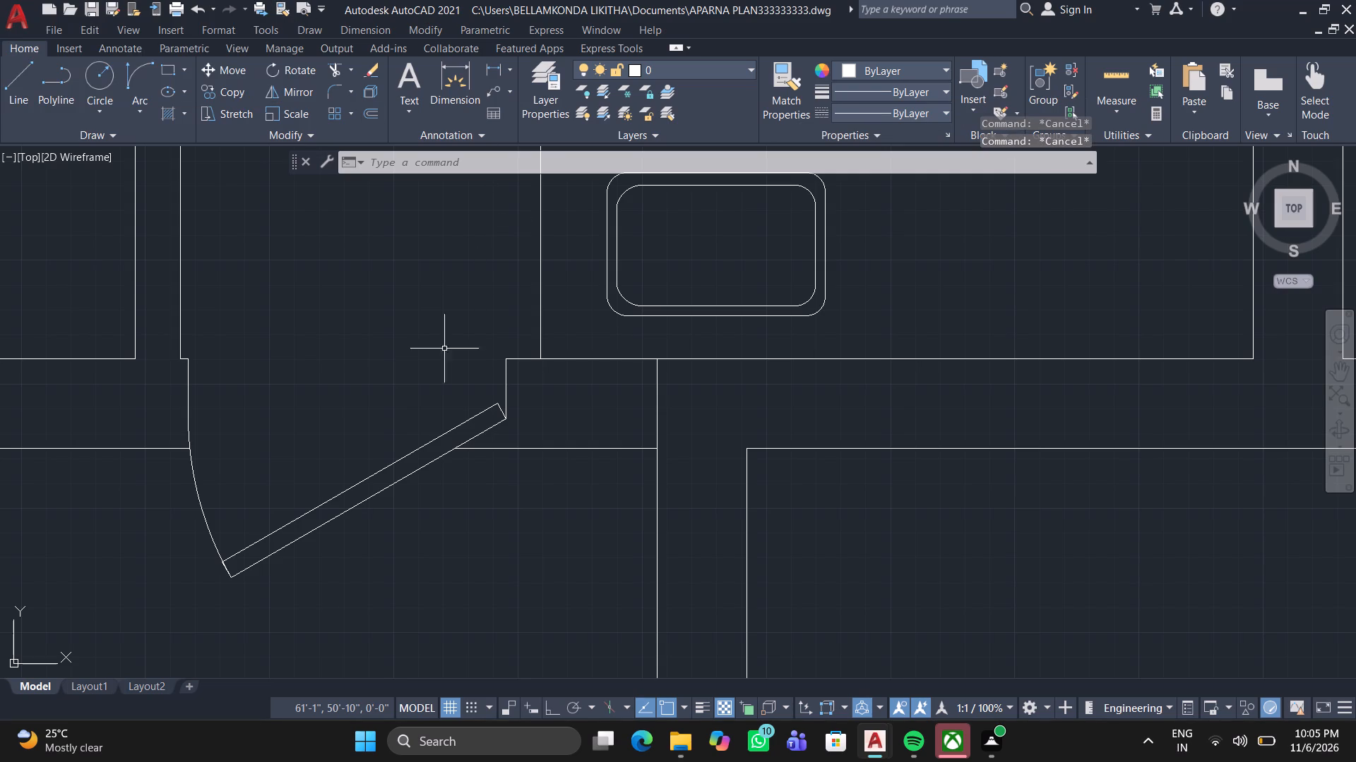
Erase the white-filled circle and its overlapping outlines from the middle of the kitchen.
scroll(345, 370, down, 1)
scroll(252, 389, down, 4)
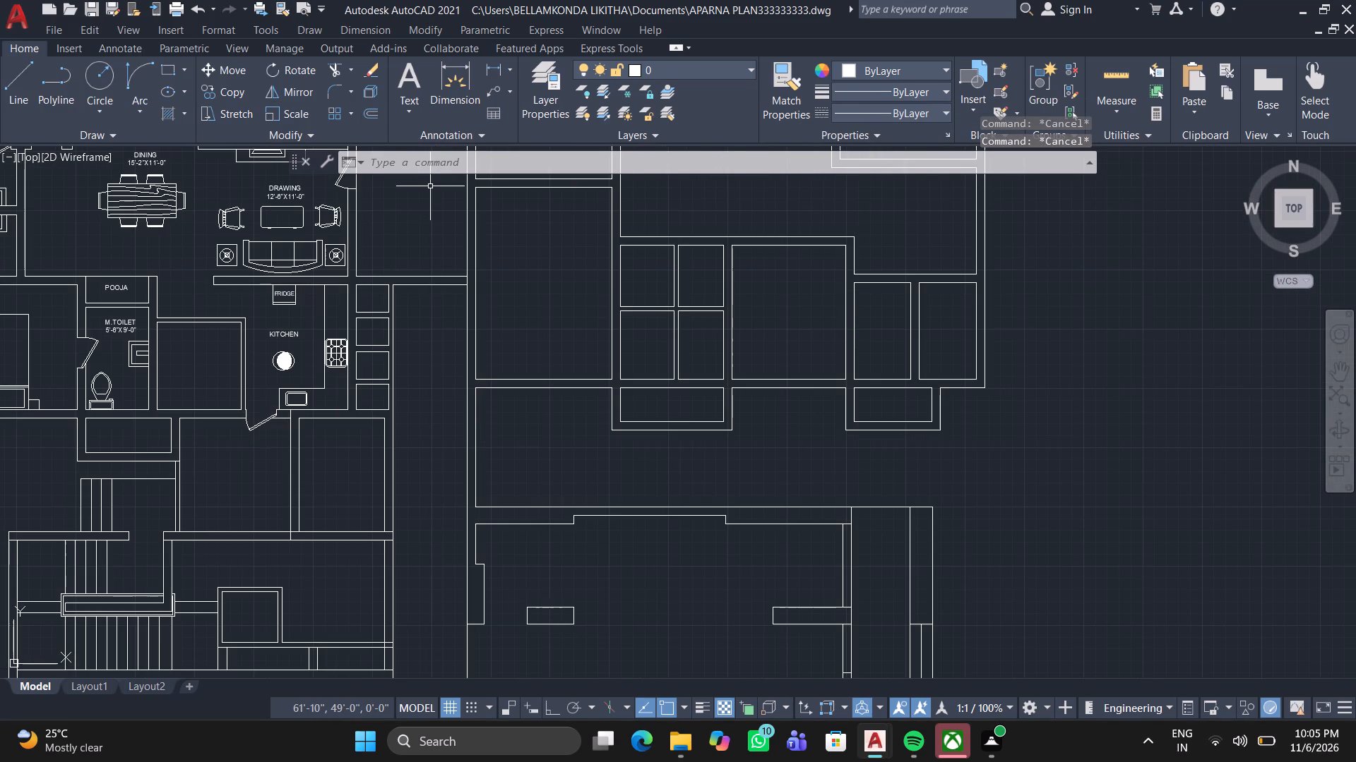
scroll(430, 186, up, 1)
scroll(213, 466, up, 1)
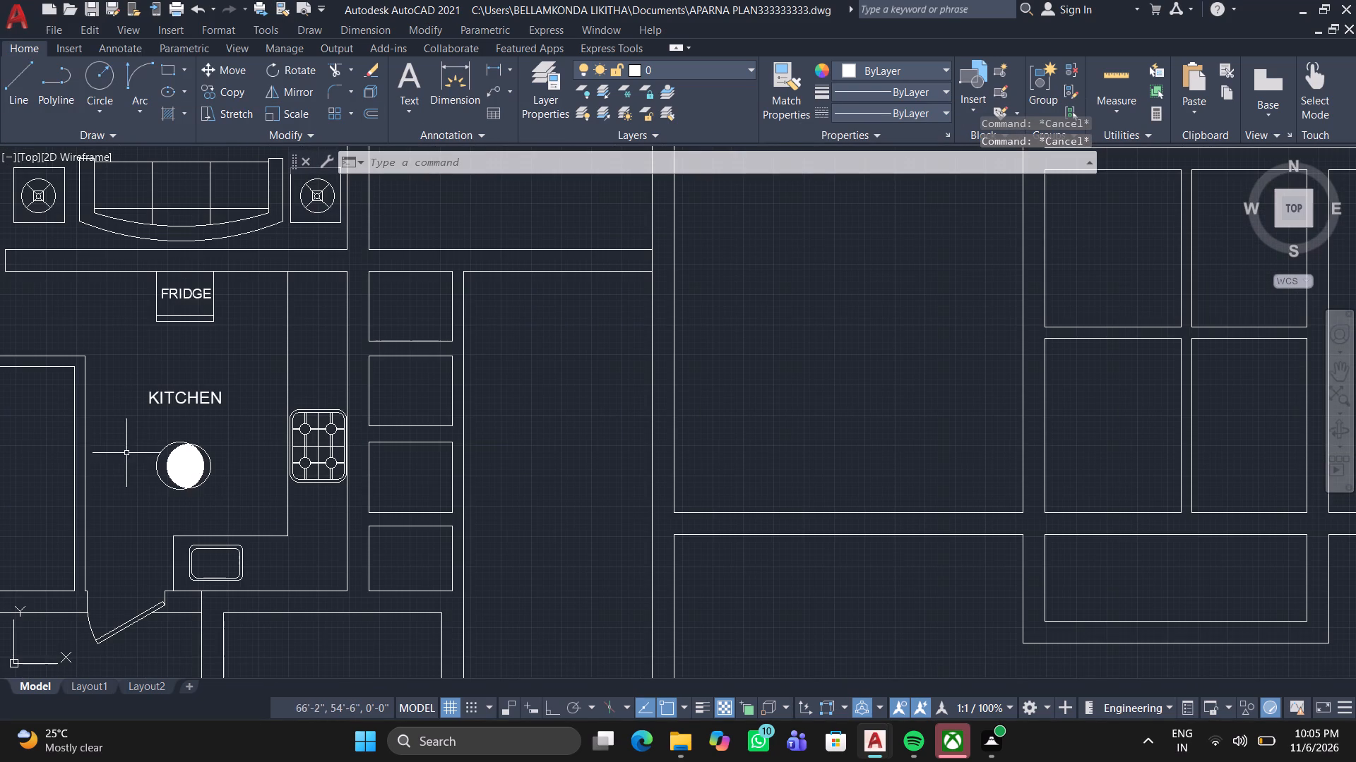
click(119, 436)
click(270, 513)
key(Delete)
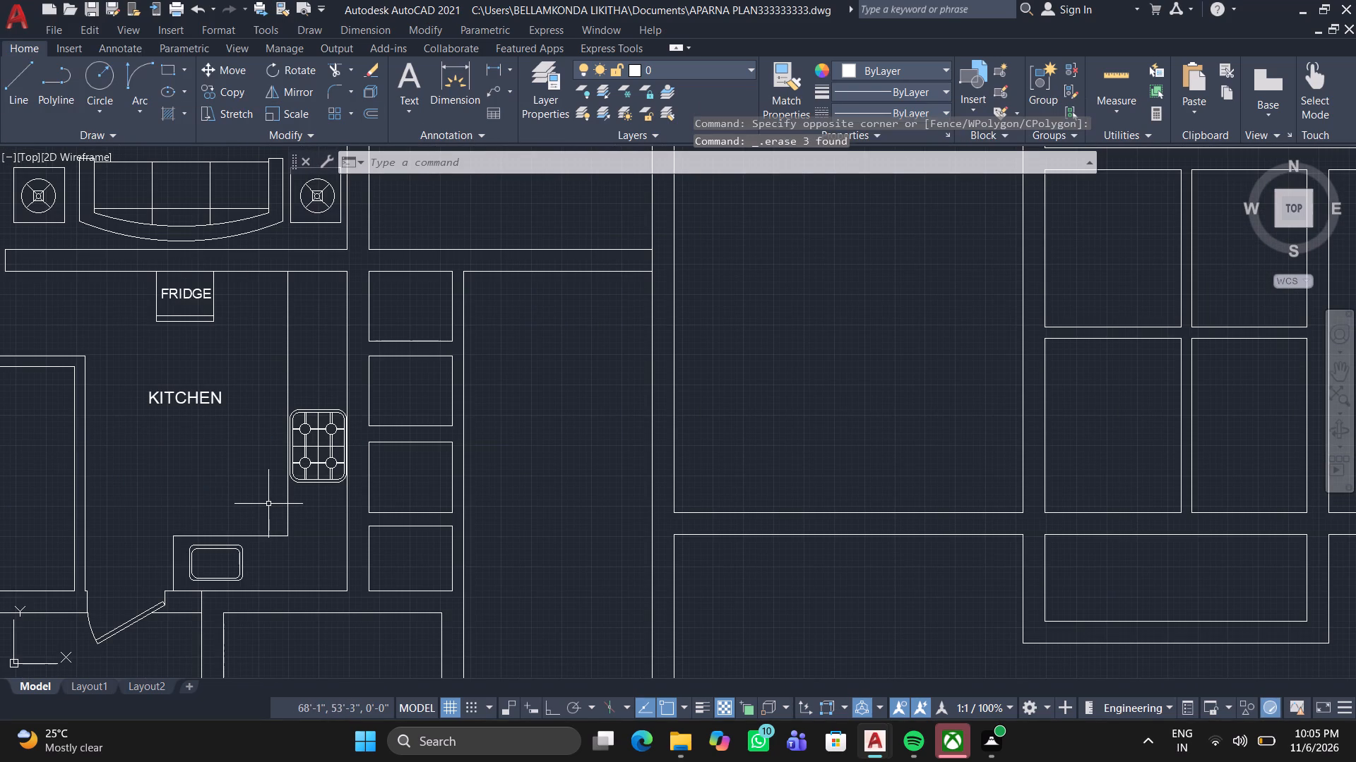
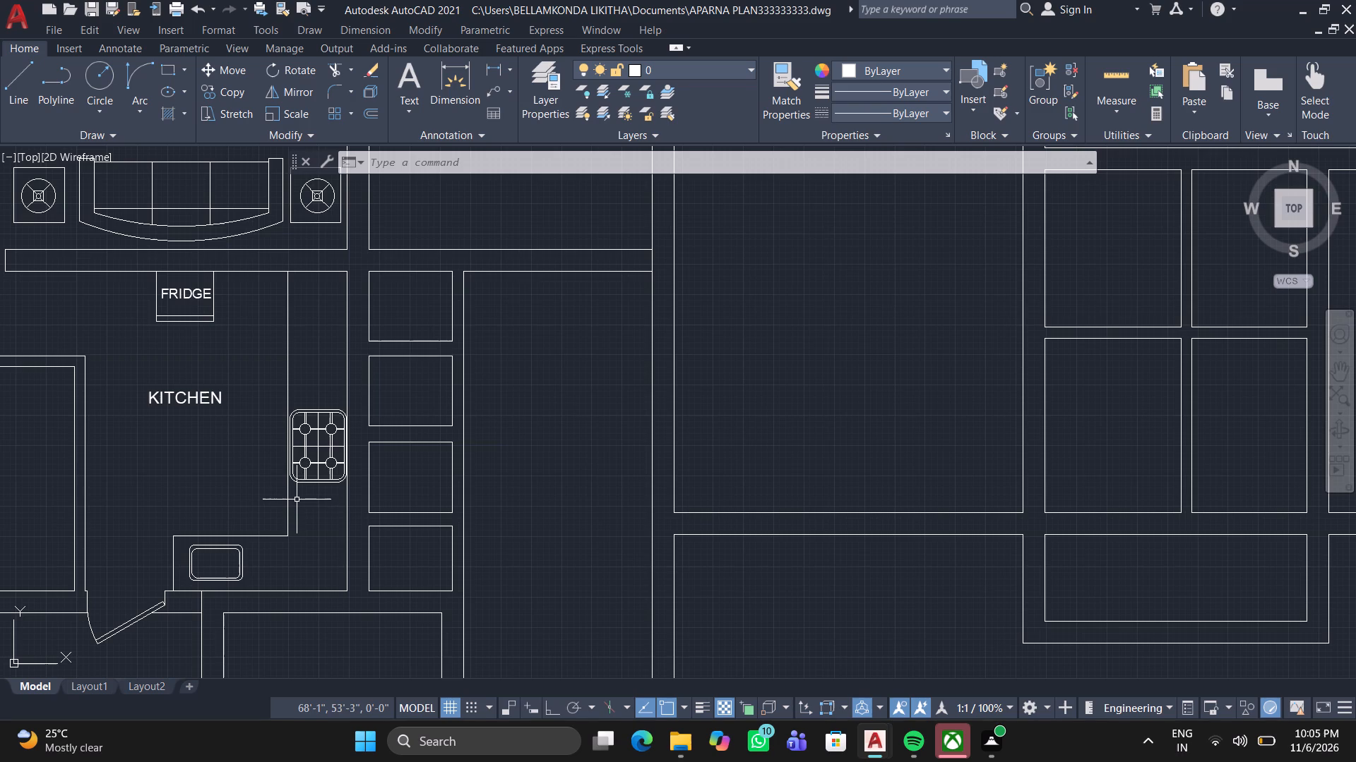
Erase the door from the kitchen's bottom wall.
click(136, 617)
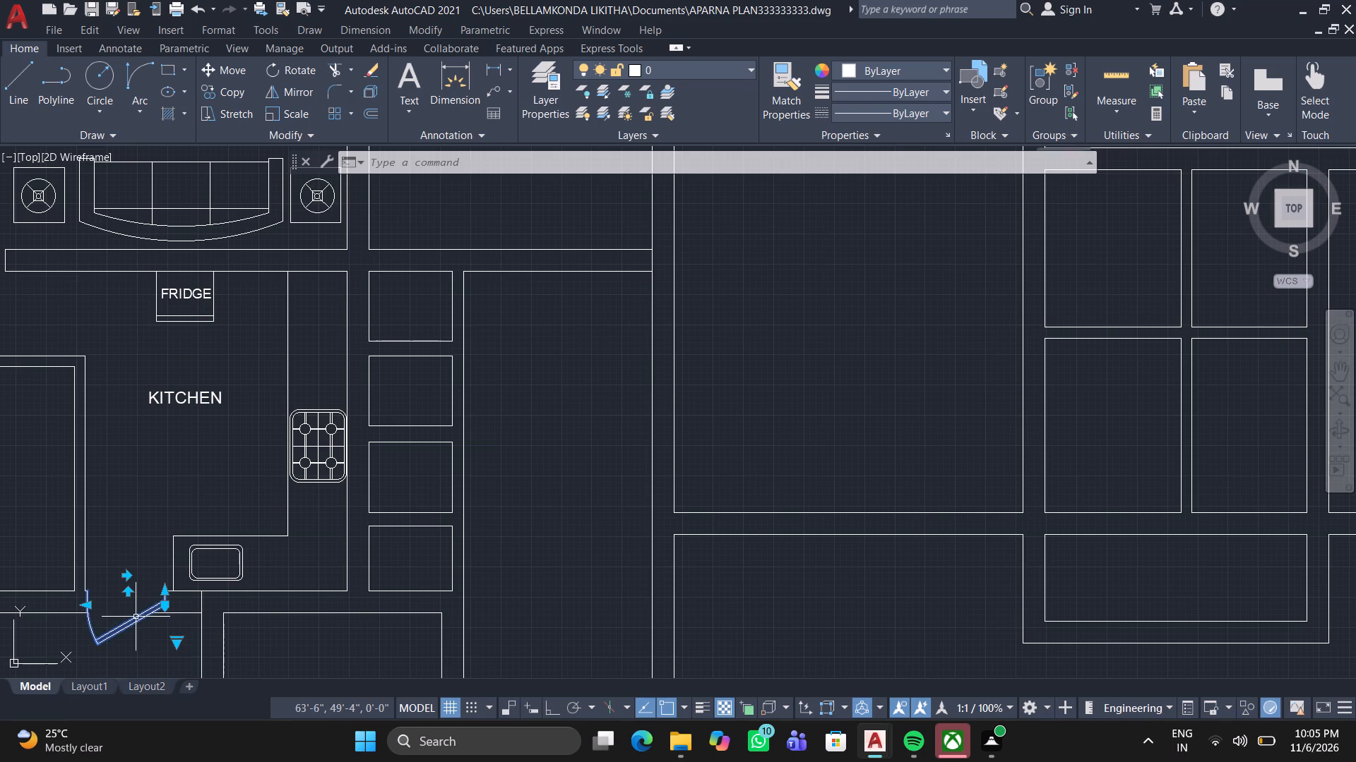
key(Delete)
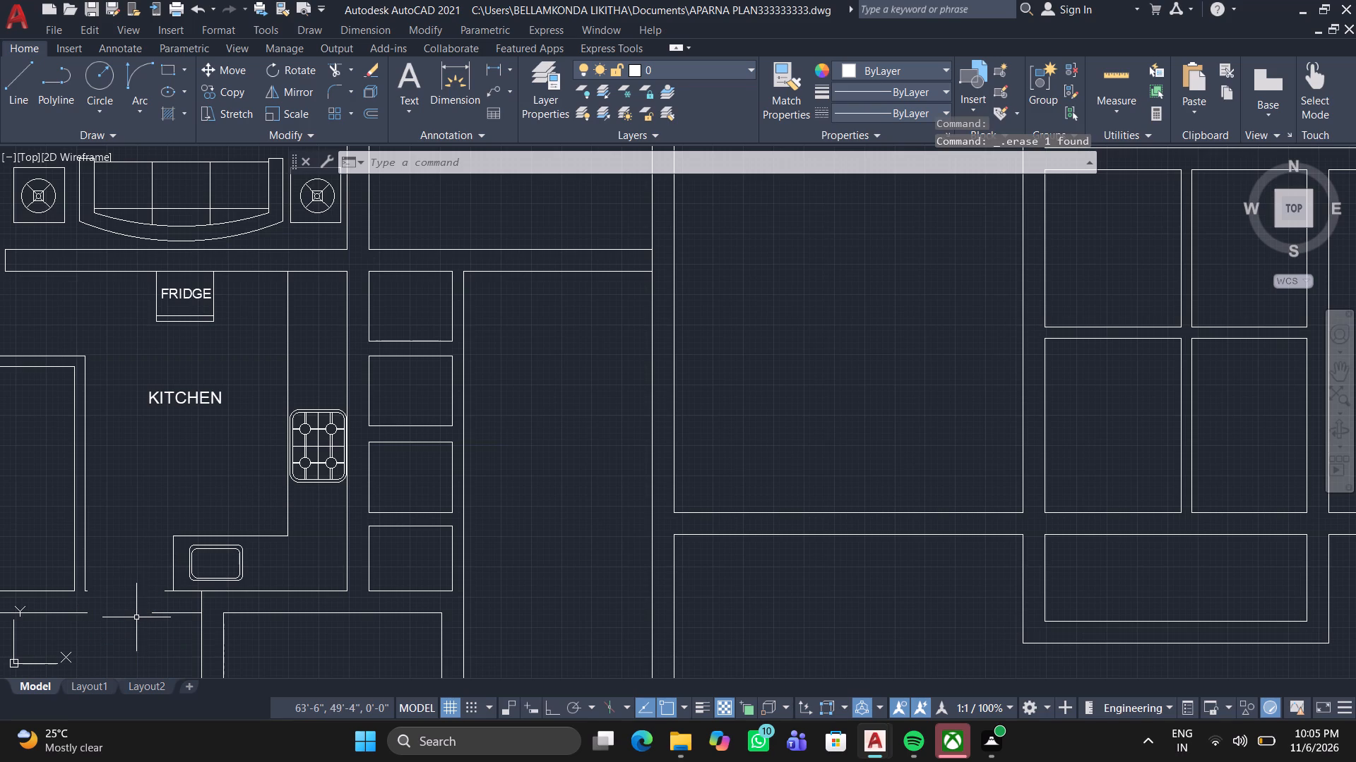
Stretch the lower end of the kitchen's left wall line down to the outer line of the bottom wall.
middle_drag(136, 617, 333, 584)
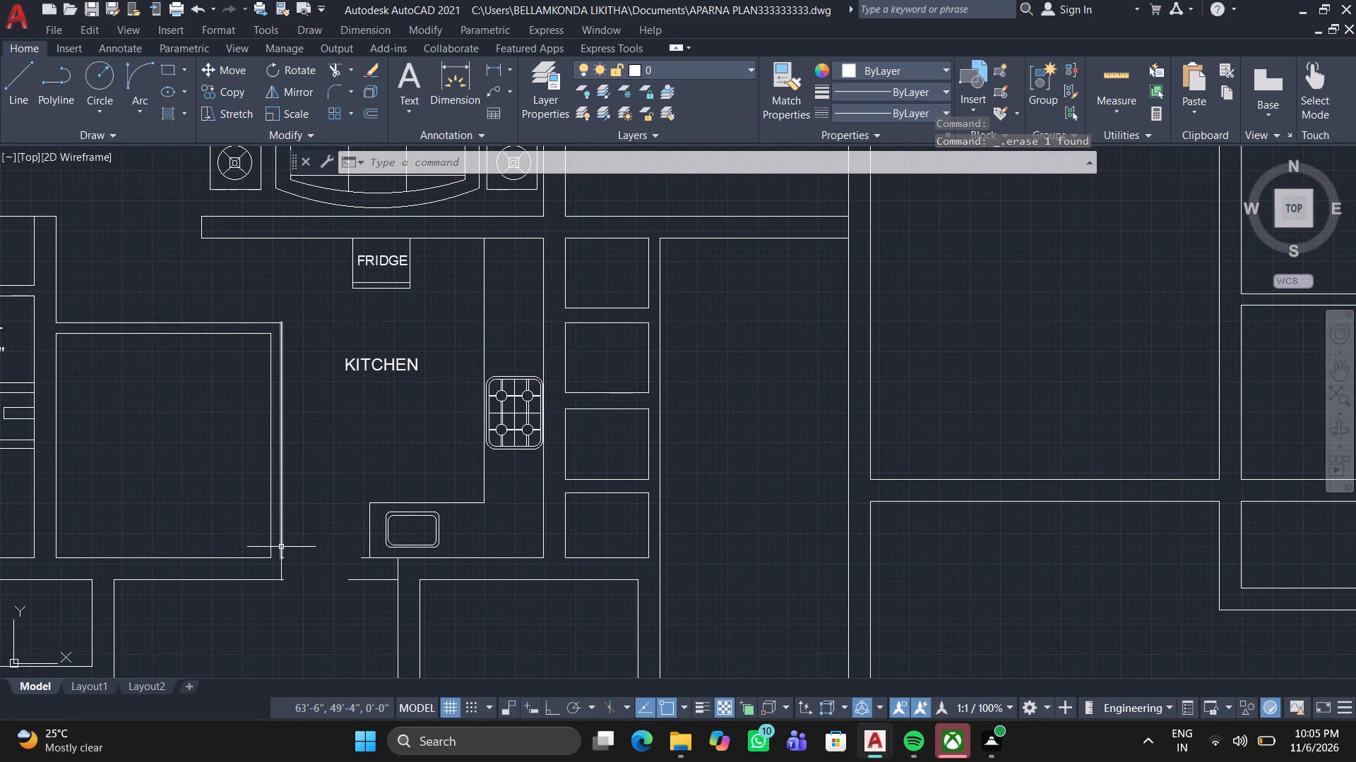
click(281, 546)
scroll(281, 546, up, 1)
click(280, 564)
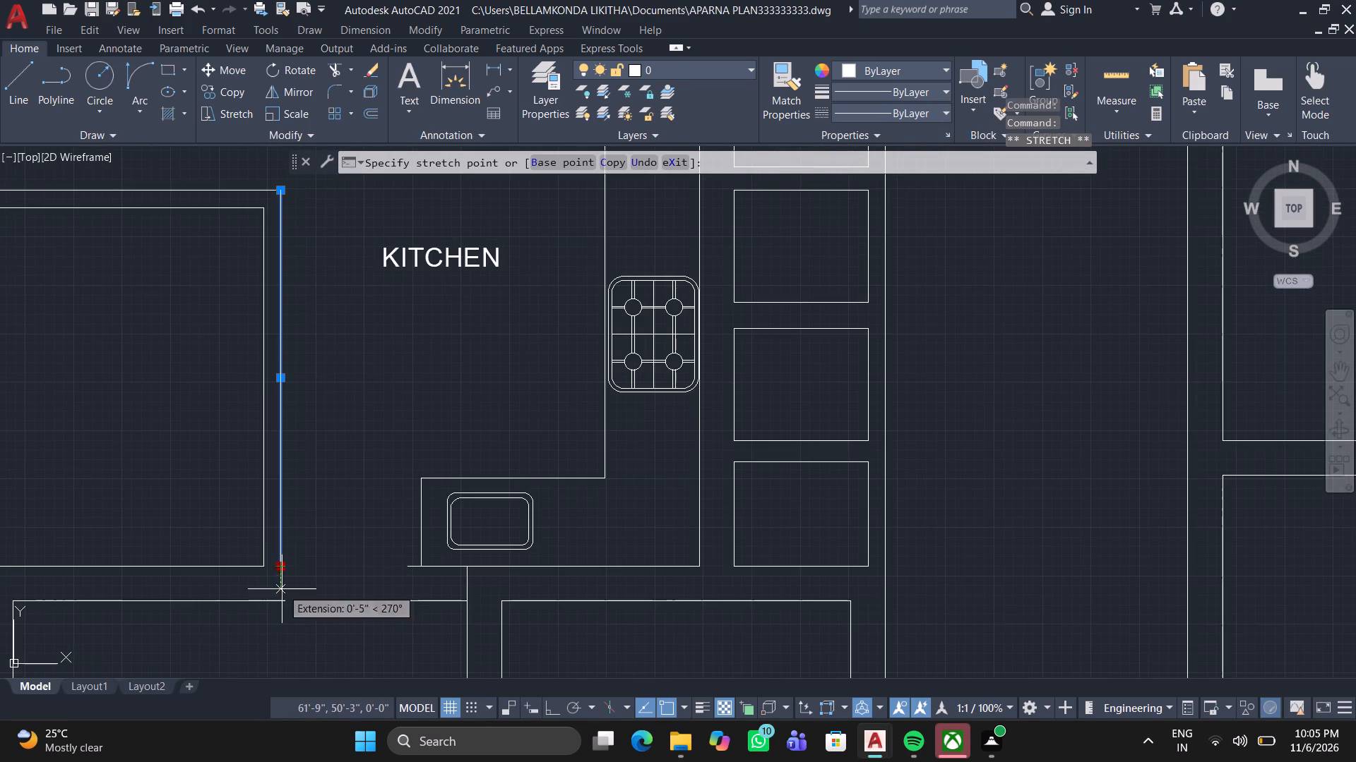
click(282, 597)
Close the former door opening with one line along the inner and one along the outer face of the kitchen's bottom wall.
click(18, 61)
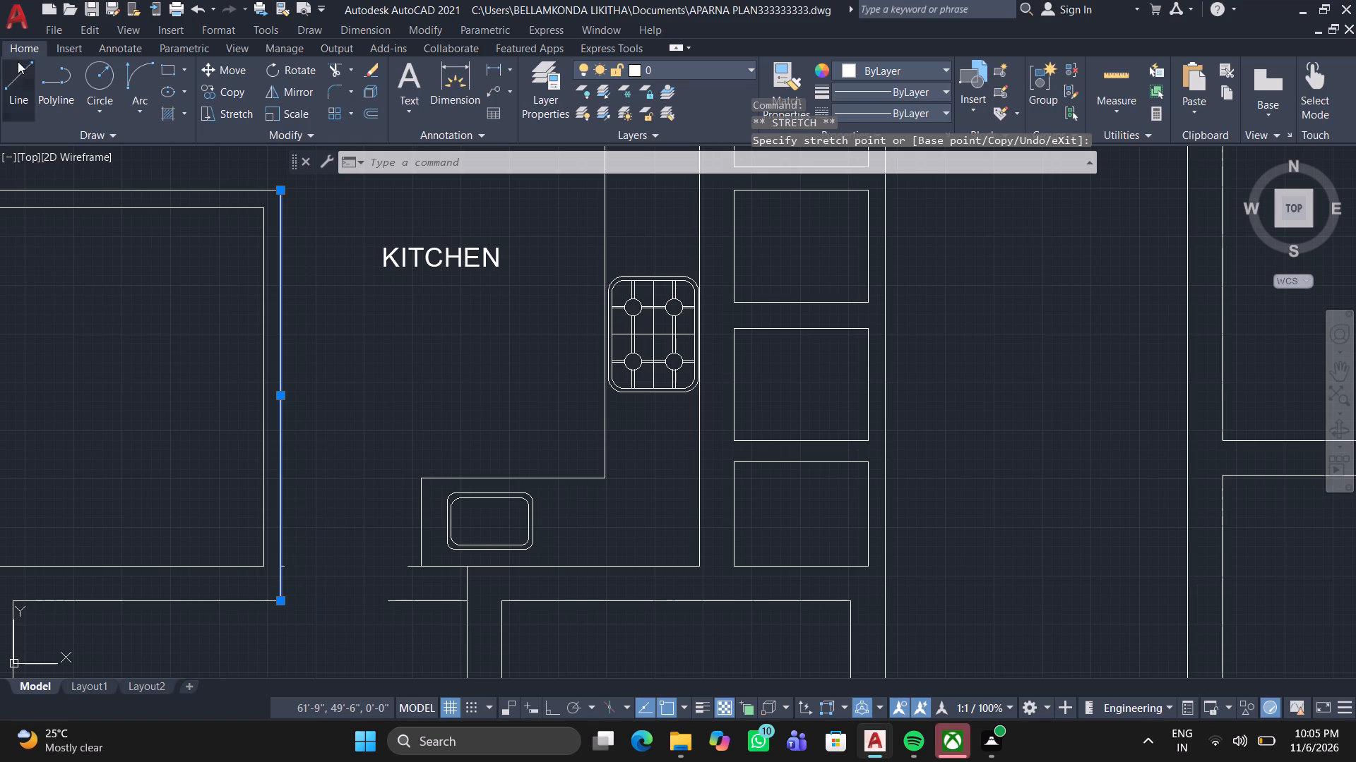
click(413, 564)
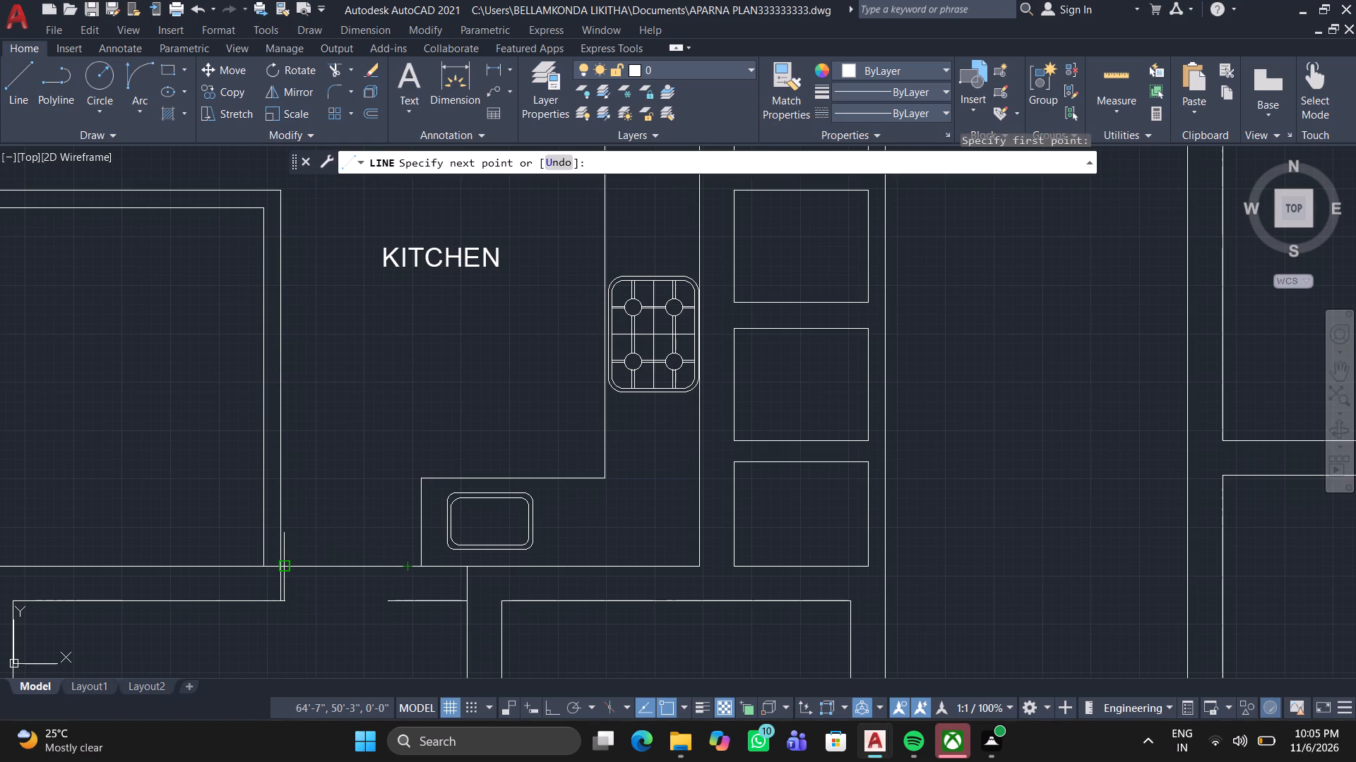
click(282, 567)
key(space)
key(space)
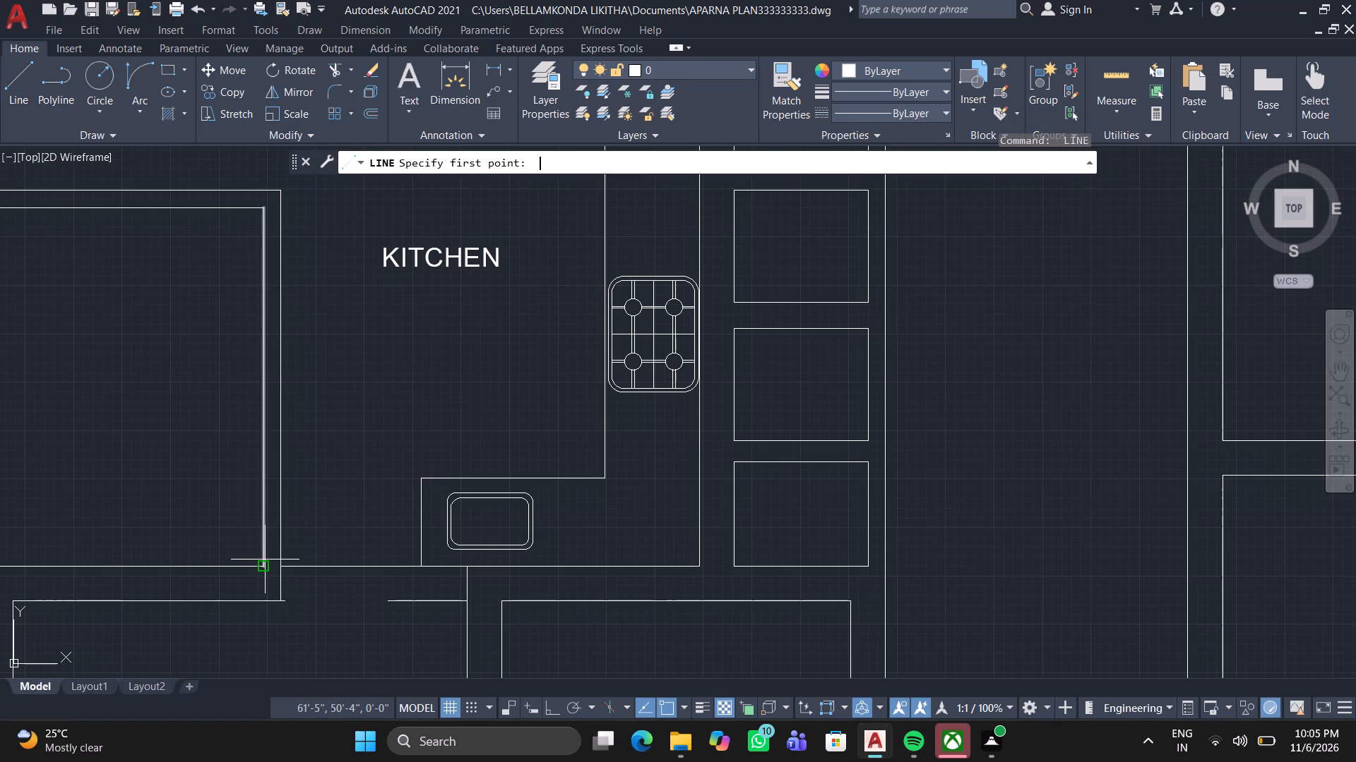
click(392, 603)
click(282, 602)
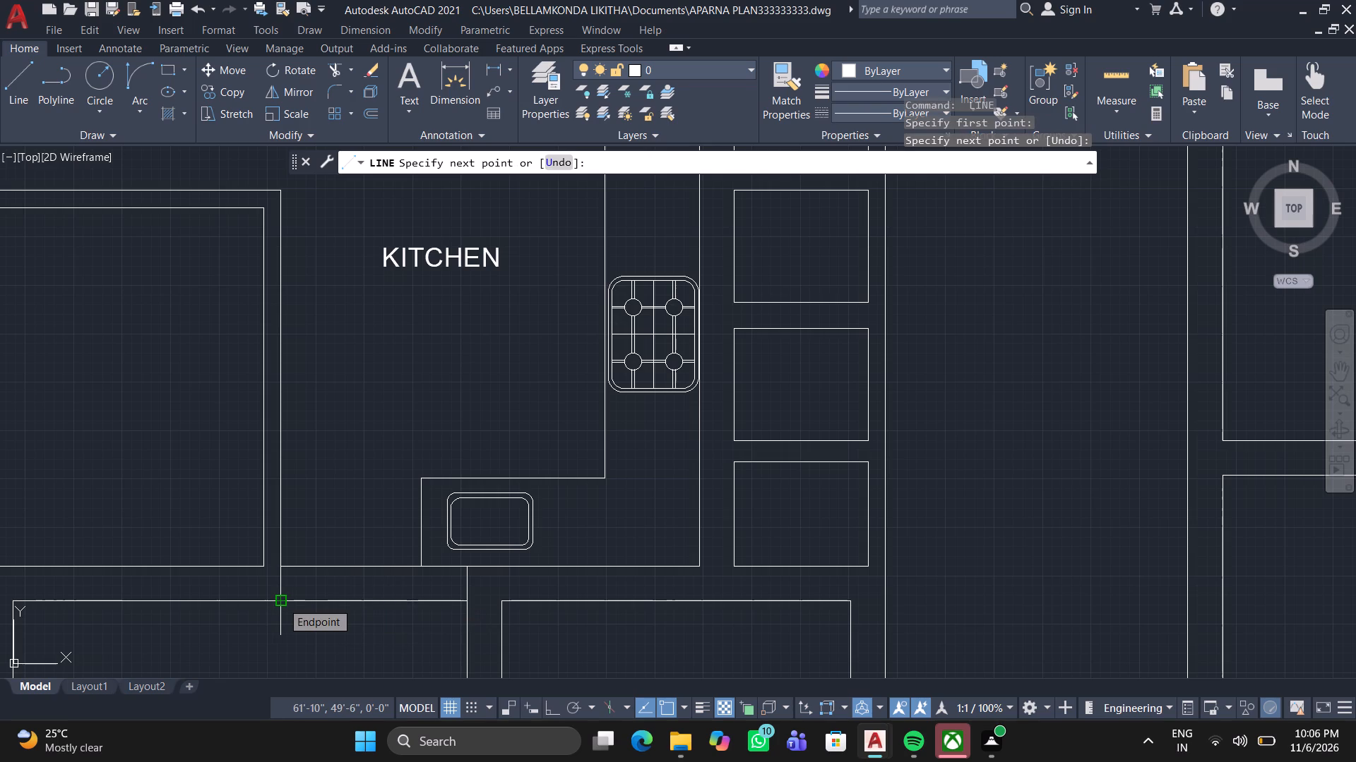
key(space)
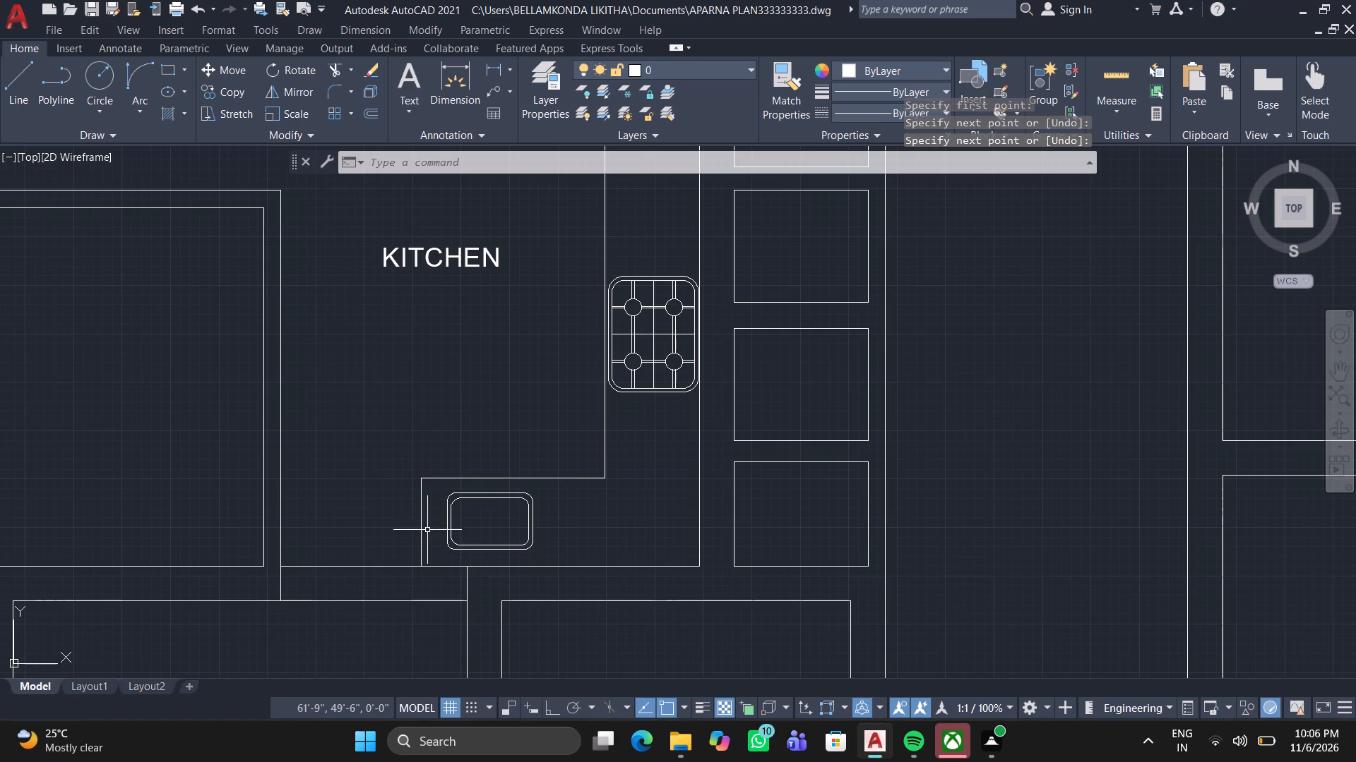
Extend the sink counter to the kitchen's left wall by erasing its short end line and stretching its front edge.
click(422, 528)
key(Delete)
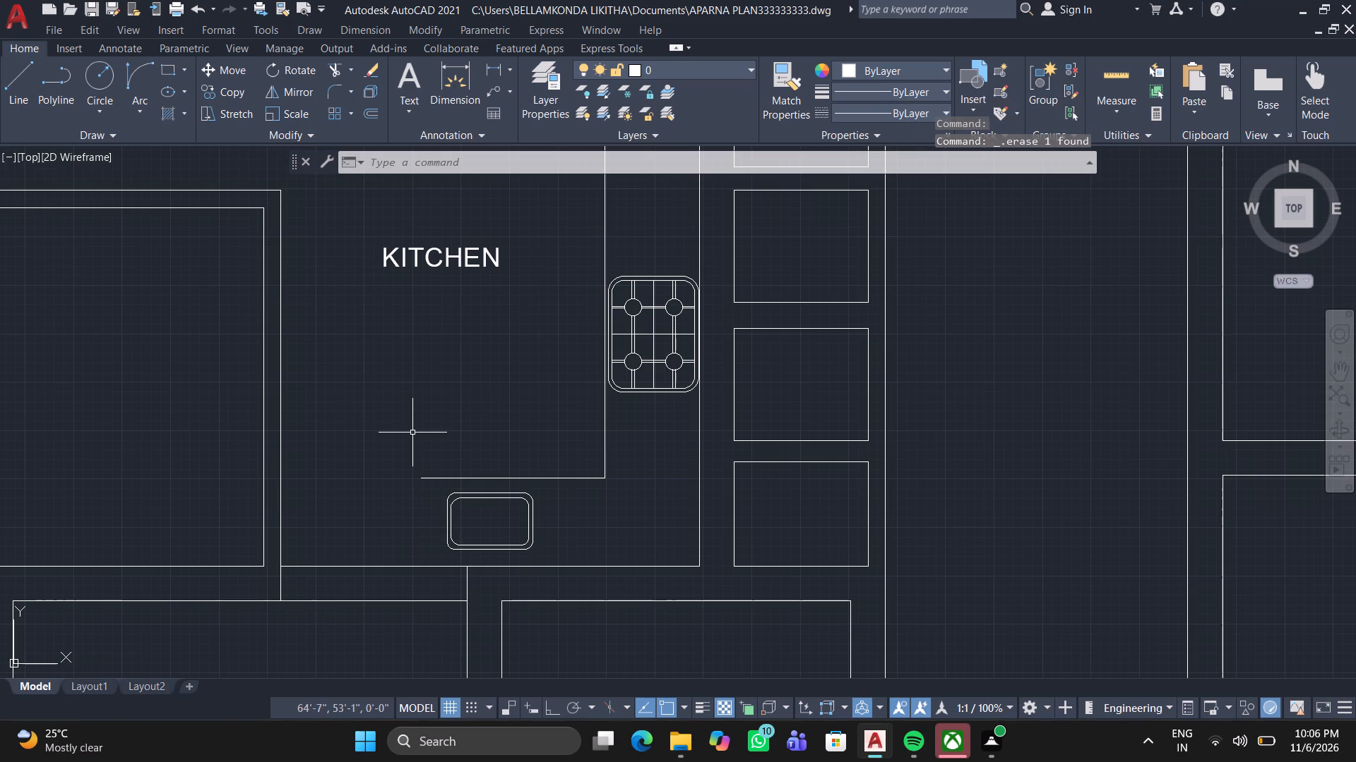
click(456, 476)
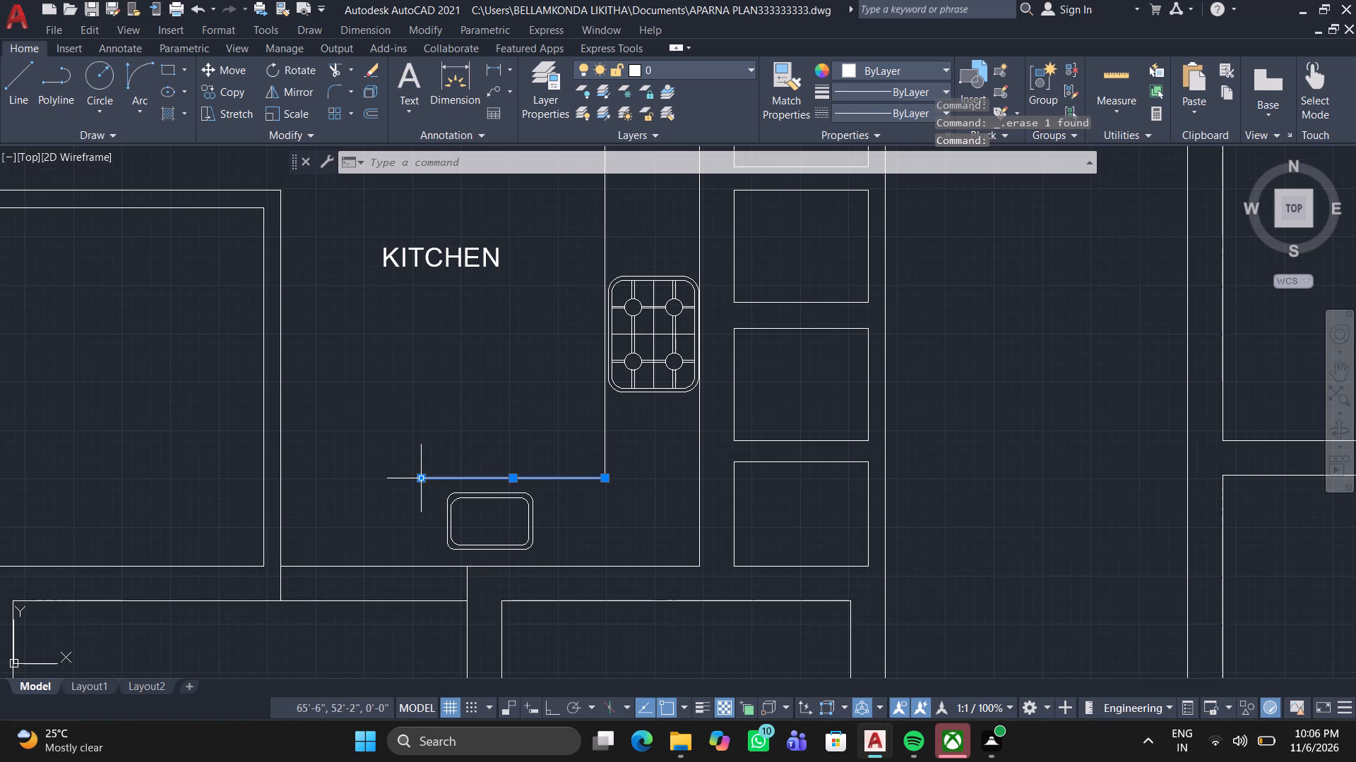
click(424, 480)
click(281, 480)
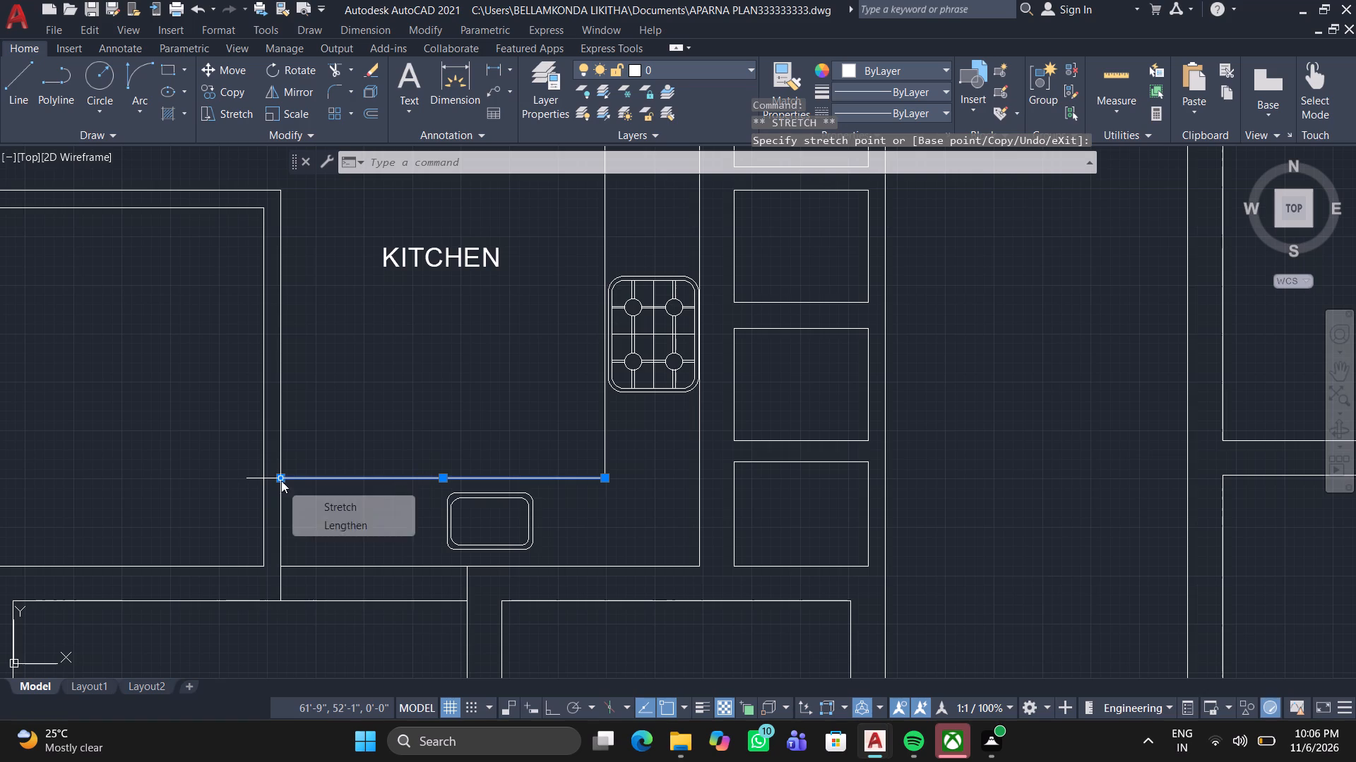
key(Escape)
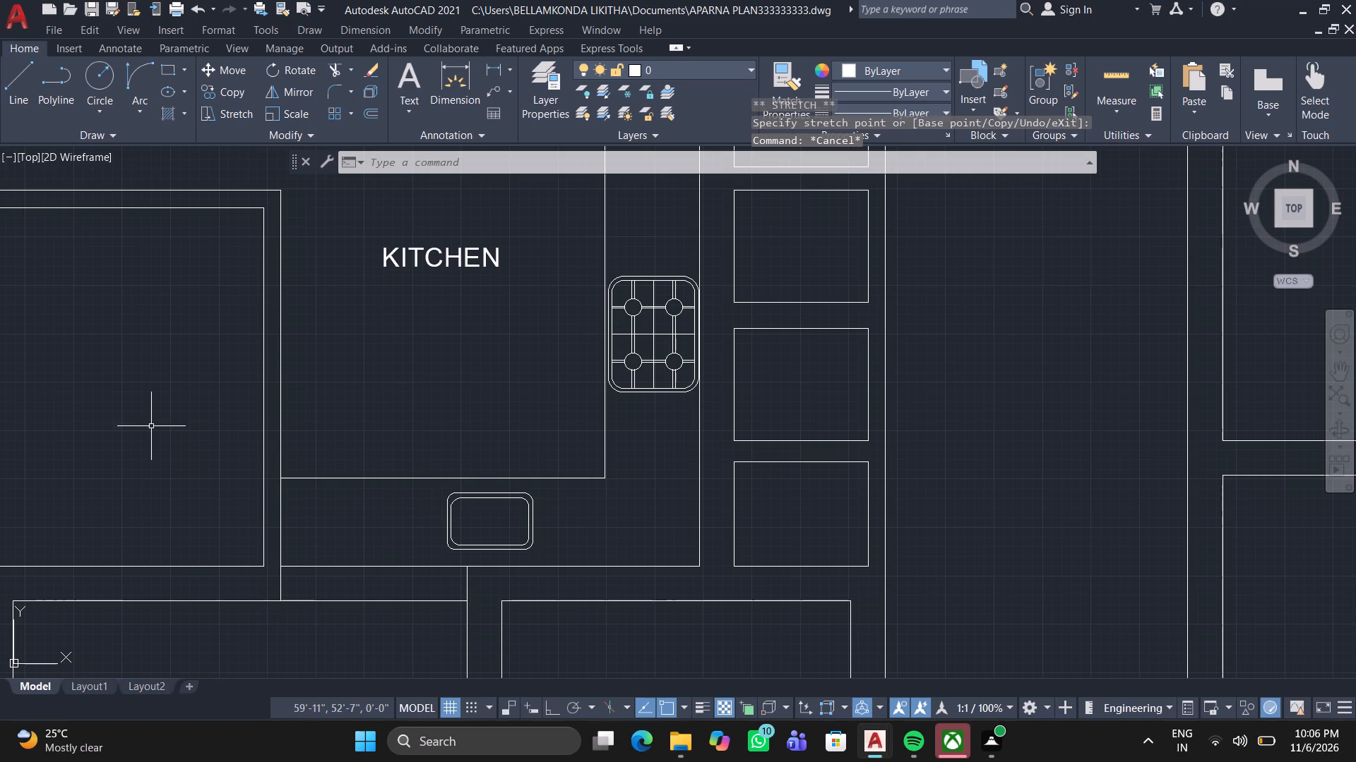
Move the double-outlined sink along the bottom counter to its left end, close to the kitchen's left wall.
scroll(477, 470, up, 1)
middle_drag(483, 493, 523, 374)
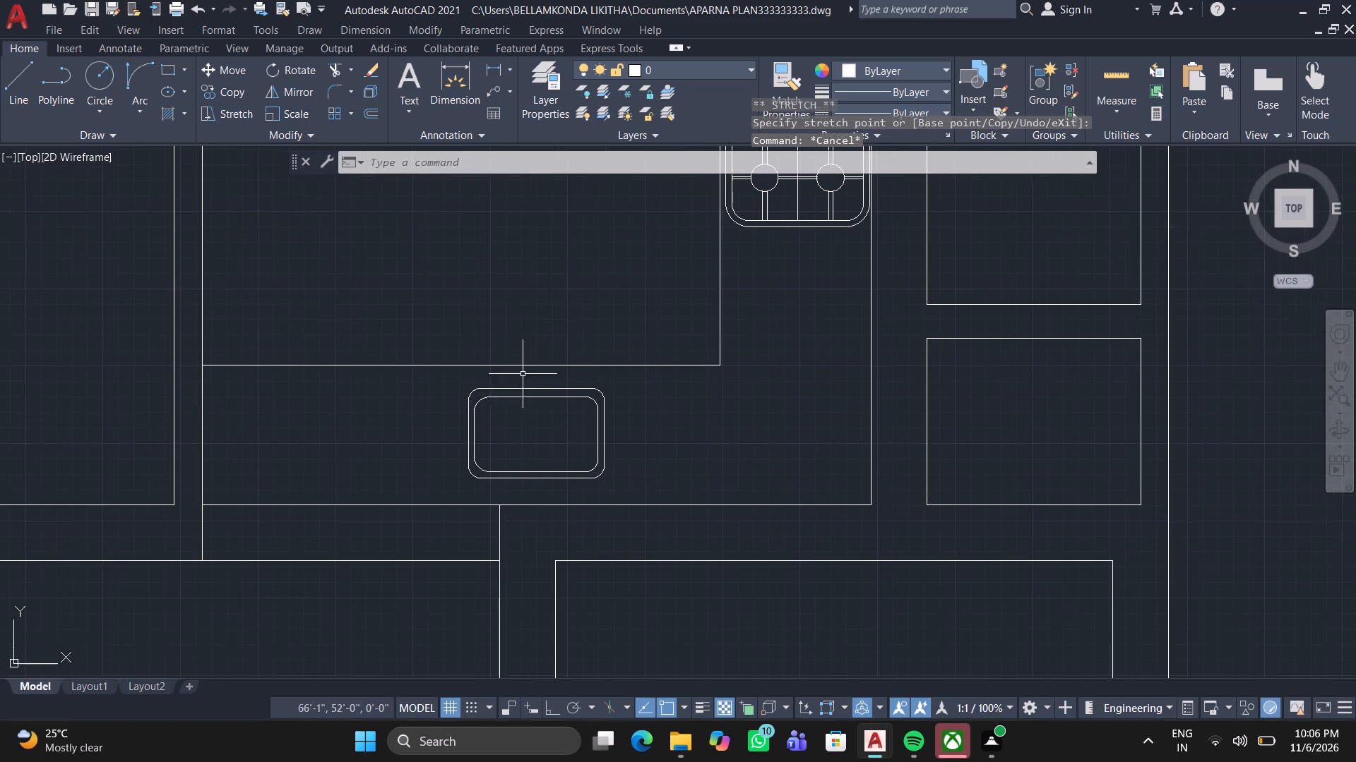
click(460, 383)
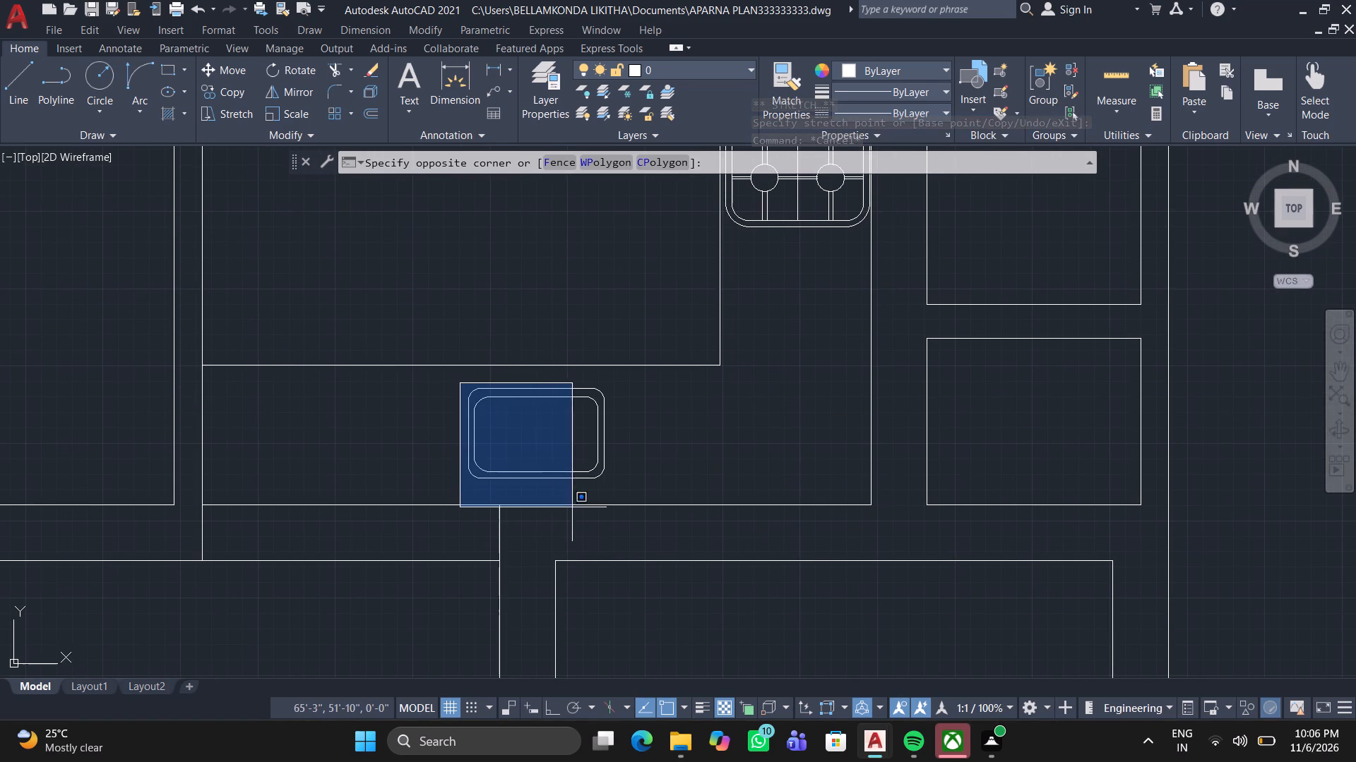
double_click(635, 483)
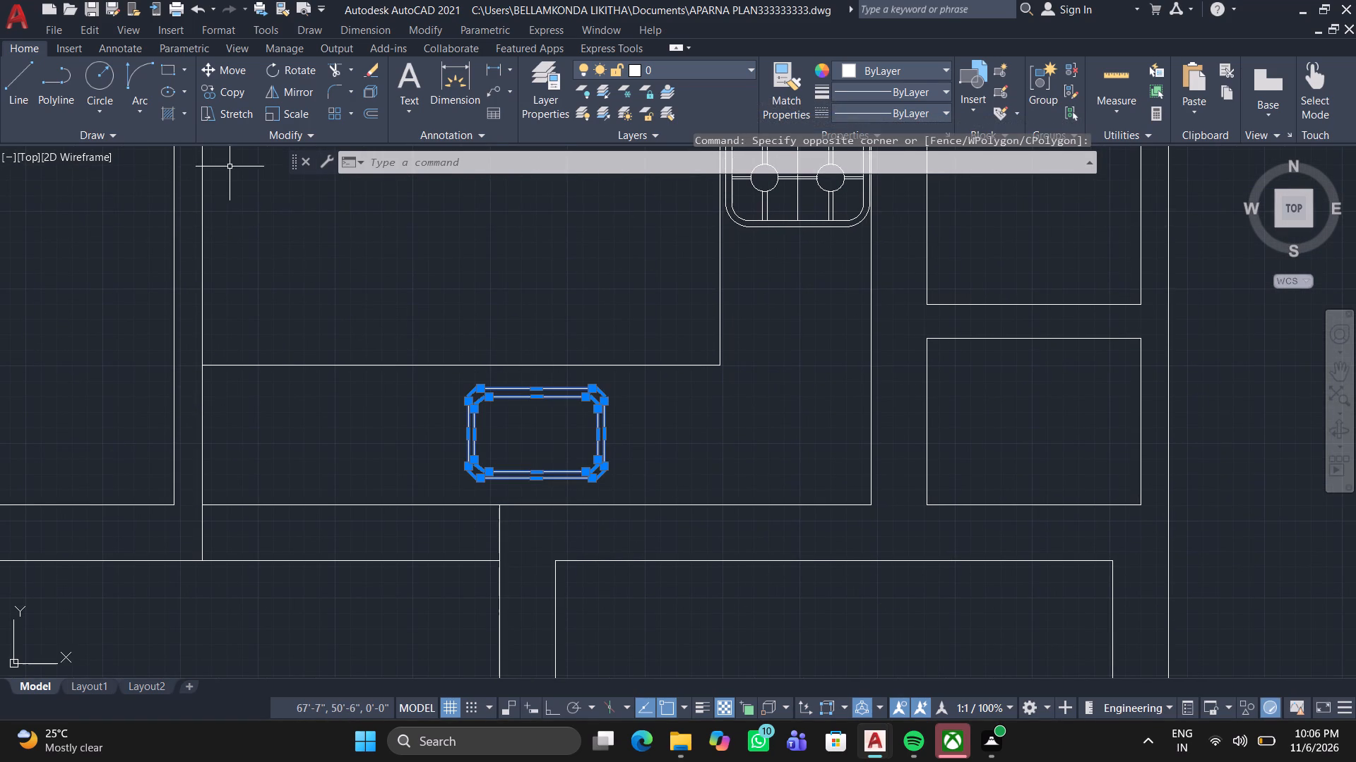
click(220, 73)
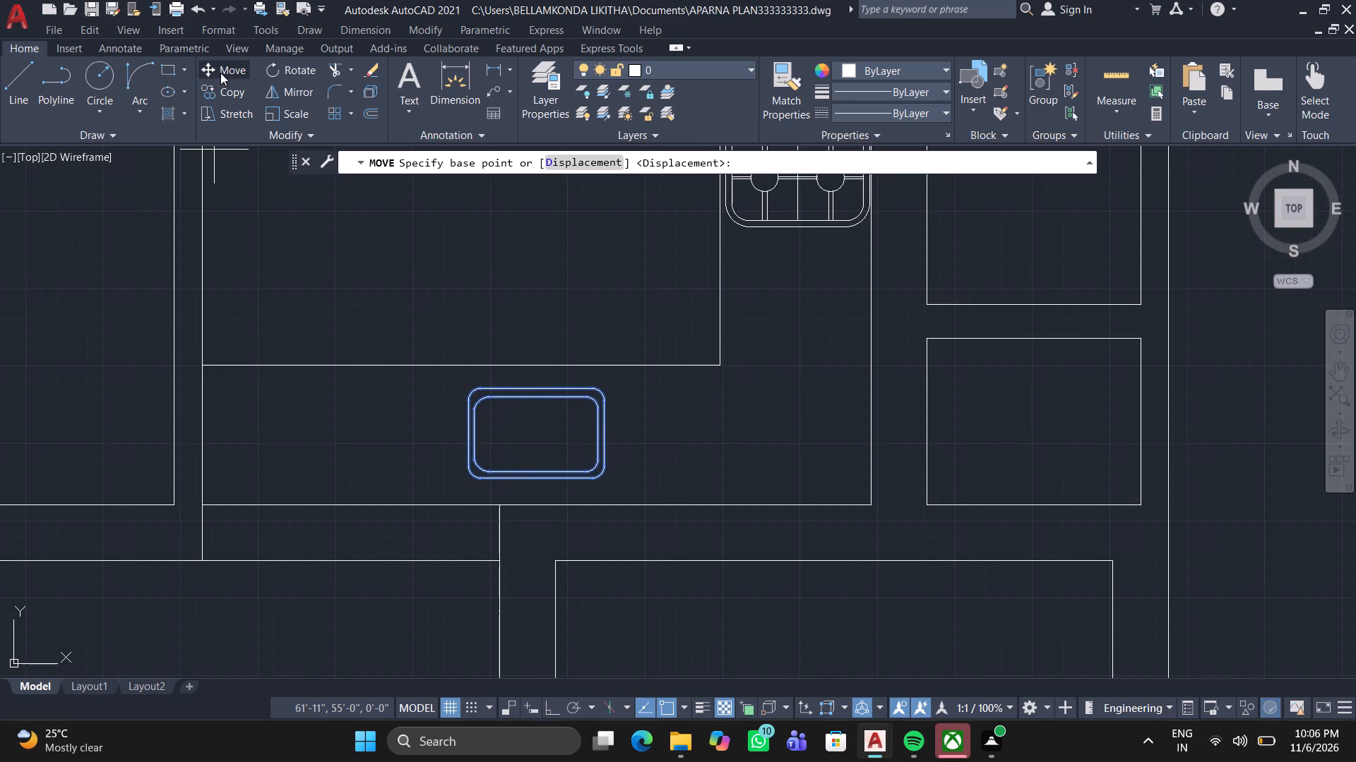
click(543, 435)
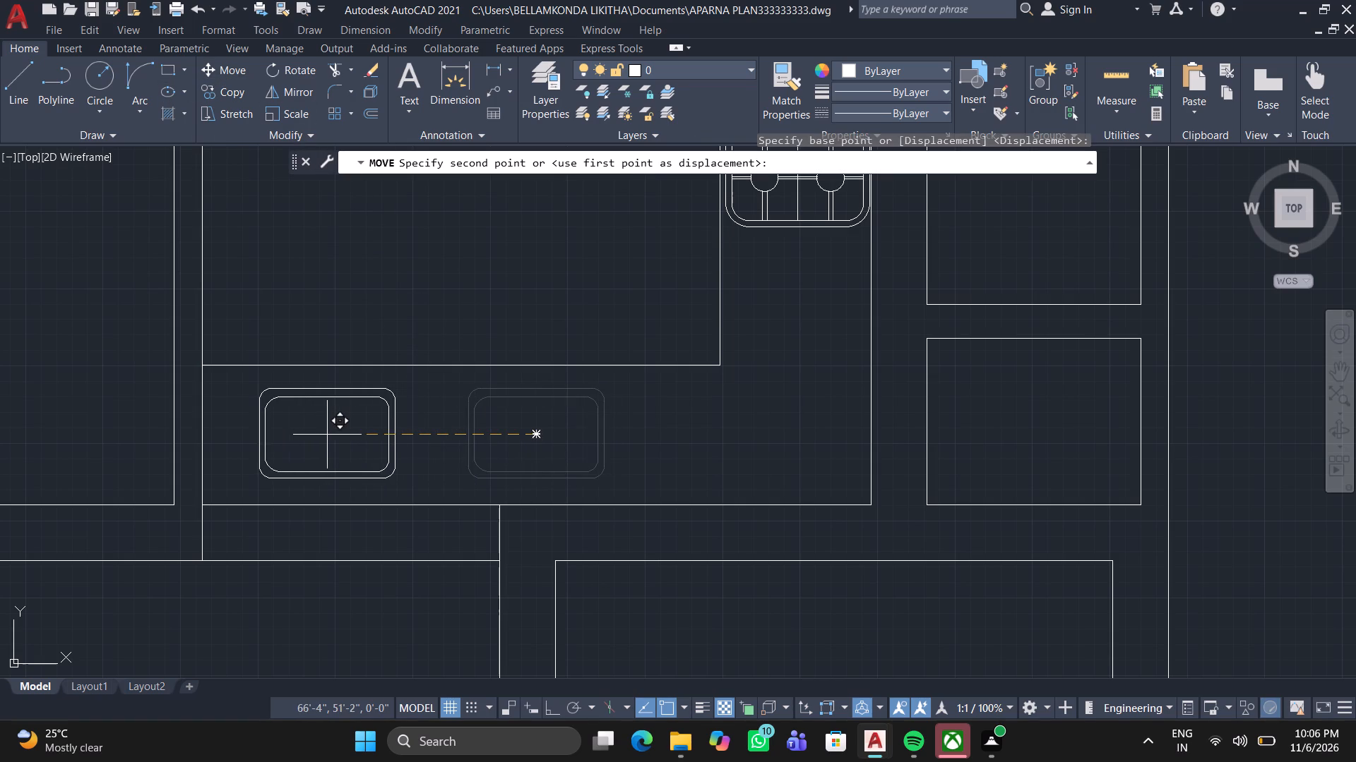
click(288, 428)
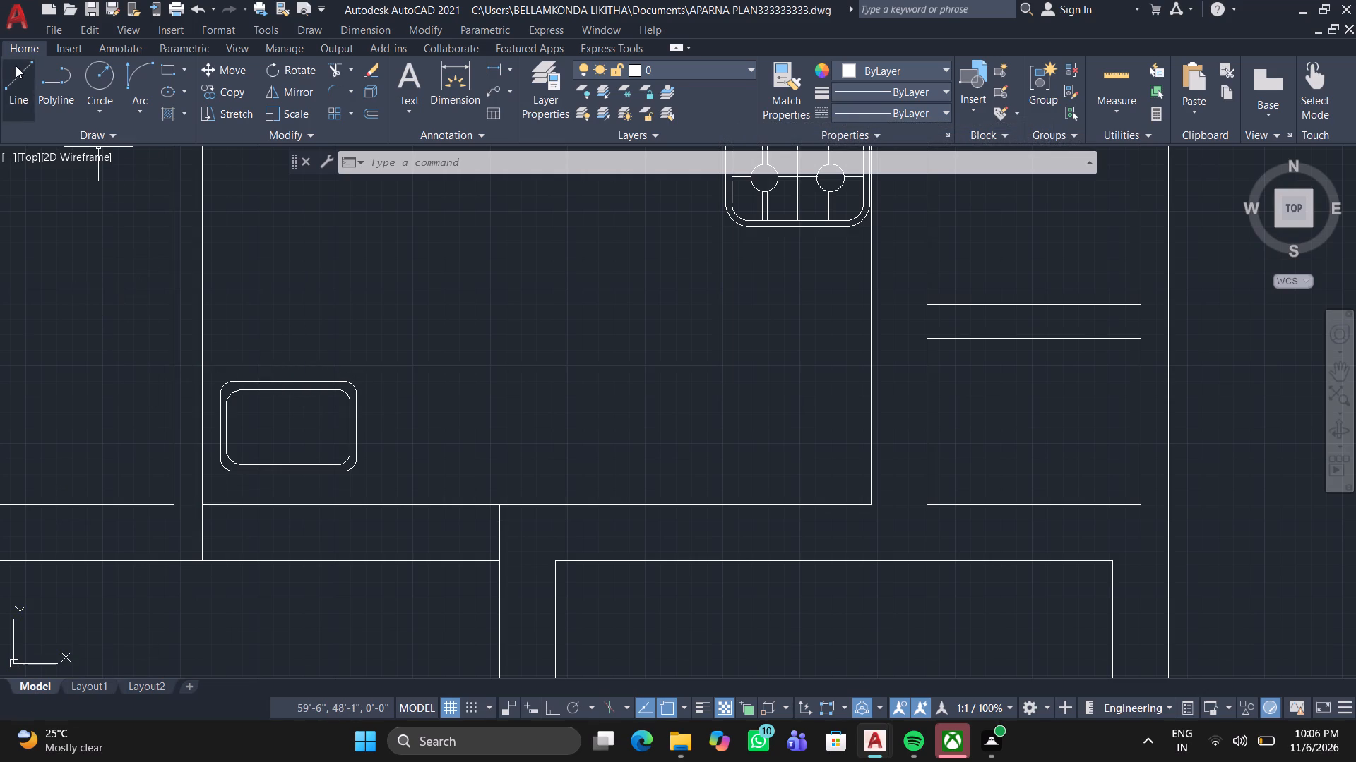
Draw a vertical jamb line across the thickness of the bottom wall, below the left part of the sink.
drag(18, 66, 28, 78)
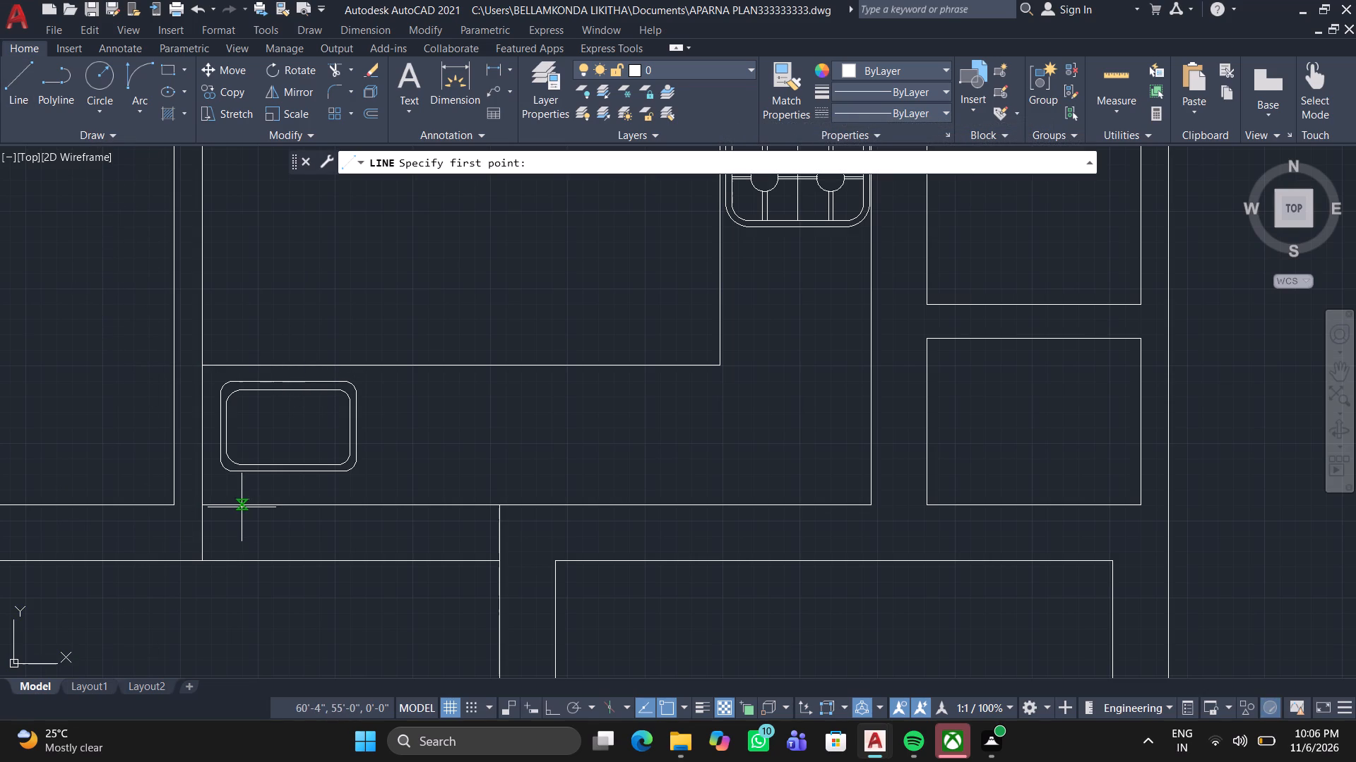
click(241, 507)
click(239, 560)
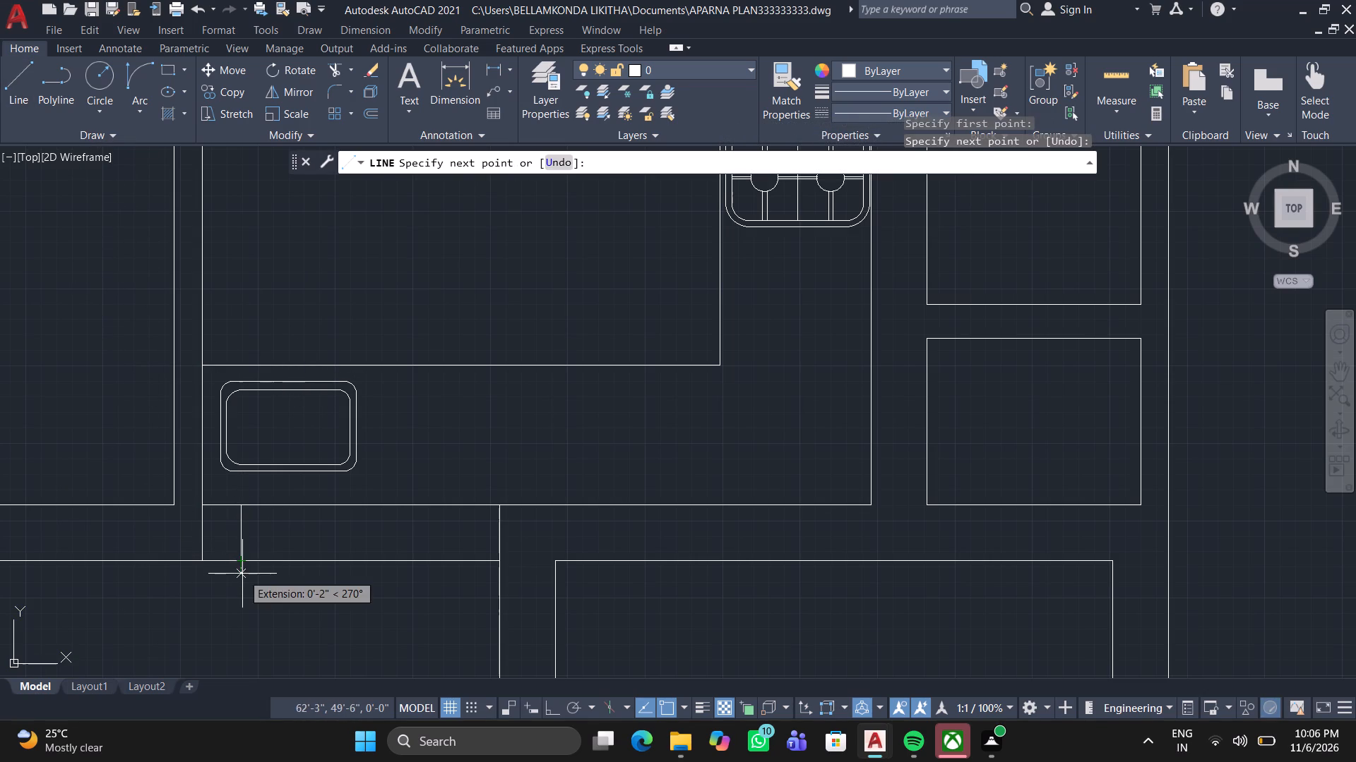
key(space)
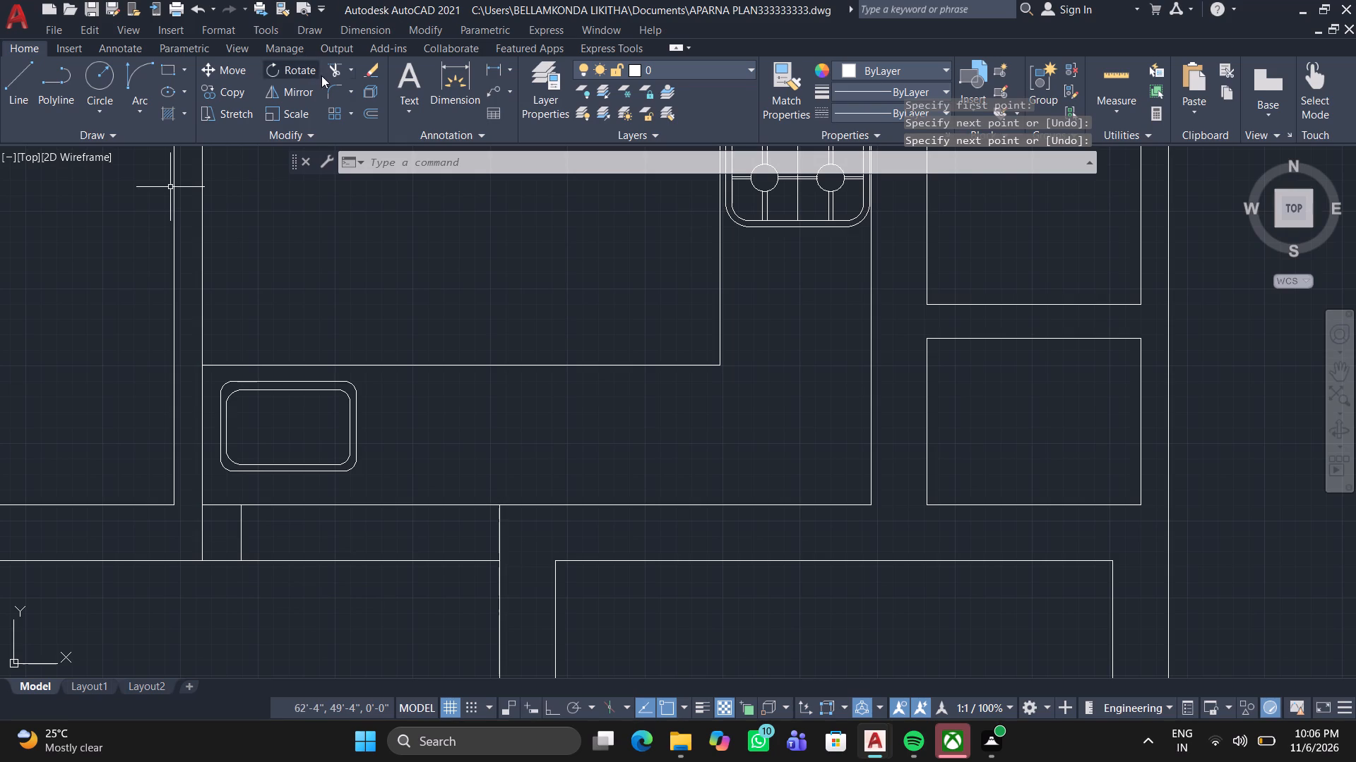
Trim the piece of the kitchen's left wall line that runs between the bottom wall's inner and outer lines.
click(329, 68)
click(210, 535)
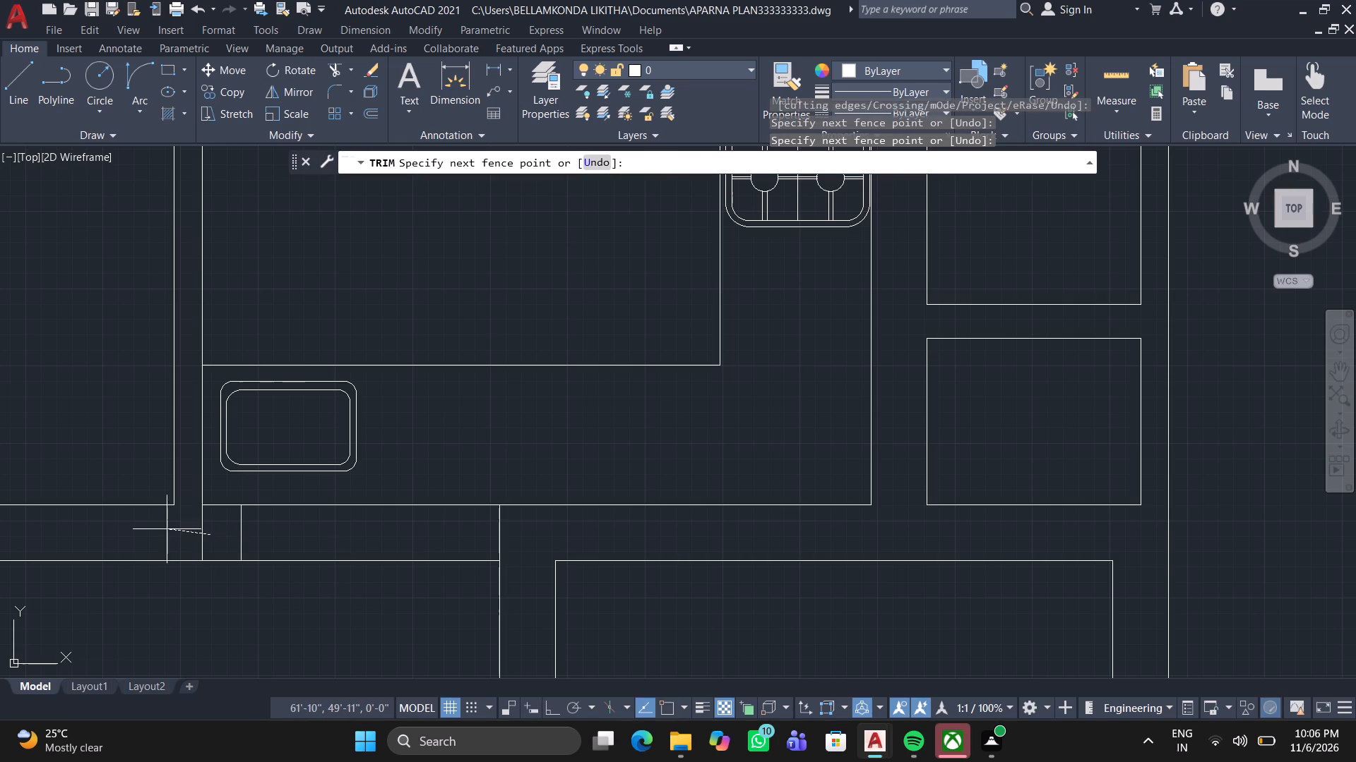
click(159, 531)
key(space)
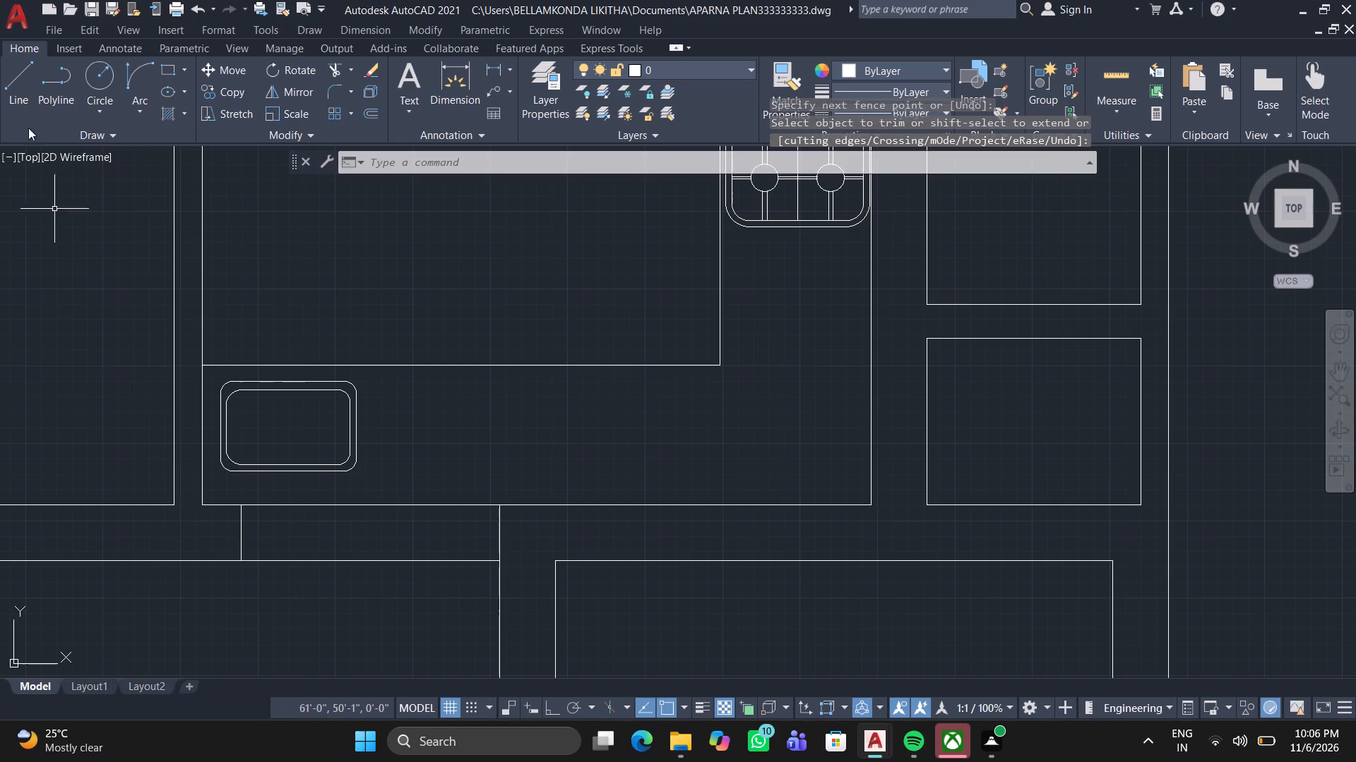
With Ortho on, draw a horizontal line inside the bottom wall near its inner face, from the new jamb to the vertical wall line.
click(23, 66)
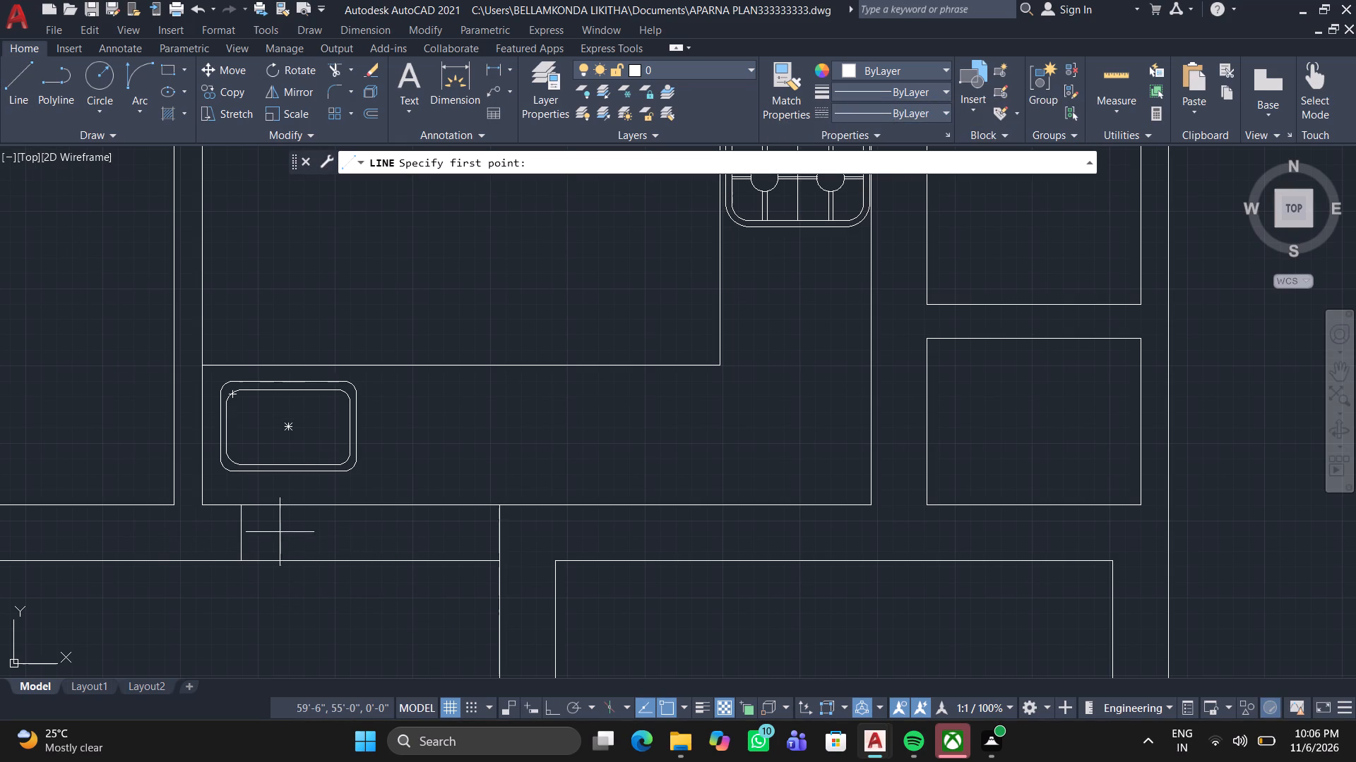
click(239, 525)
scroll(232, 521, up, 2)
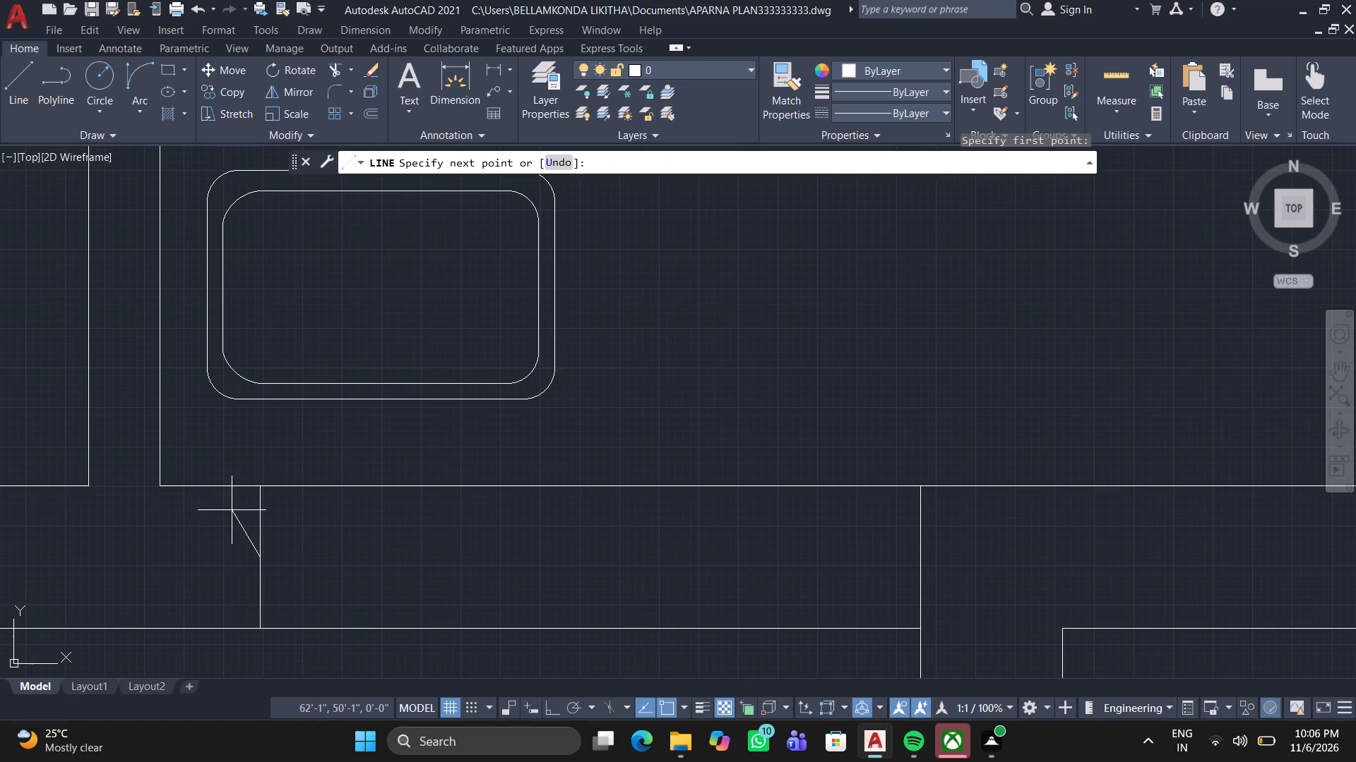
click(557, 712)
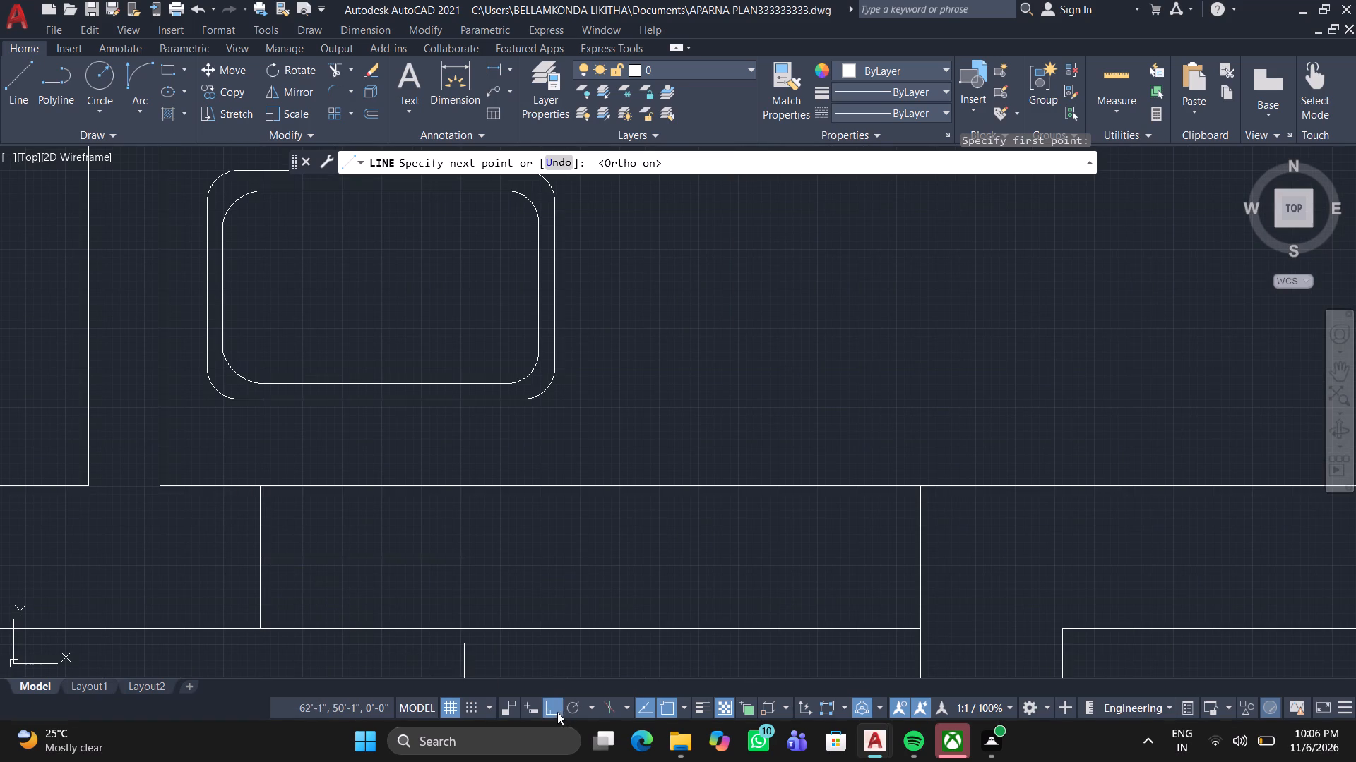
click(264, 526)
click(923, 532)
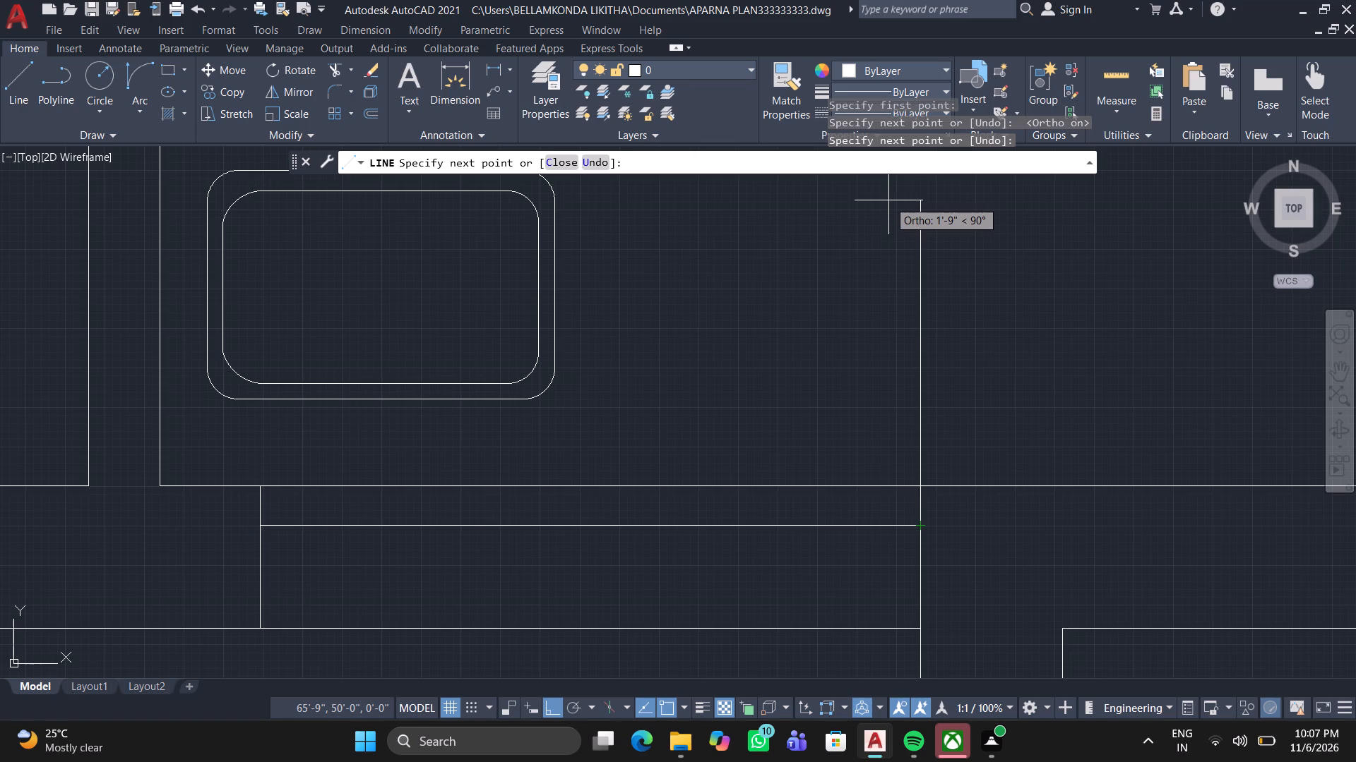
key(Escape)
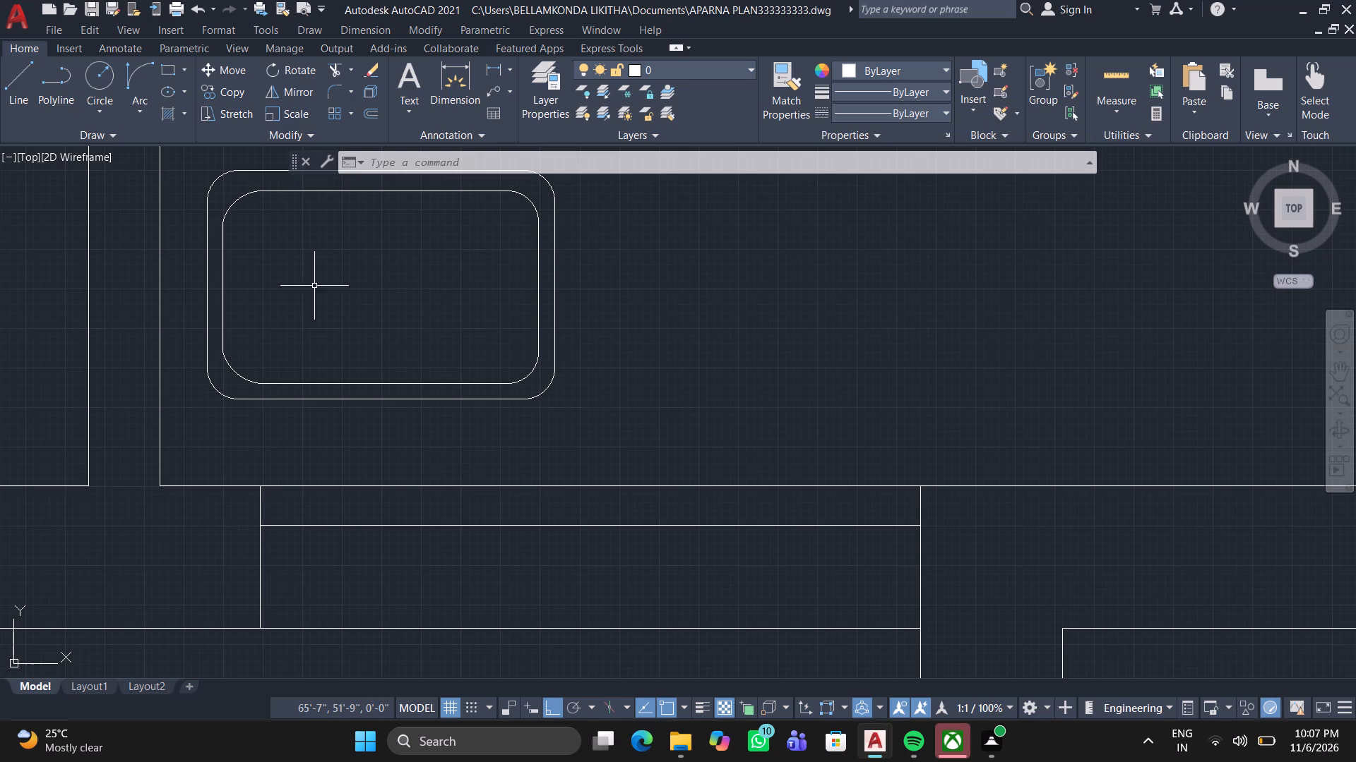
Draw a second horizontal line inside the bottom wall near its outer face, from the jamb to the vertical wall line.
click(25, 62)
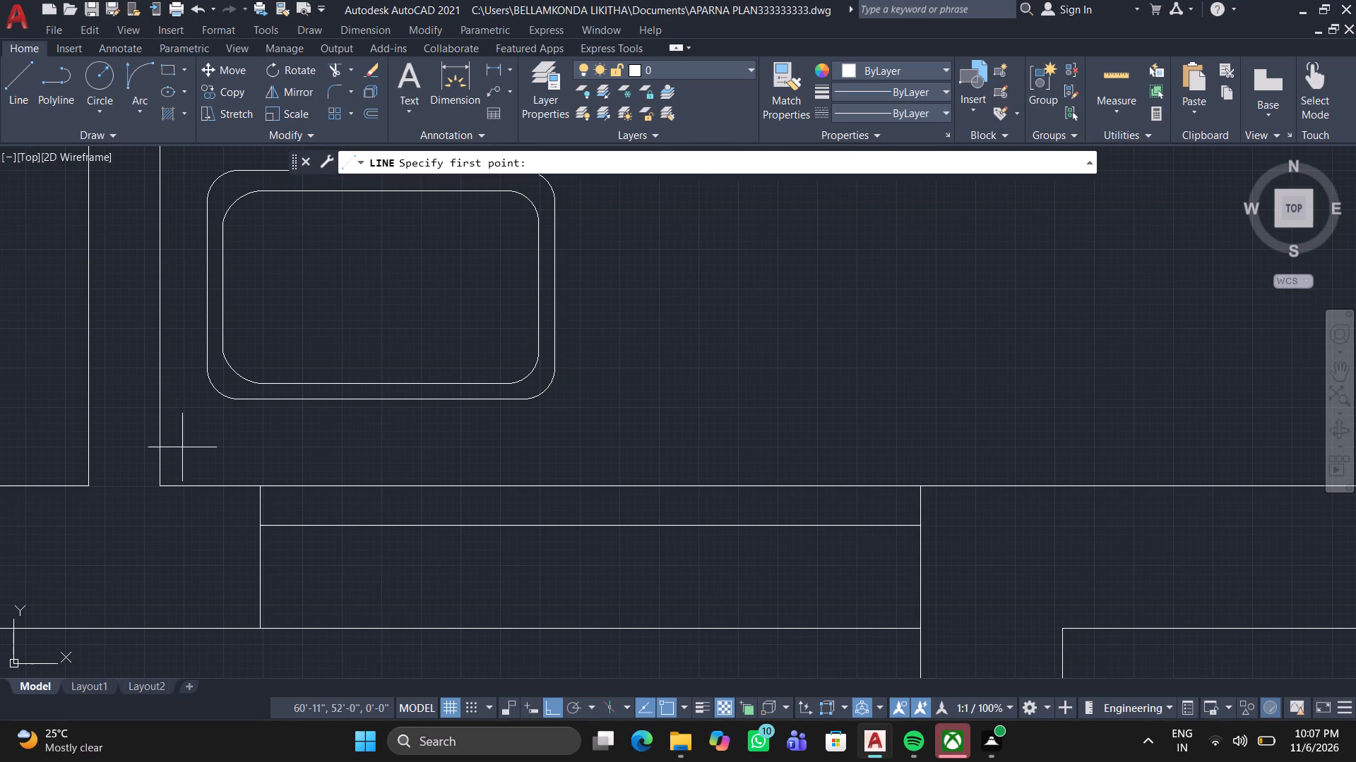
middle_drag(243, 485, 217, 353)
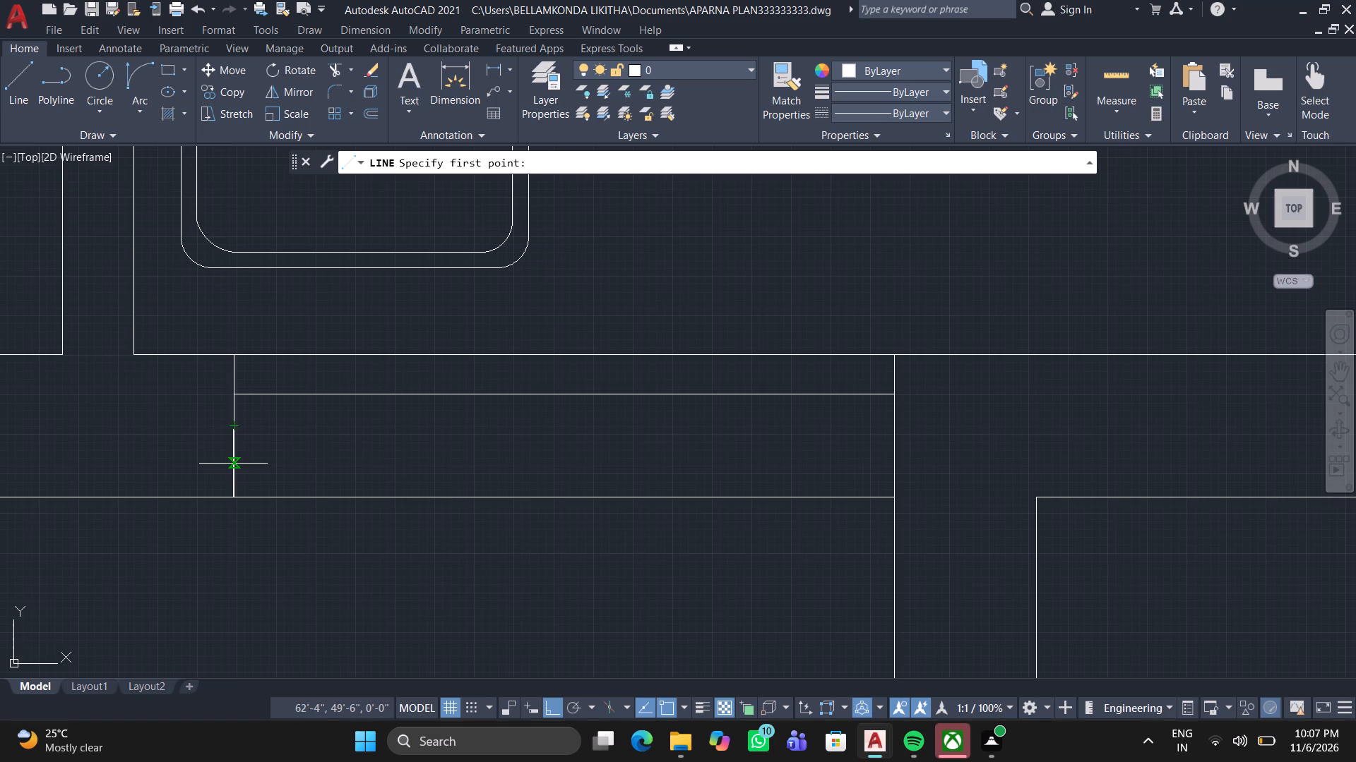
click(232, 454)
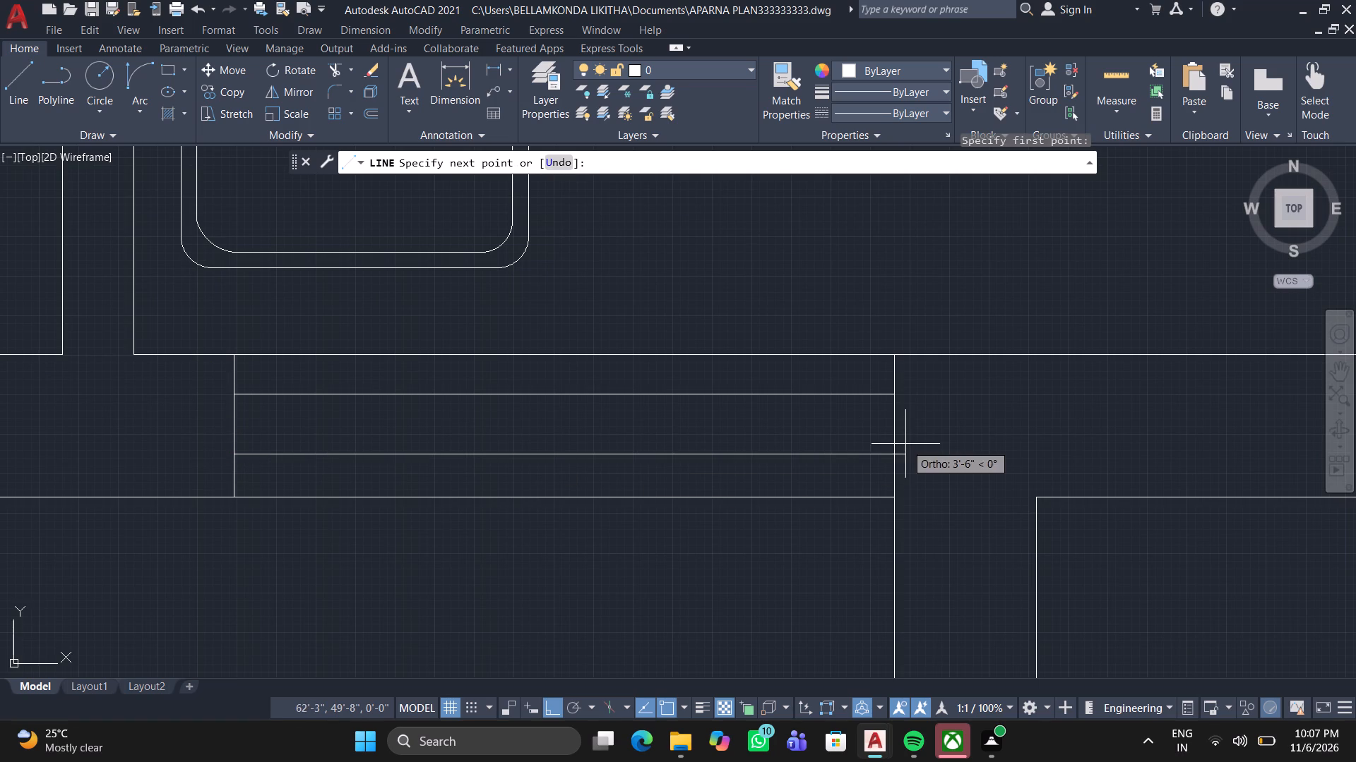
click(895, 459)
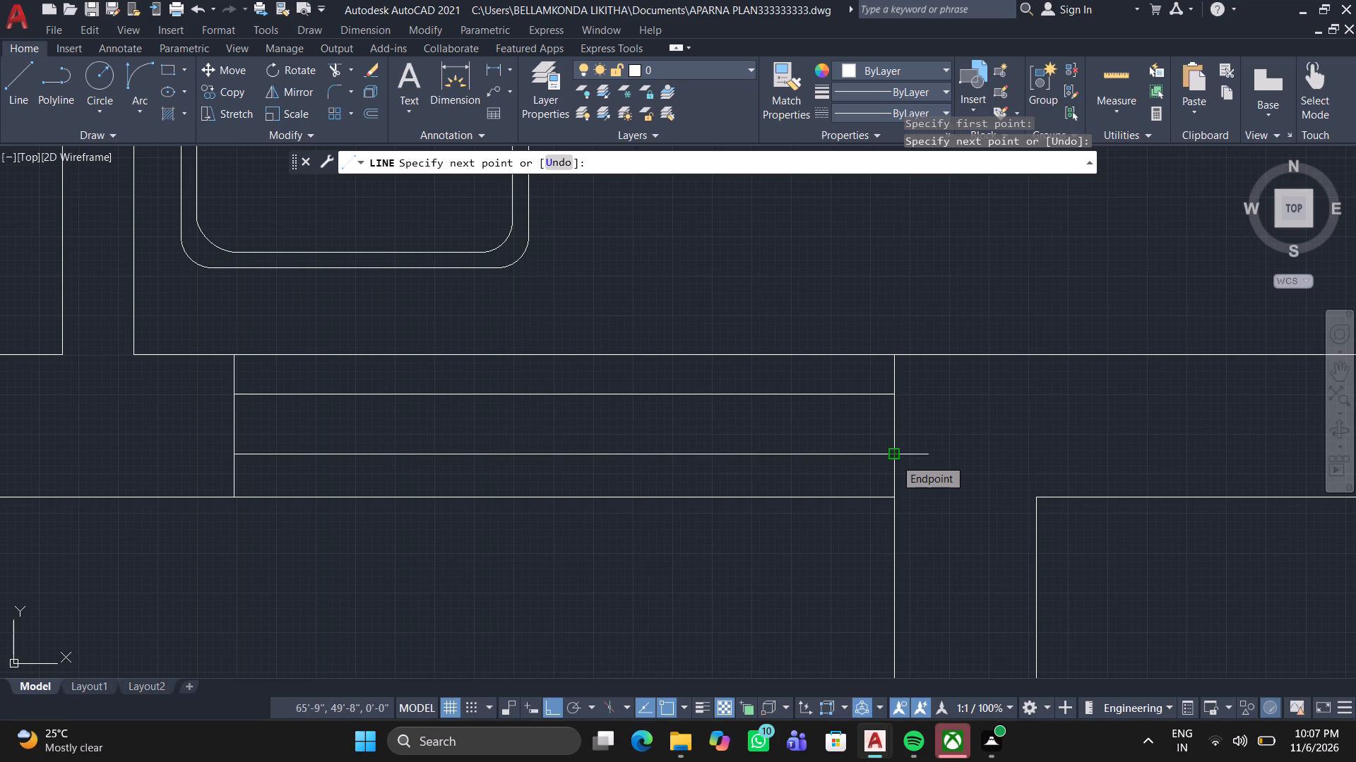
key(Escape)
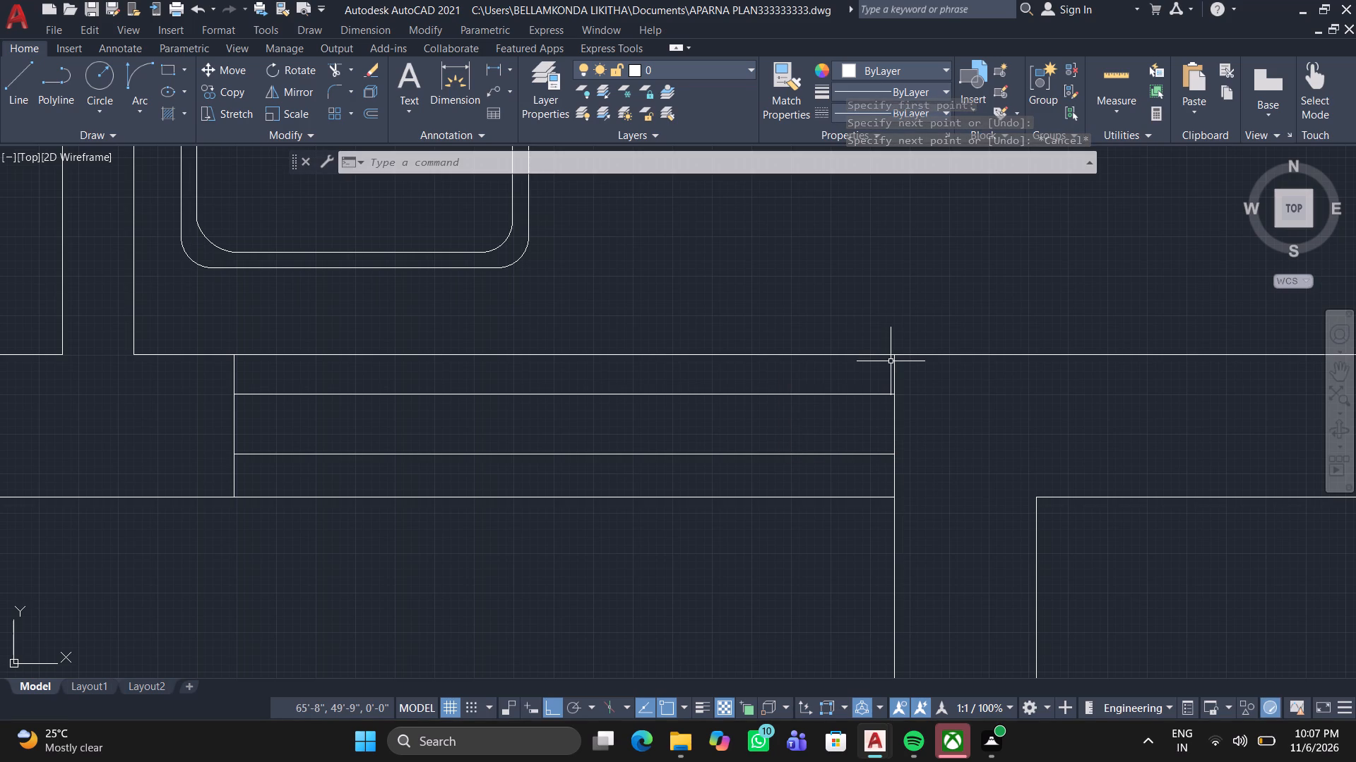
scroll(689, 438, down, 3)
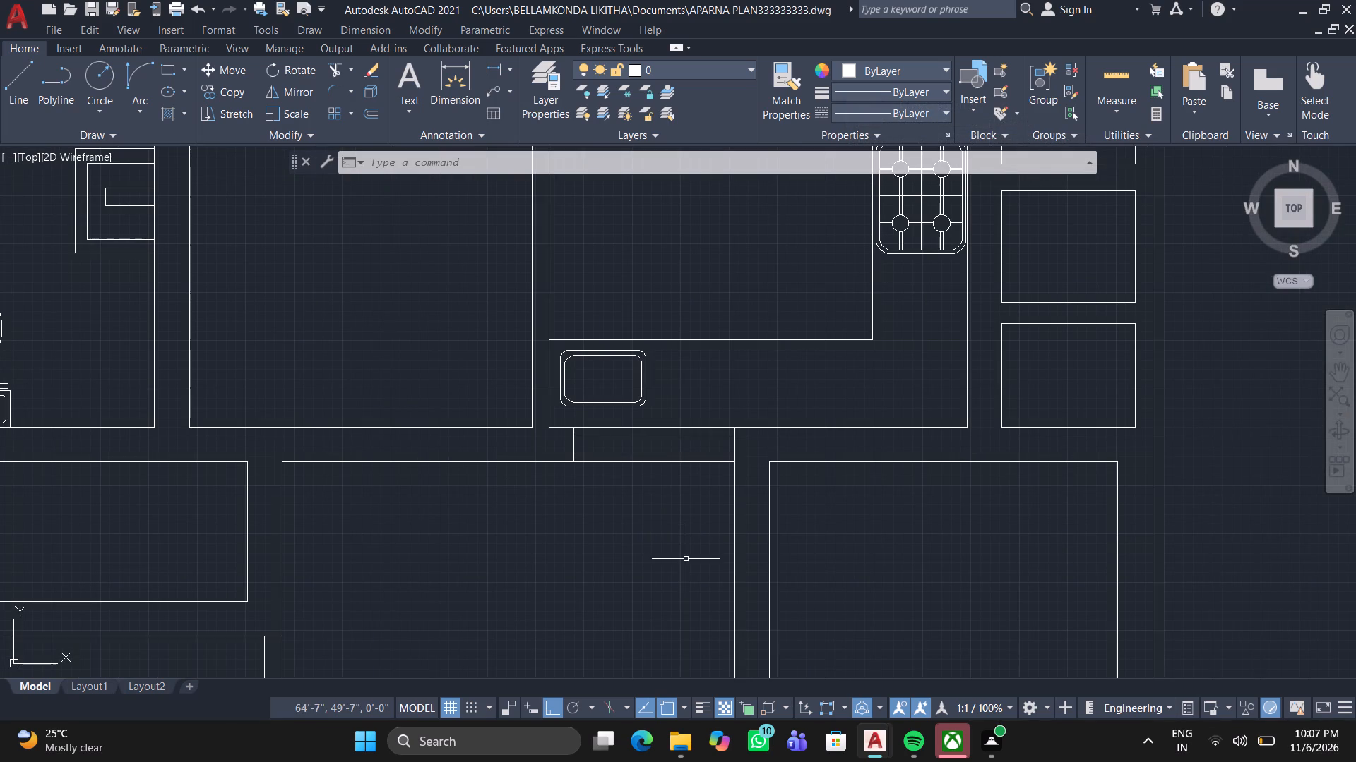
Draw two vertical jamb lines about 4' apart across the horizontal wall below the room southeast of the kitchen window, joined along its lower face.
scroll(704, 598, down, 1)
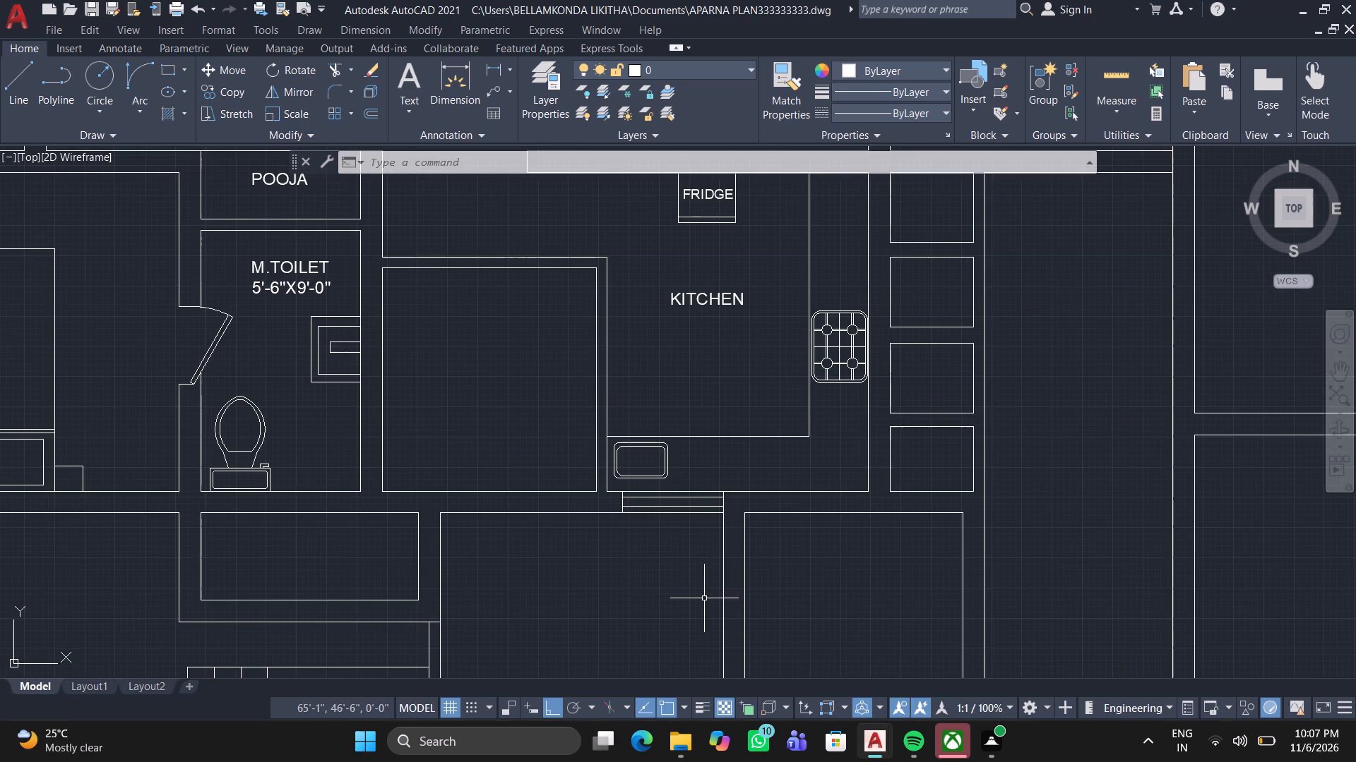
middle_drag(704, 598, 702, 507)
middle_click(702, 507)
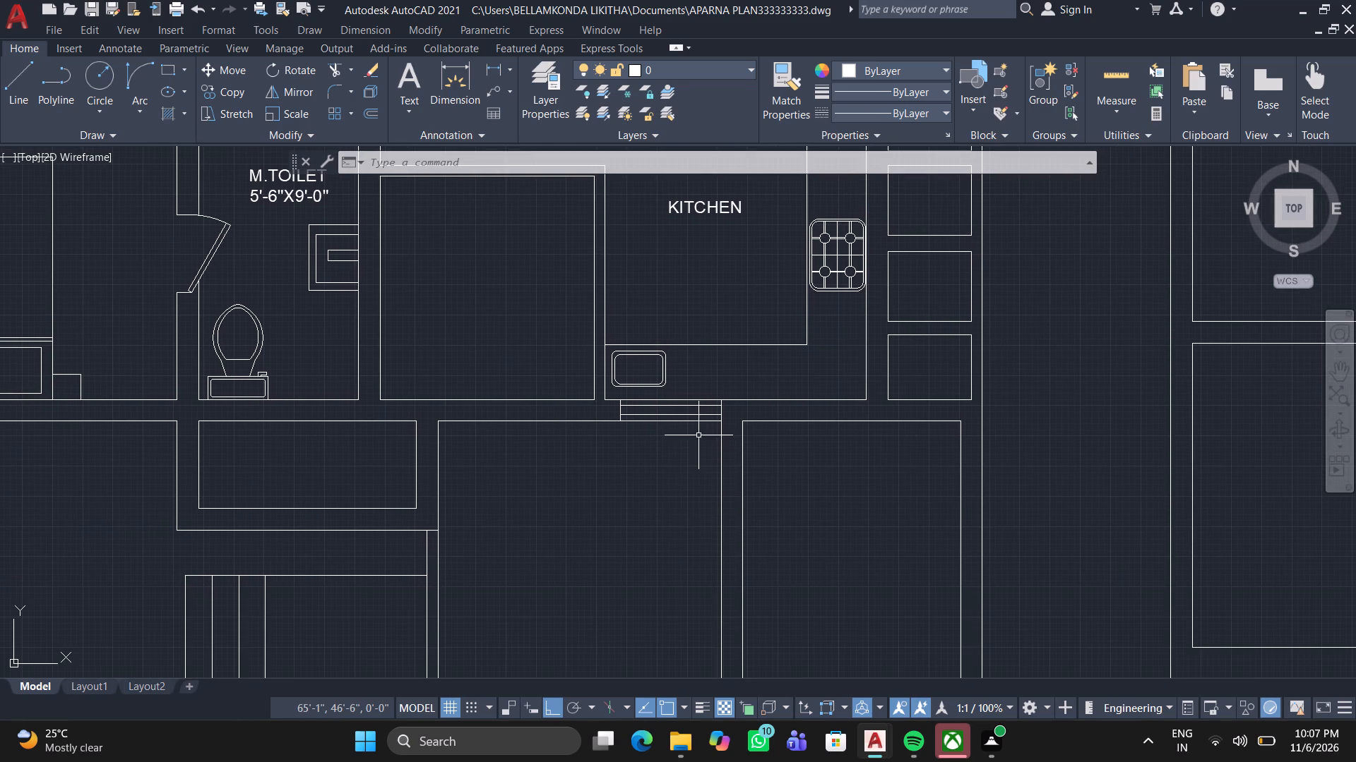
scroll(732, 414, up, 2)
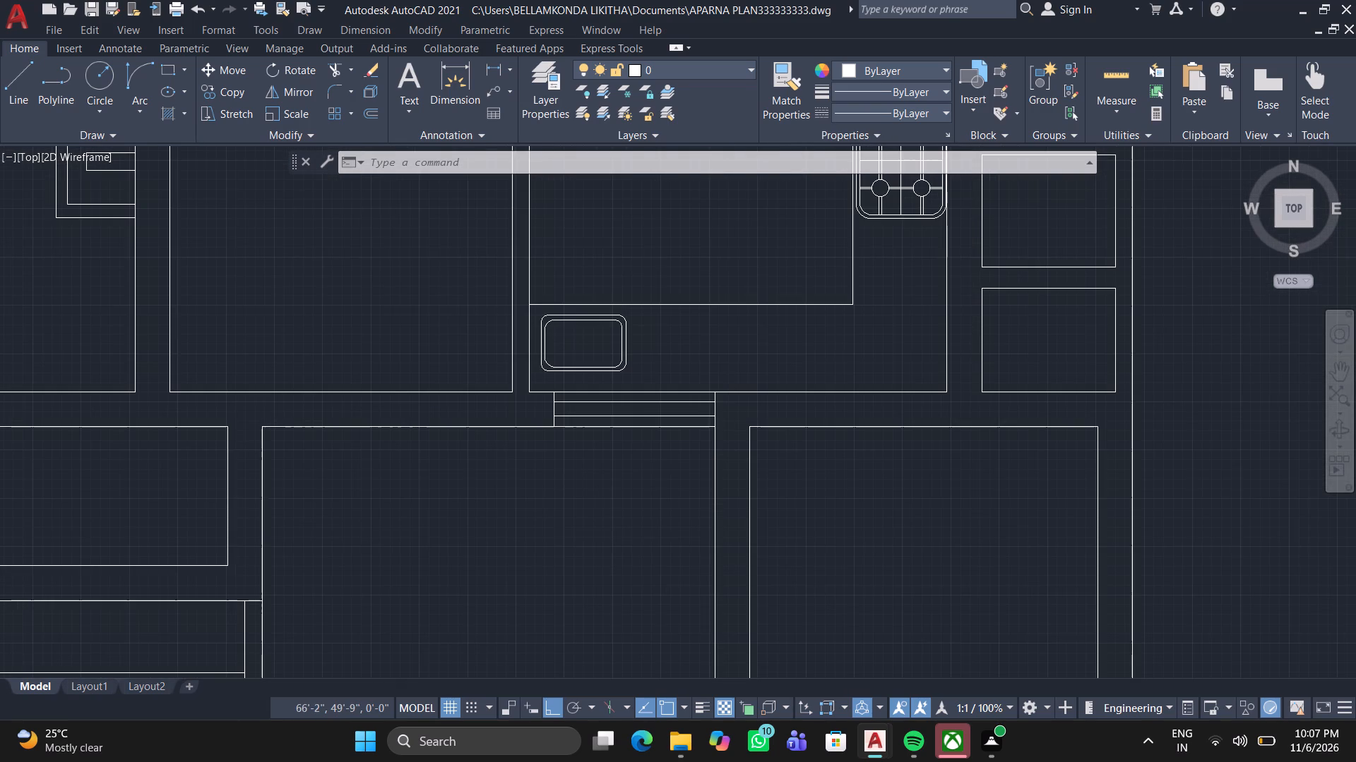
scroll(742, 446, down, 3)
middle_drag(770, 474, 674, 330)
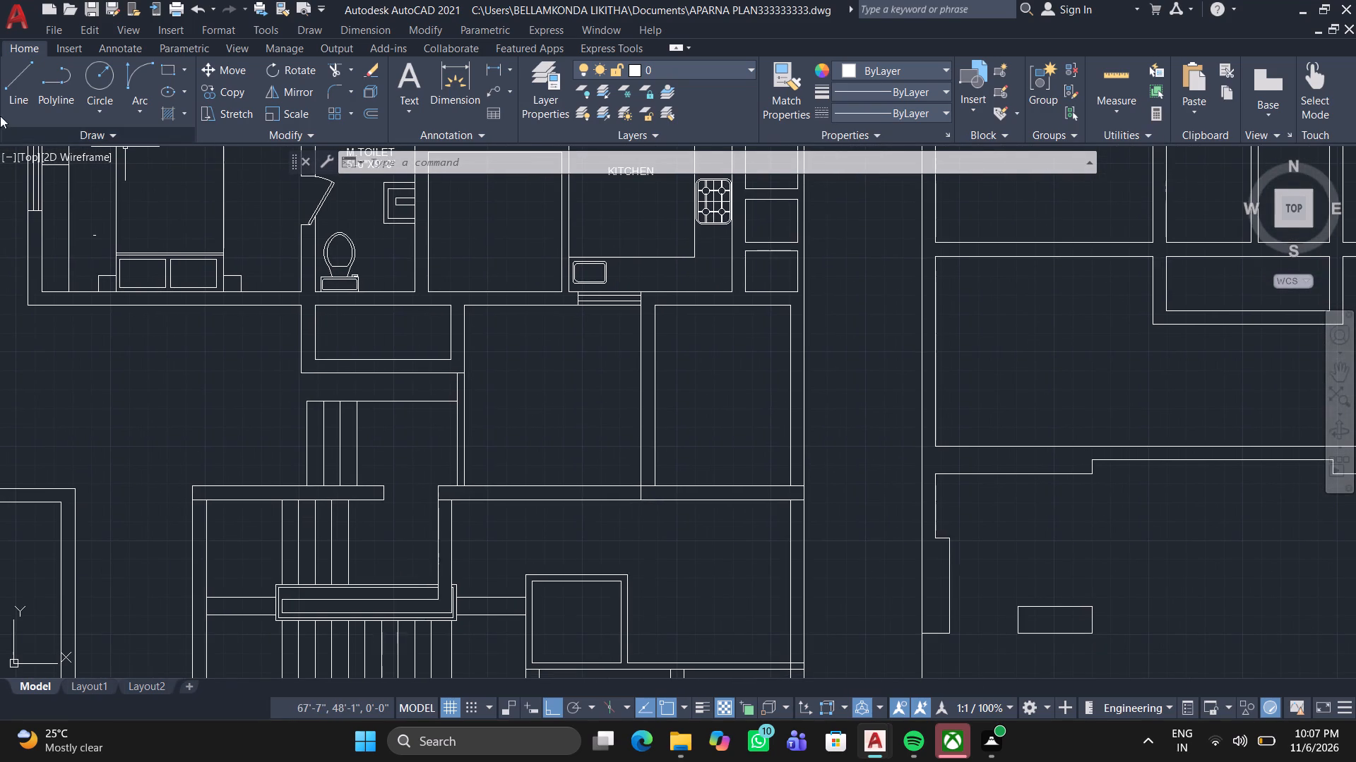
click(21, 71)
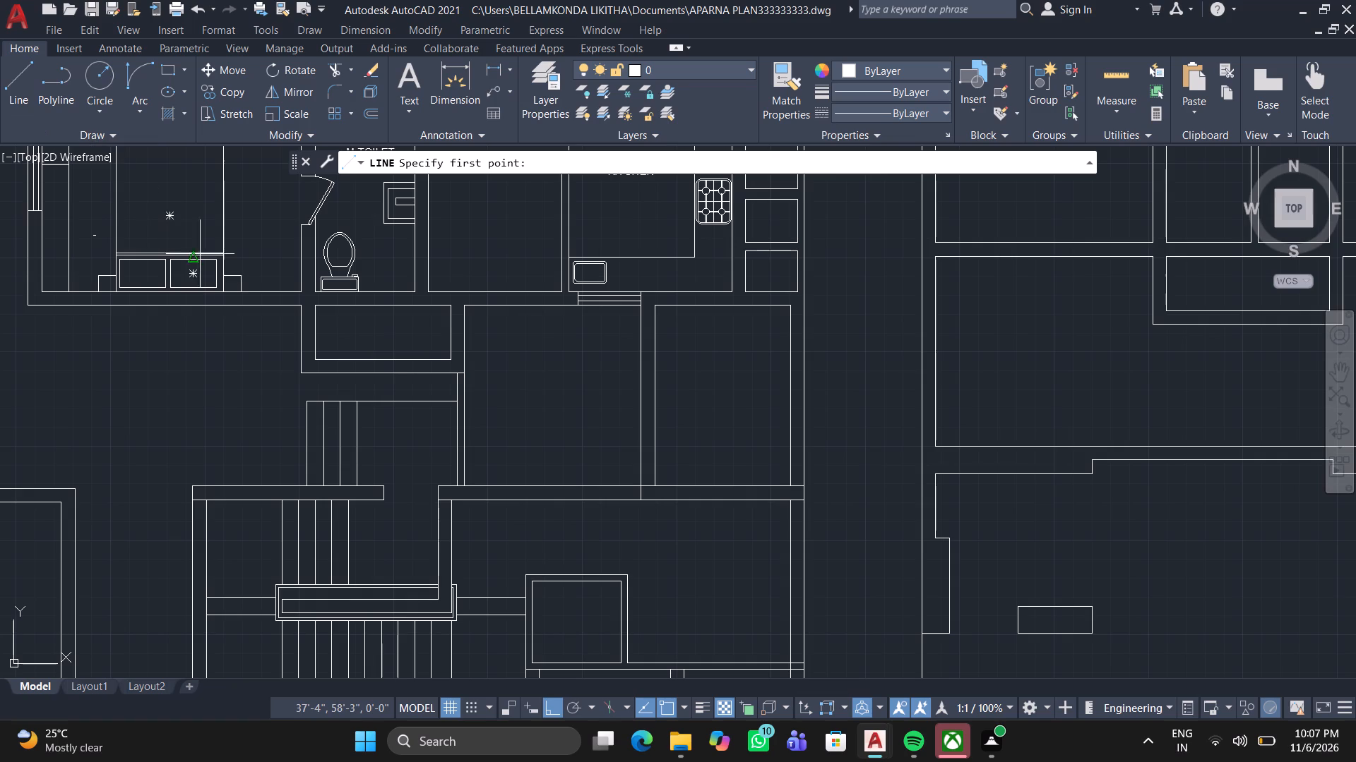
scroll(686, 490, up, 2)
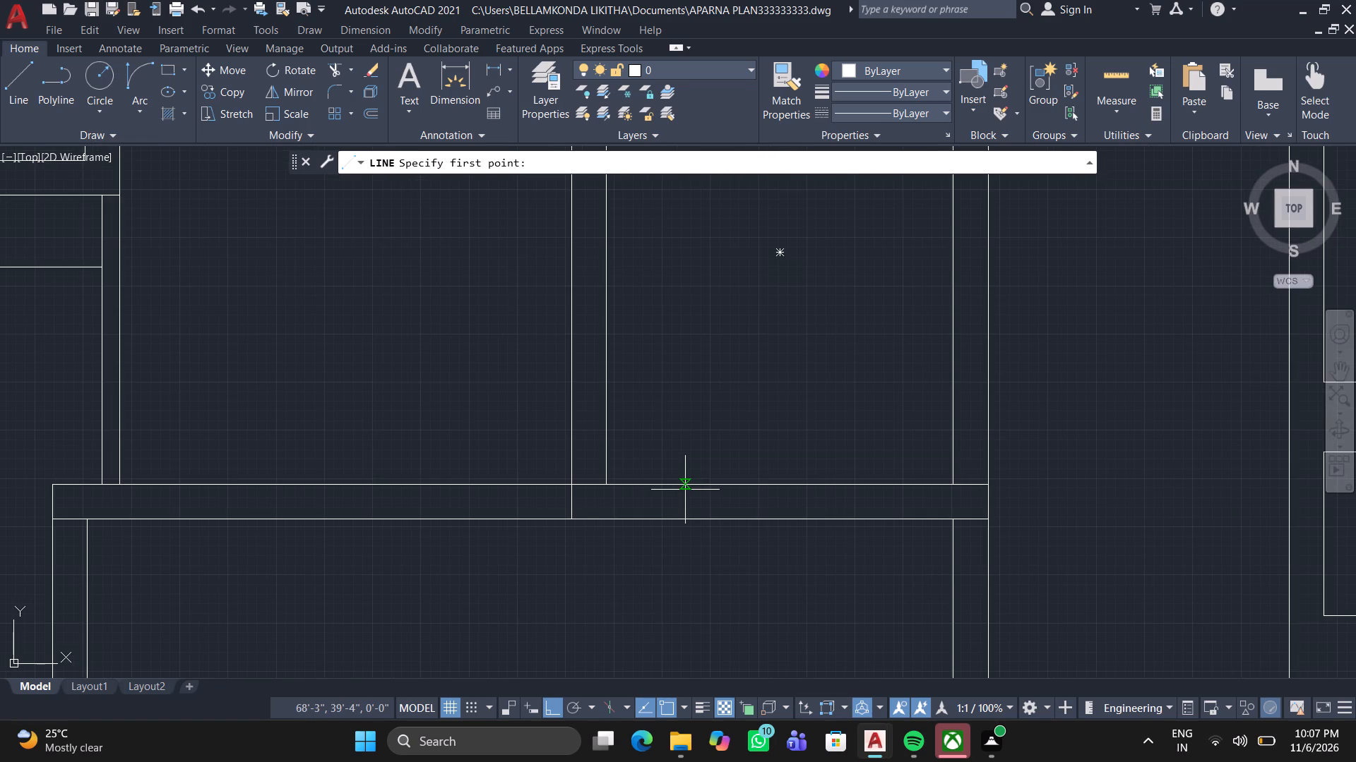
click(684, 490)
click(685, 525)
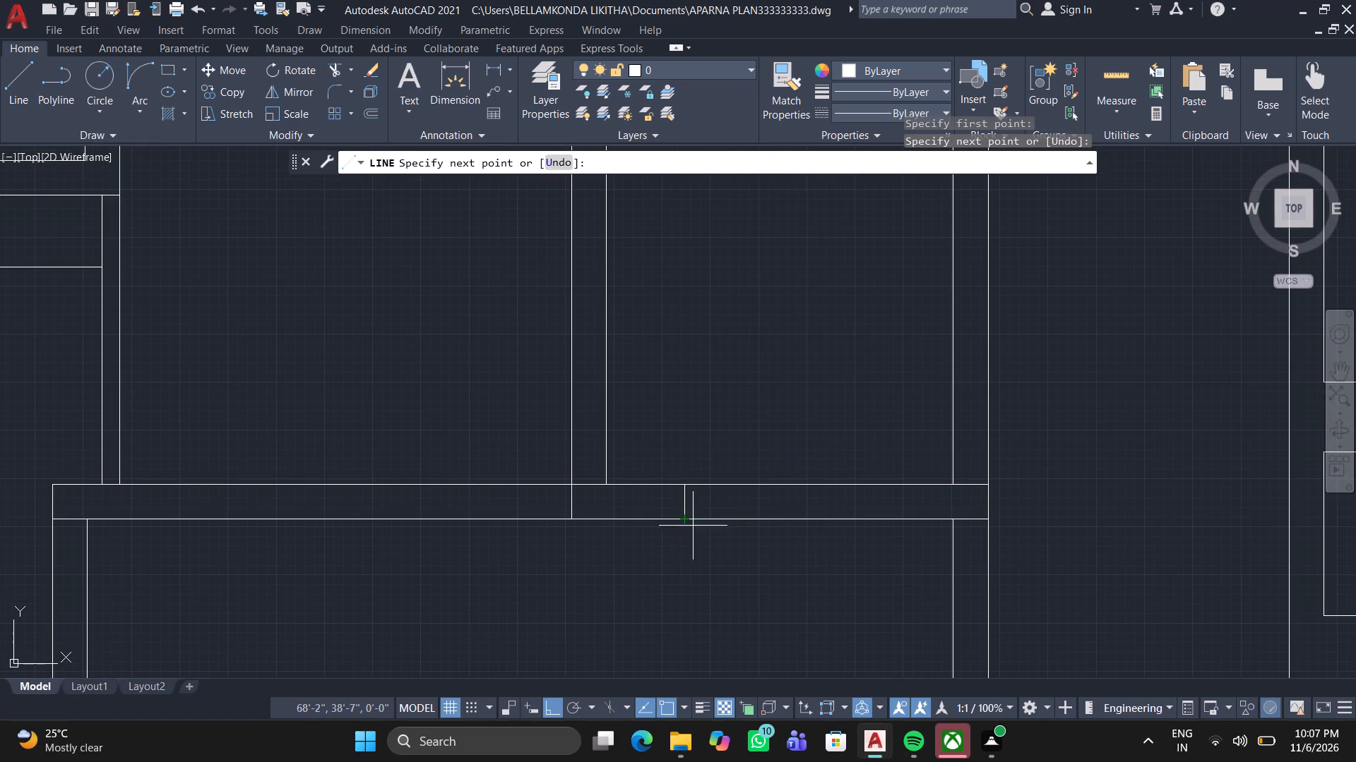
click(869, 517)
click(871, 483)
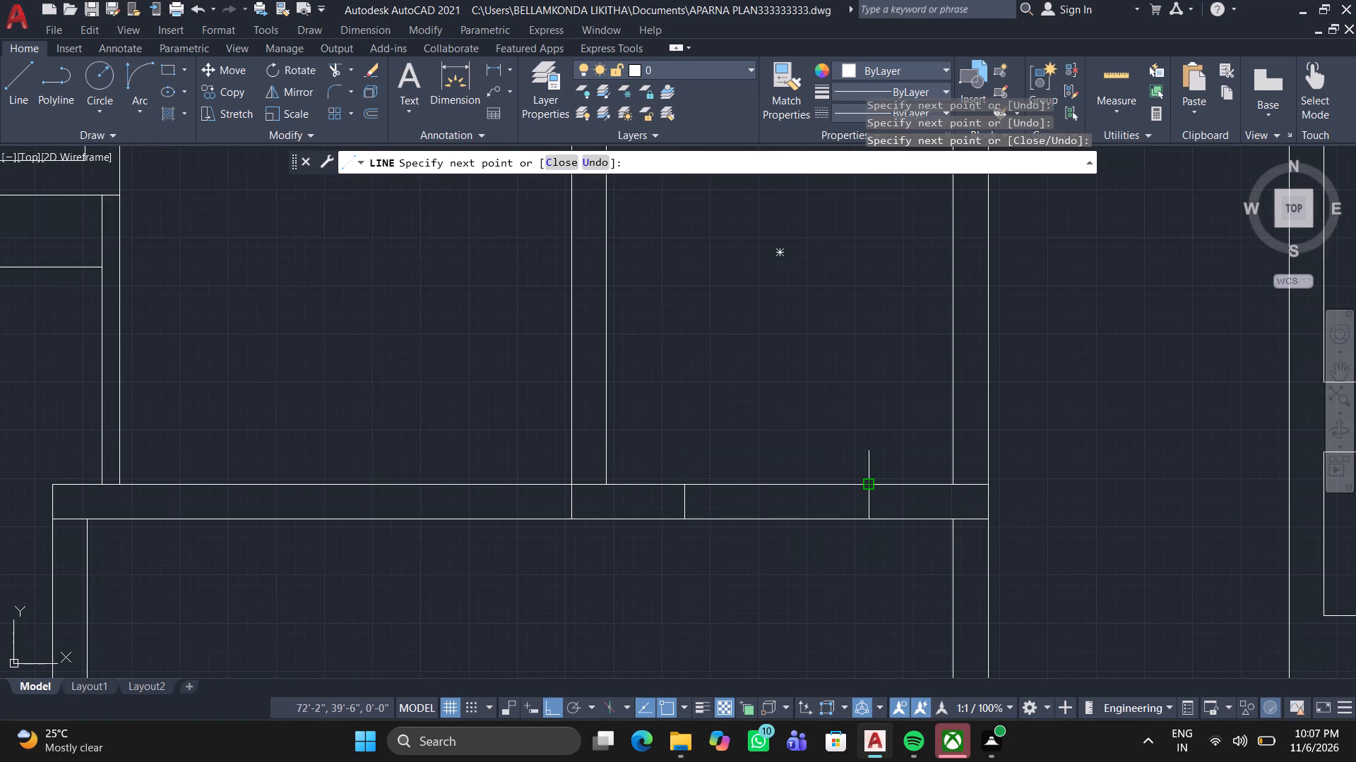
key(space)
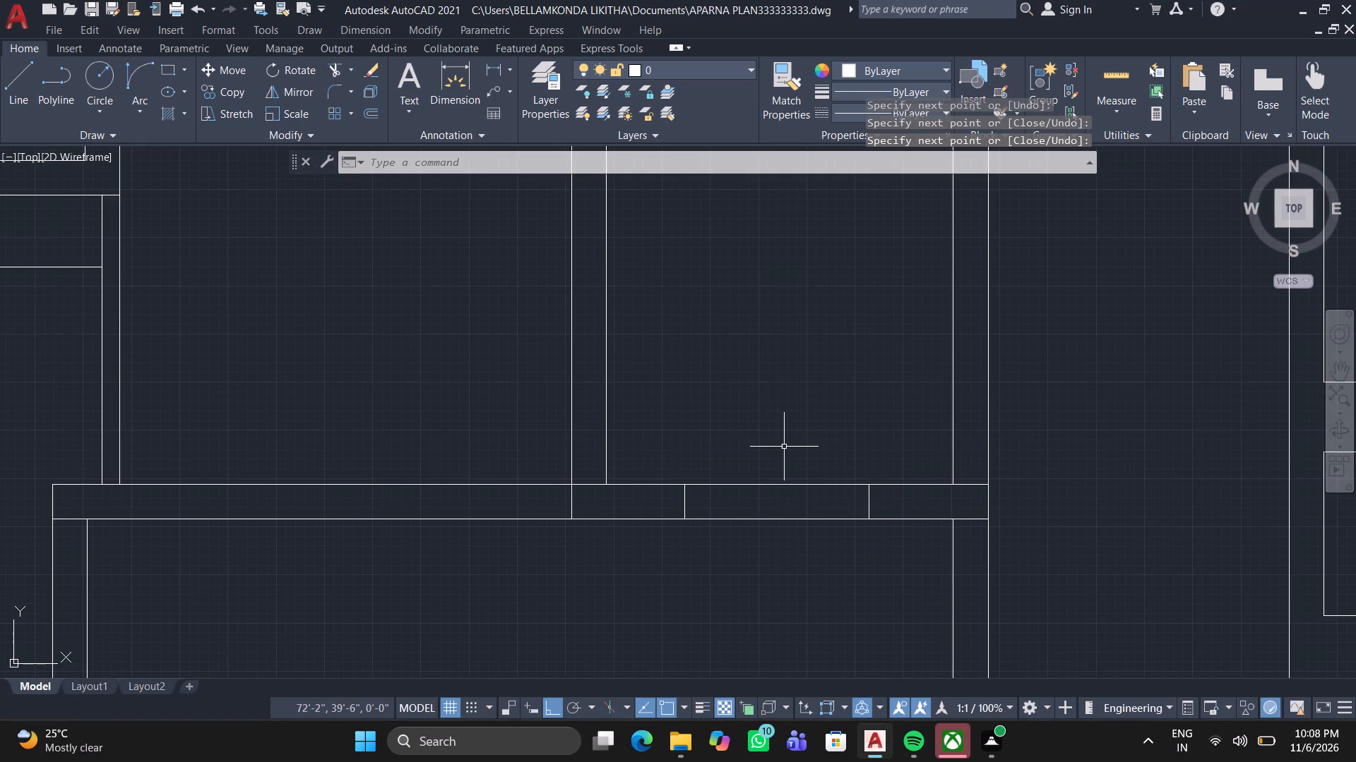
Trim the same wall's upper line where it crosses the vertical partition and the right-hand outer wall.
click(332, 69)
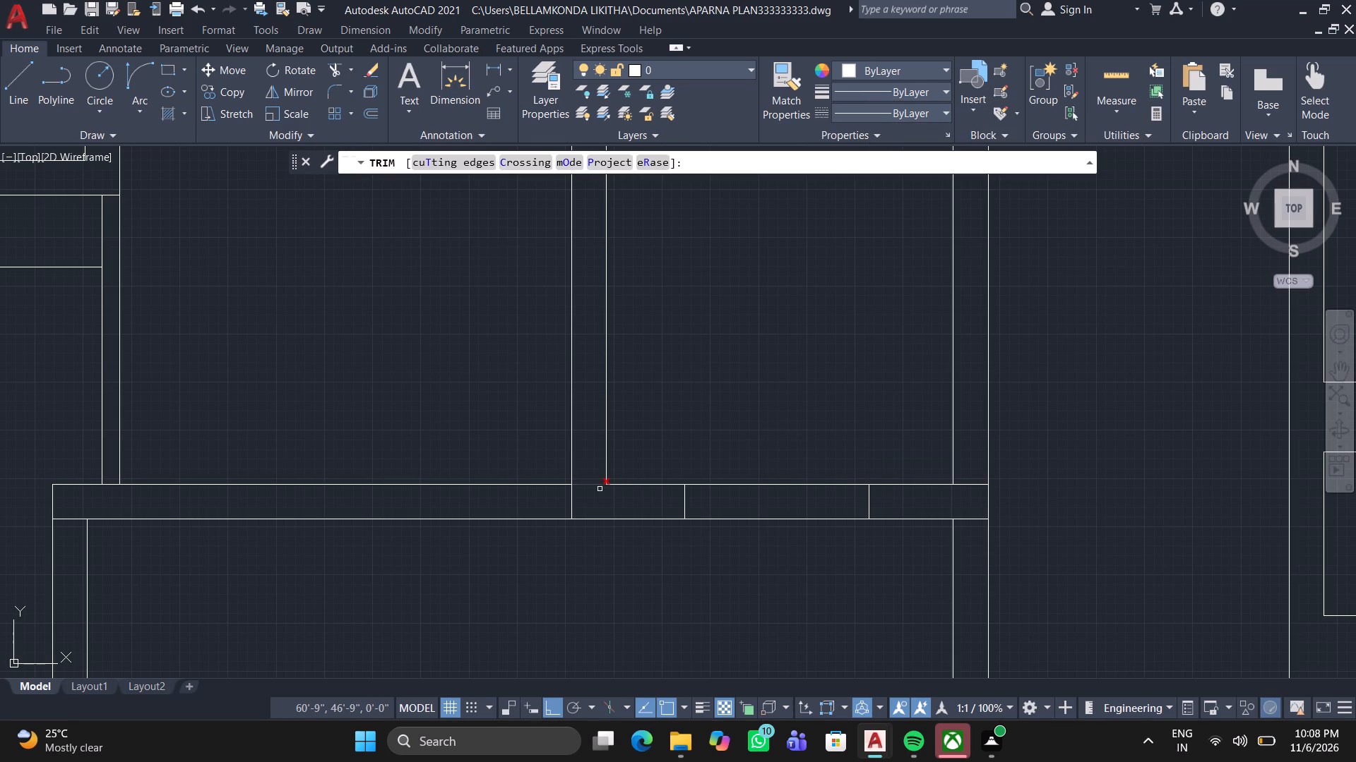
click(583, 487)
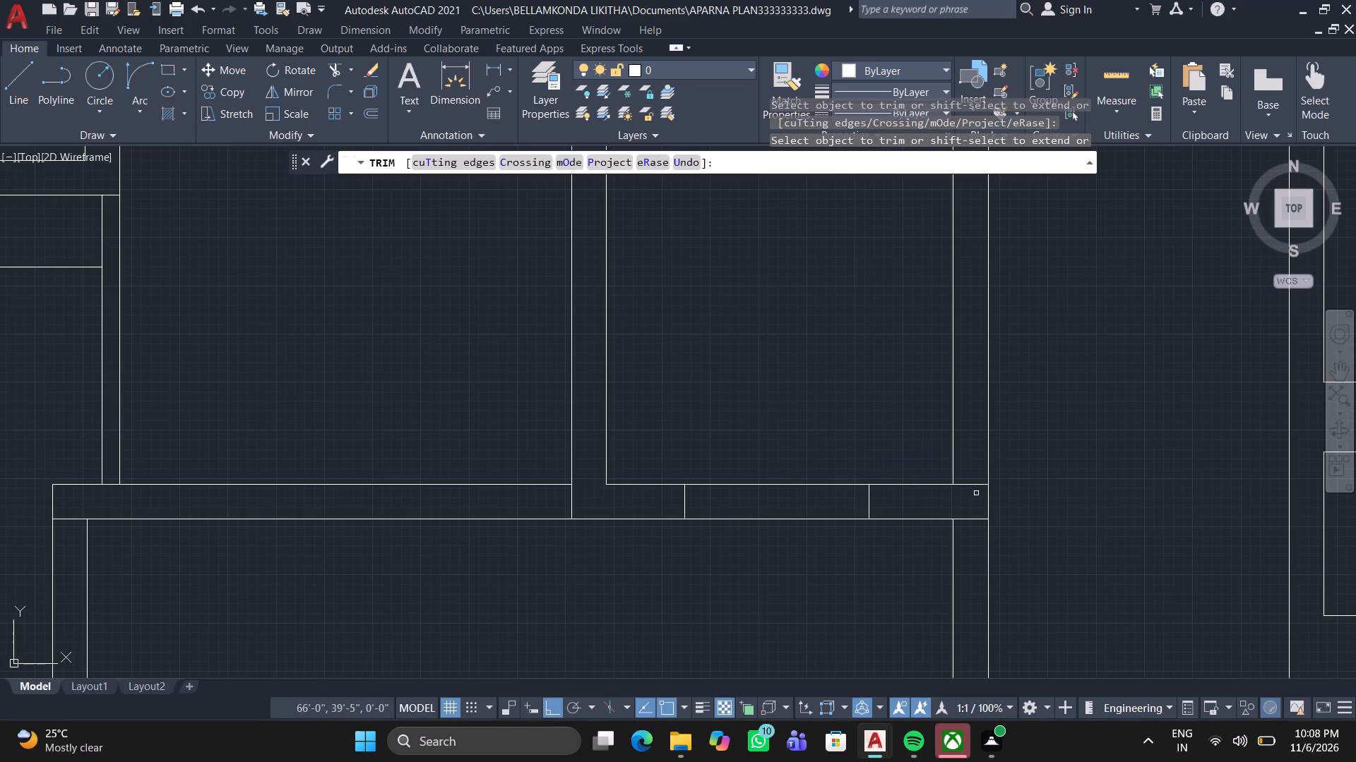
click(972, 486)
key(space)
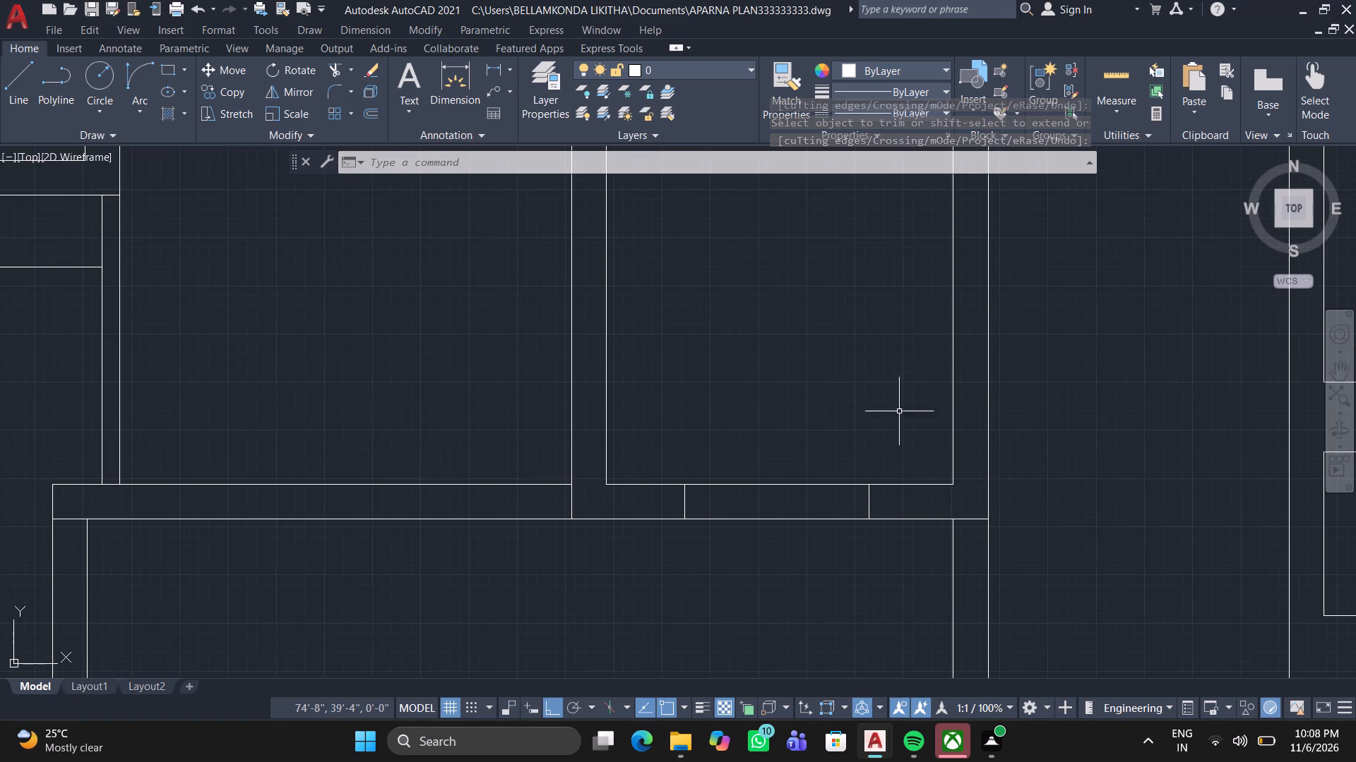
Draw a vertical line across the horizontal wall's thickness to close the gap in the right-hand wall's inner face.
click(15, 66)
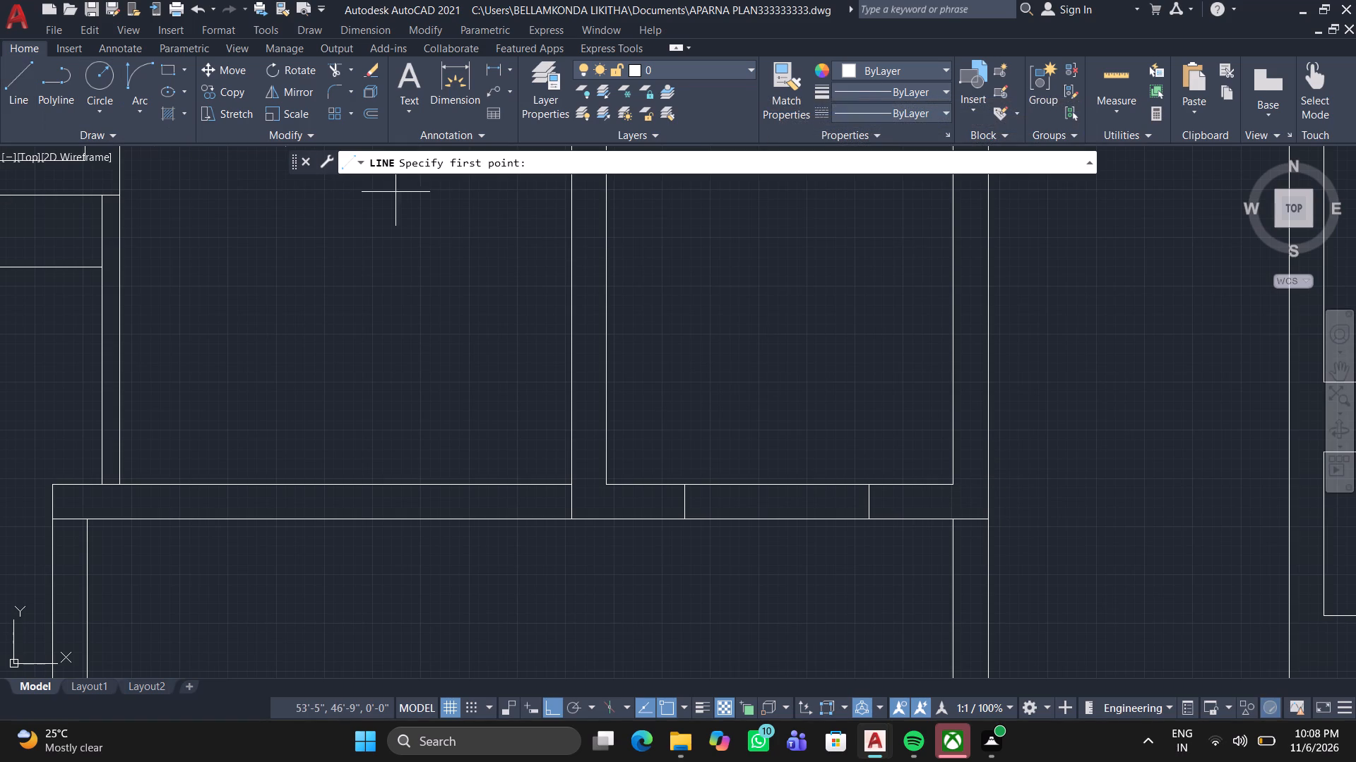
click(948, 514)
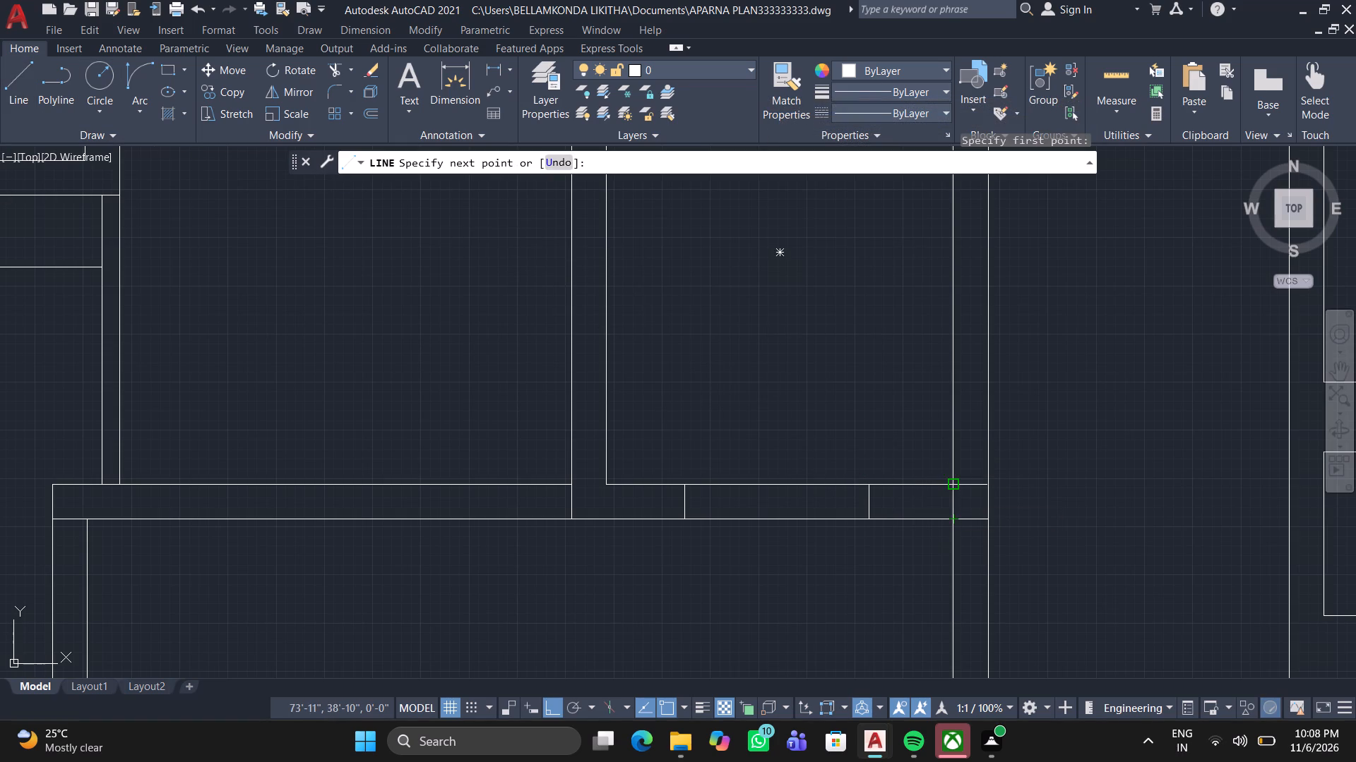
click(955, 479)
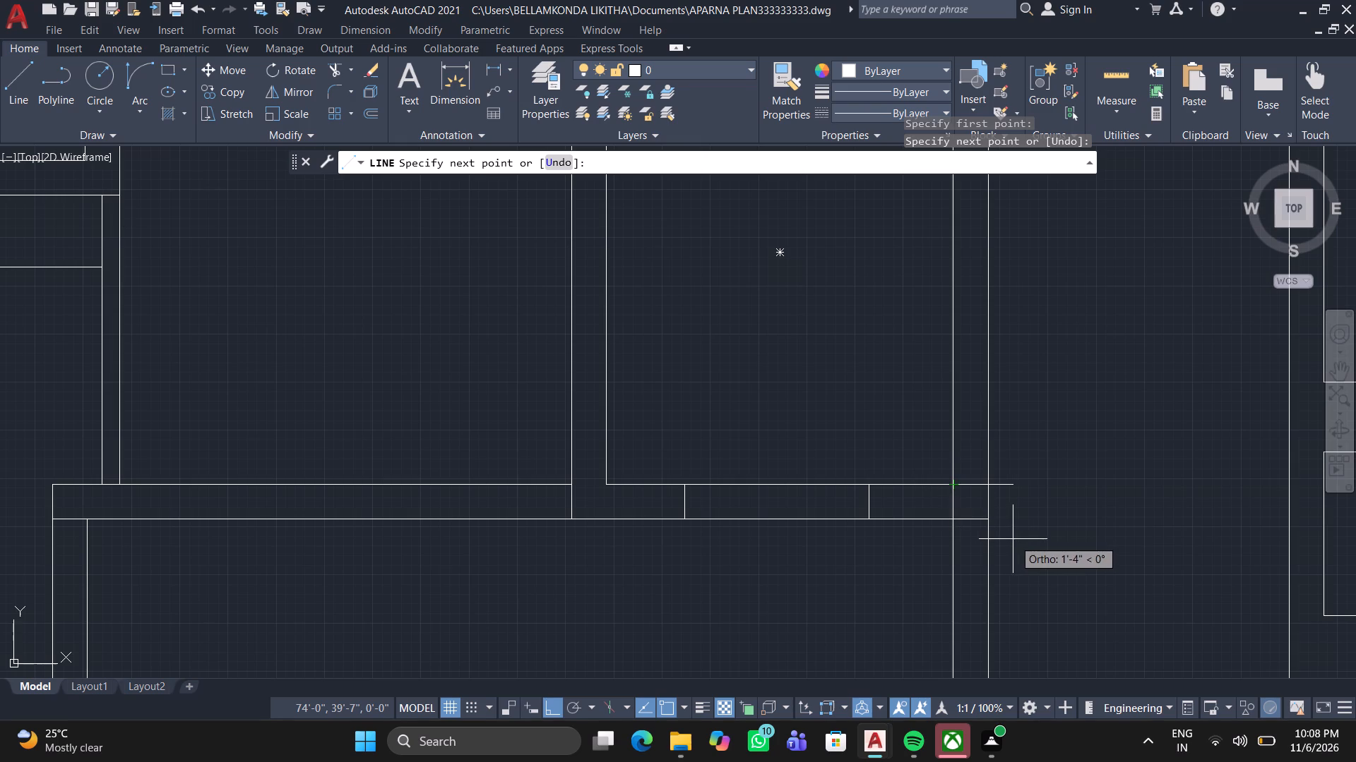
key(Escape)
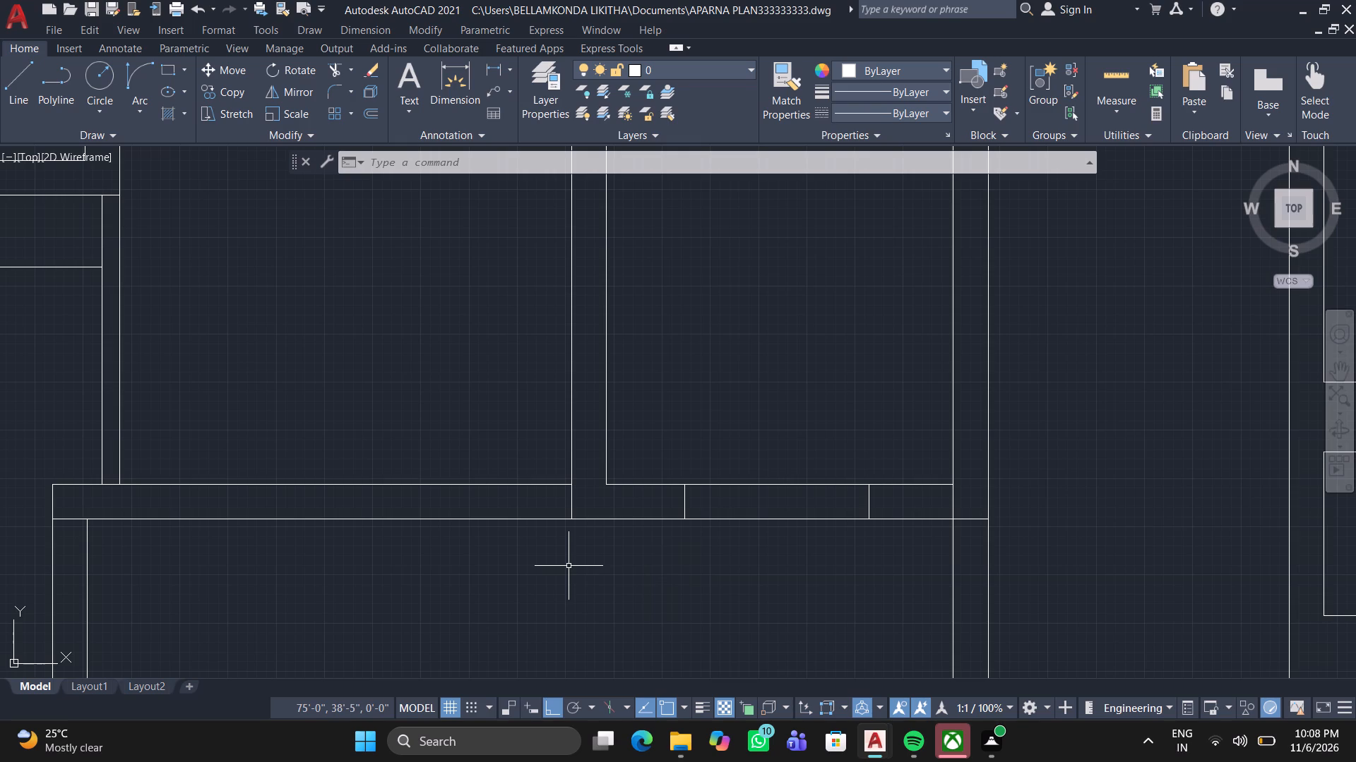
Trim the horizontal wall's lower line where it crosses the thickness of the right-hand outer wall.
scroll(569, 566, up, 1)
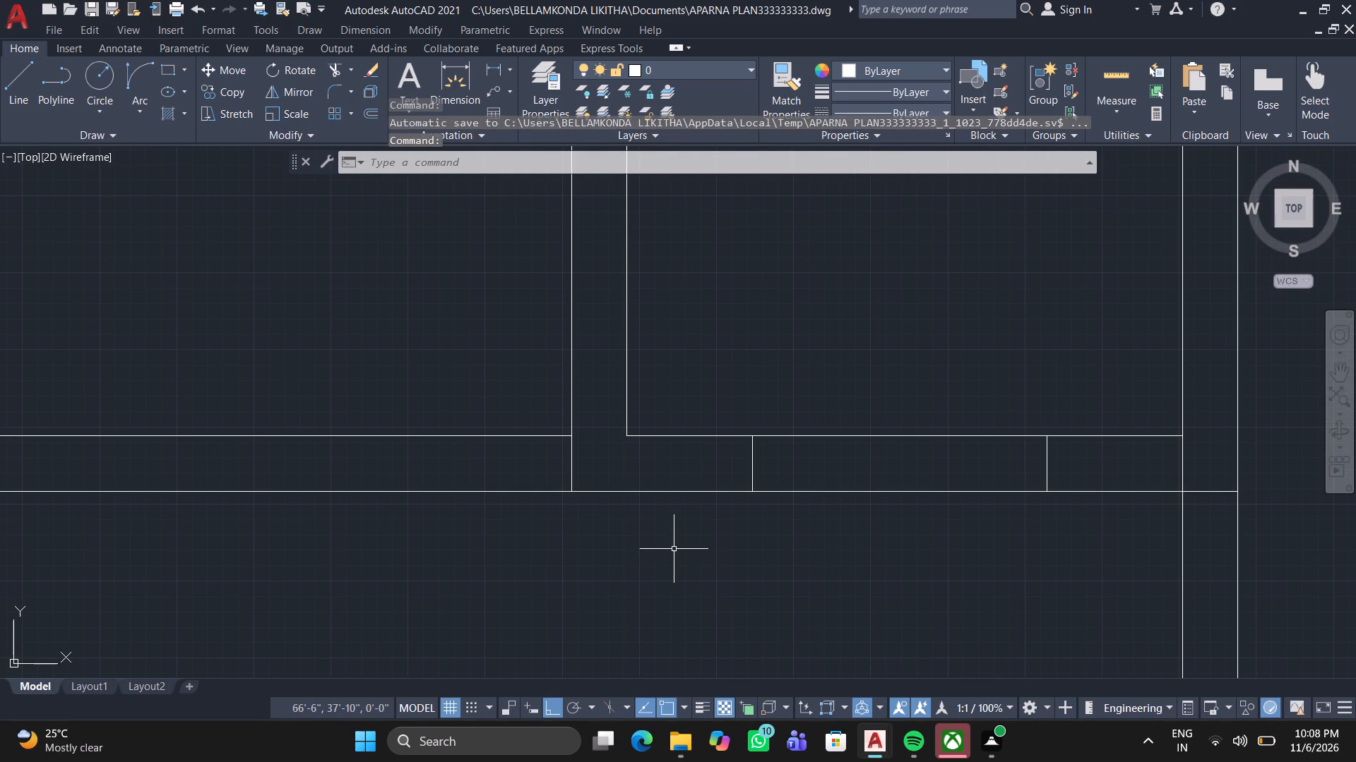
scroll(676, 549, down, 2)
middle_drag(715, 557, 759, 485)
middle_click(759, 485)
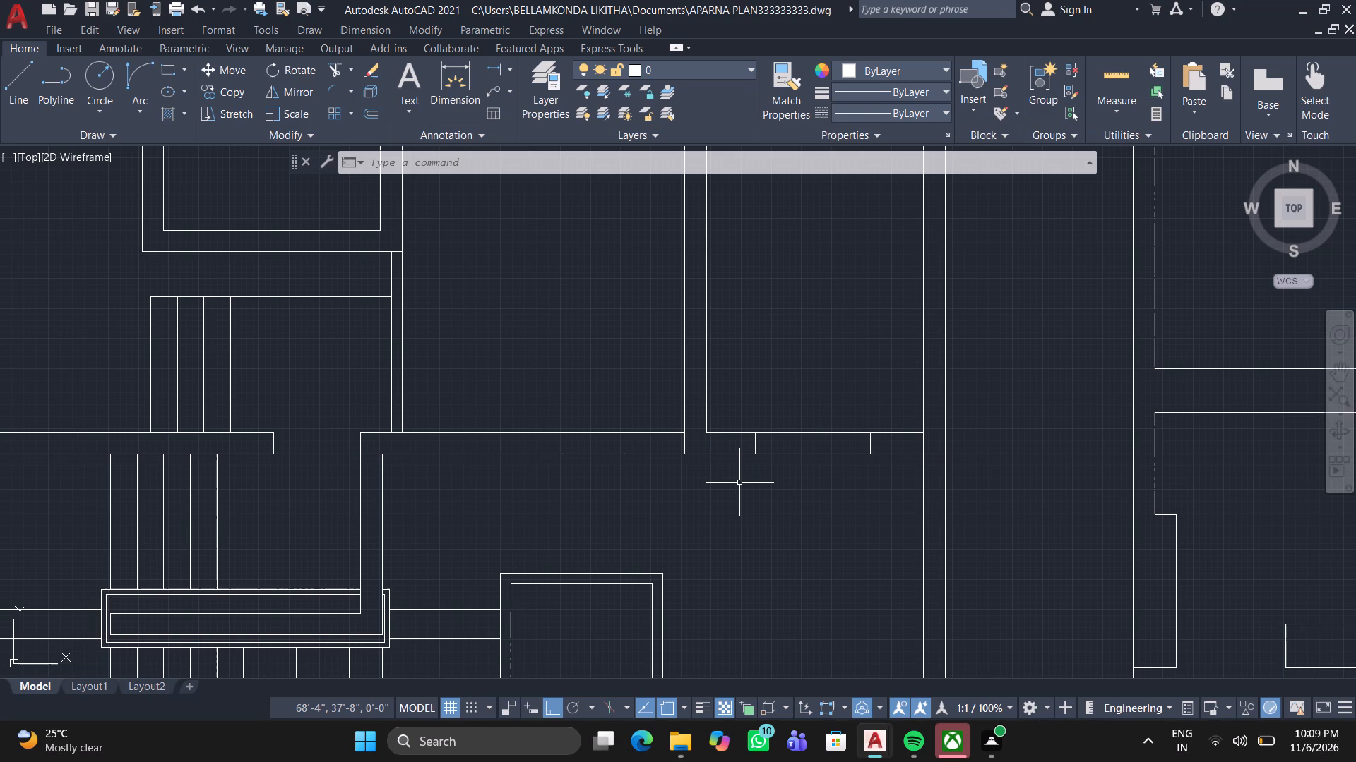
click(331, 69)
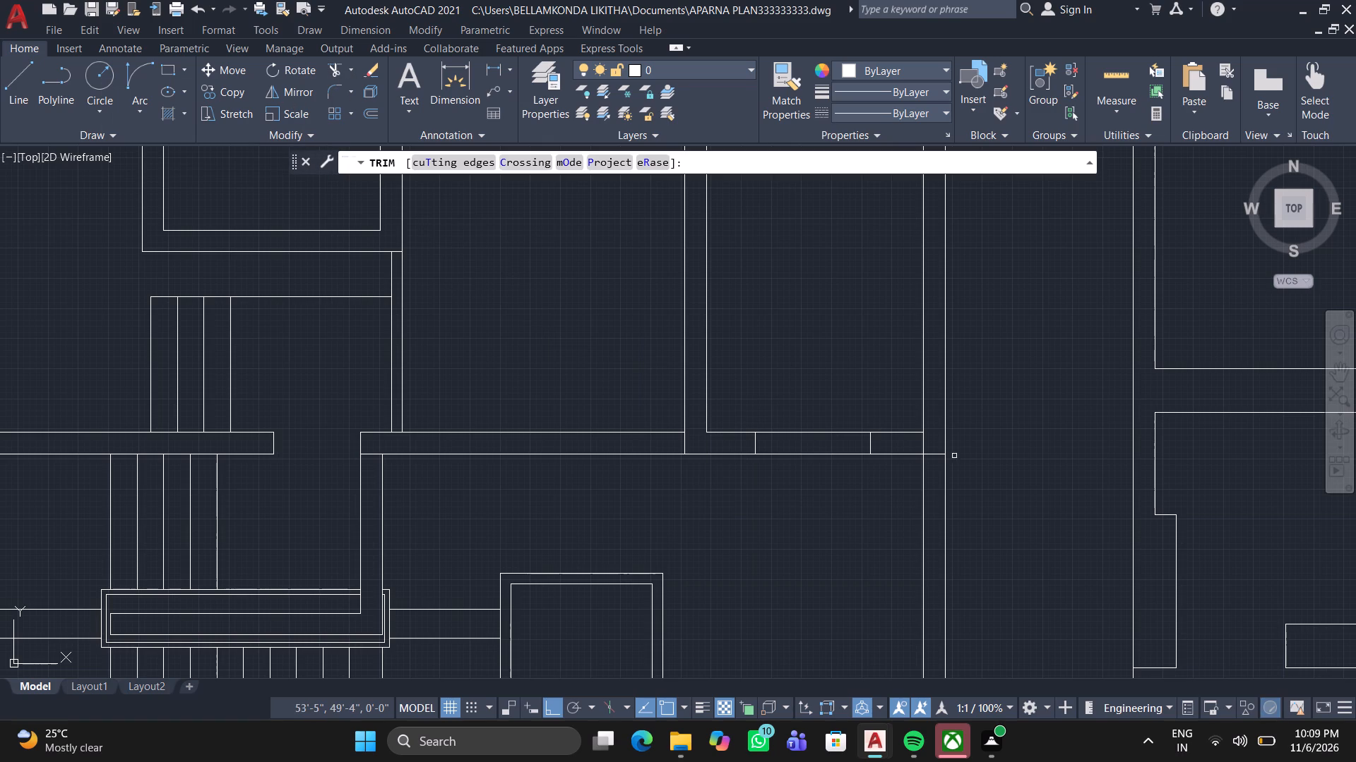
click(933, 451)
click(934, 459)
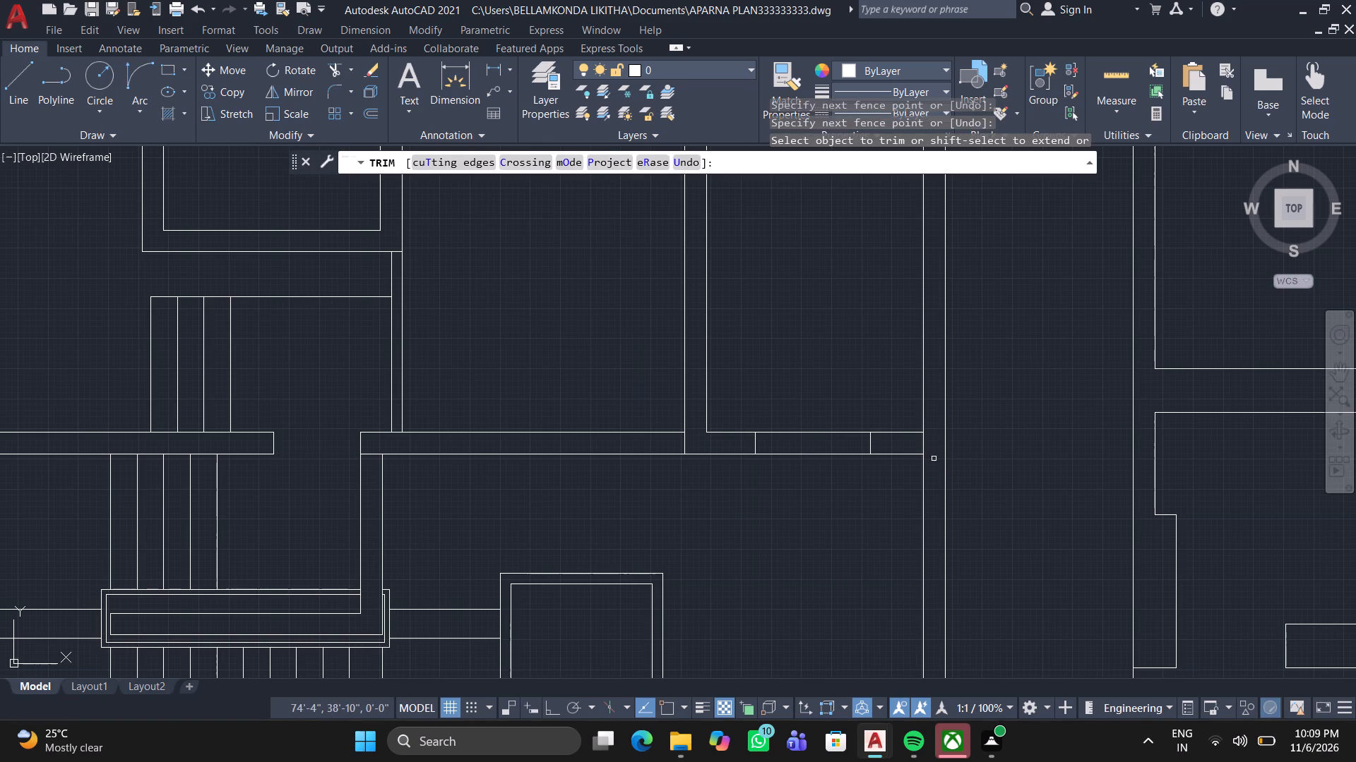
key(space)
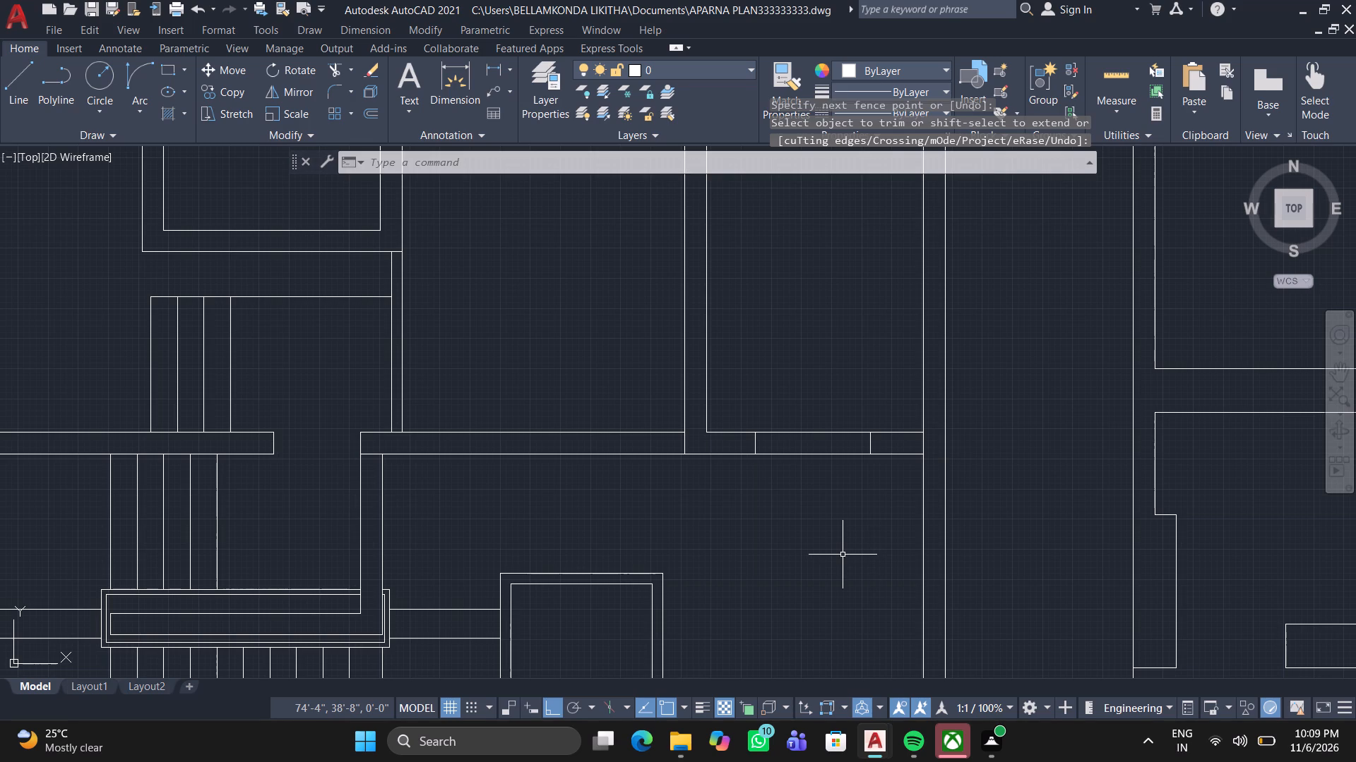
Examine the plan around the kitchen and the unnamed room between it and M.TOILET.
middle_drag(847, 536, 948, 472)
middle_click(948, 470)
scroll(948, 470, down, 2)
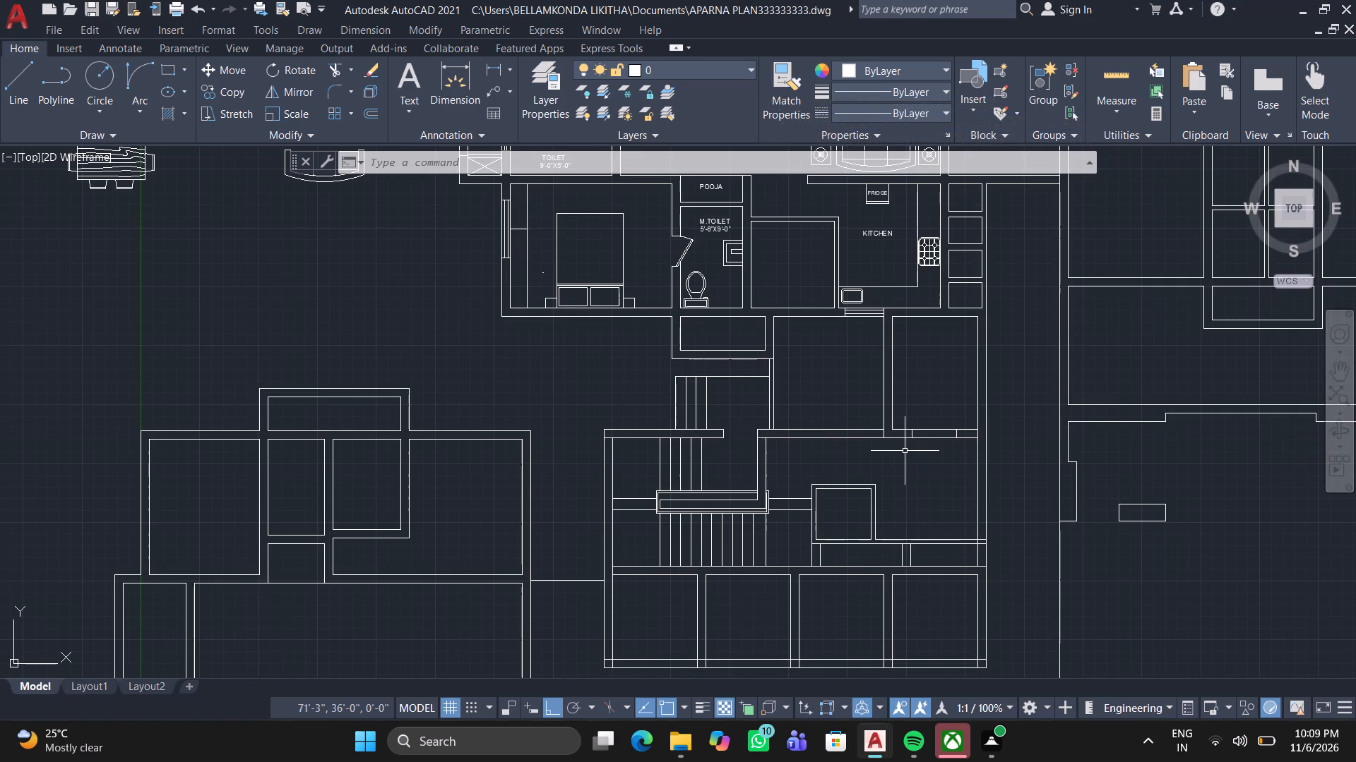
middle_drag(808, 382, 739, 472)
middle_click(739, 472)
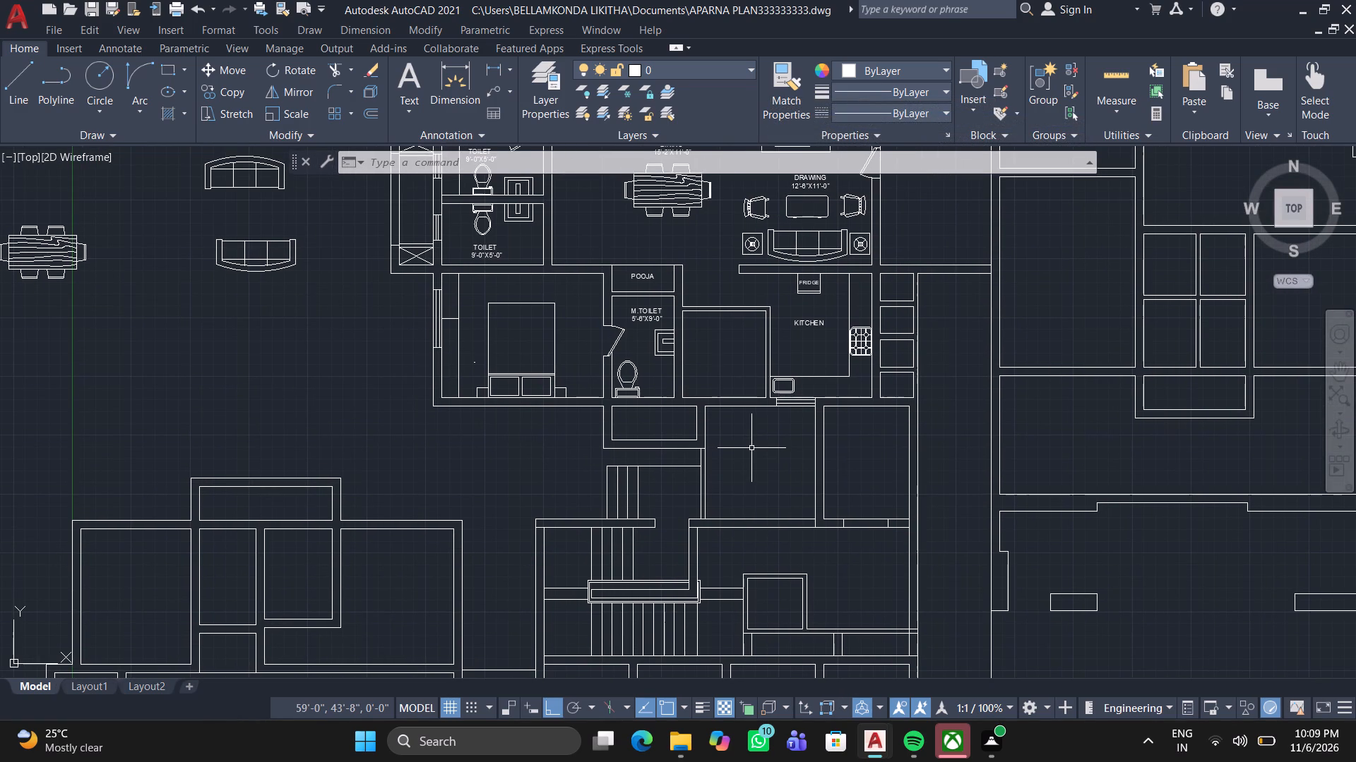
scroll(809, 322, up, 2)
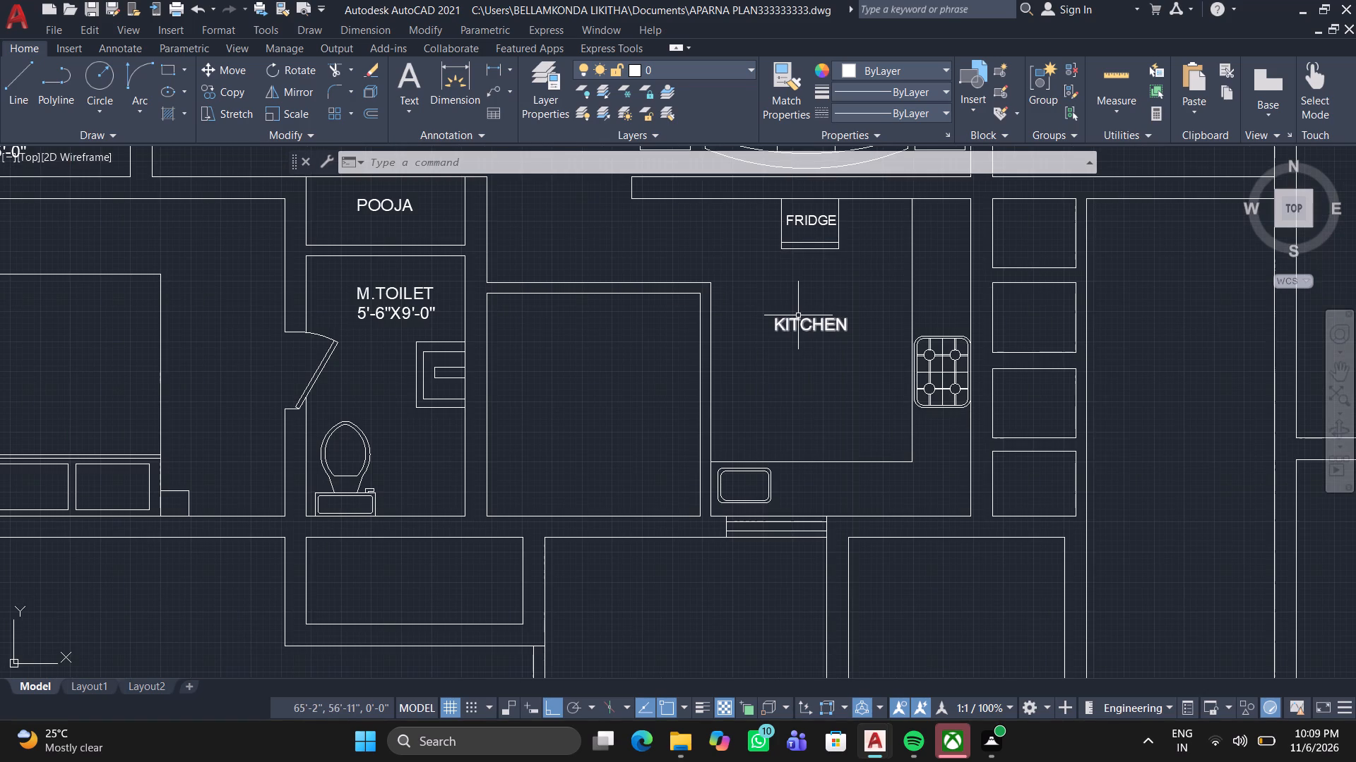
middle_drag(799, 305, 803, 332)
middle_click(803, 332)
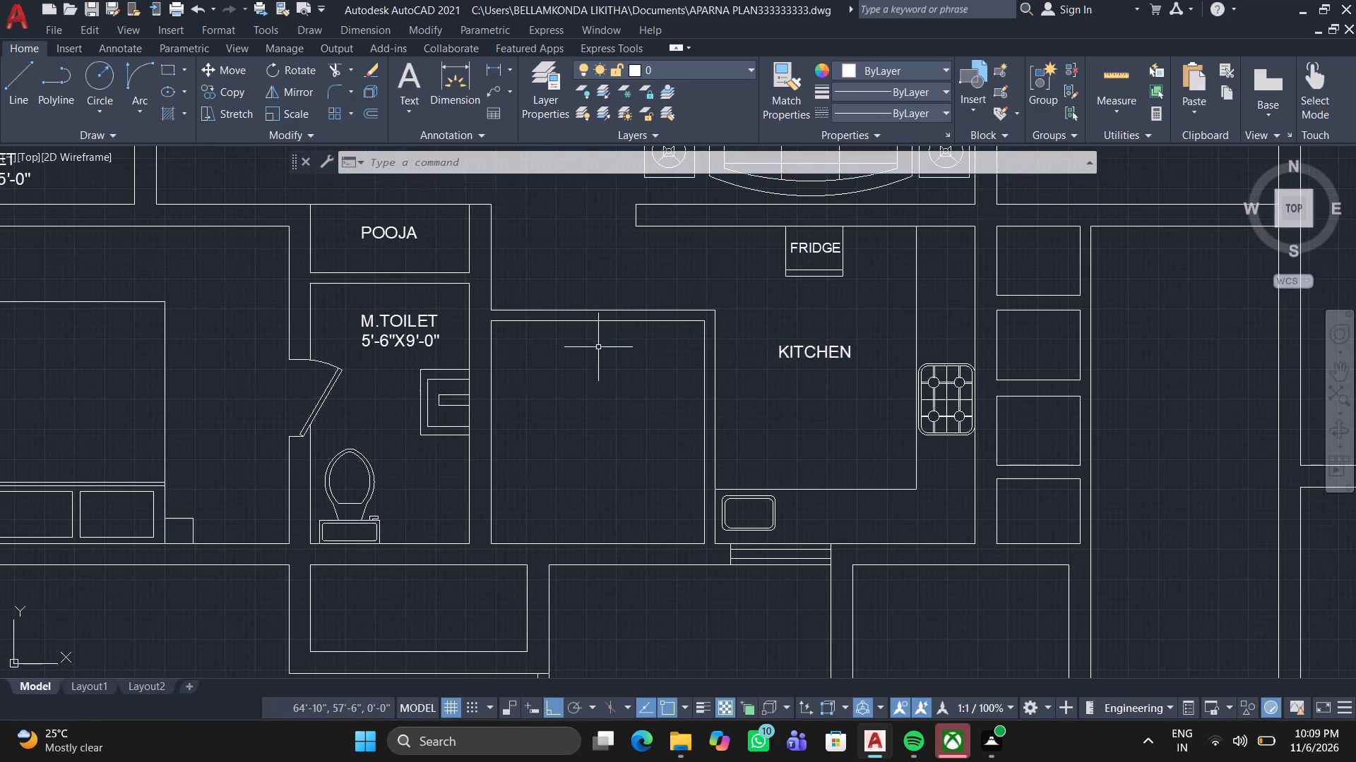
Copy the upper toilet's door by its upper jamb corner, with Ortho off, onto the top wall of the room between M.TOILET and KITCHEN.
scroll(600, 353, down, 3)
middle_drag(587, 379, 589, 409)
scroll(484, 265, up, 2)
click(481, 275)
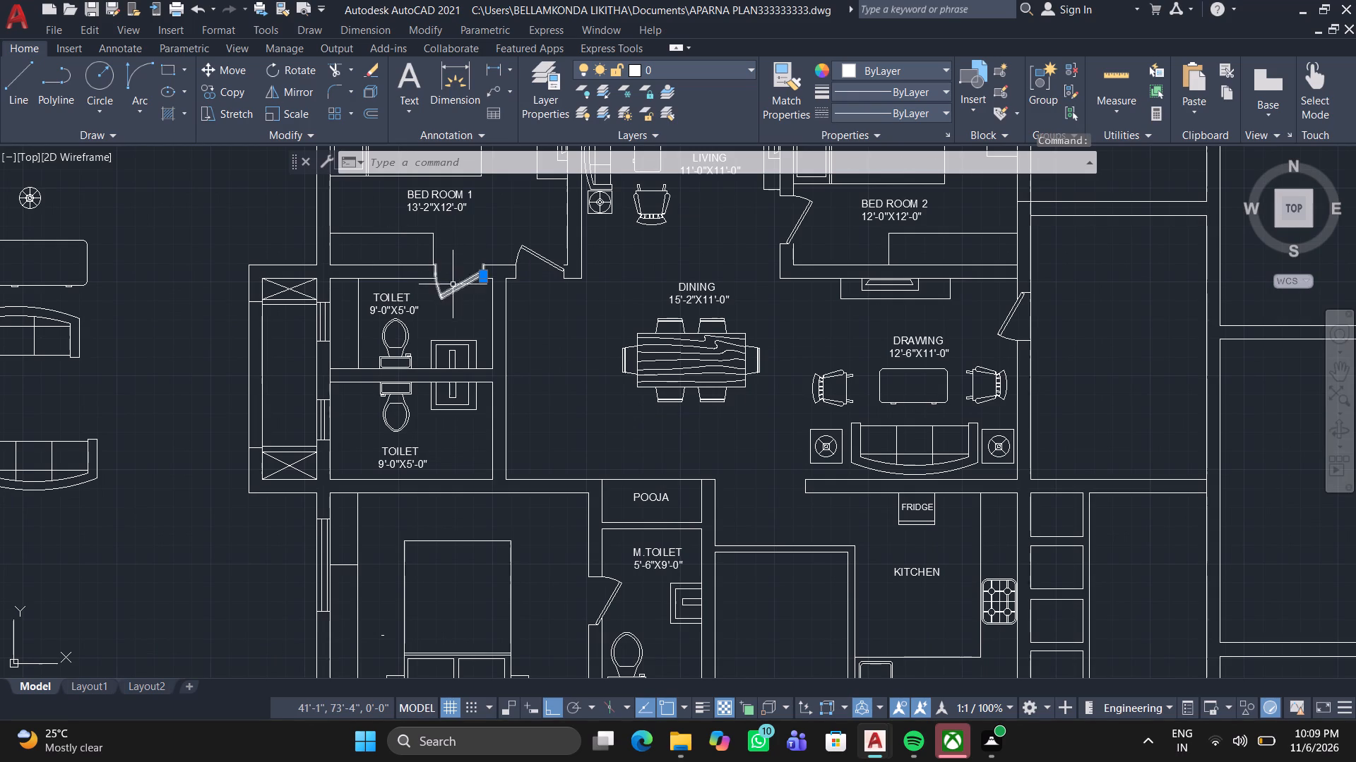
click(453, 284)
drag(444, 289, 442, 313)
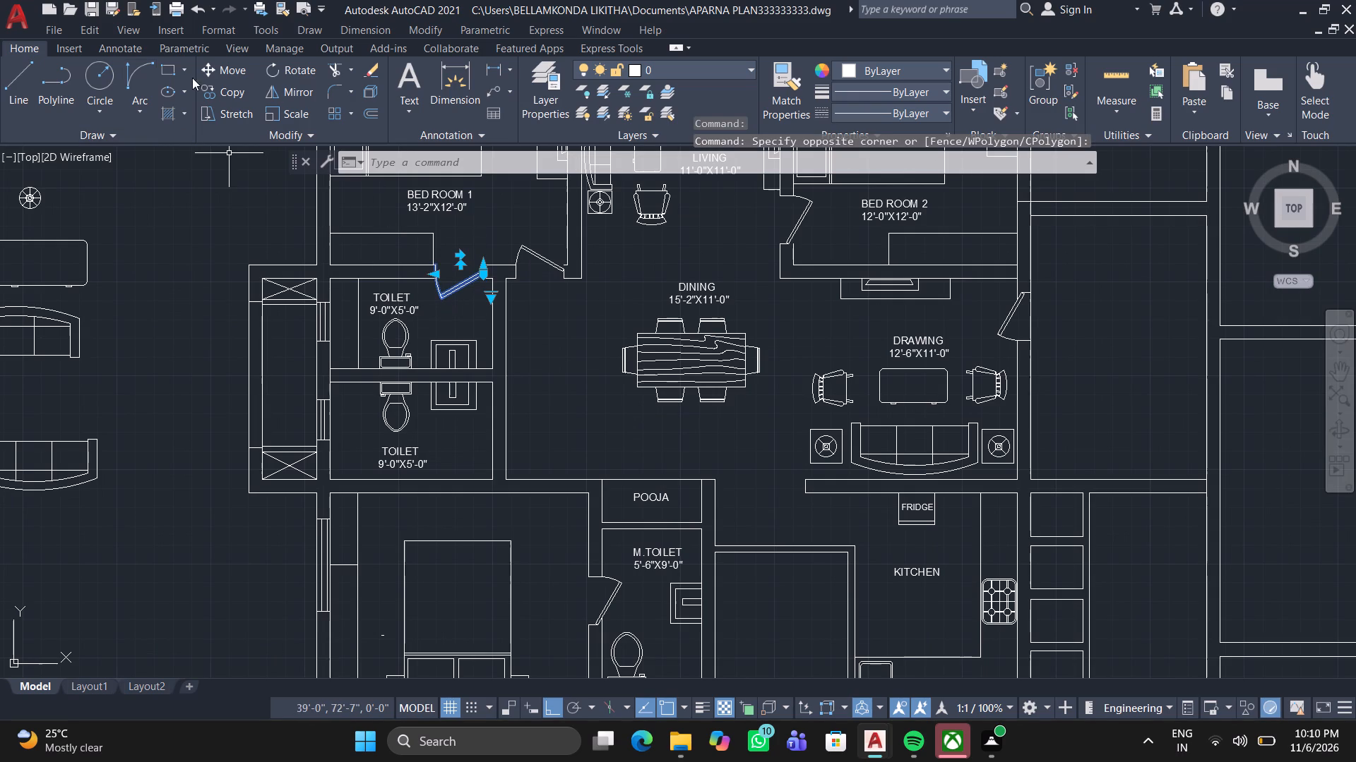
click(206, 84)
scroll(460, 243, up, 2)
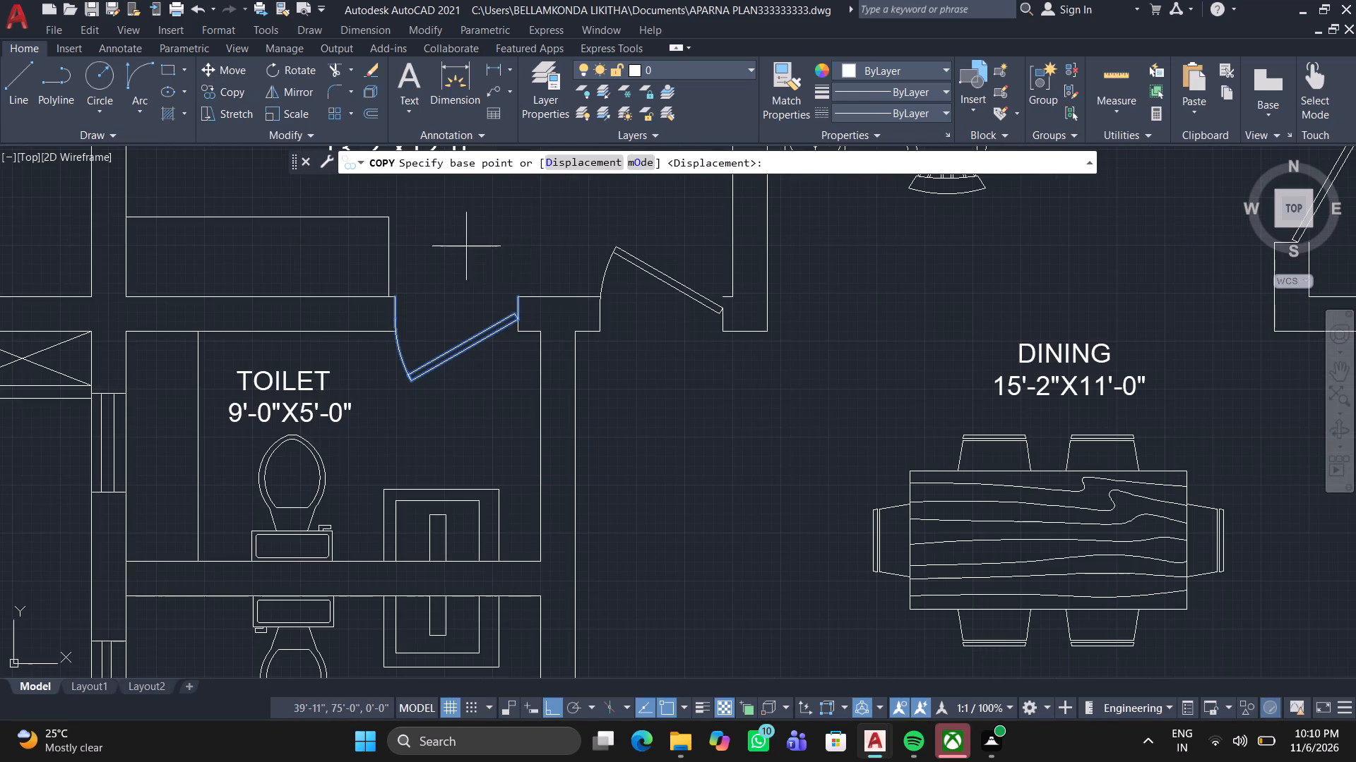
click(516, 297)
scroll(816, 495, down, 3)
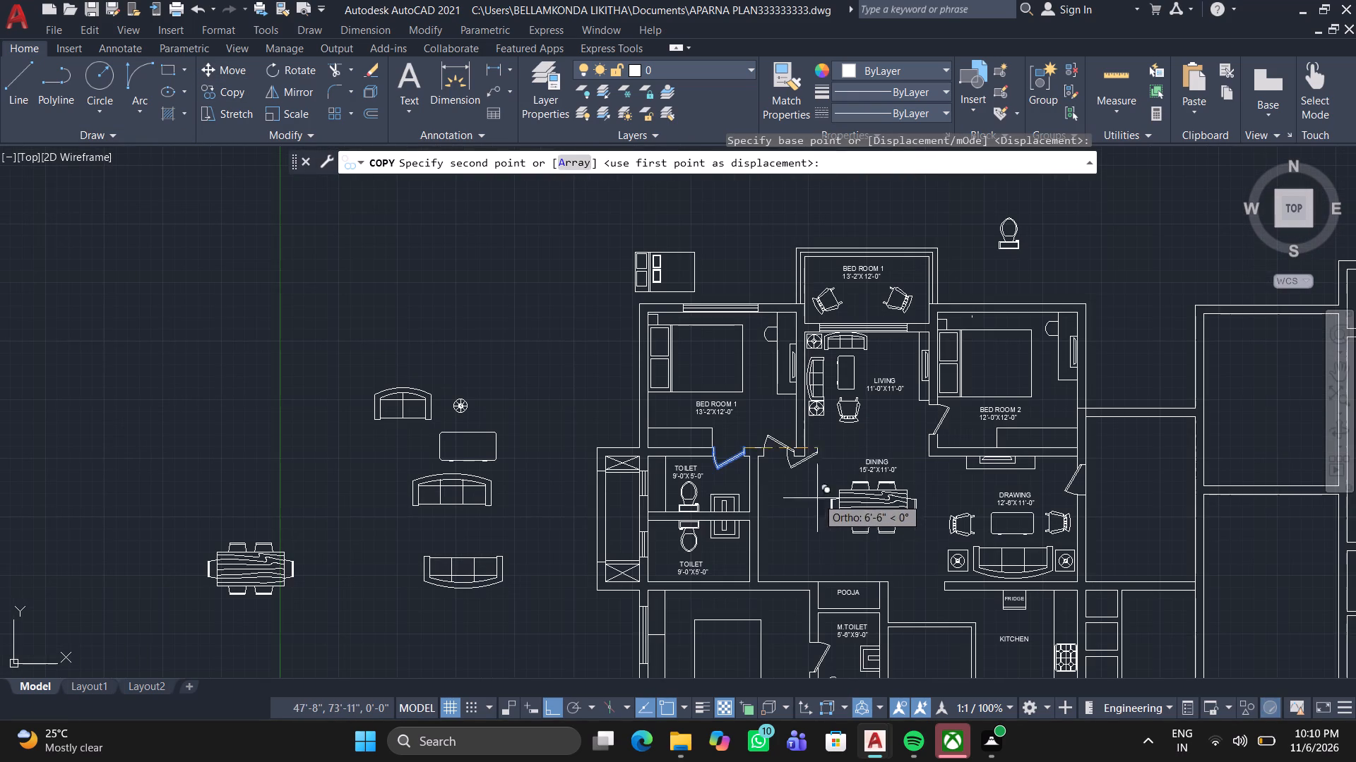
click(549, 707)
scroll(903, 592, down, 2)
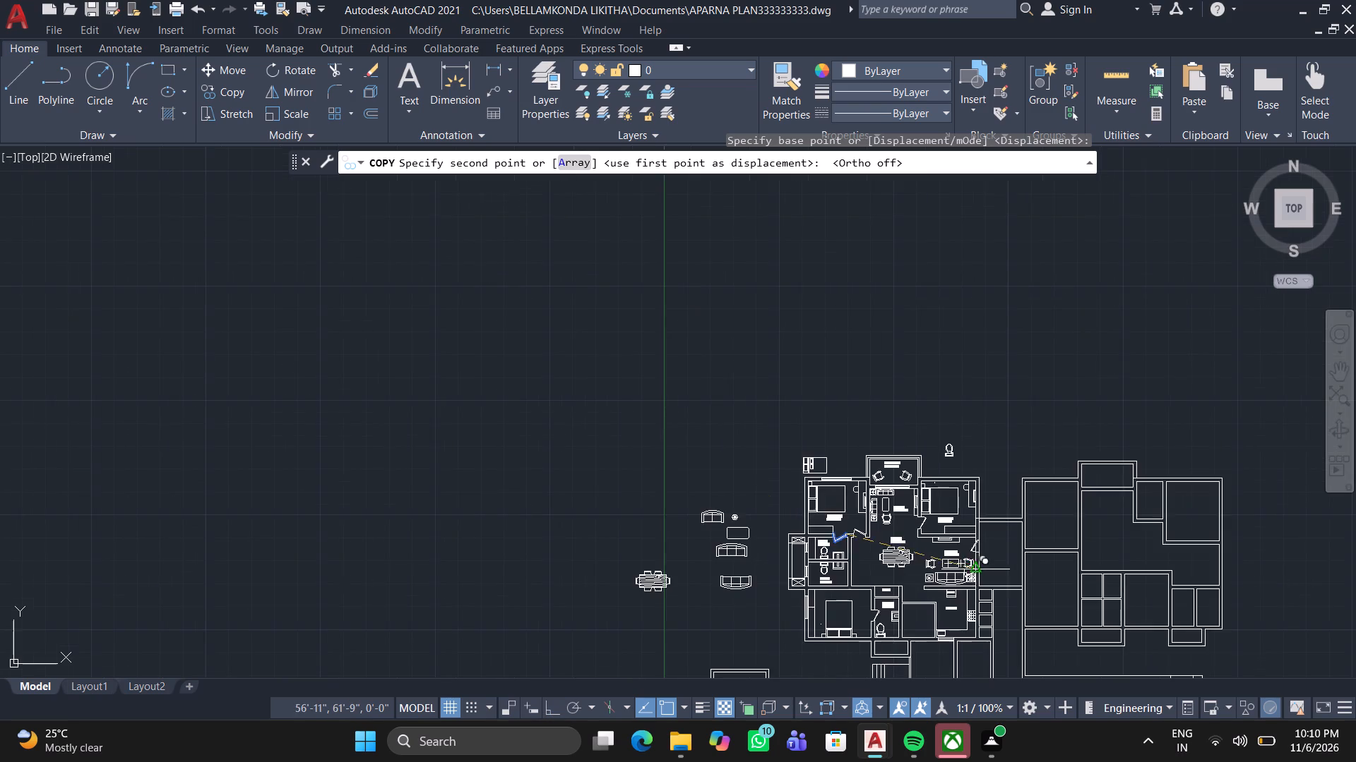
middle_drag(939, 565, 640, 540)
scroll(637, 586, up, 3)
scroll(576, 568, up, 2)
scroll(595, 555, down, 2)
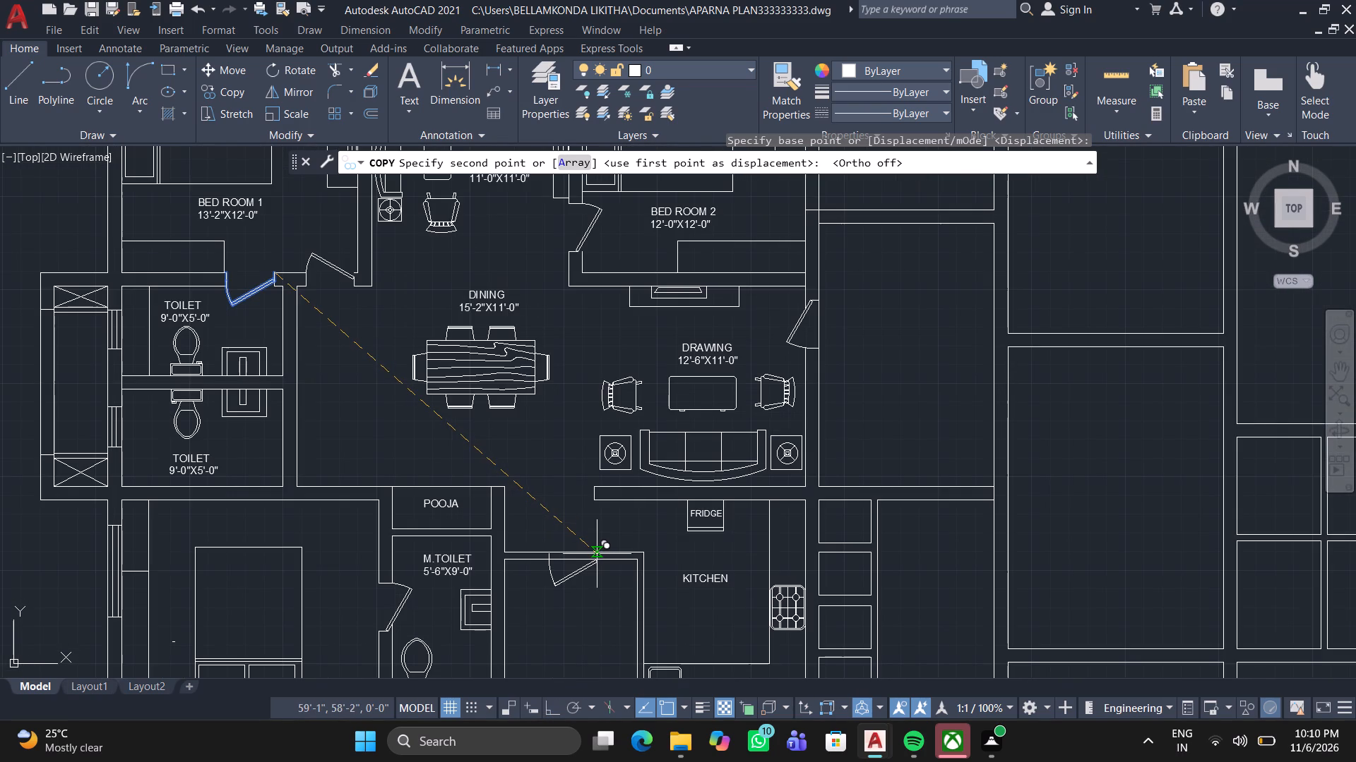
scroll(601, 552, up, 2)
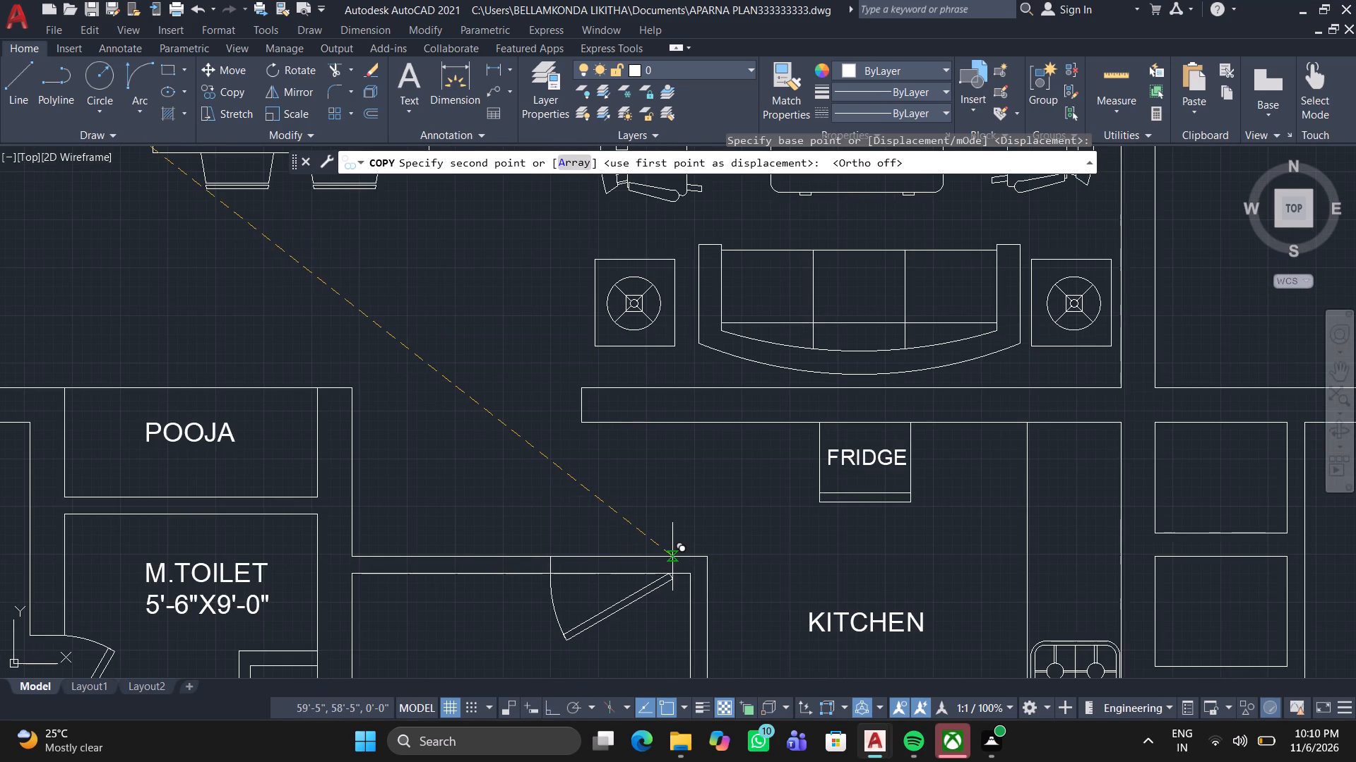
click(672, 557)
key(space)
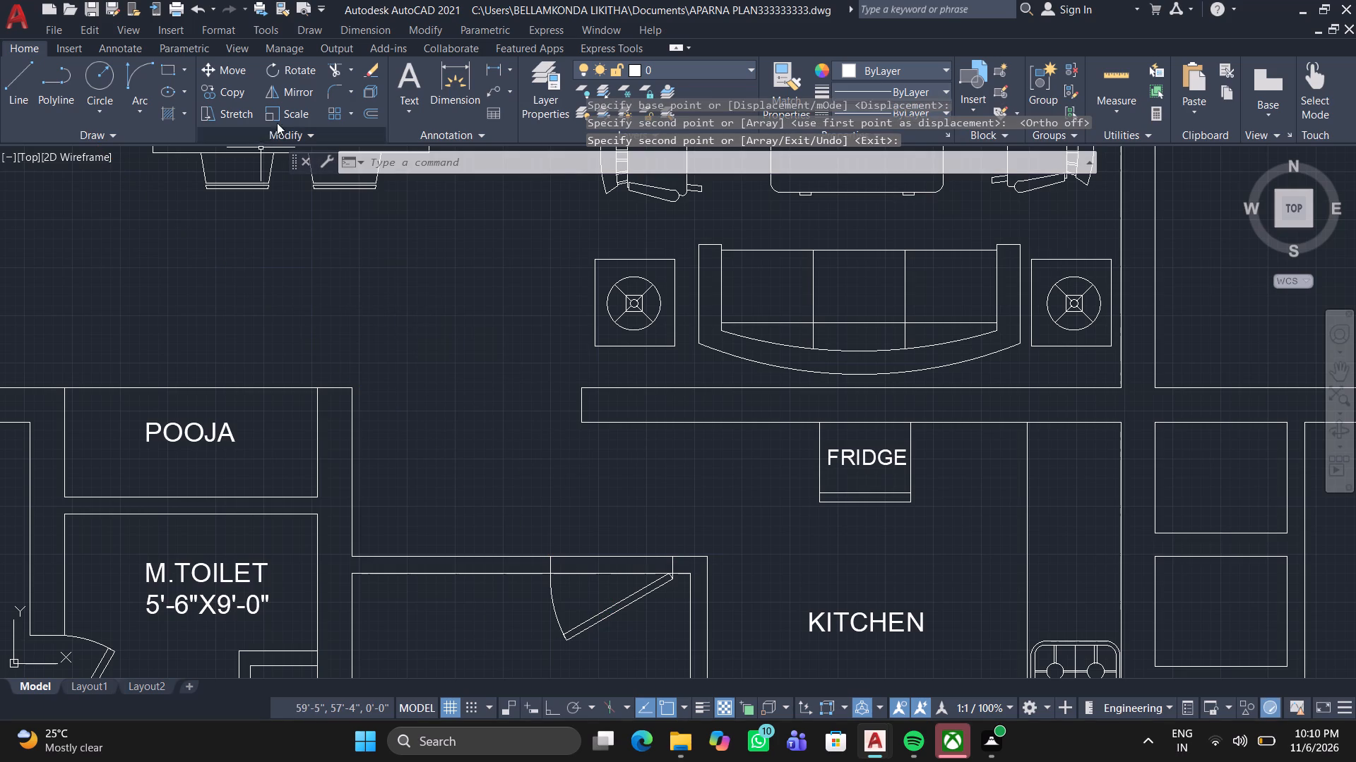
Trim both wall lines across the new door's opening, including the short leftover of the inner line beside the hinge jamb.
click(333, 66)
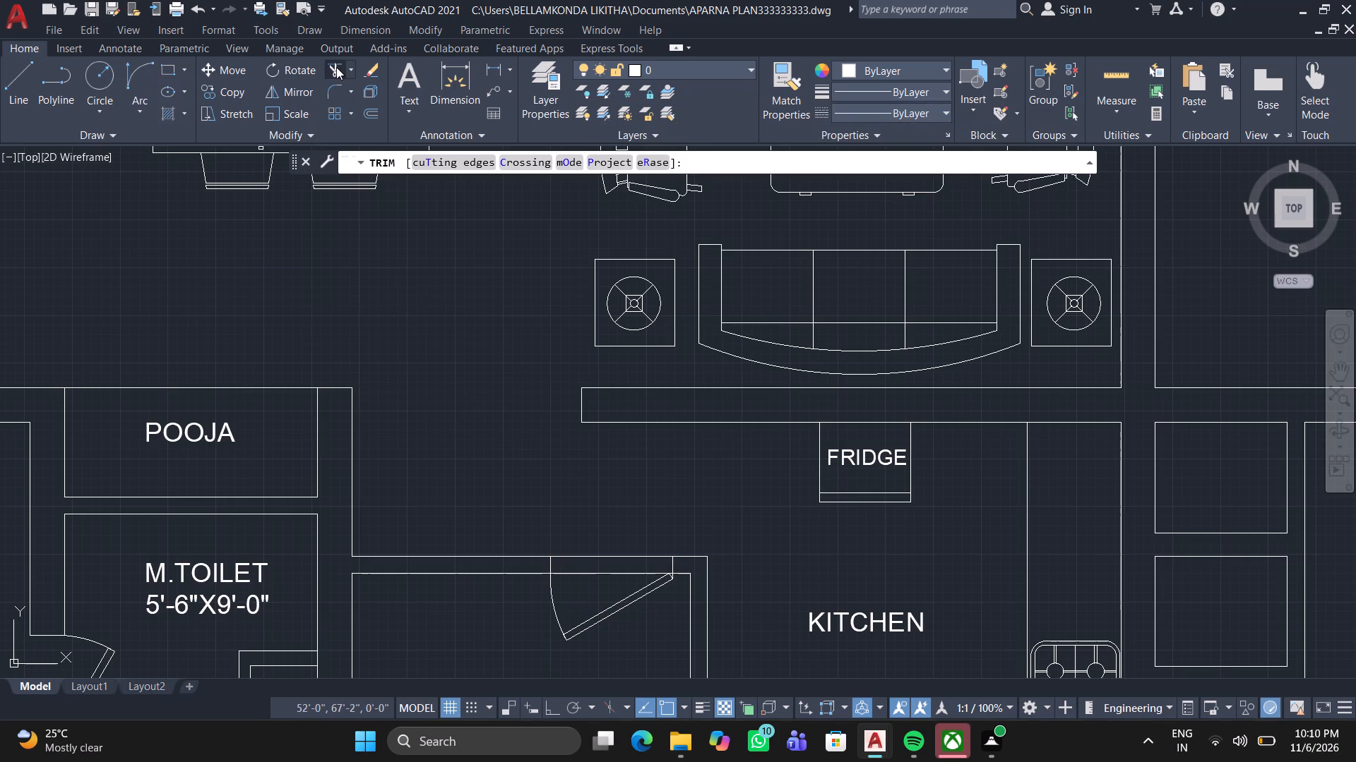
click(616, 550)
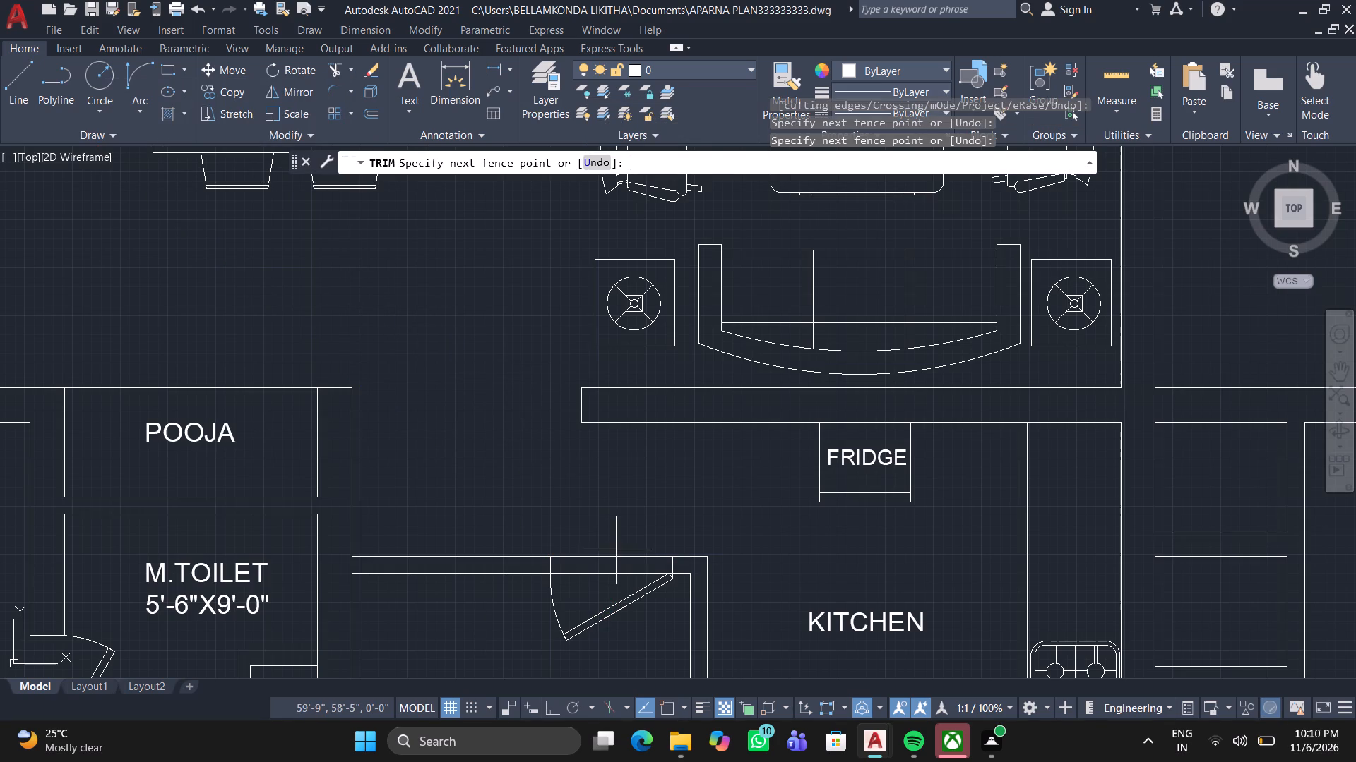
click(602, 589)
scroll(646, 575, up, 4)
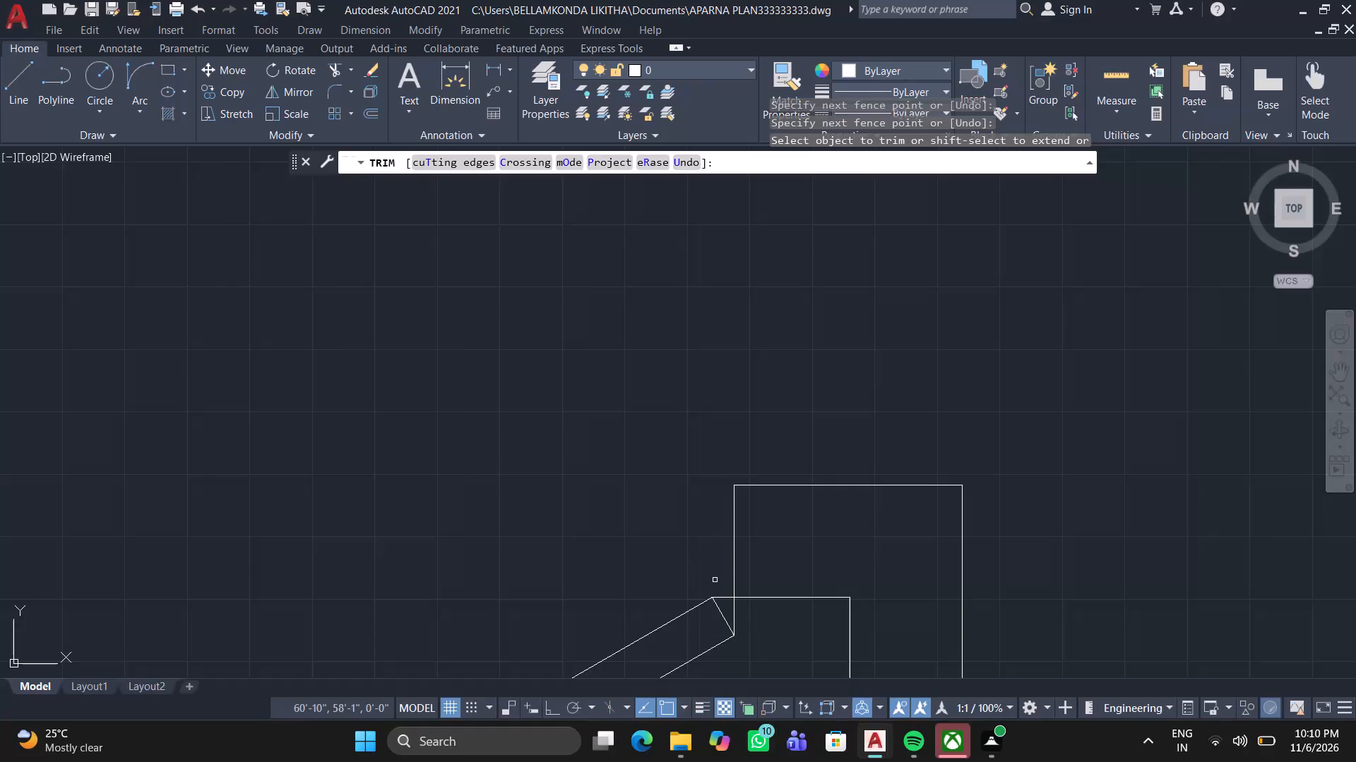
click(722, 598)
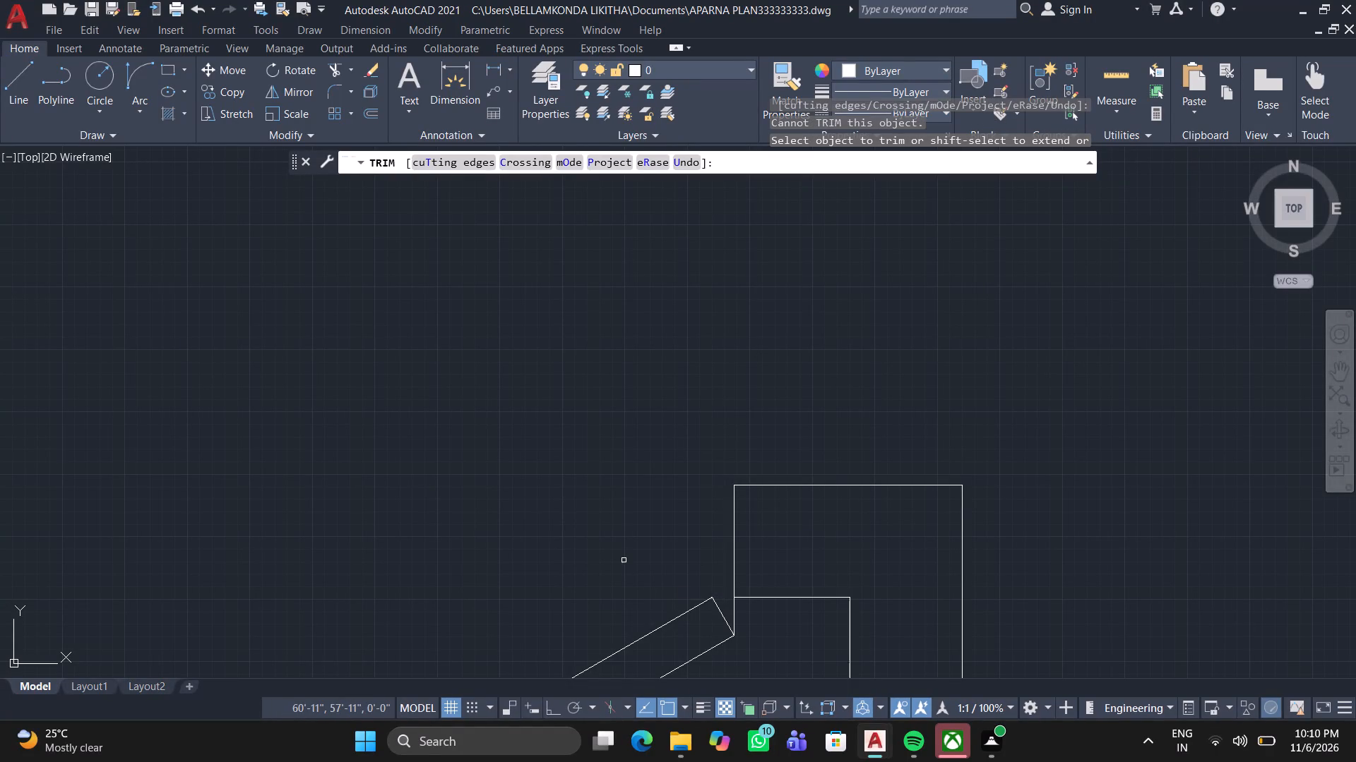
key(space)
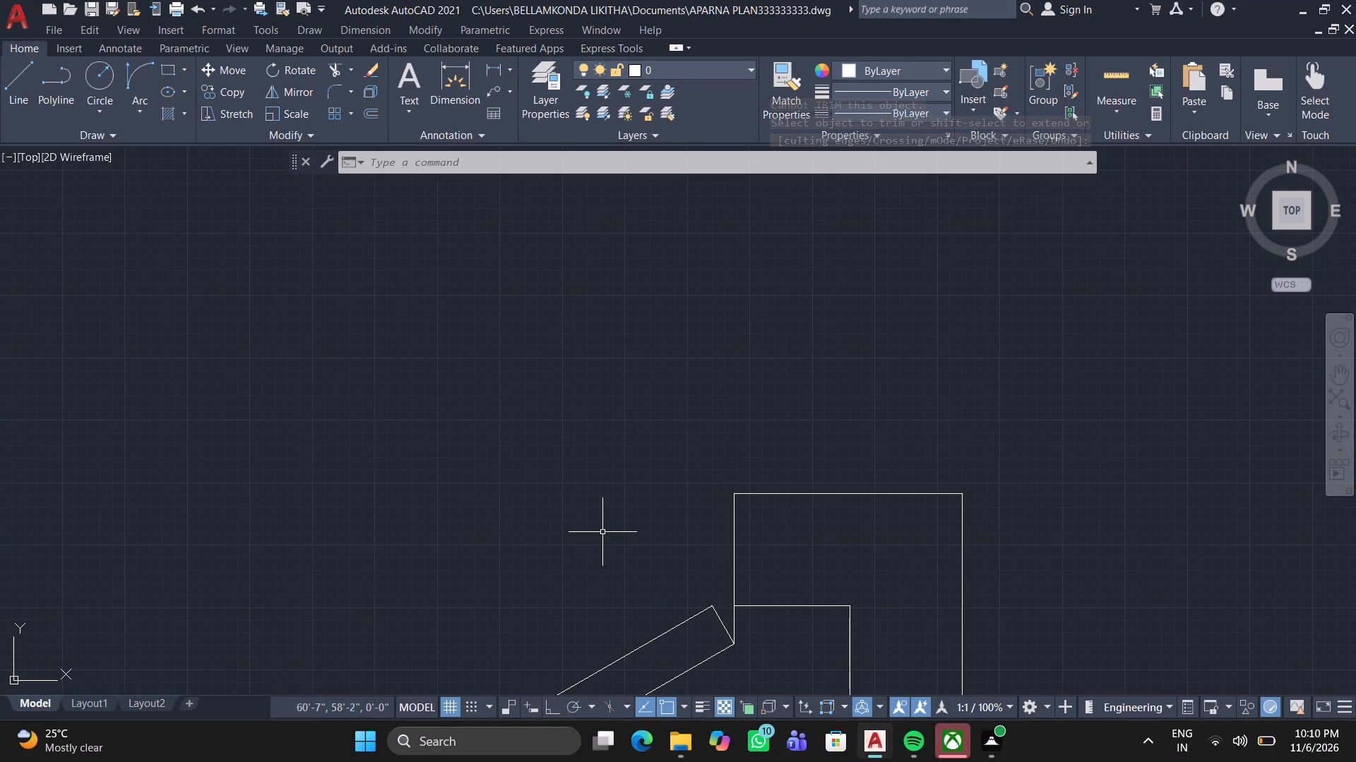
Draw a roughly square rectangle against the M.TOILET-side wall, just below the top wall of the room between M.TOILET and KITCHEN.
scroll(606, 532, down, 4)
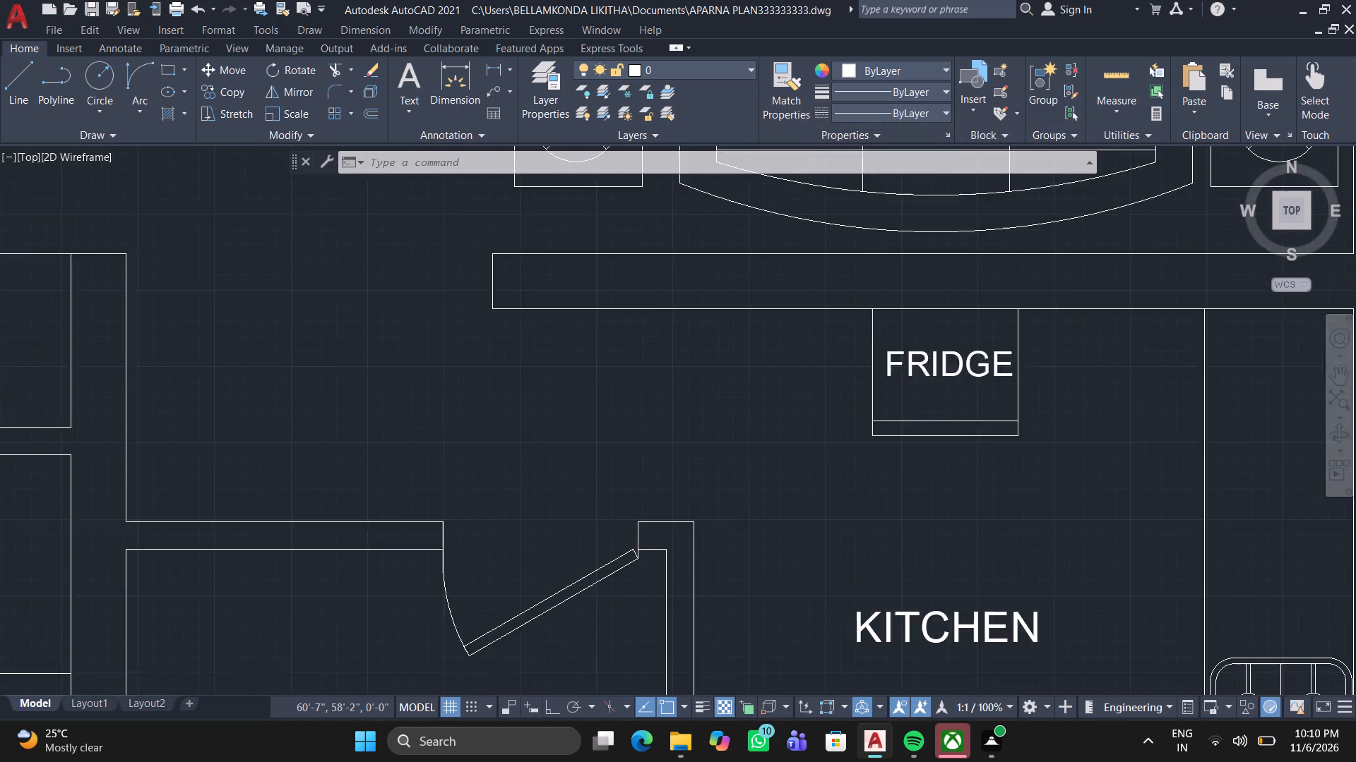
scroll(603, 567, down, 1)
middle_drag(552, 577, 766, 495)
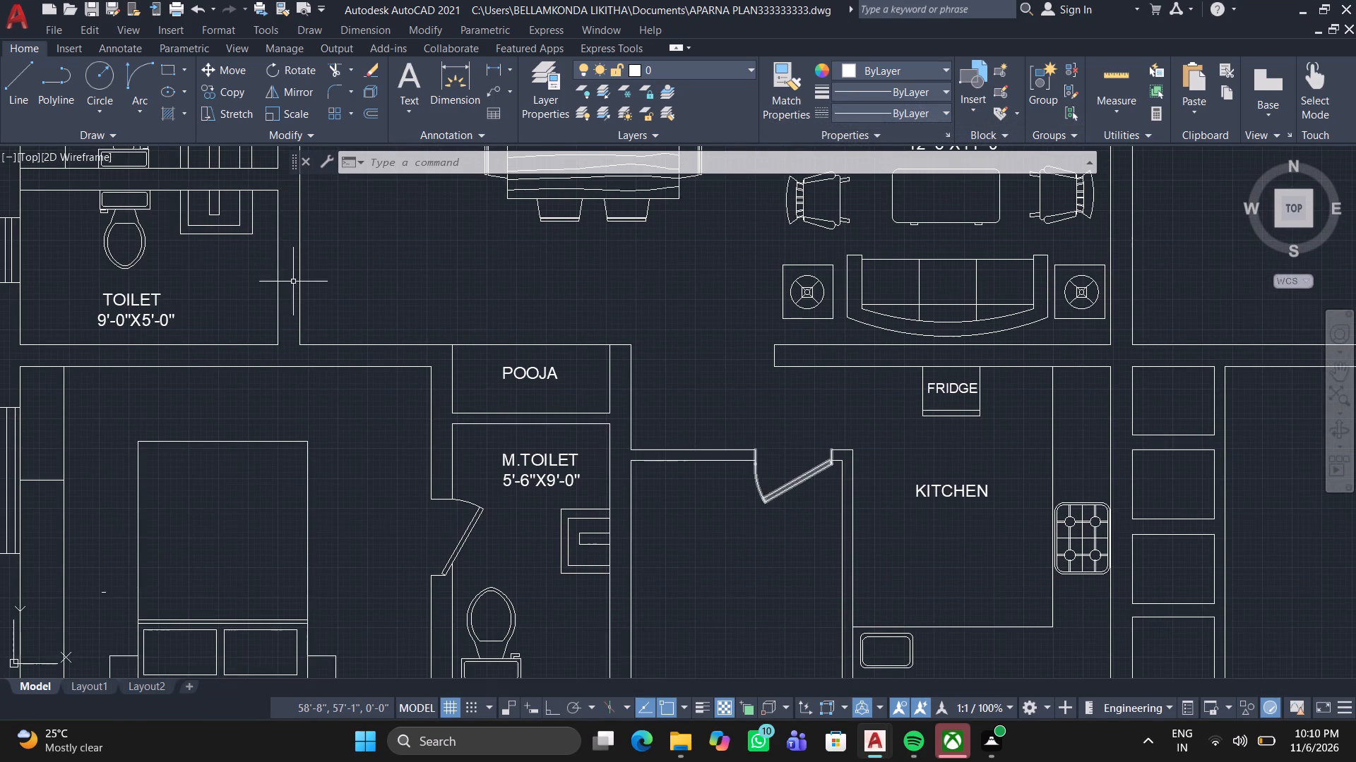
click(169, 66)
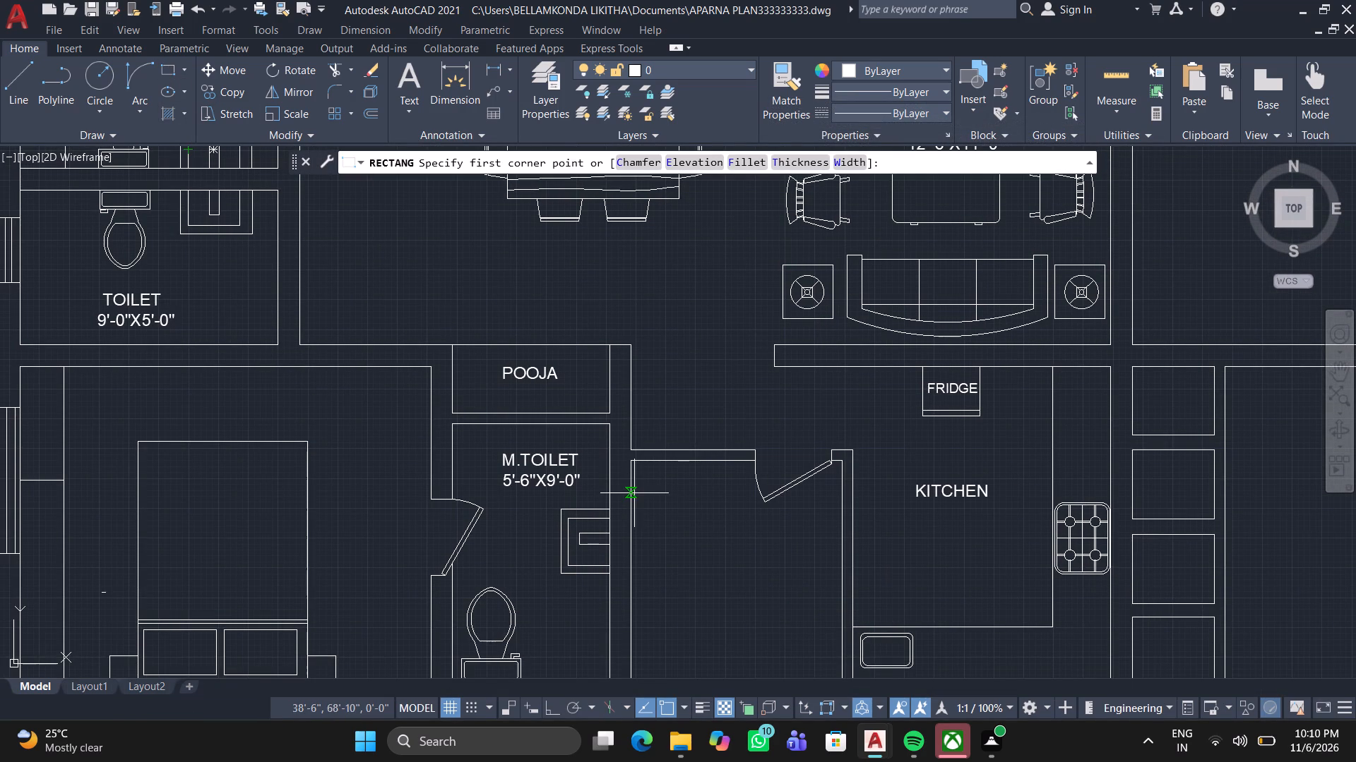
click(631, 473)
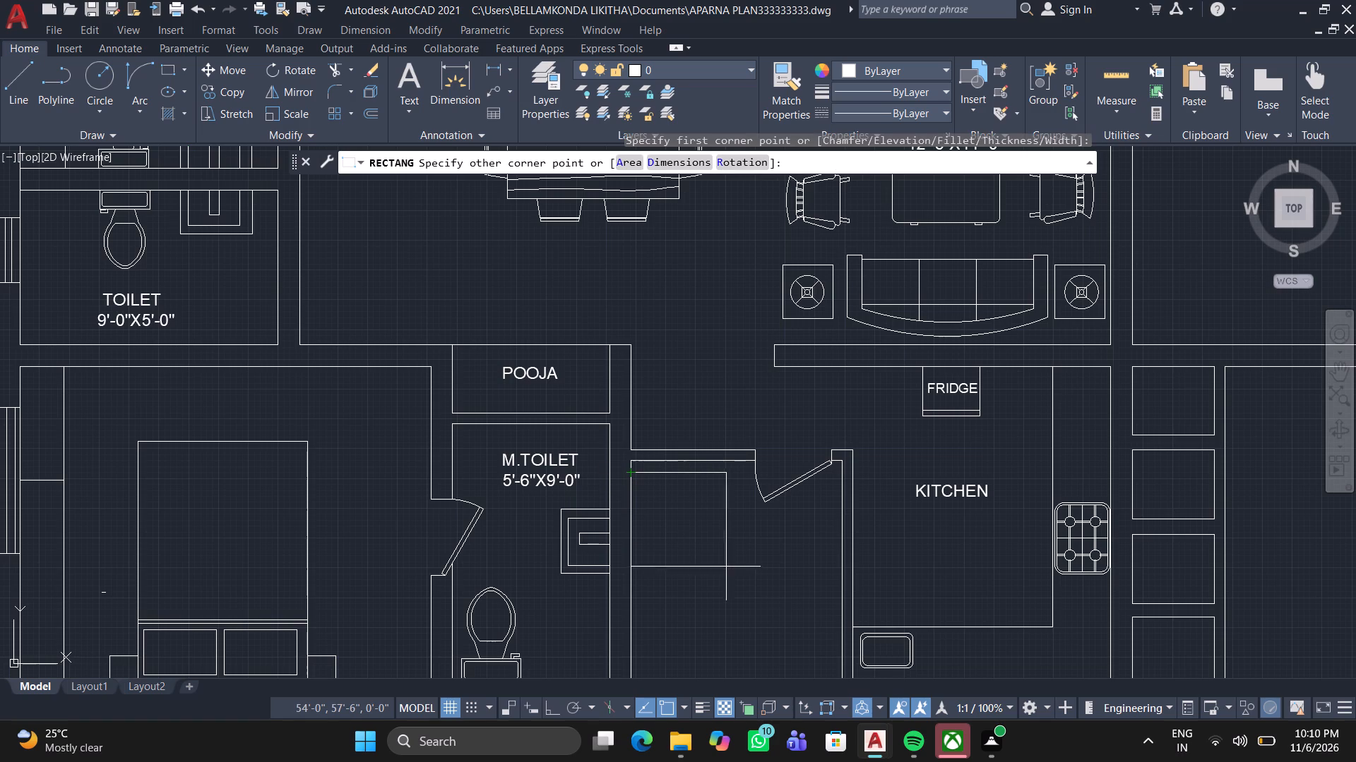
click(724, 564)
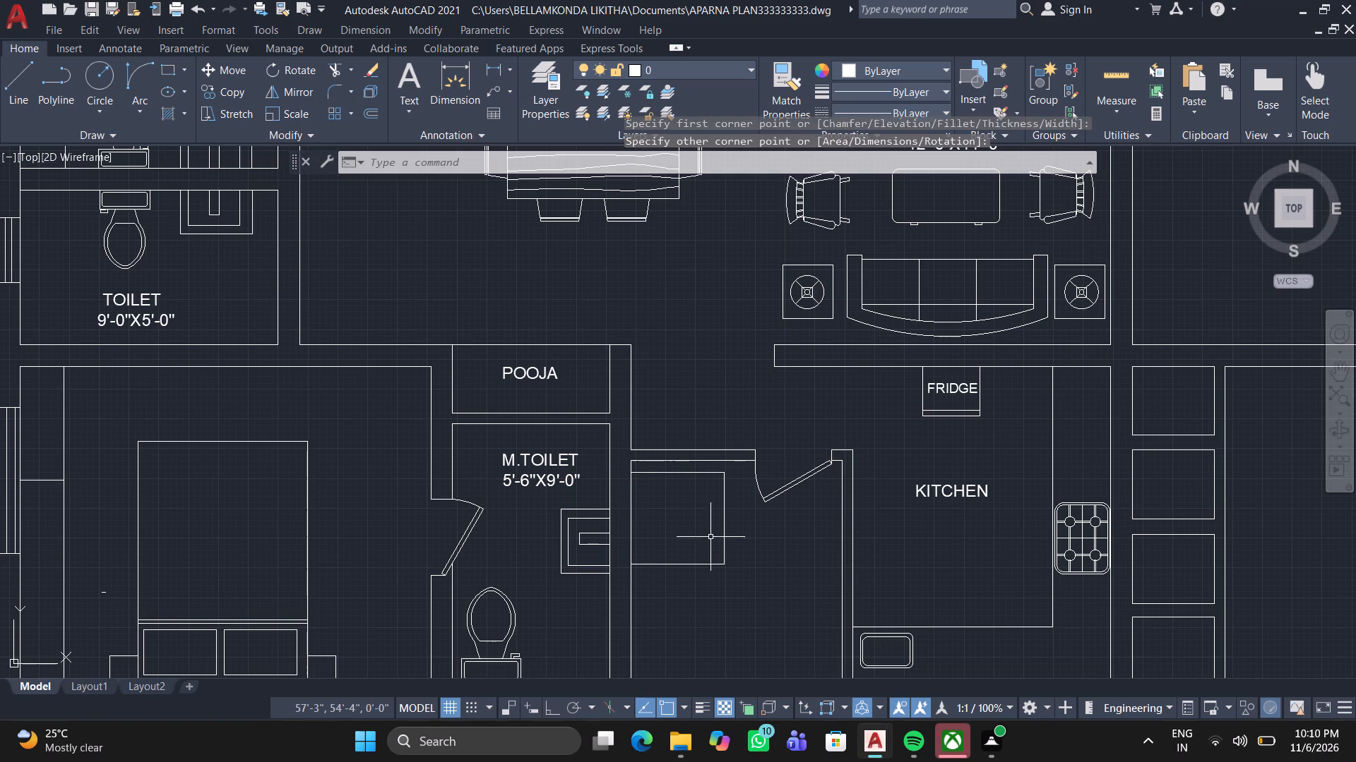
Copy the square by its upper-left corner to just below the original along the same wall, leaving a narrow gap.
click(642, 473)
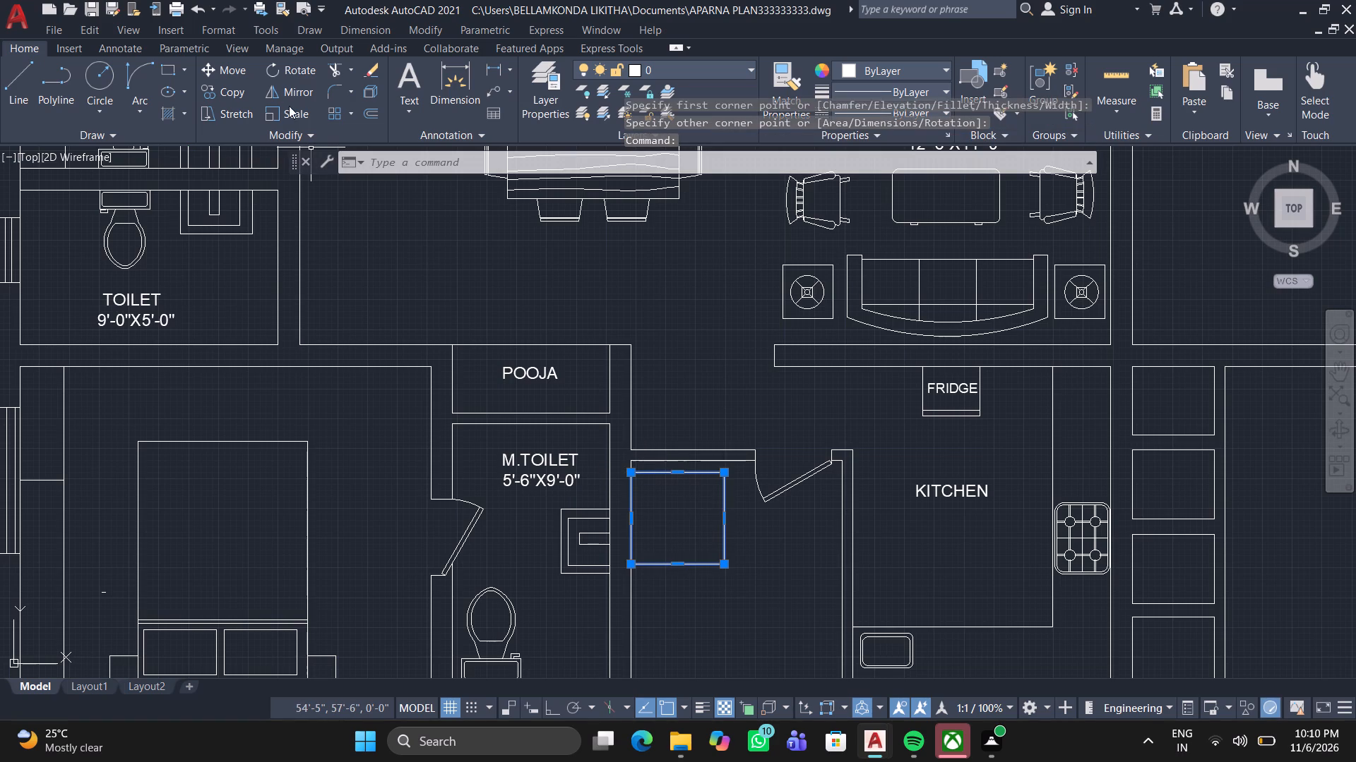
click(232, 94)
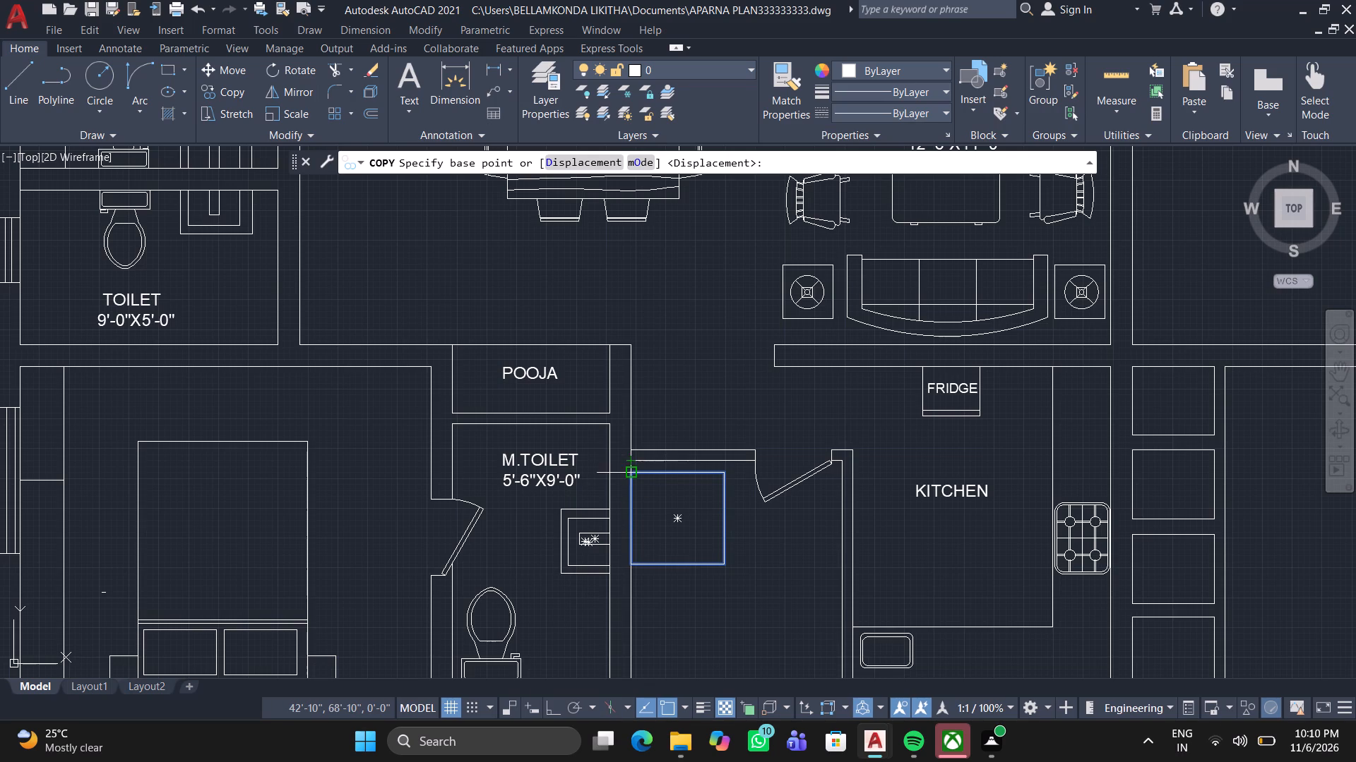
click(632, 468)
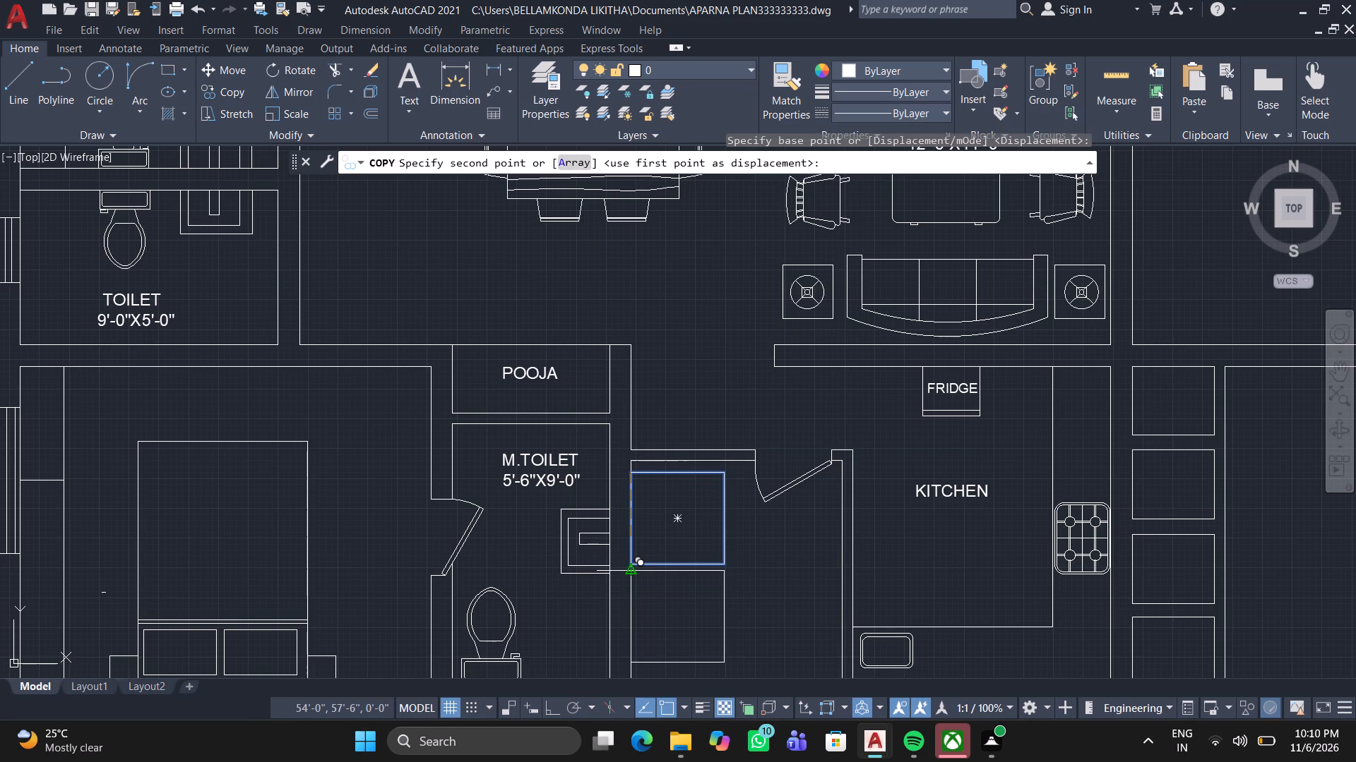
click(629, 574)
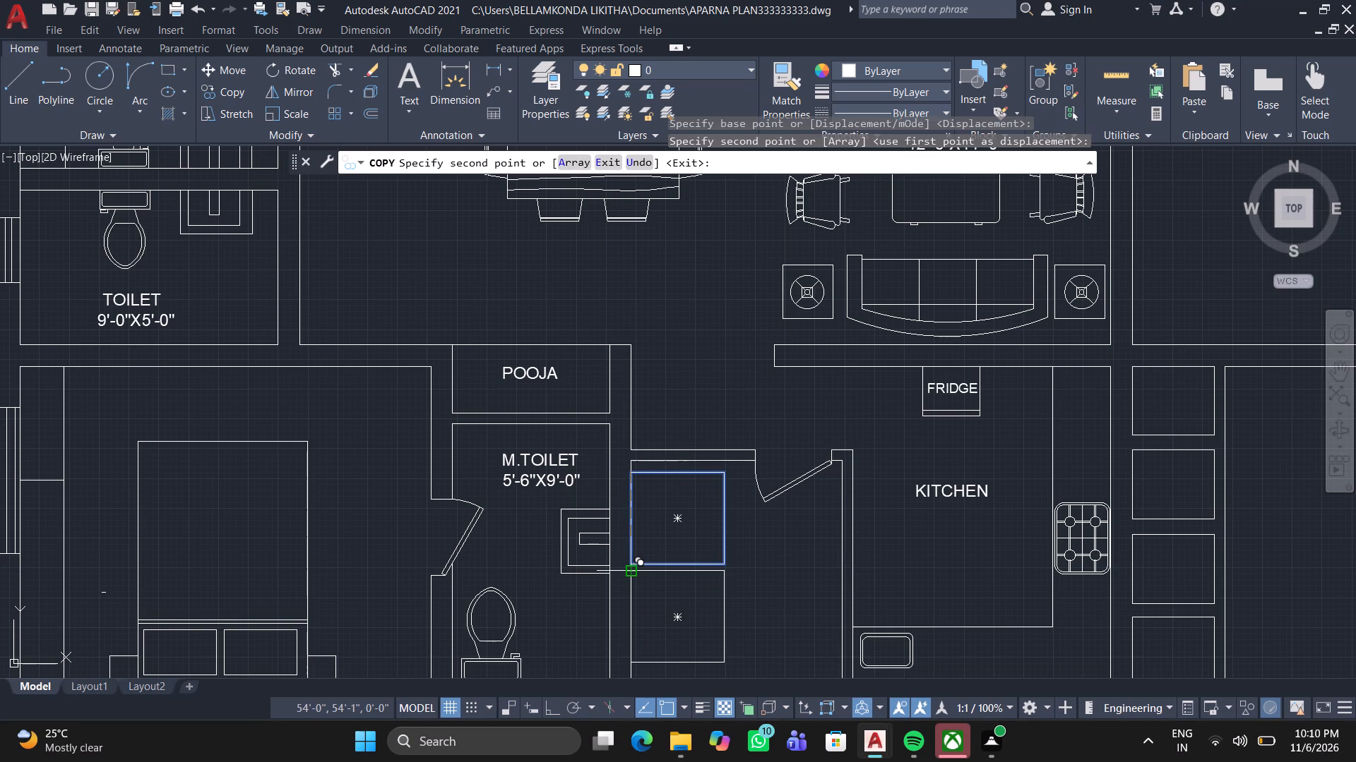
key(space)
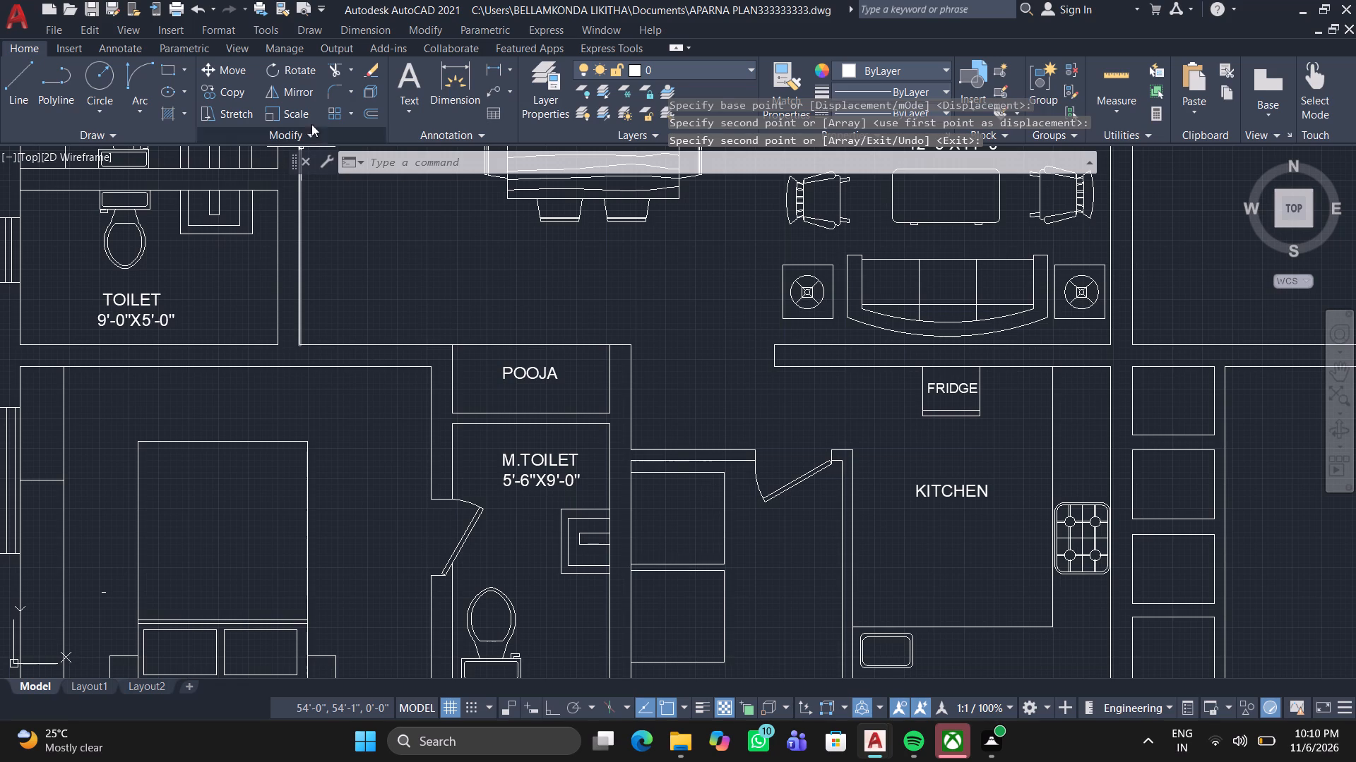
Trim away the right edge of the upper square.
click(337, 71)
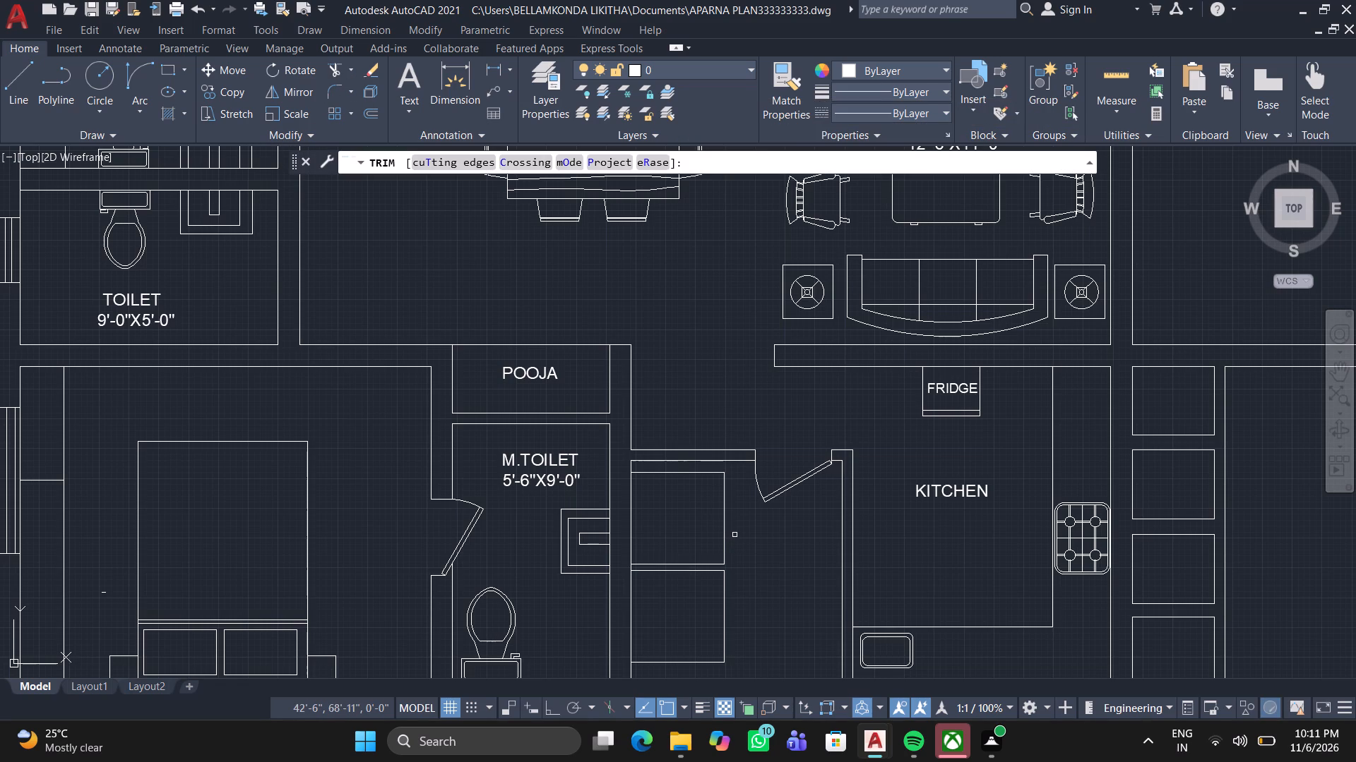
click(734, 535)
click(683, 535)
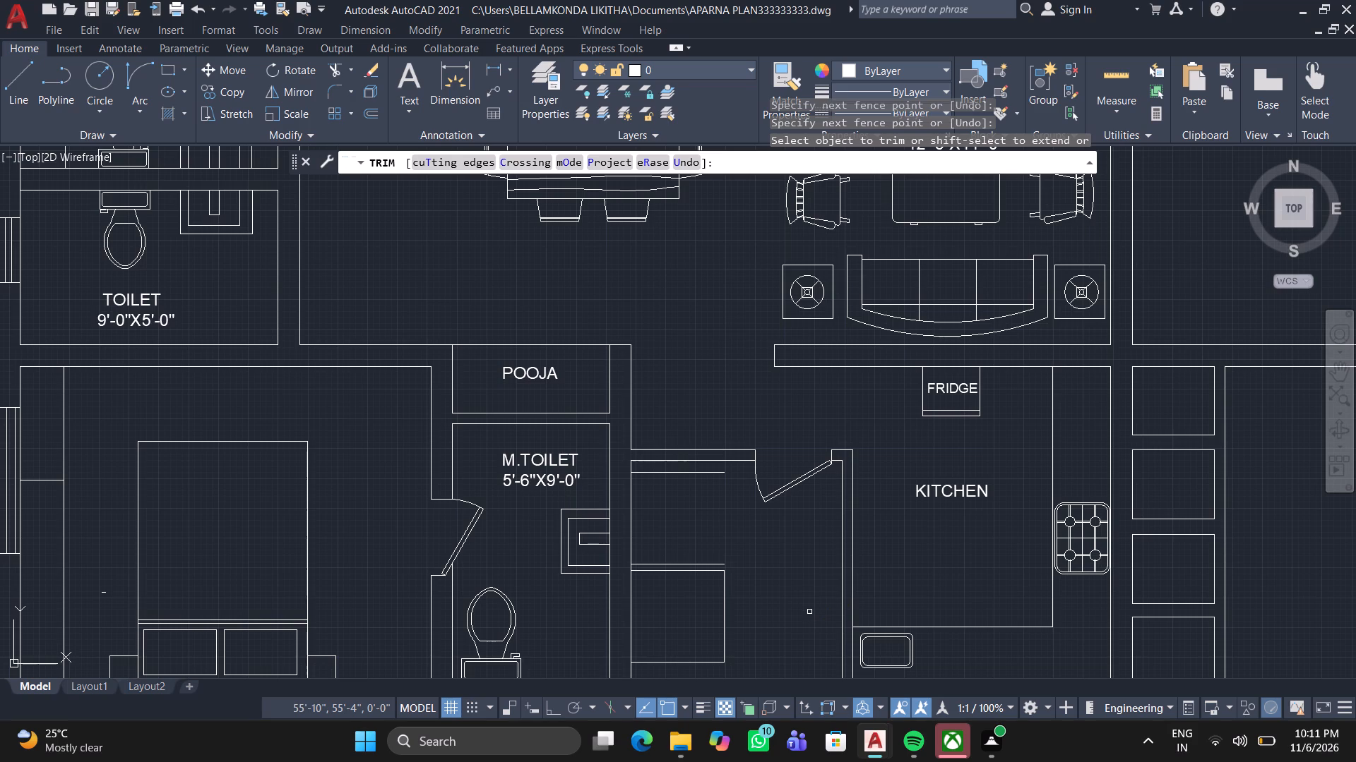
key(space)
Draw a vertical line just inside the lower square's right edge, from its top edge to its bottom edge.
text(L)
key(Return)
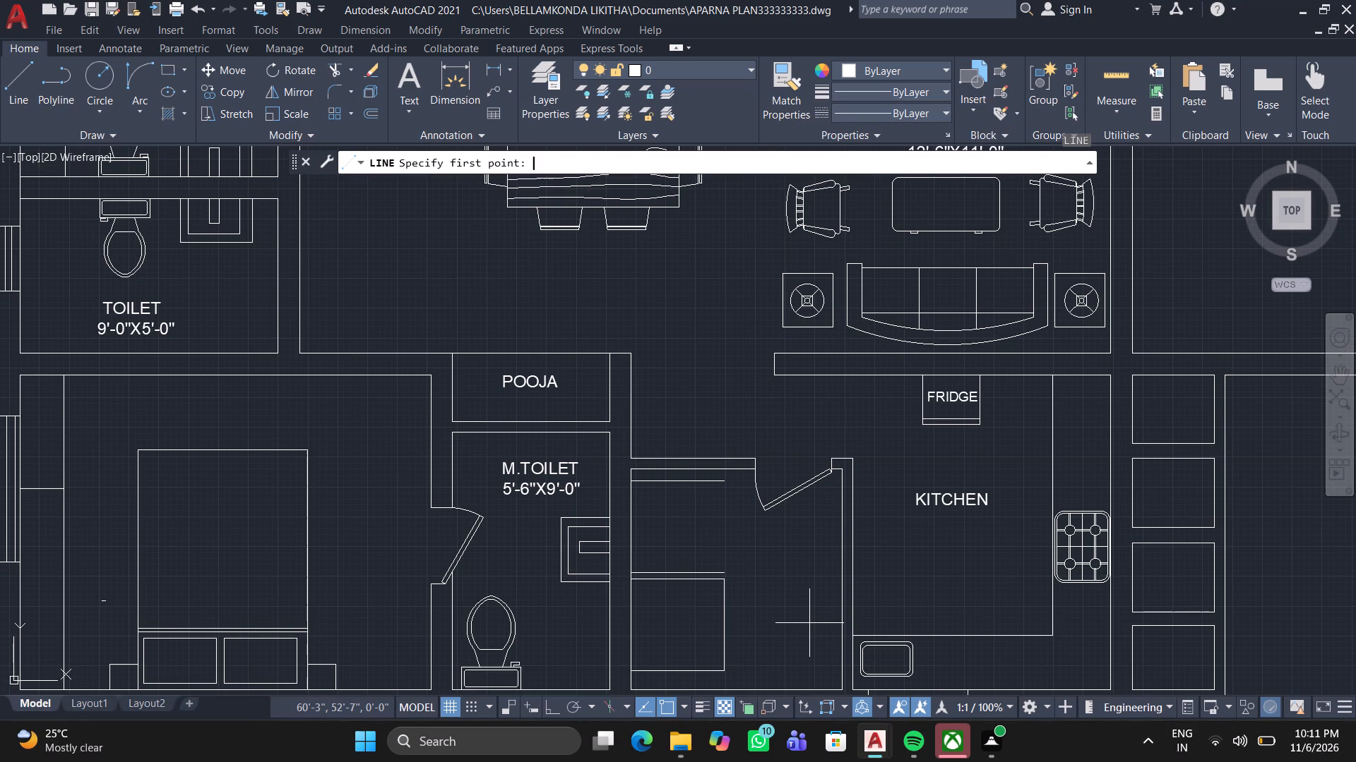
scroll(717, 586, up, 1)
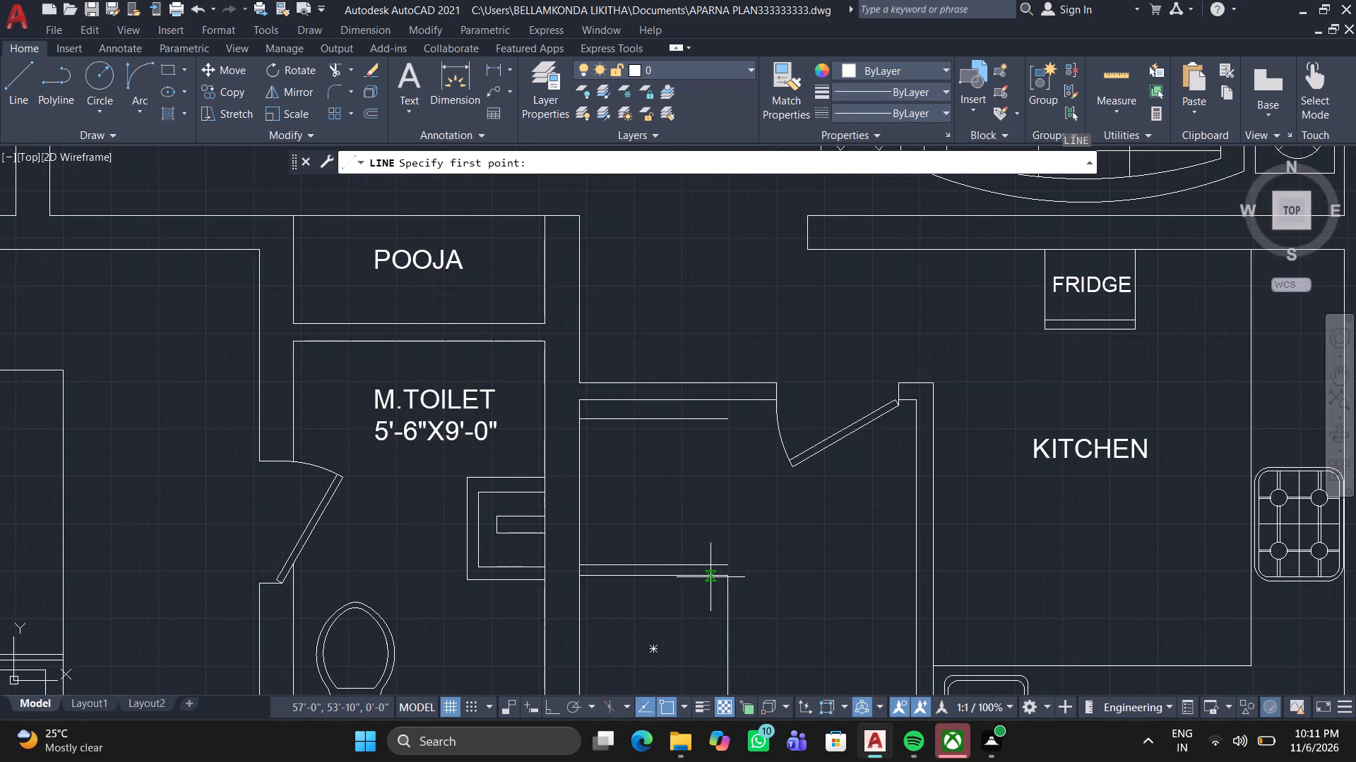
click(710, 577)
middle_drag(709, 639, 725, 467)
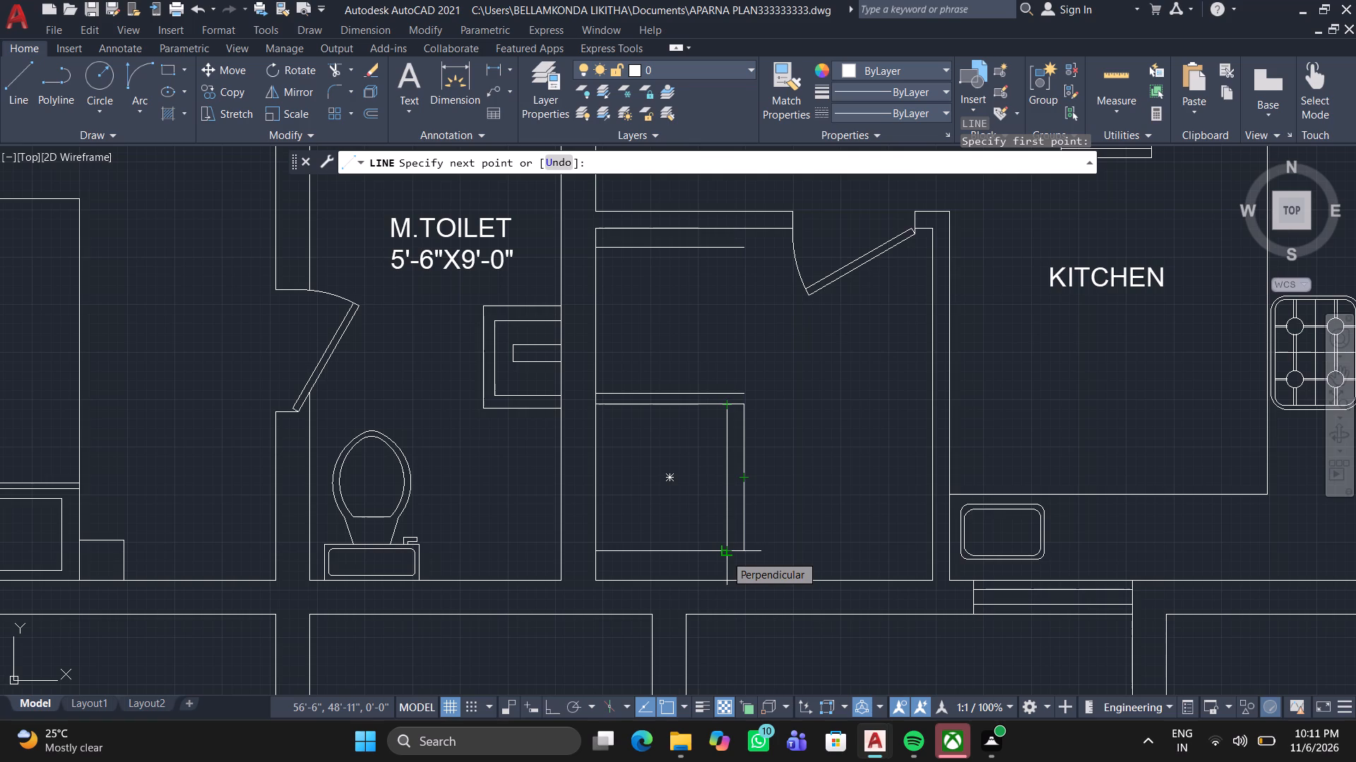
scroll(733, 417, up, 2)
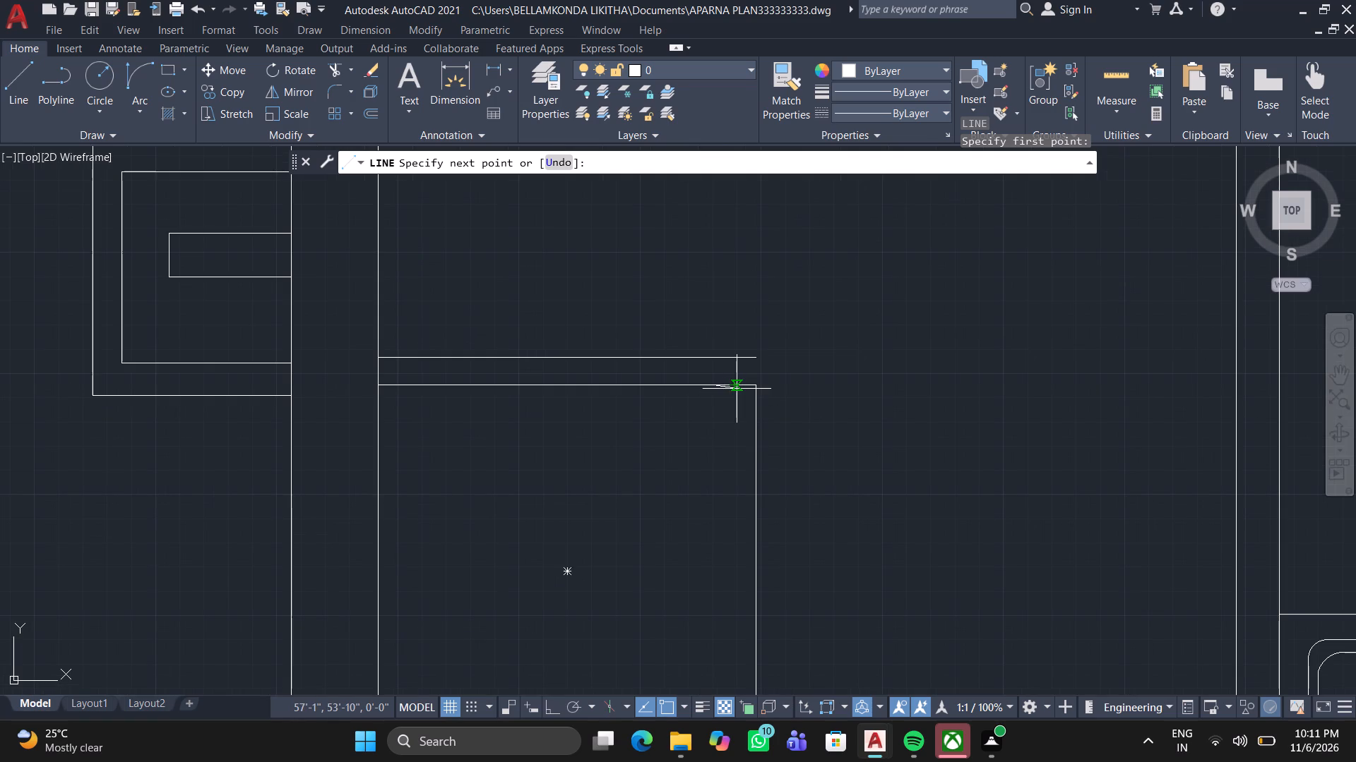
click(737, 389)
middle_drag(739, 588, 707, 440)
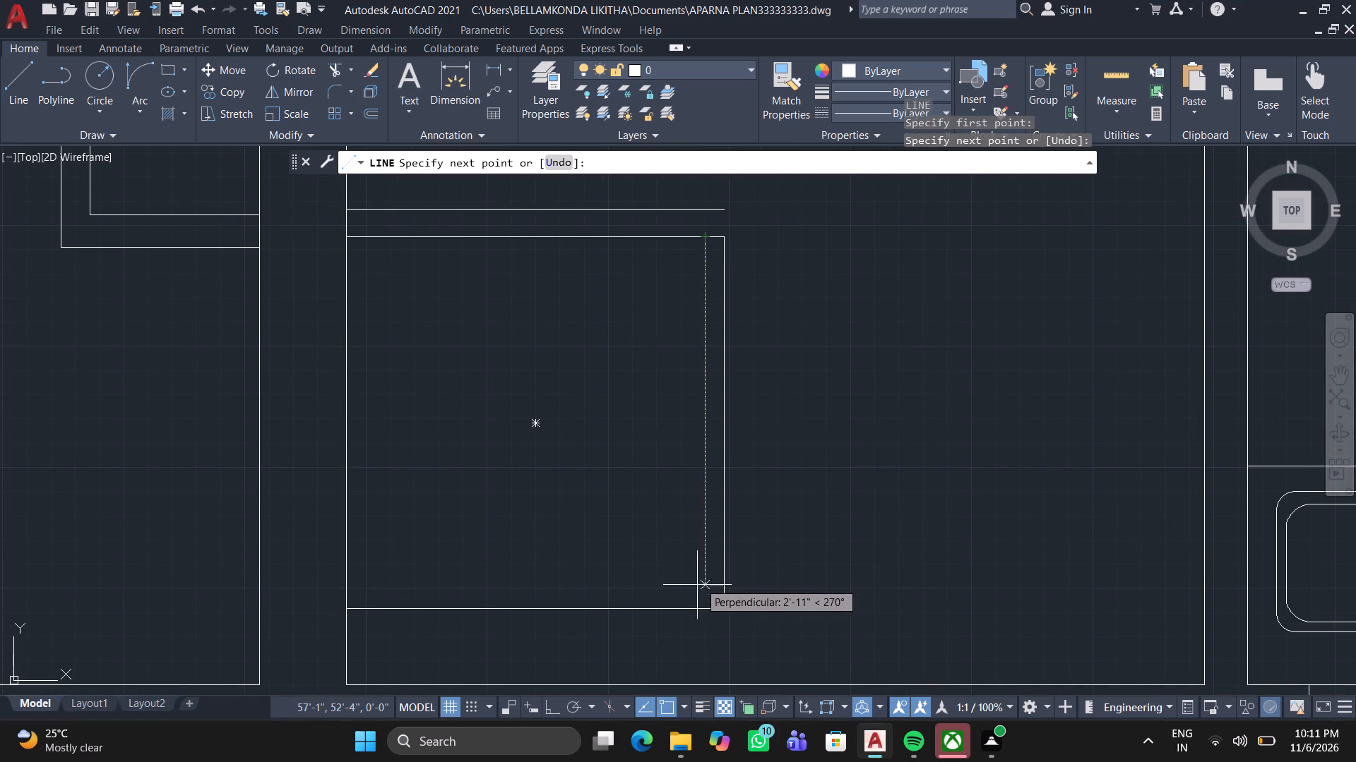
click(708, 605)
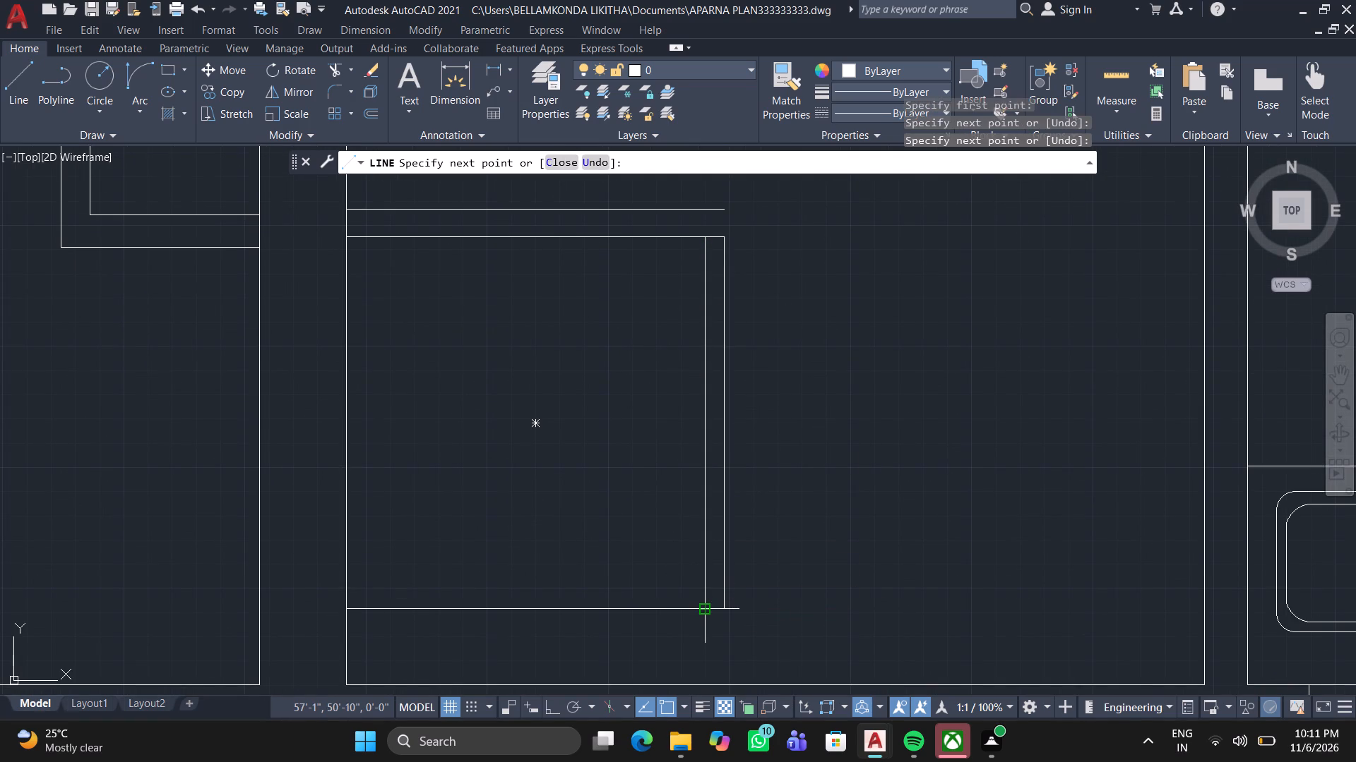
key(space)
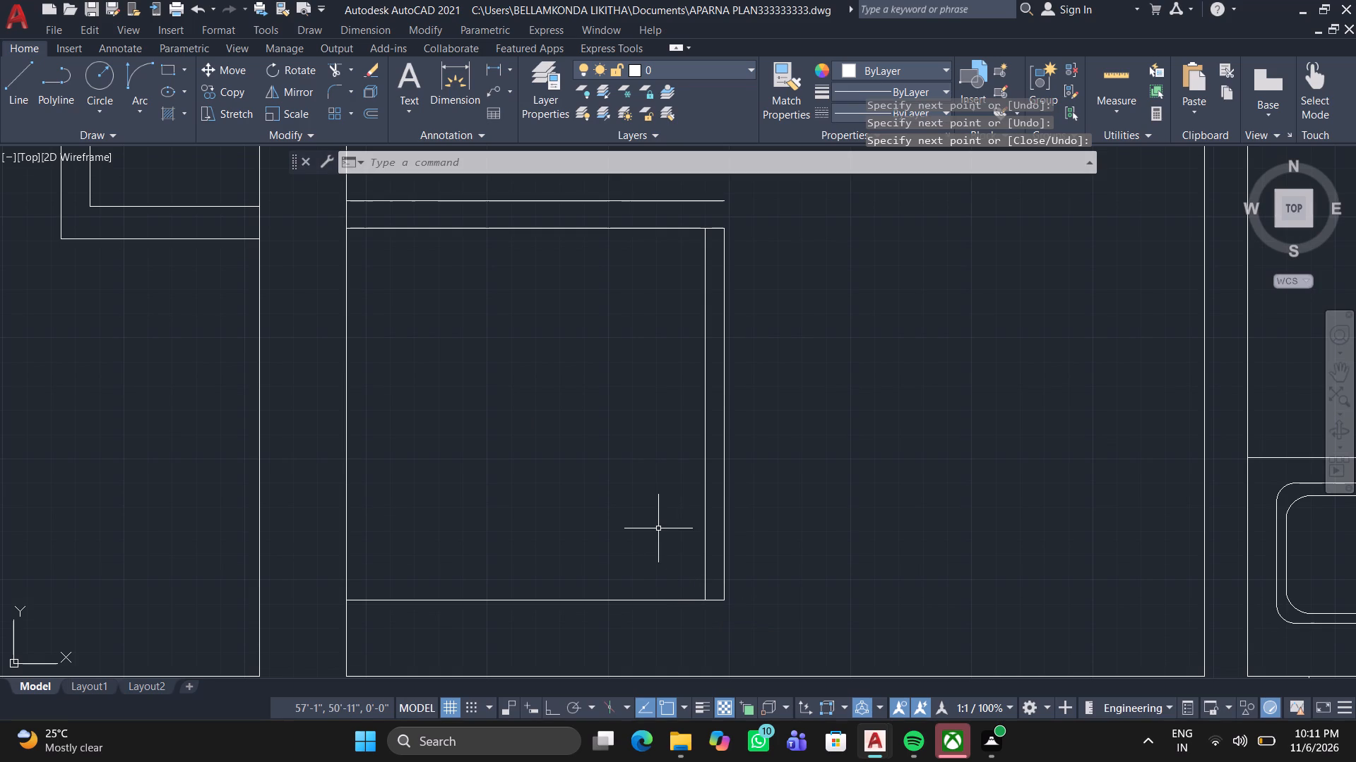
Draw a Start, End, Direction arc bulging towards the kitchen, joining the upper square's top and bottom edges near their right ends.
middle_drag(656, 526, 661, 682)
scroll(659, 584, down, 2)
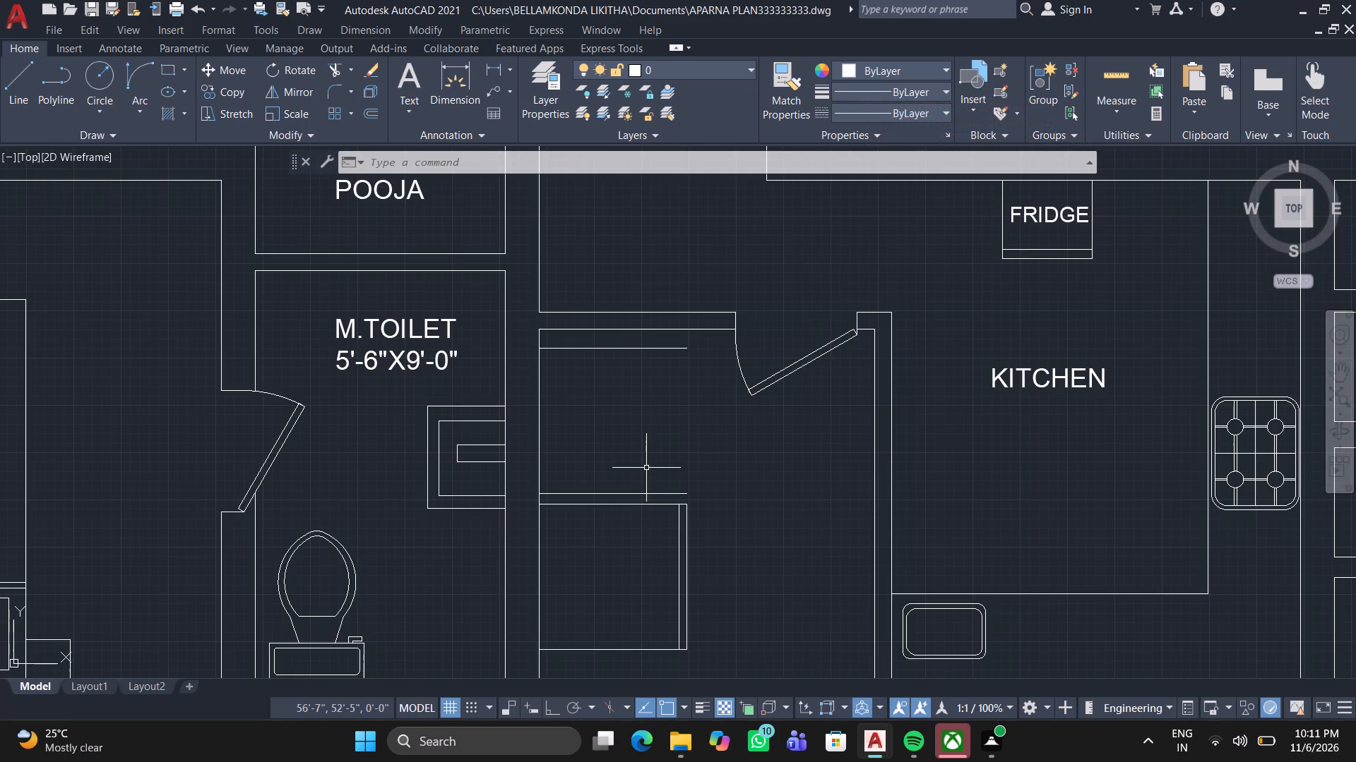
middle_drag(565, 415, 512, 457)
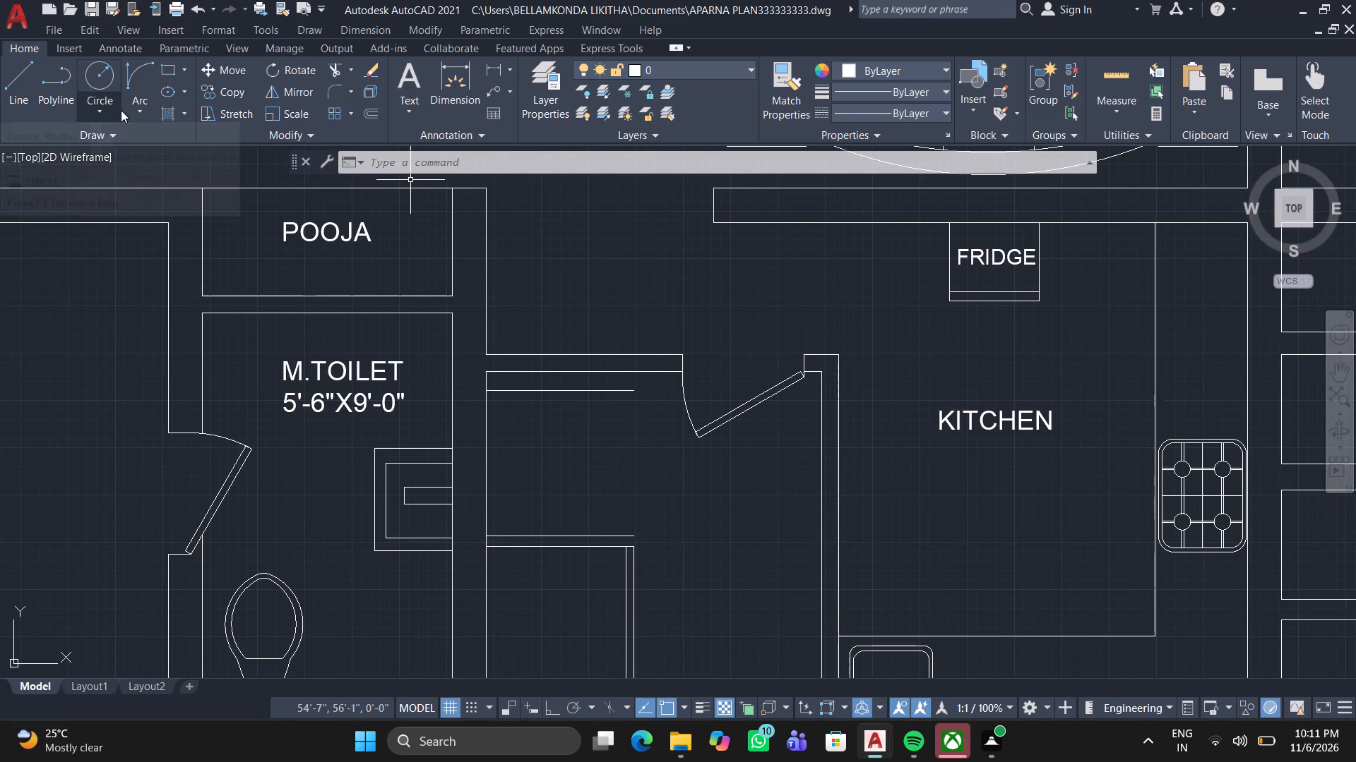
click(139, 108)
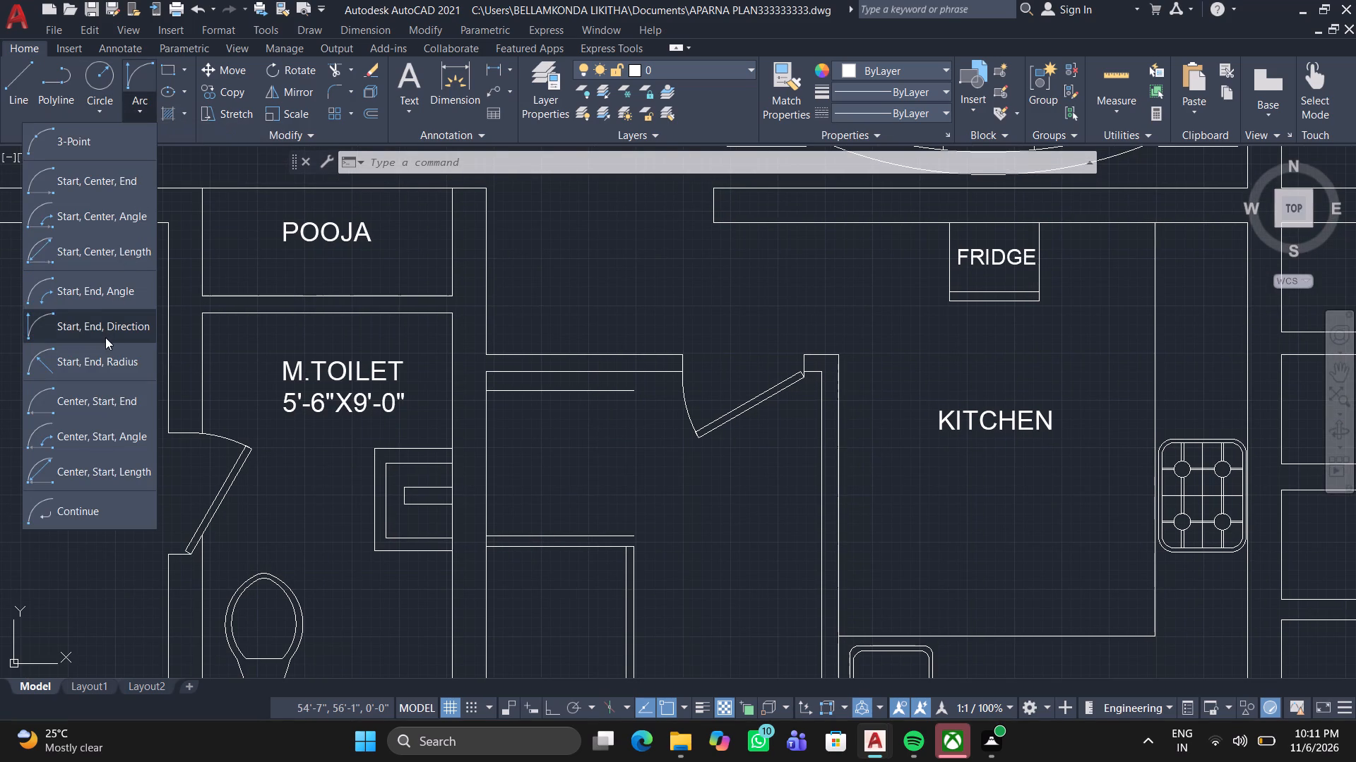
click(105, 337)
click(631, 394)
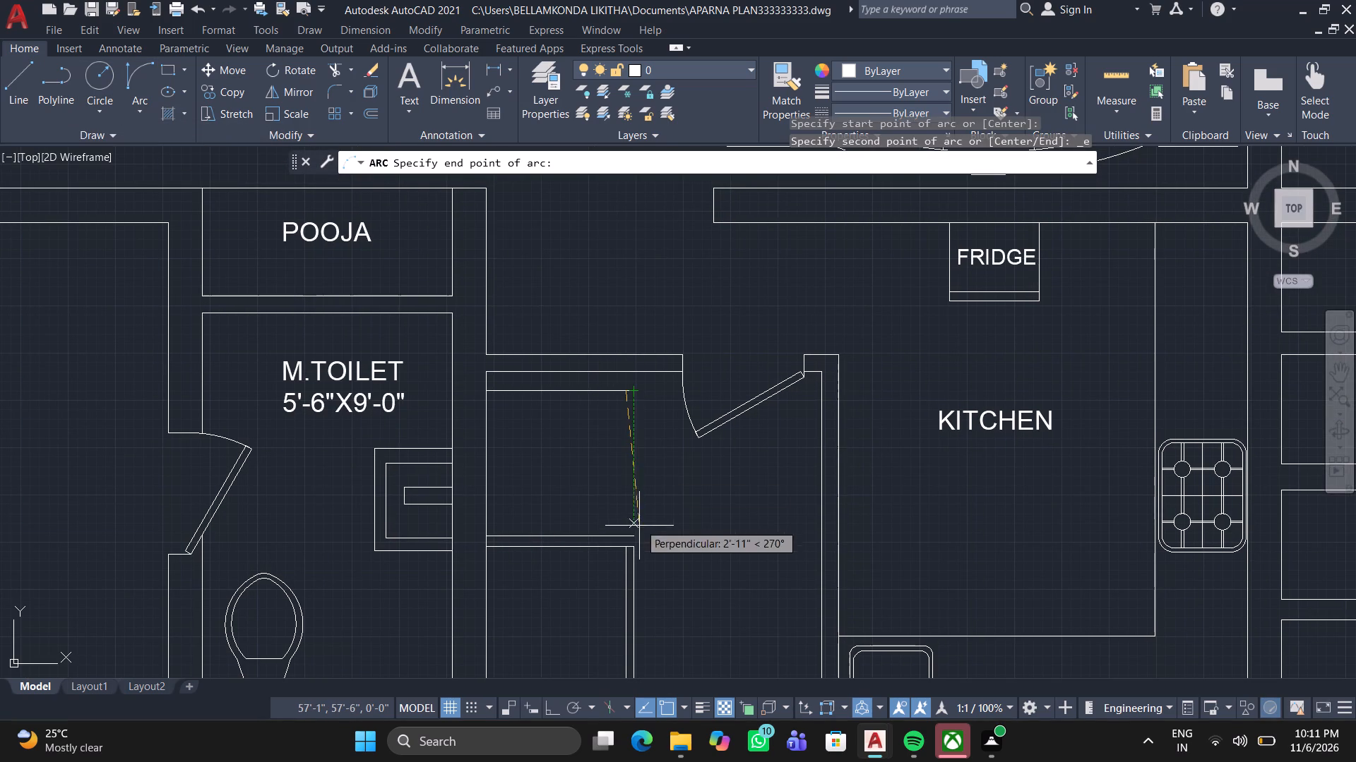
click(621, 541)
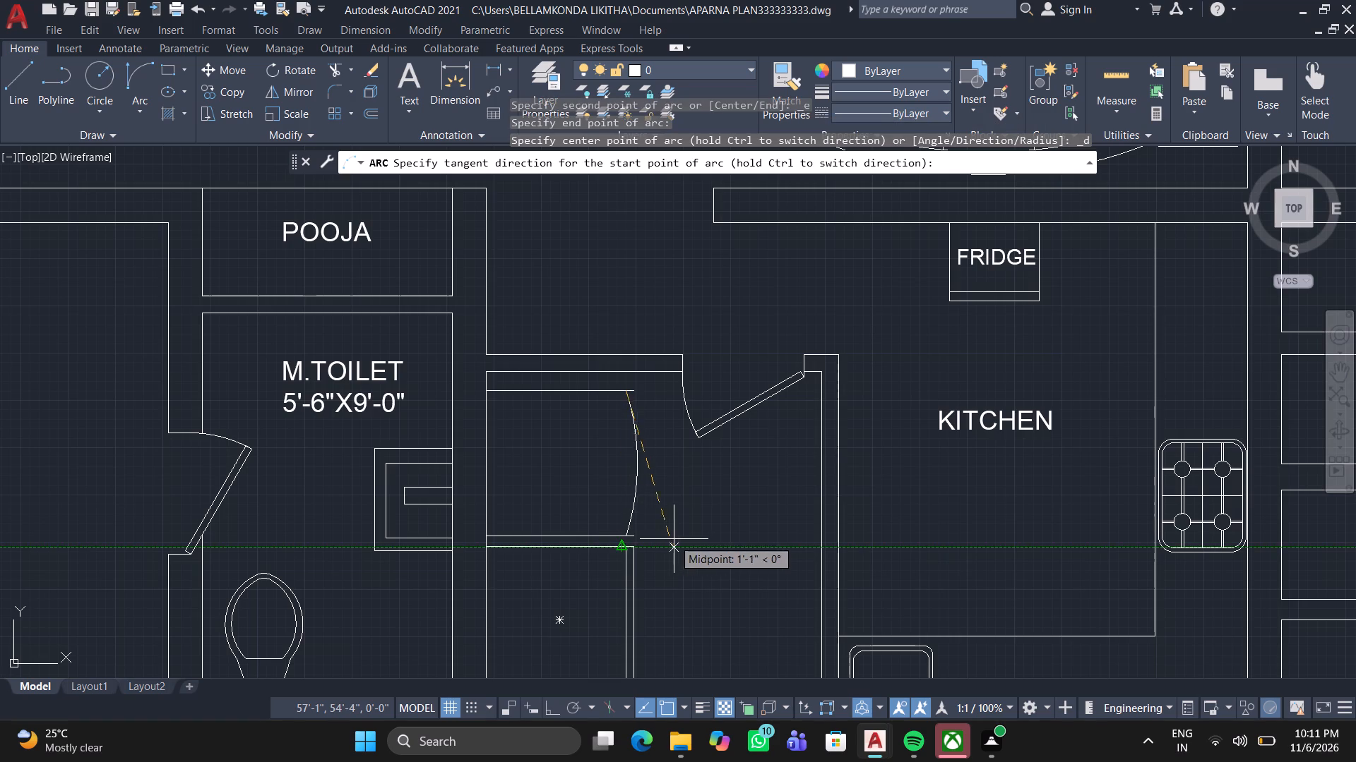
click(713, 532)
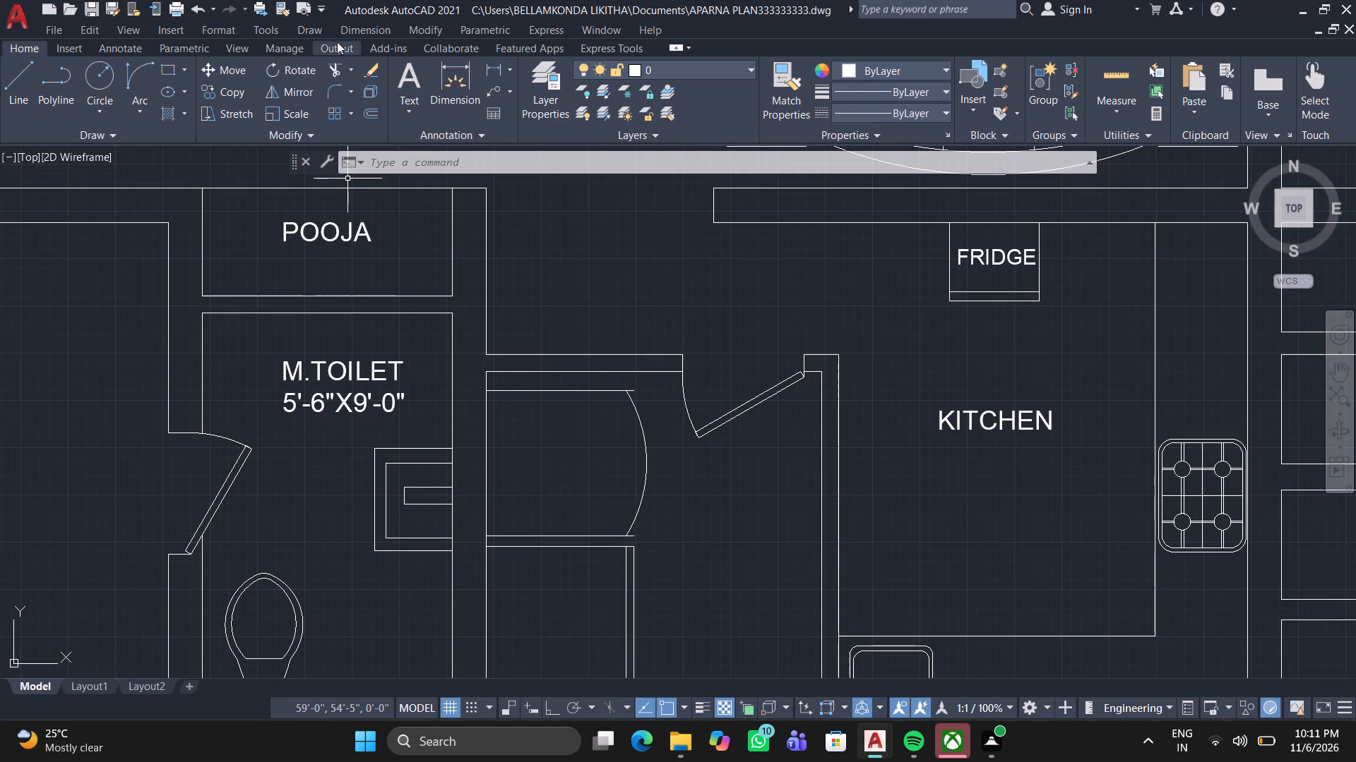
Trim the ends of the upper square's top and bottom edges that overhang the arc.
click(334, 69)
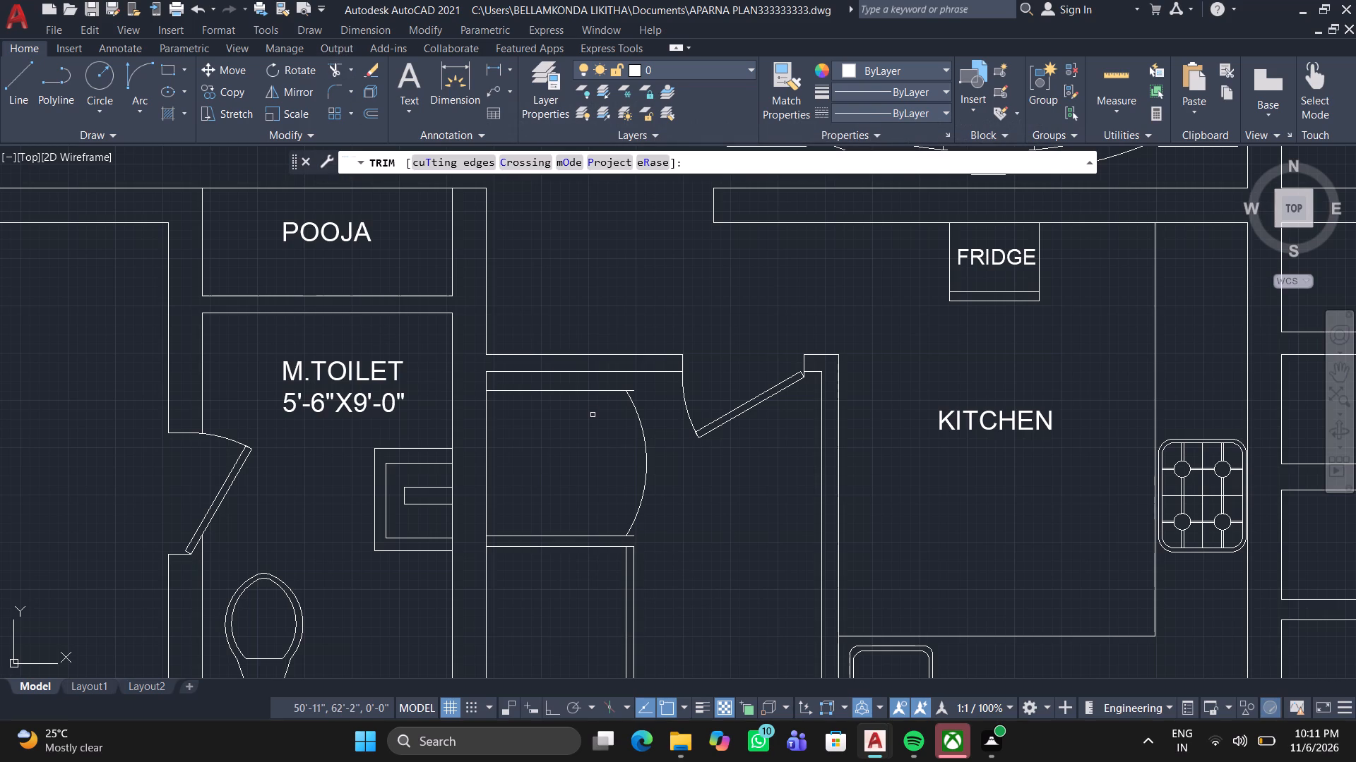
scroll(638, 375, up, 1)
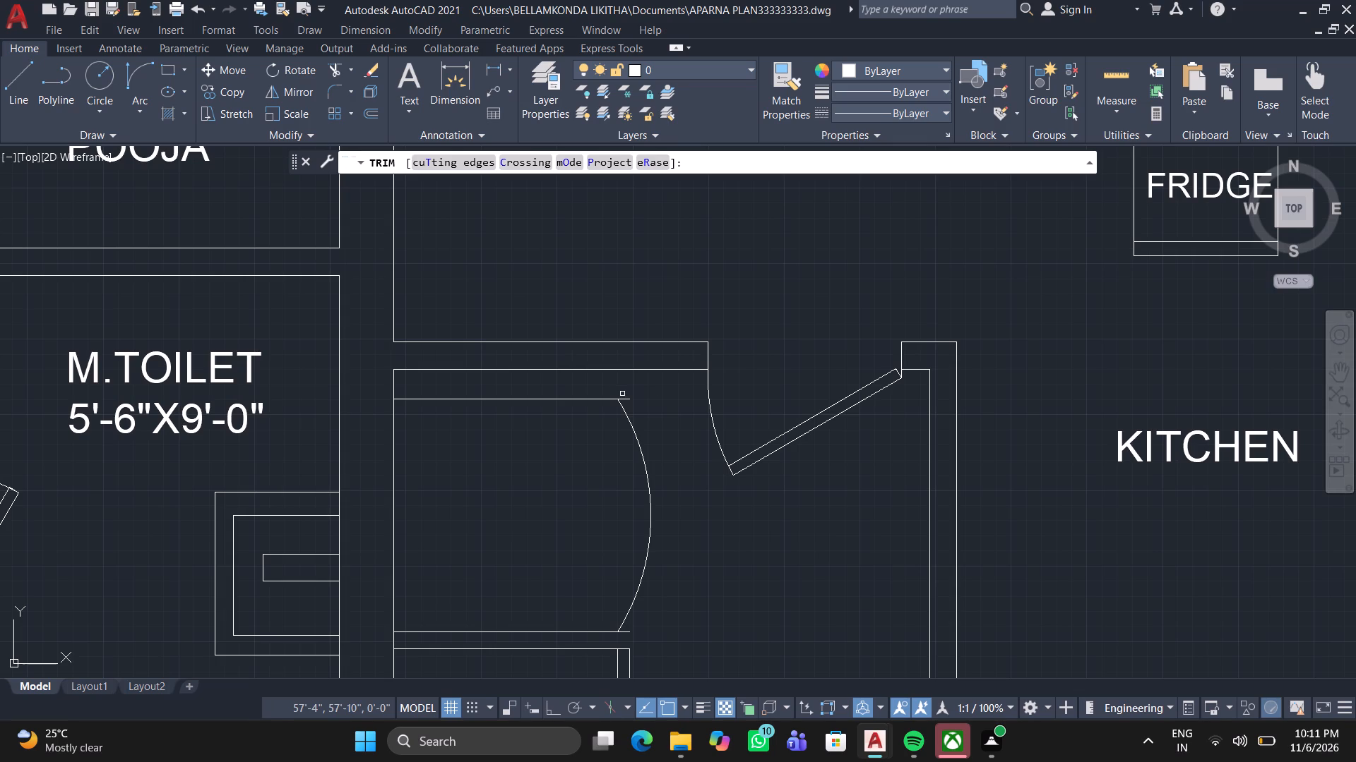
click(622, 395)
click(646, 421)
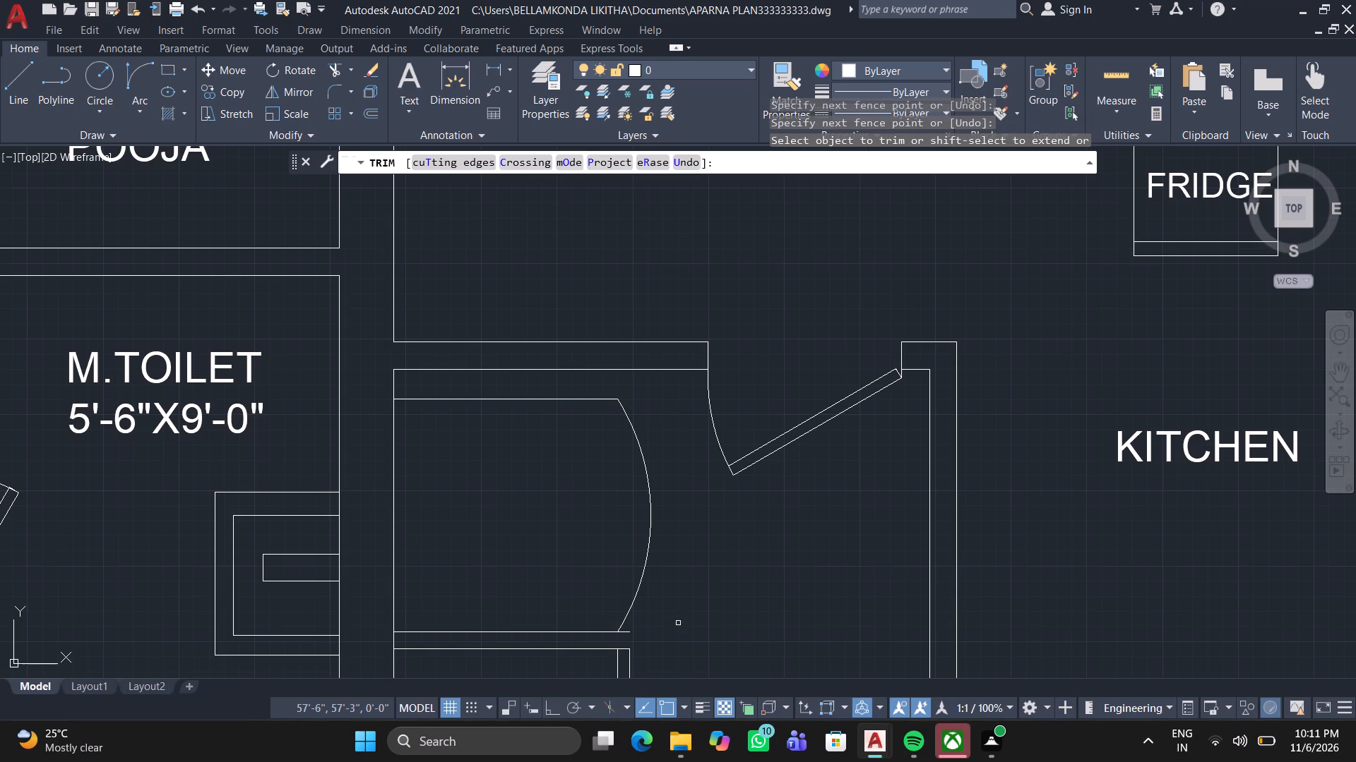
middle_drag(678, 624, 678, 514)
middle_click(679, 503)
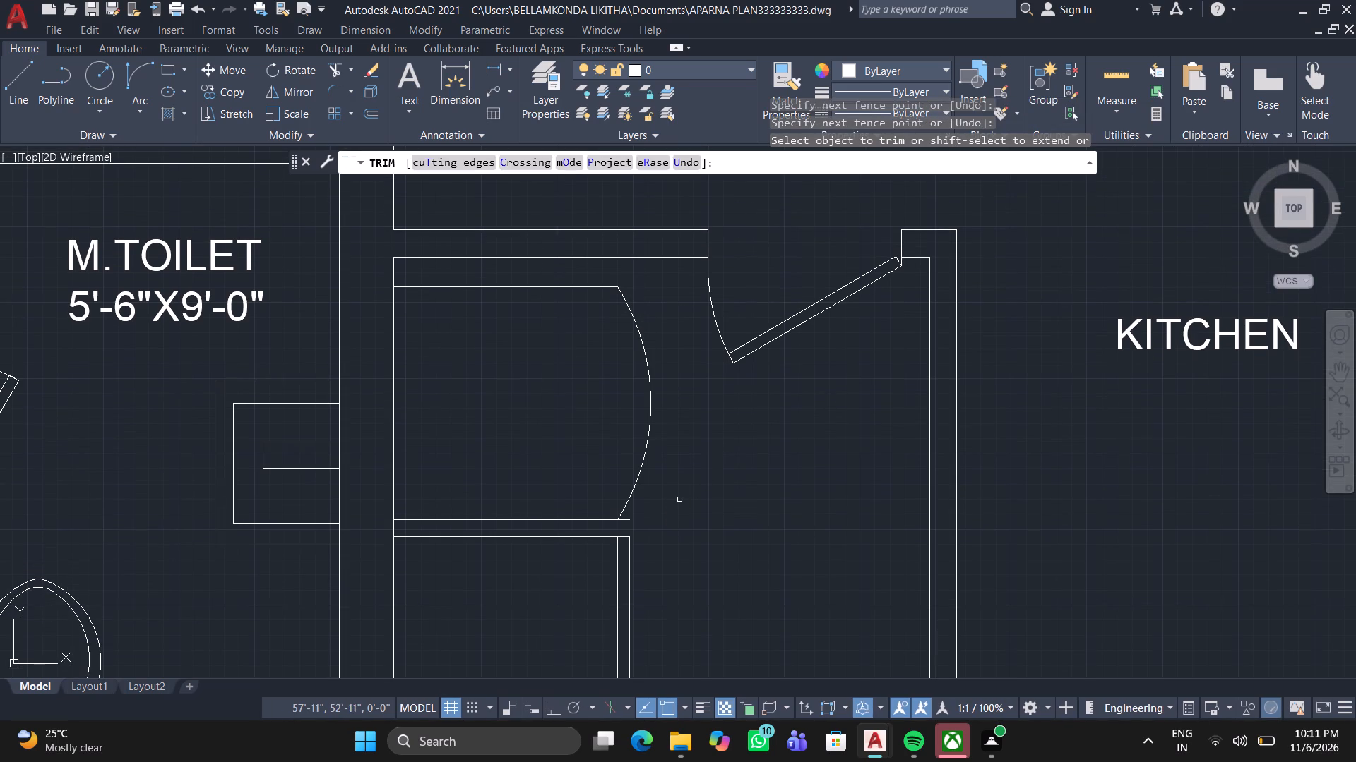
scroll(677, 502, up, 1)
click(595, 528)
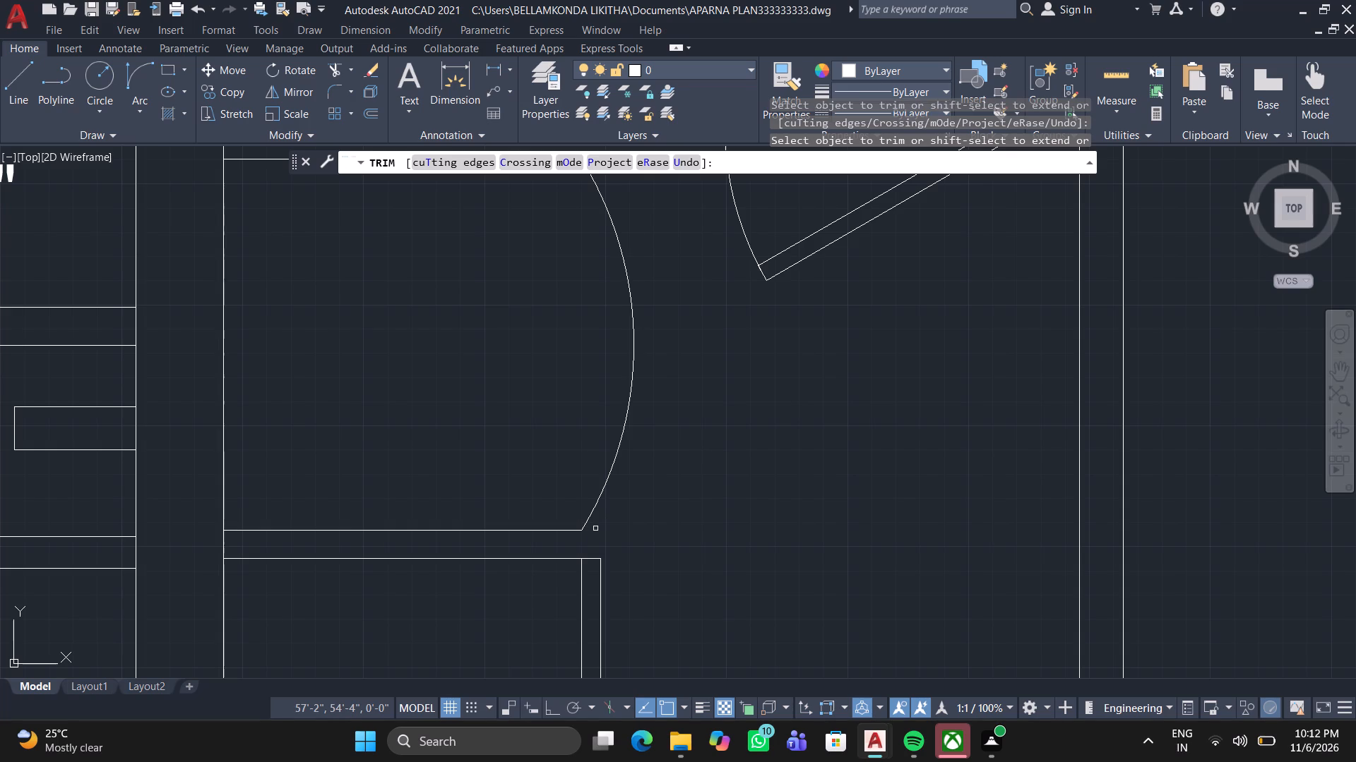
Copy the KITCHEN label into the room beside M.TOILET, placing it beside the arc and below the door.
key(Return)
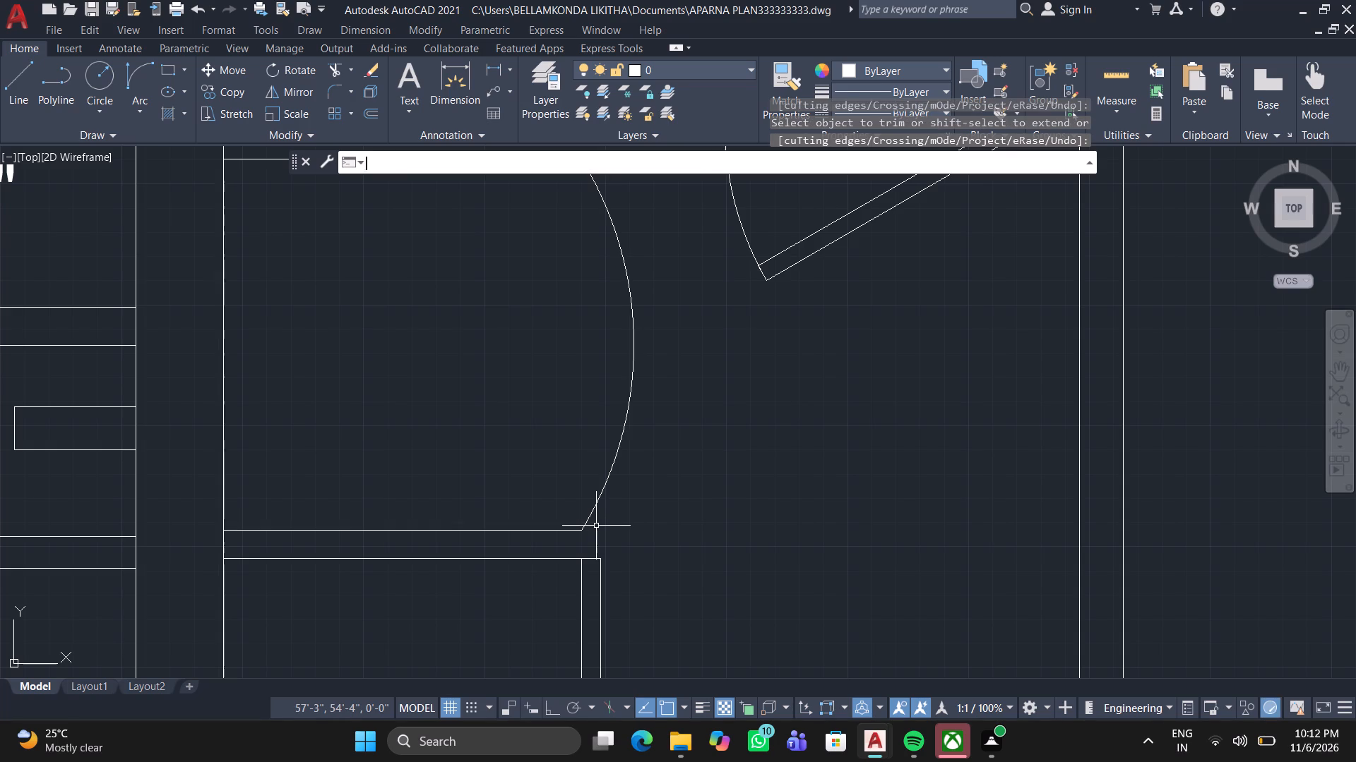
scroll(596, 525, down, 3)
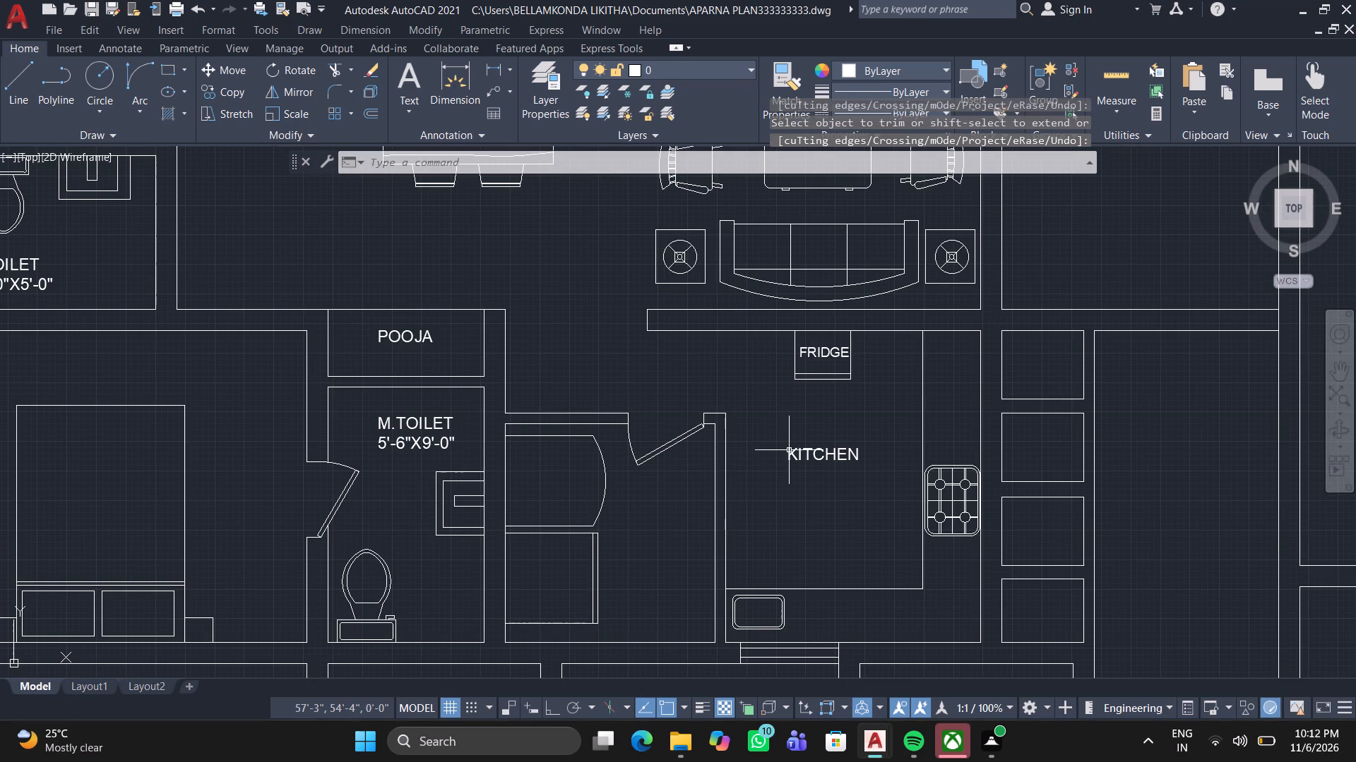
click(789, 450)
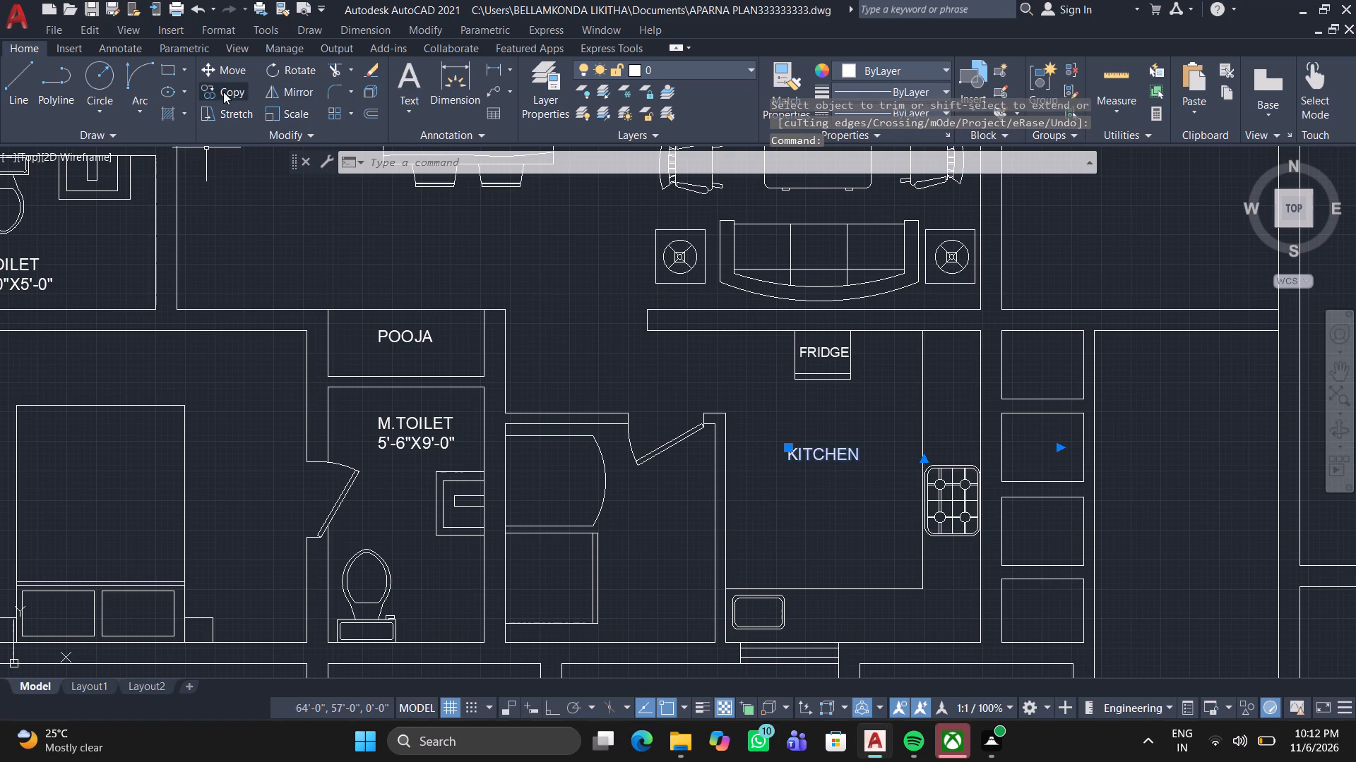
click(223, 92)
click(821, 448)
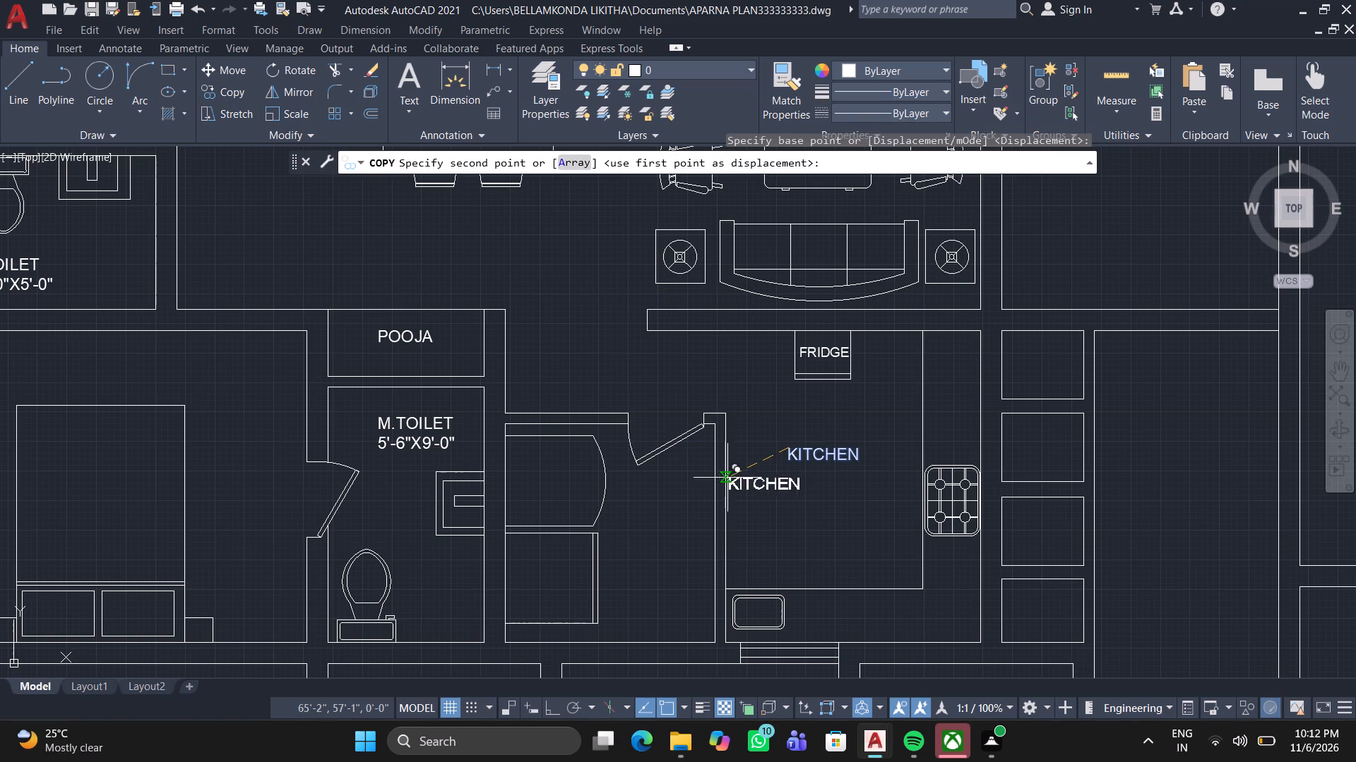
scroll(622, 532, up, 2)
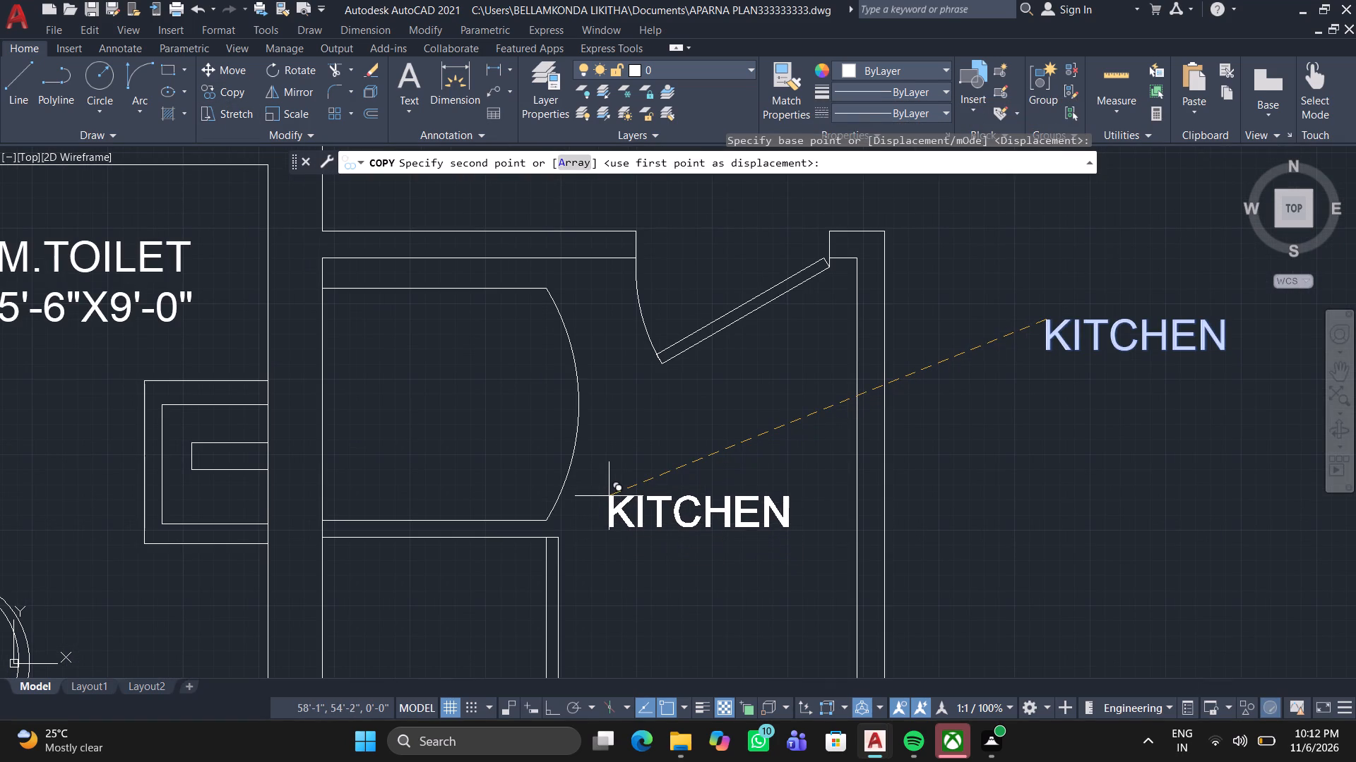
click(609, 496)
key(space)
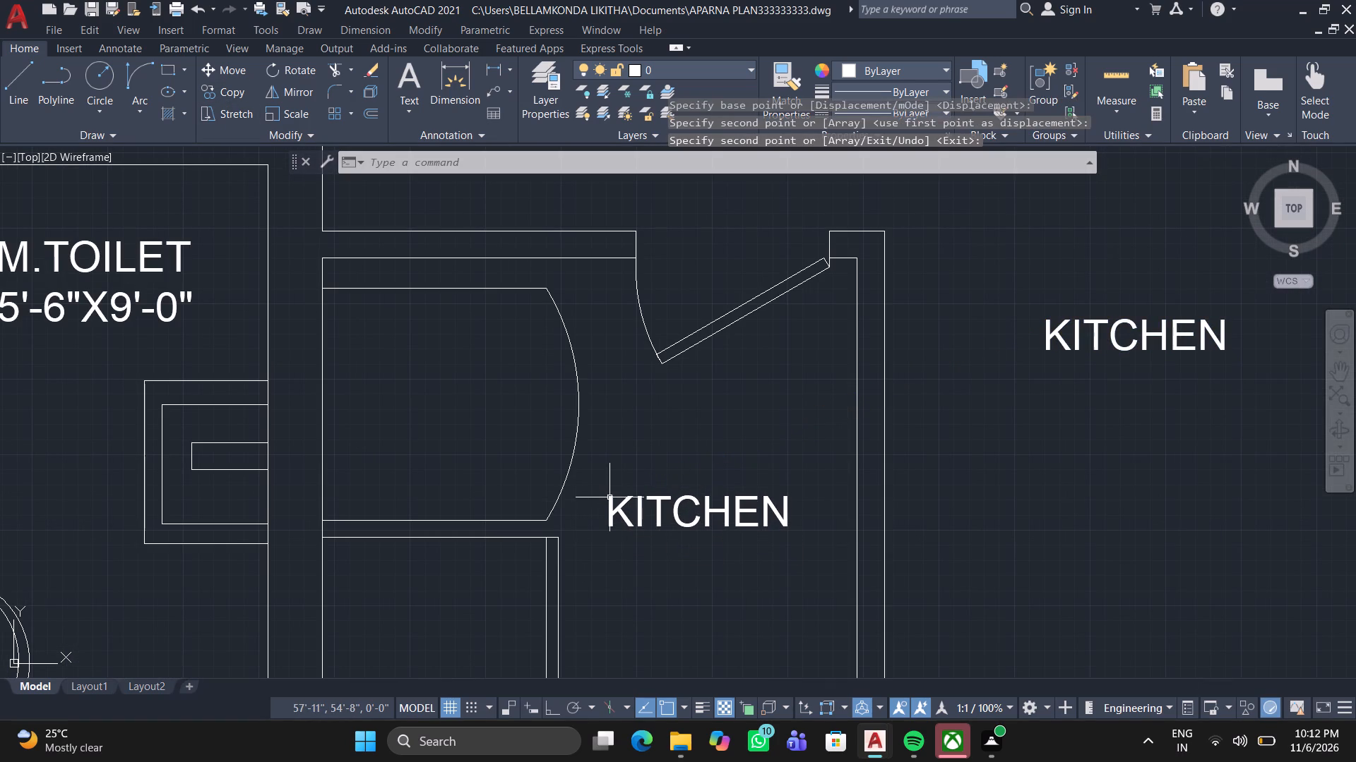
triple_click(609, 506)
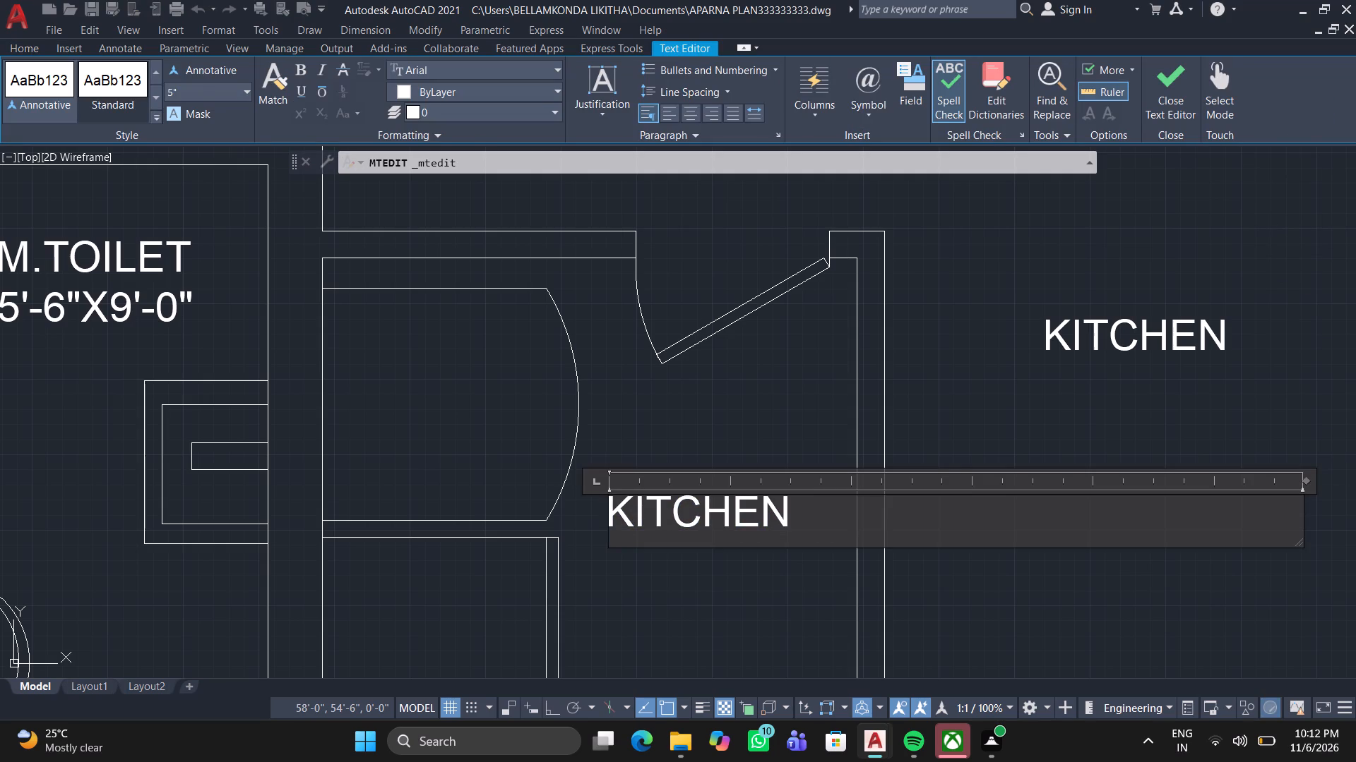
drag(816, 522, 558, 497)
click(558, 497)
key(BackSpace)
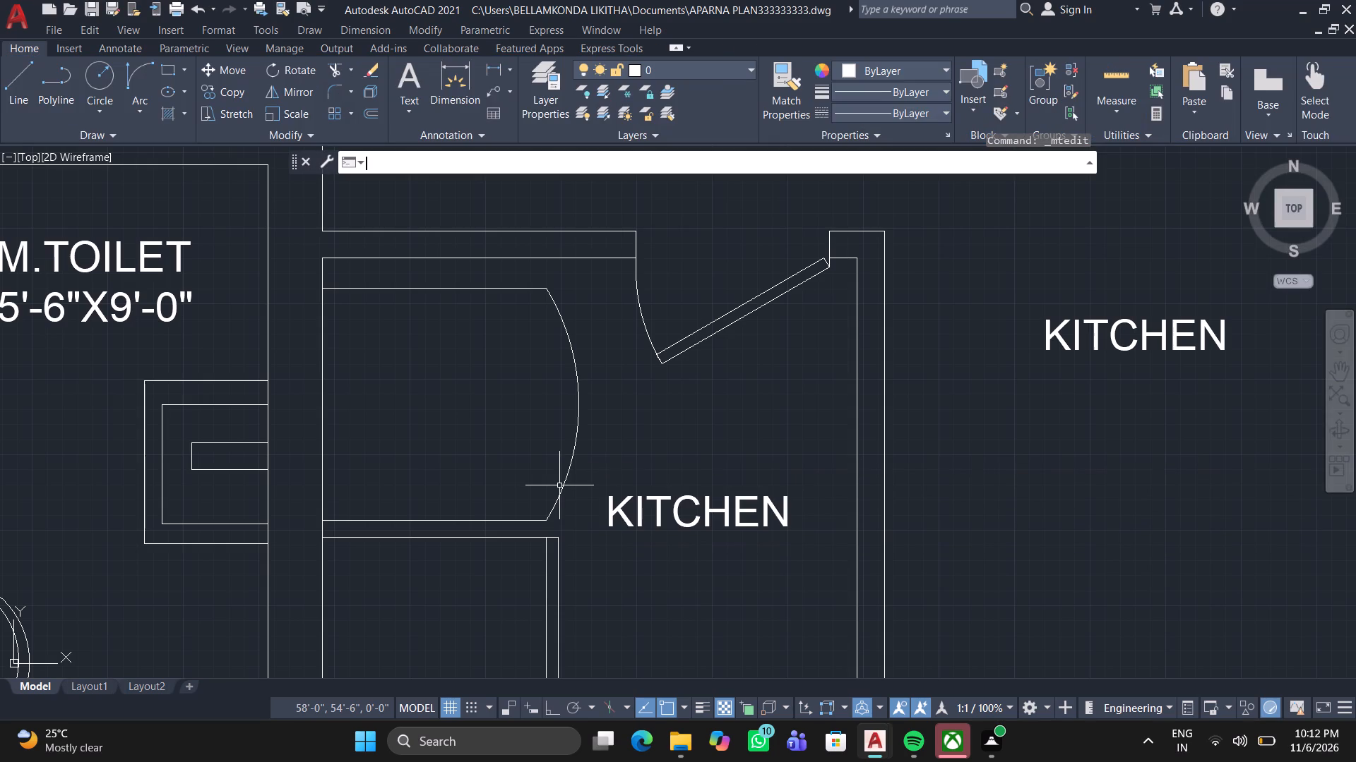
Replace the text of the copied KITCHEN label in the room beside M.TOILET with UTILITY.
click(652, 517)
double_click(624, 512)
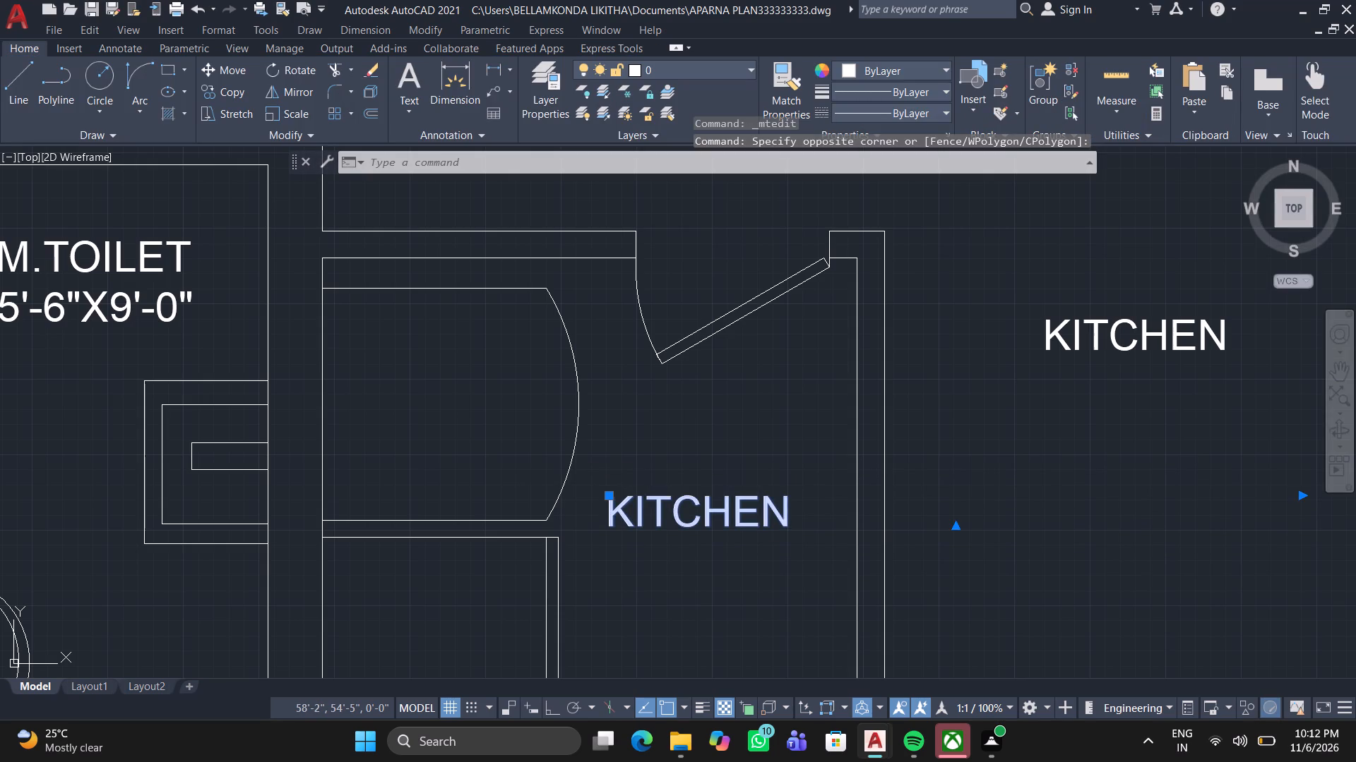
drag(837, 521, 584, 533)
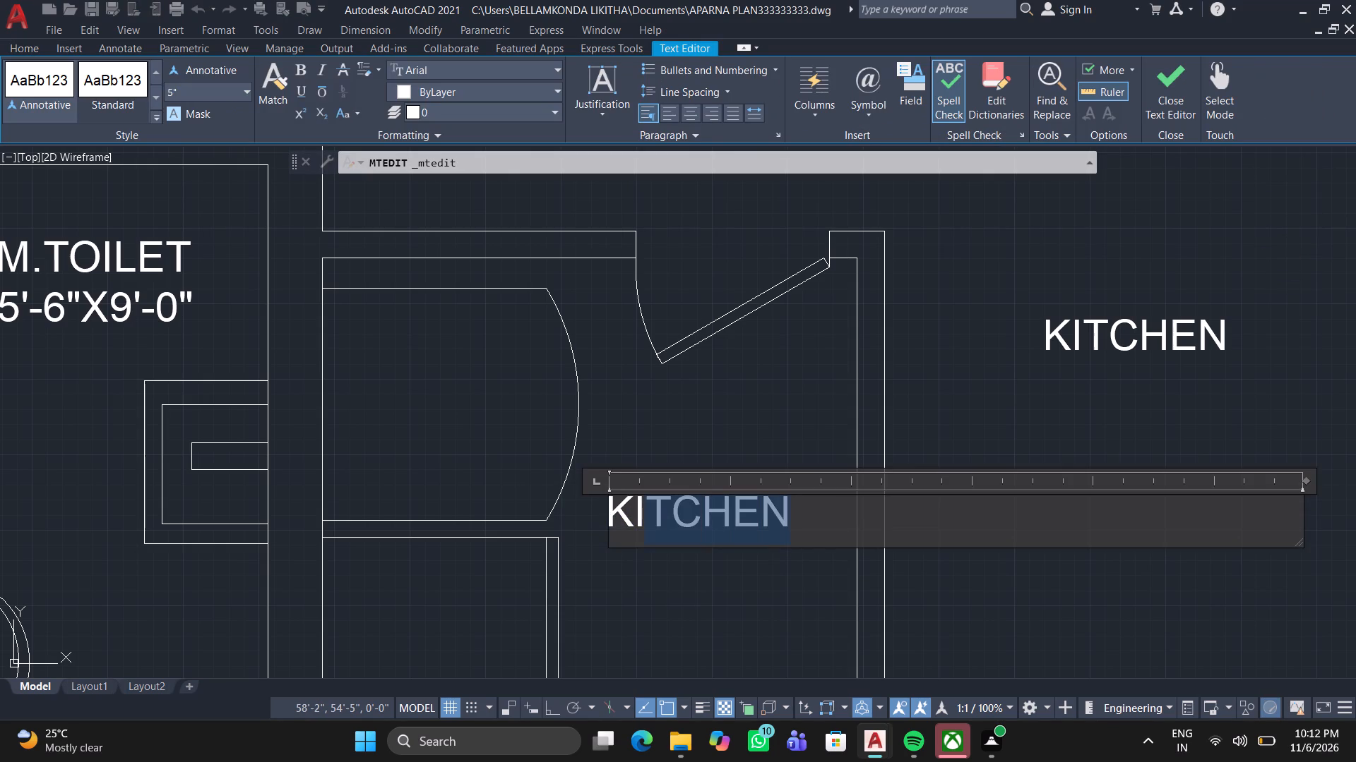
drag(584, 533, 578, 533)
key(BackSpace)
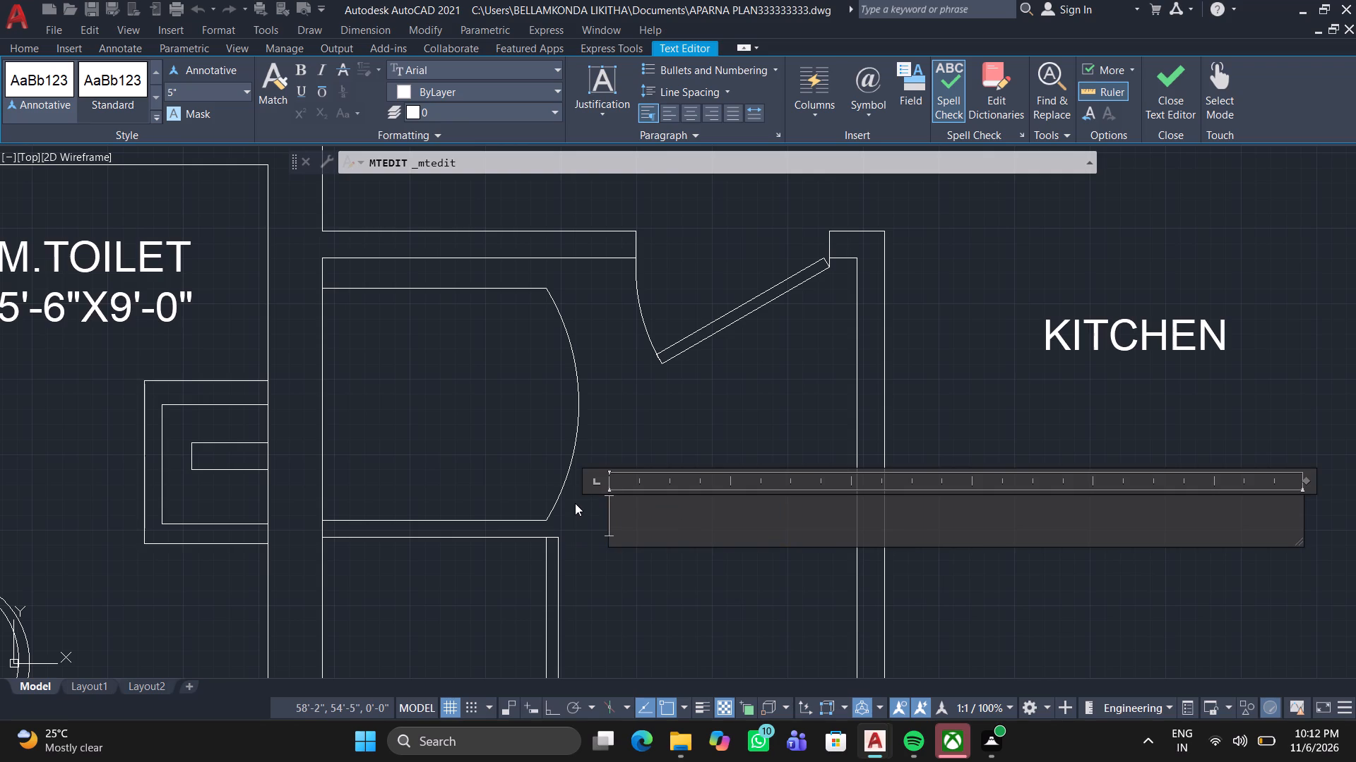
text(UTILITY)
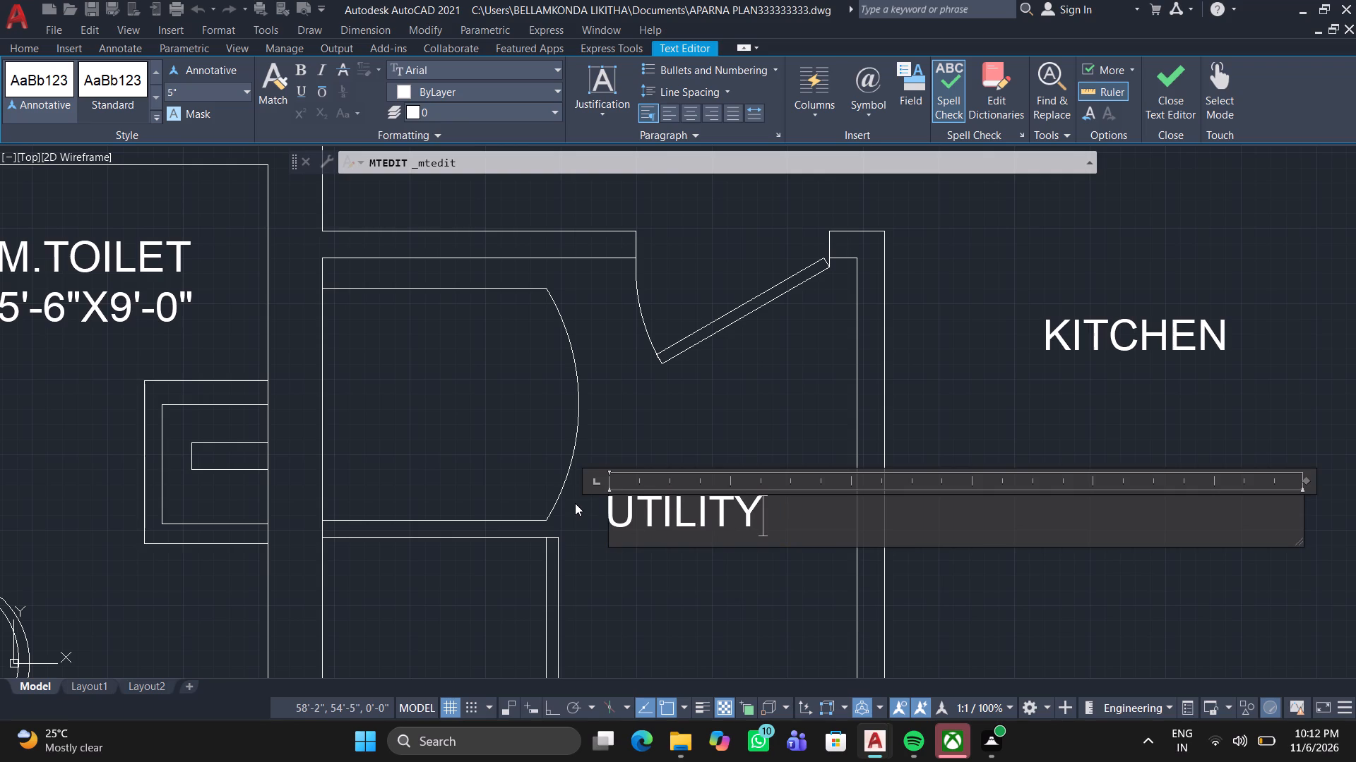
Add a second line reading 7'-0"X7'-4" beneath the word UTILITY in the label.
key(Return)
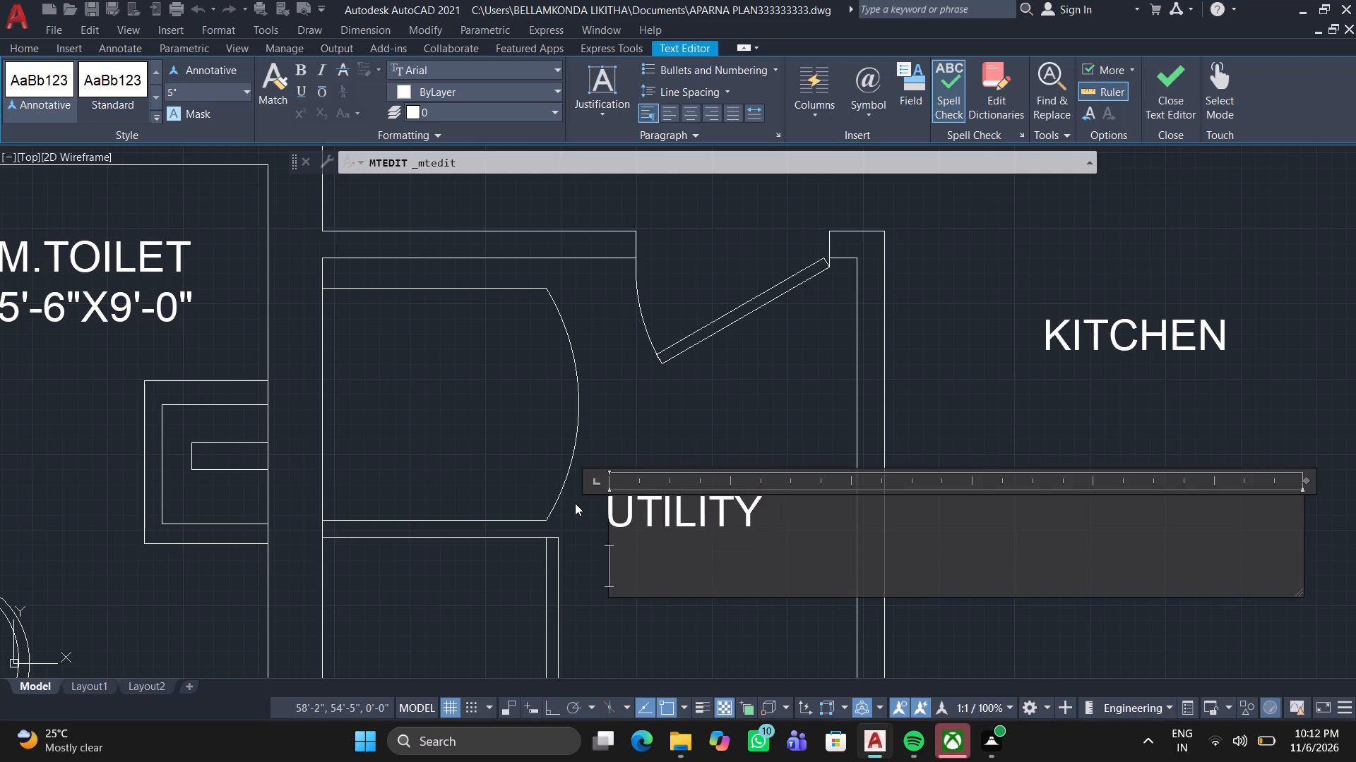
text(7')
text(-0")
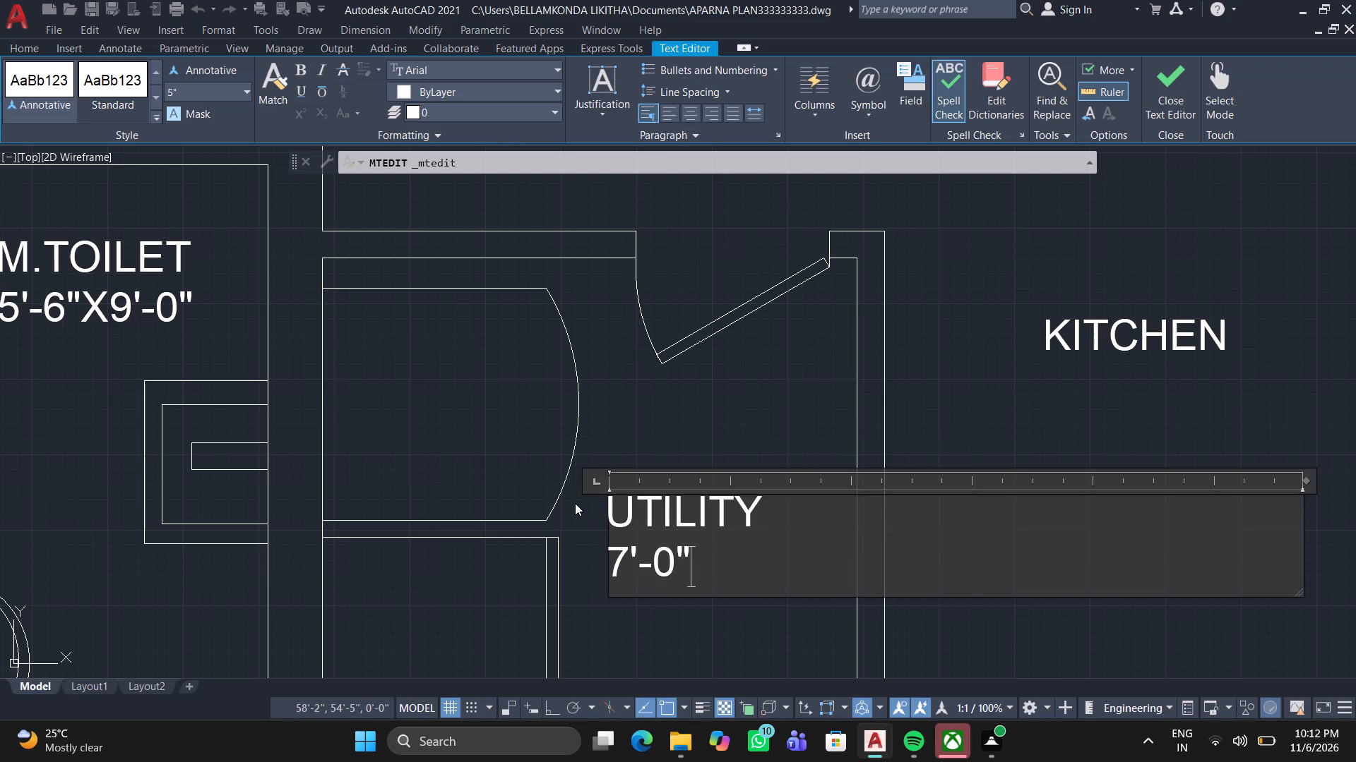
key(x)
key(7)
key(apostrophe)
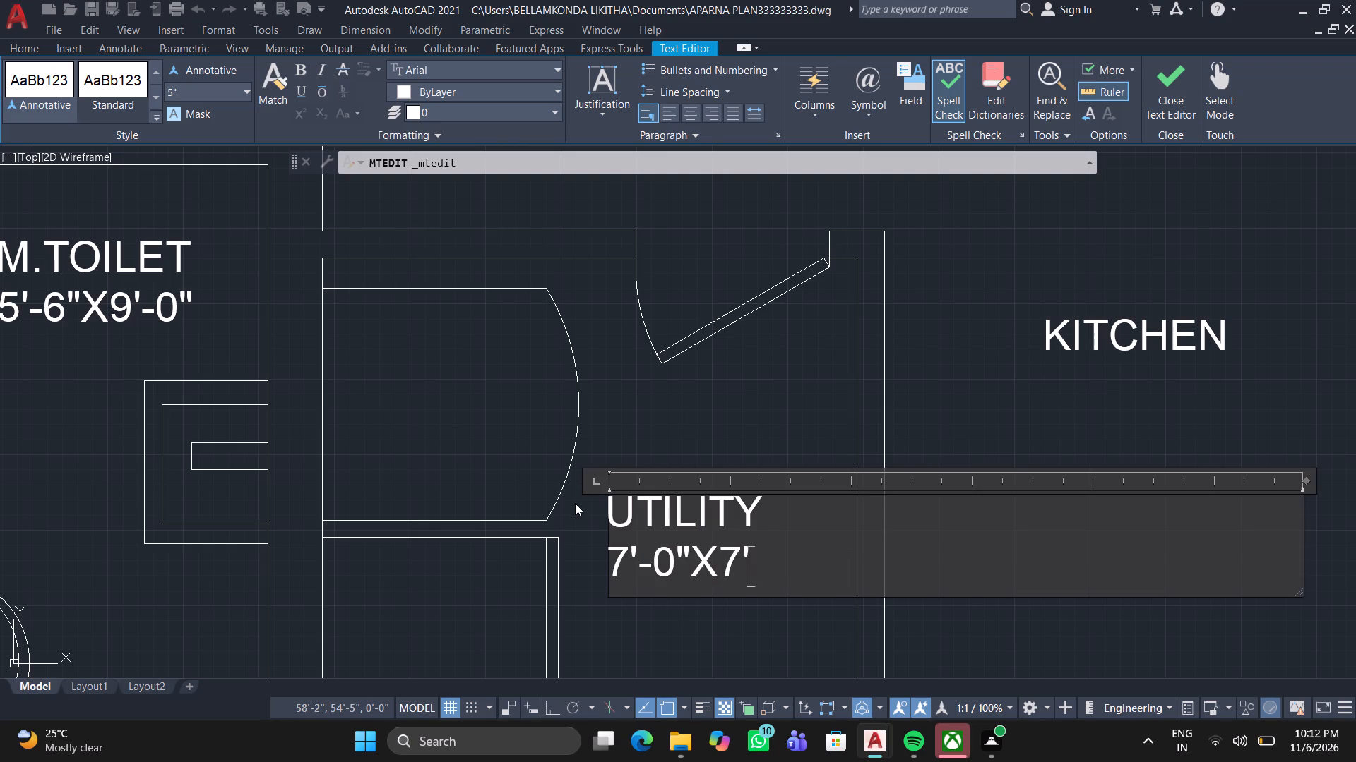
text(-4')
key(shift+quotedbl)
key(BackSpace)
key(BackSpace)
key(shift+quotedbl)
key(Escape)
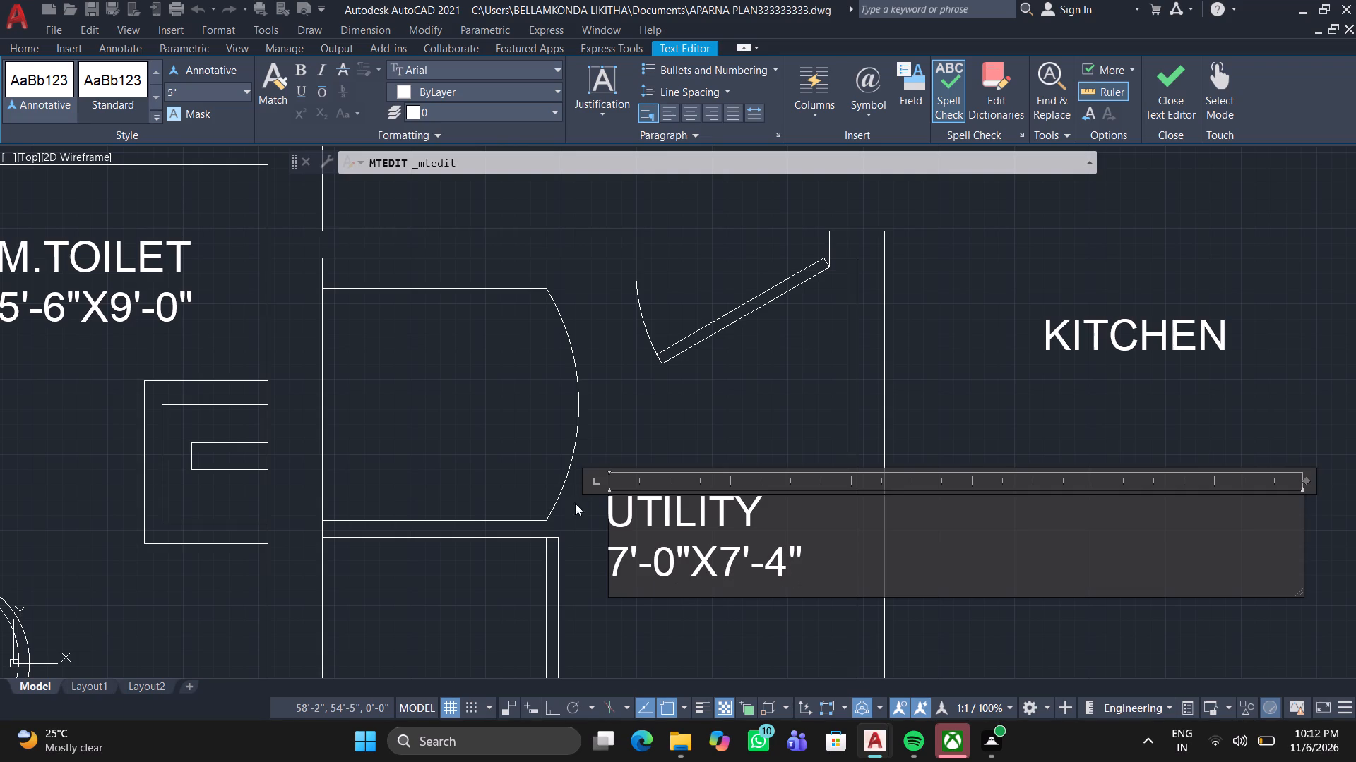
key(Return)
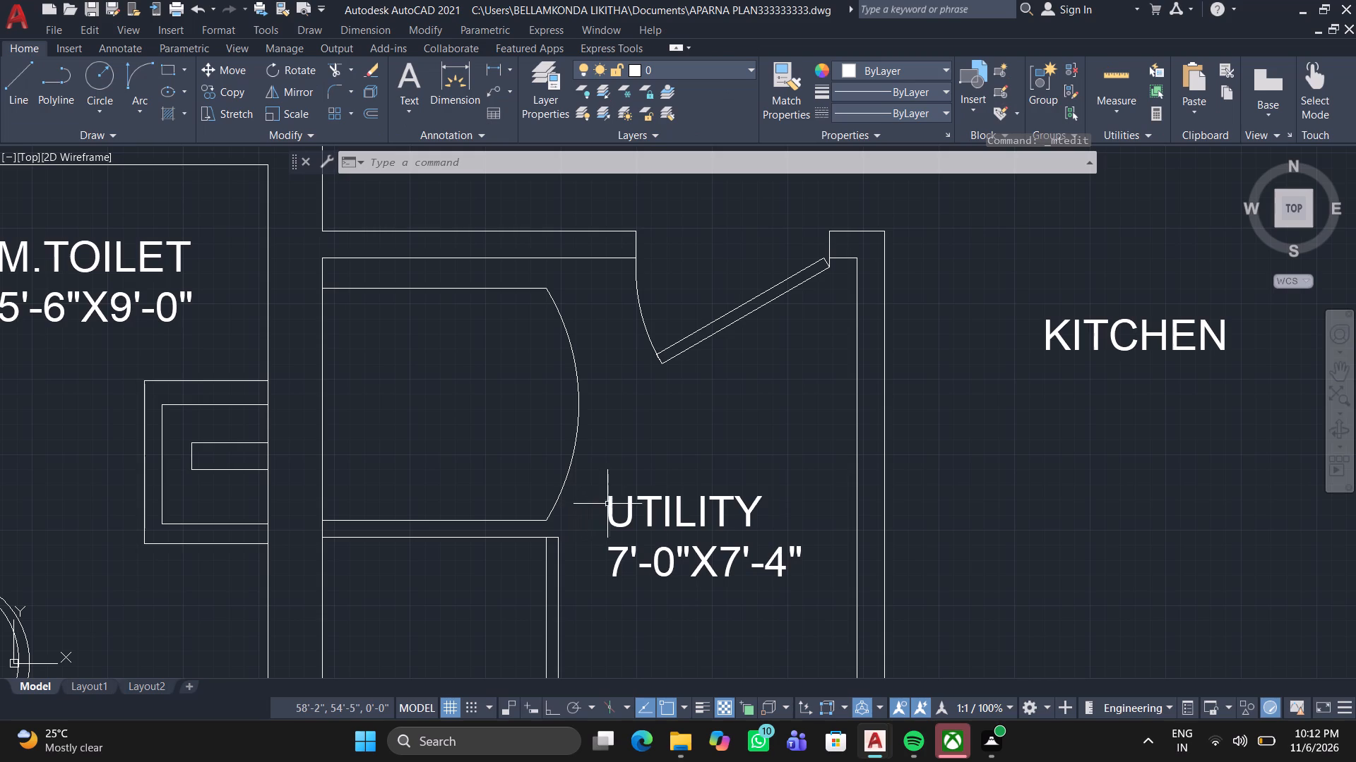
Indent the word UTILITY by one leading space so it sits roughly centred above the size line.
click(706, 515)
click(699, 515)
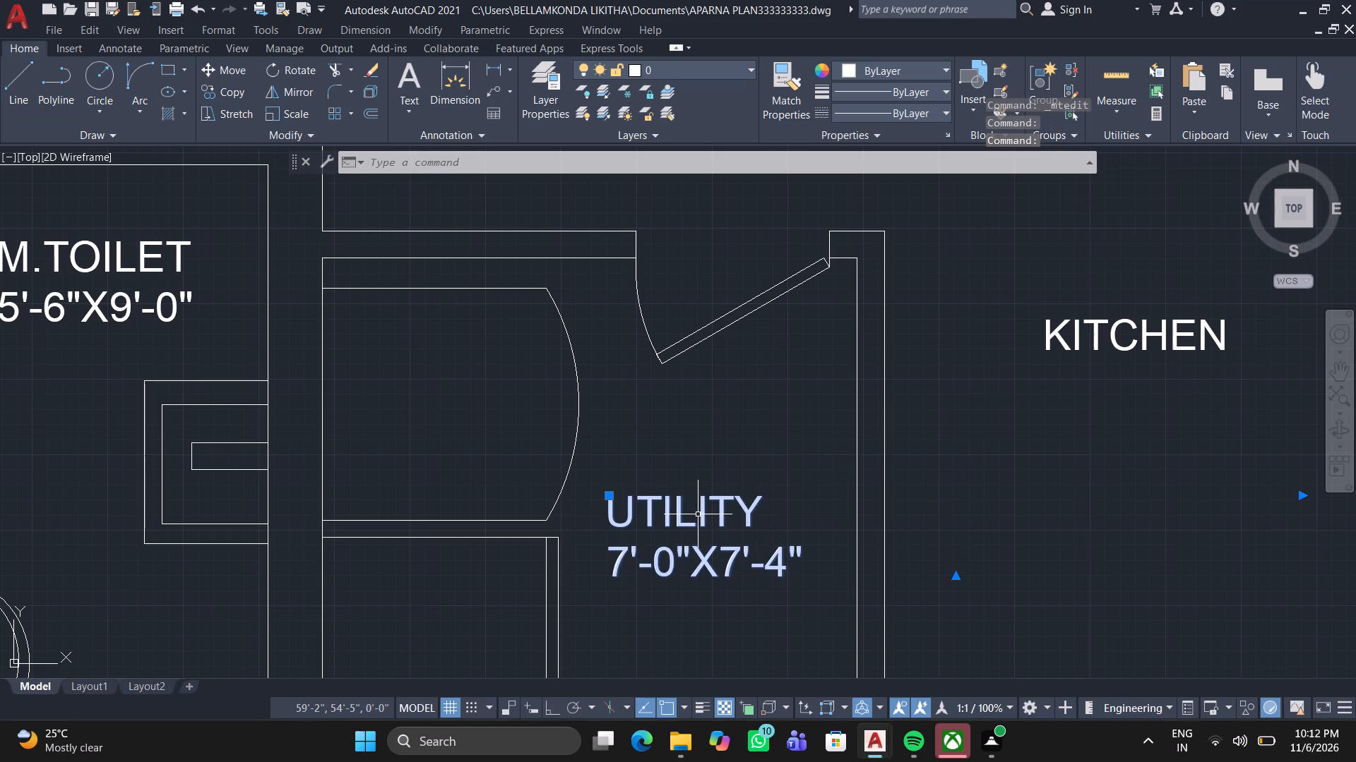
double_click(698, 514)
double_click(638, 511)
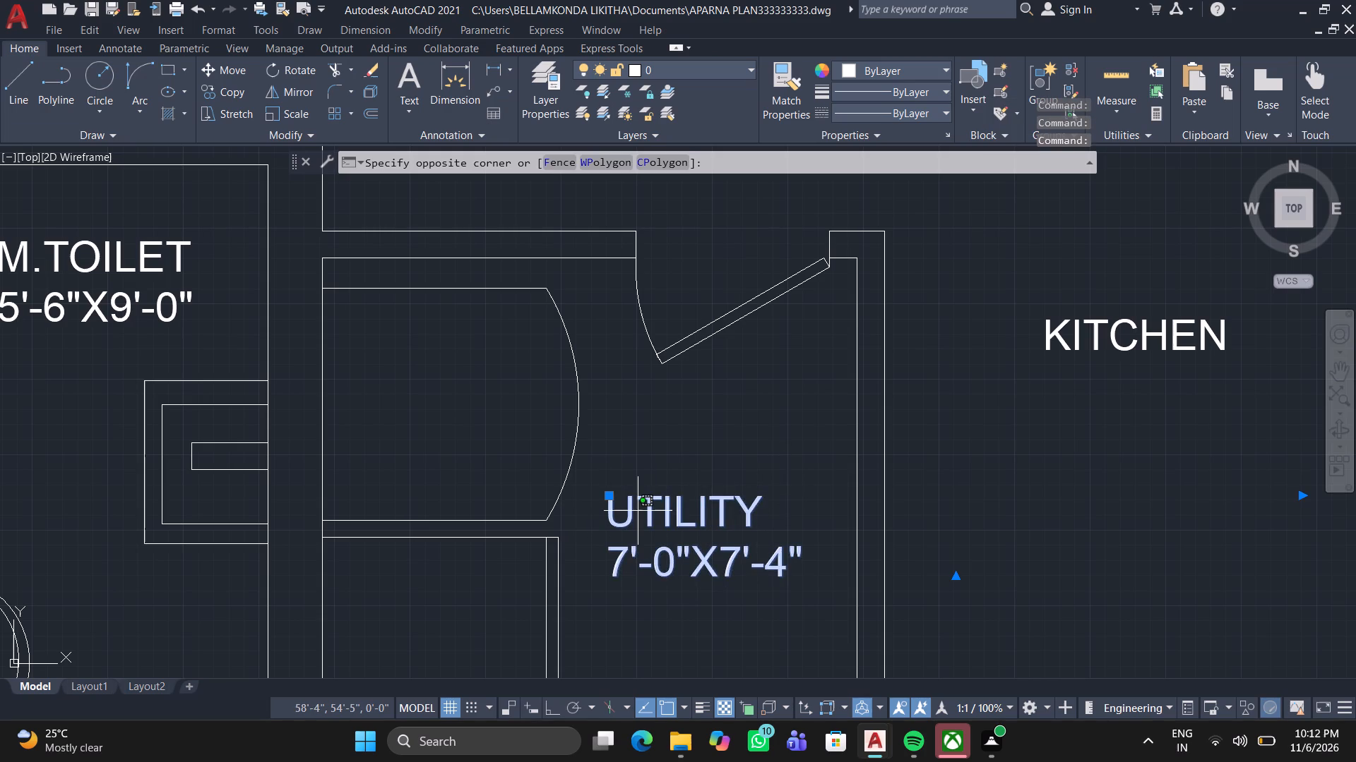
key(Escape)
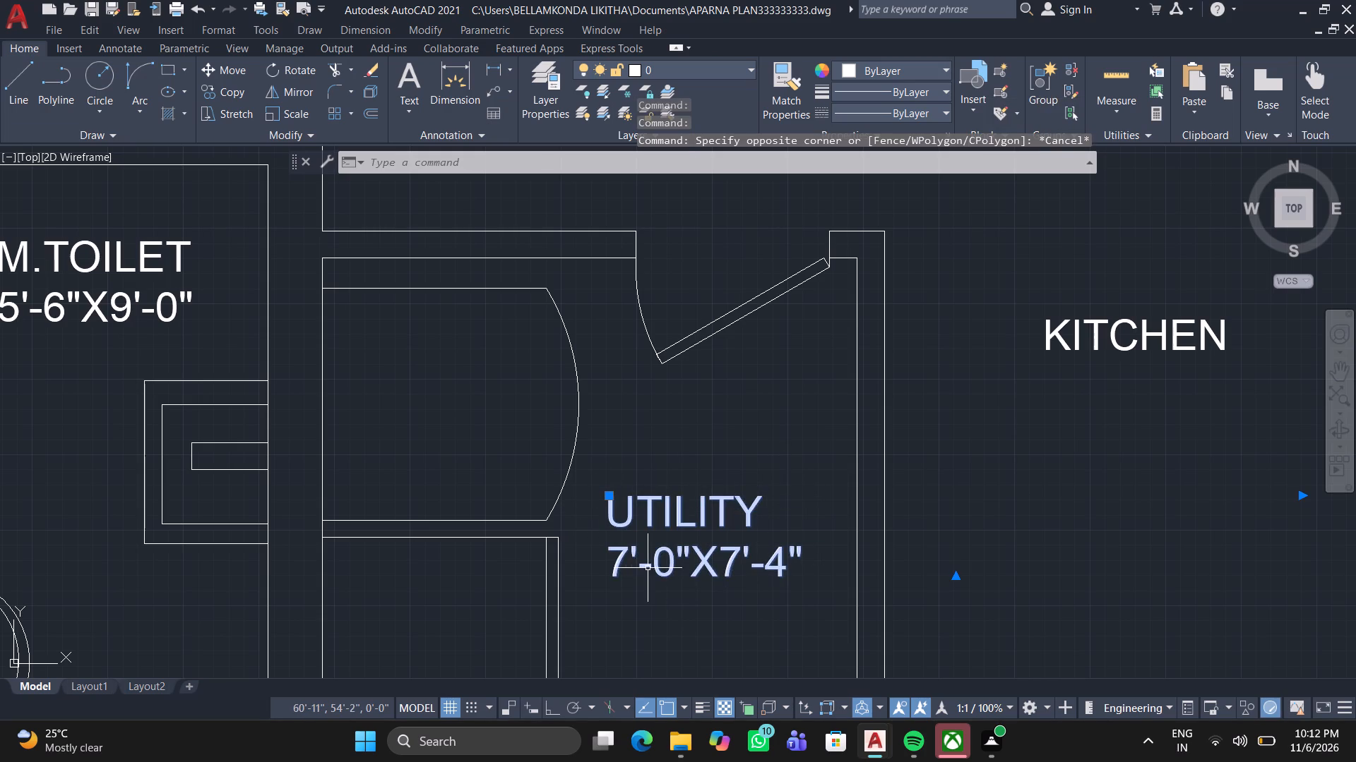
double_click(686, 499)
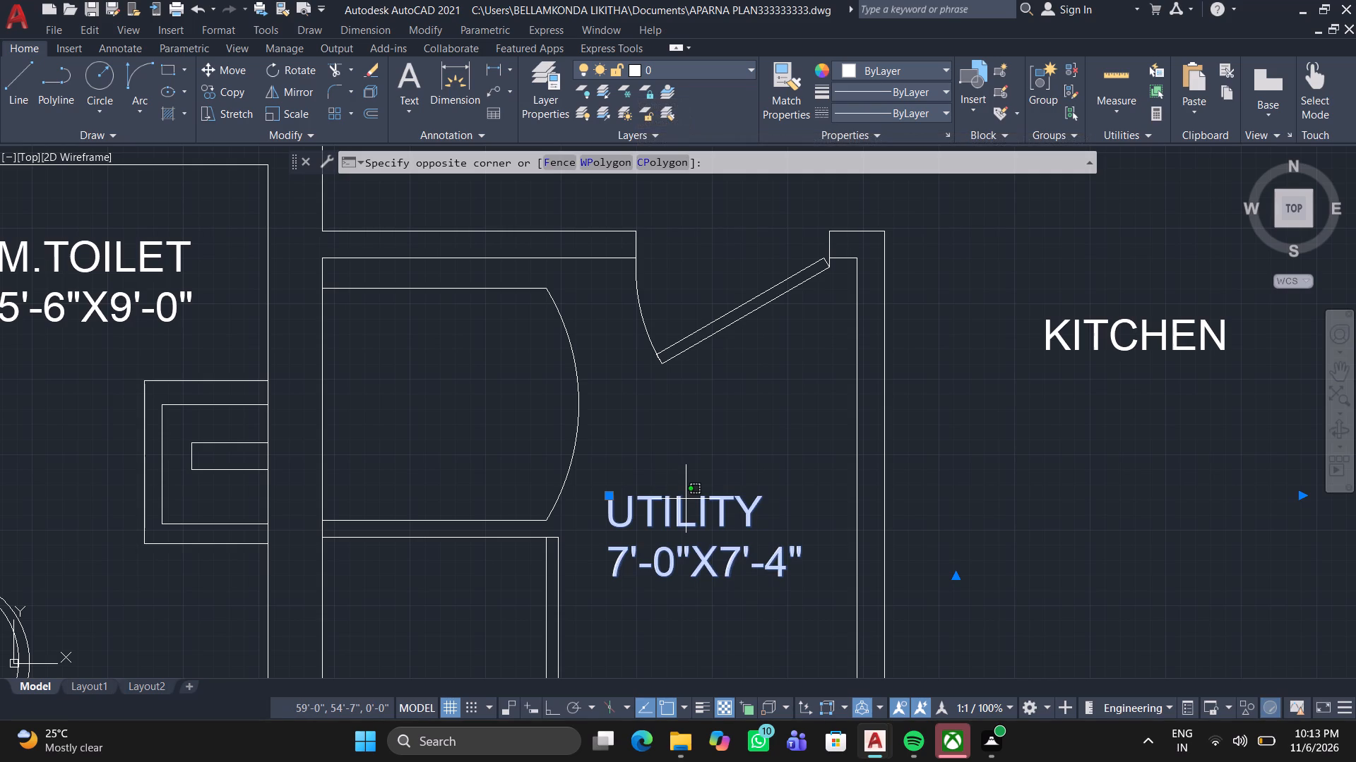
double_click(669, 507)
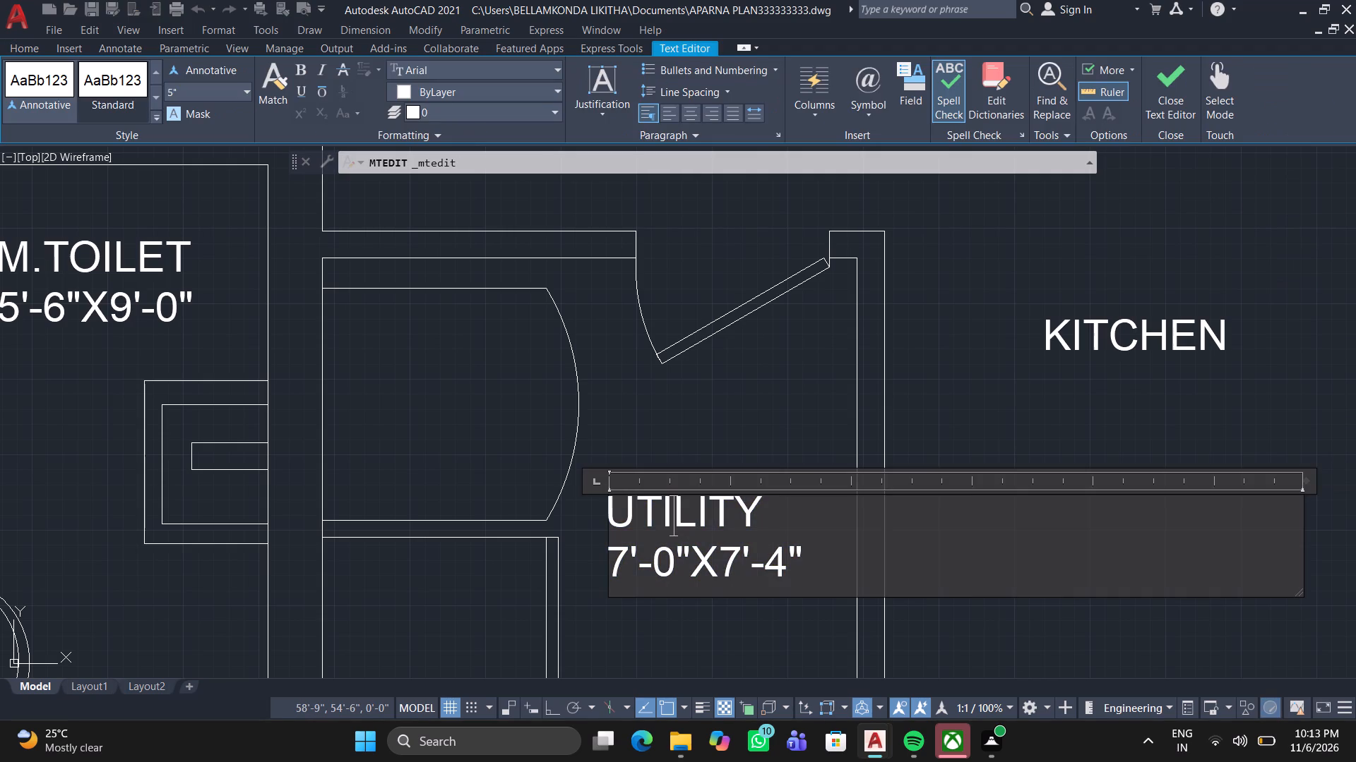
key(Left)
key(Left)
key(Left)
key(space)
key(space)
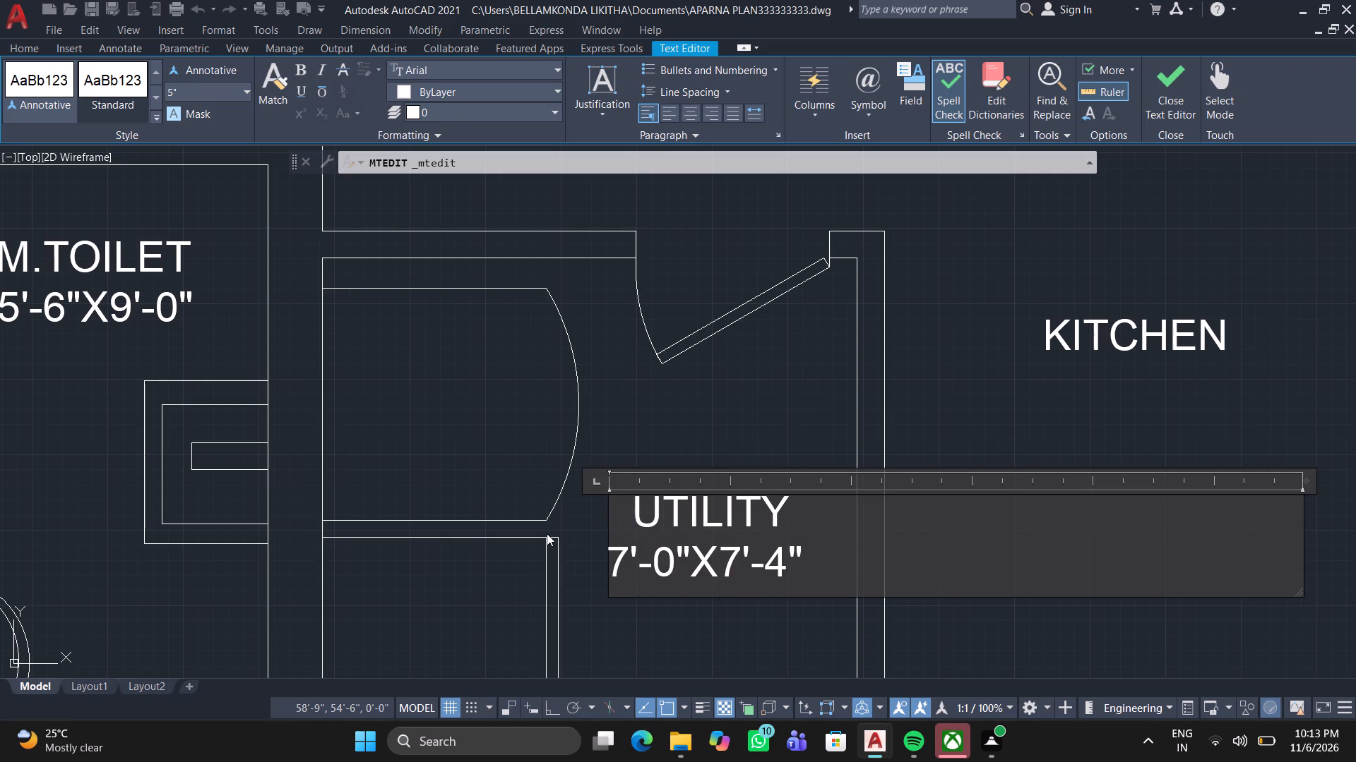
key(Right)
key(Right)
key(Right)
key(Right)
key(Right)
key(Right)
key(Right)
key(Right)
key(Up)
key(Right)
key(Right)
key(Right)
key(Right)
key(Right)
key(Right)
key(Right)
key(Left)
key(Left)
key(Left)
key(Left)
key(Left)
key(Left)
key(Right)
key(BackSpace)
key(Escape)
key(Return)
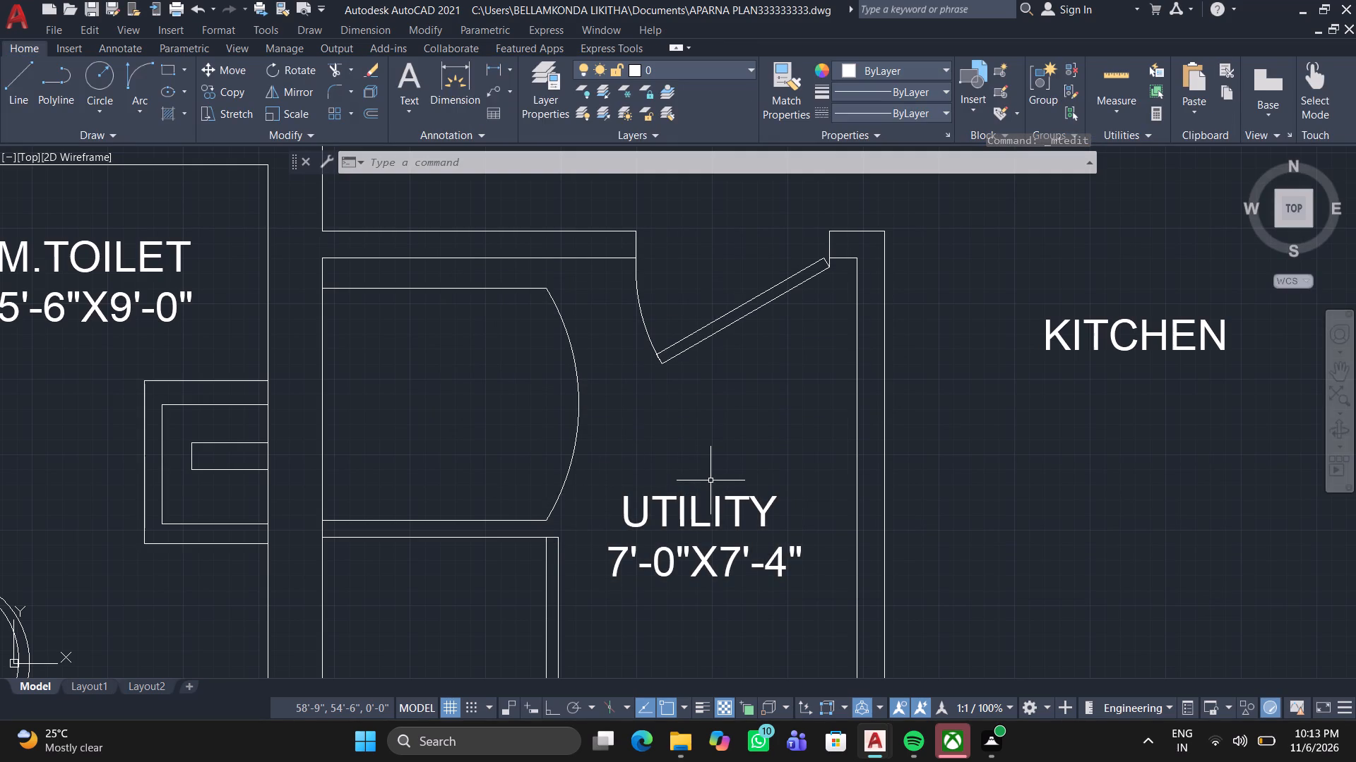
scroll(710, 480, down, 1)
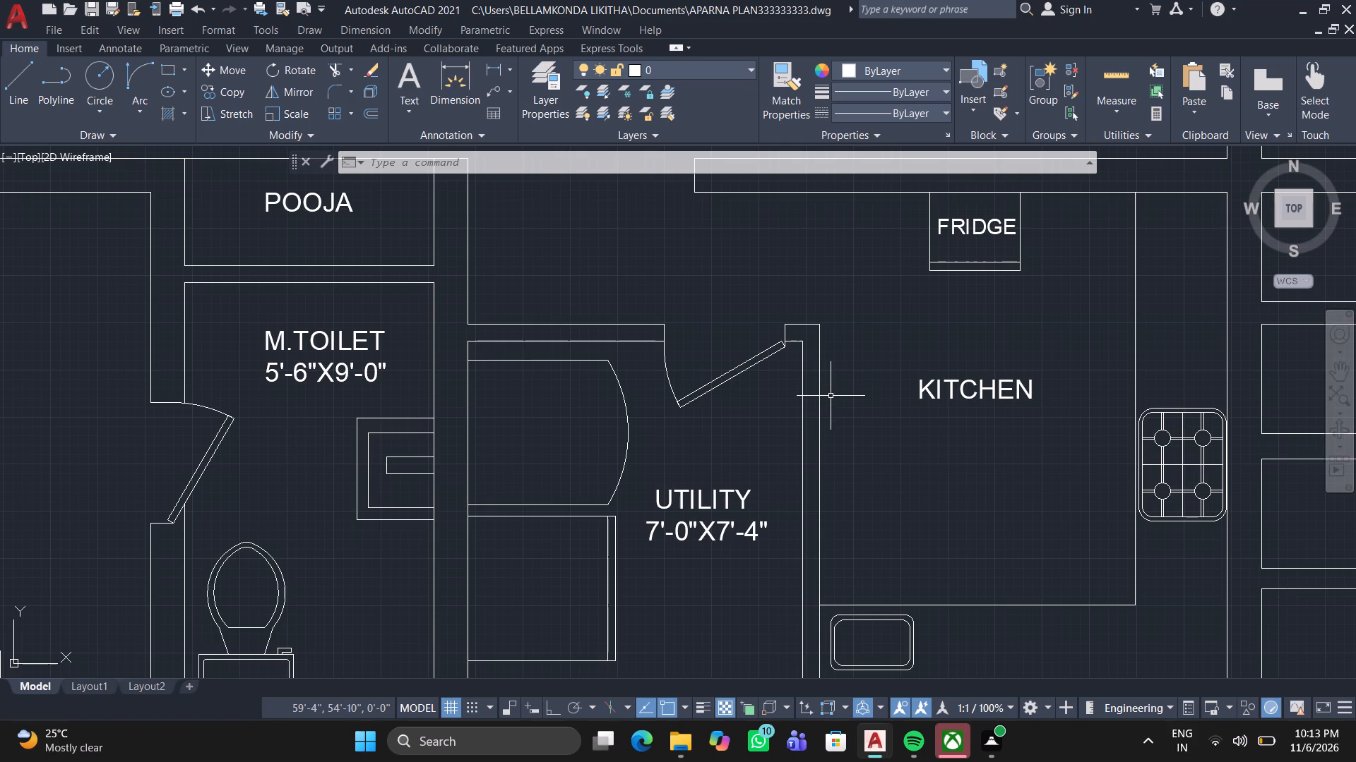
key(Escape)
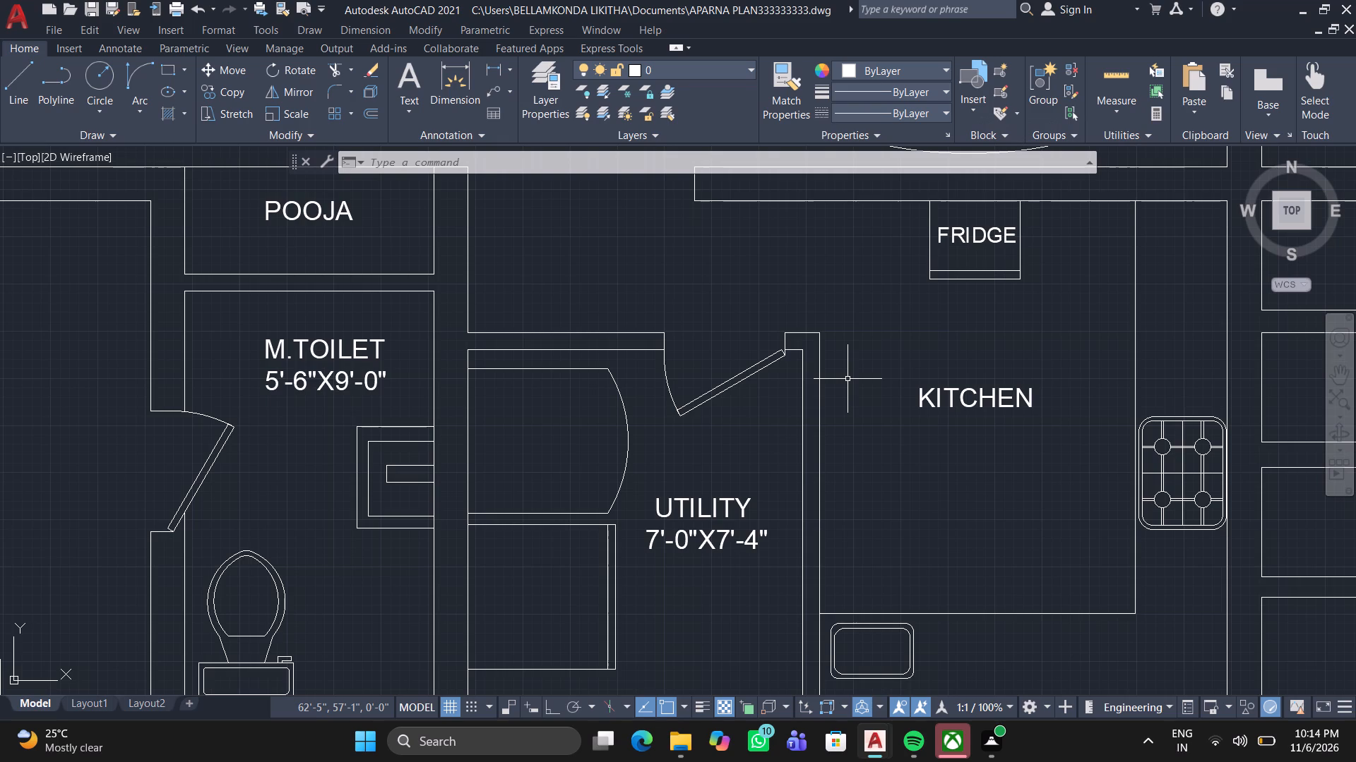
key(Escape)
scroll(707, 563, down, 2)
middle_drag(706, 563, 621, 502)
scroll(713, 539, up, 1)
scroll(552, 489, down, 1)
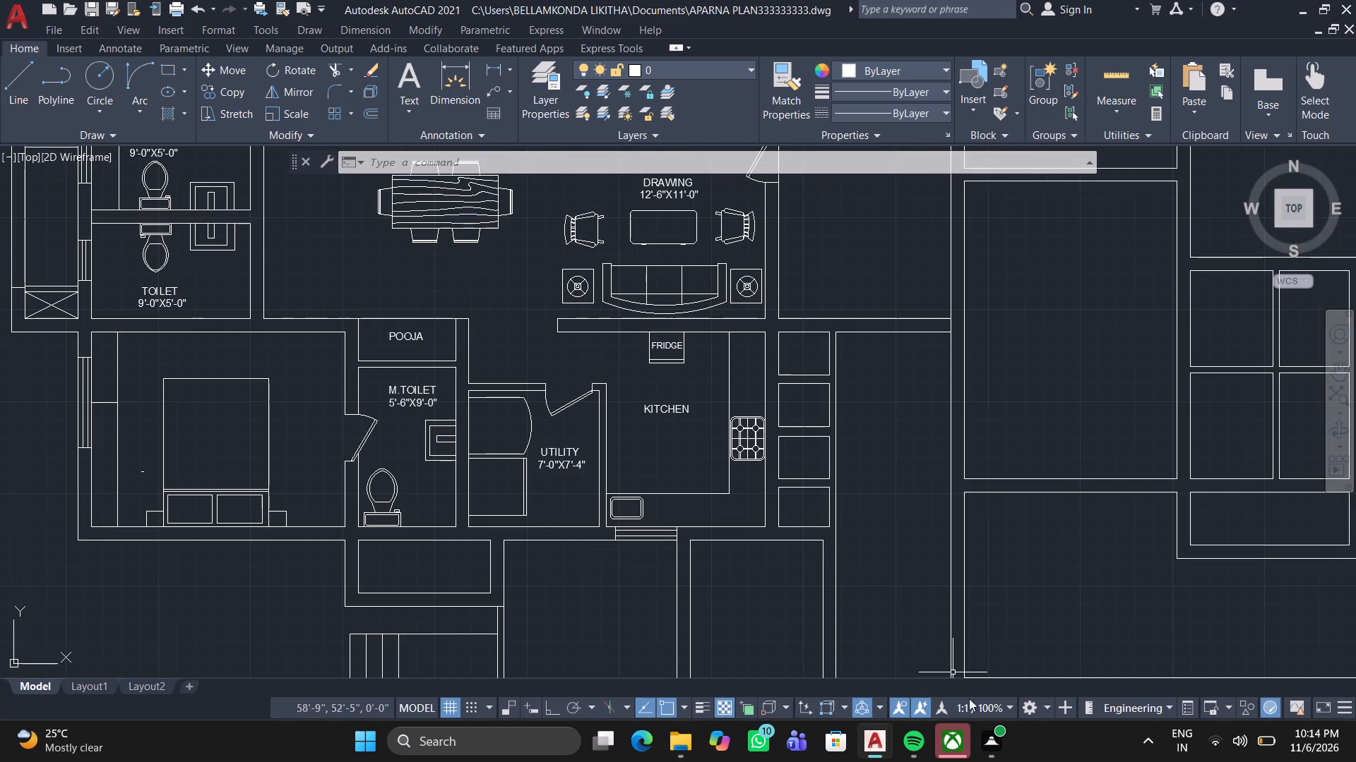
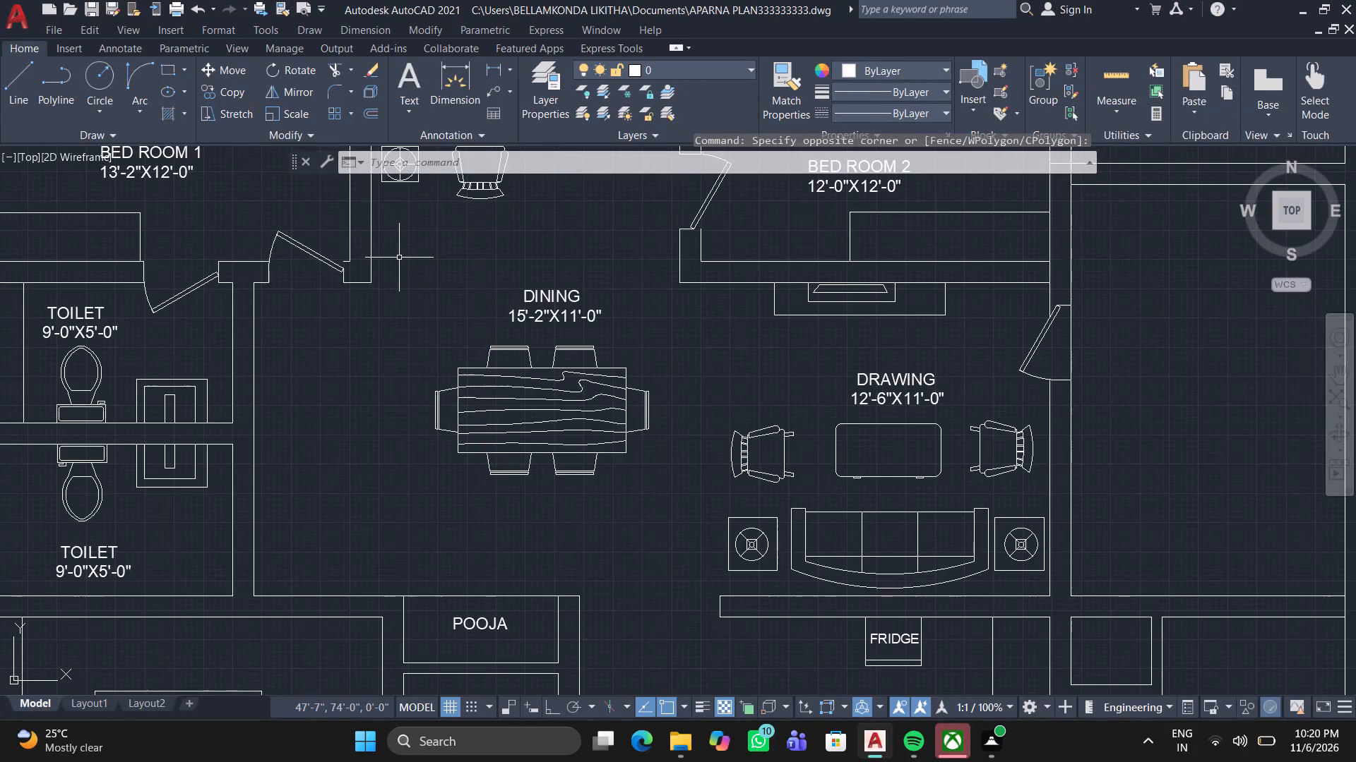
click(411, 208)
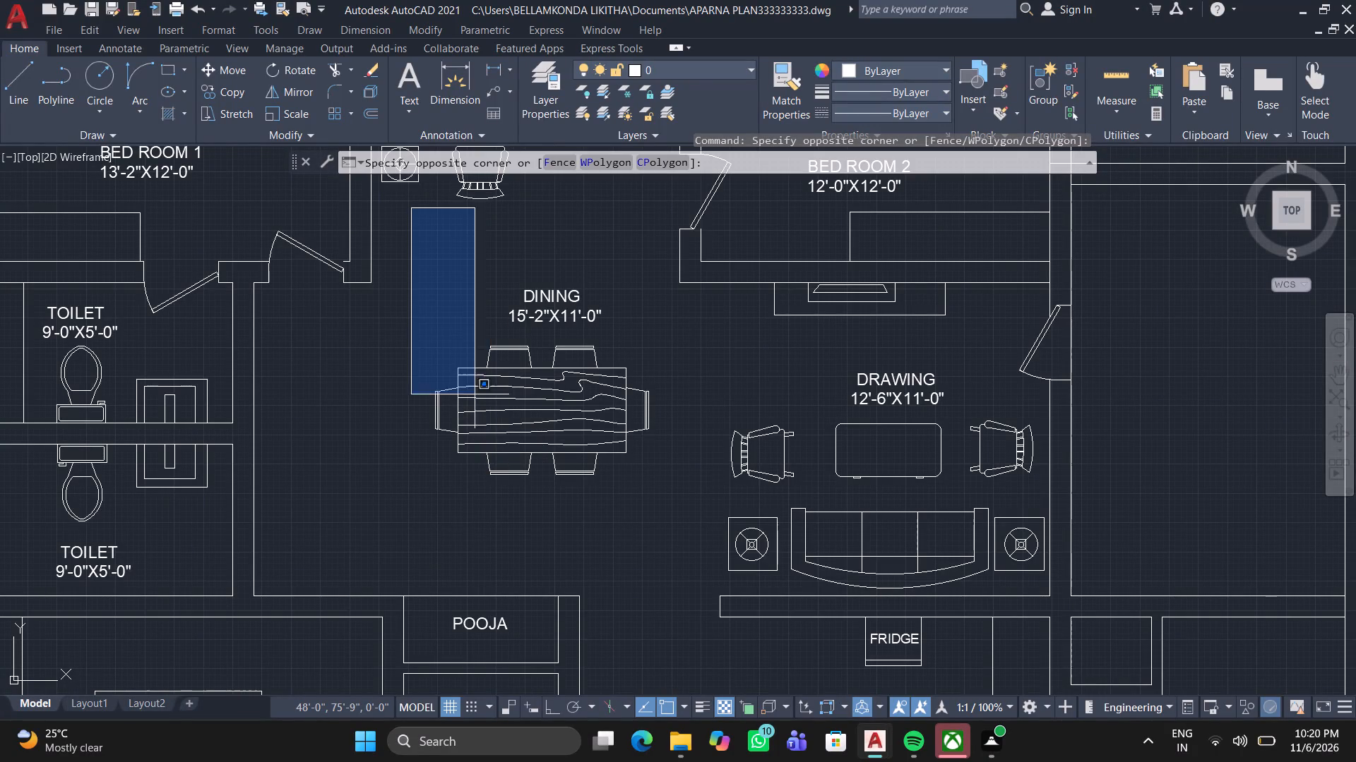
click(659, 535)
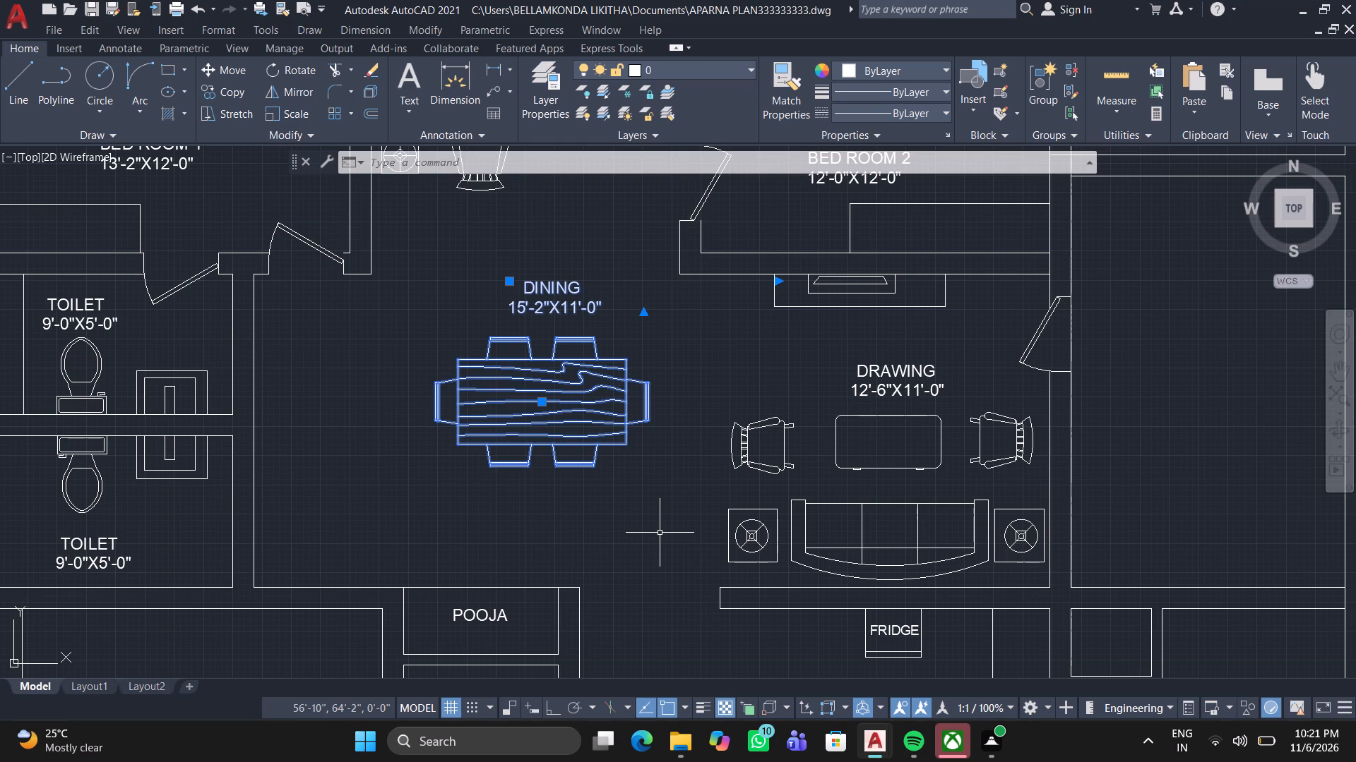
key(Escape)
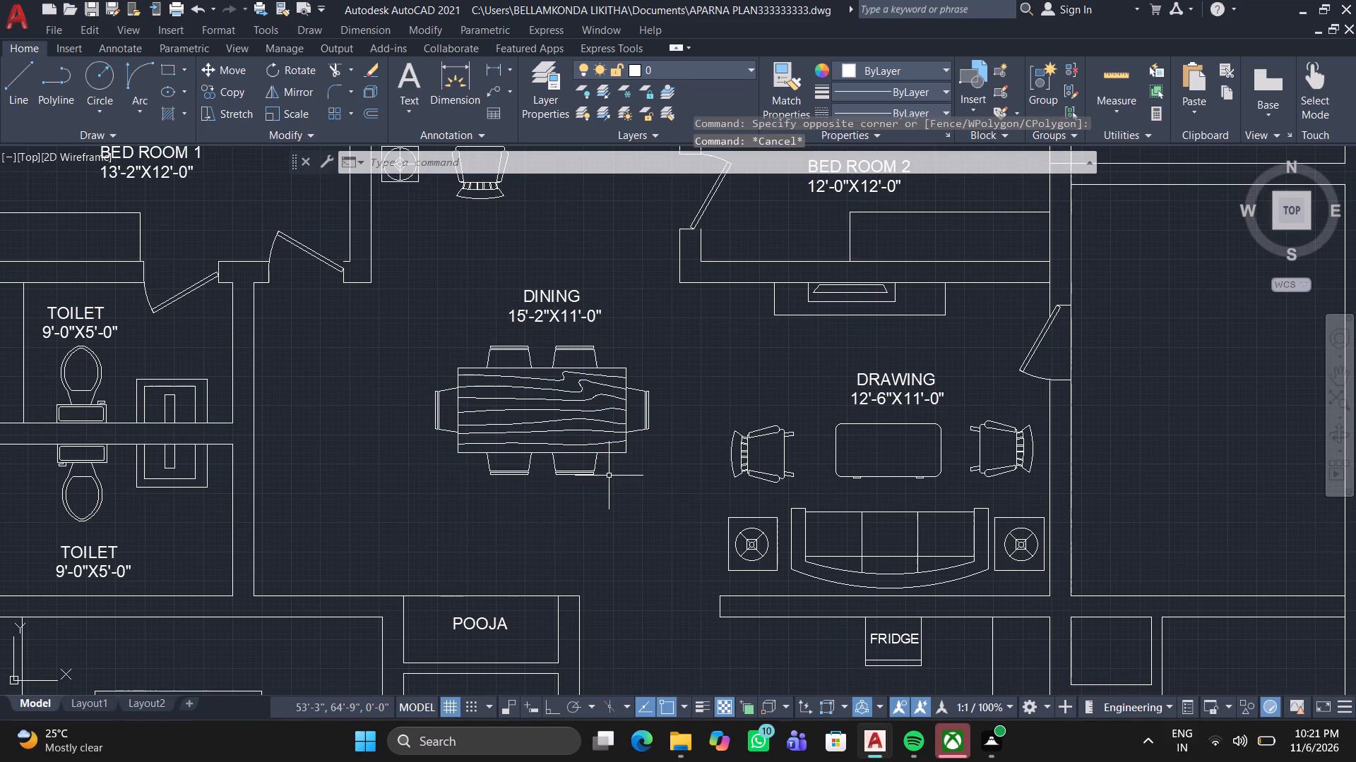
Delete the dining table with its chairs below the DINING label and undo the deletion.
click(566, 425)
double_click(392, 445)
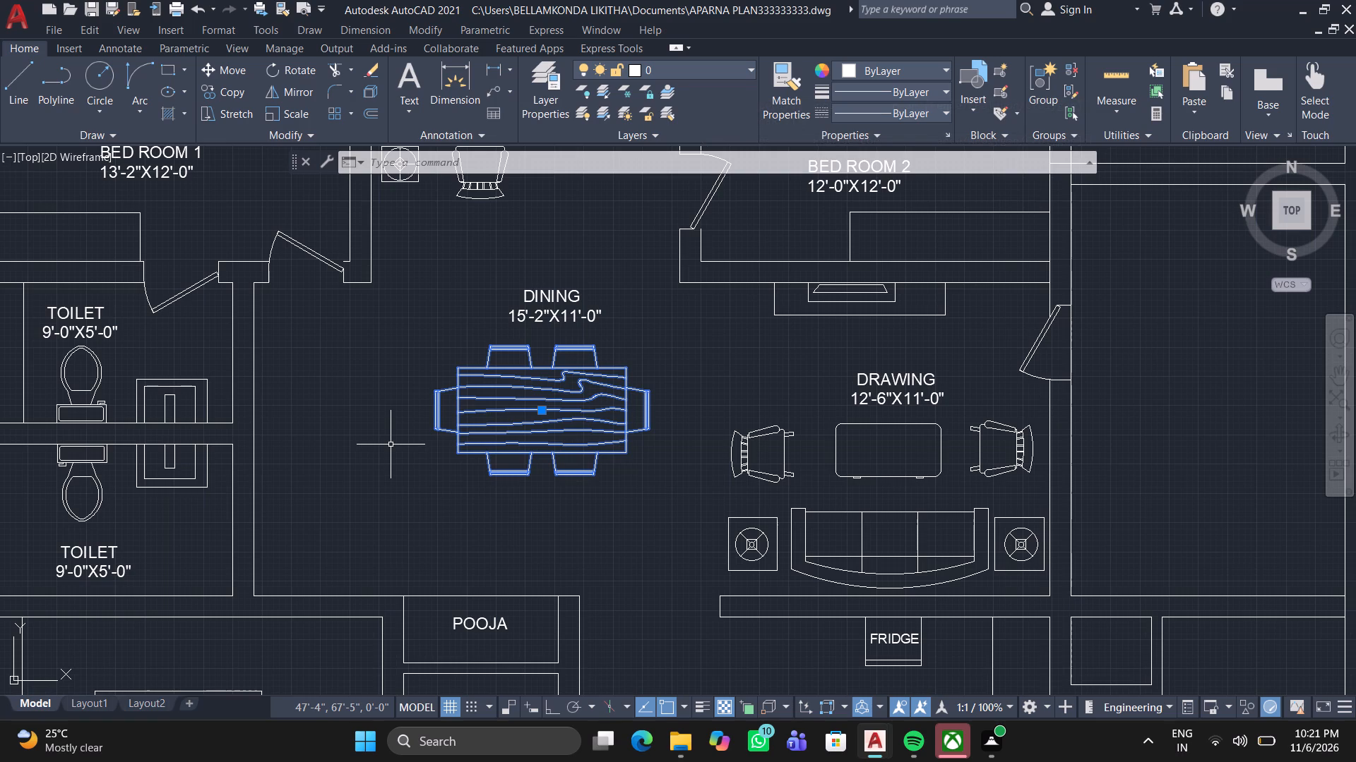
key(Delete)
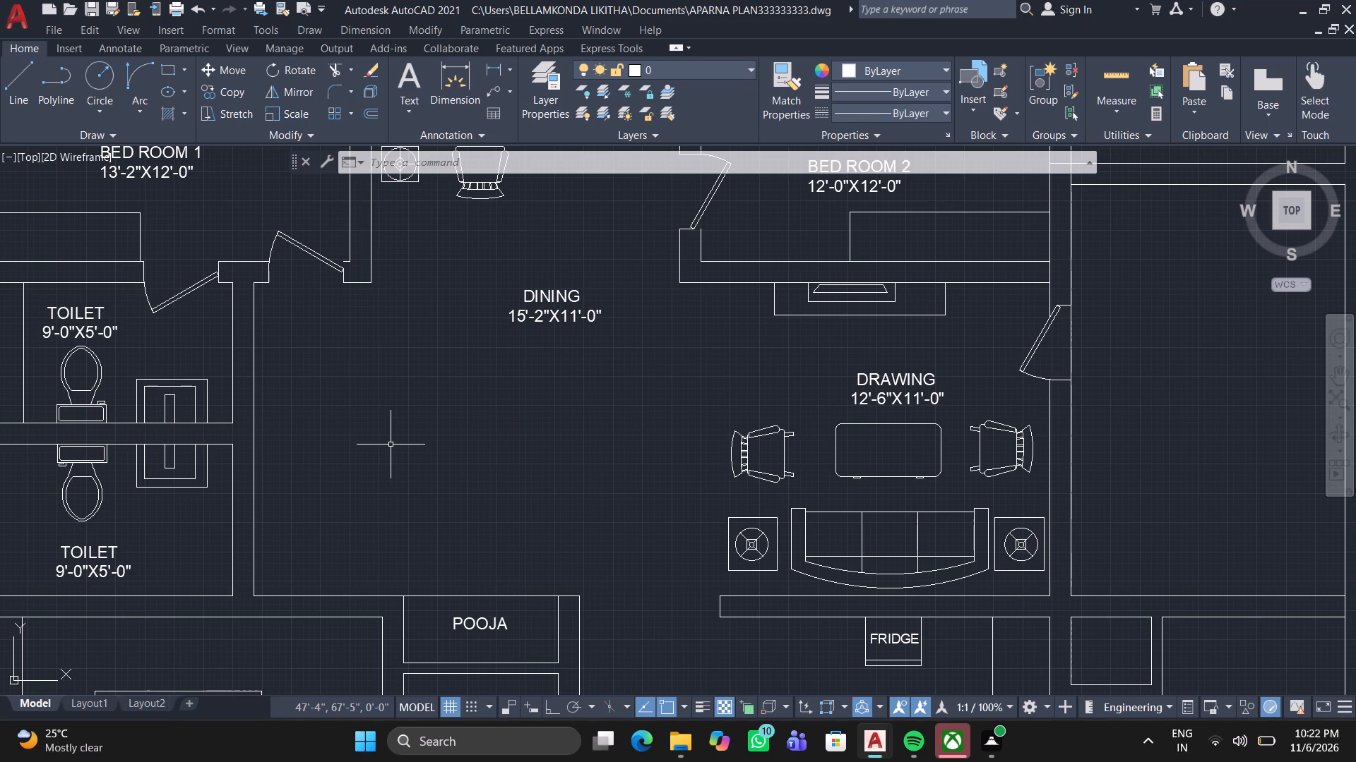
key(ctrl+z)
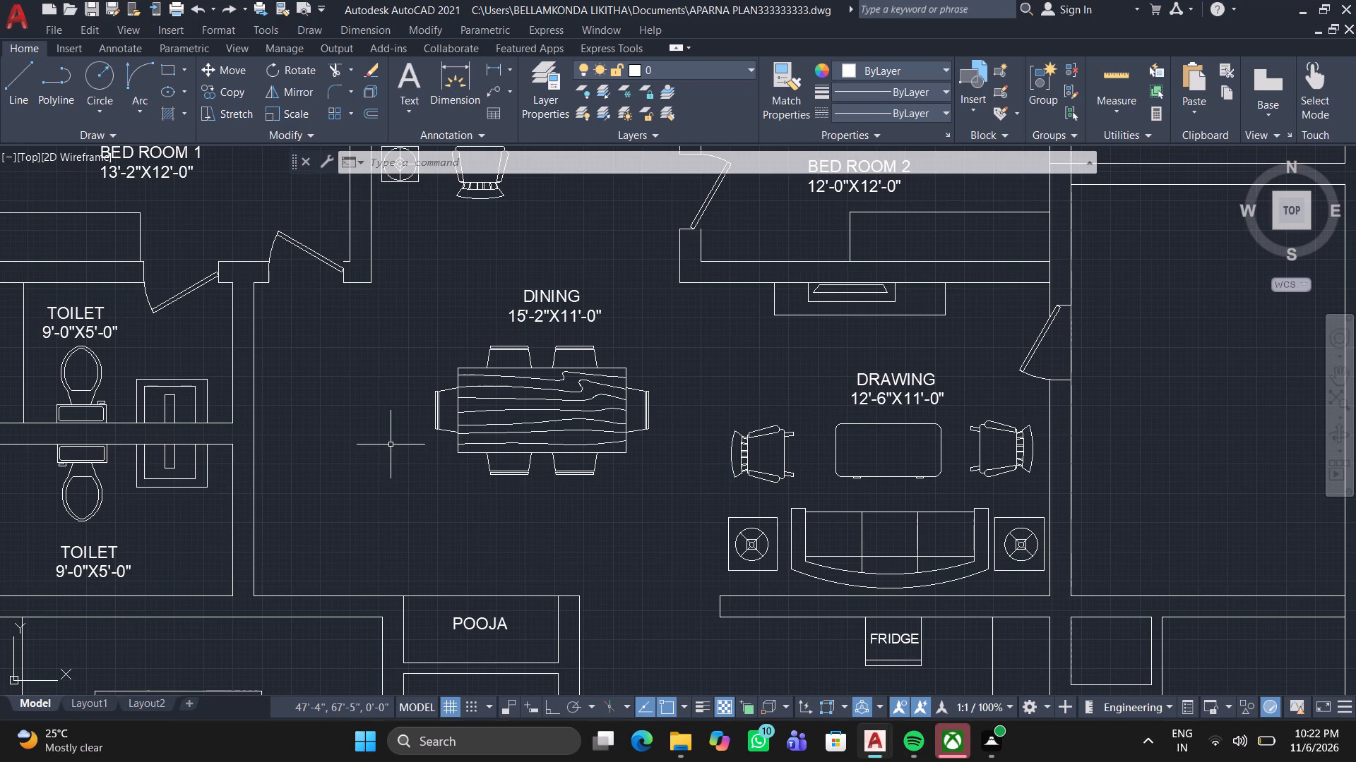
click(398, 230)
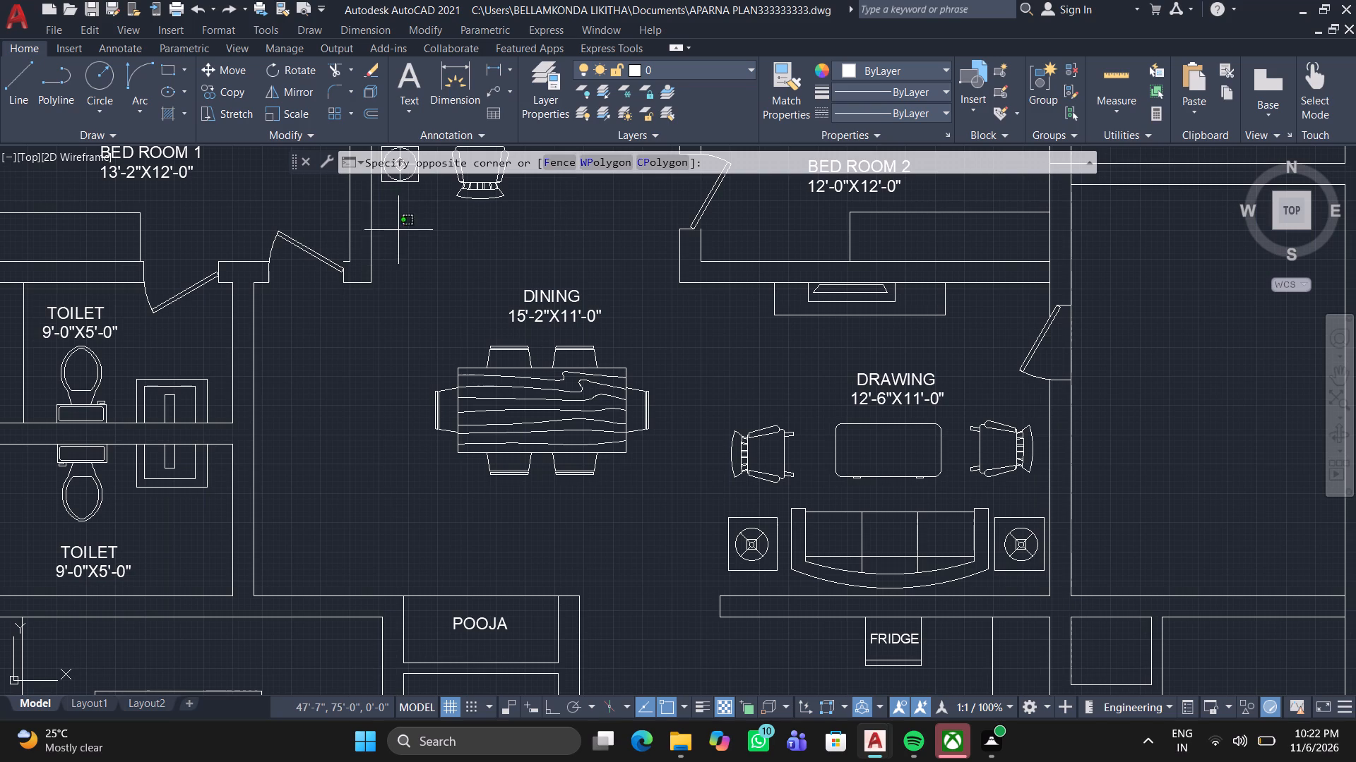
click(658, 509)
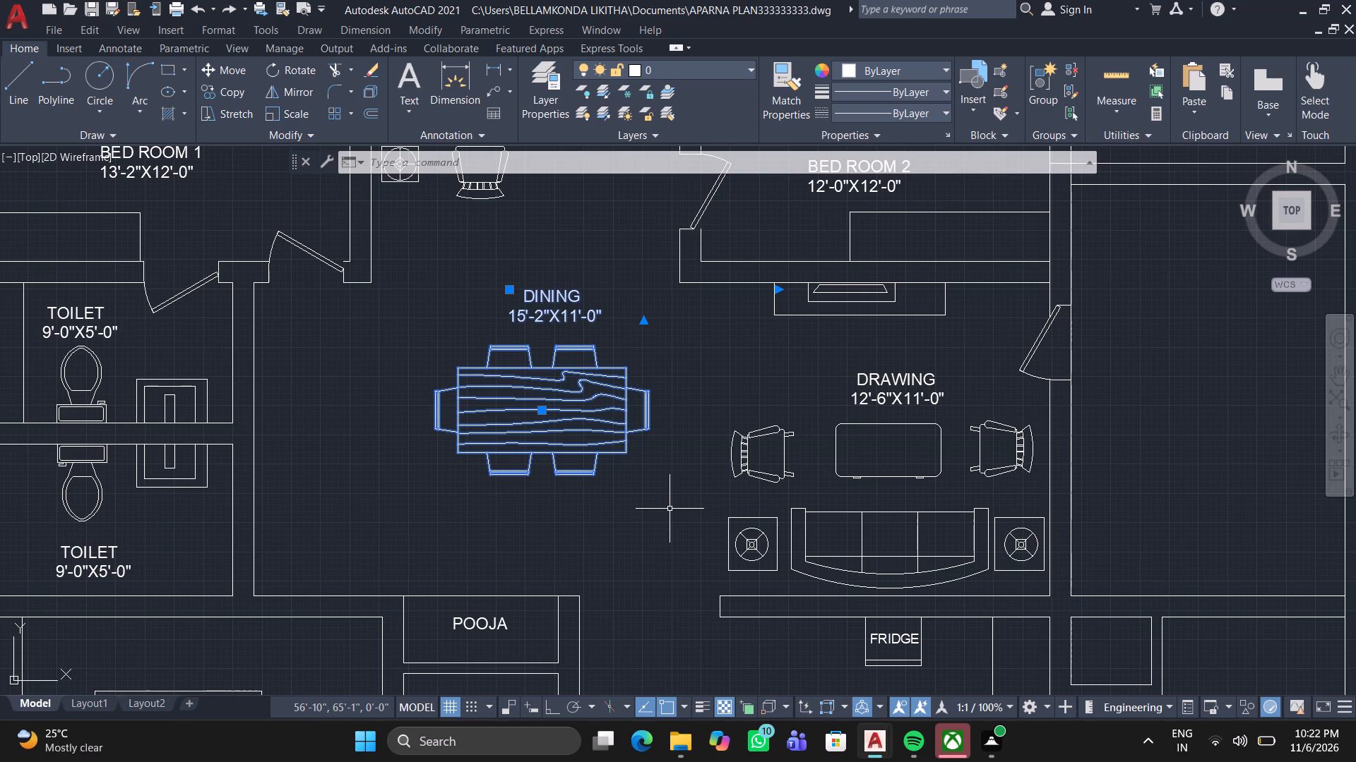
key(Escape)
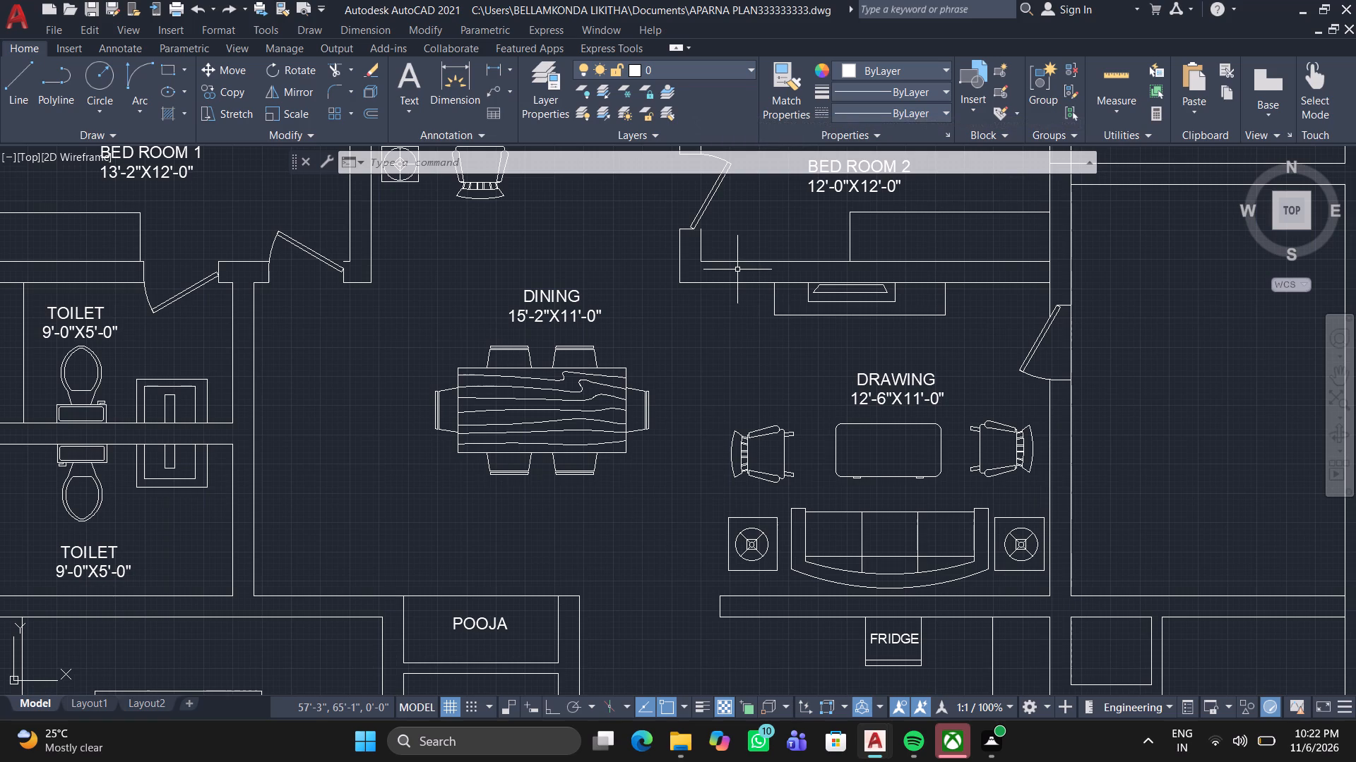
Draw a rectangular window outline about 5'-8" wide across the thickness of BED ROOM 2's upper wall, above the bed, with Ortho on.
scroll(732, 353, down, 3)
middle_drag(777, 385, 655, 452)
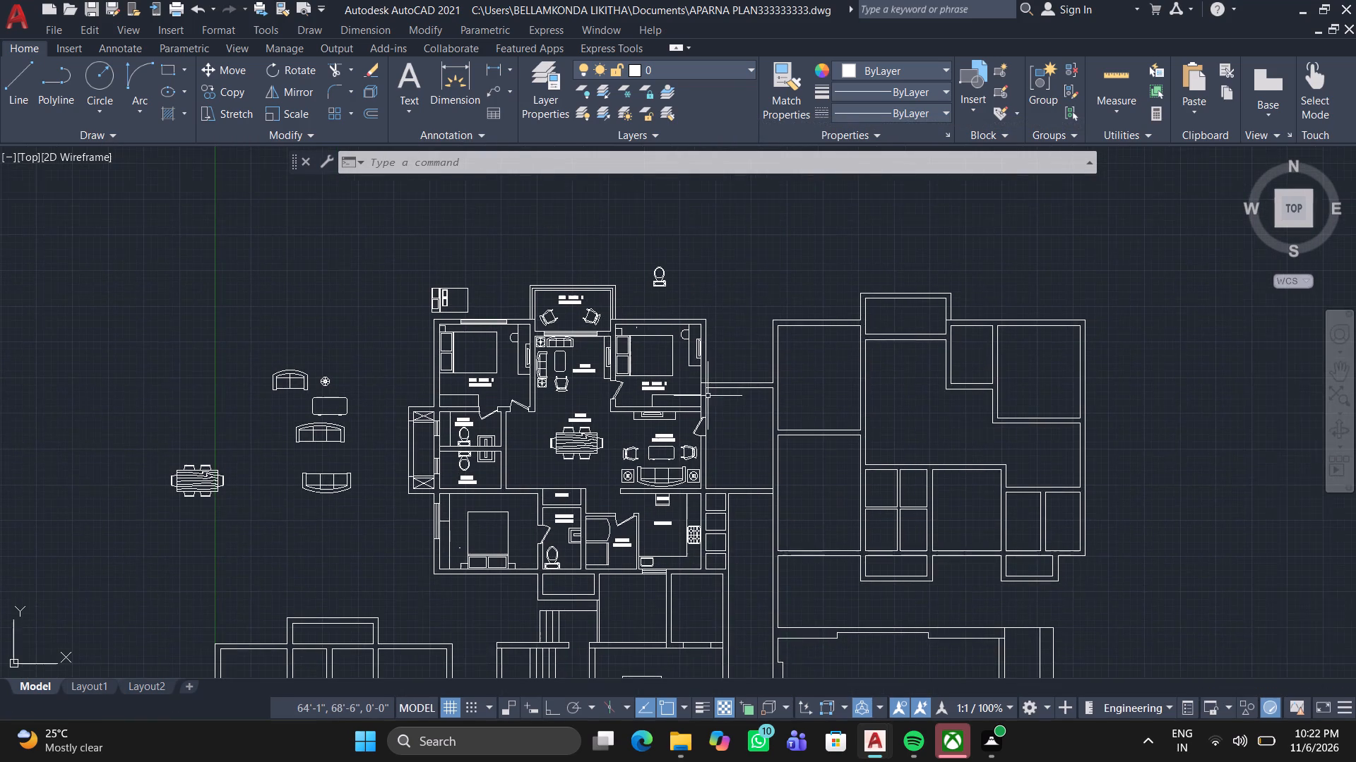
scroll(666, 301, up, 3)
scroll(658, 240, down, 1)
middle_drag(658, 241, 656, 315)
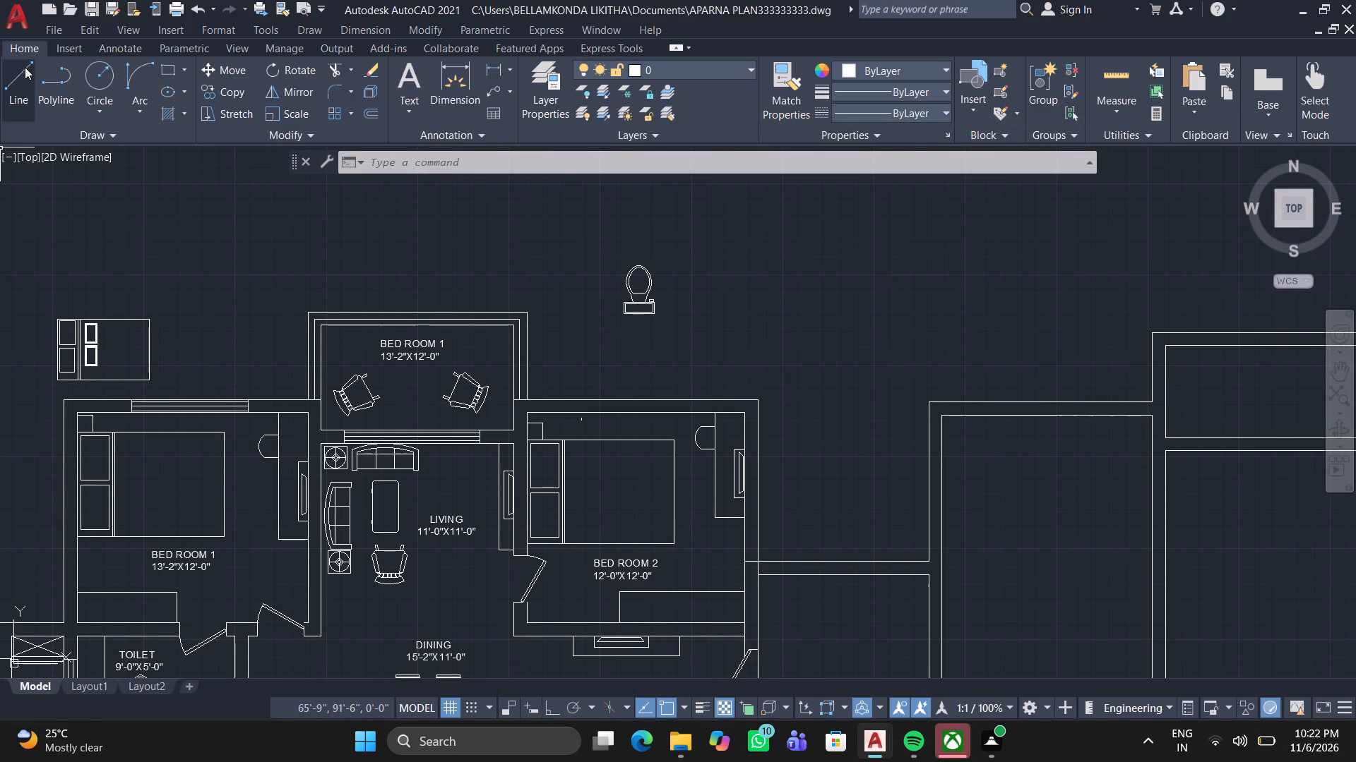
double_click(25, 67)
scroll(557, 409, up, 1)
click(557, 409)
click(558, 394)
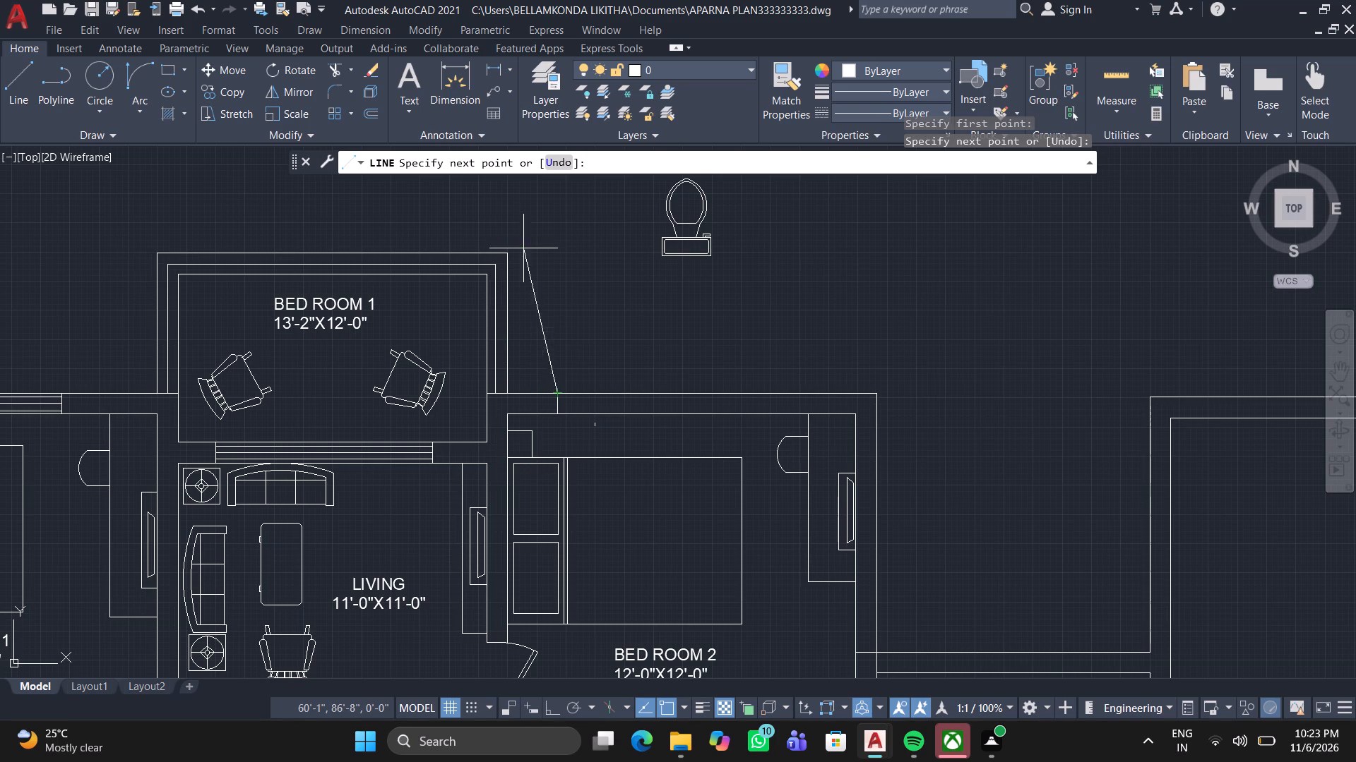
key(F8)
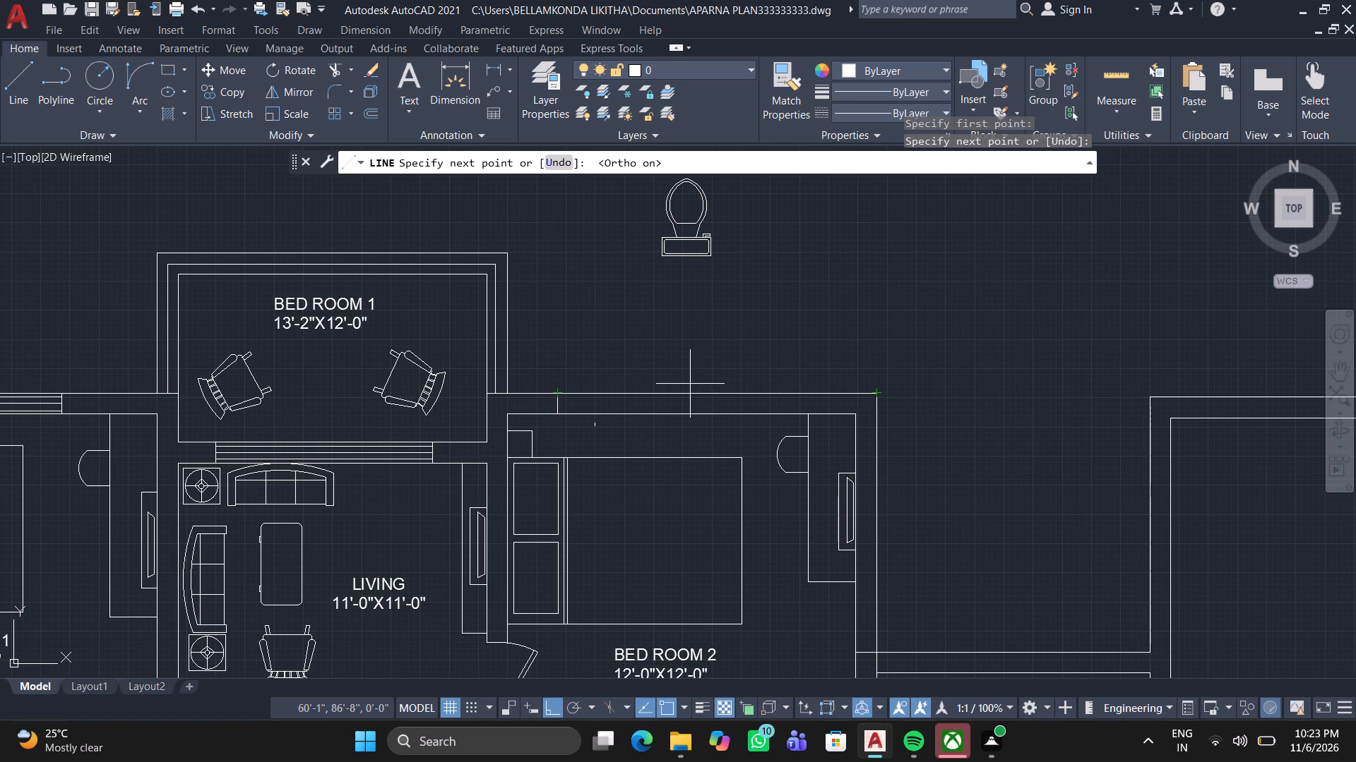
click(714, 394)
scroll(713, 420, up, 2)
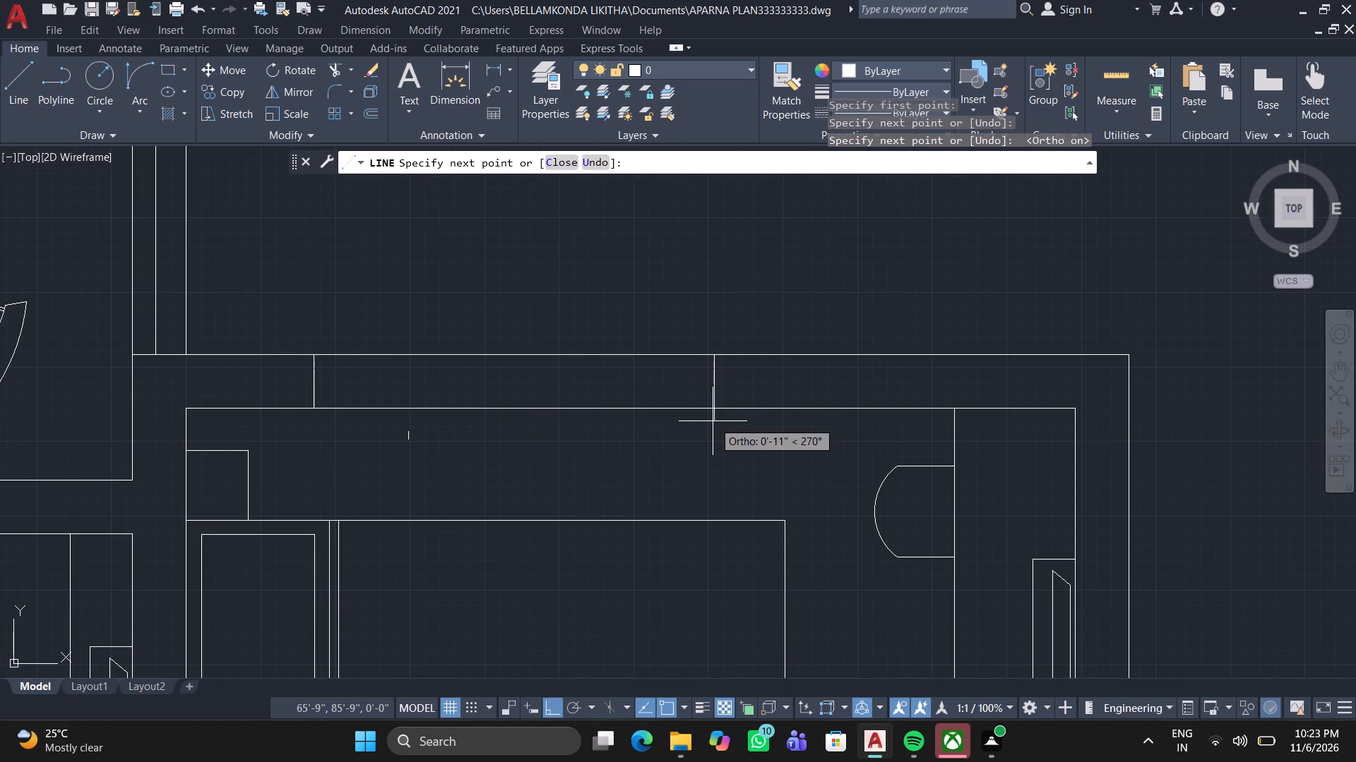
click(713, 421)
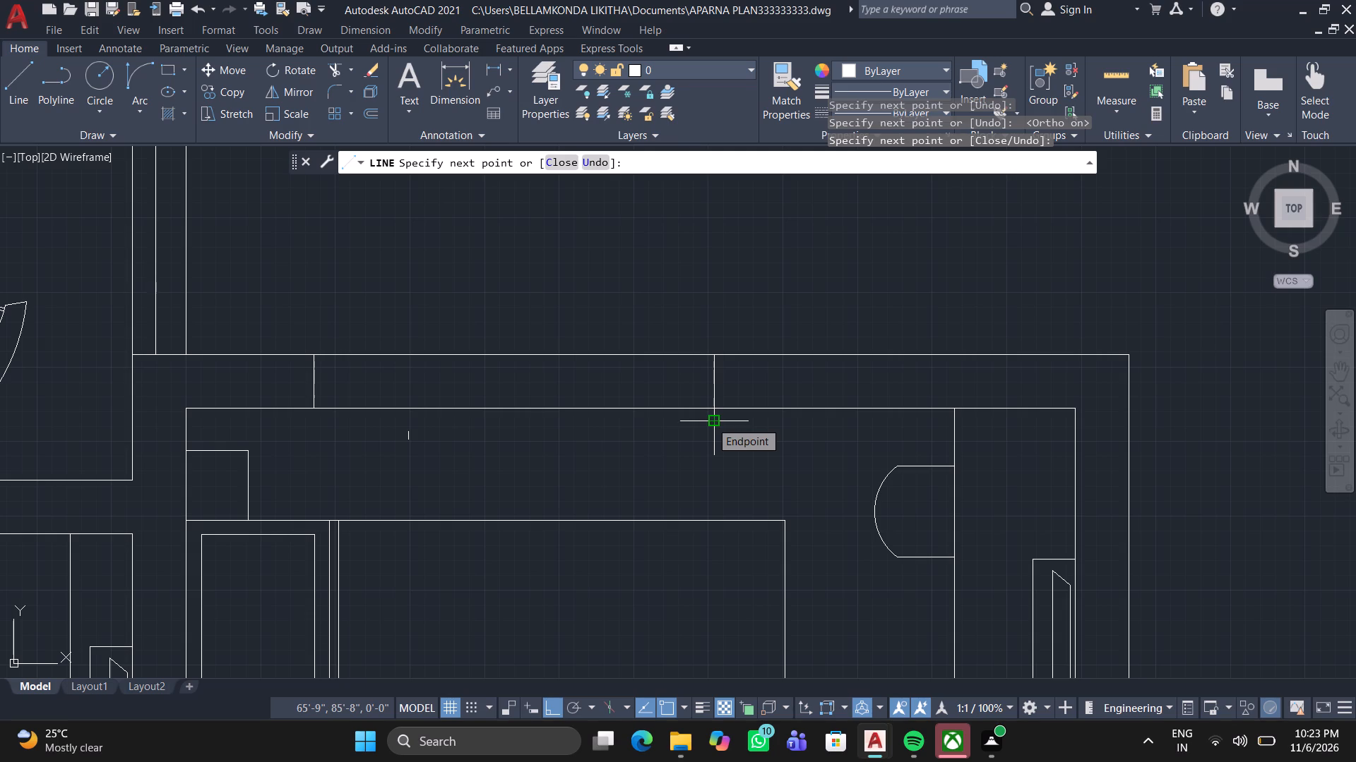
scroll(710, 421, up, 1)
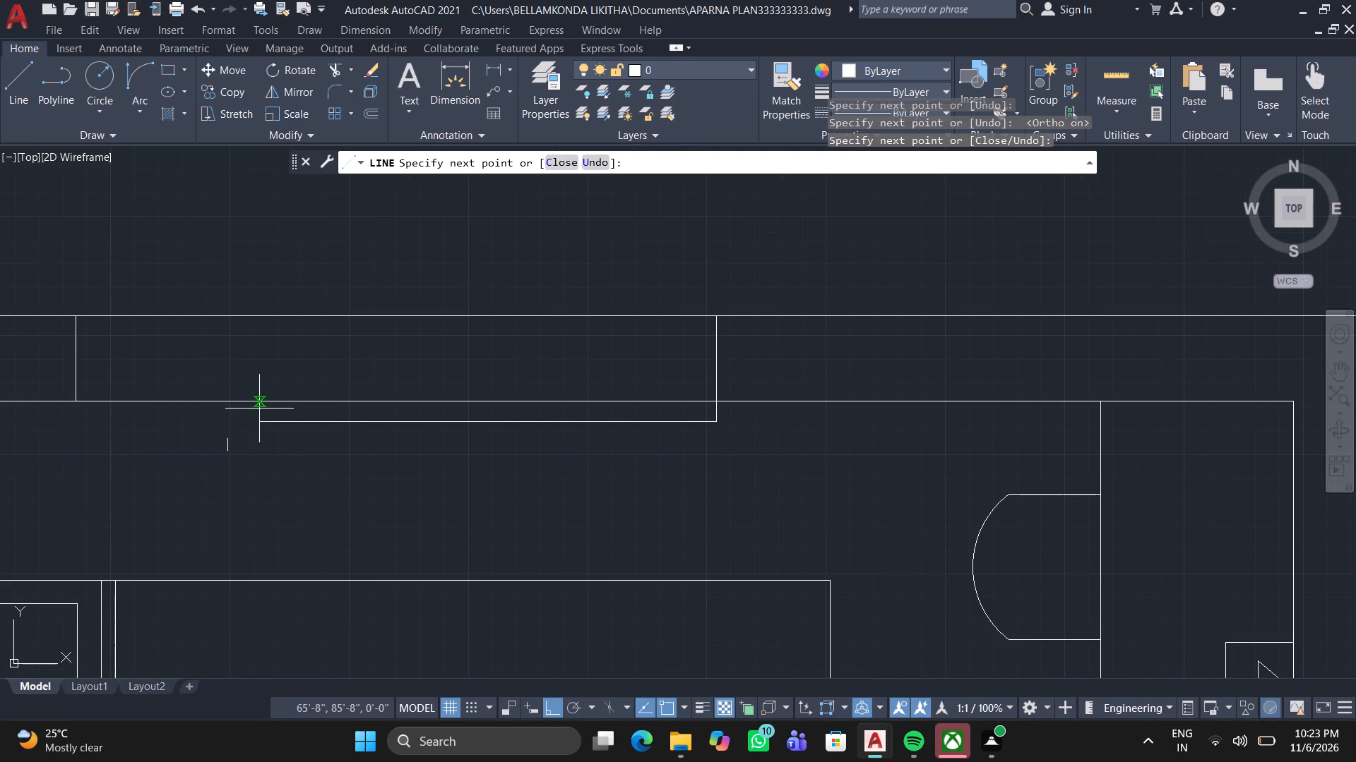
key(ctrl+z)
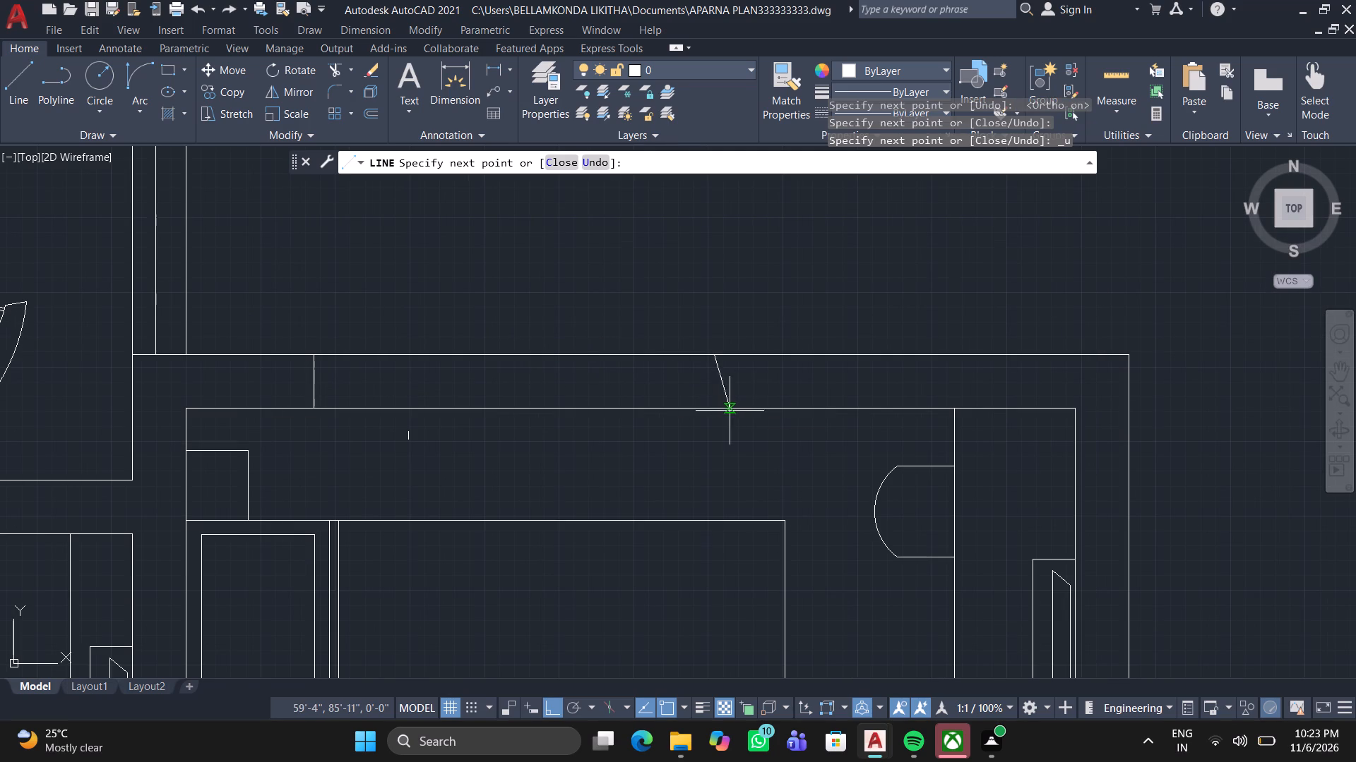
drag(715, 411, 699, 407)
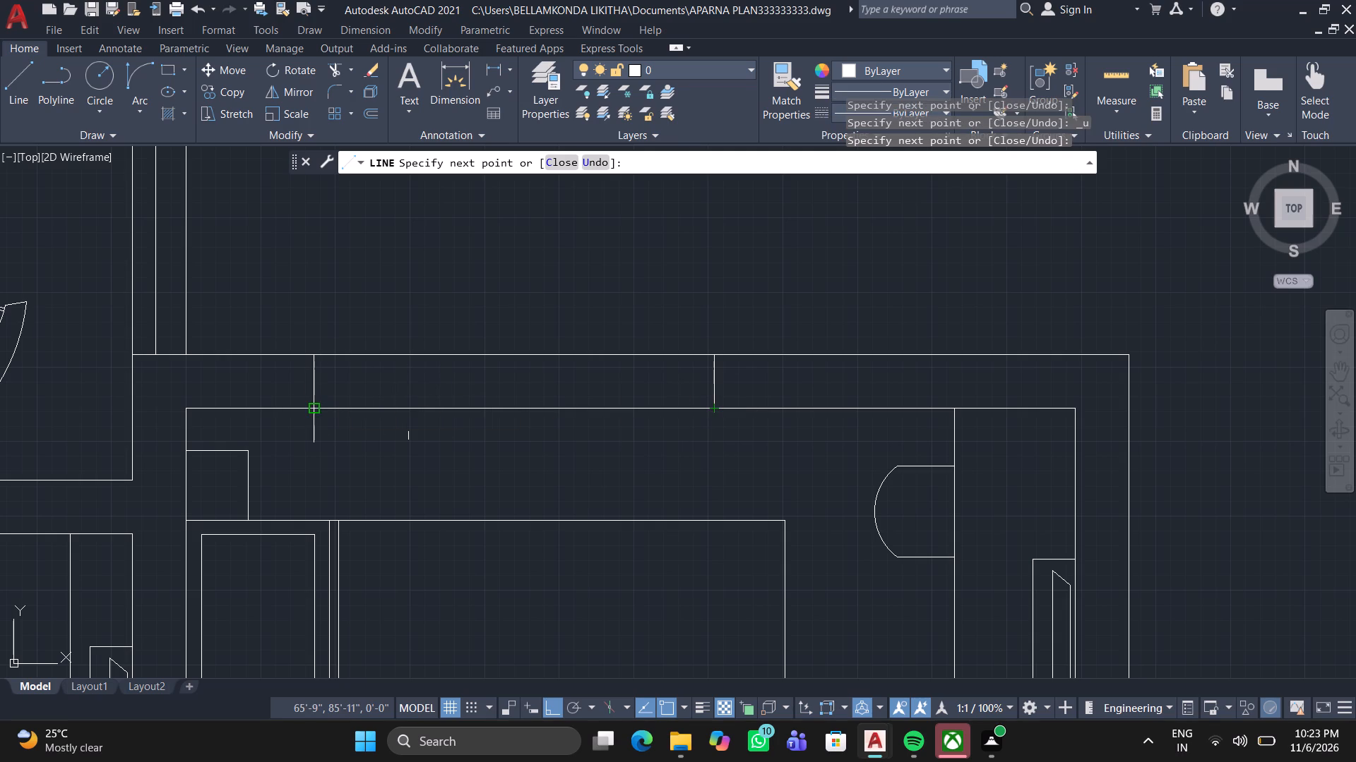
click(319, 411)
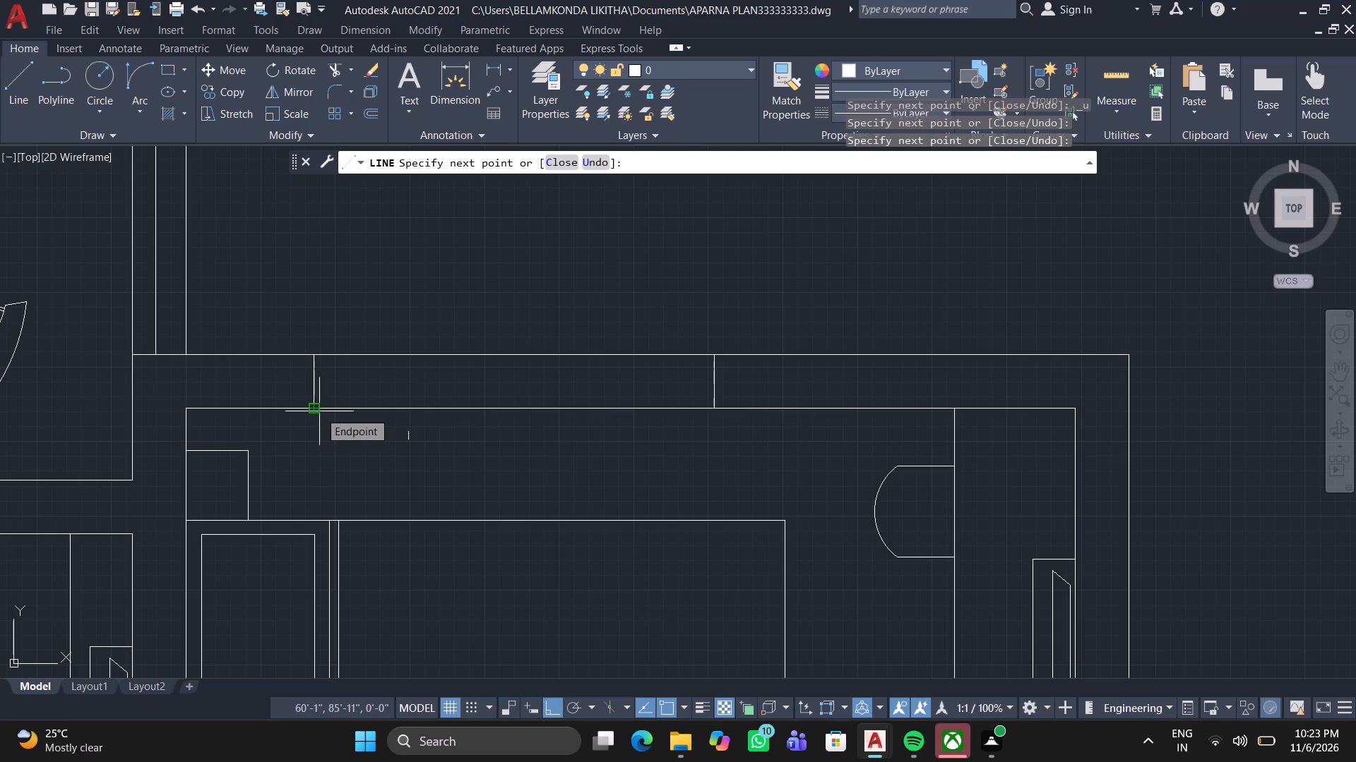
key(space)
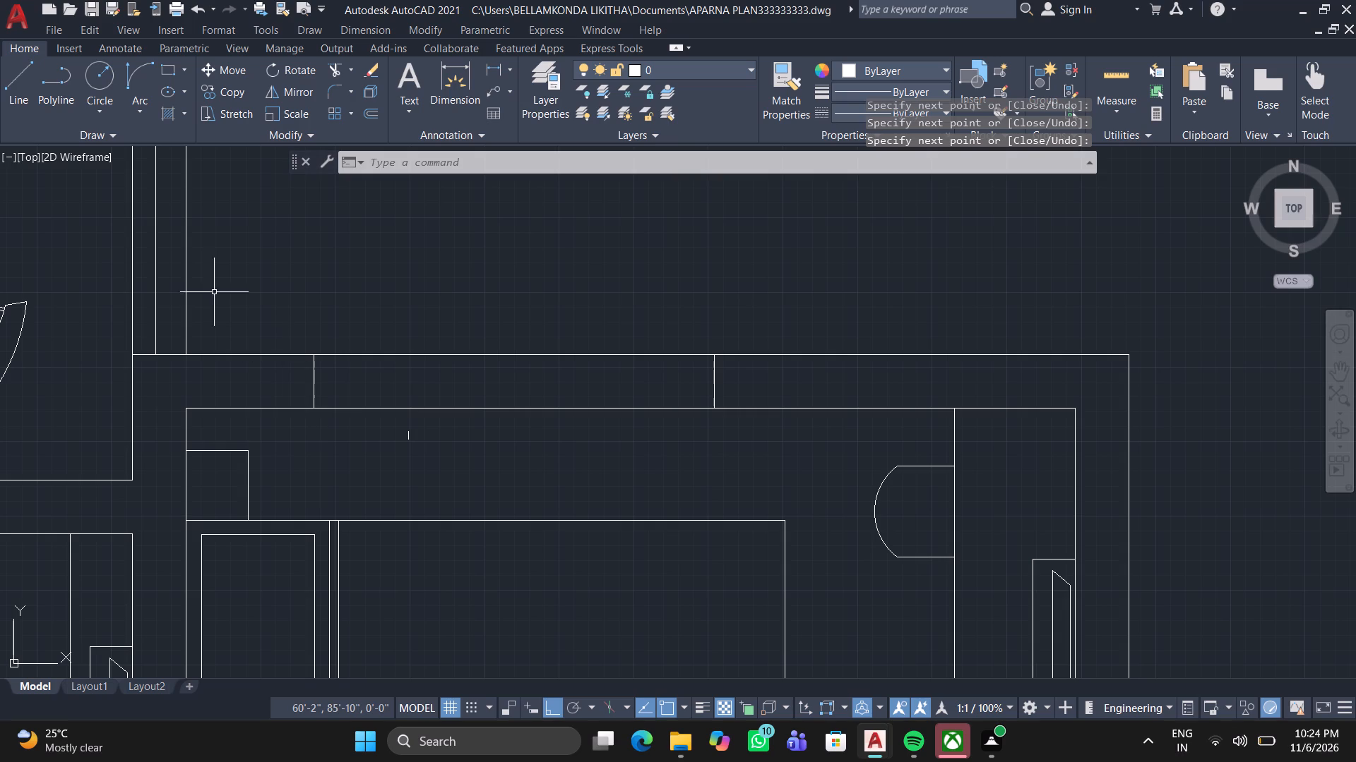
Draw three horizontal pane lines between the ends of the window outline in BED ROOM 2's upper wall.
click(11, 80)
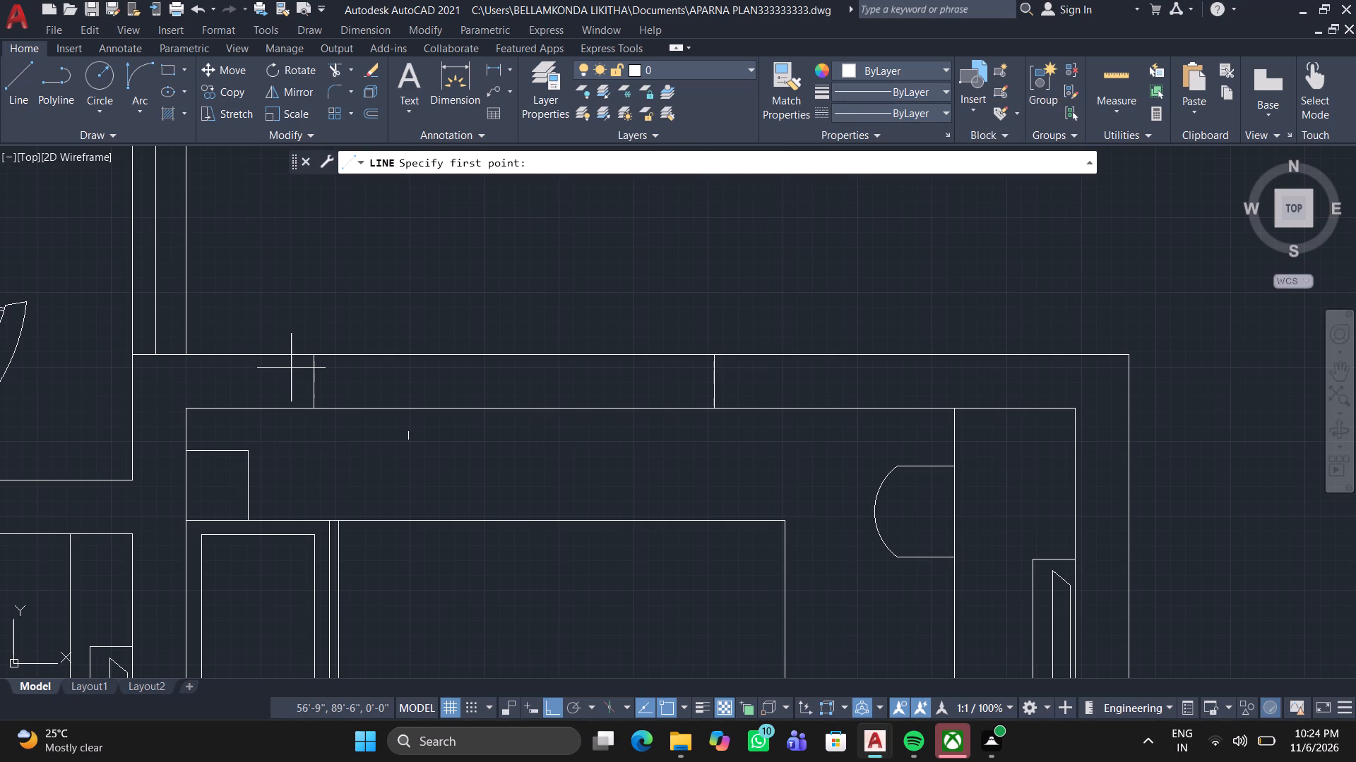
click(310, 370)
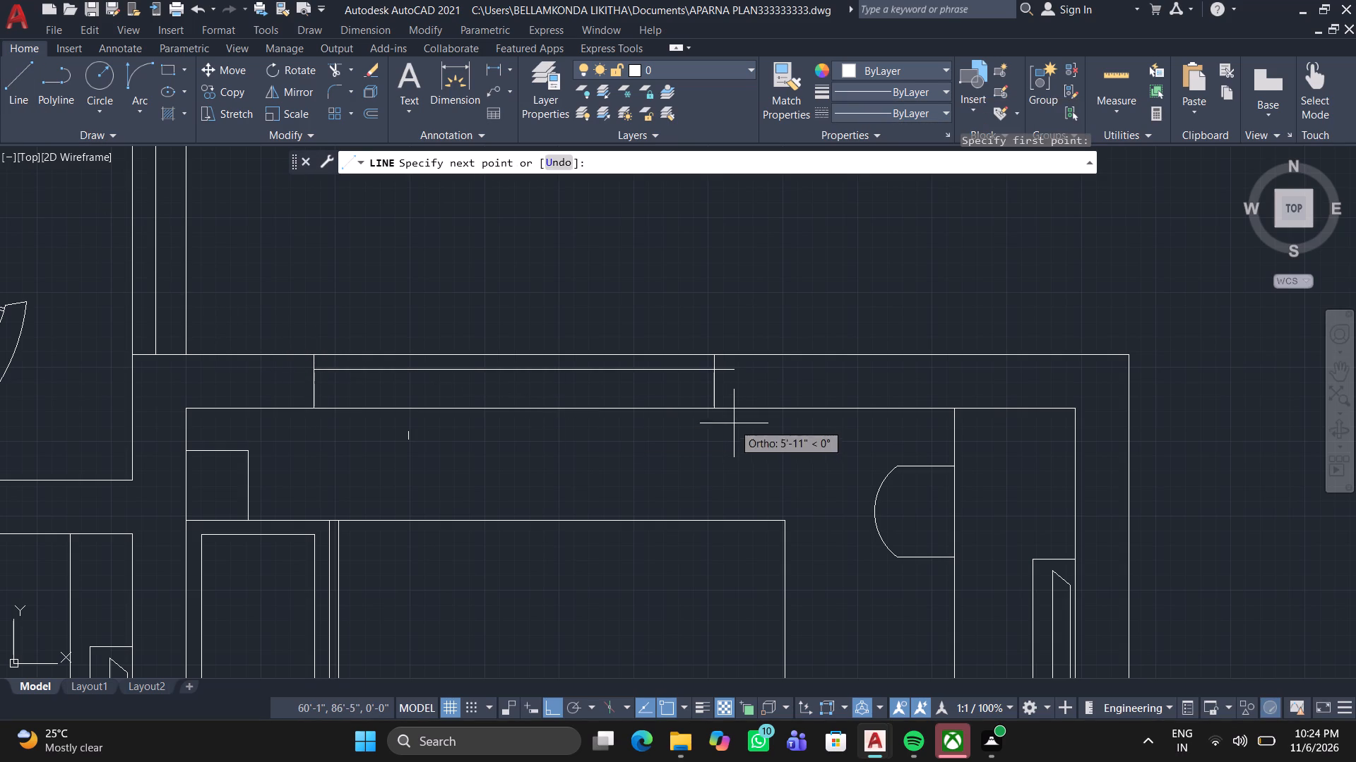
click(718, 369)
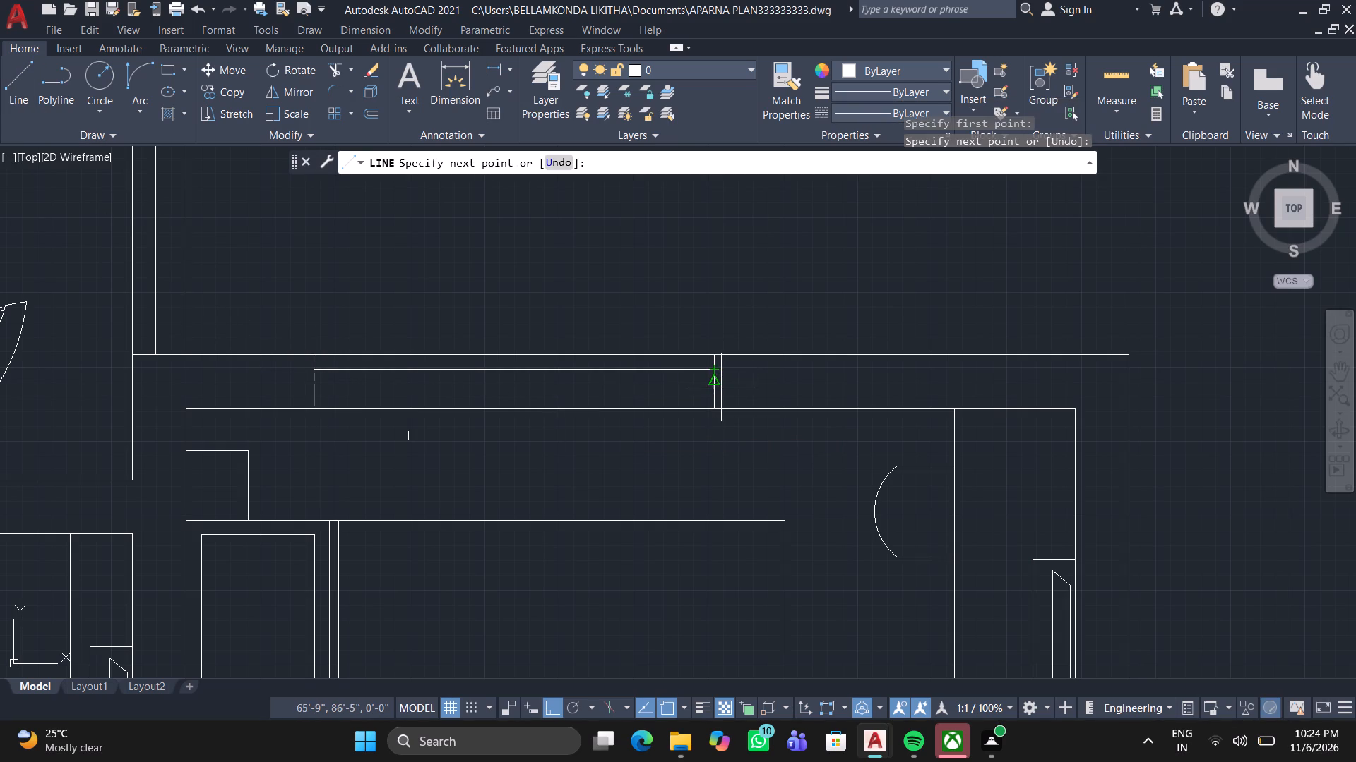
click(718, 392)
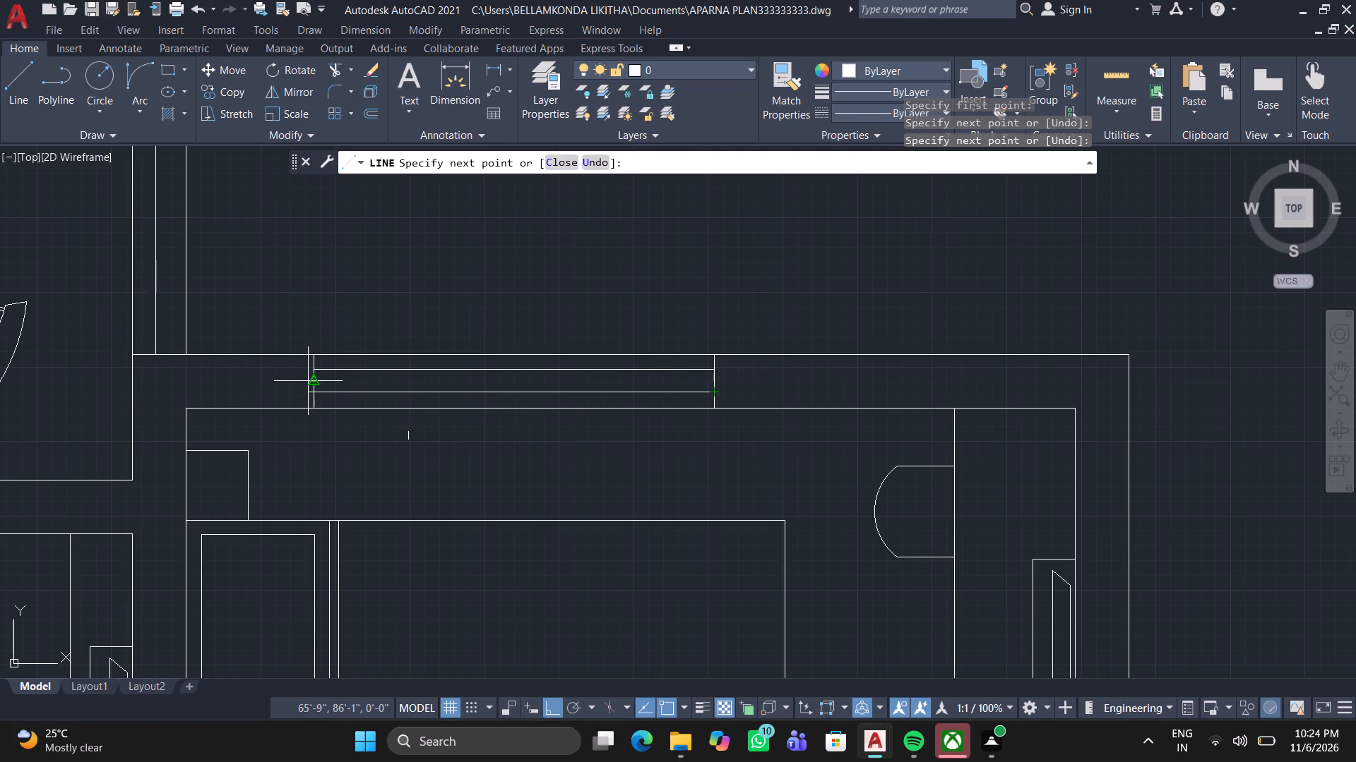
click(317, 392)
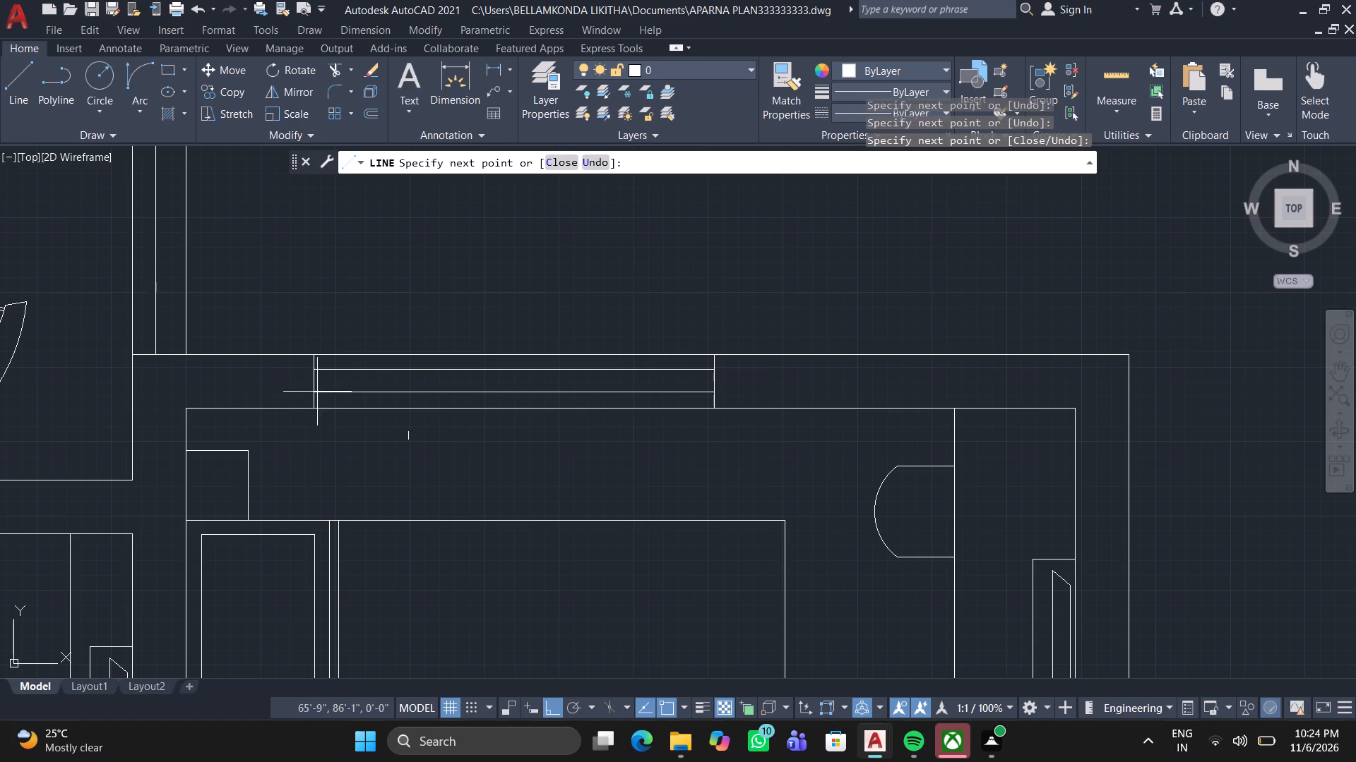
drag(319, 377, 364, 390)
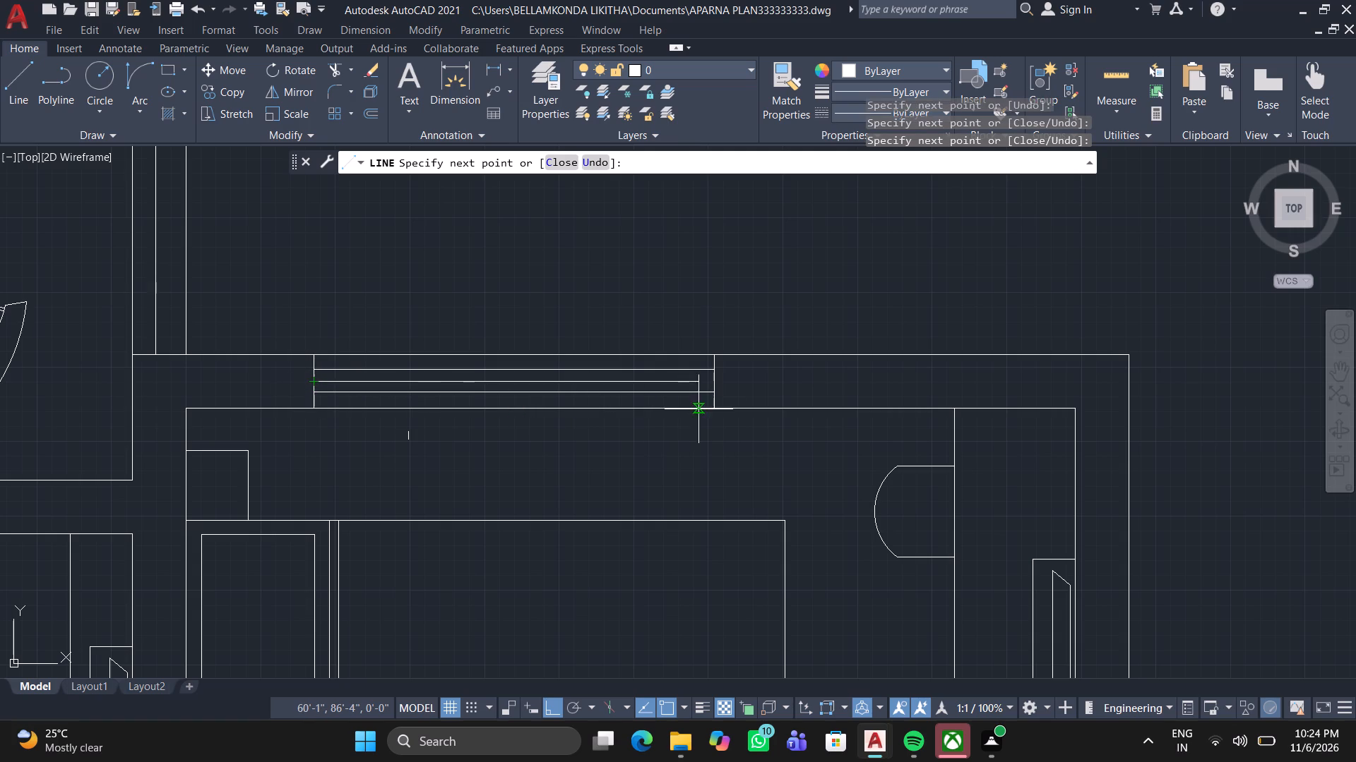
click(713, 383)
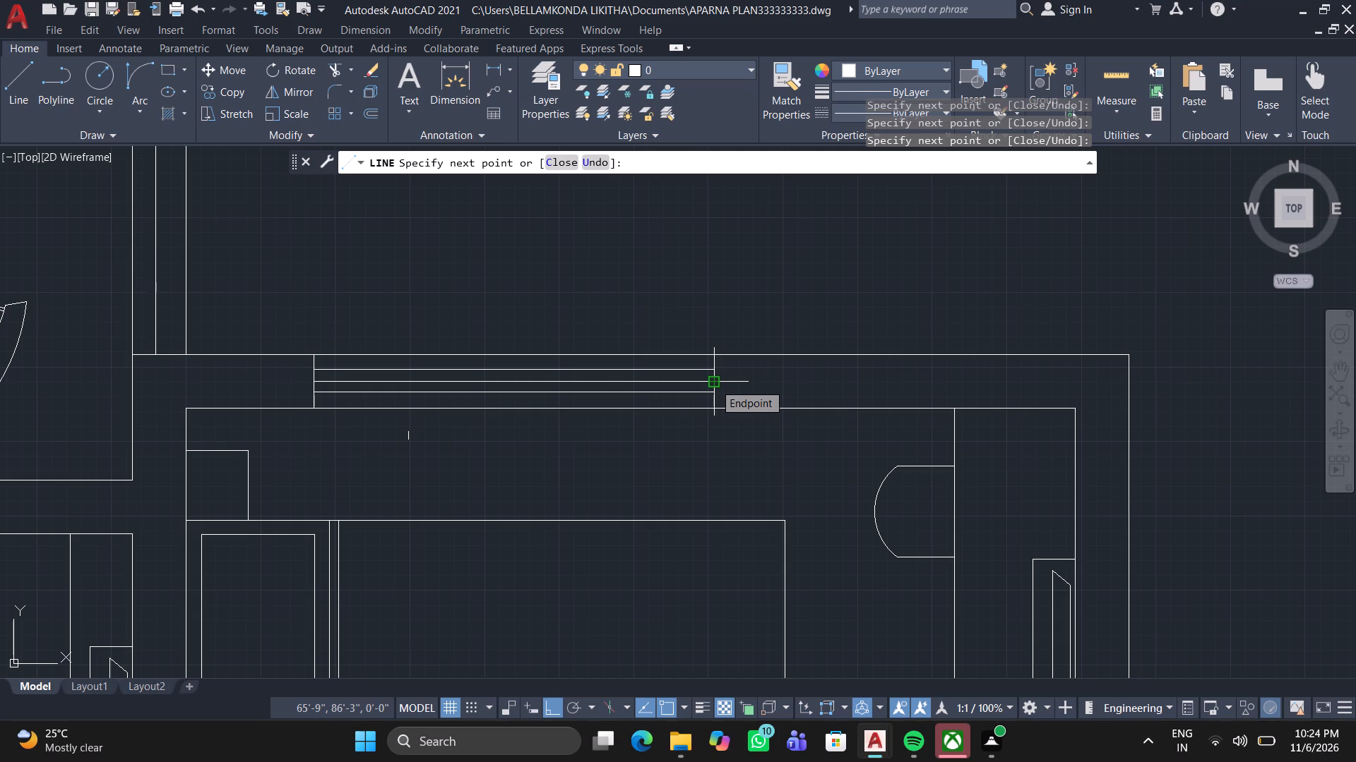
key(Escape)
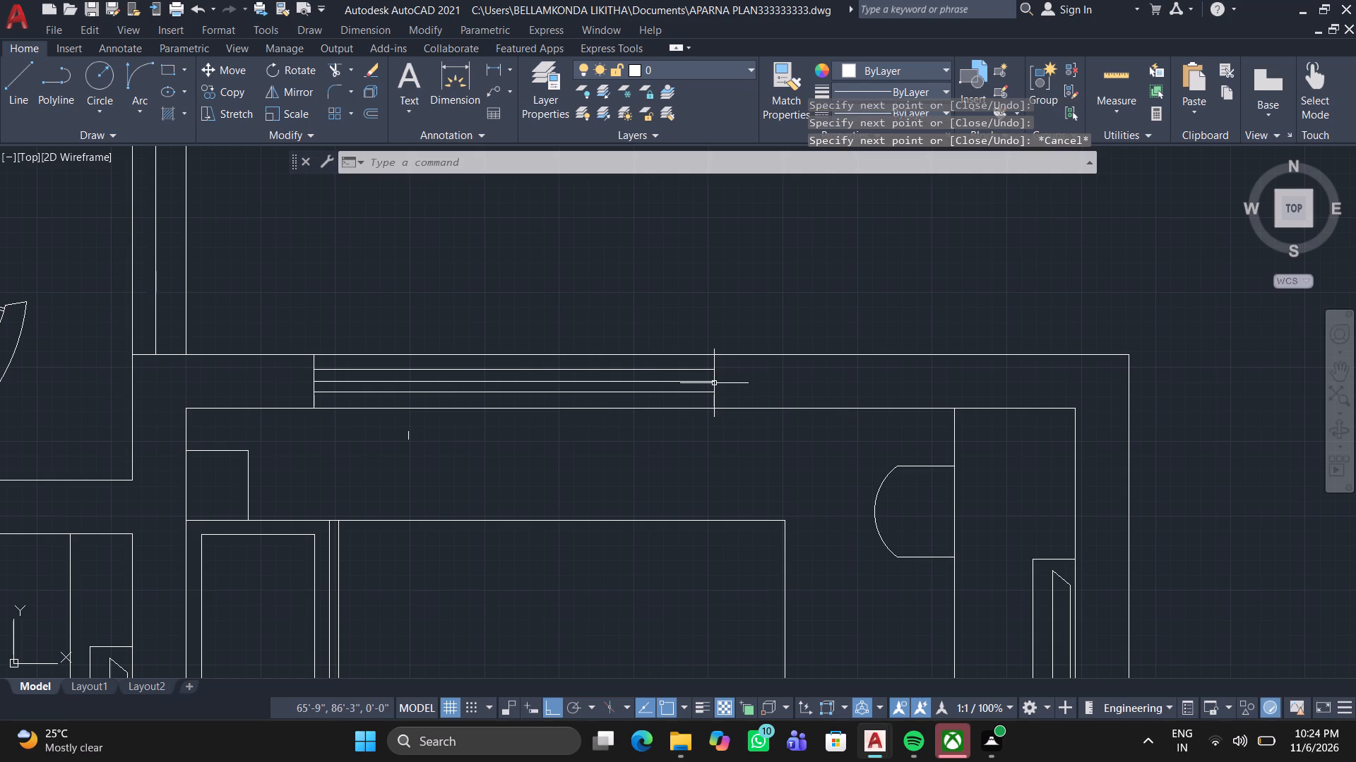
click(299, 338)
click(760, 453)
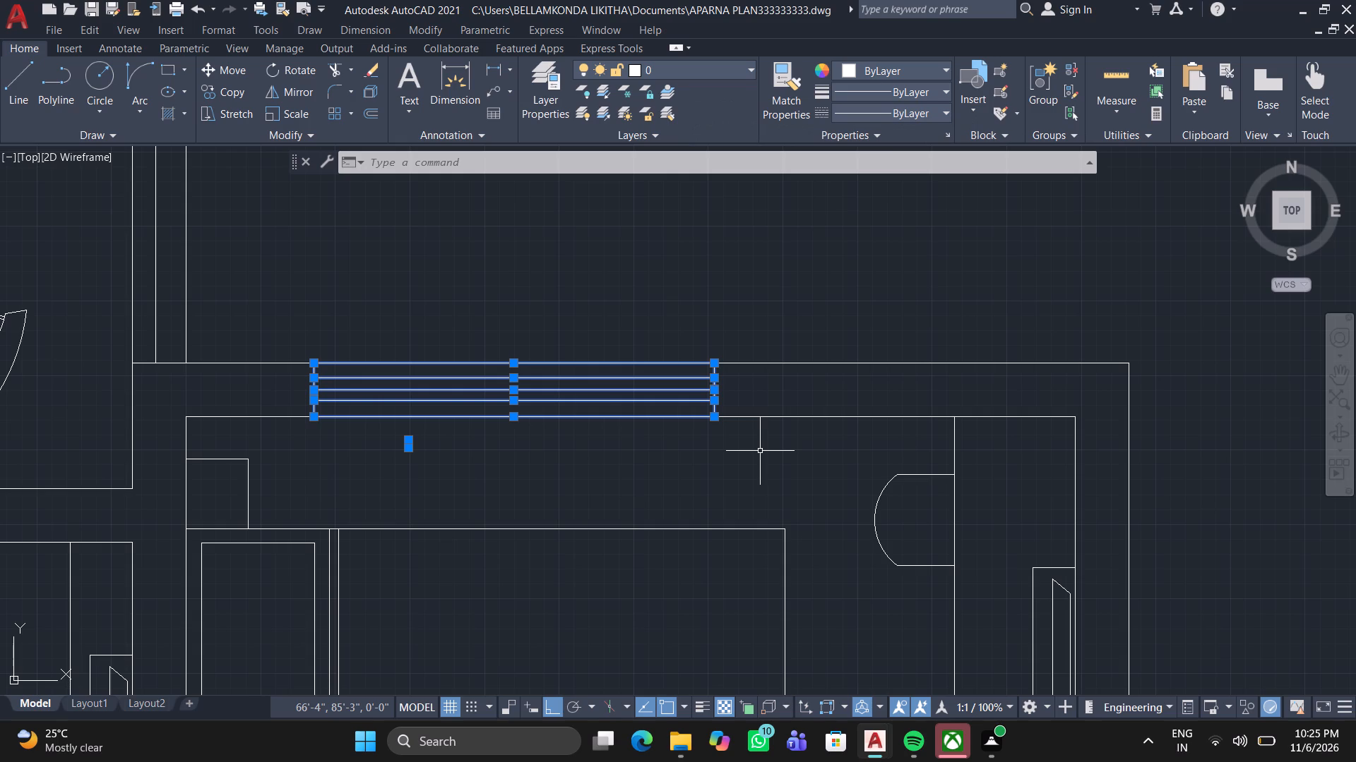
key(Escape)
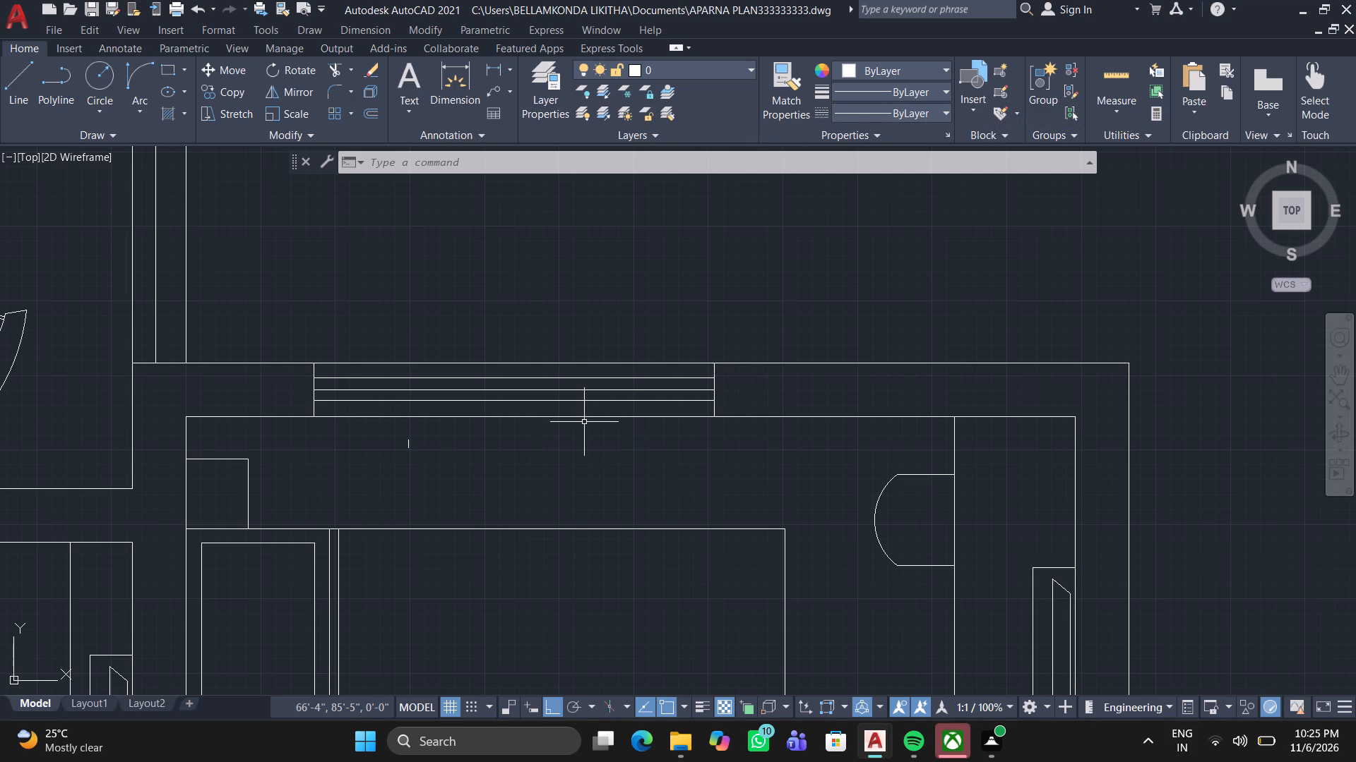
Examine the furnished floor plan from BED ROOM 2 down to the kitchen, utility and staircase areas.
scroll(584, 503, down, 2)
middle_drag(585, 567, 667, 342)
middle_drag(672, 319, 674, 308)
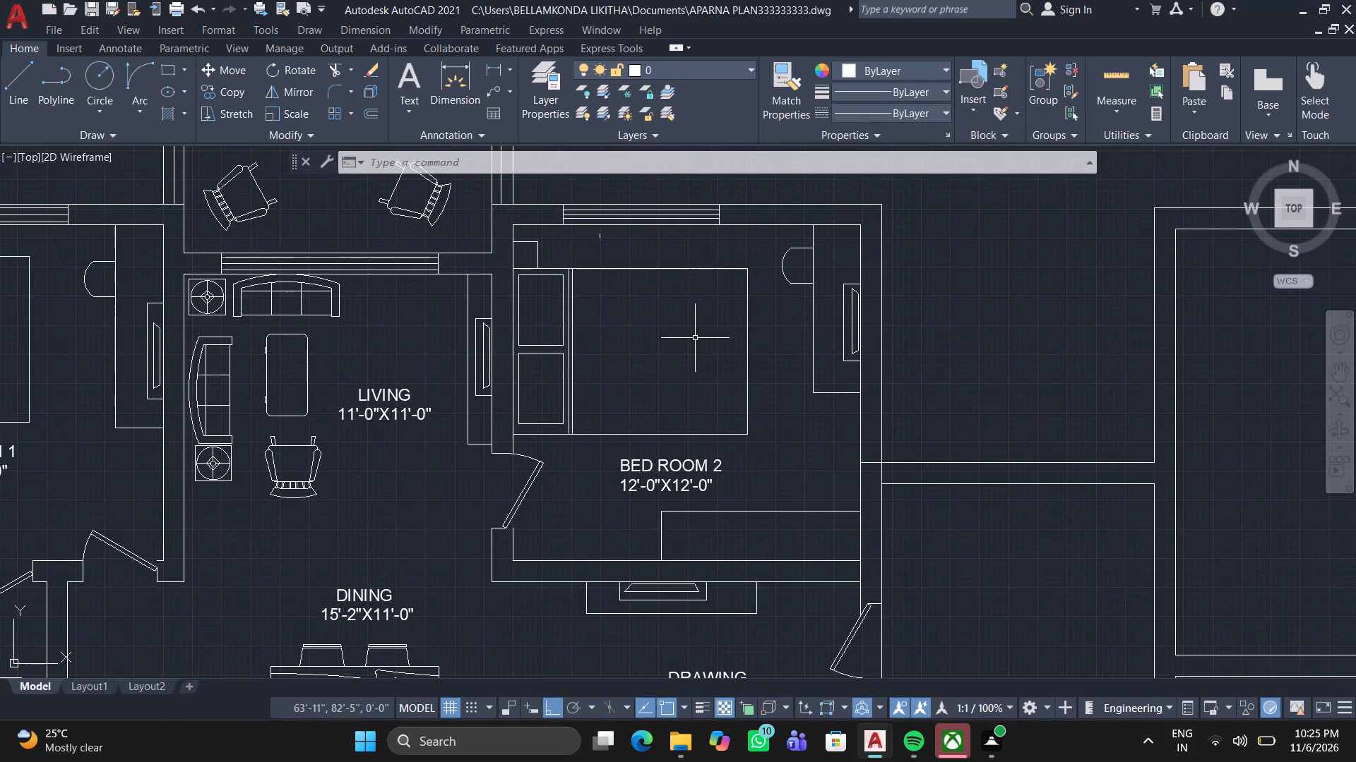
scroll(542, 598, down, 2)
middle_drag(537, 598, 727, 456)
middle_click(730, 452)
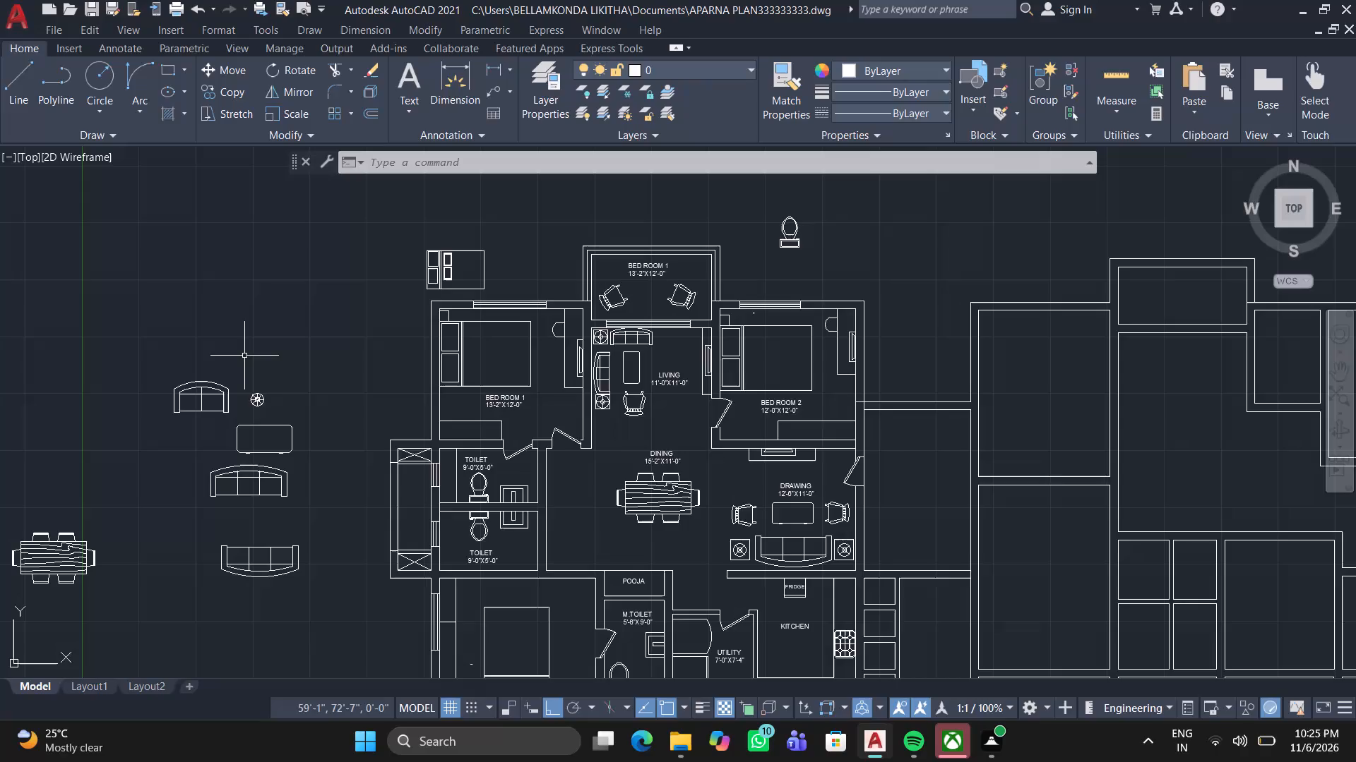
middle_drag(223, 282, 81, 152)
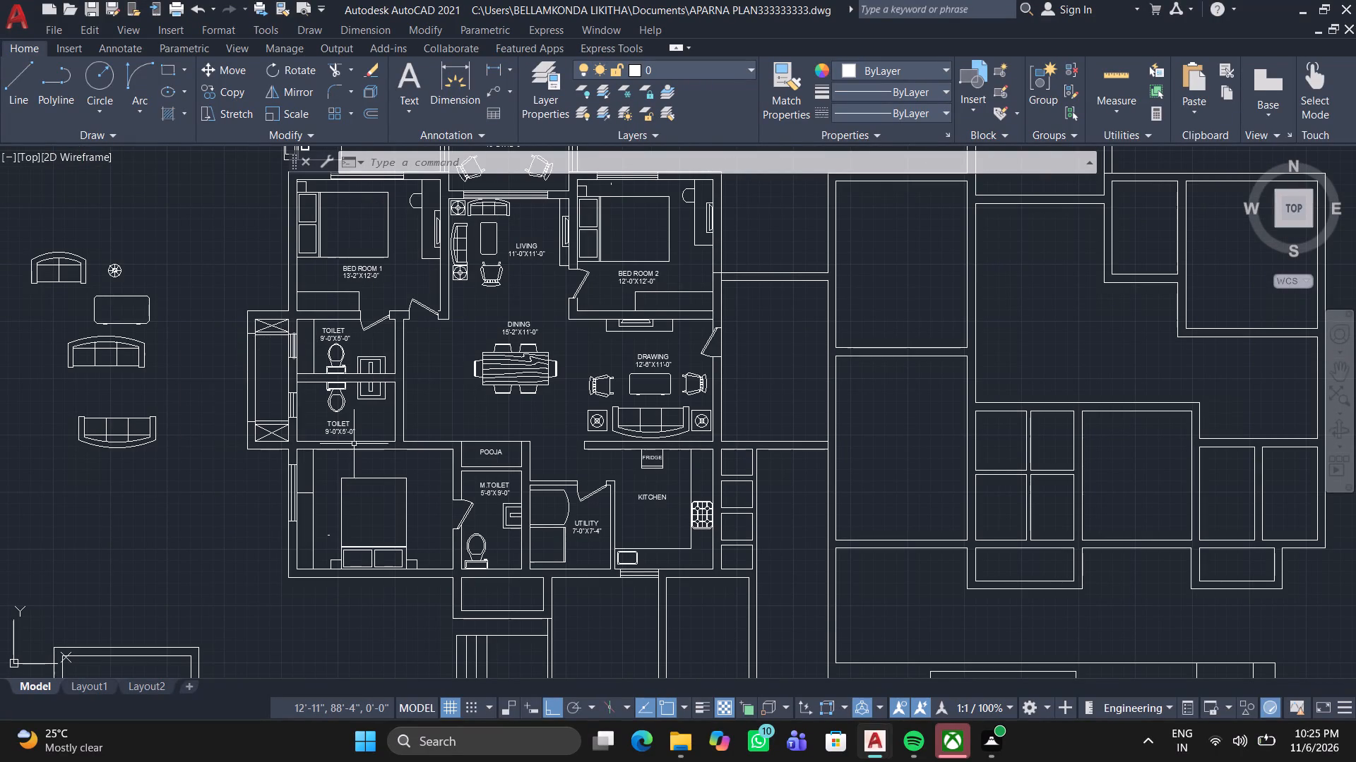
middle_drag(563, 430, 351, 287)
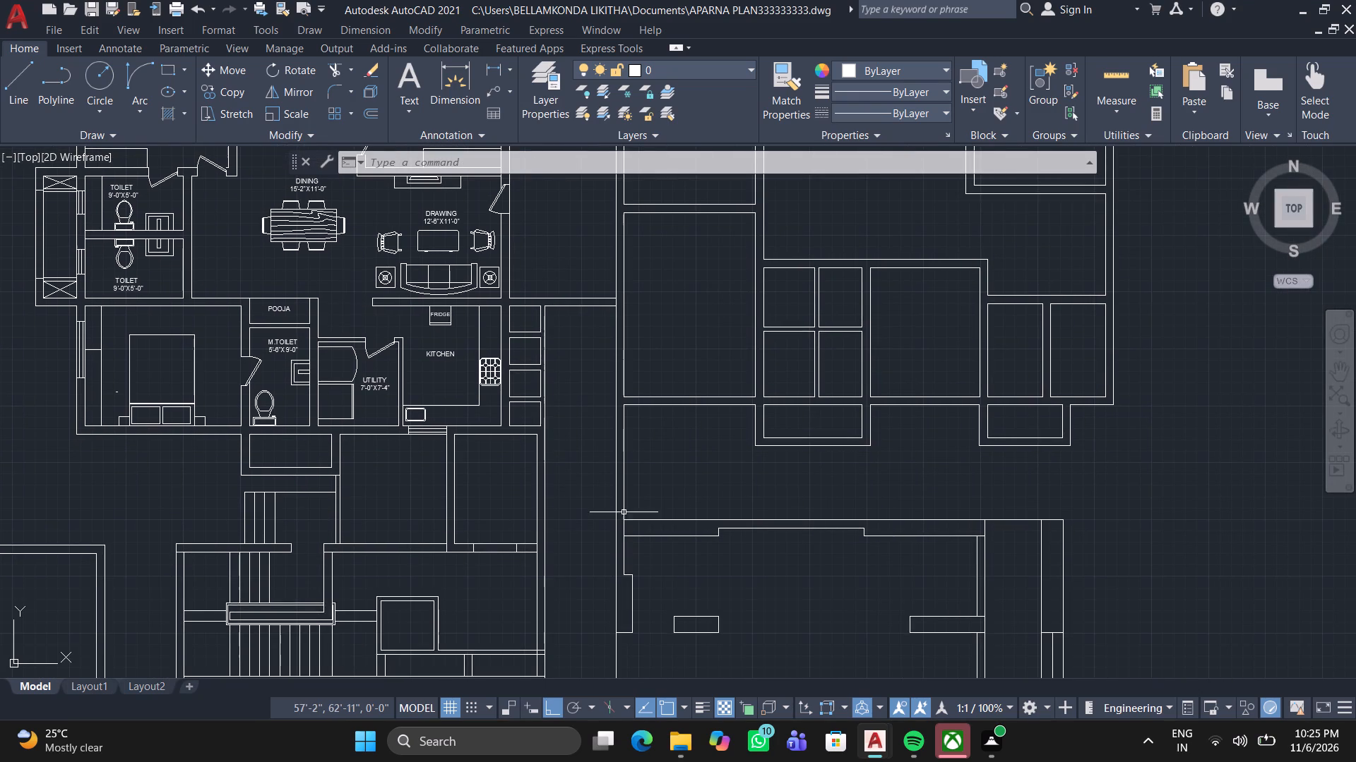
Draw a vertical line about 11' long through the four stacked boxes east of the kitchen, about 10" inside their left edges.
scroll(282, 425, up, 1)
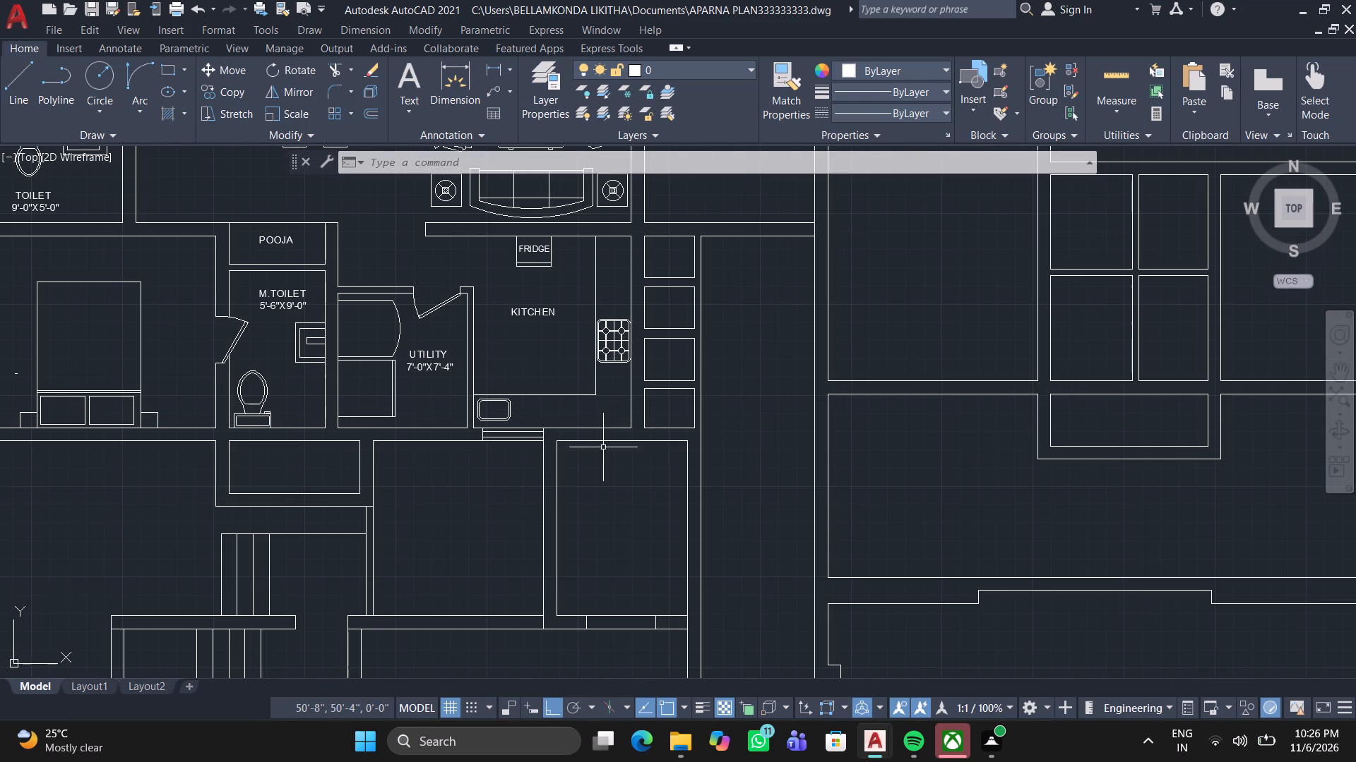
scroll(603, 447, up, 1)
scroll(603, 469, down, 1)
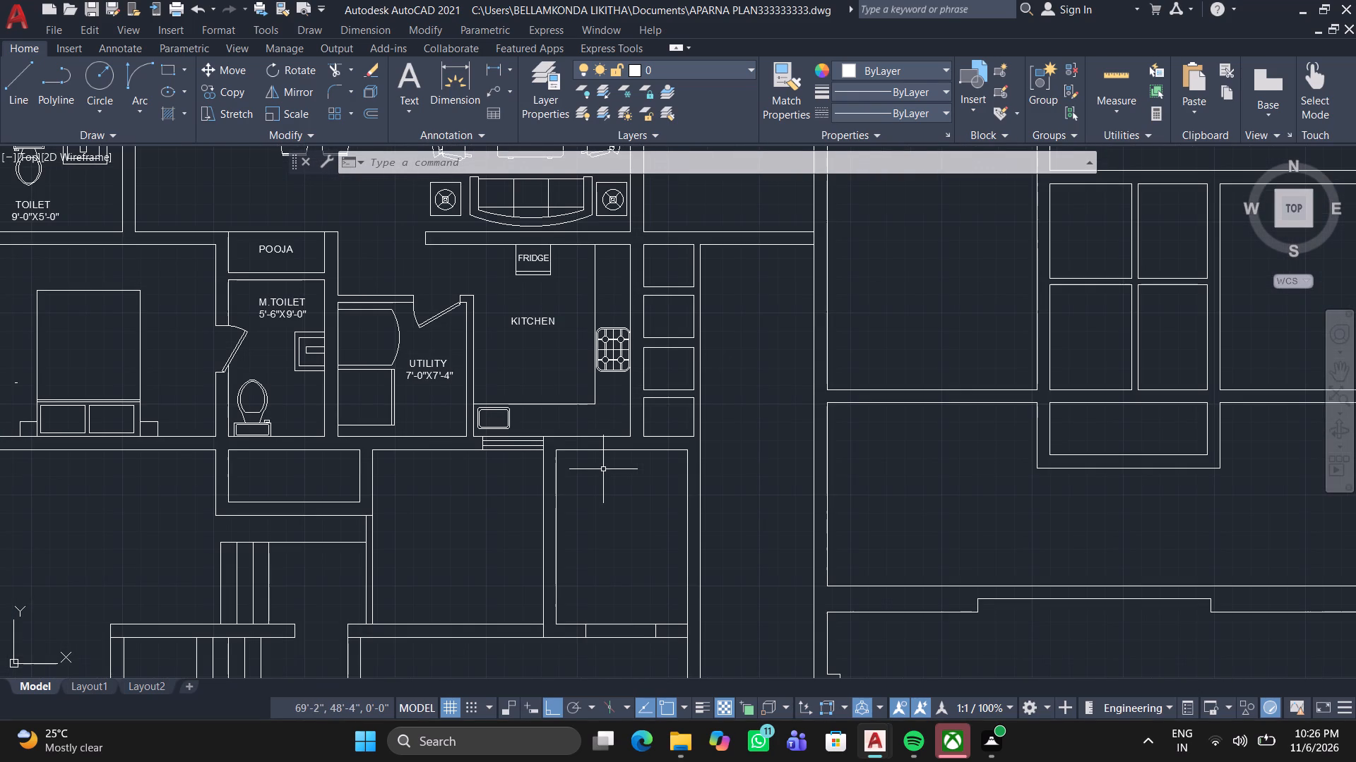
middle_drag(603, 470, 511, 536)
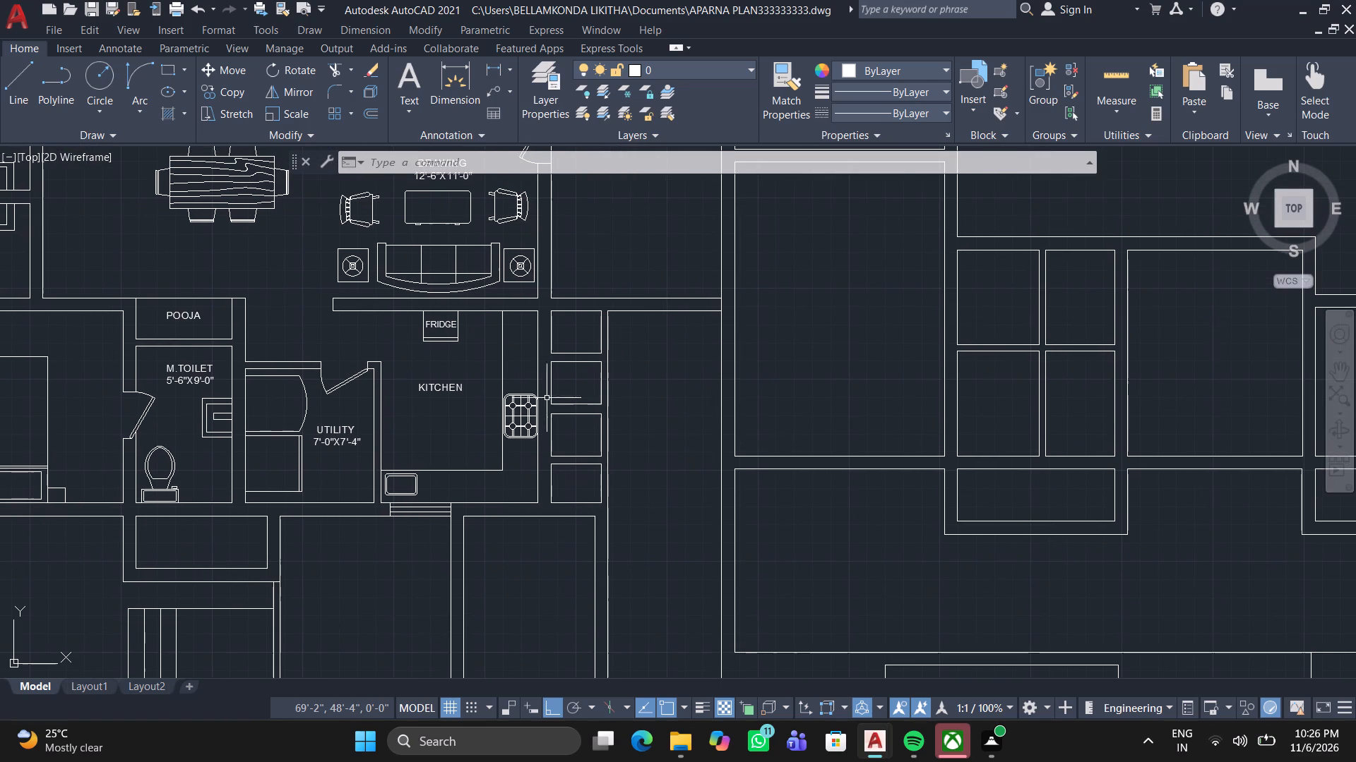
click(18, 73)
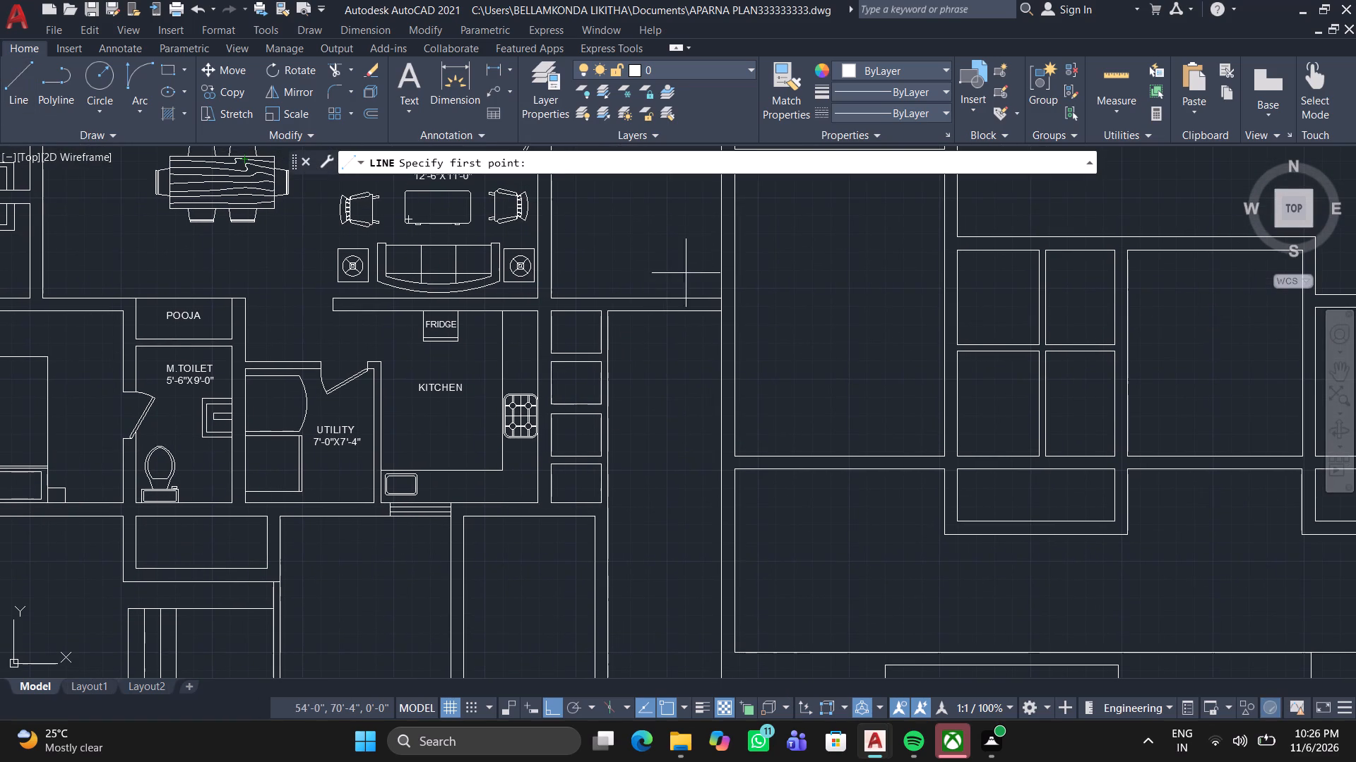
scroll(541, 321, up, 1)
click(573, 308)
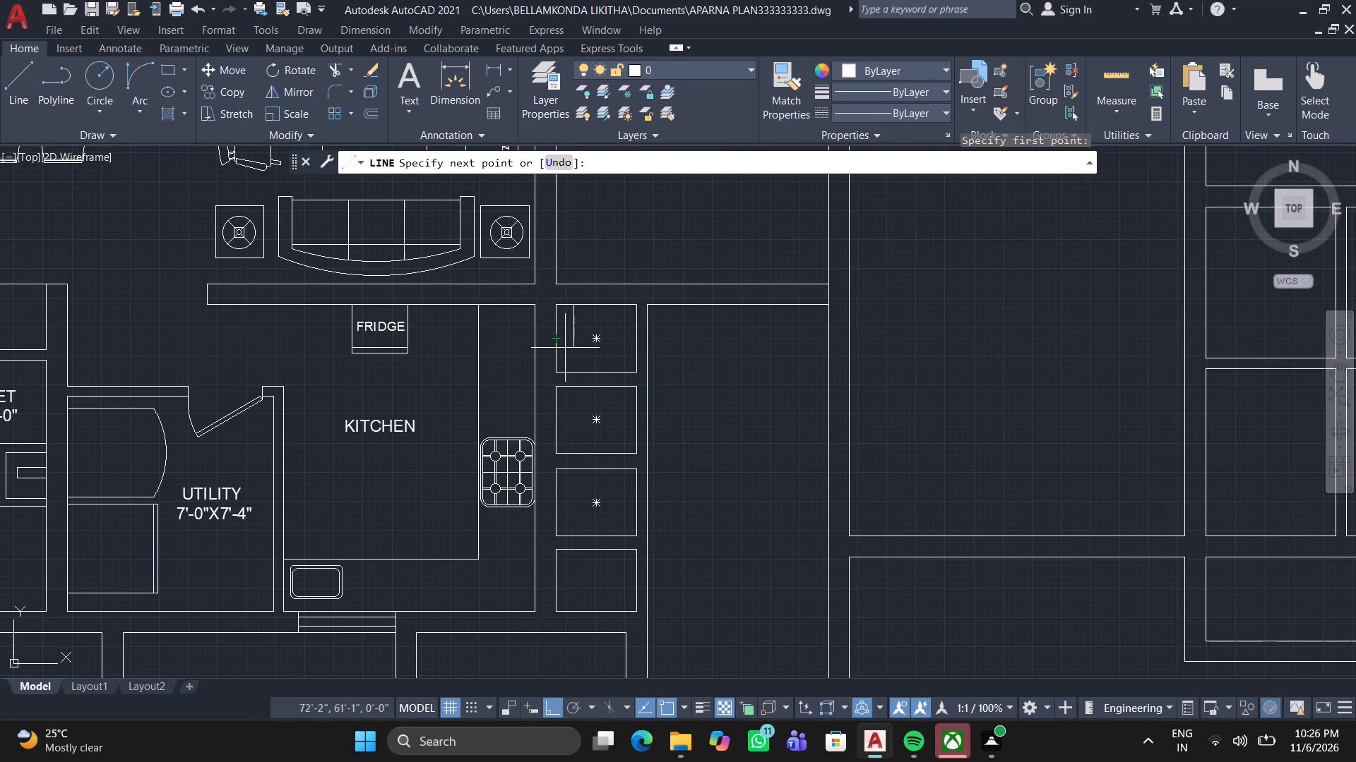
click(581, 309)
scroll(580, 327, up, 2)
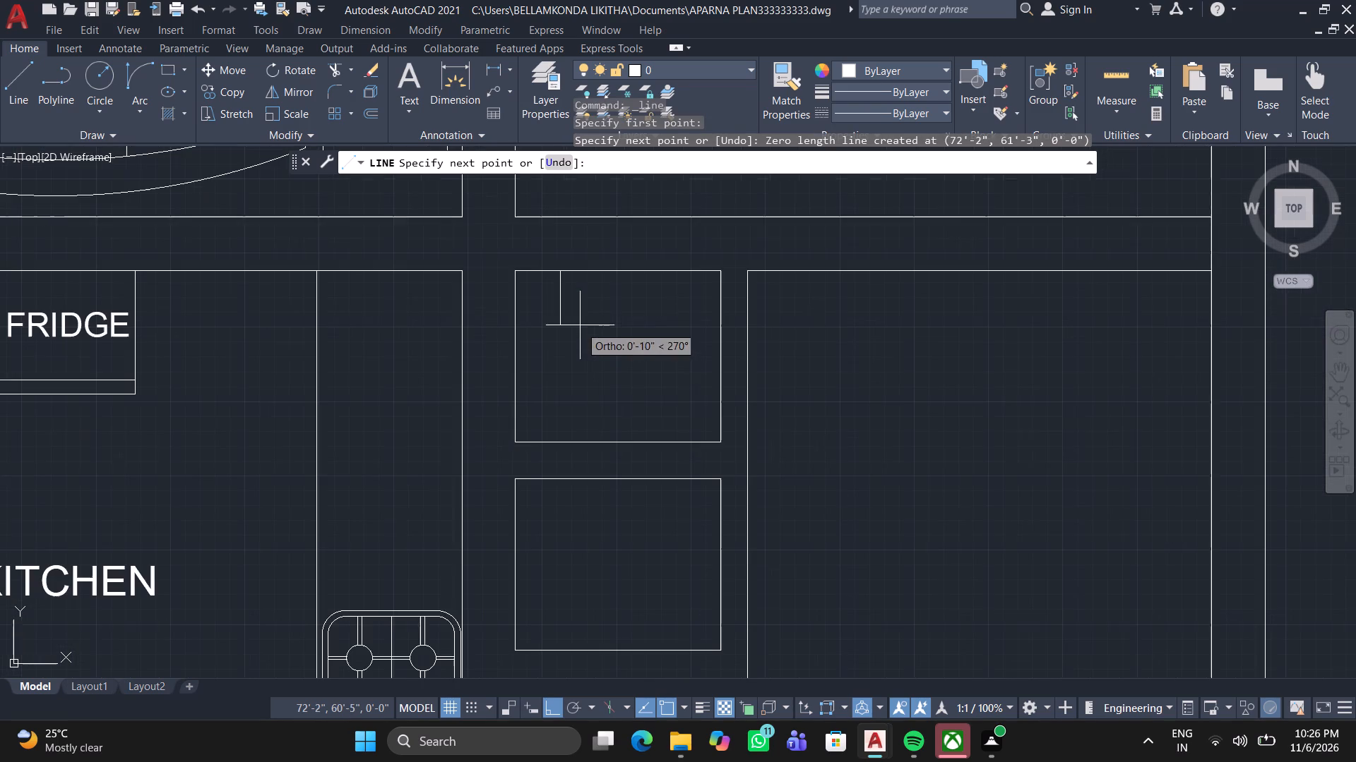
click(576, 275)
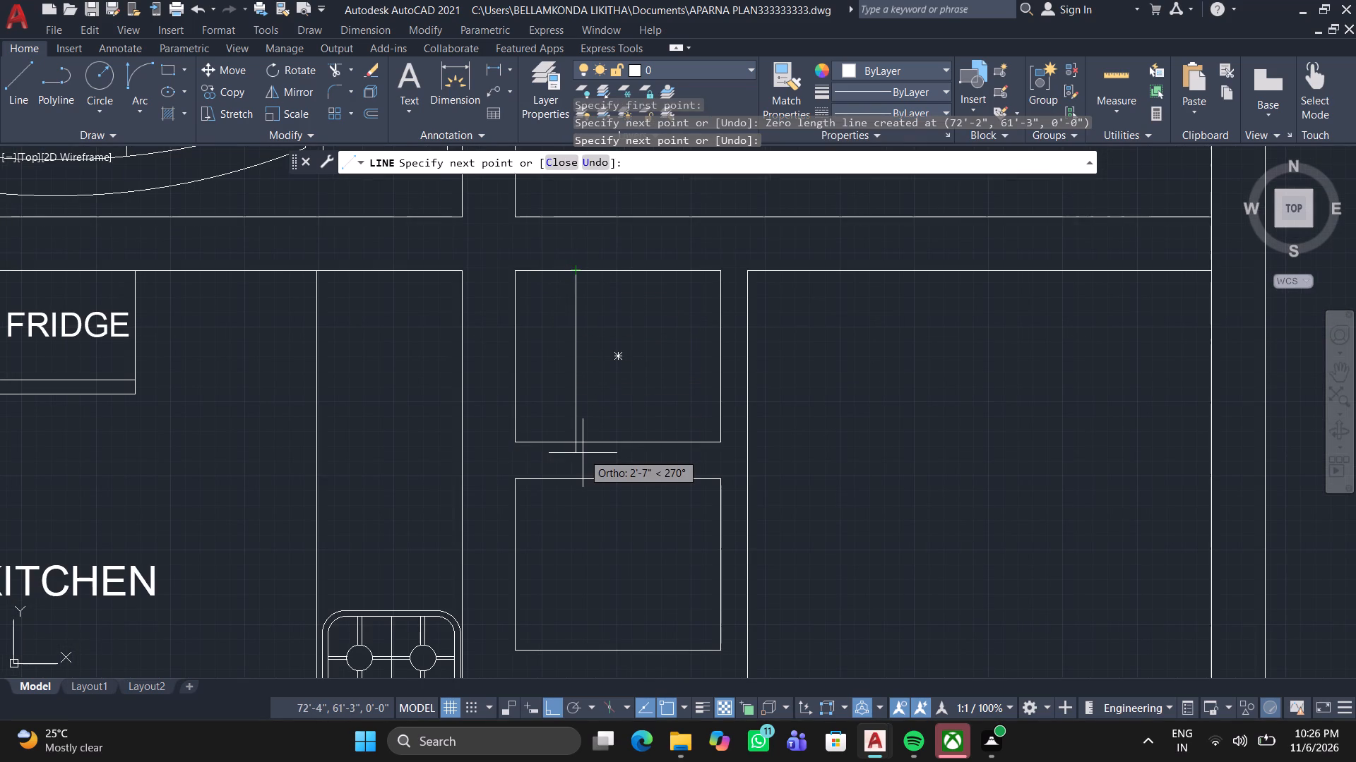
middle_drag(557, 517, 559, 514)
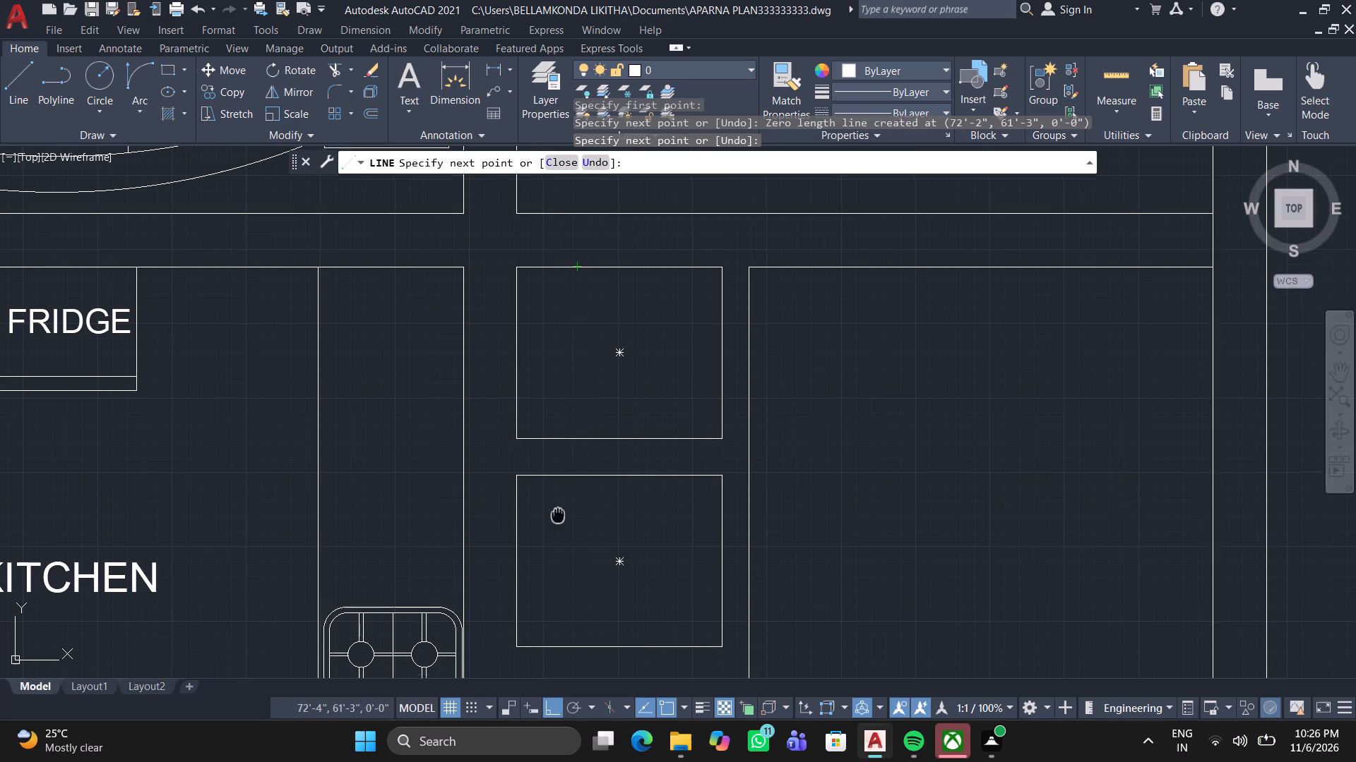
middle_drag(559, 514, 586, 372)
scroll(601, 310, down, 1)
middle_drag(595, 580, 616, 465)
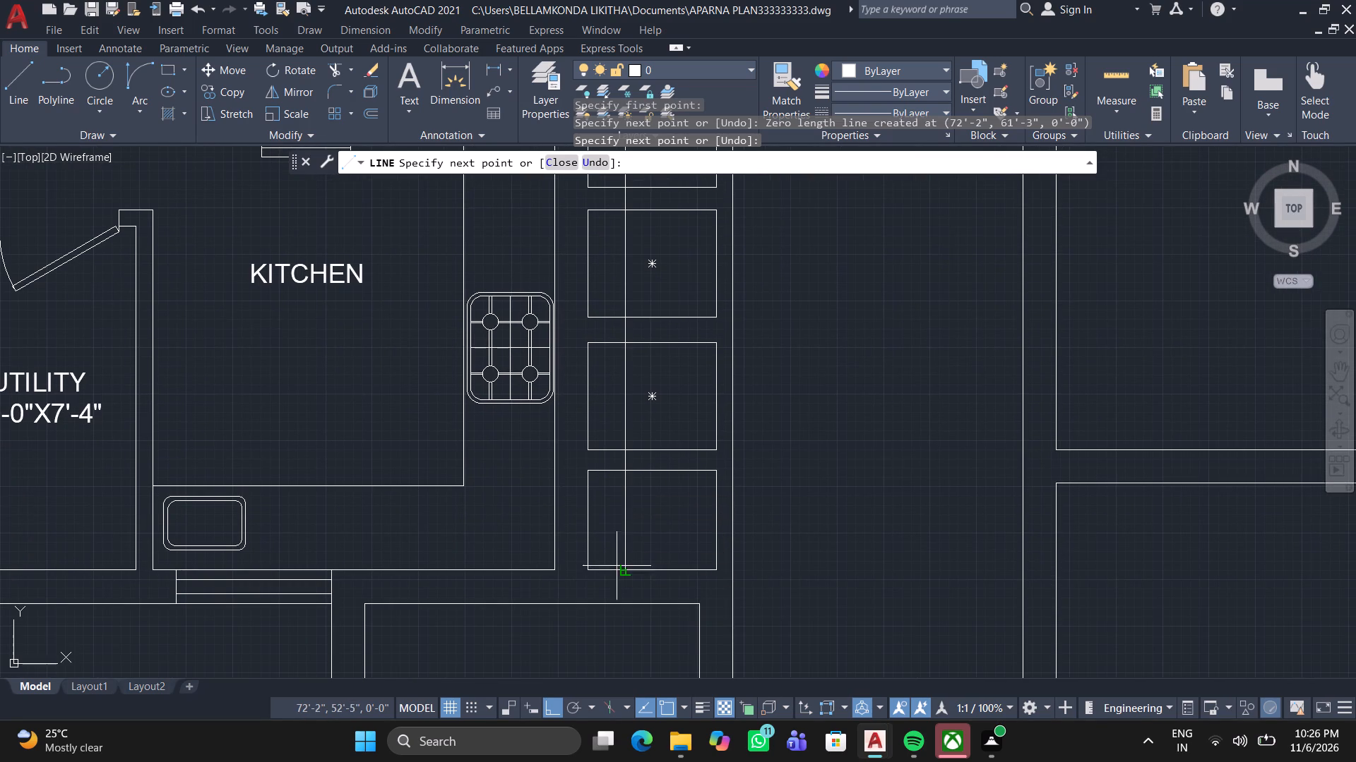
click(624, 568)
key(space)
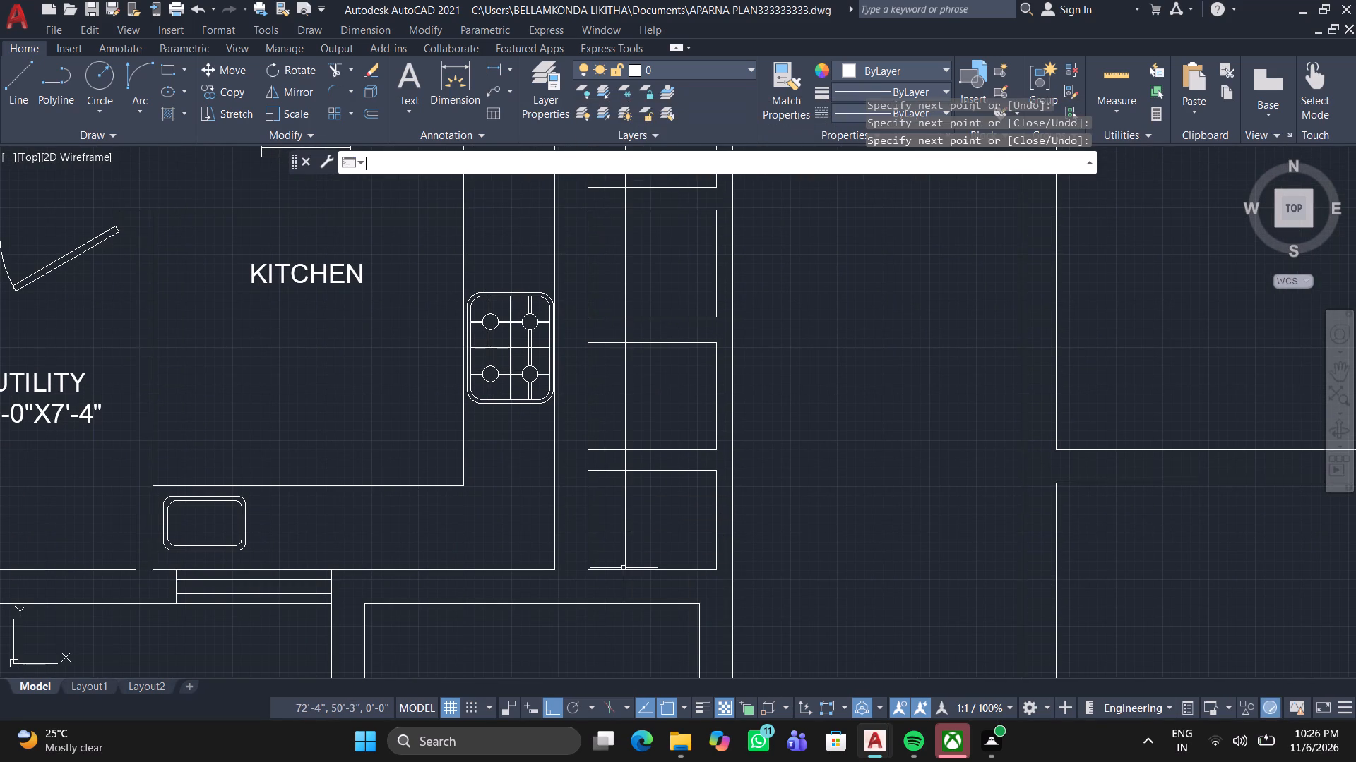
Trim the vertical line out of the three gaps between the four stacked boxes beside the kitchen.
click(333, 64)
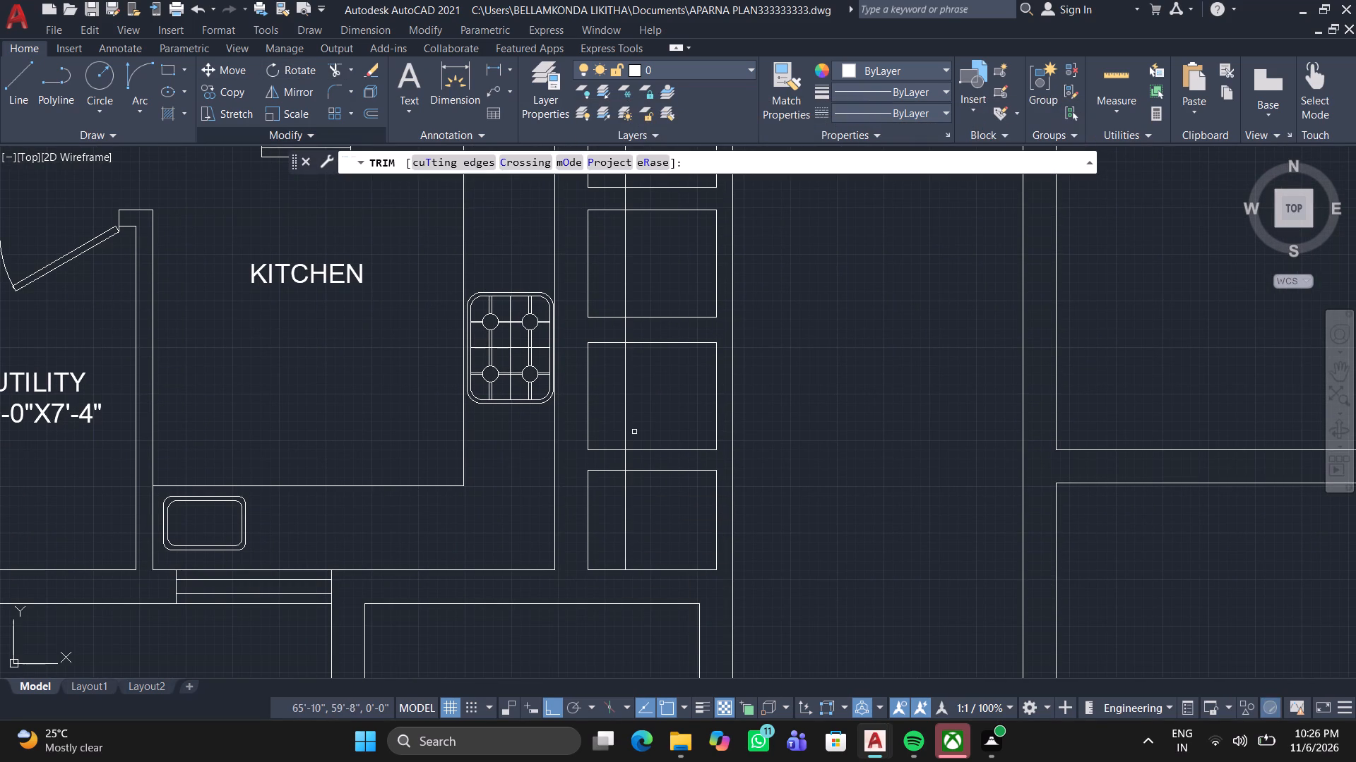
click(619, 465)
click(641, 465)
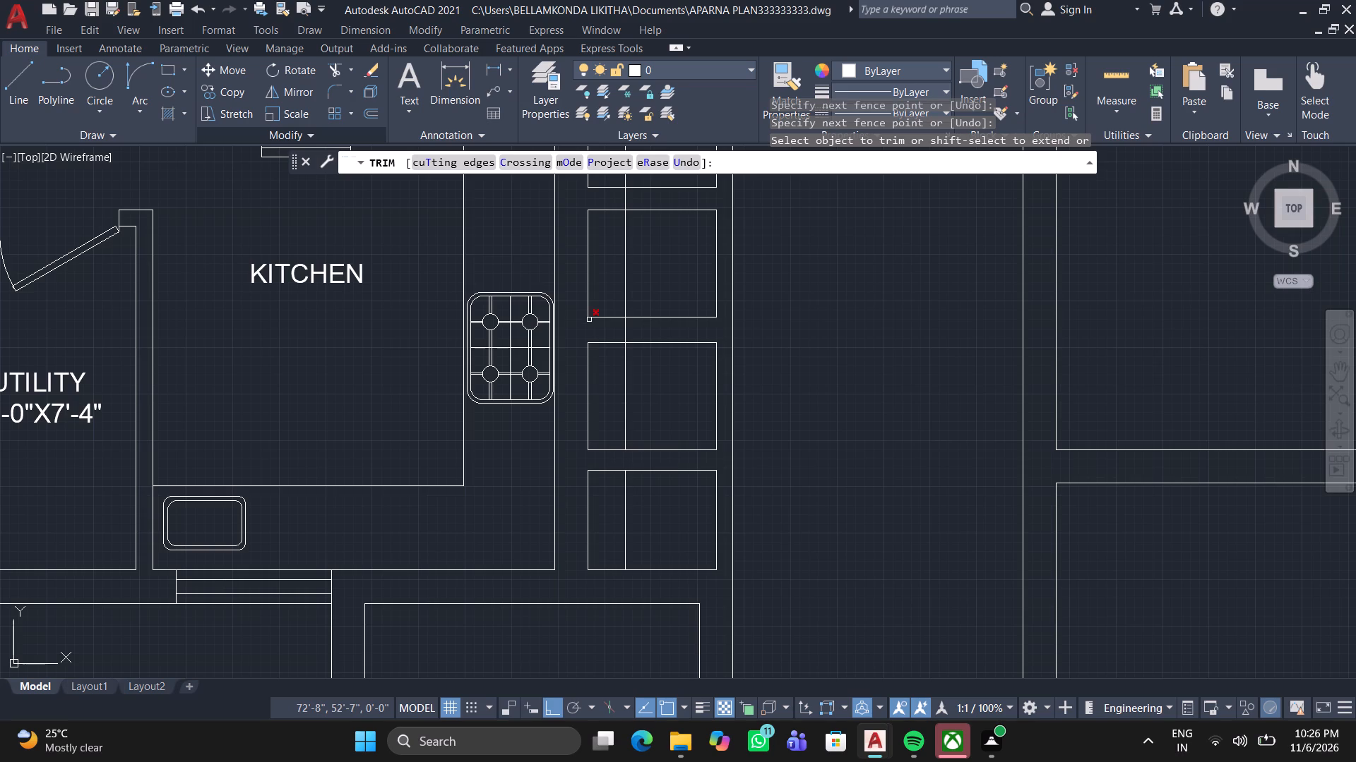
click(606, 334)
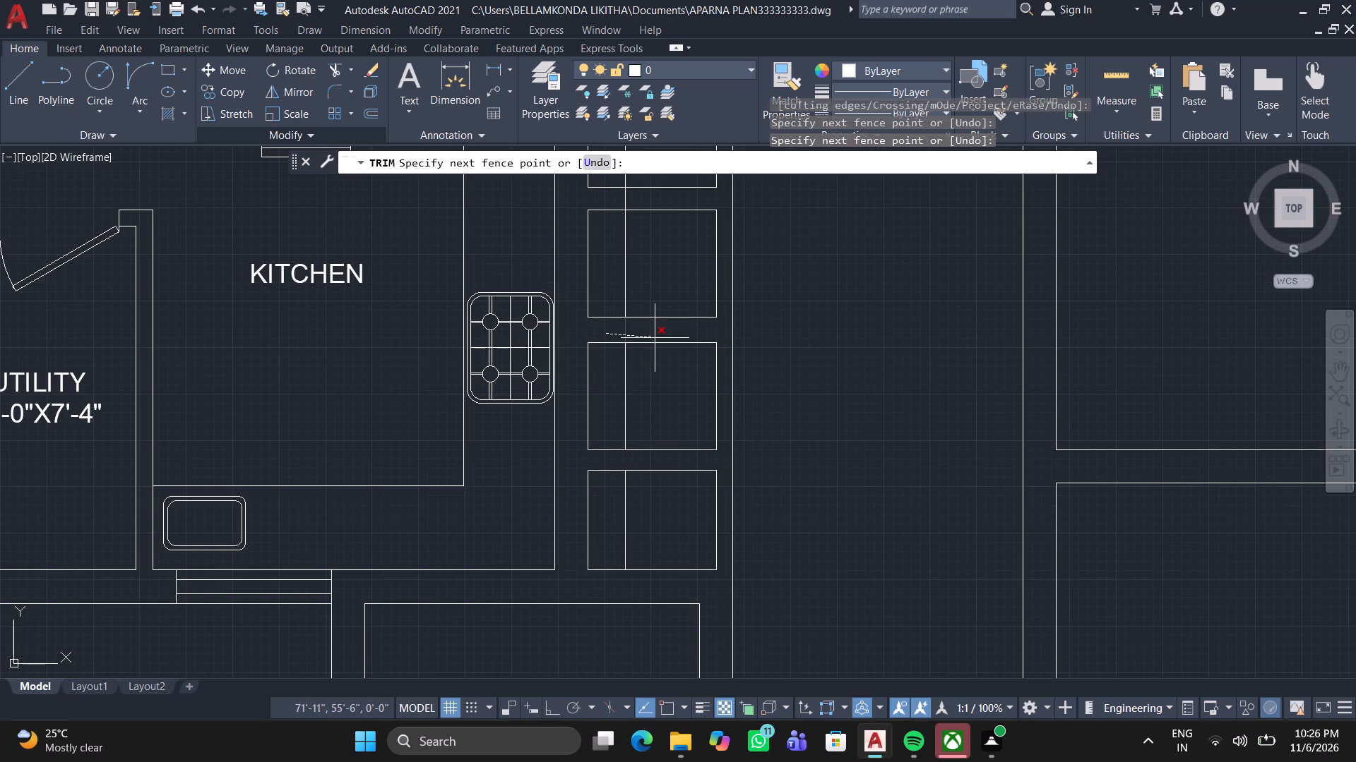
click(660, 333)
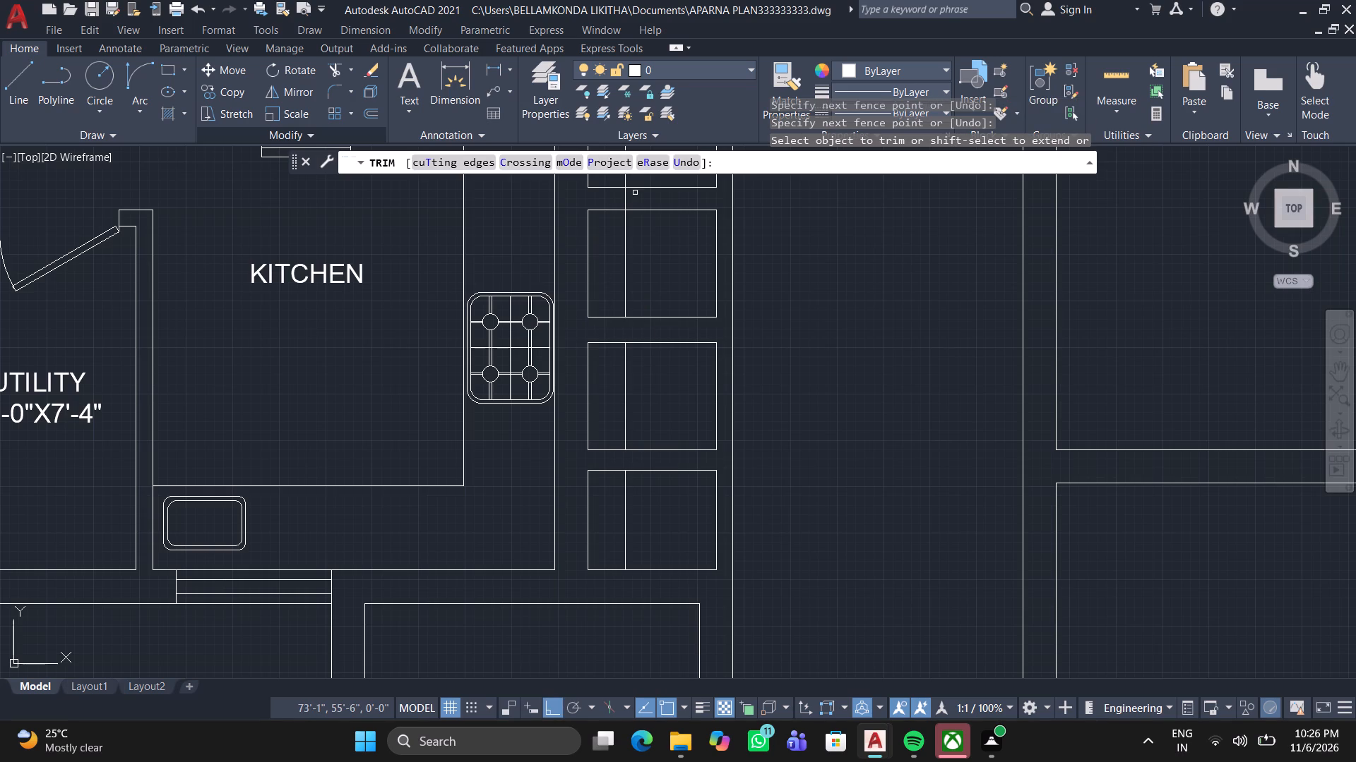
middle_drag(635, 202, 616, 274)
click(610, 267)
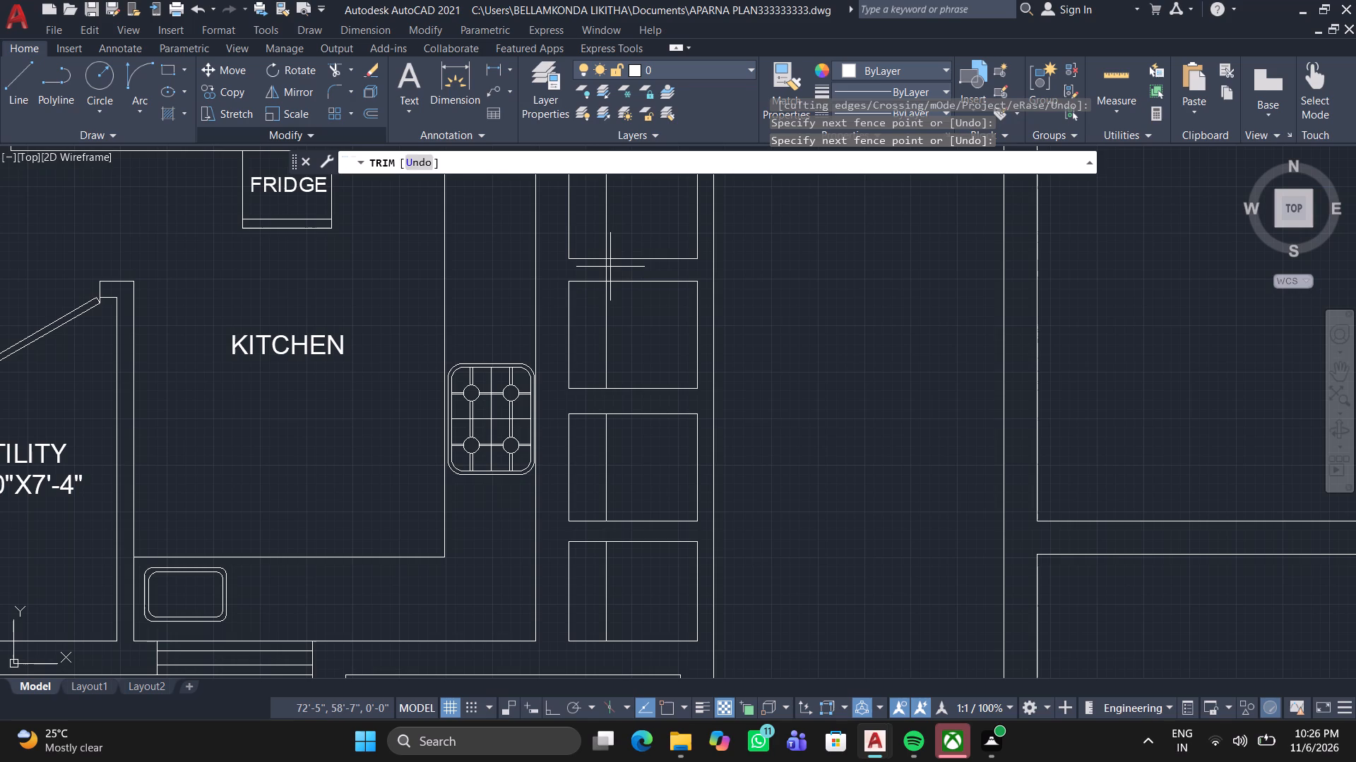
click(563, 272)
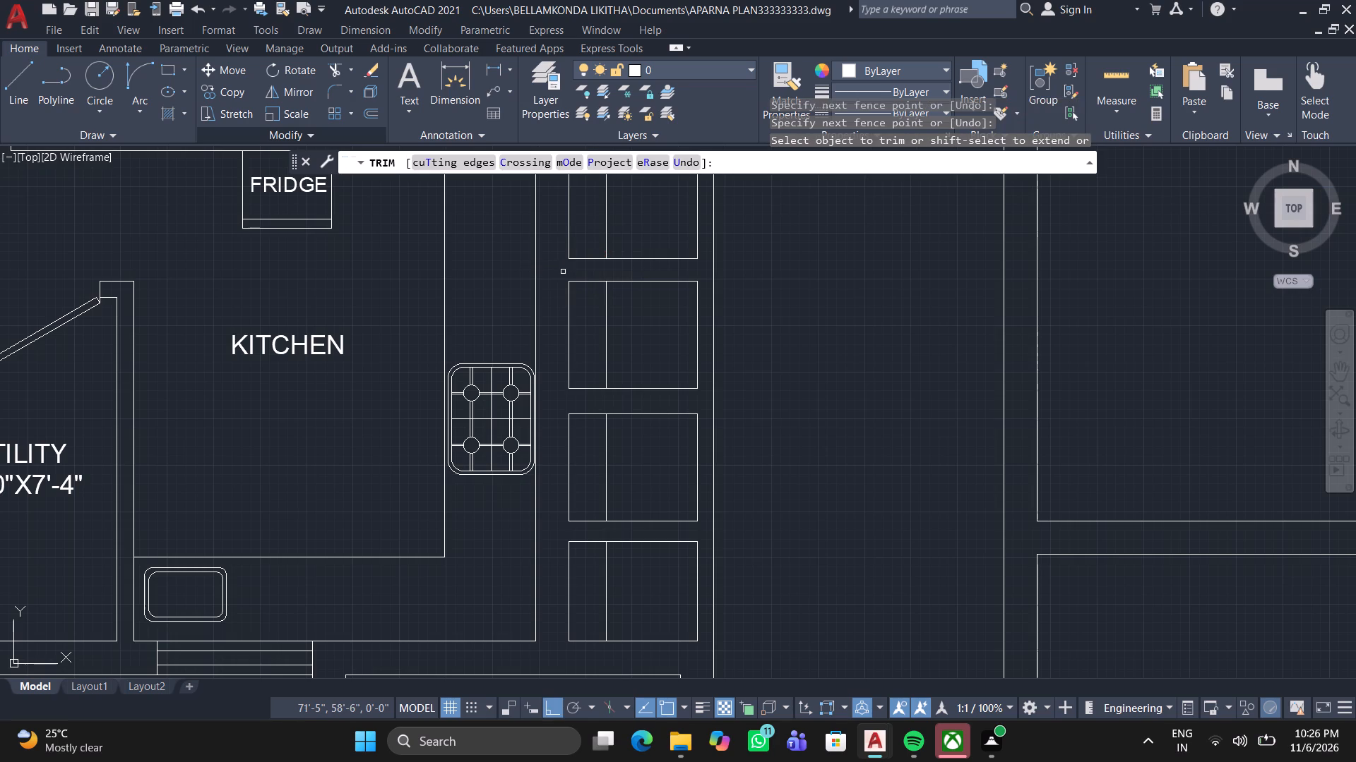
key(space)
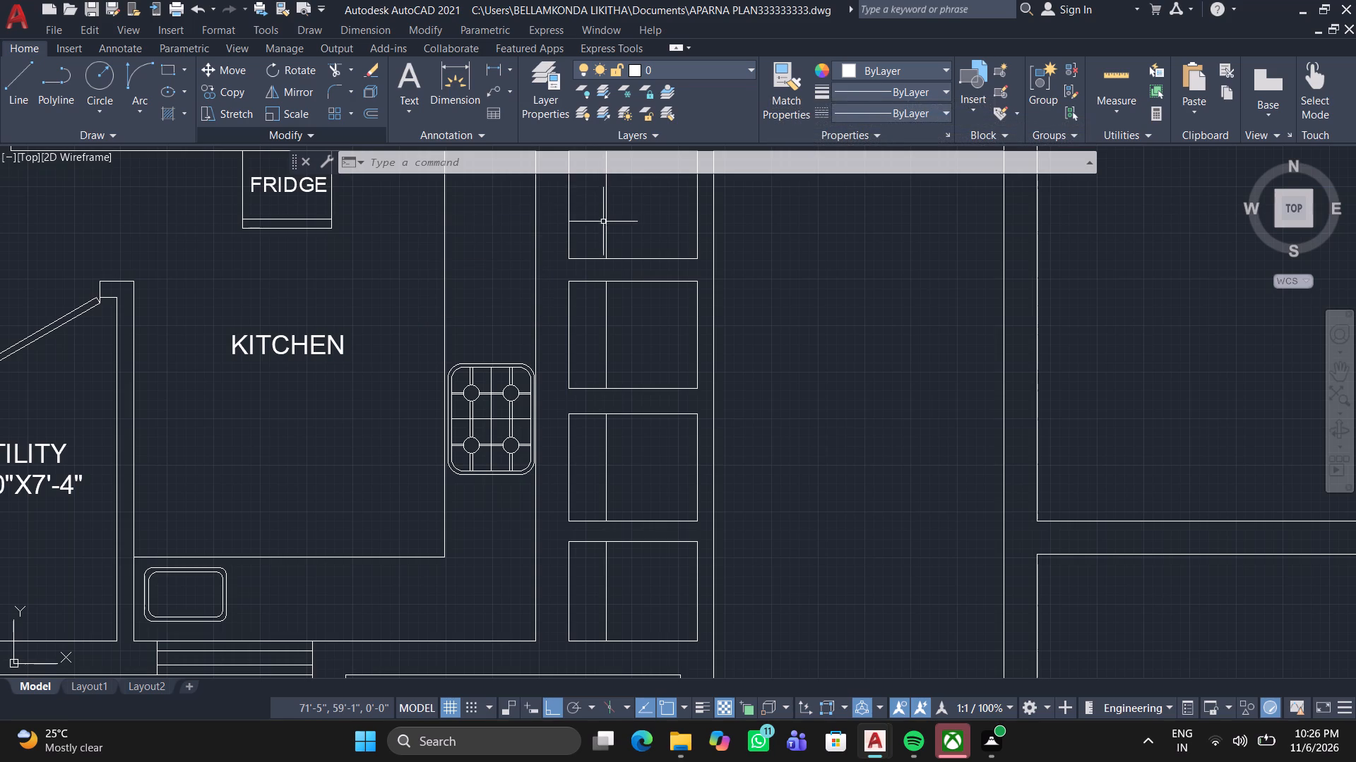
Draw two crossing corner-to-corner diagonals in the narrow left strip of the topmost box beside the kitchen.
scroll(602, 241, down, 2)
middle_drag(600, 260, 602, 296)
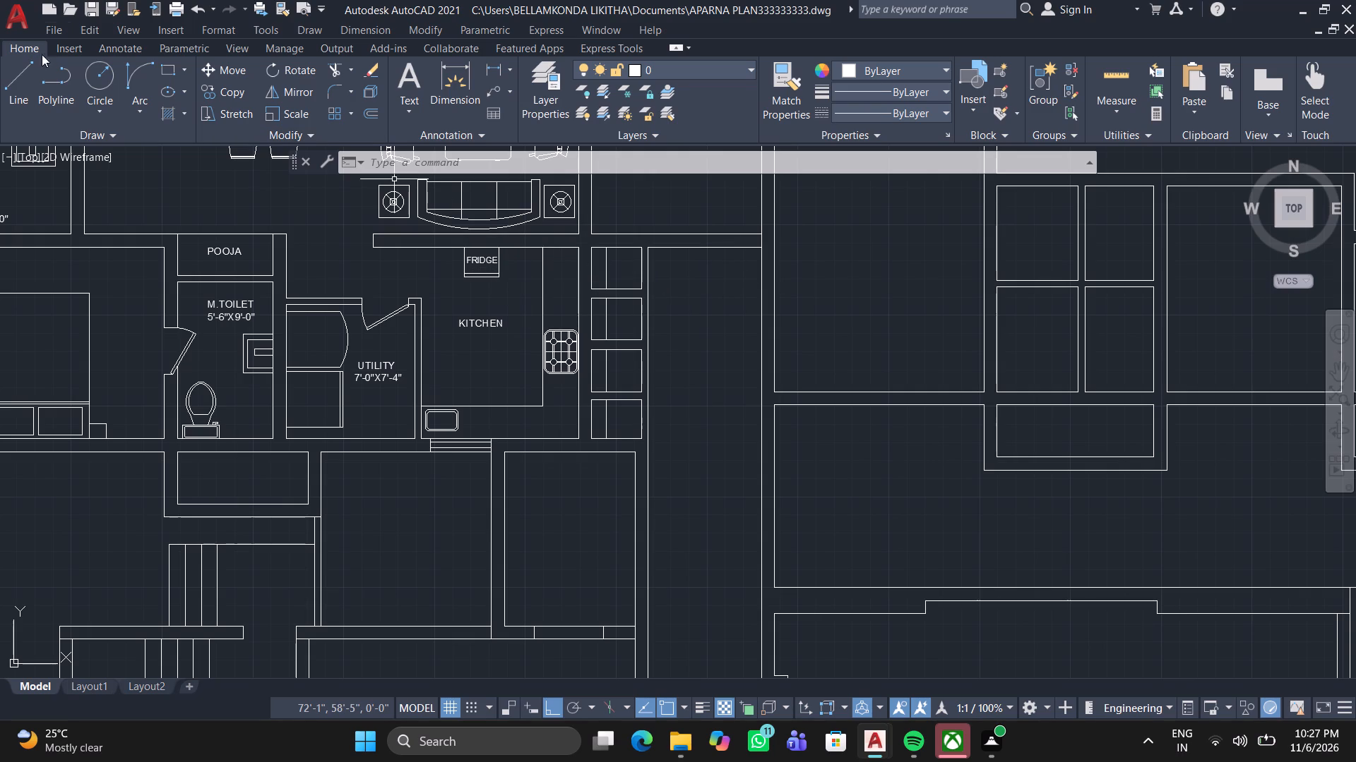
click(11, 68)
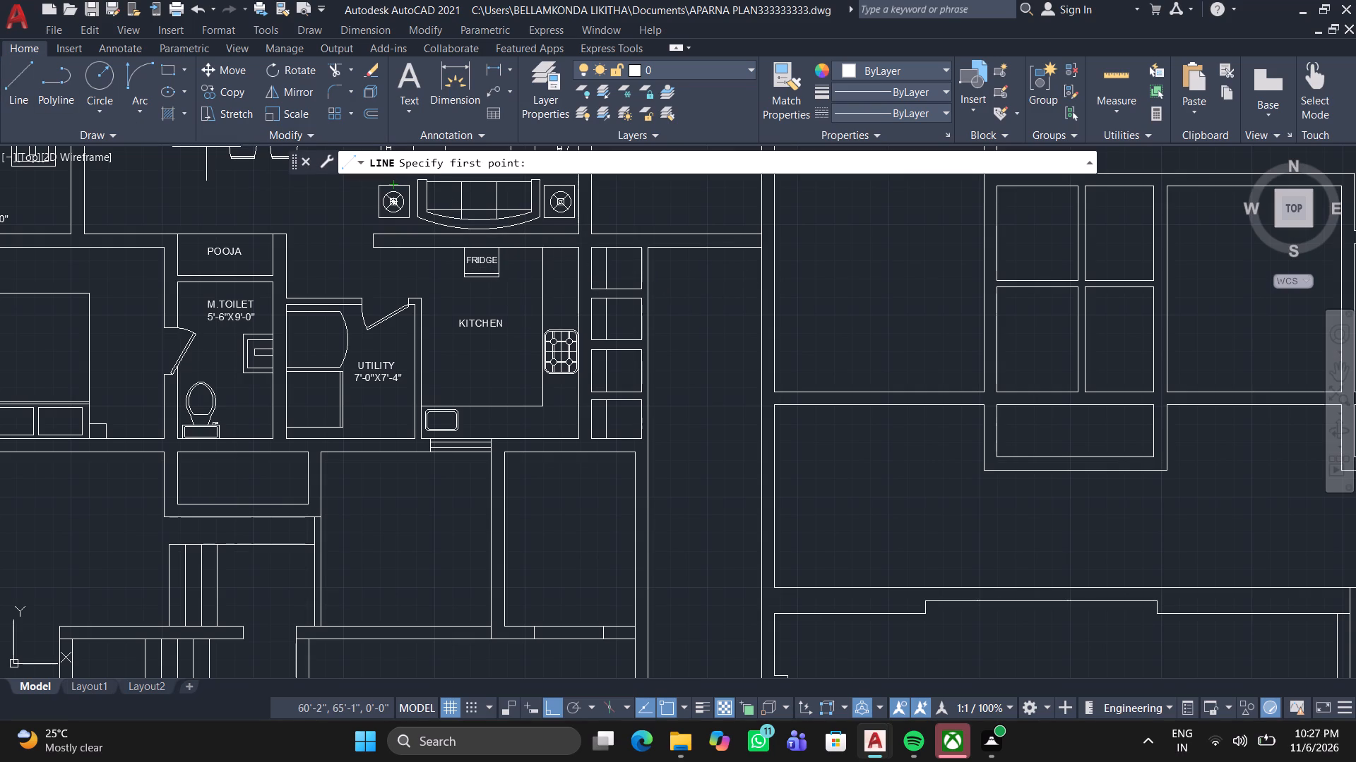
scroll(605, 258, up, 2)
click(566, 229)
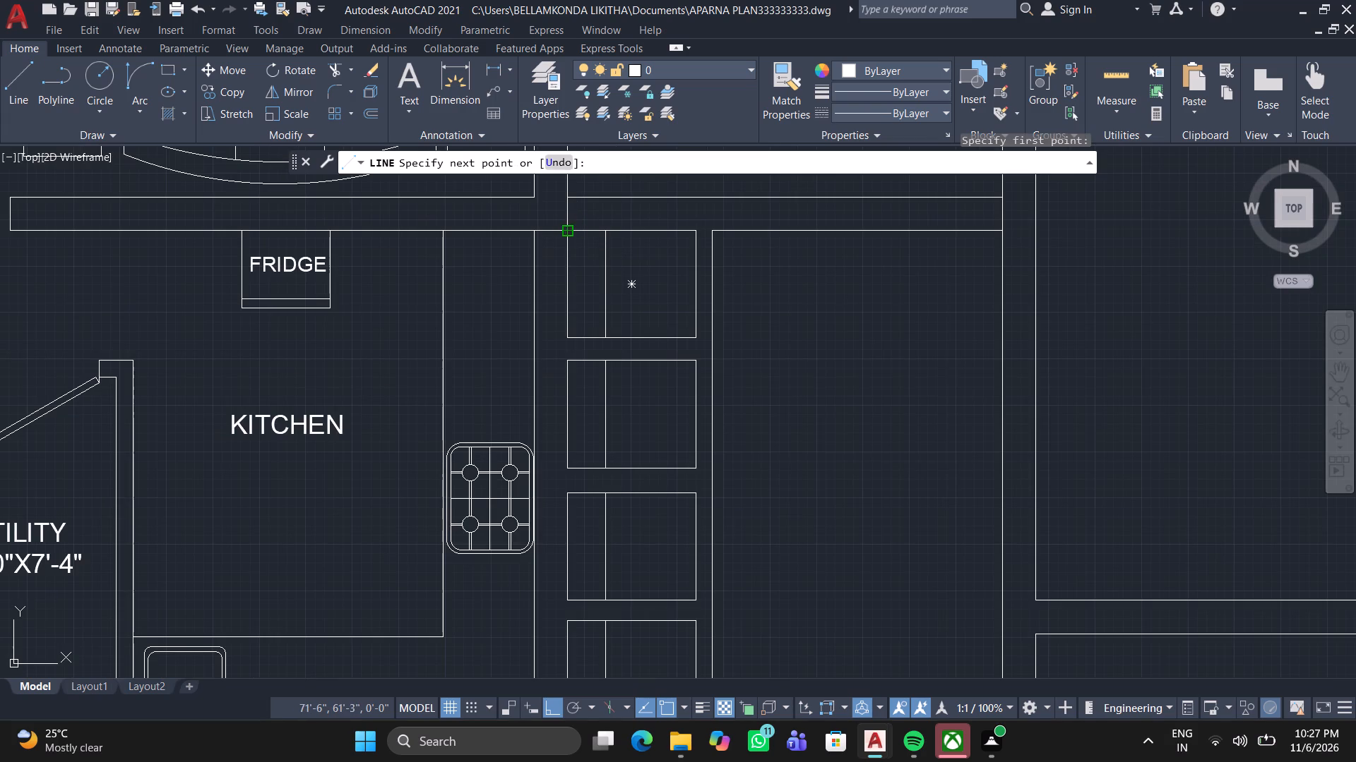
scroll(587, 310, up, 2)
click(626, 388)
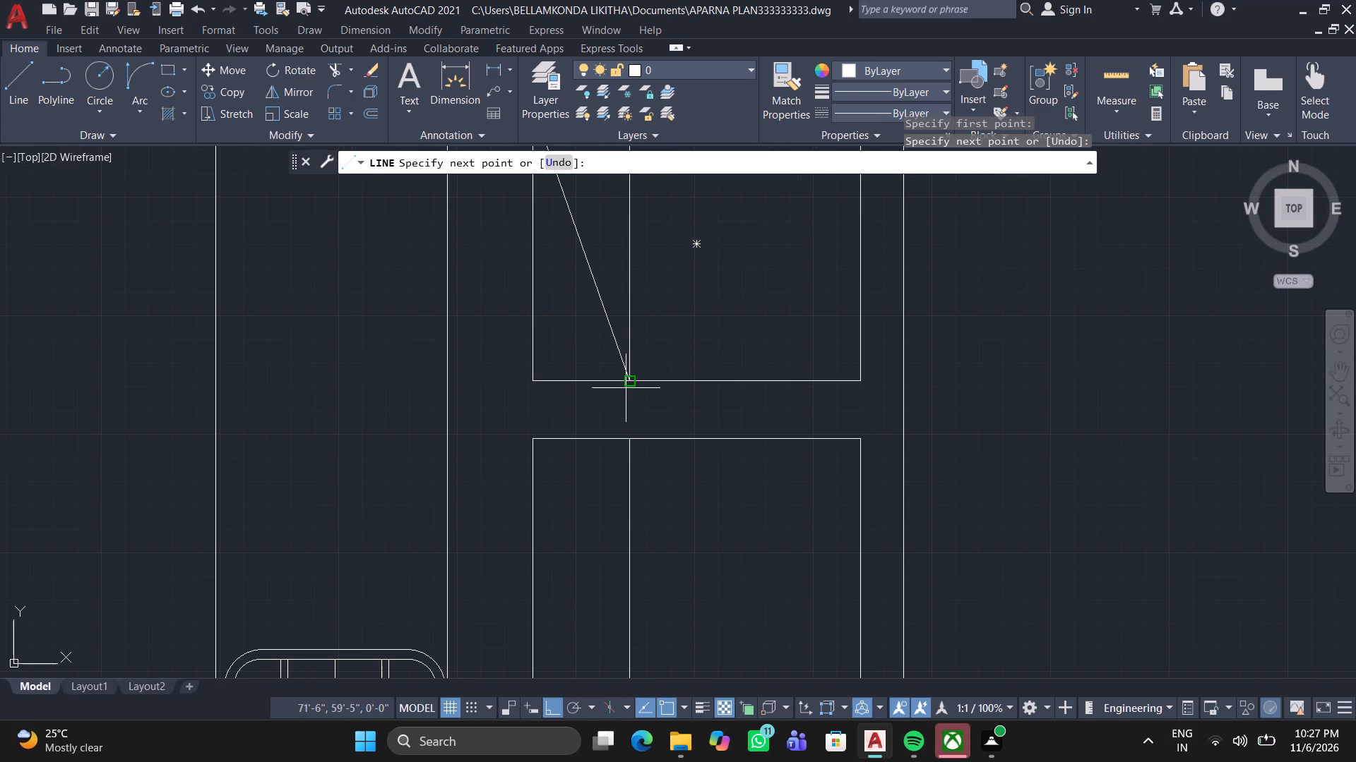
key(space)
key(space)
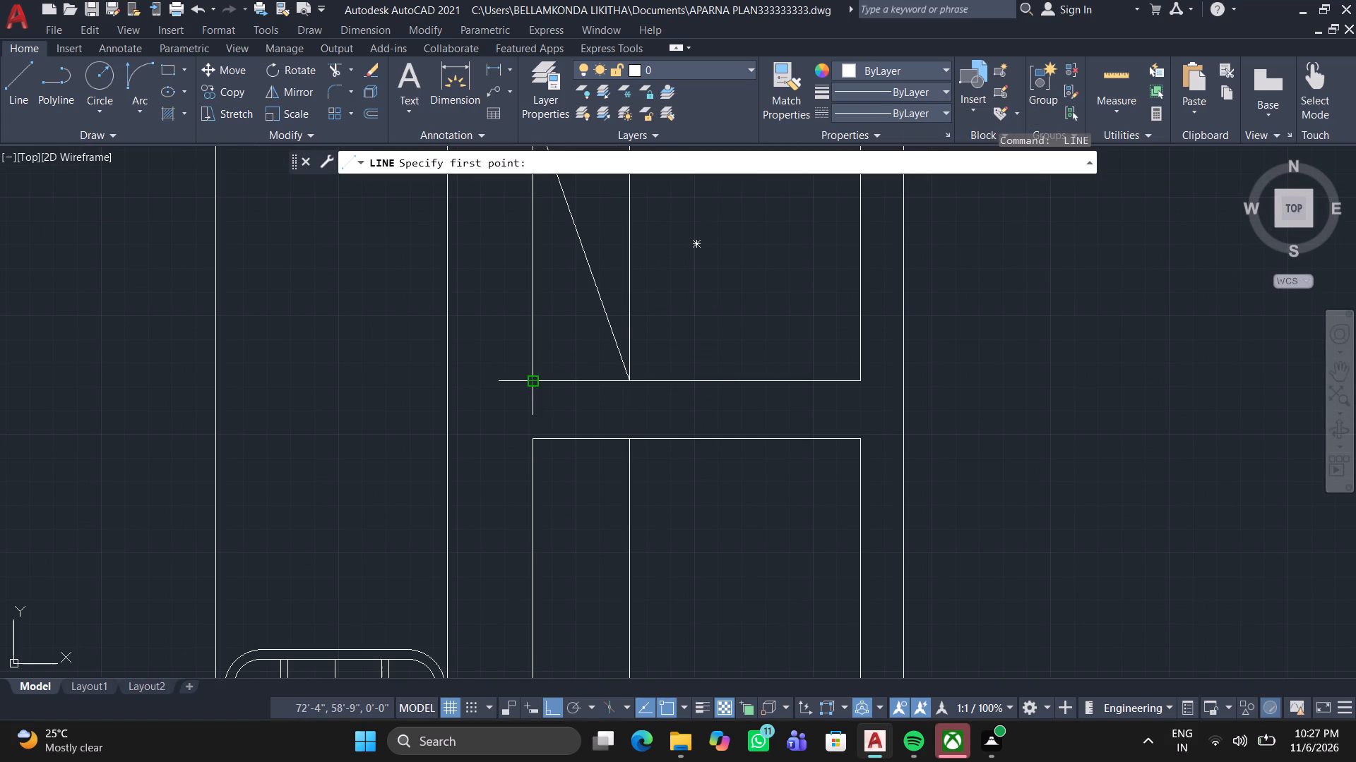
click(536, 376)
middle_drag(628, 259, 628, 346)
scroll(628, 346, down, 1)
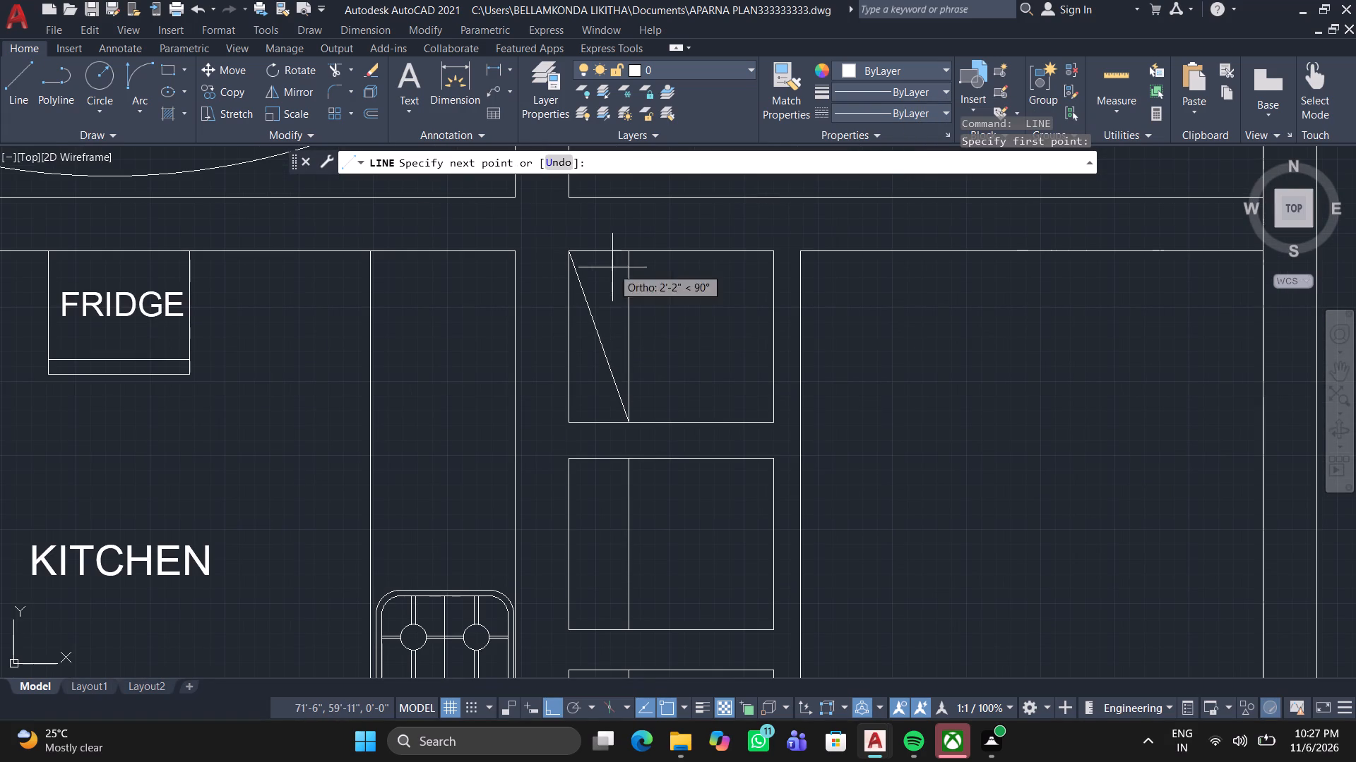
click(631, 258)
key(space)
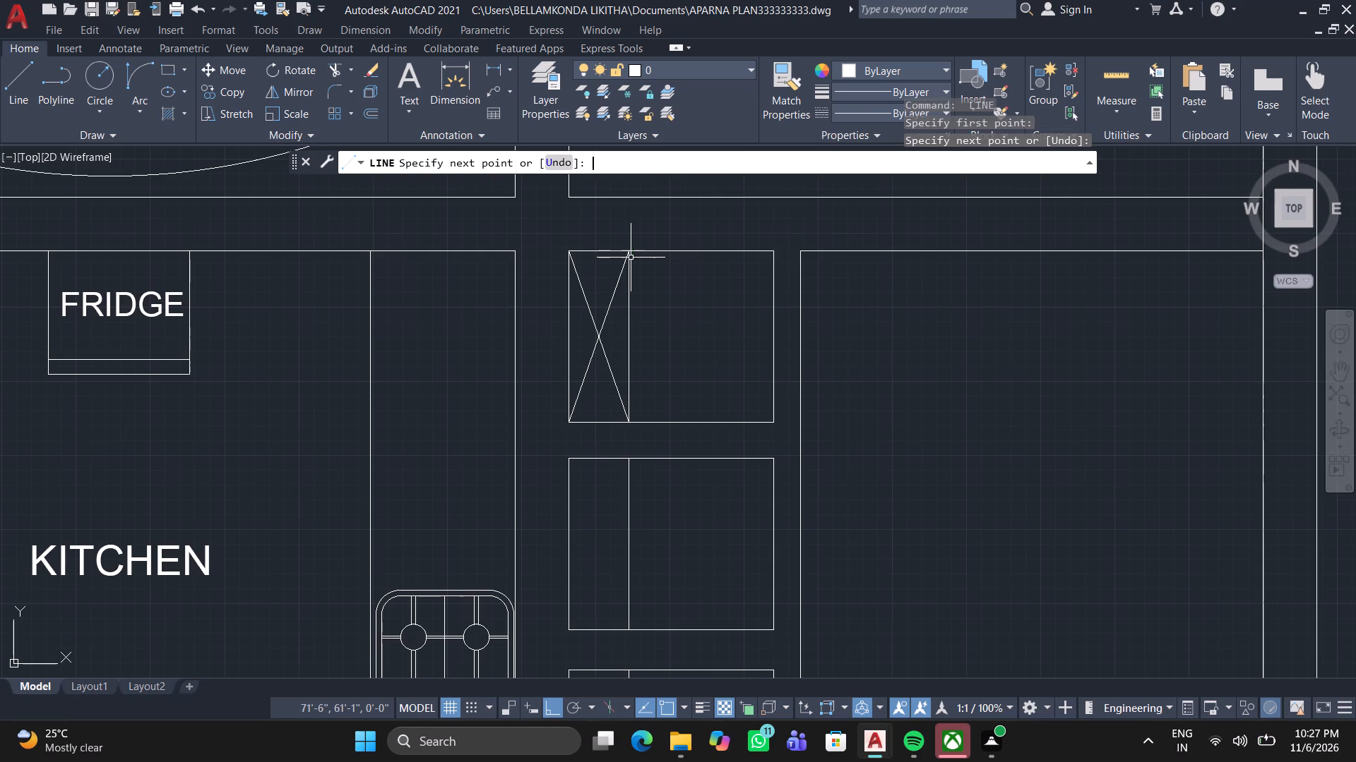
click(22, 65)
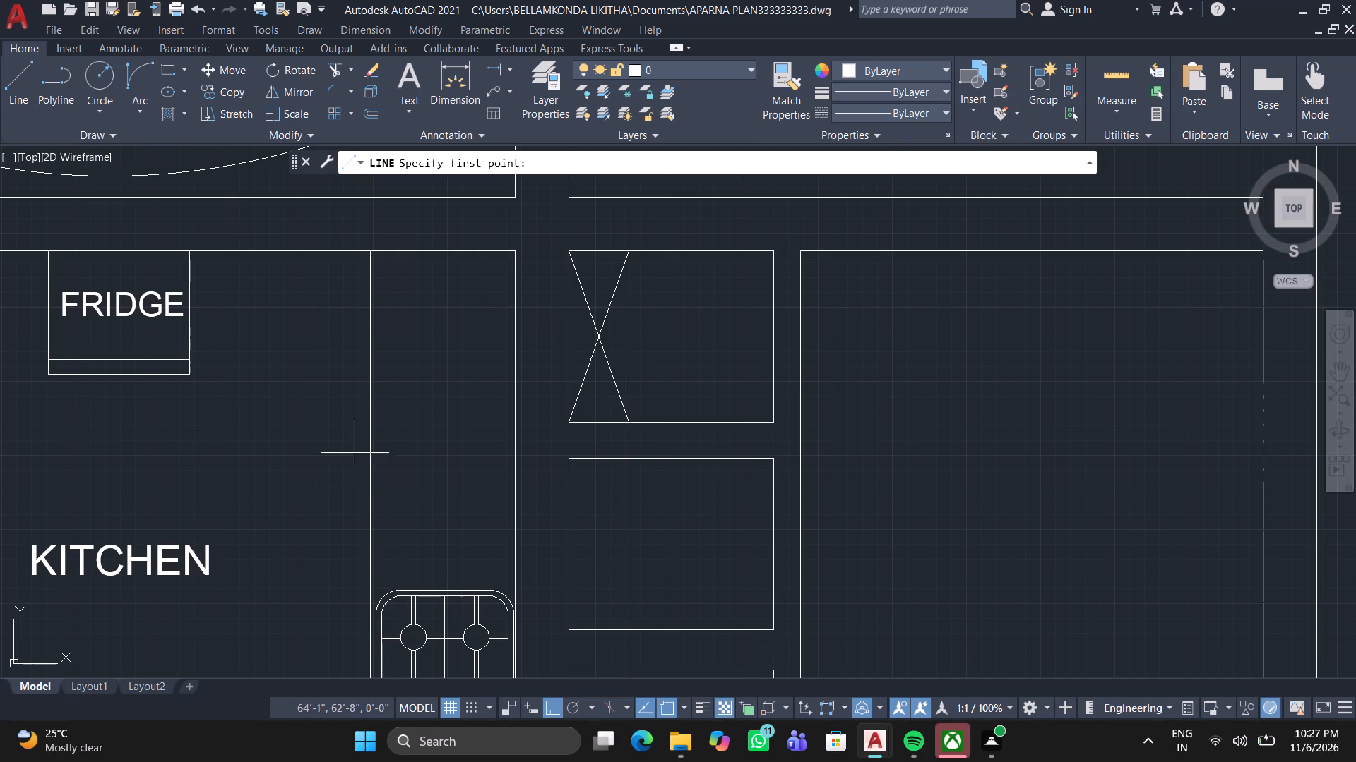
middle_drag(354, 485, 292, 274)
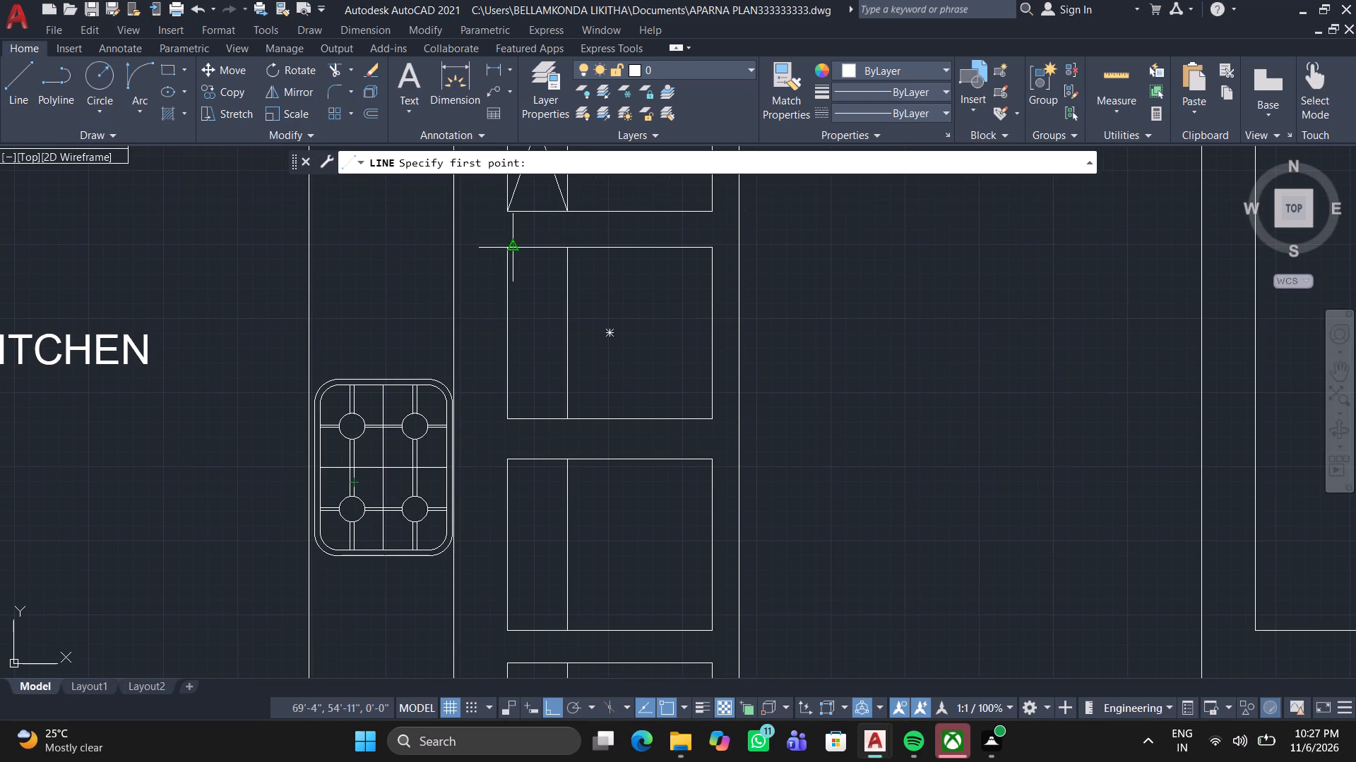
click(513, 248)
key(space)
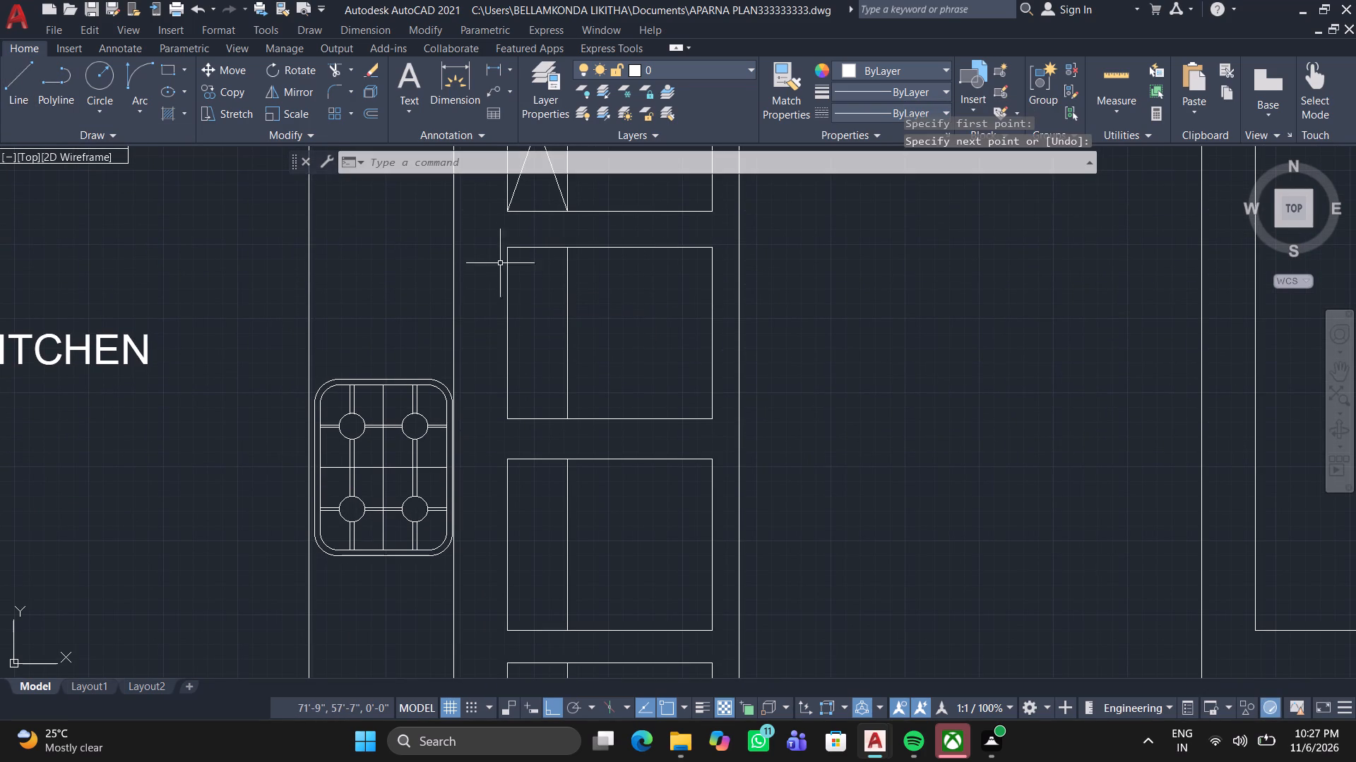
Draw two crossing corner-to-corner diagonals in the narrow left strip of the second box from the top.
click(13, 71)
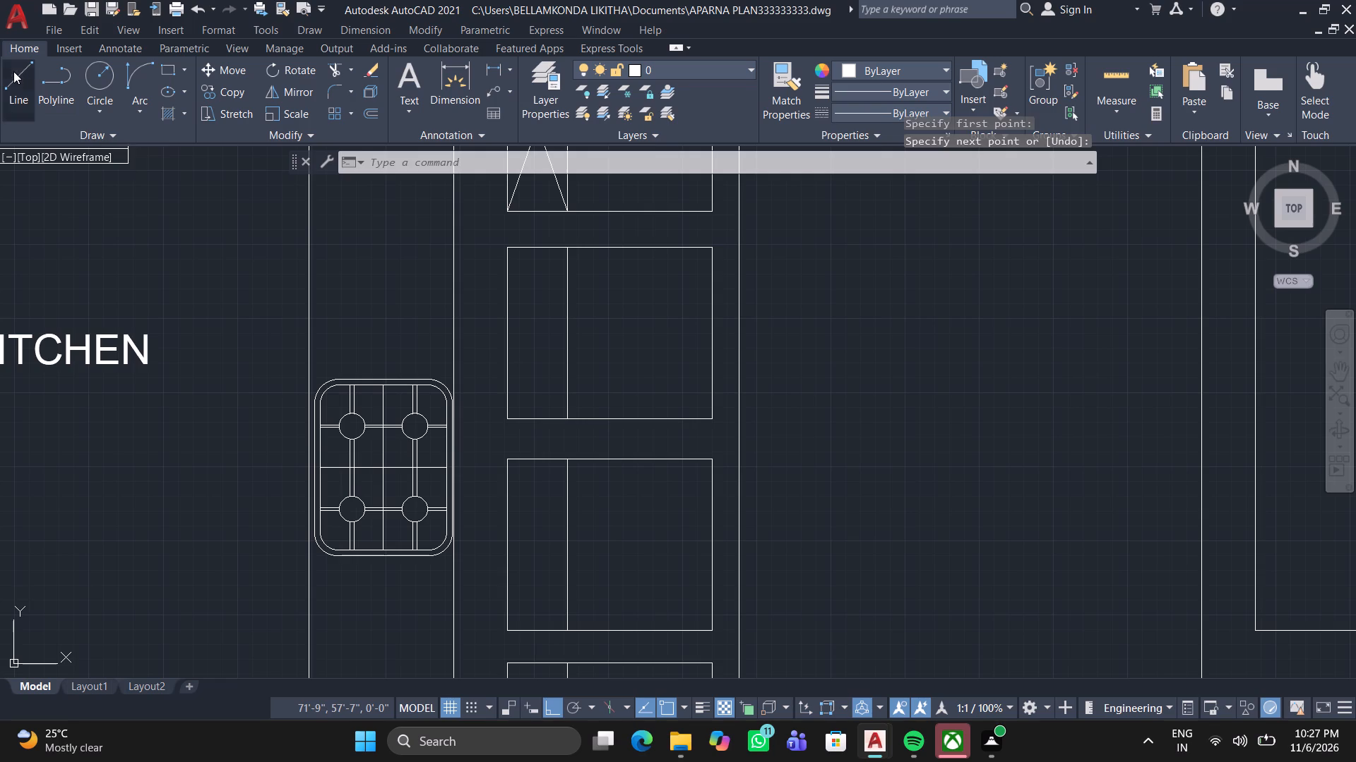
click(506, 246)
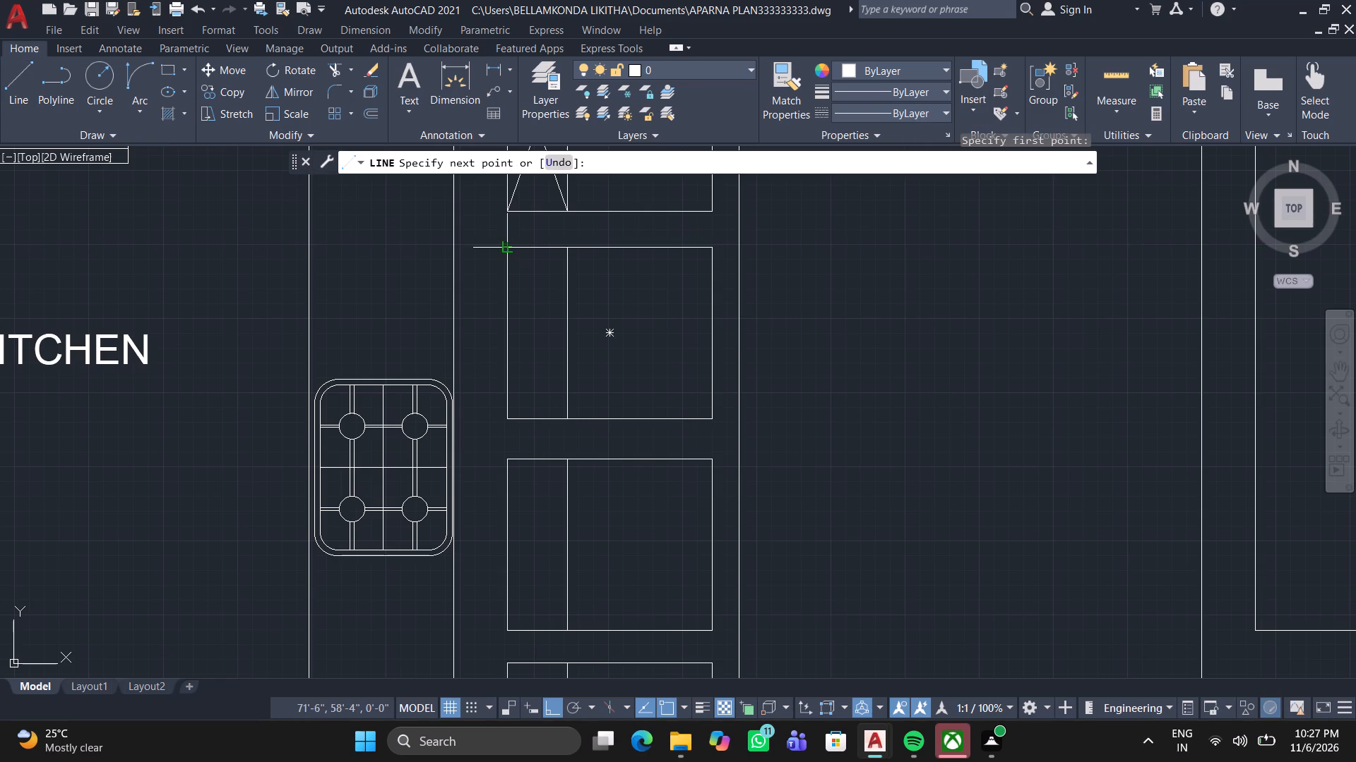
click(562, 412)
key(space)
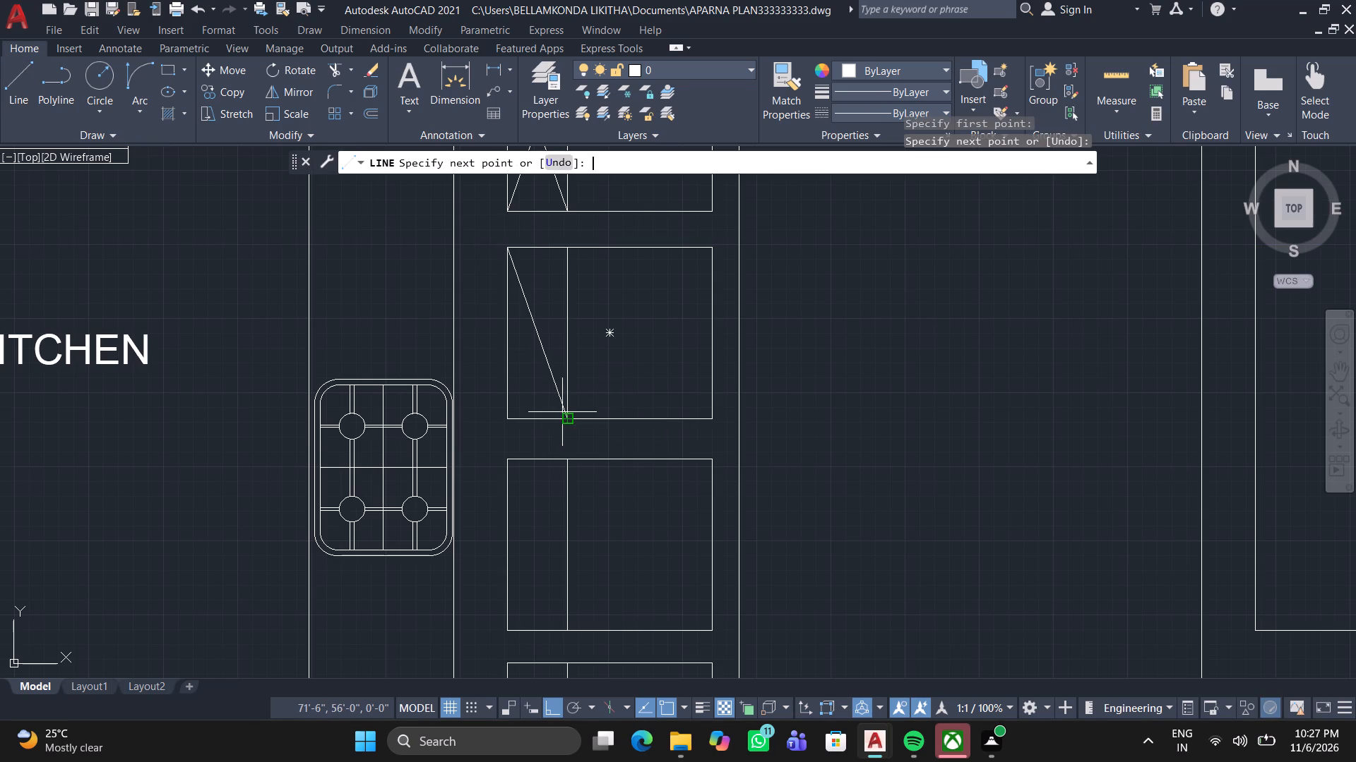
key(space)
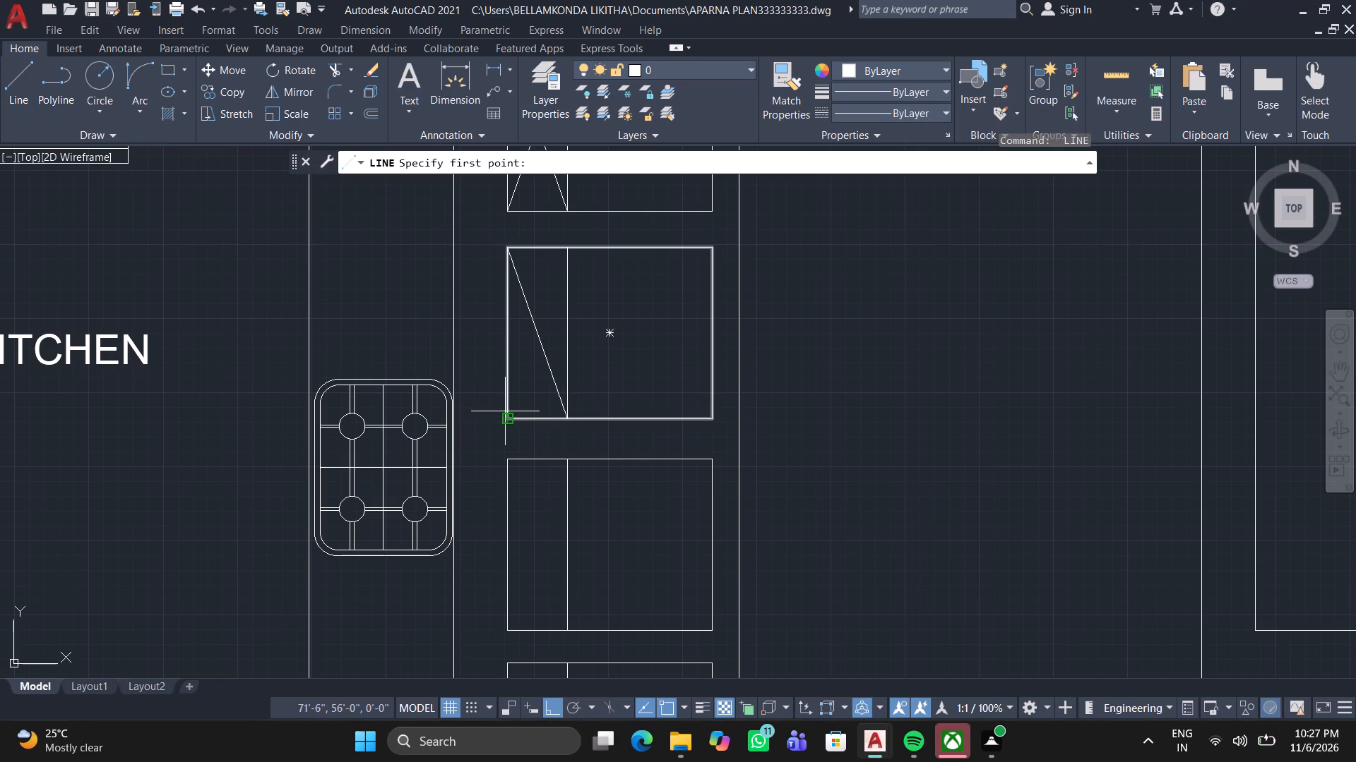
click(506, 415)
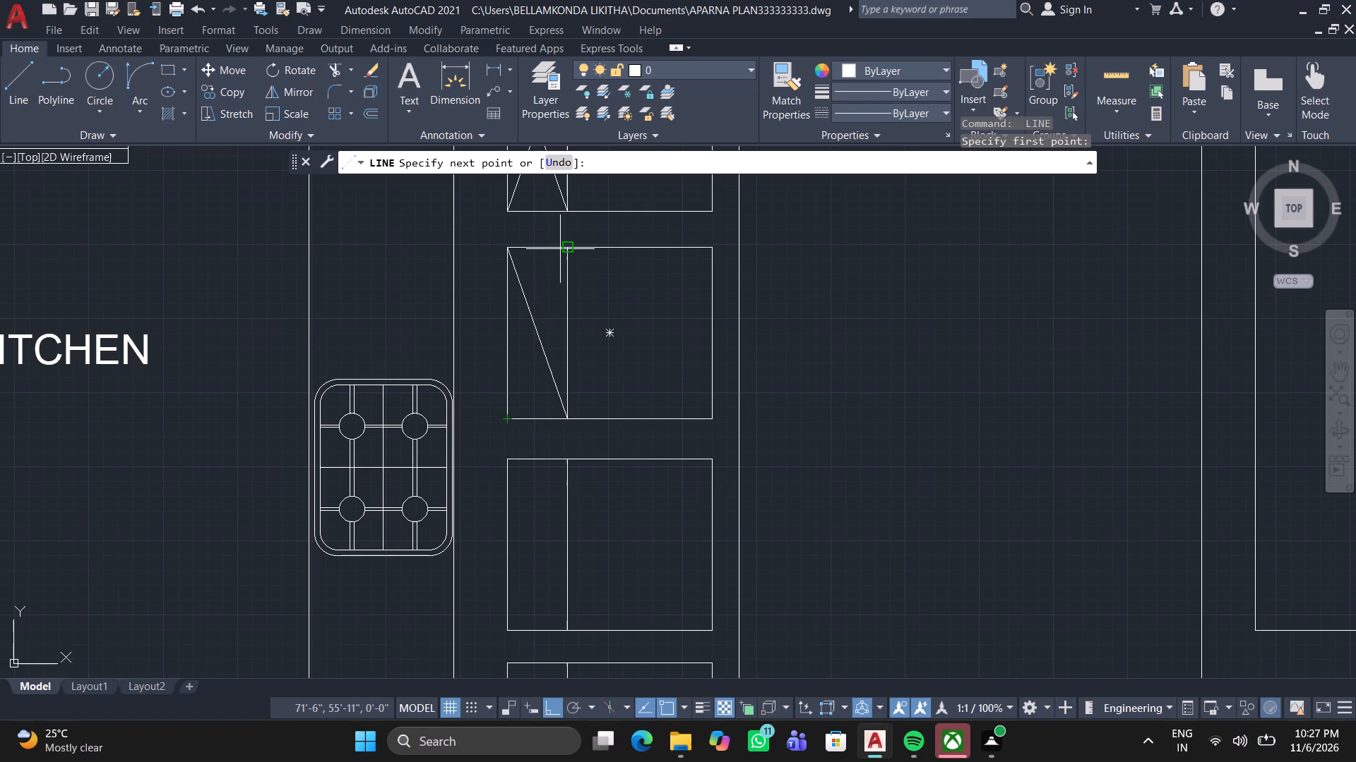
click(560, 249)
key(space)
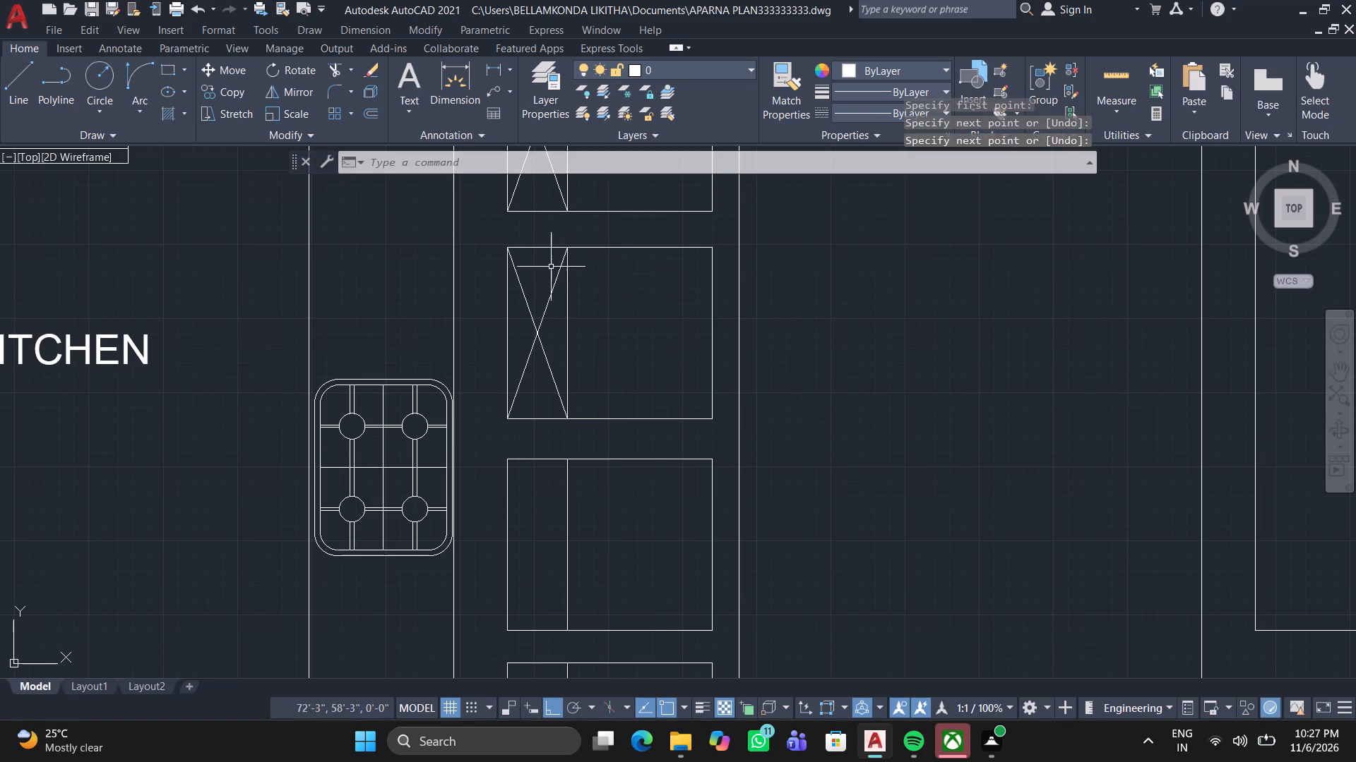
Draw two crossing corner-to-corner diagonals in the narrow left strip of the third box from the top.
click(25, 66)
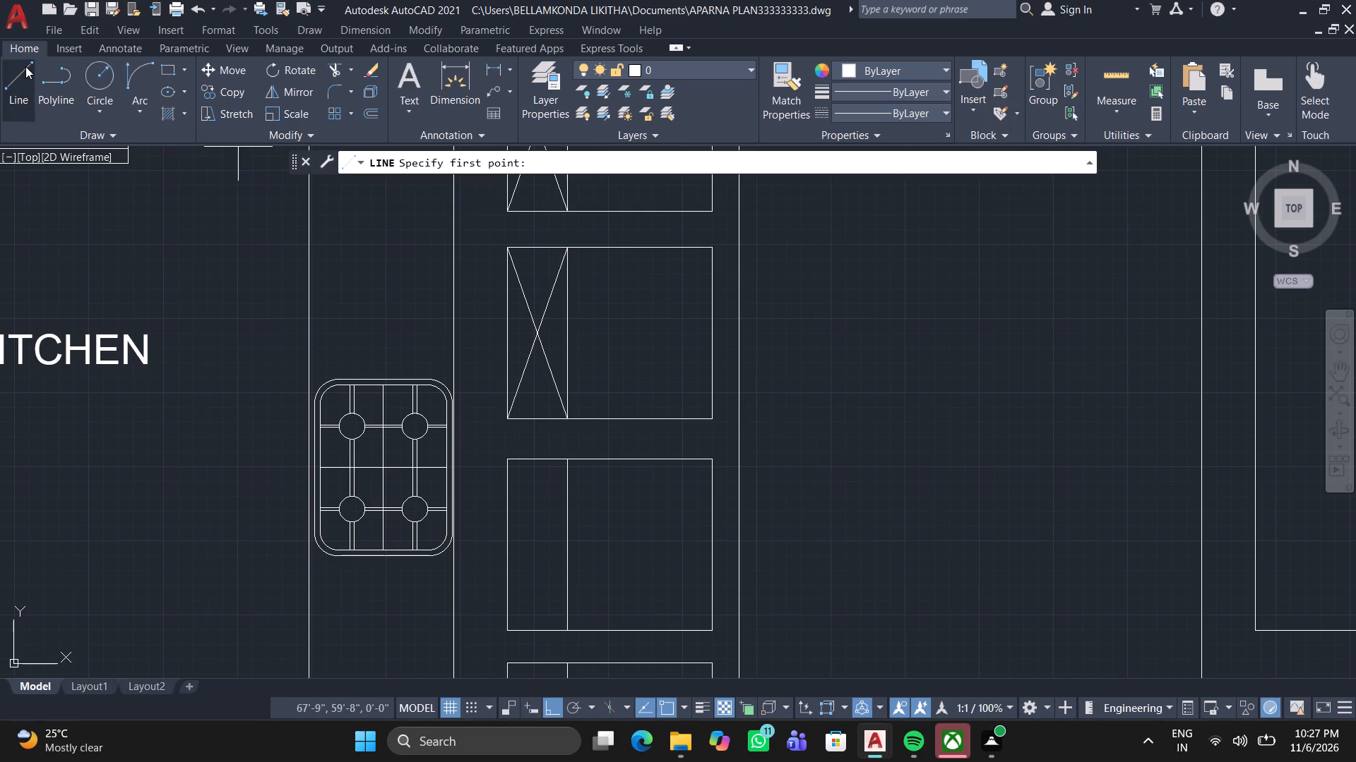
click(506, 462)
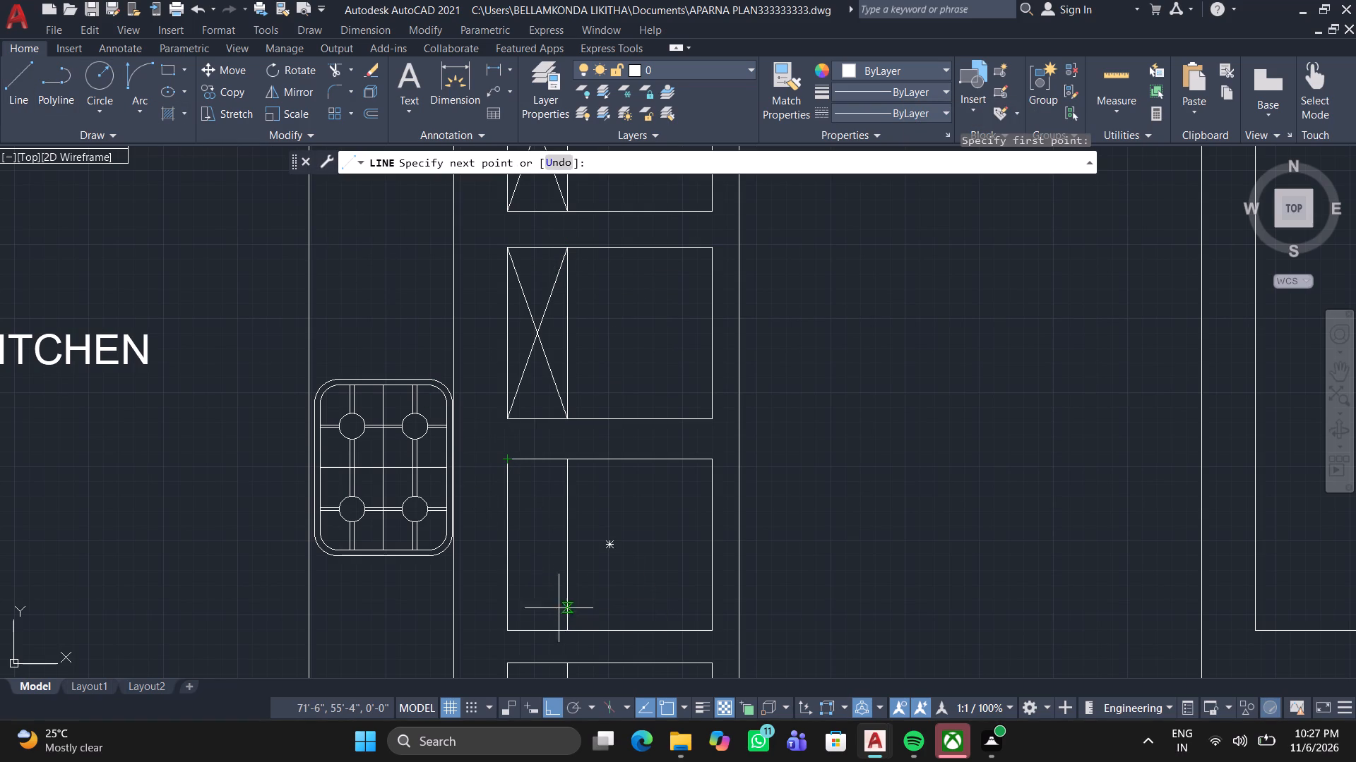
click(564, 635)
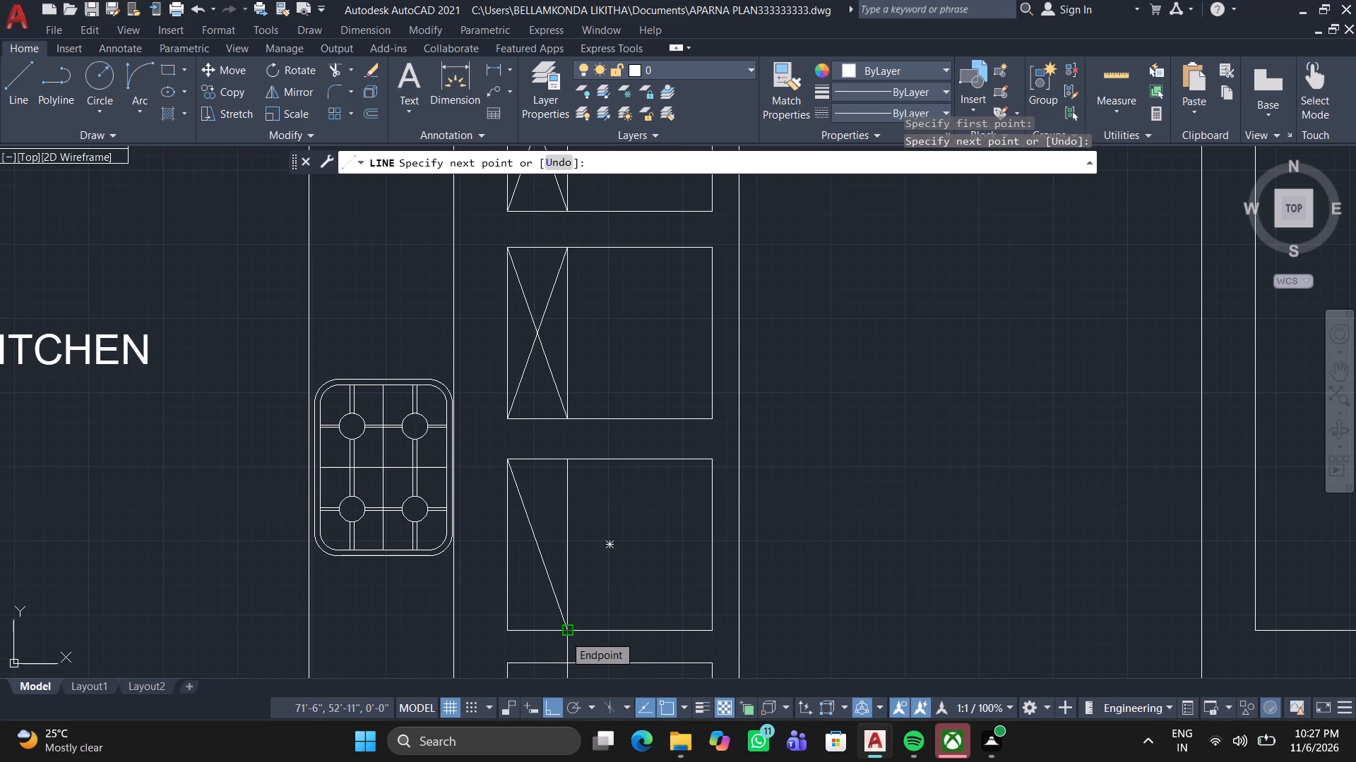
right_click(564, 635)
right_click(564, 635)
click(641, 432)
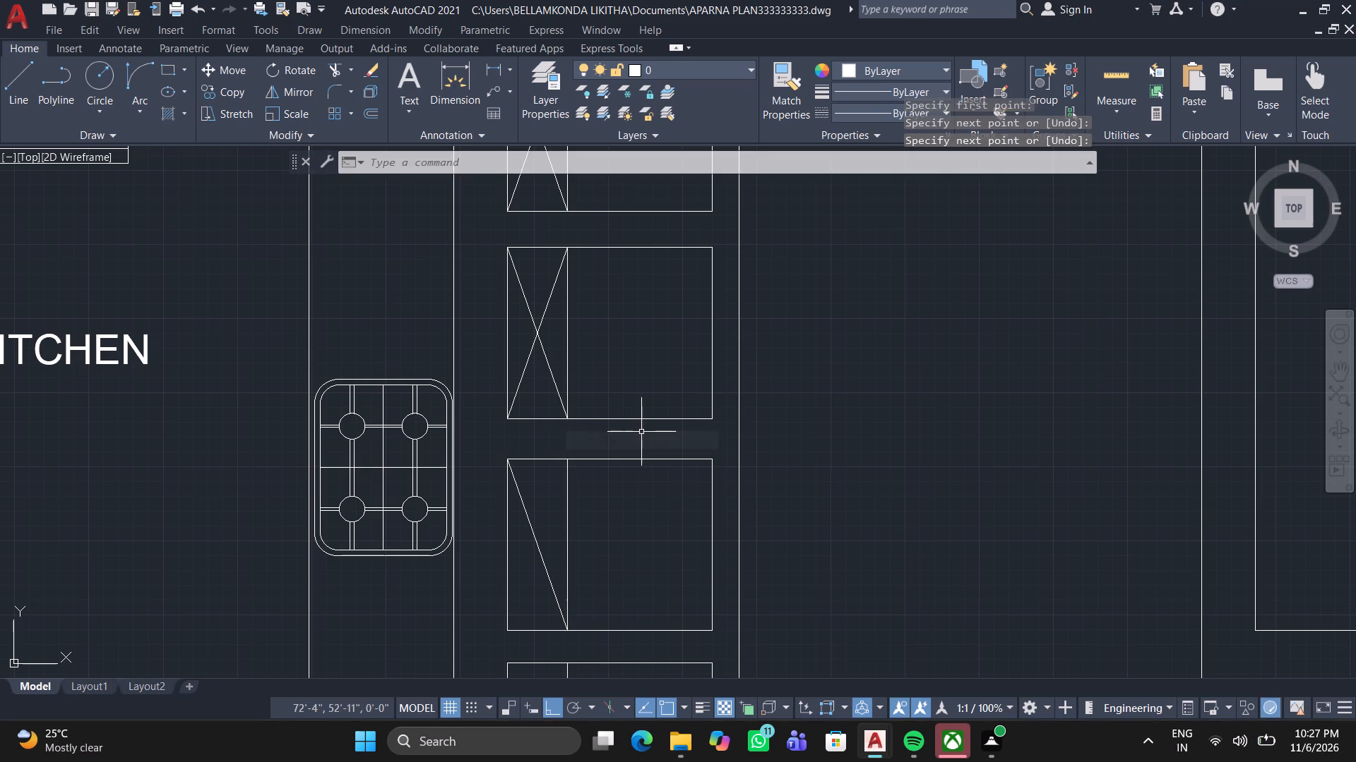
scroll(470, 521, down, 1)
middle_drag(485, 464, 537, 327)
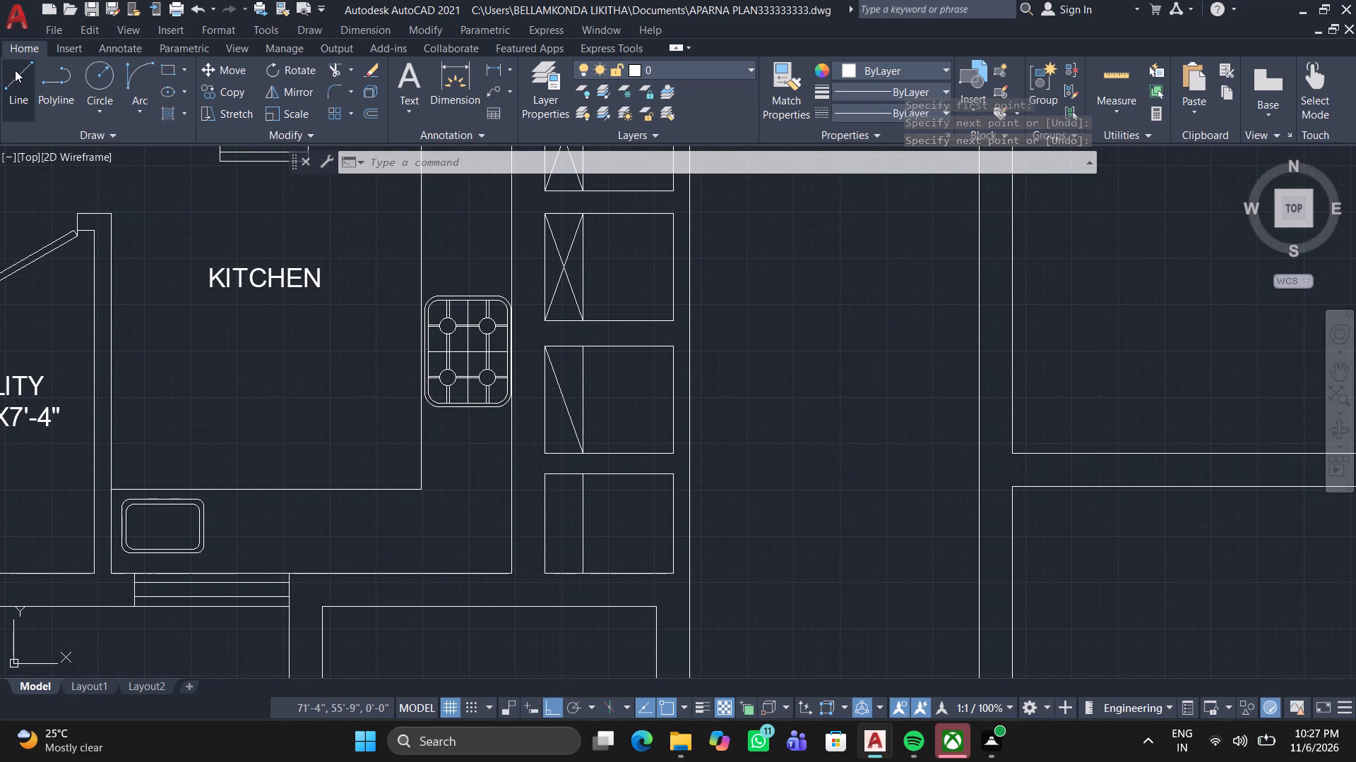
click(15, 70)
click(582, 349)
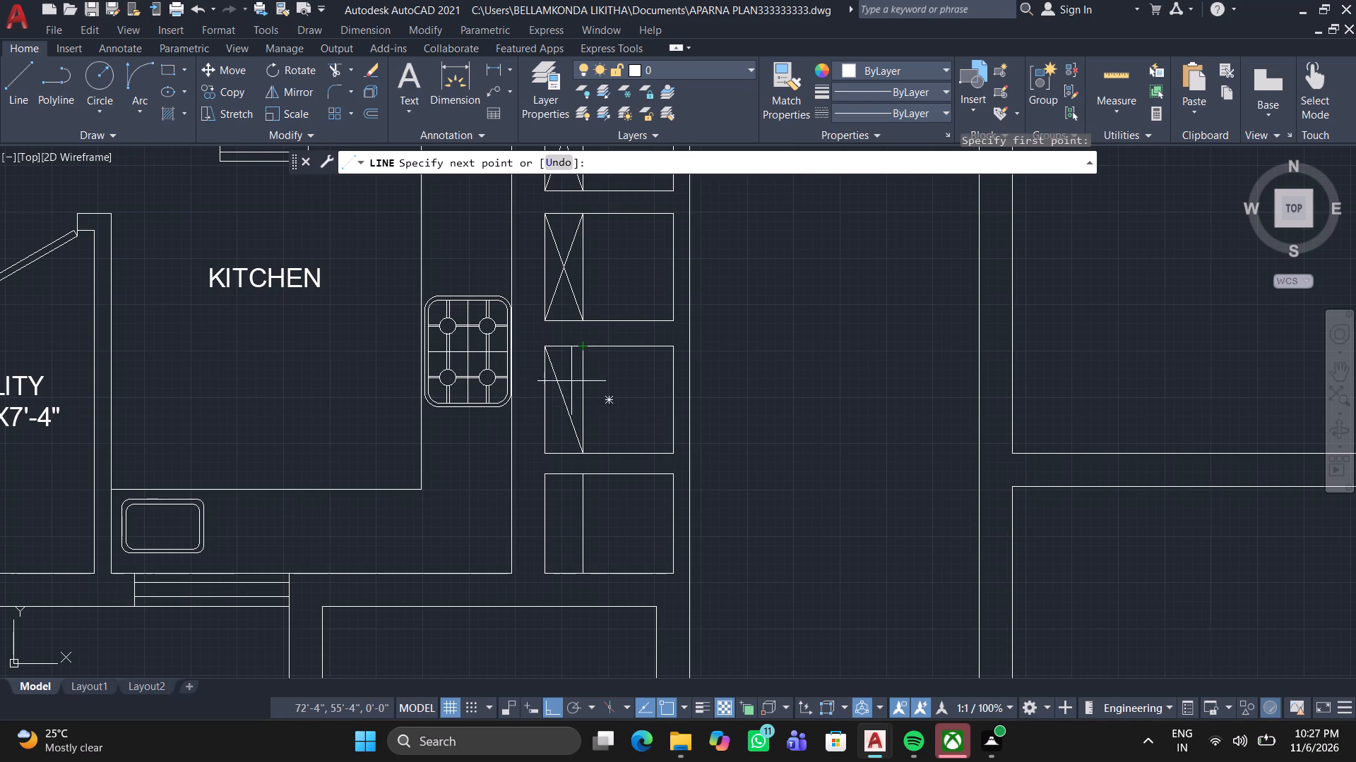
click(542, 449)
key(space)
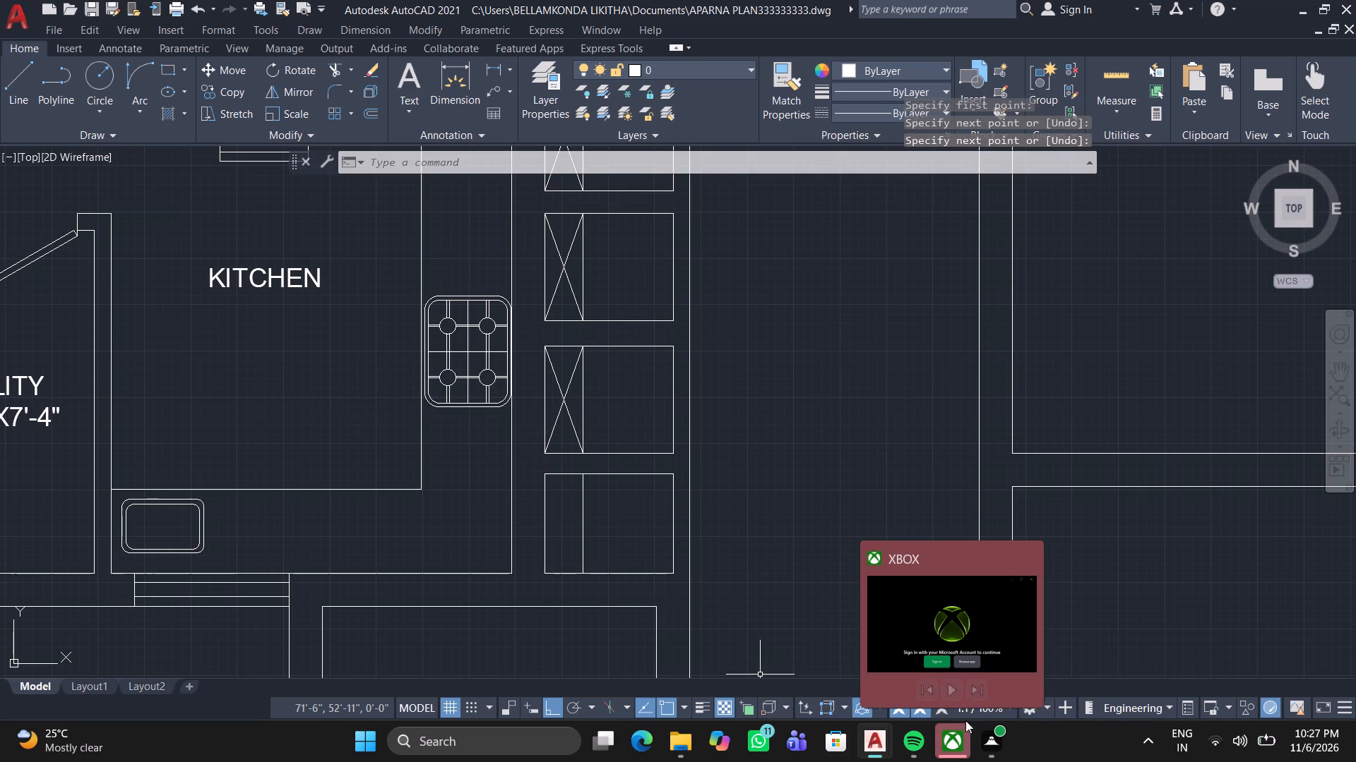
Close the Xbox app window.
click(1026, 565)
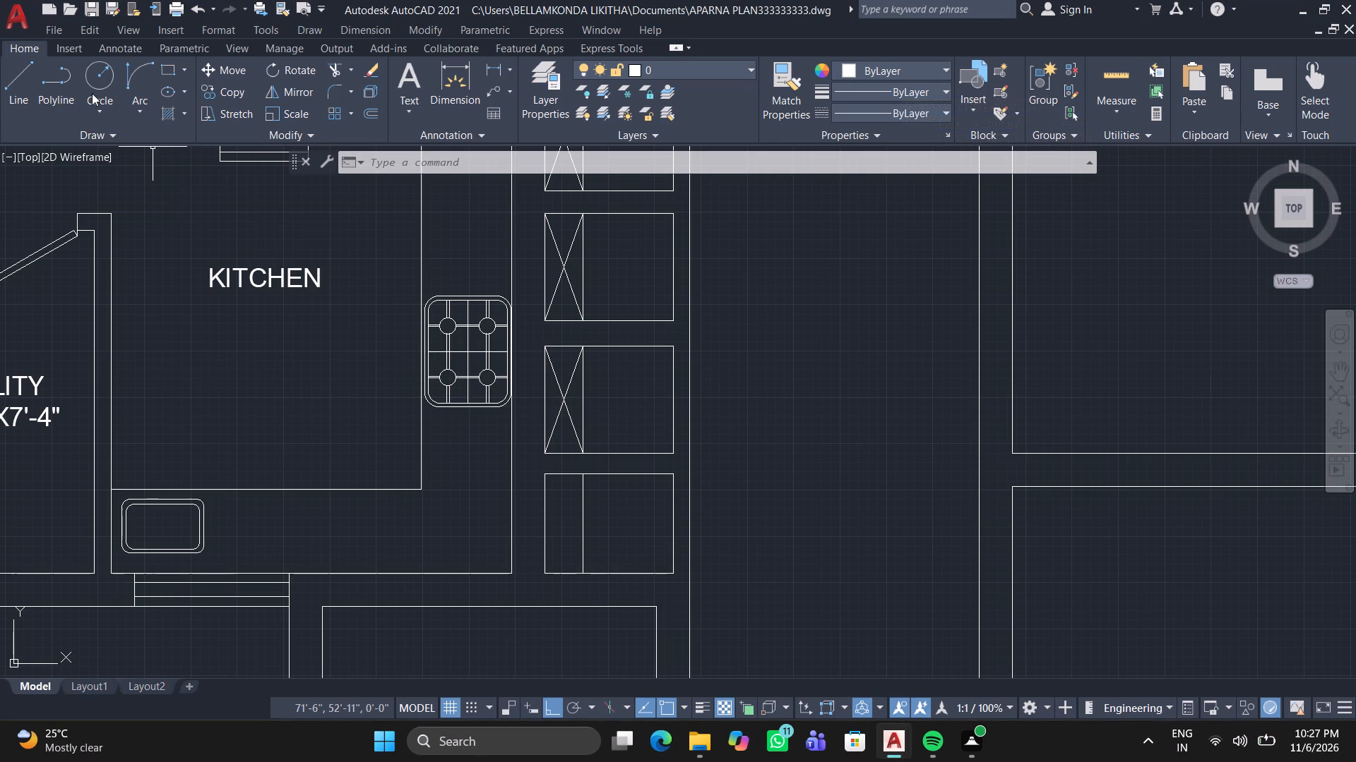
Draw two crossing corner-to-corner diagonals in the narrow left strip of the bottom box beside the kitchen.
click(19, 61)
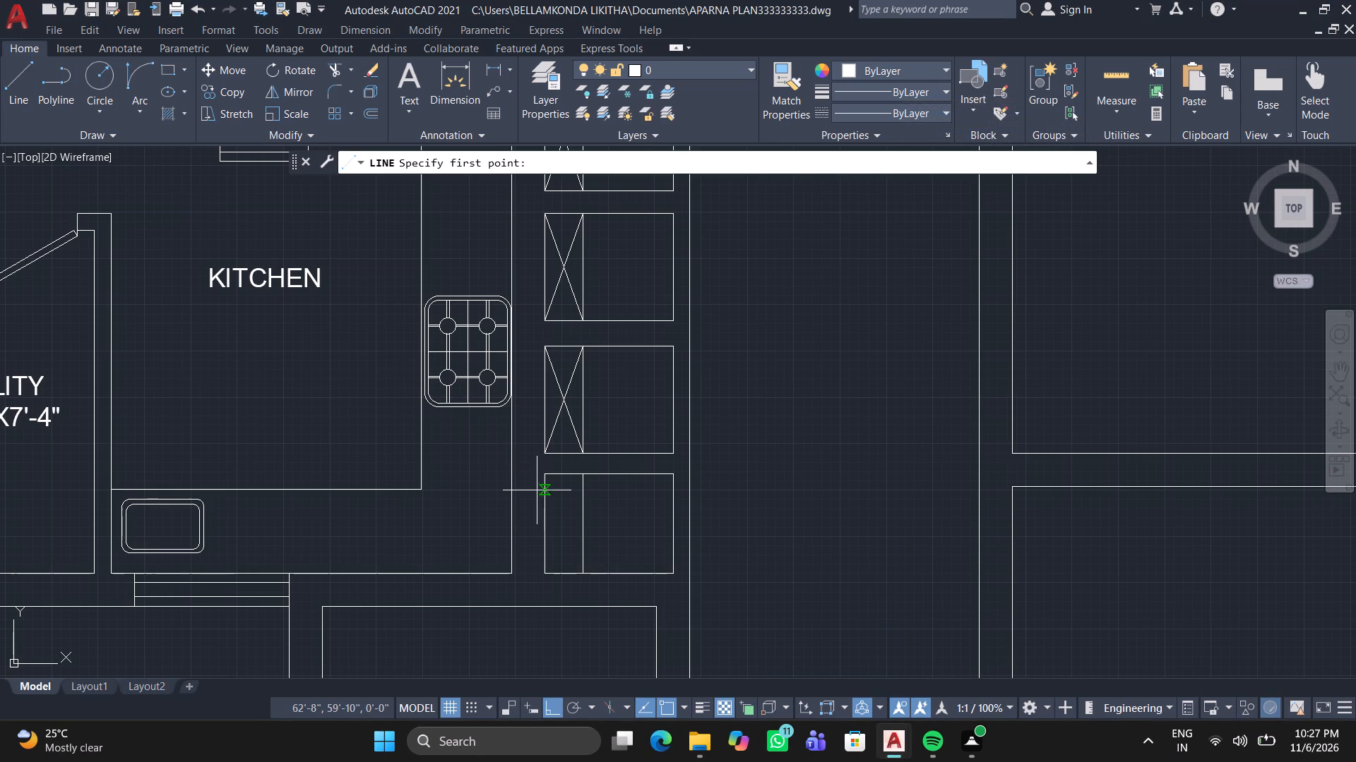
click(542, 472)
click(585, 567)
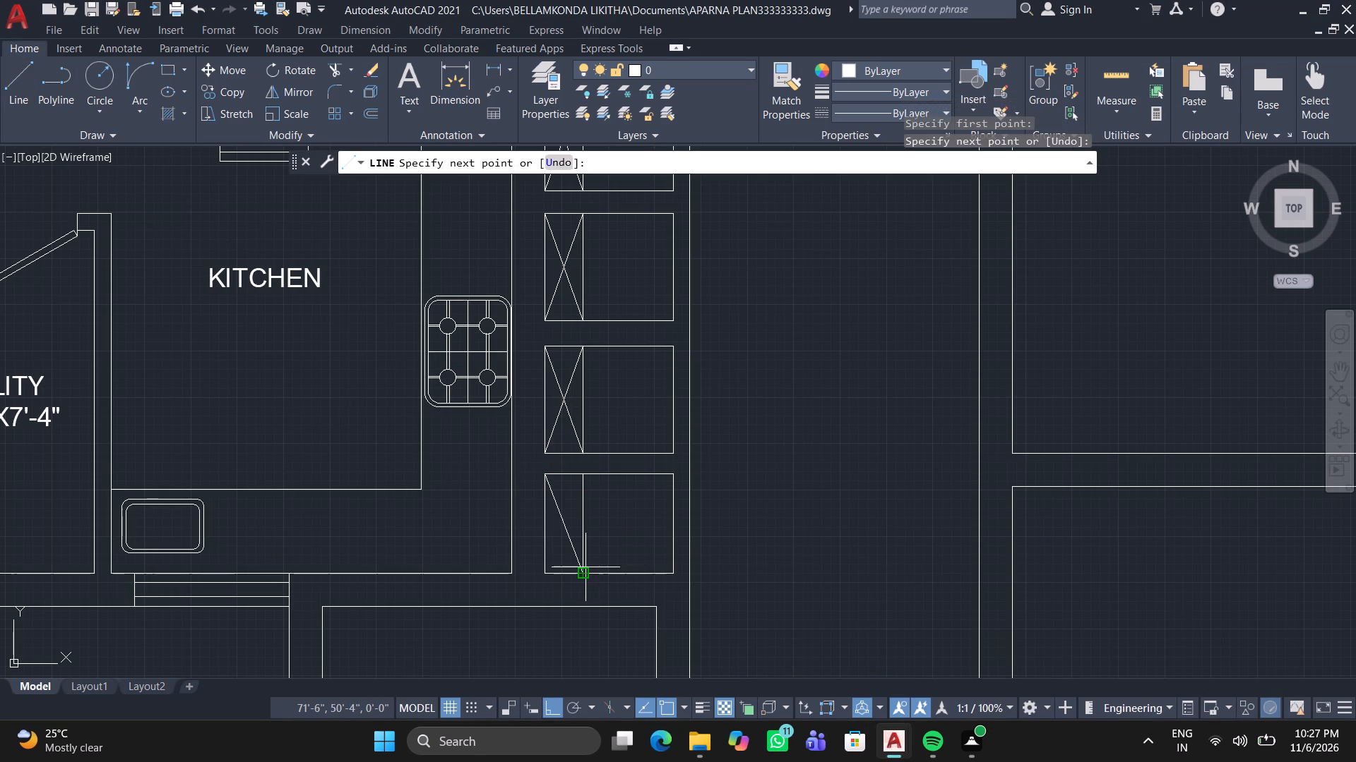
key(space)
key(space)
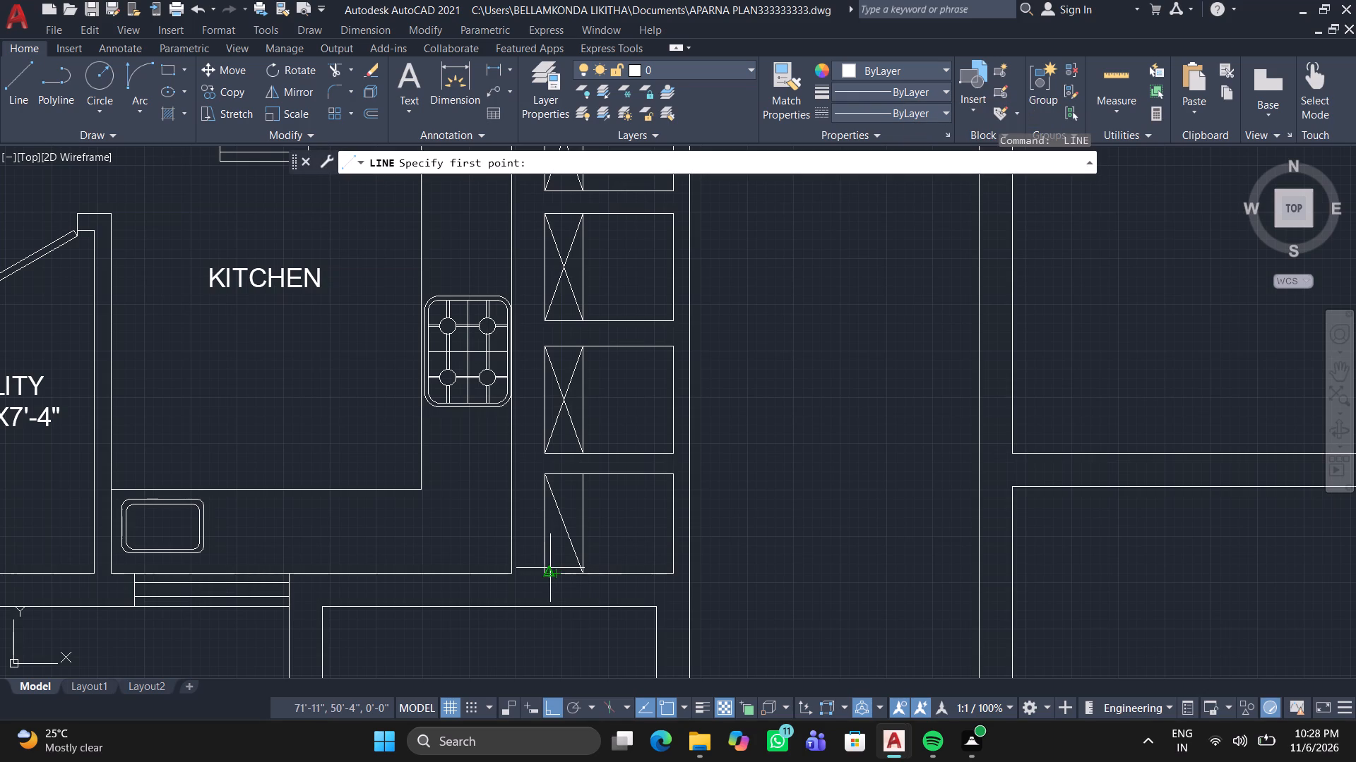
click(541, 570)
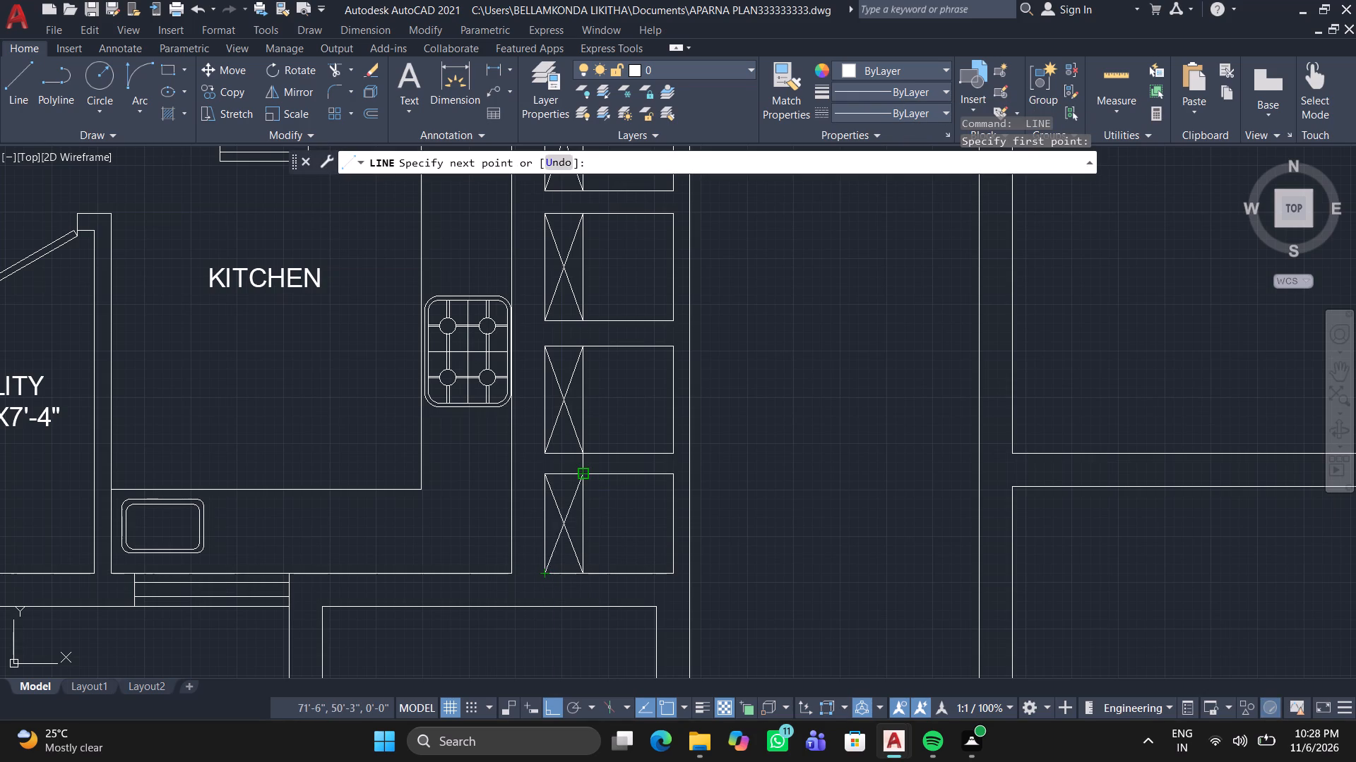
click(582, 476)
key(space)
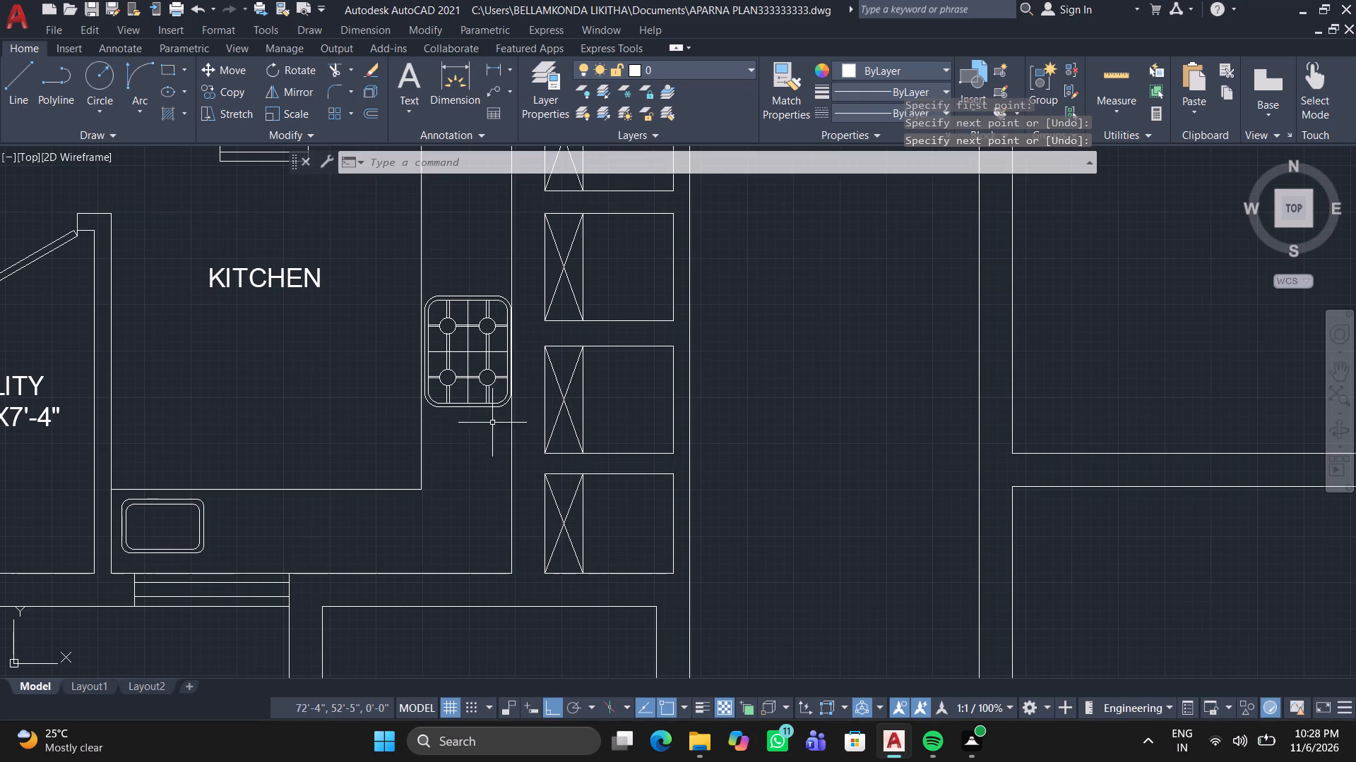
Load the ACAD_ISO02W100 ISO dash linetype from acad.lin into the drawing.
middle_drag(559, 349, 552, 532)
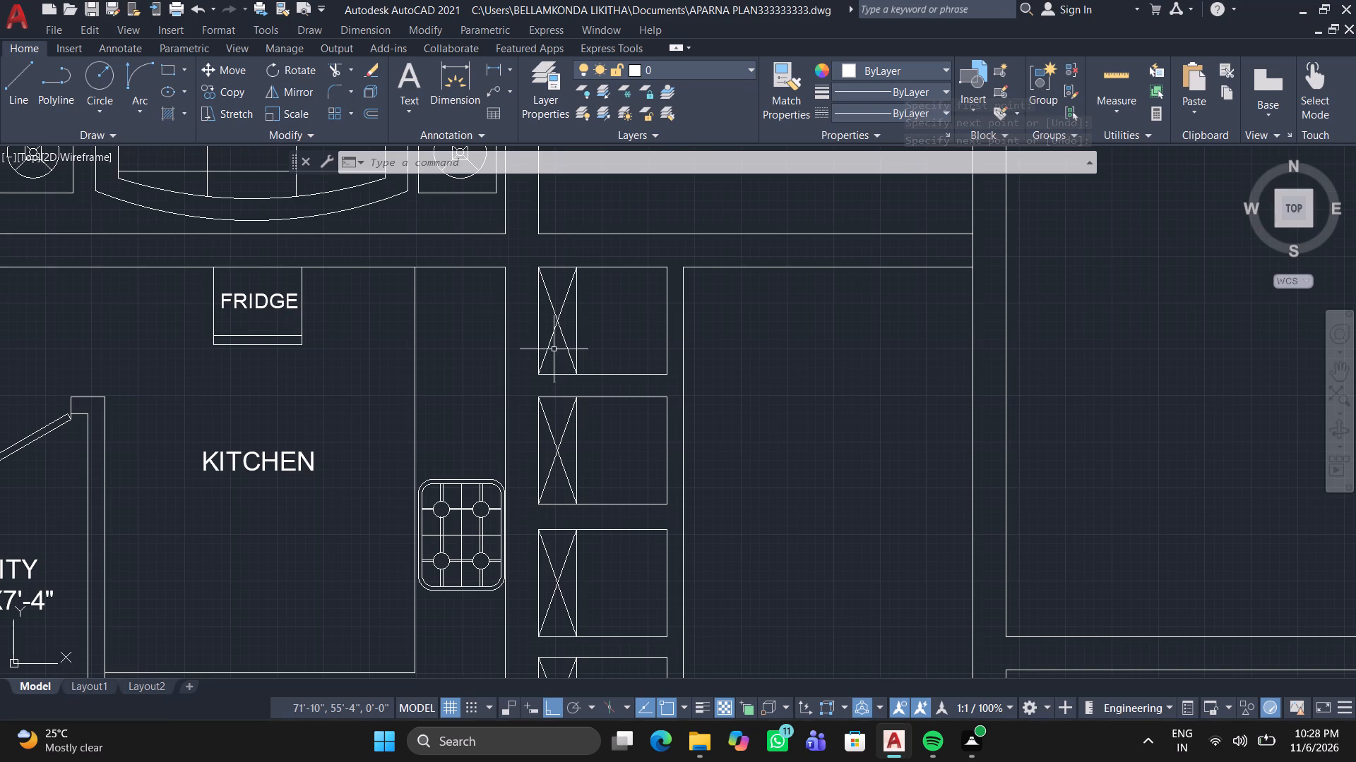
click(558, 329)
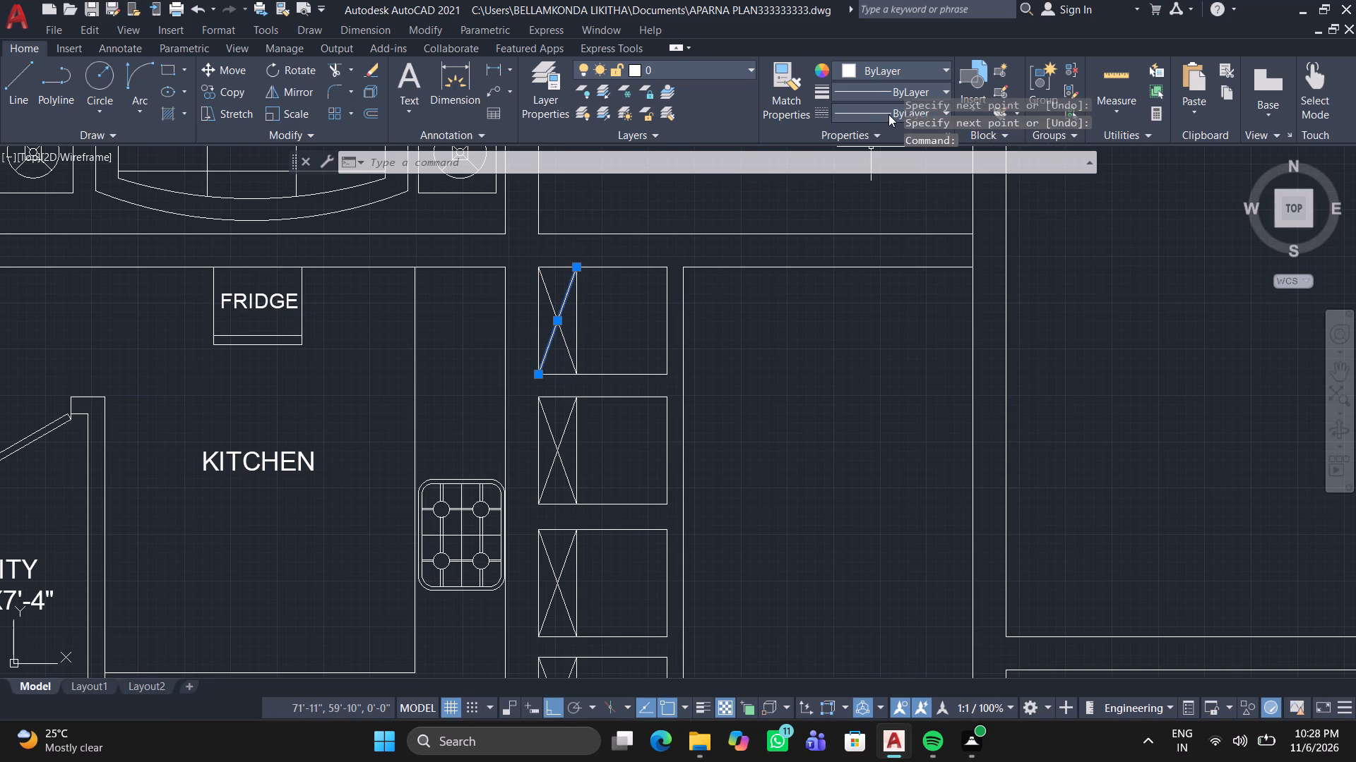
click(888, 111)
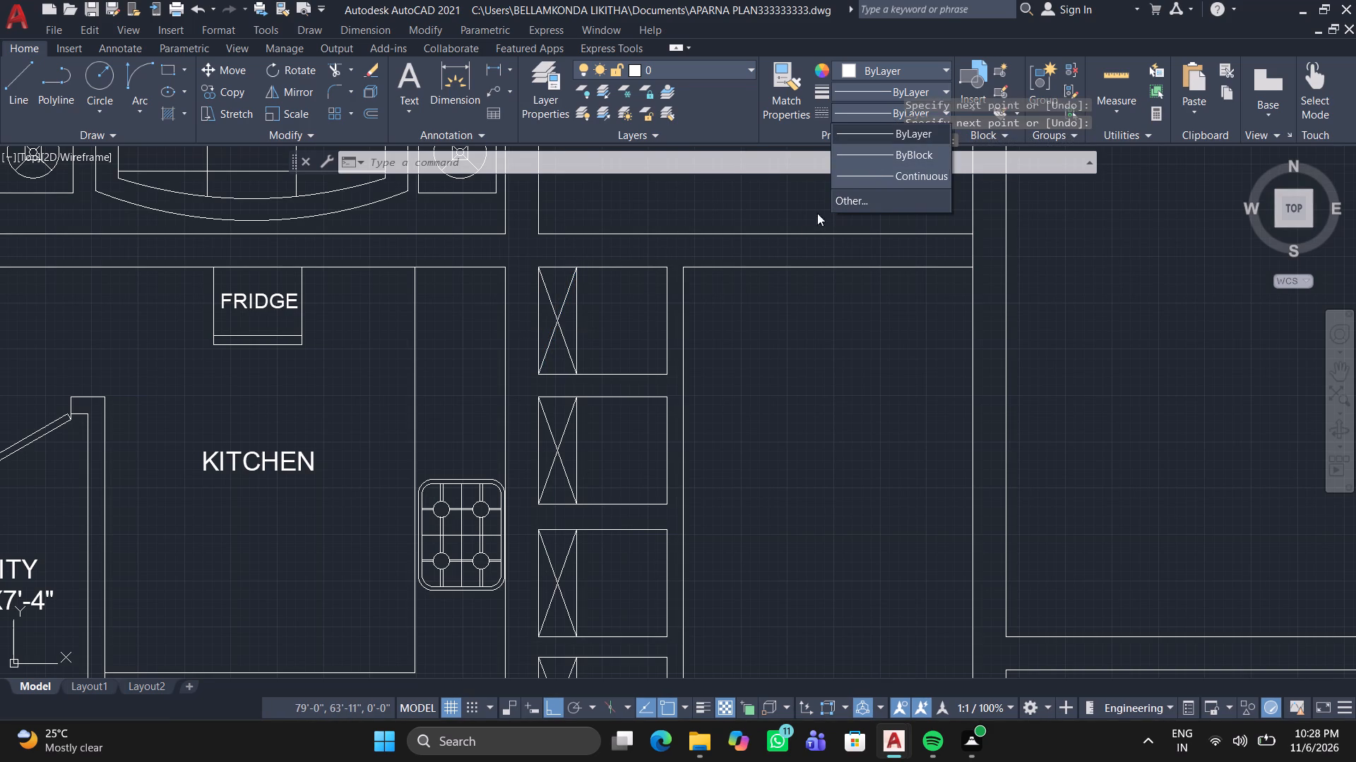
click(841, 198)
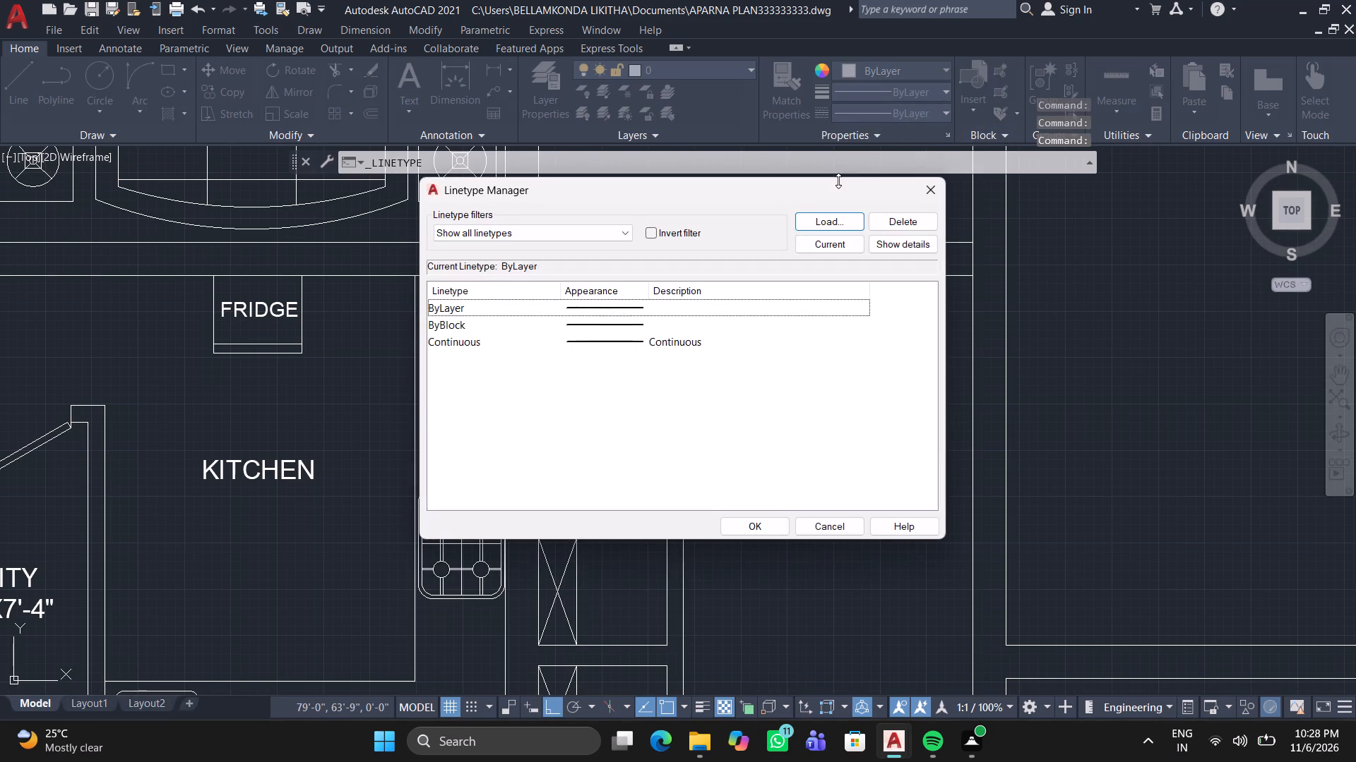
double_click(809, 215)
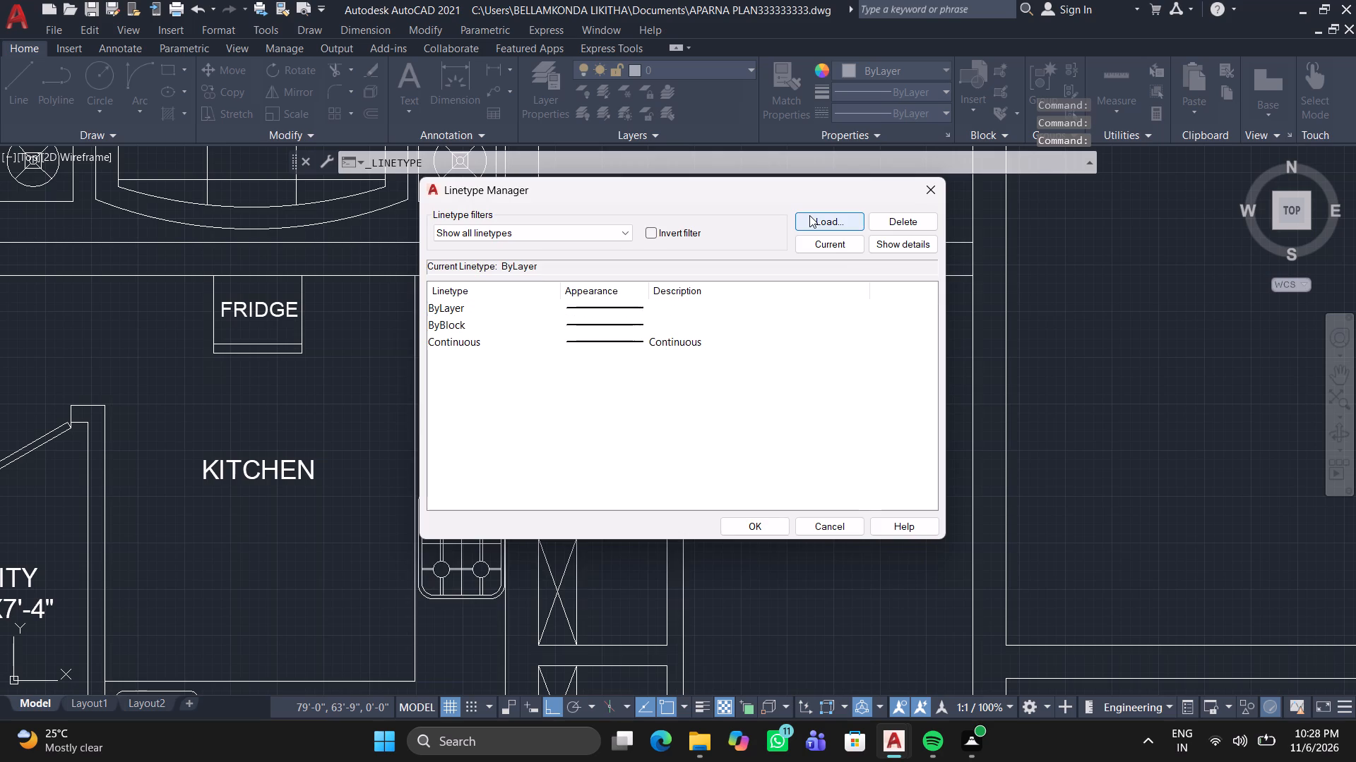
click(778, 336)
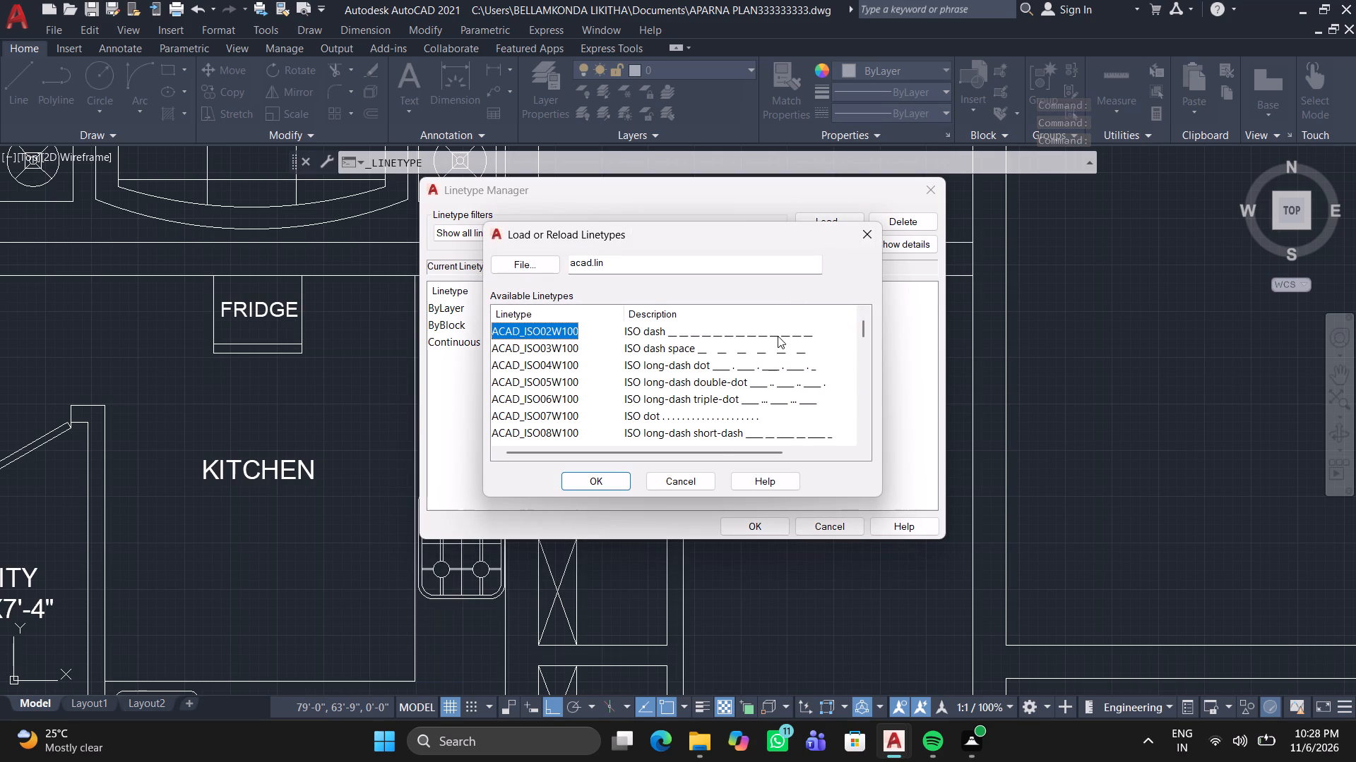
click(593, 481)
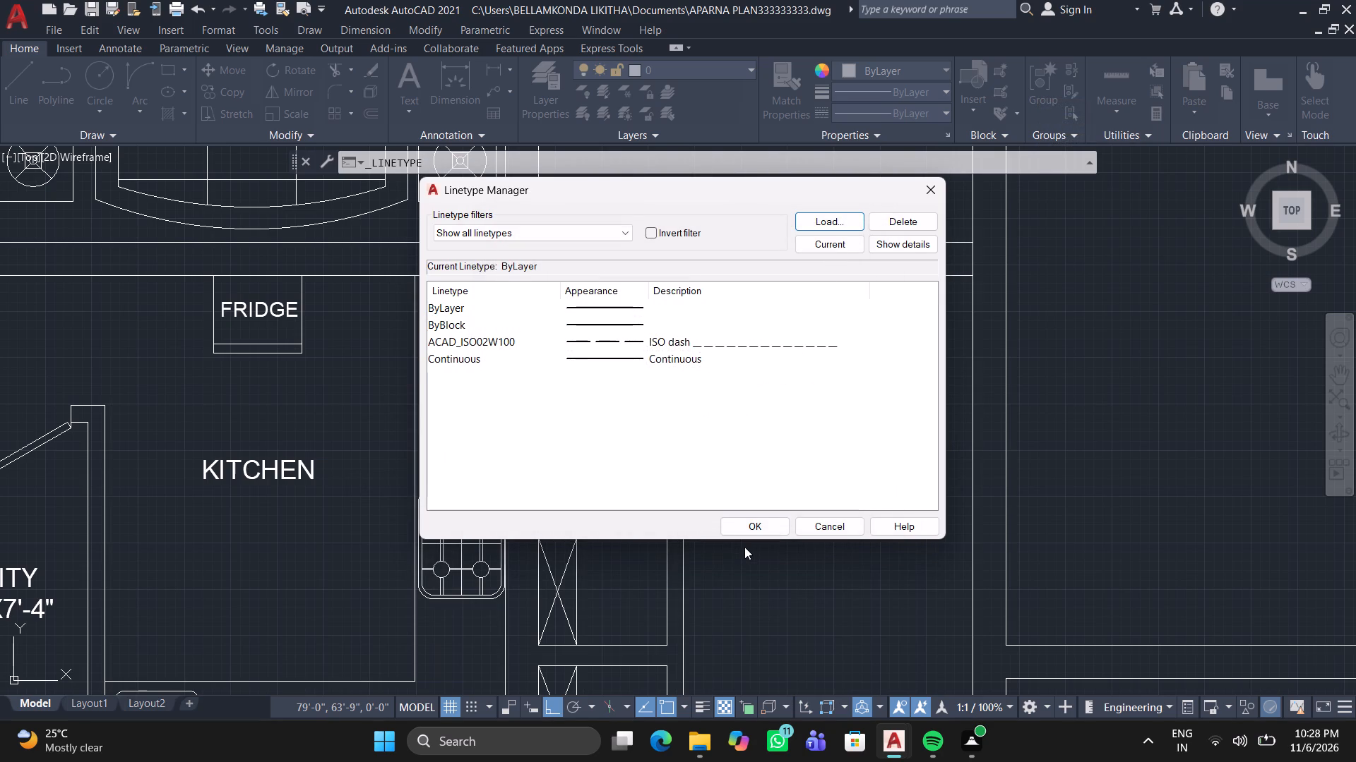
click(750, 528)
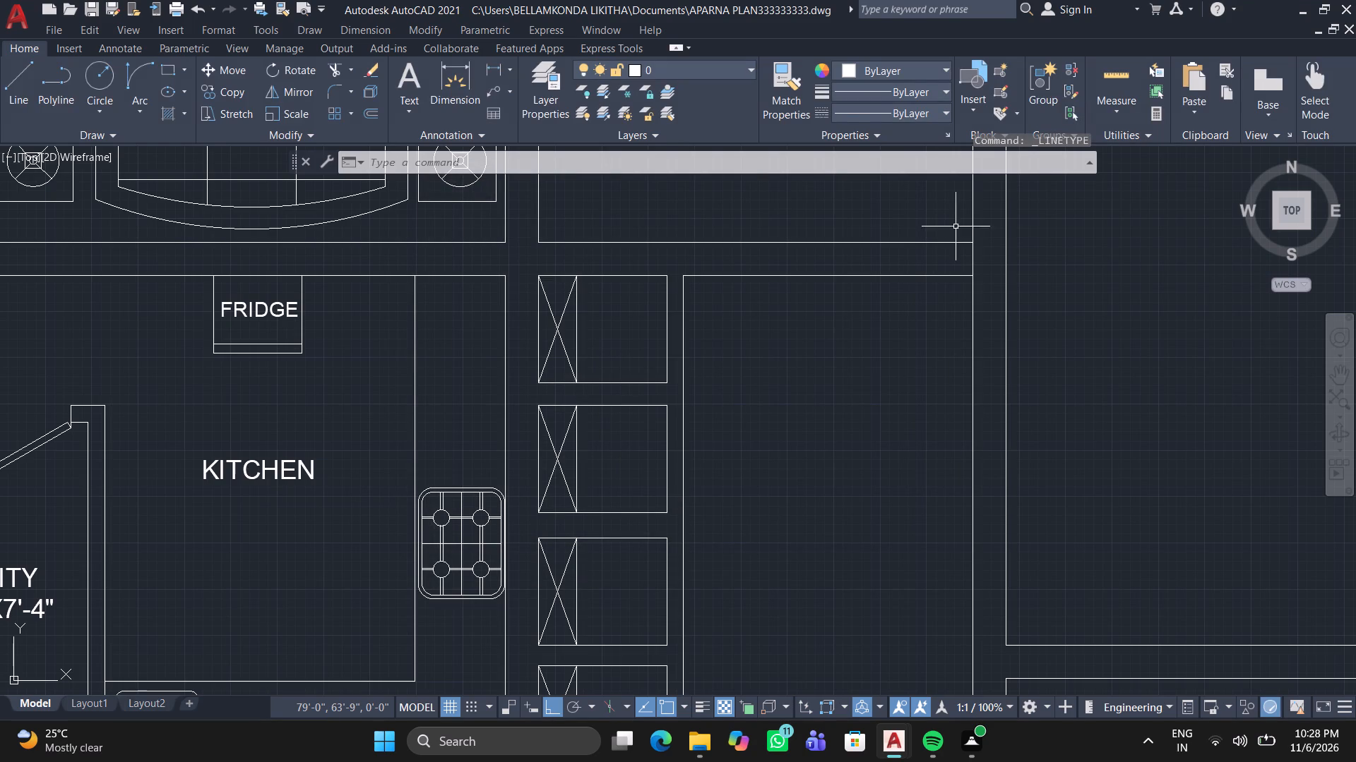
Set both crossing diagonals in the topmost box's left strip to the ACAD_ISO02W100 linetype.
click(865, 103)
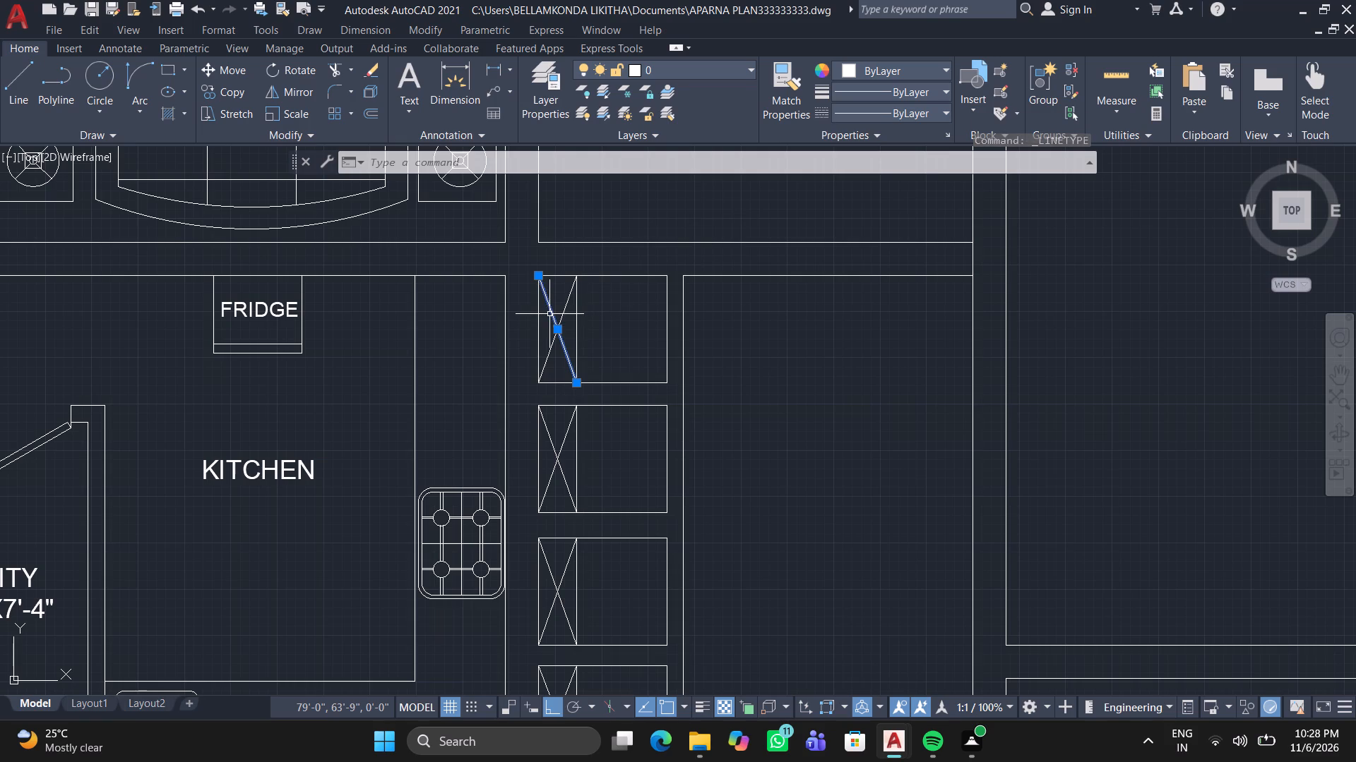
click(549, 314)
click(893, 113)
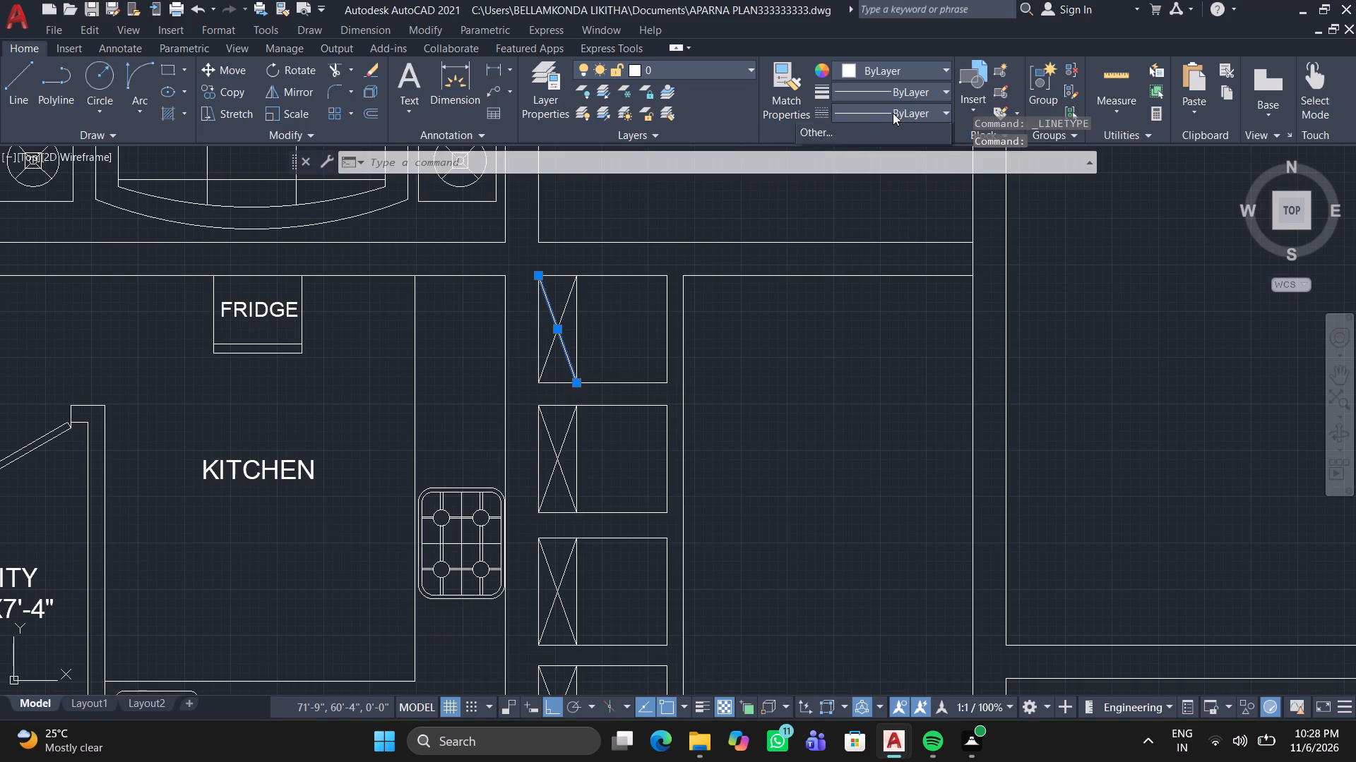
click(872, 173)
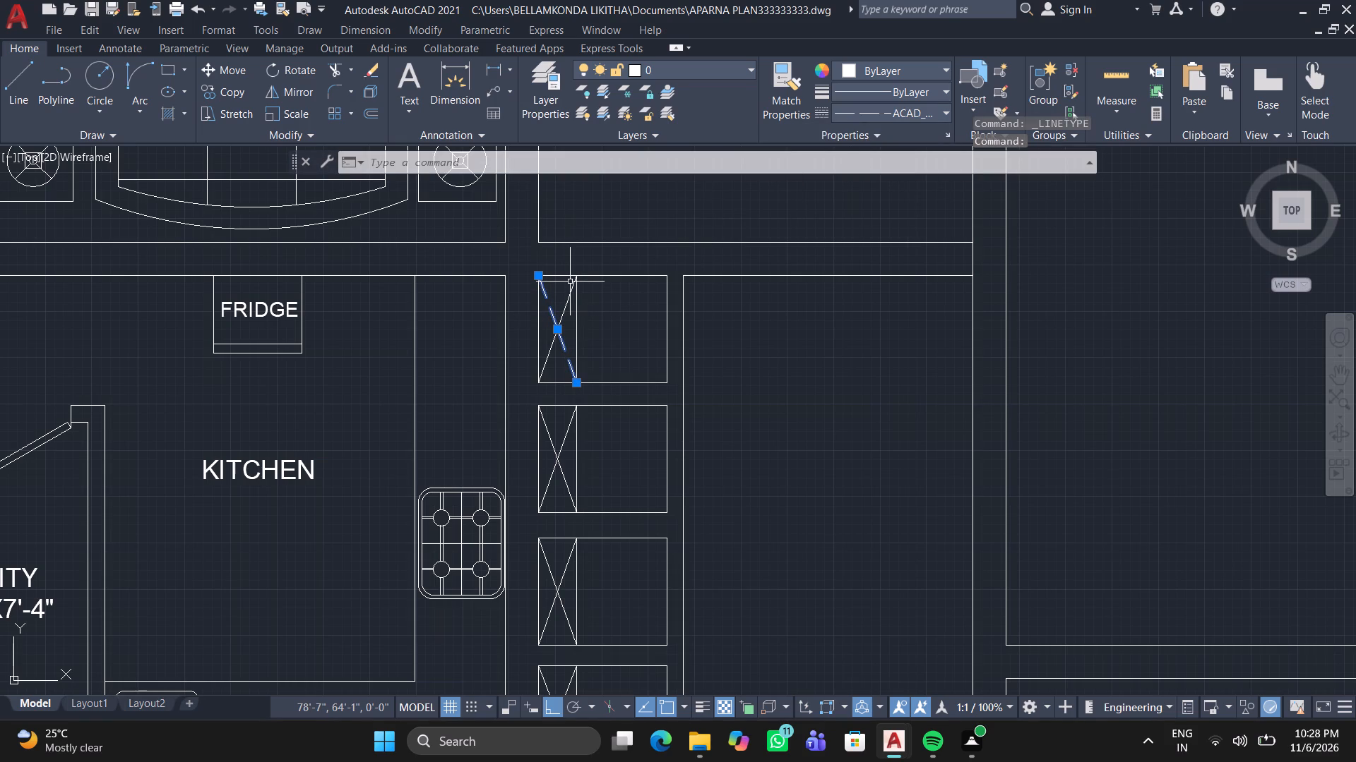
click(571, 282)
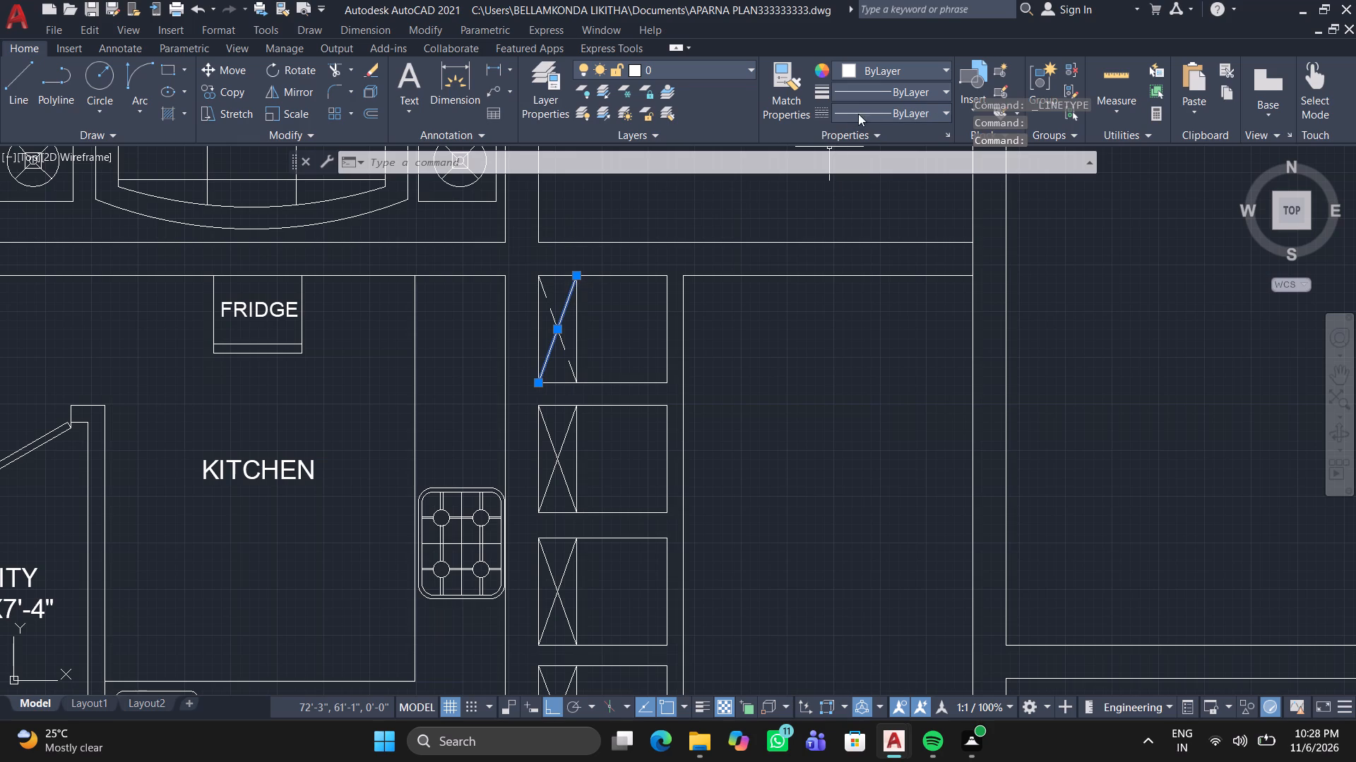
click(862, 111)
click(838, 177)
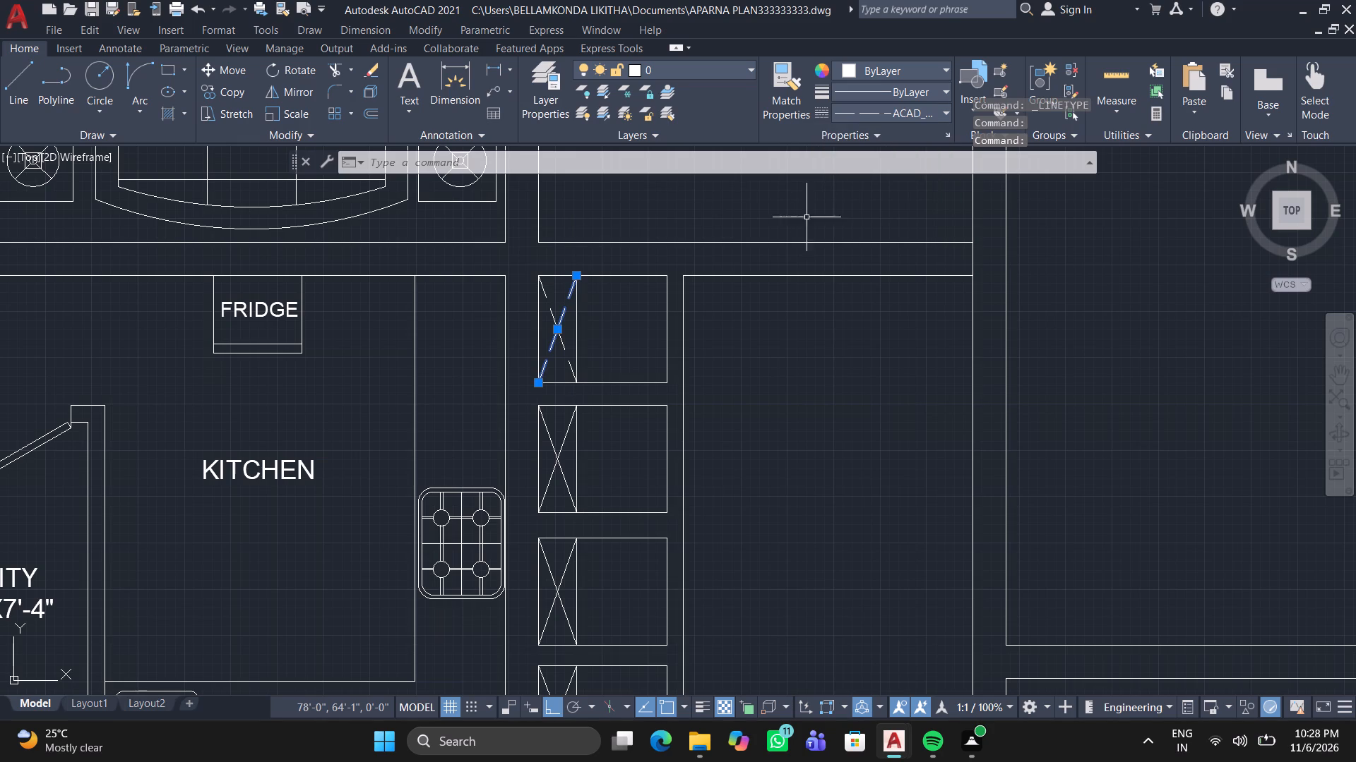
Apply the ACAD_ISO02W100 linetype to the crossing diagonals in the second box from the top, starting with the one rising to the right.
double_click(569, 430)
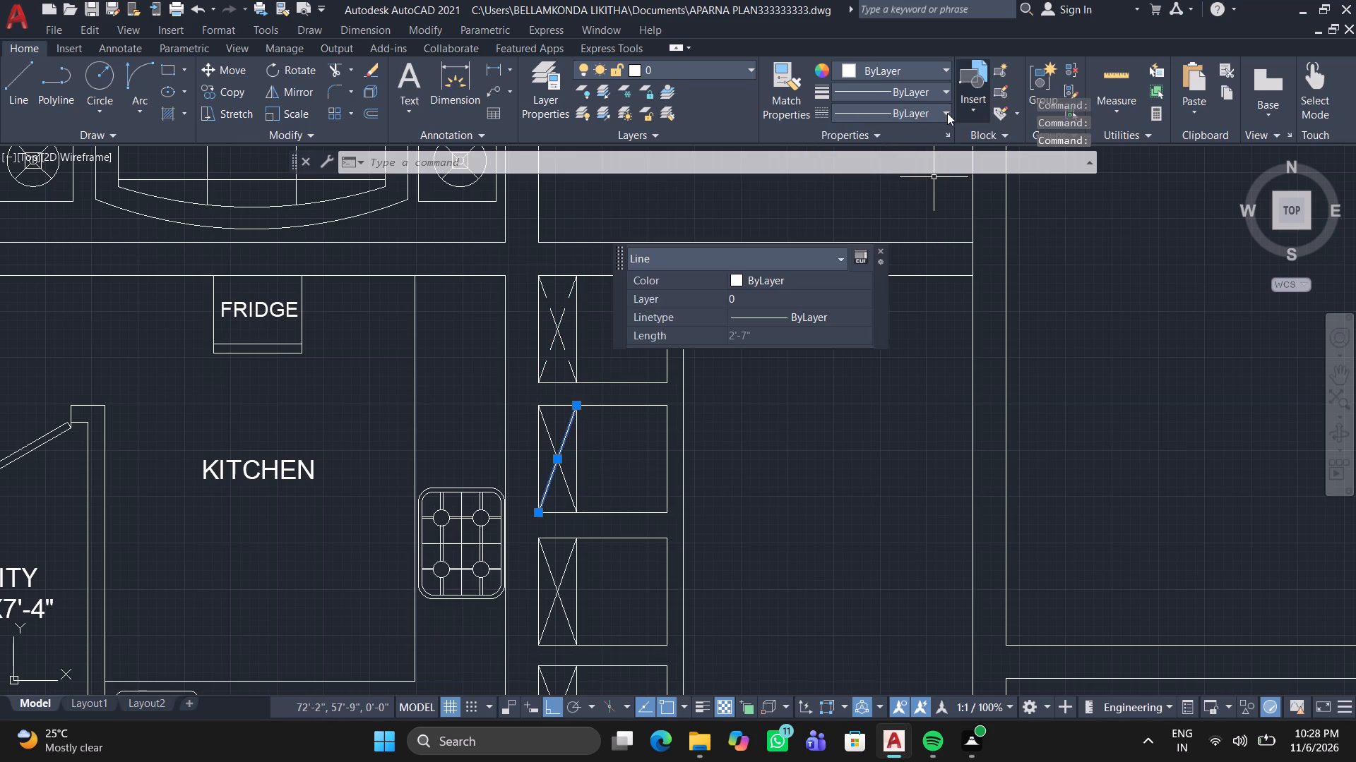
click(903, 108)
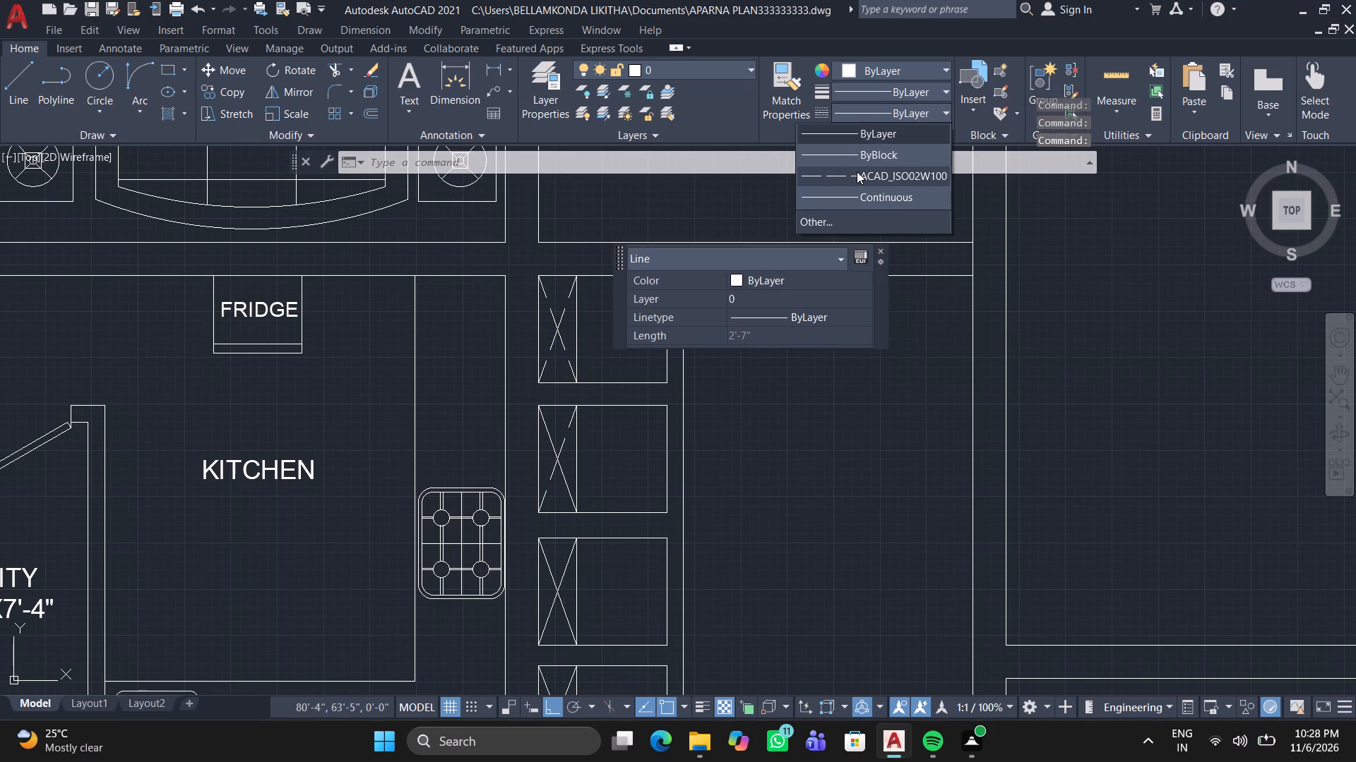
click(857, 171)
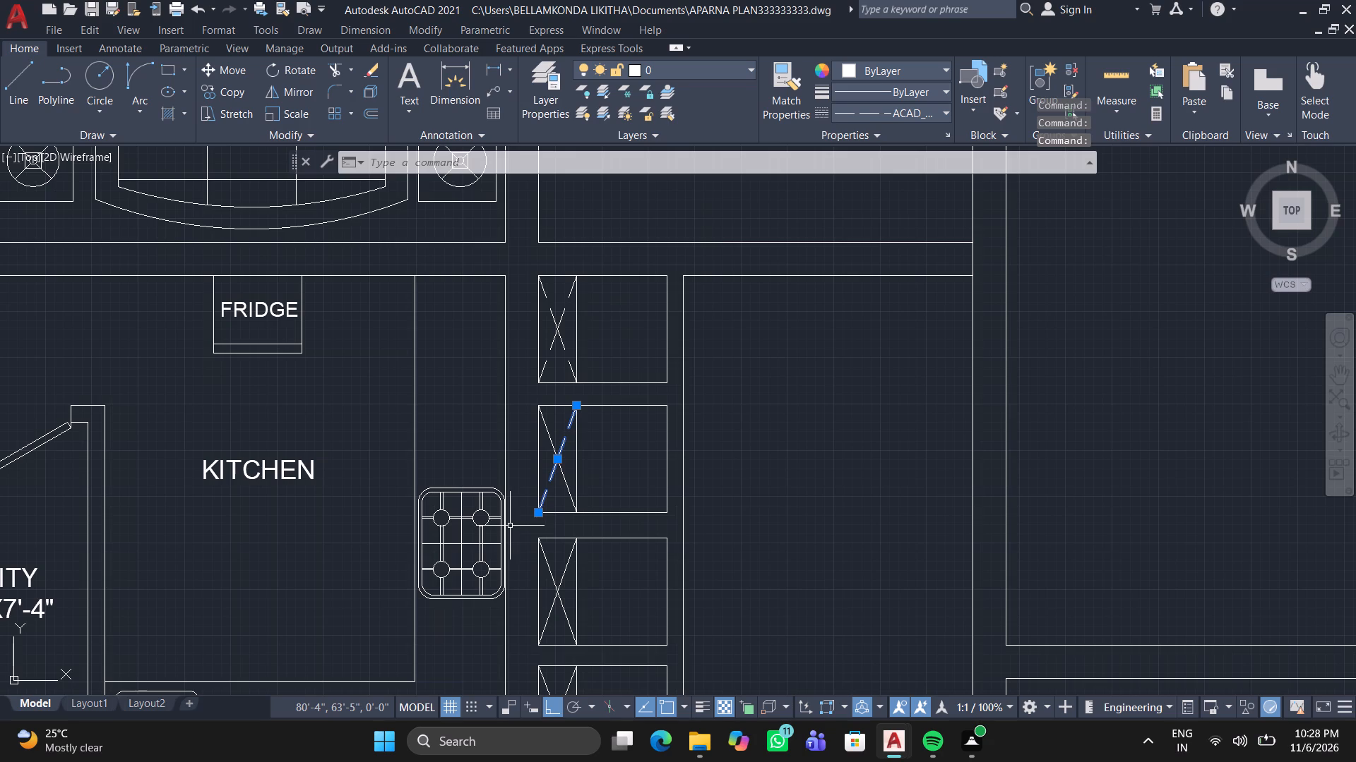
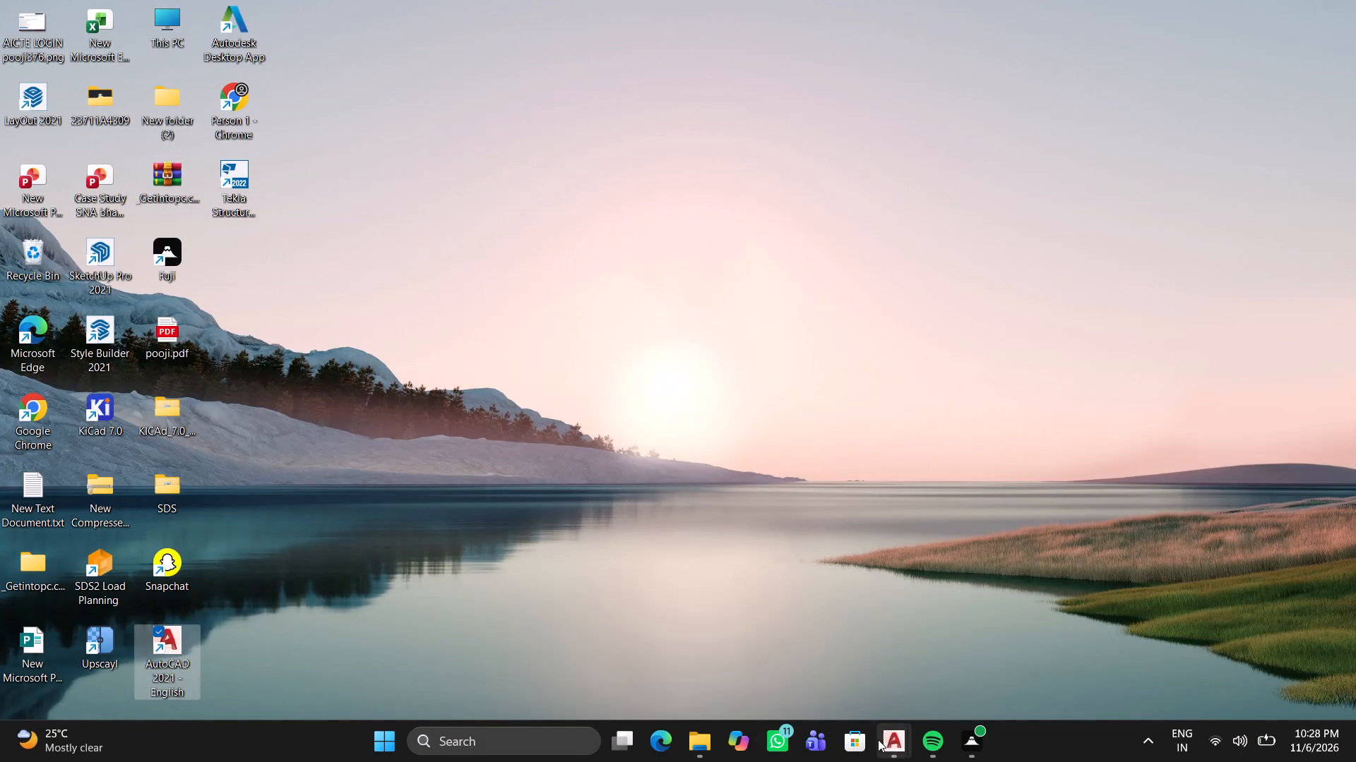
Switch to the 4.dwg drawing, maximise its window and look over the apartment units around the staircase.
click(899, 735)
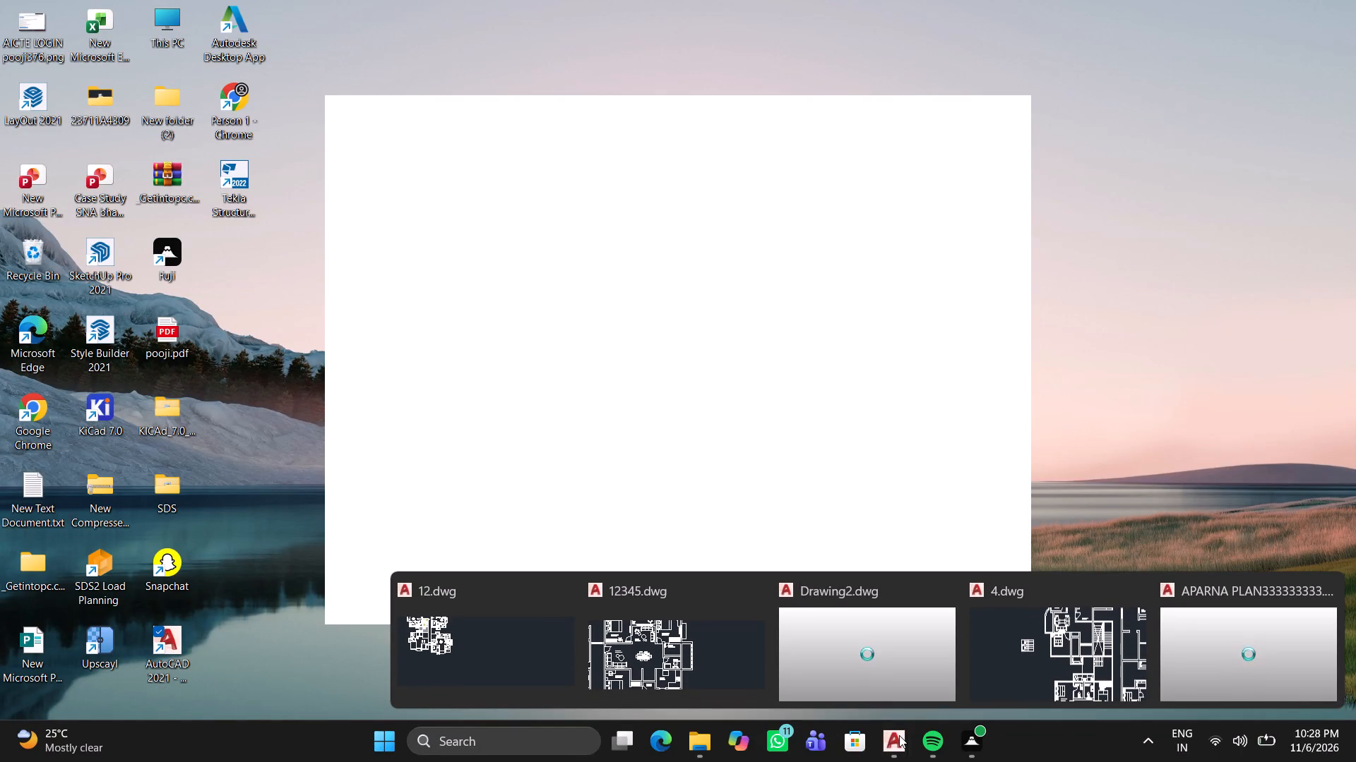
click(1057, 692)
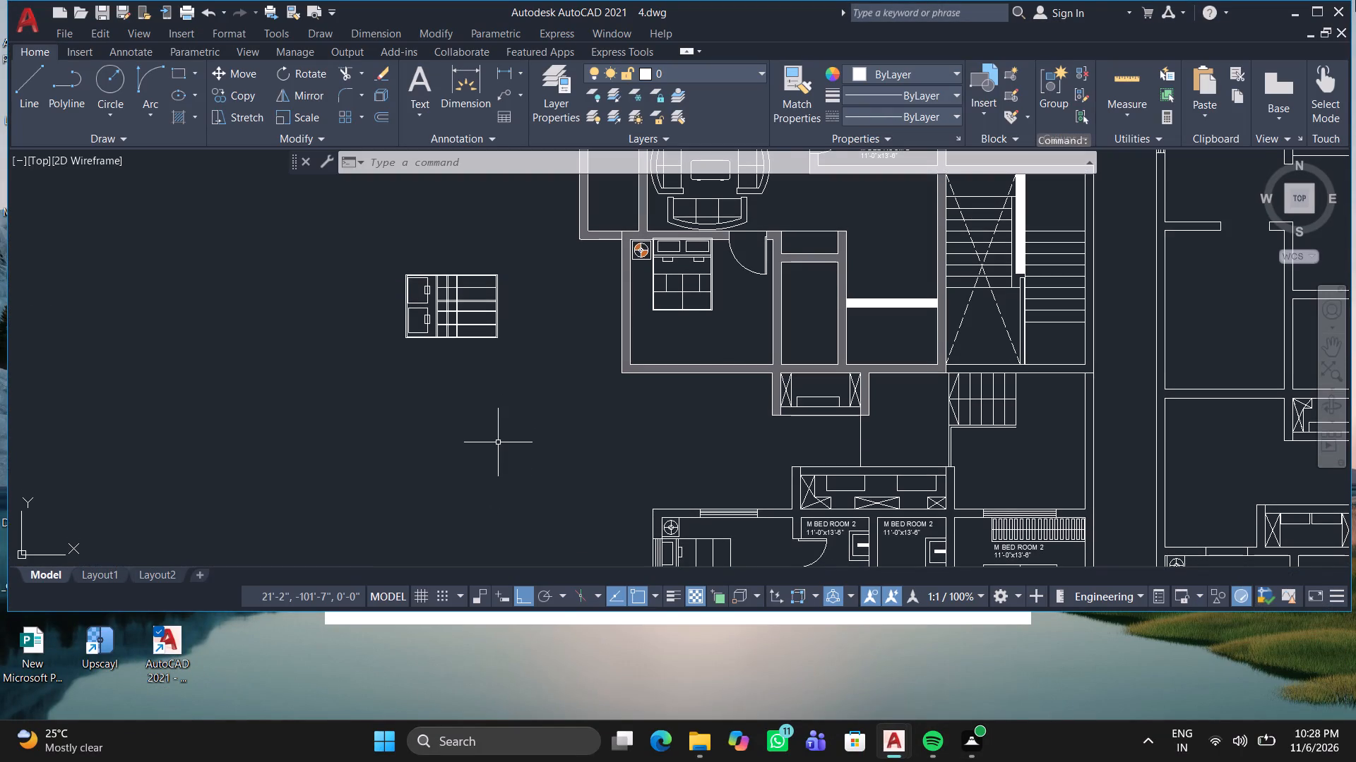
click(1317, 4)
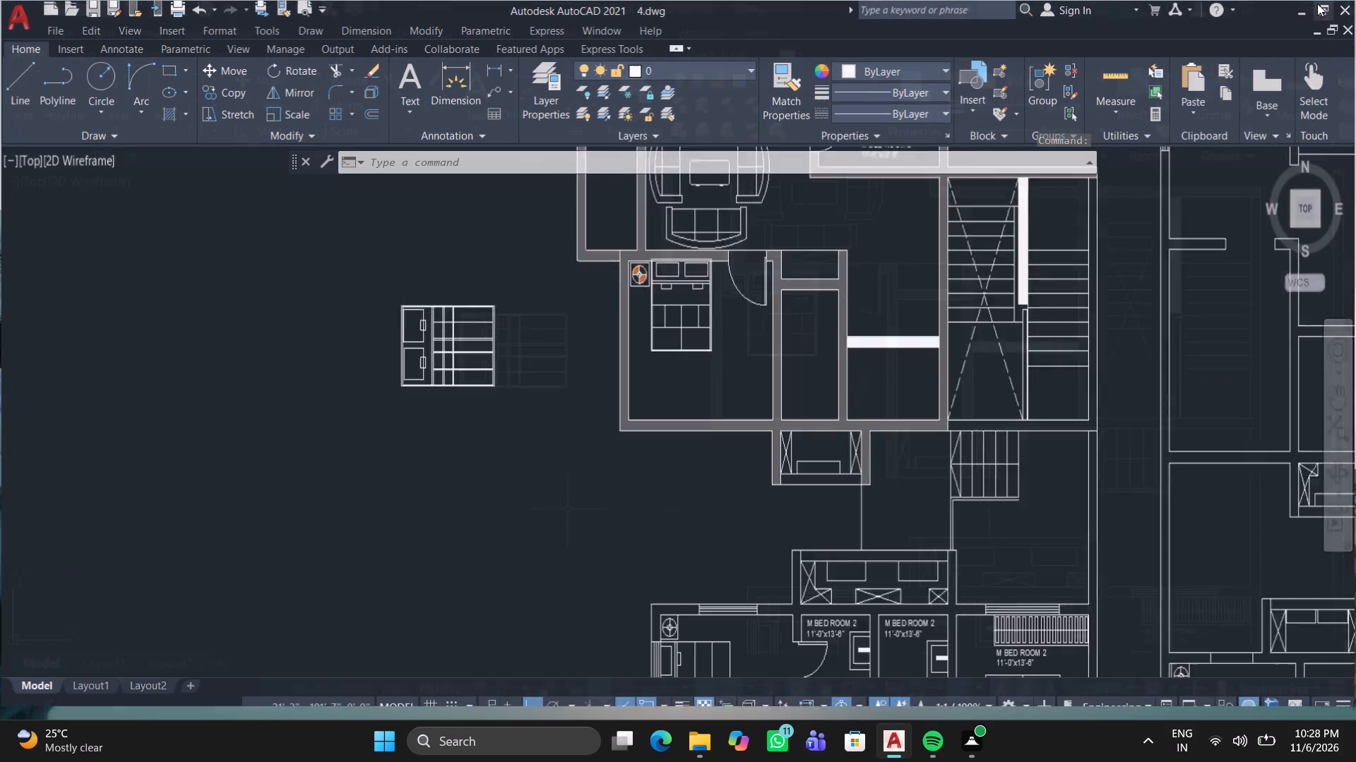
scroll(910, 367, down, 2)
middle_drag(940, 413, 752, 533)
middle_drag(752, 528, 752, 521)
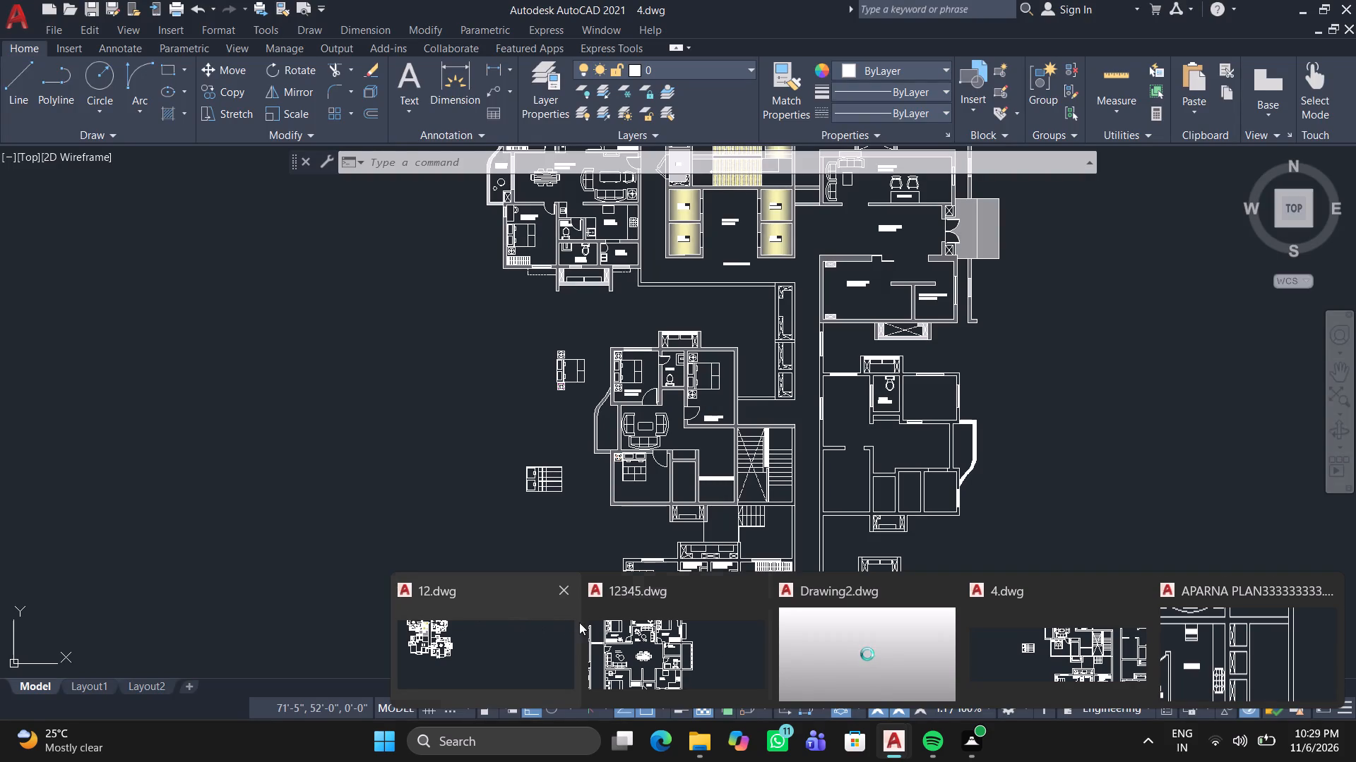
Close the 12.dwg drawing without saving its changes.
click(565, 584)
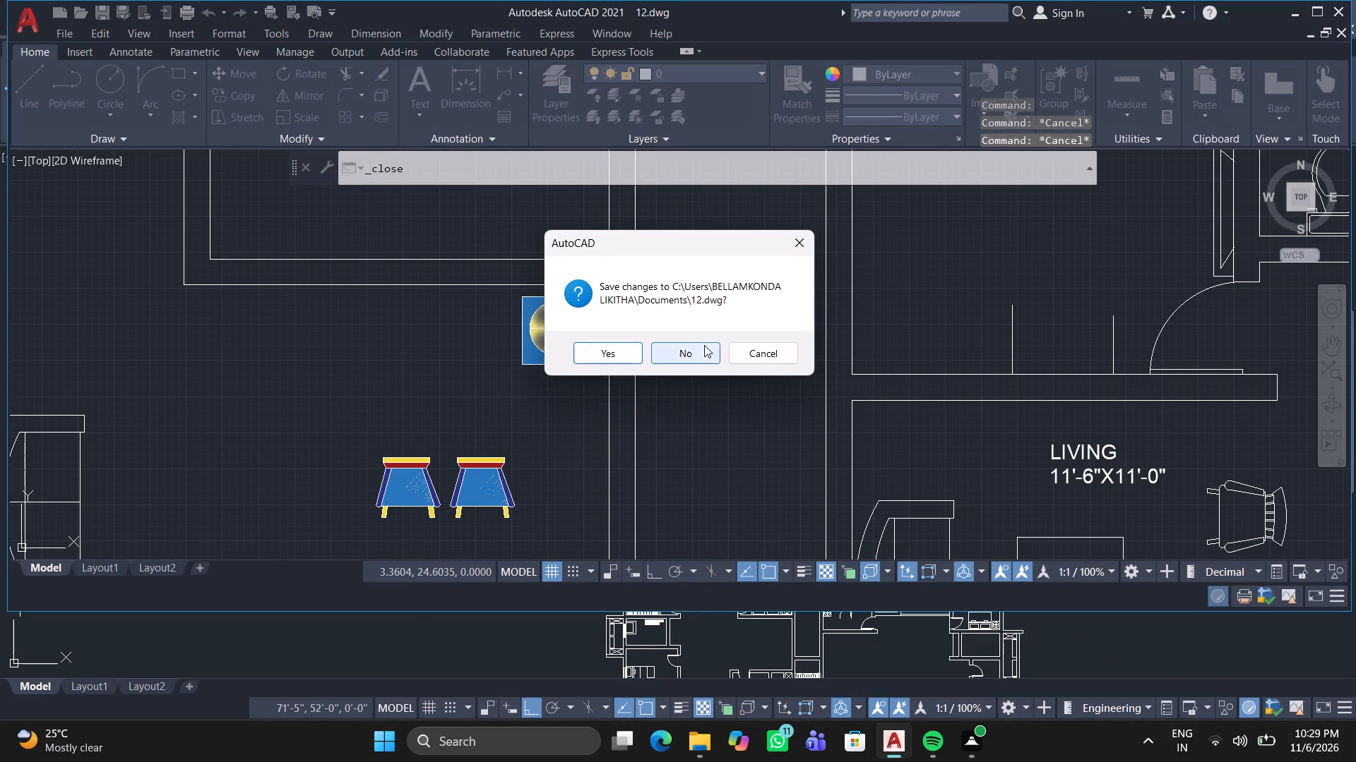
drag(704, 346, 703, 352)
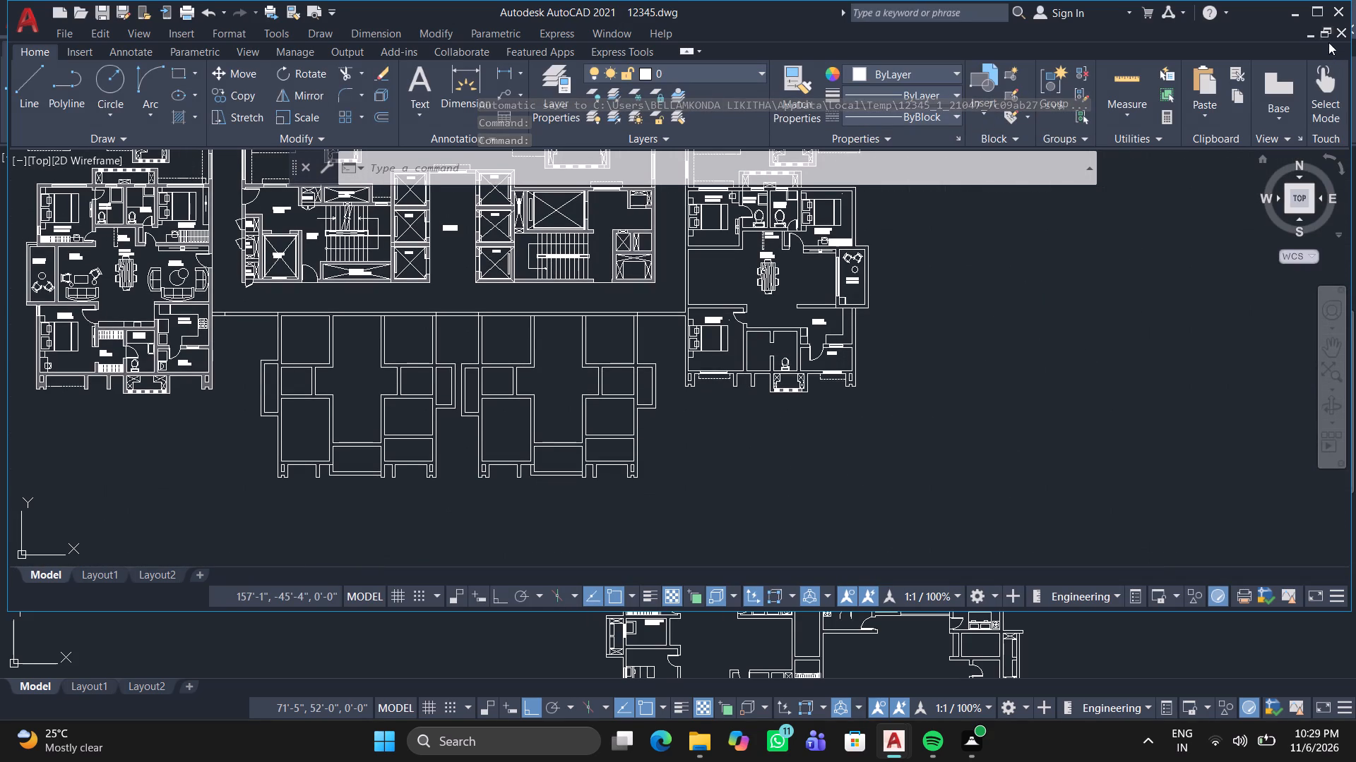
Close the 12345.dwg drawing without saving its changes.
click(888, 728)
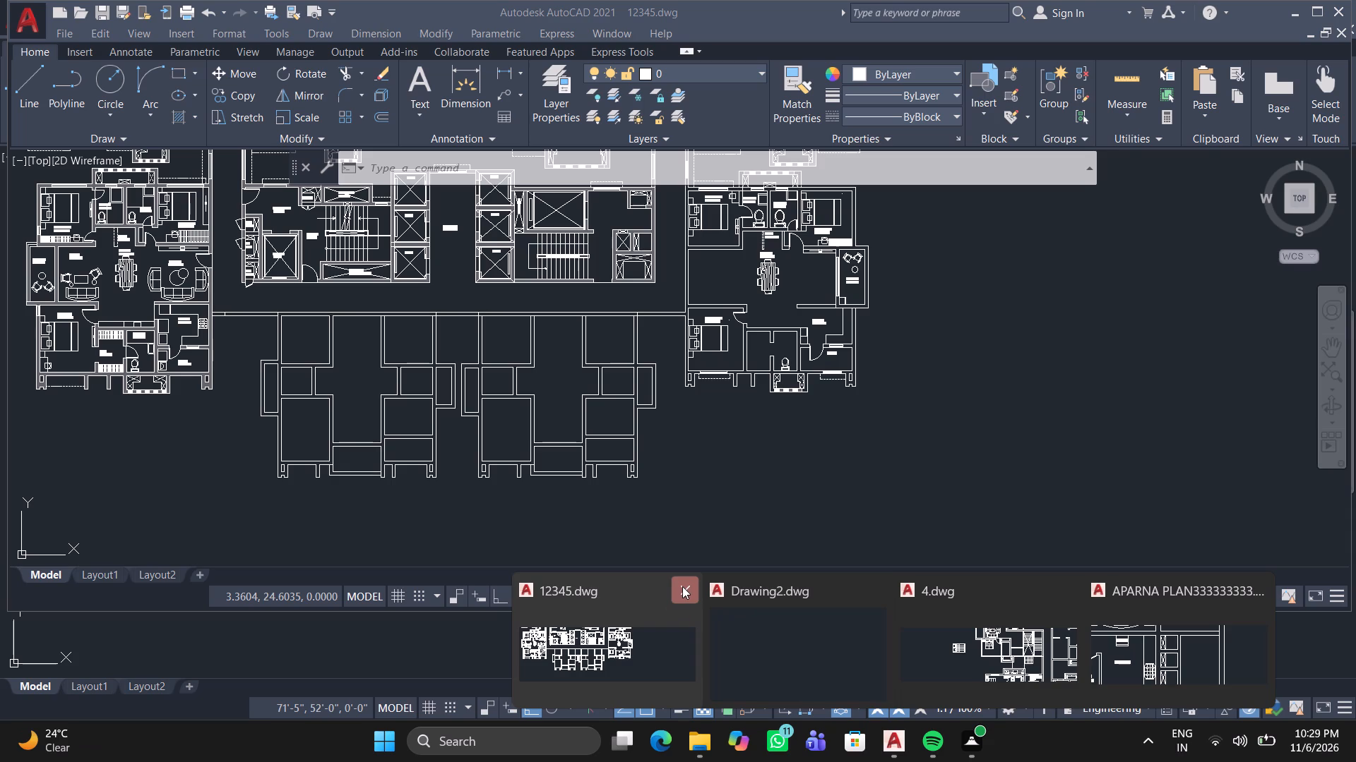
click(682, 586)
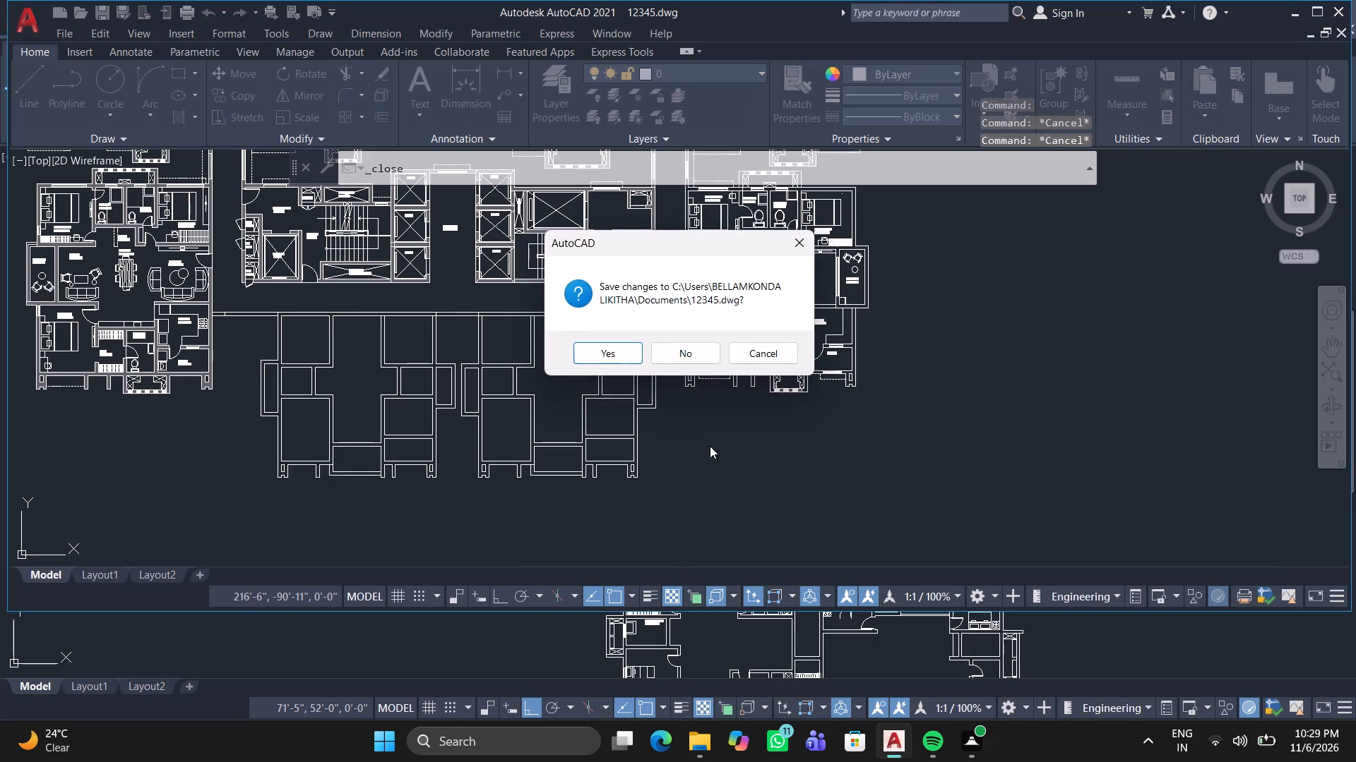
click(672, 346)
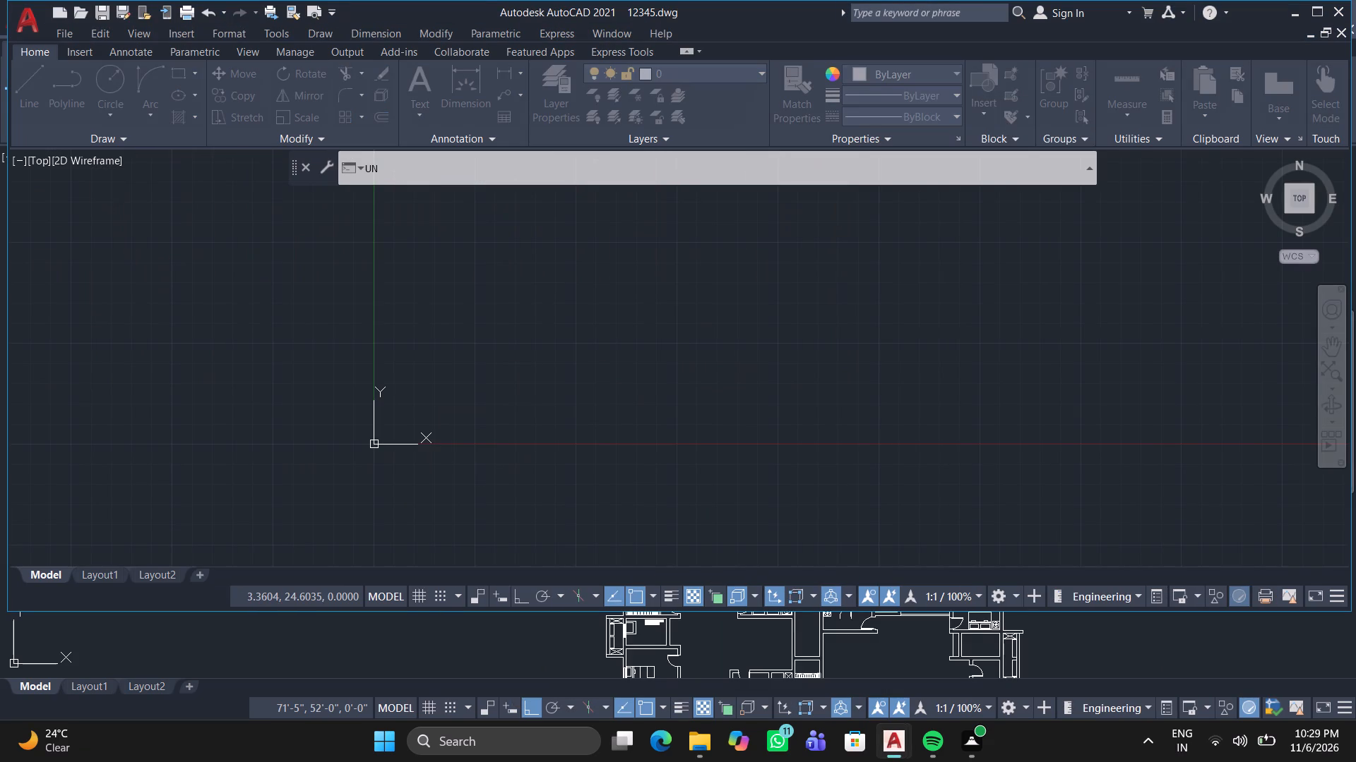
Return to the 4.dwg drawing and look over the overall layout of its apartment units.
click(903, 635)
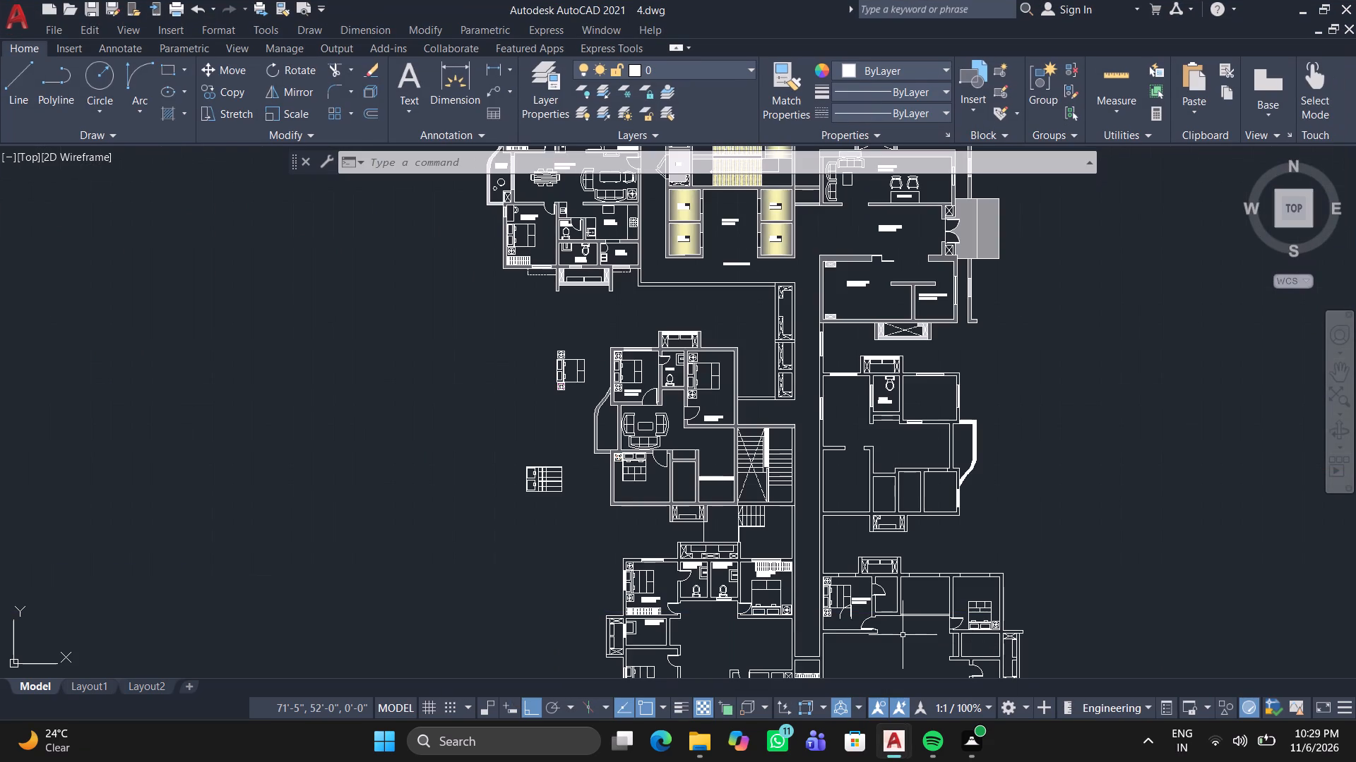
scroll(886, 619, down, 2)
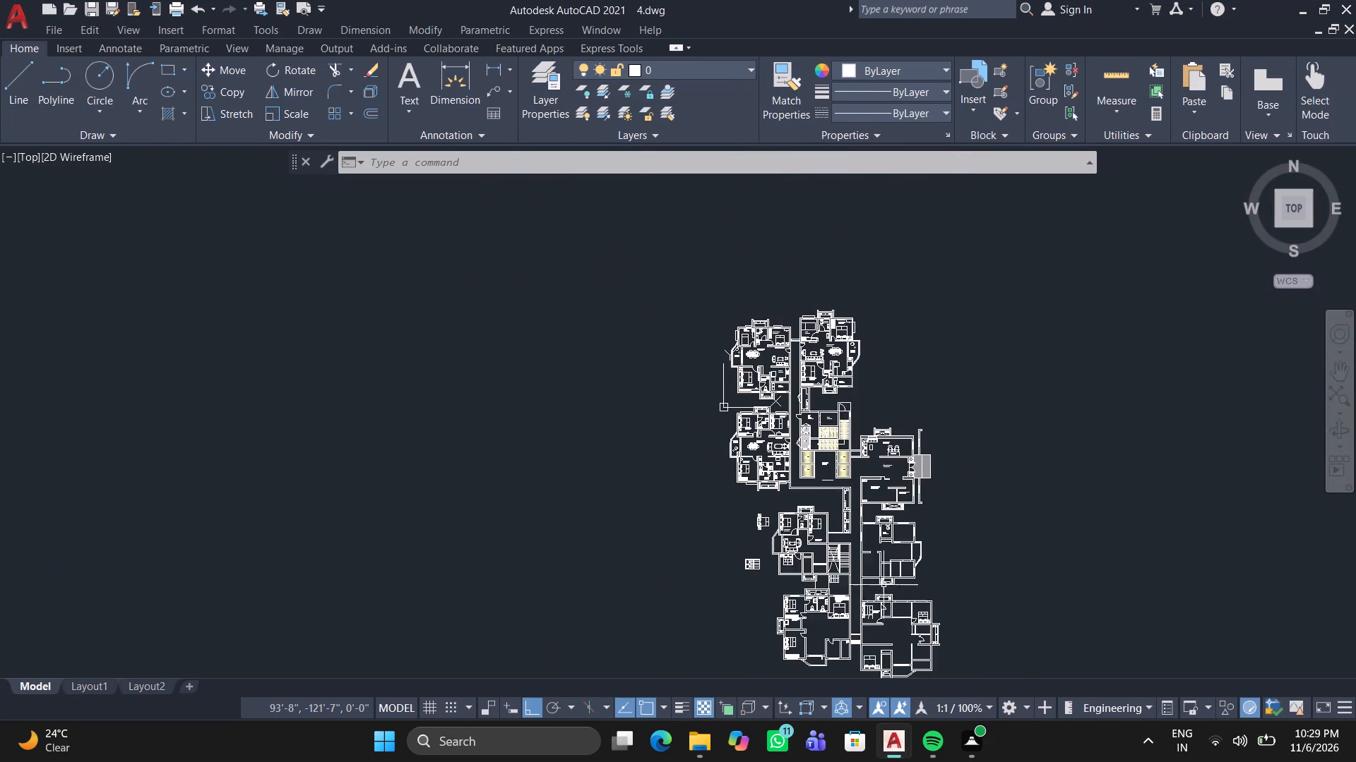
middle_drag(876, 579, 765, 496)
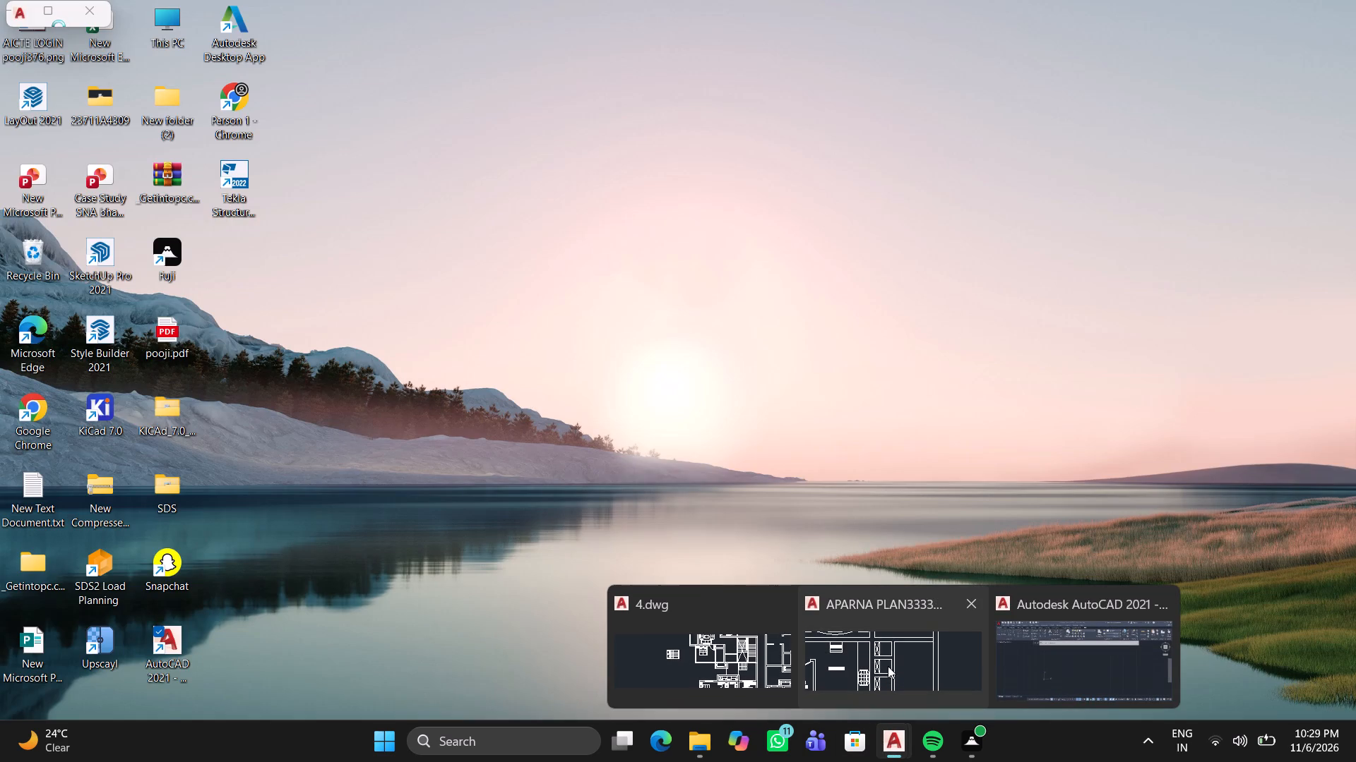
Switch to APARNA PLAN333333333.dwg and examine the four stacked boxes with crossed strips beside the kitchen.
click(888, 666)
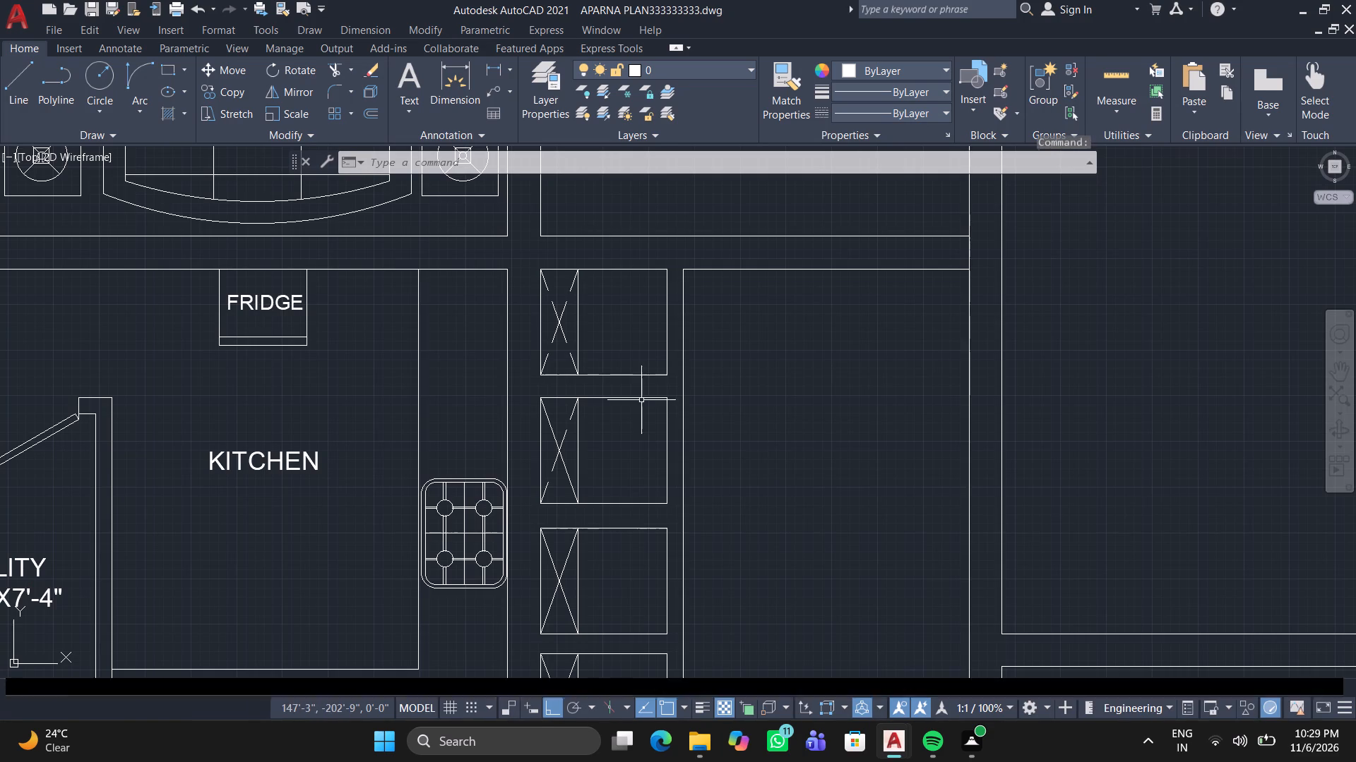
scroll(653, 322, down, 2)
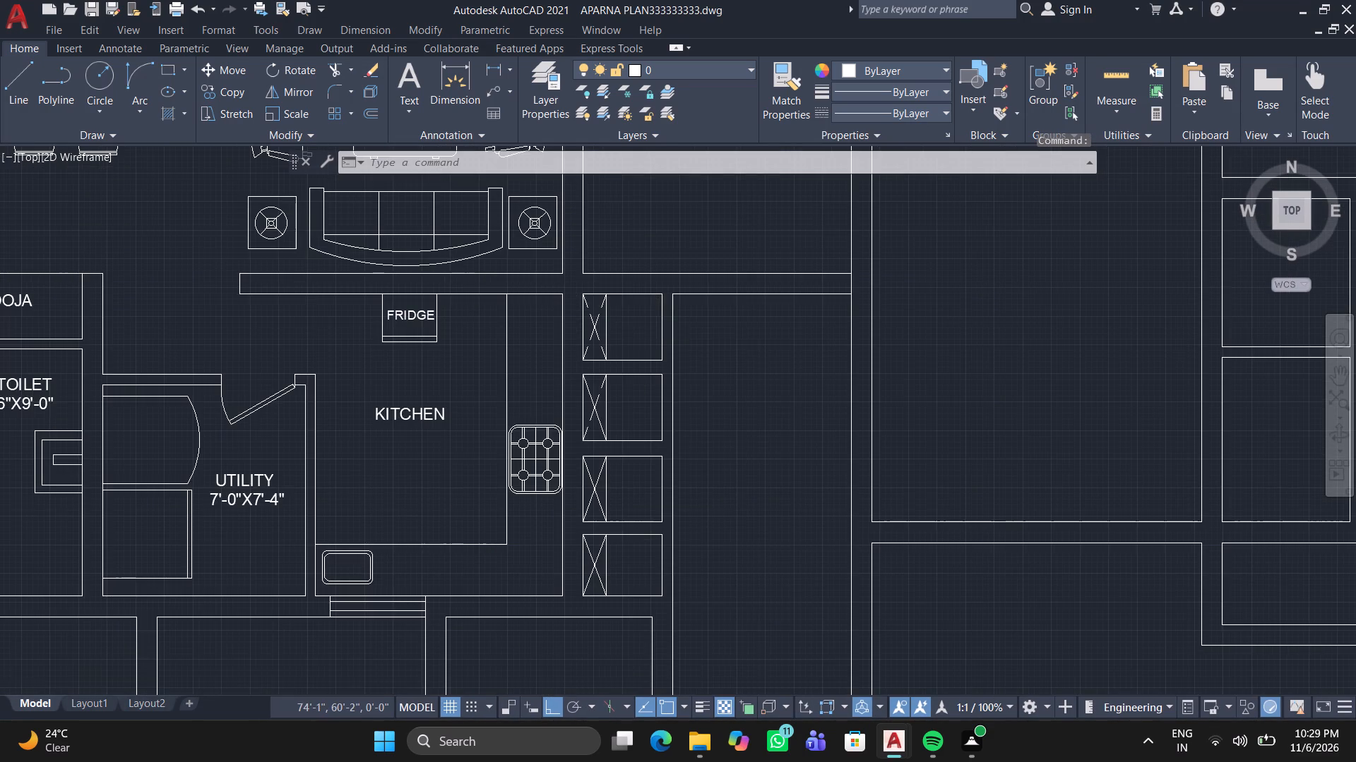
middle_drag(636, 496, 556, 439)
scroll(556, 439, up, 2)
middle_click(556, 439)
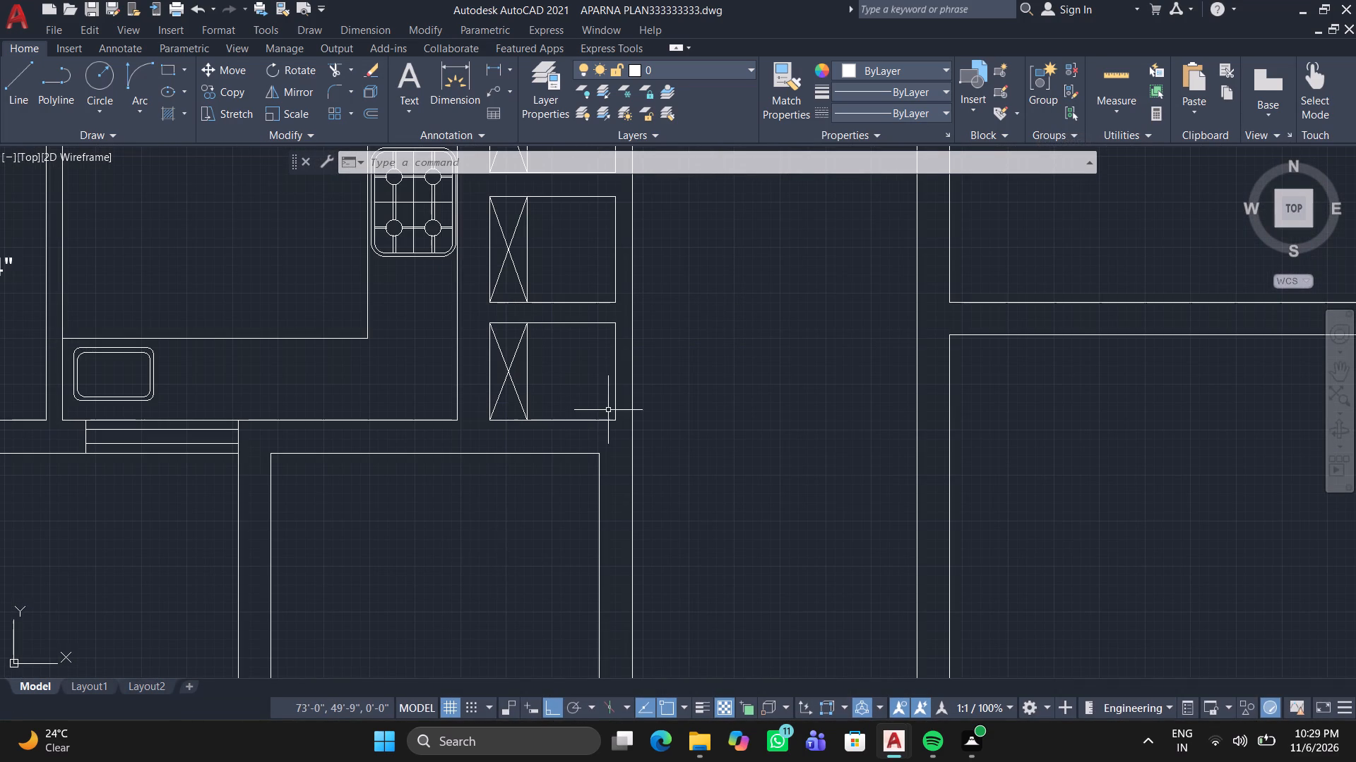
scroll(545, 436, down, 2)
middle_drag(545, 436, 559, 537)
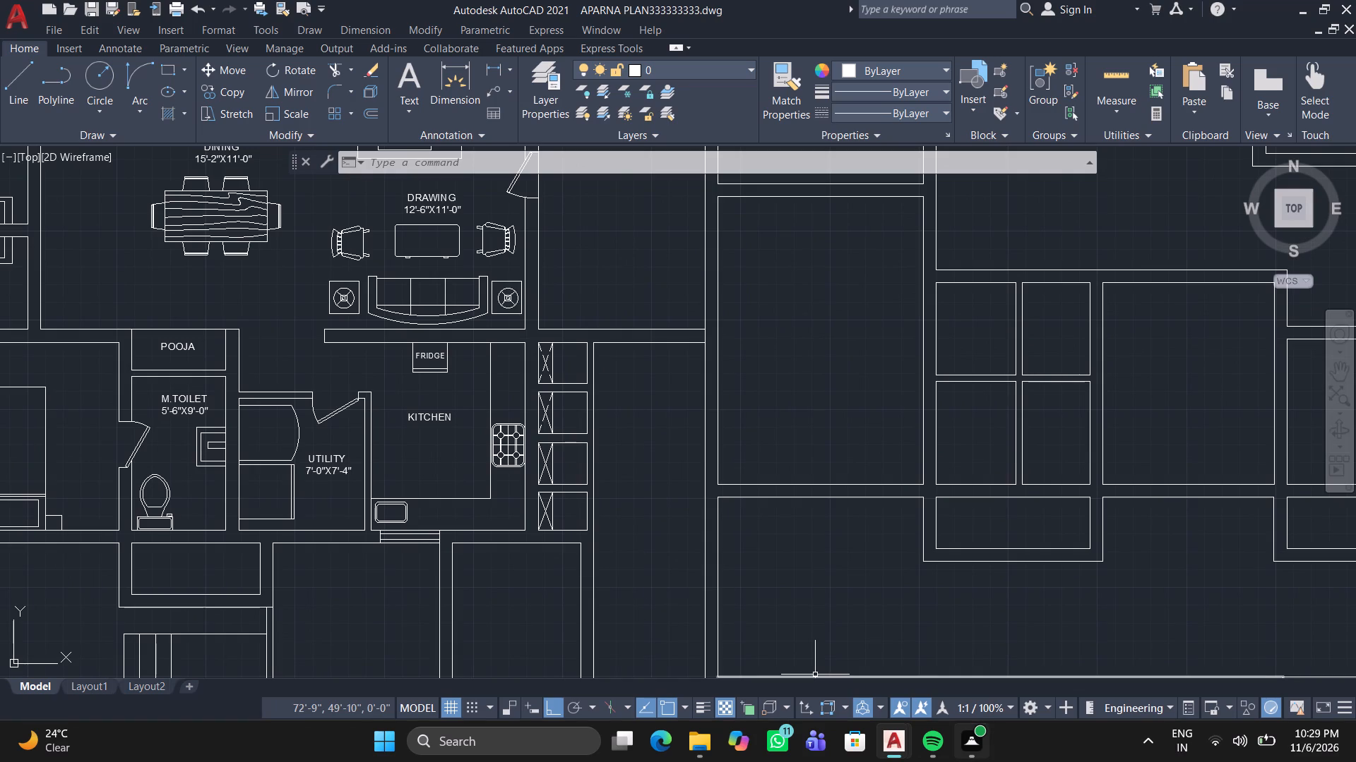
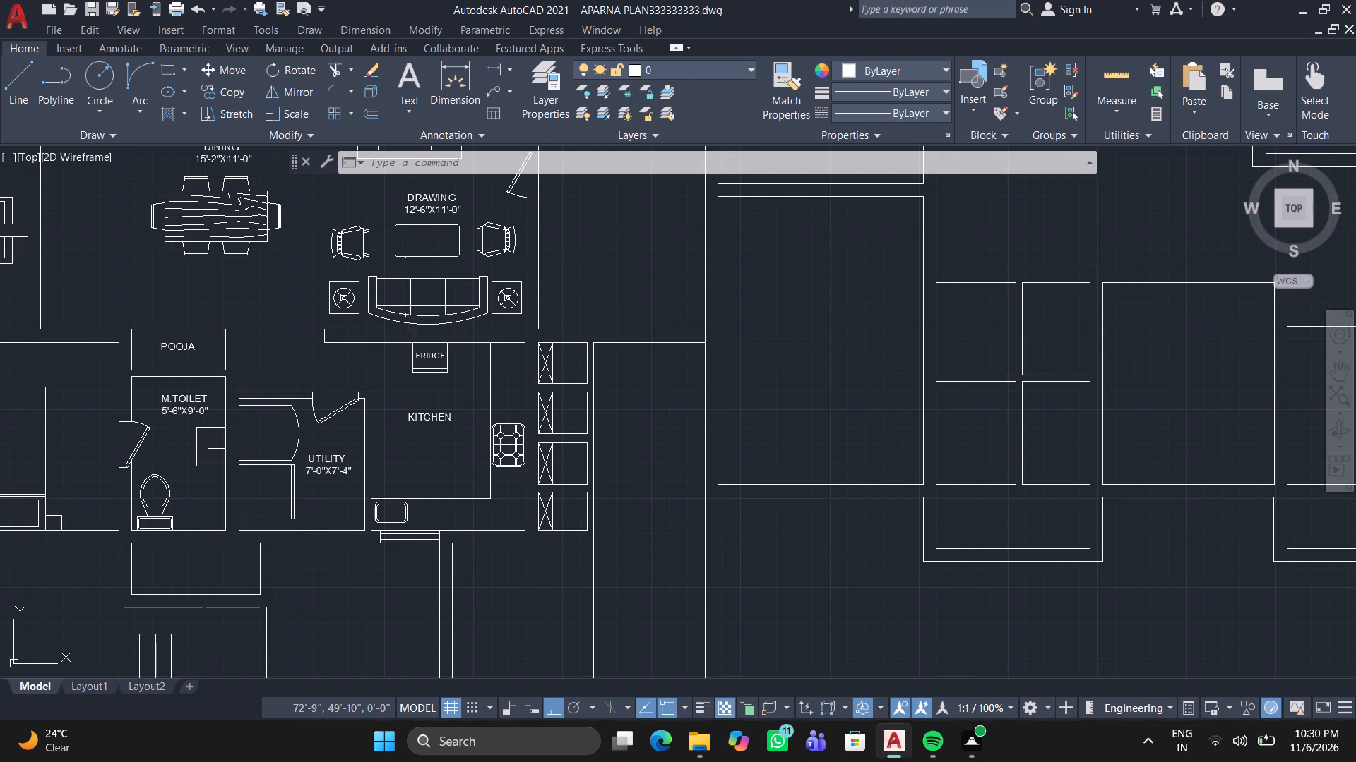
Change the linetype of both crossed diagonals in the third box down beside the kitchen to ACAD_ISO02W100.
scroll(537, 480, up, 3)
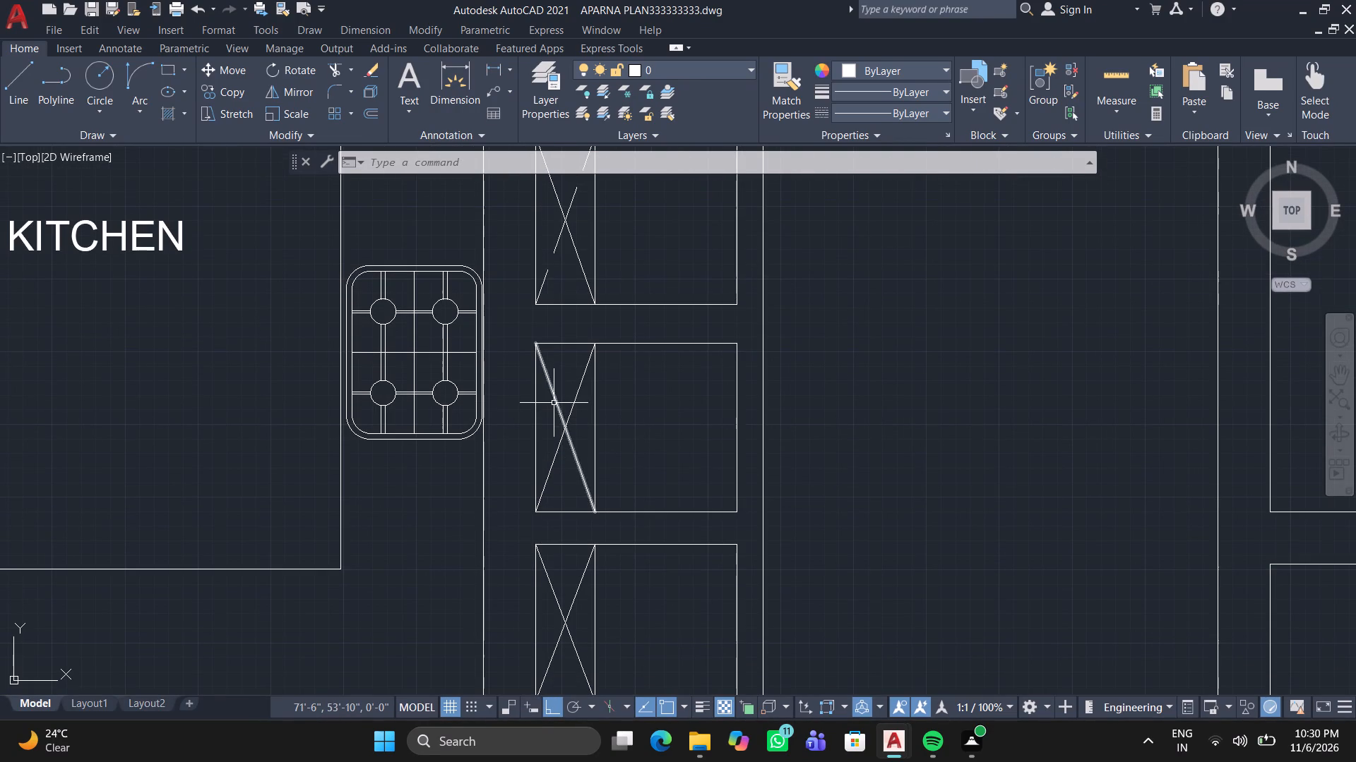
click(554, 403)
click(912, 109)
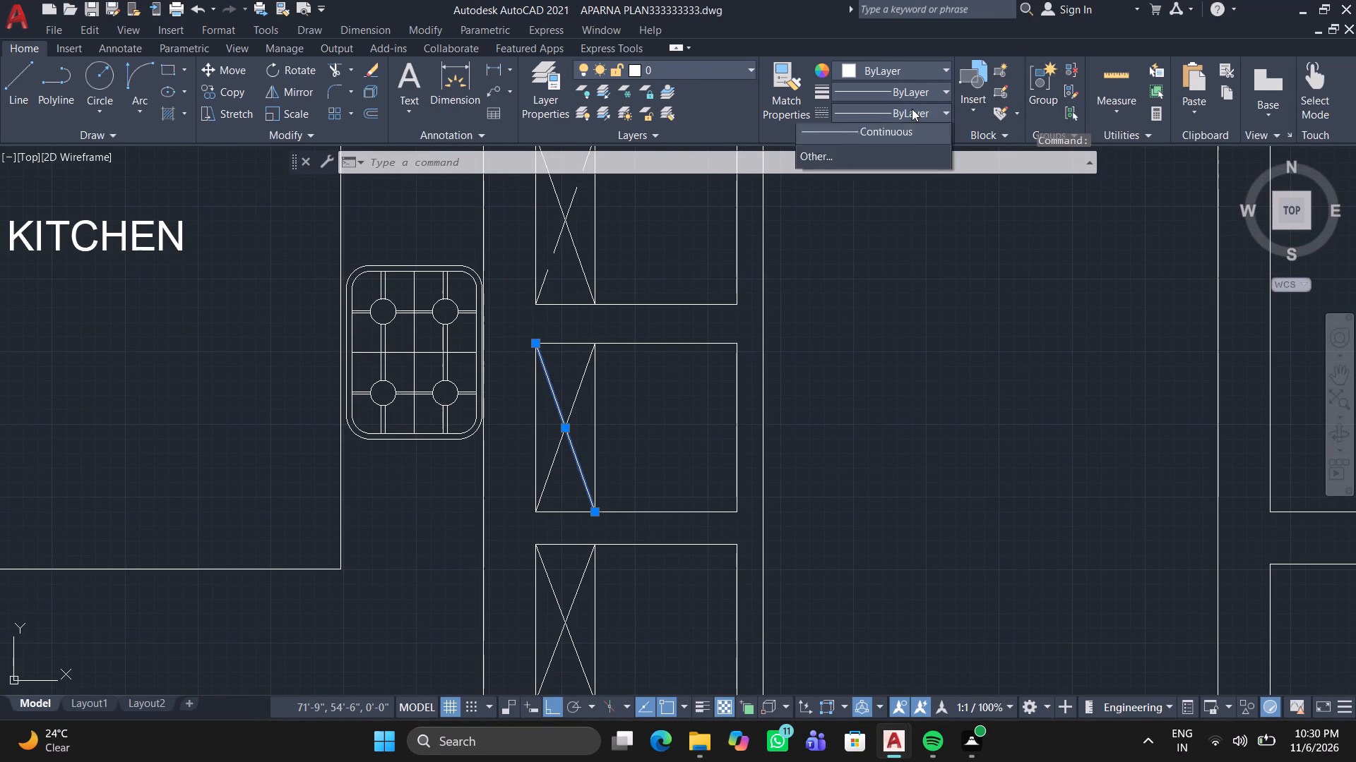
click(902, 167)
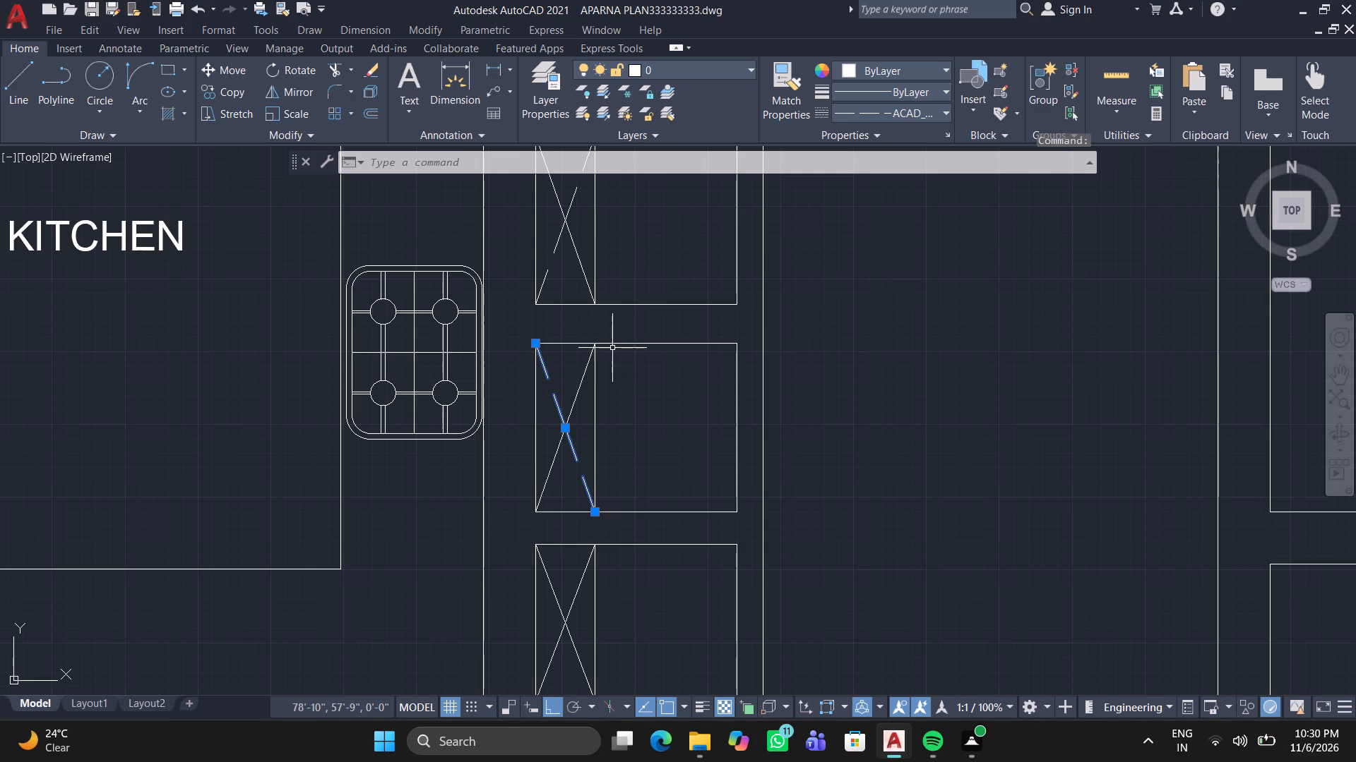
click(589, 353)
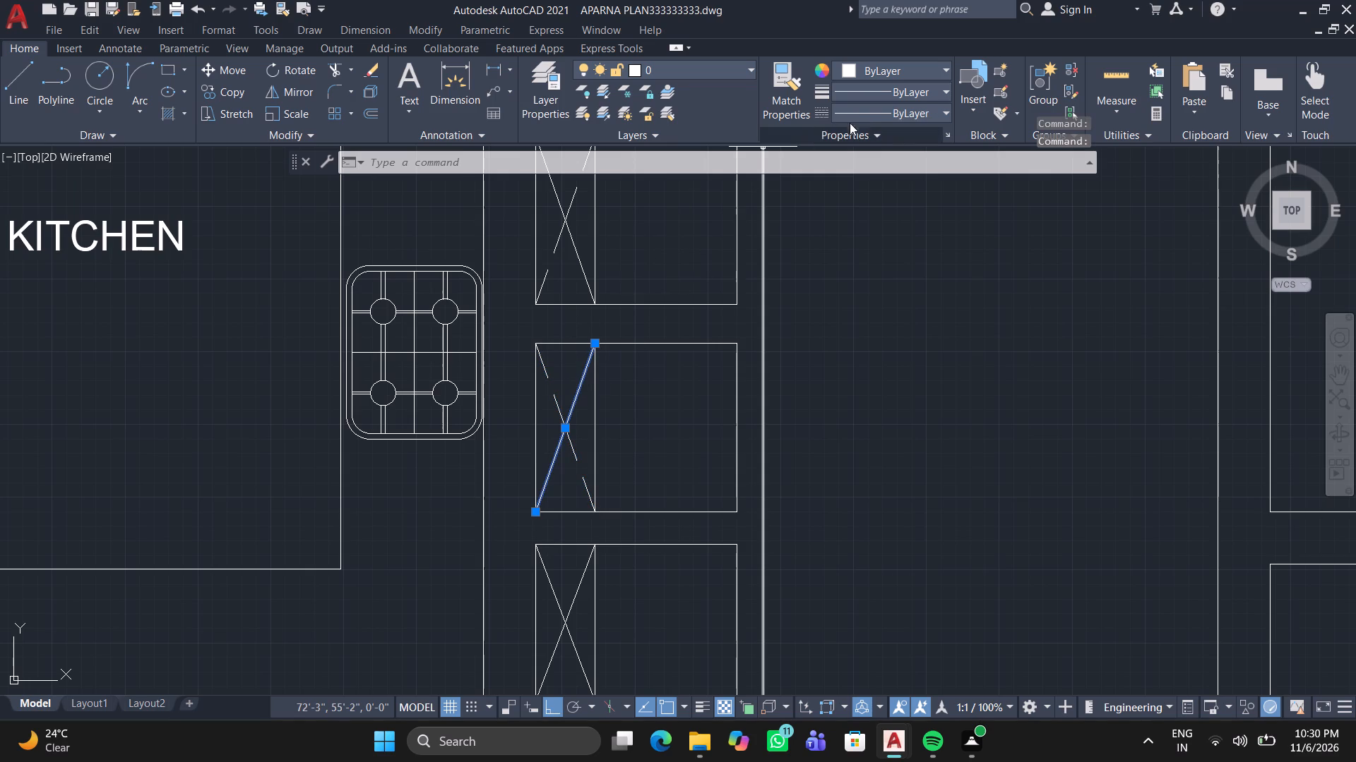
click(867, 109)
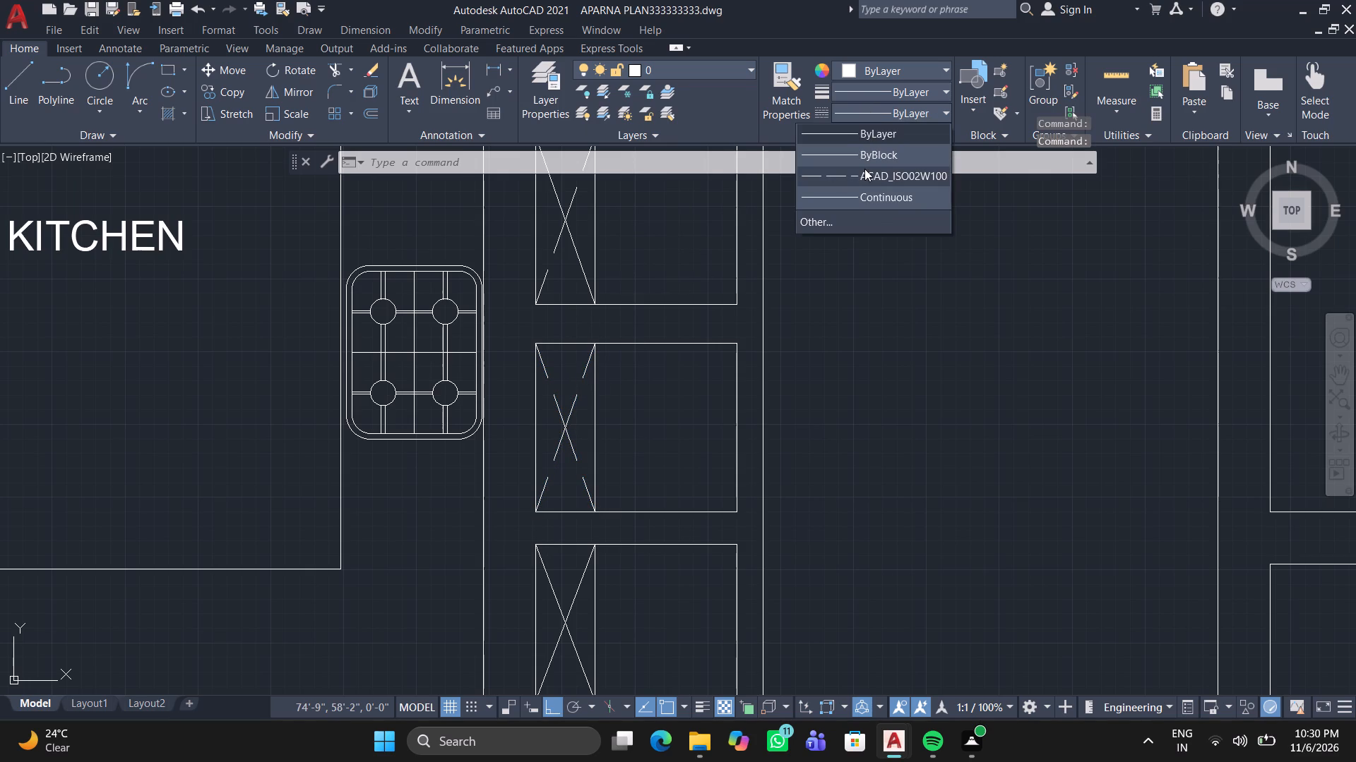
click(864, 169)
Change the linetype of both crossed diagonals in the bottom box beside the kitchen to ACAD_ISO02W100.
middle_drag(685, 421, 809, 219)
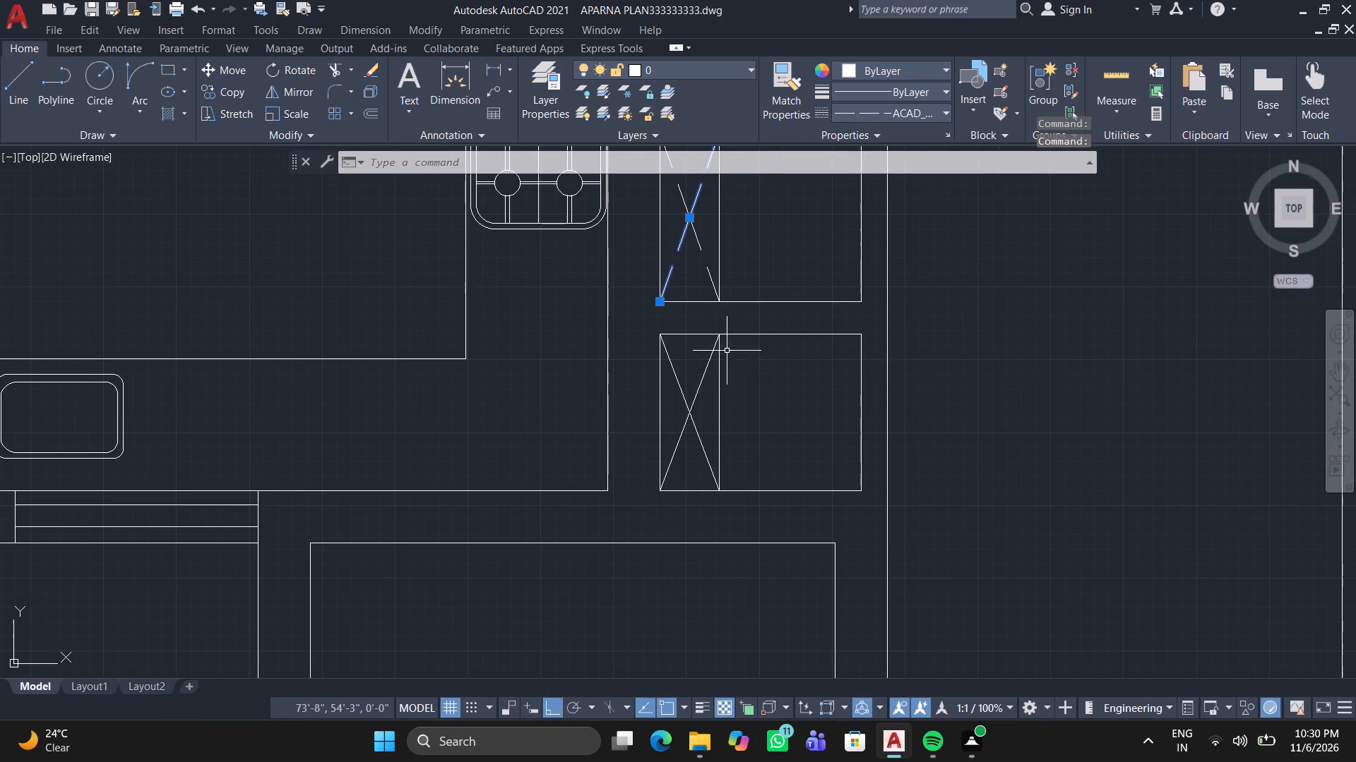
double_click(708, 360)
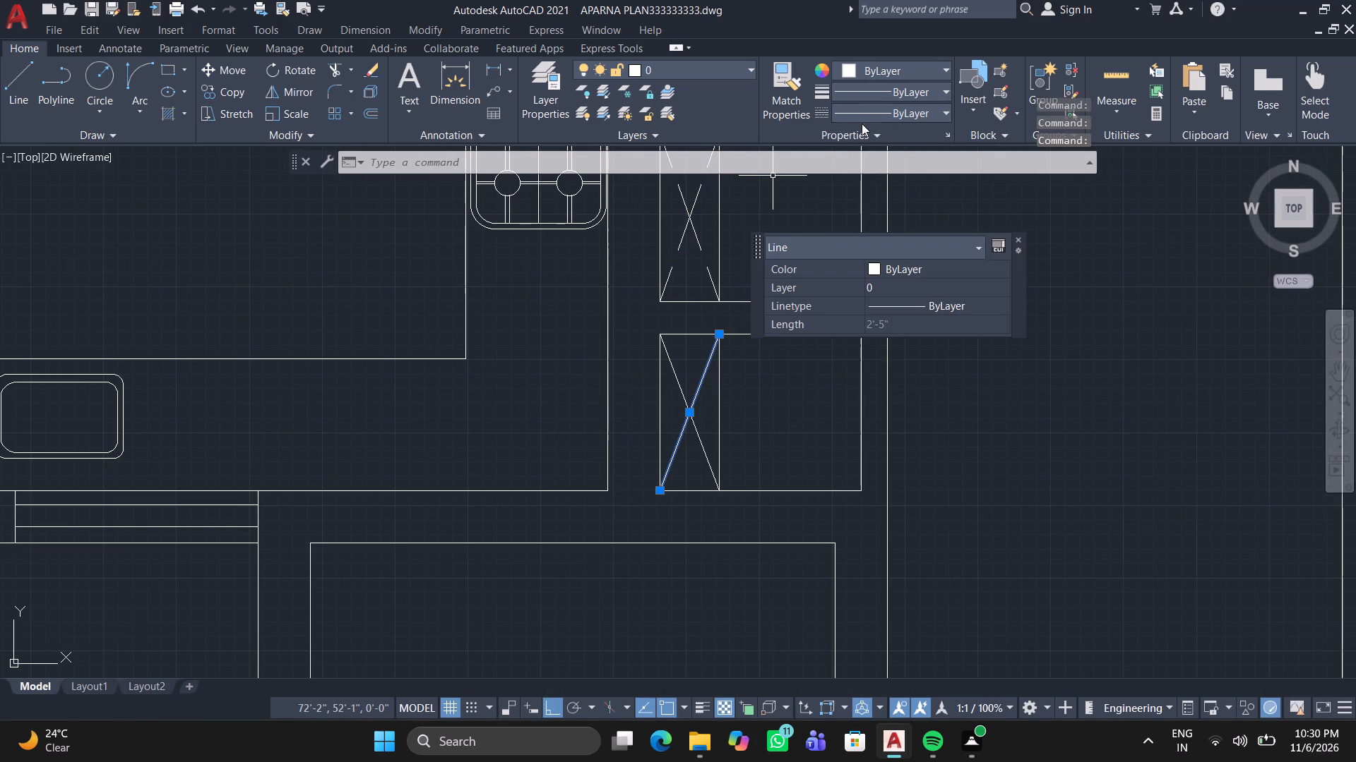
click(870, 110)
click(849, 186)
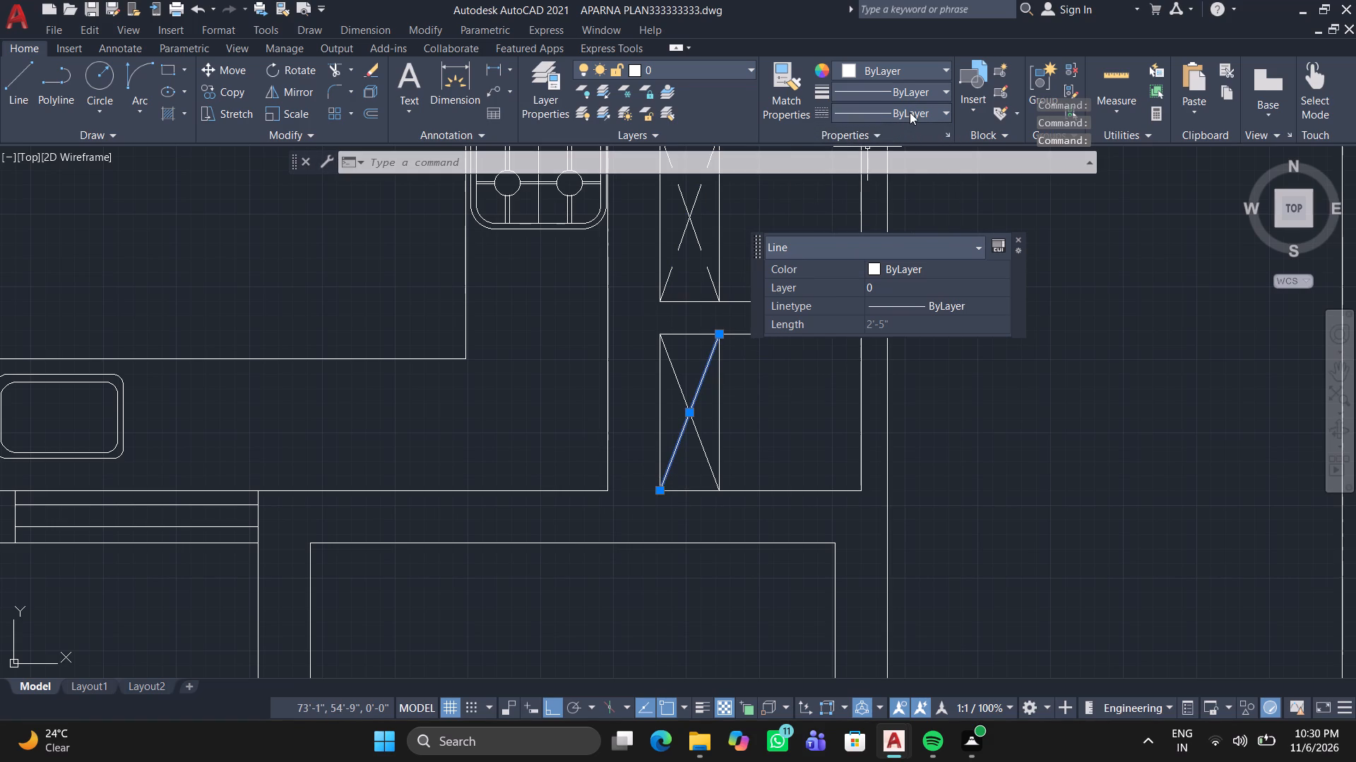
click(910, 112)
click(879, 182)
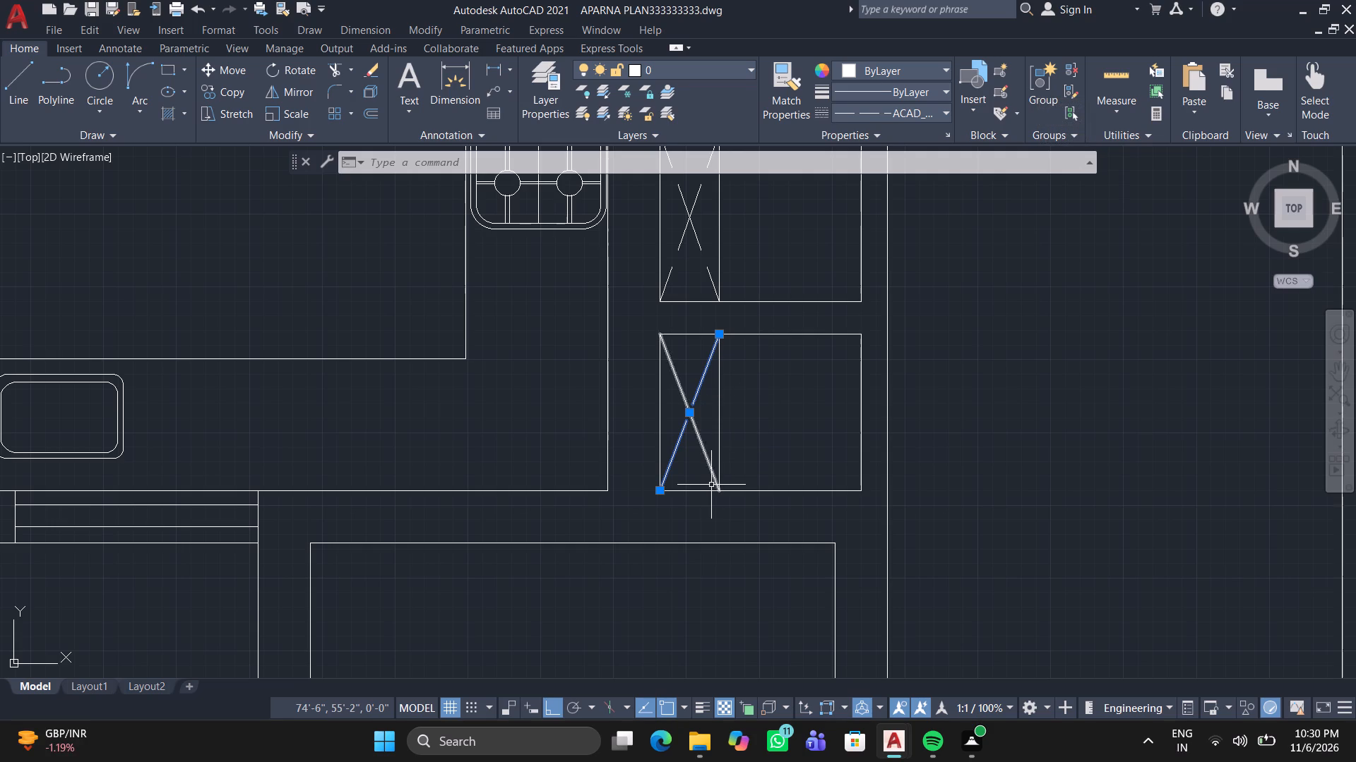
click(698, 440)
click(923, 111)
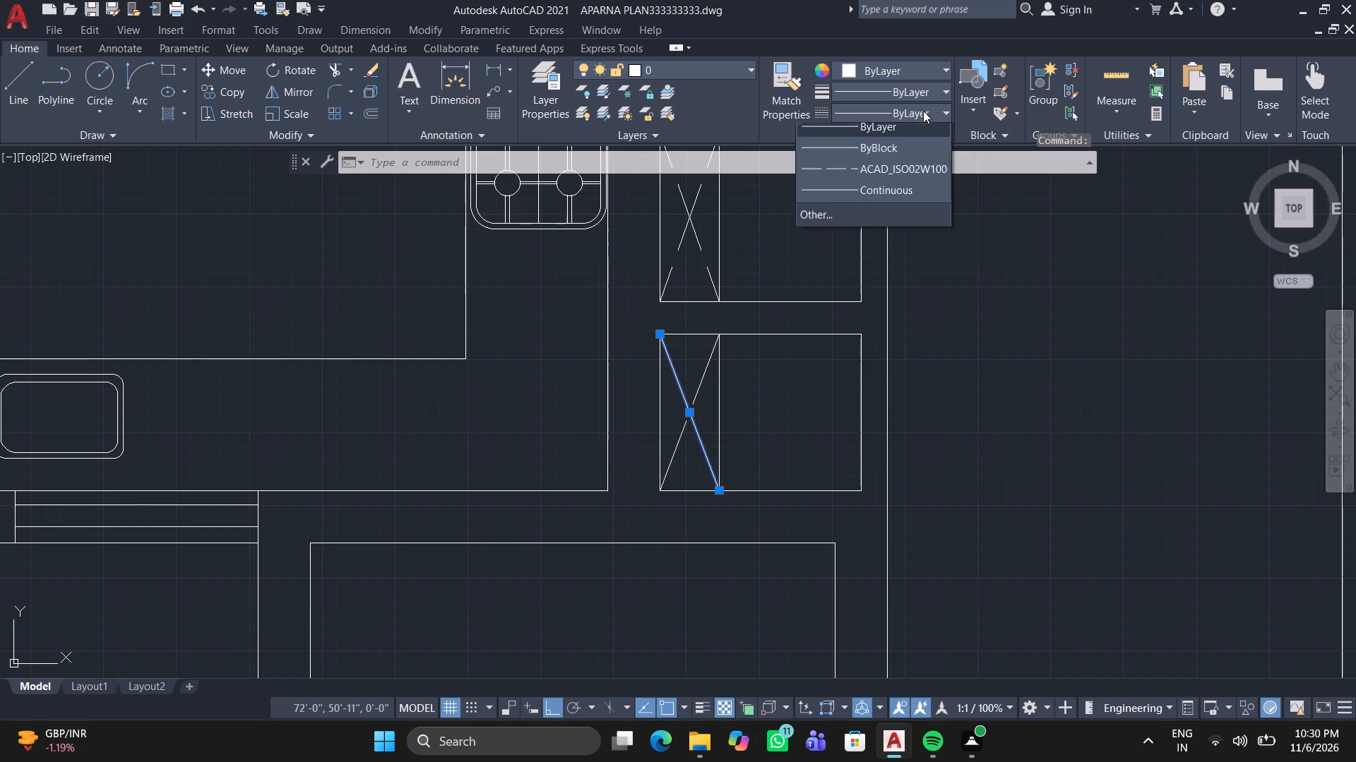
click(919, 174)
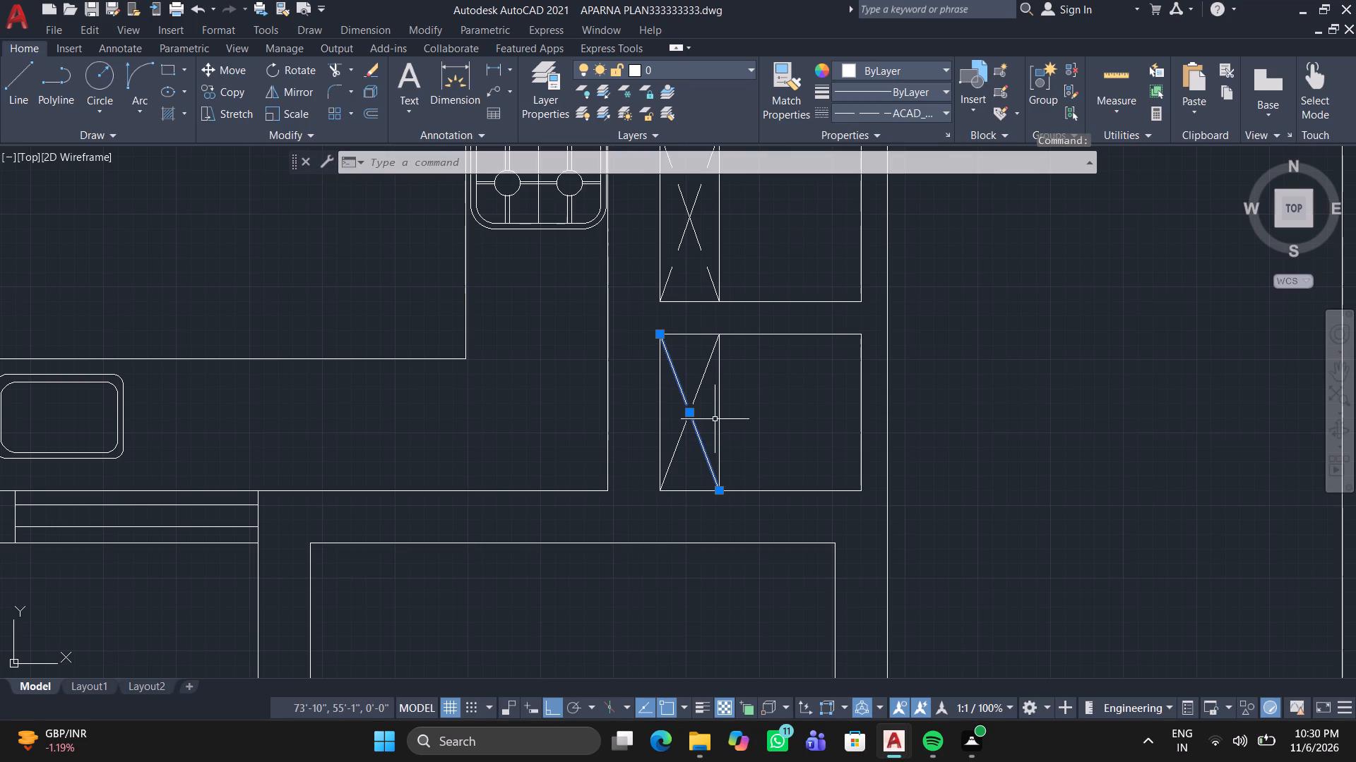
Set the linetype scale of the bottom box's diagonal running from upper left to lower right to 0.5.
right_click(755, 410)
right_click(755, 410)
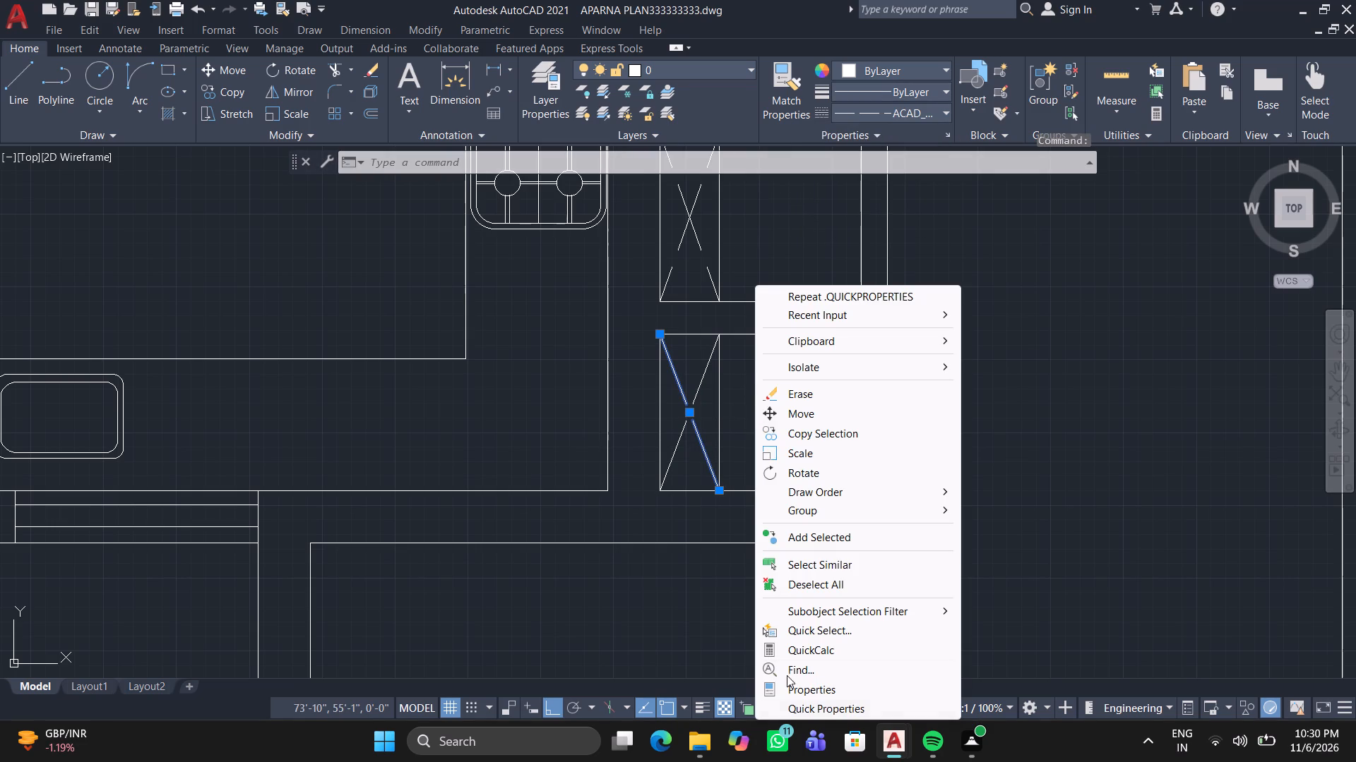
click(842, 688)
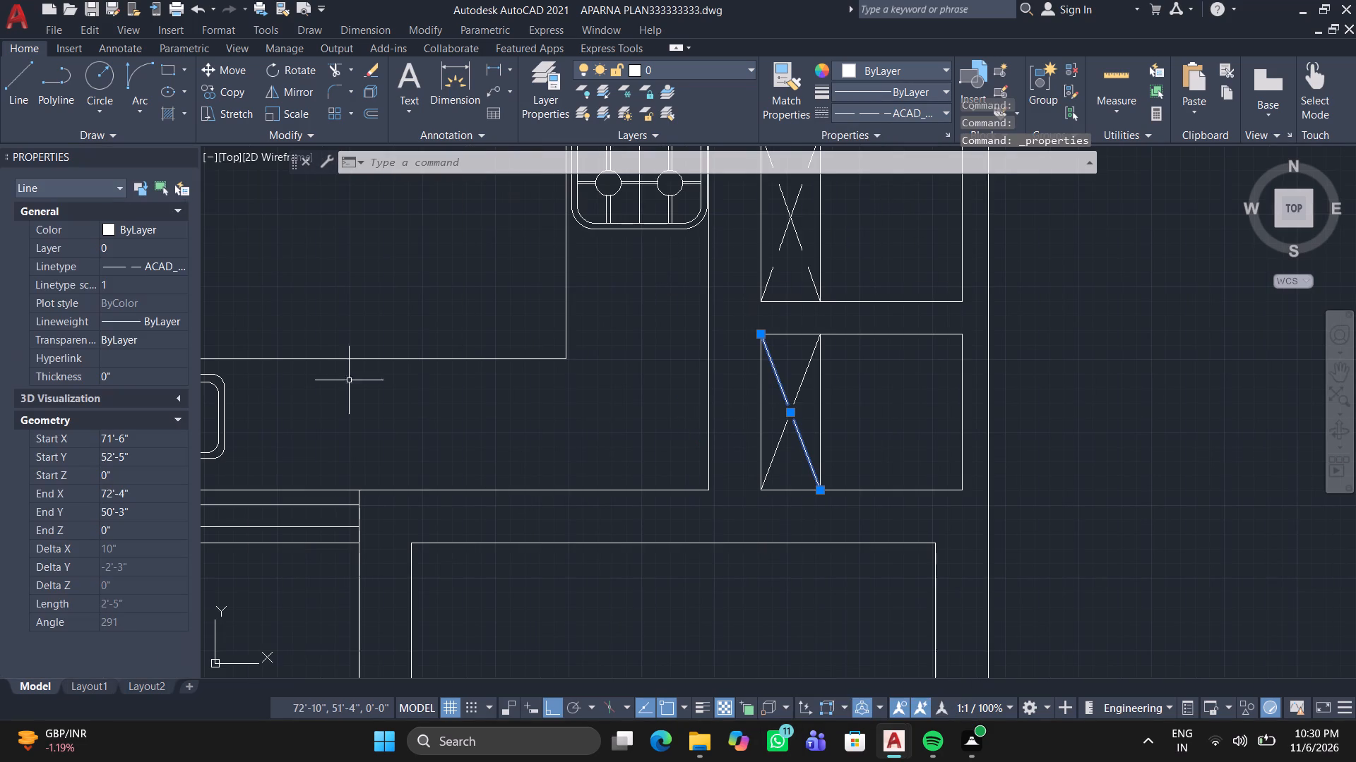
click(139, 282)
key(BackSpace)
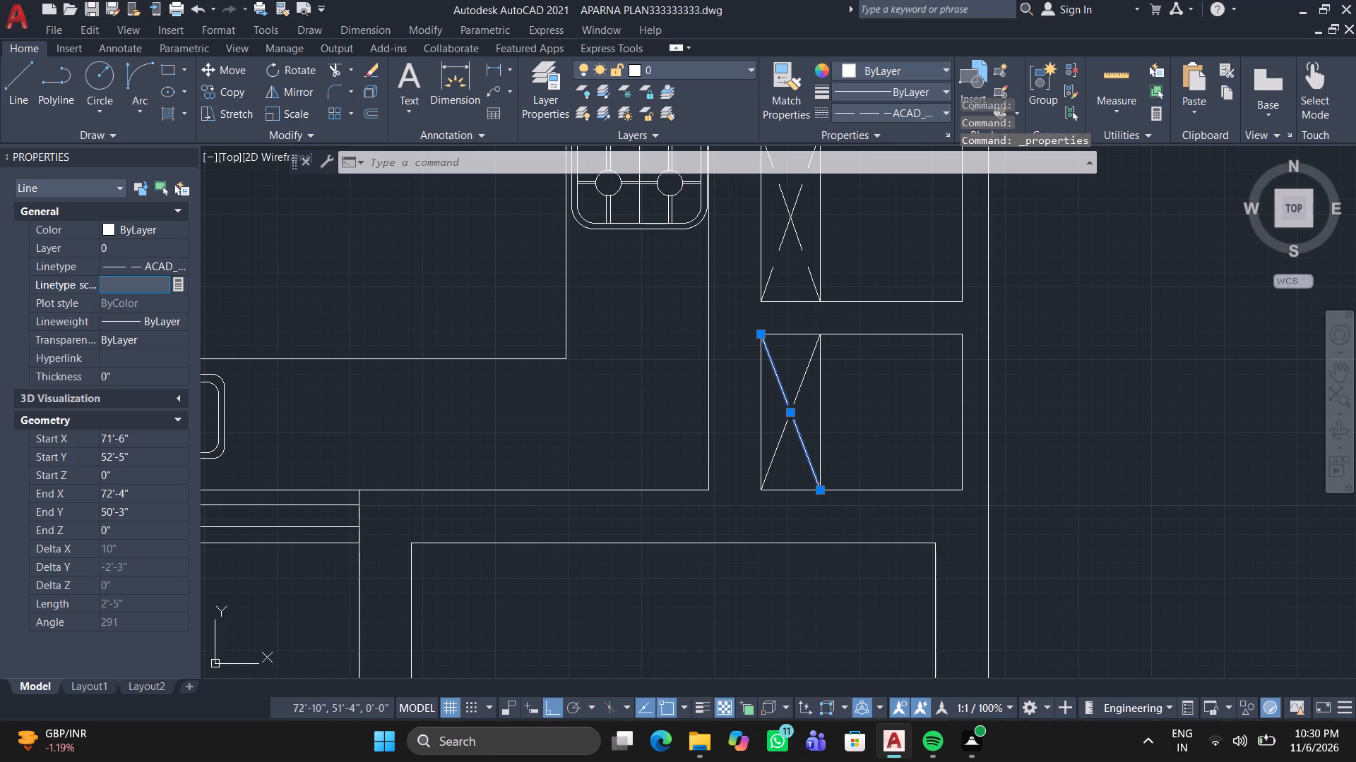
text(0.5)
key(Return)
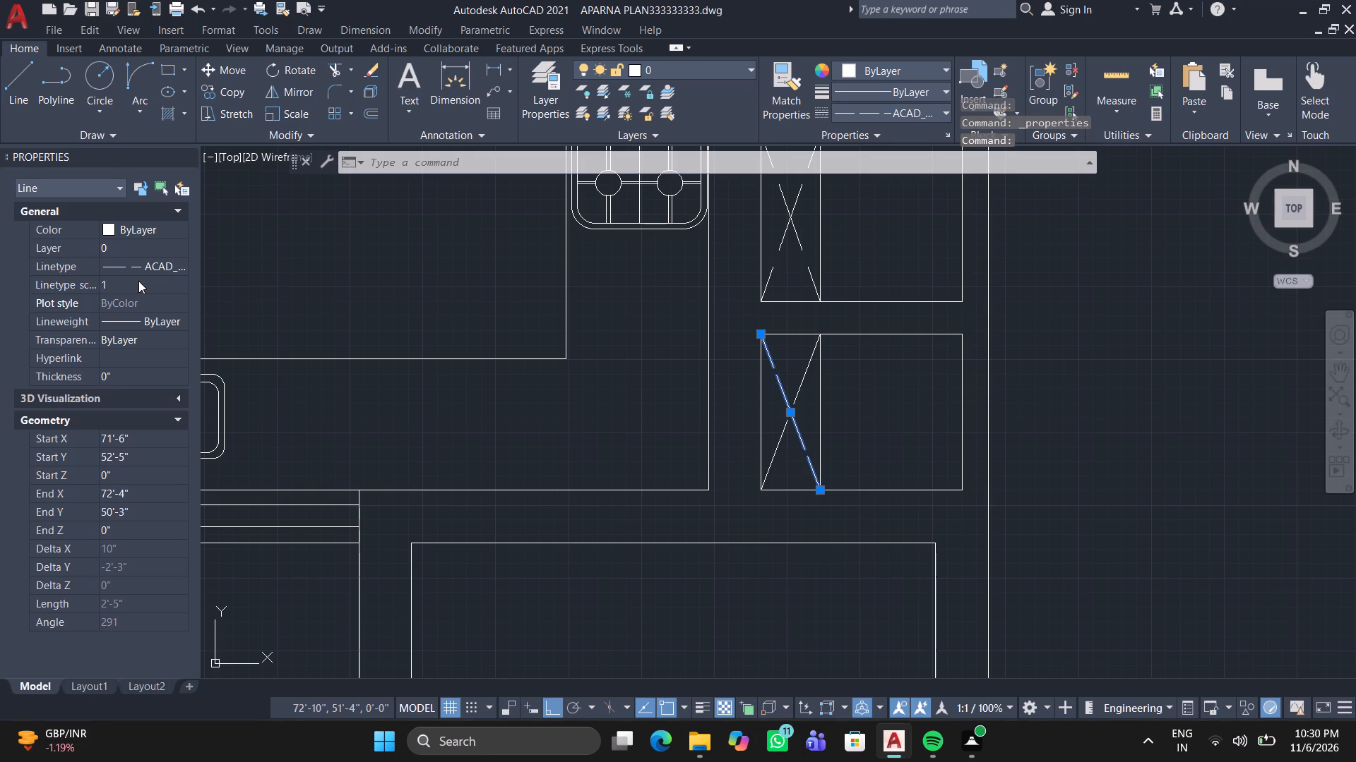
Set the linetype scale of the bottom box's other diagonal, from lower left to upper right, to 0.5.
click(804, 359)
double_click(806, 366)
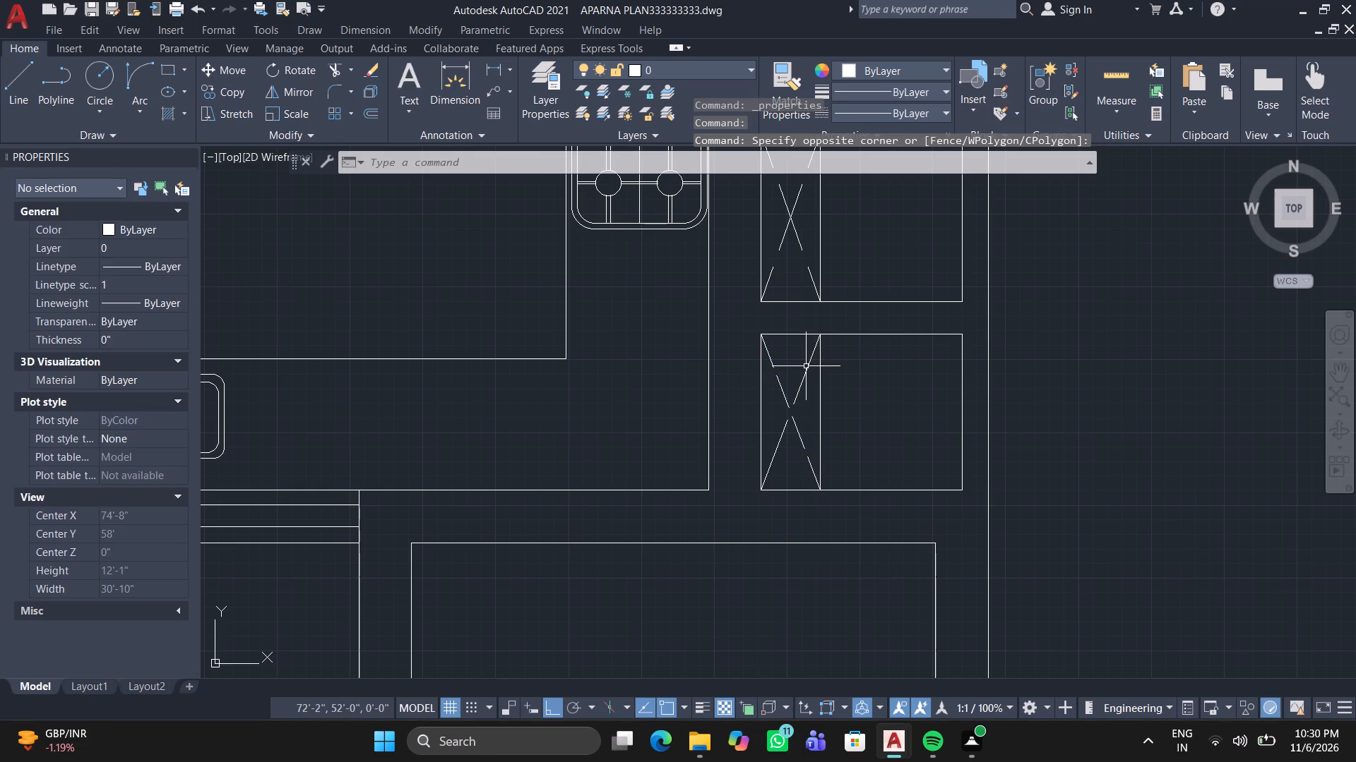
click(806, 366)
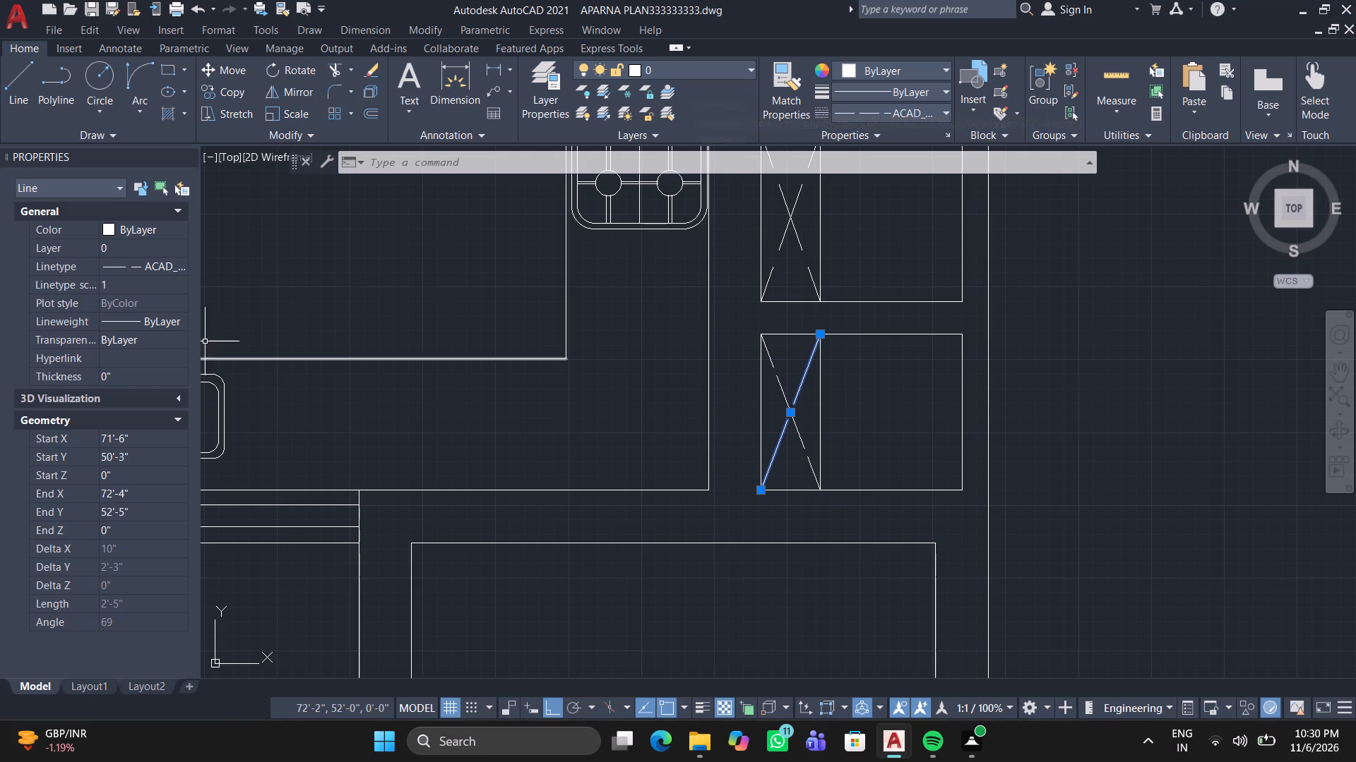
click(152, 285)
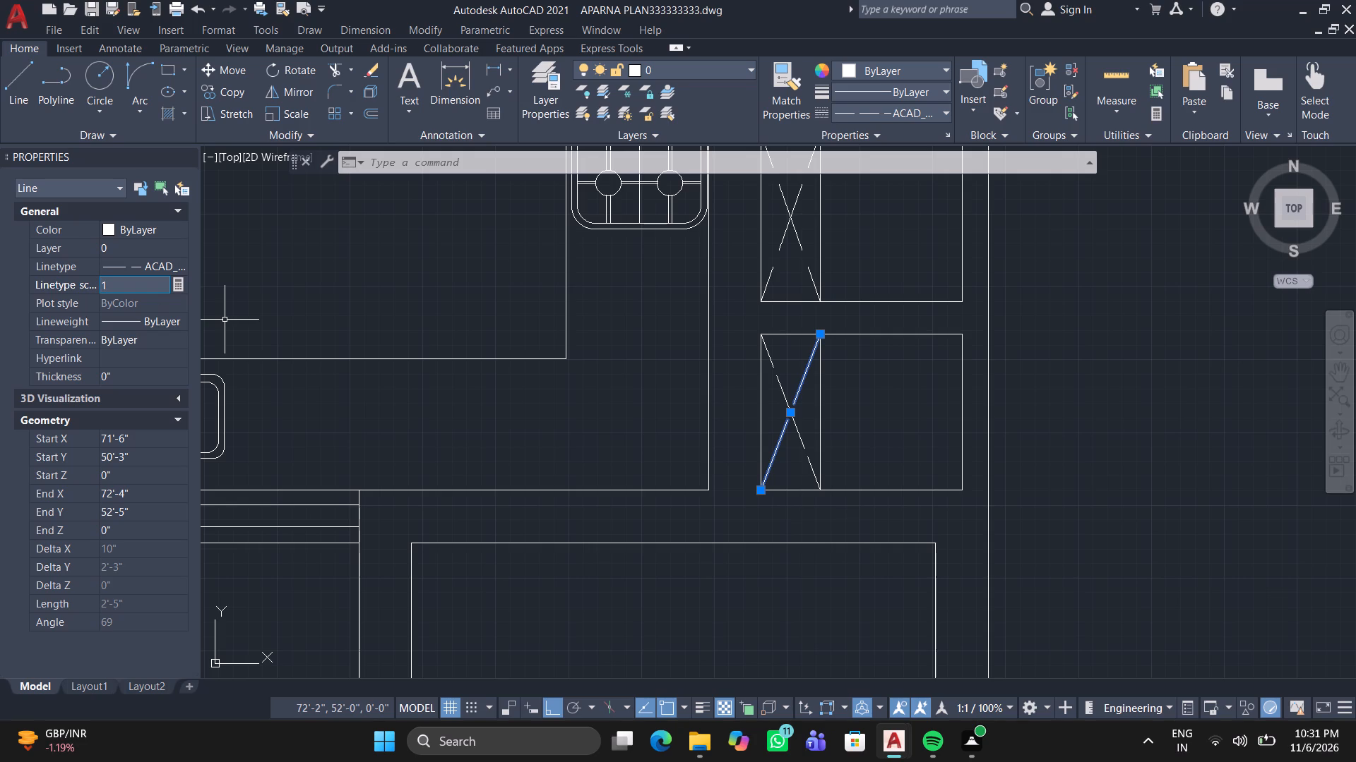
key(BackSpace)
key(period)
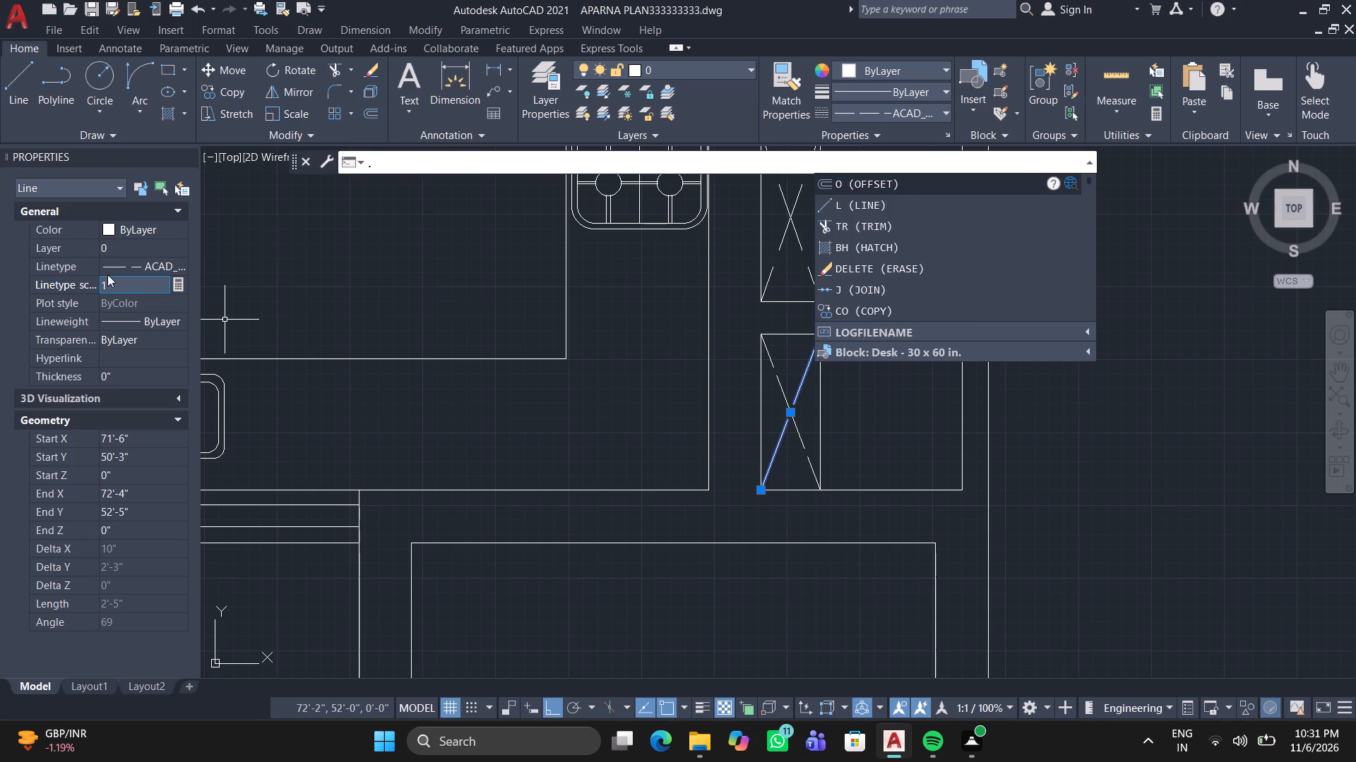
click(119, 290)
click(119, 290)
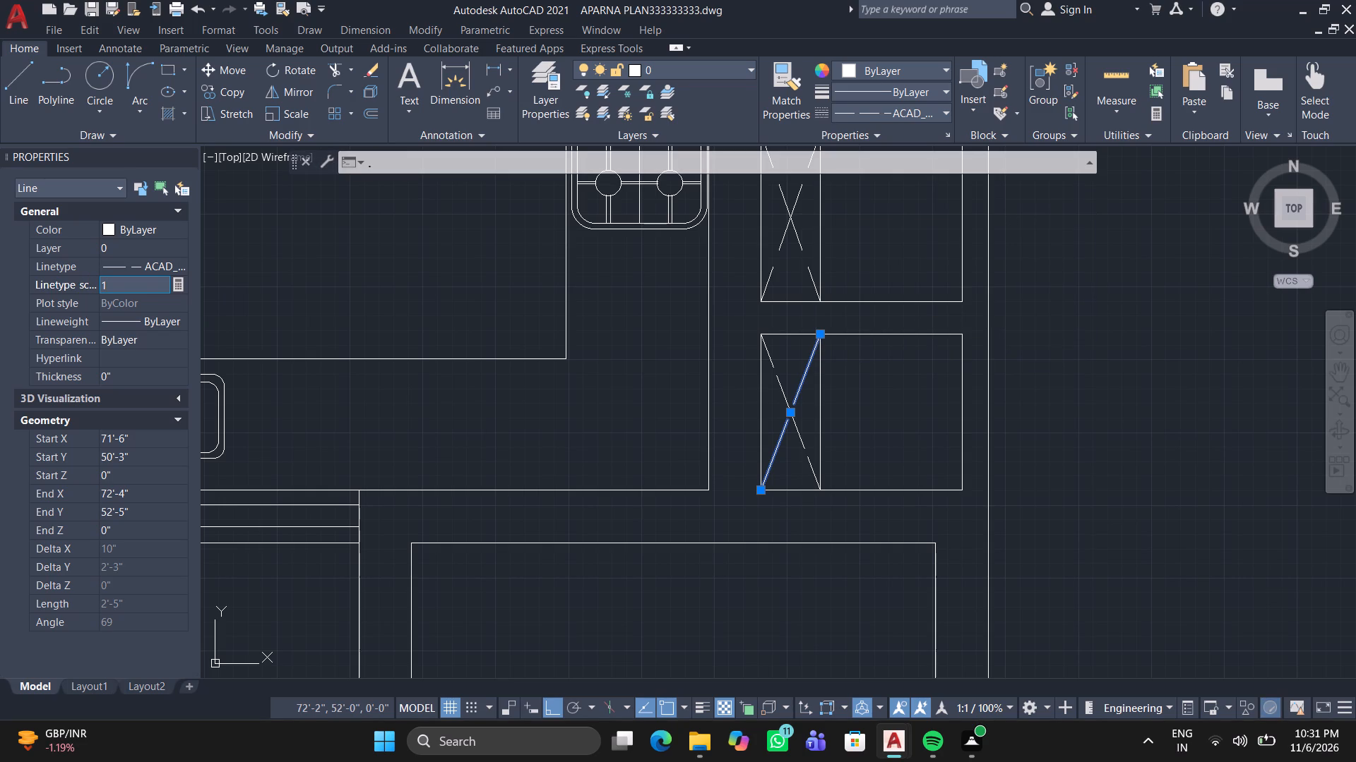
click(119, 290)
key(BackSpace)
text(0.5)
key(Return)
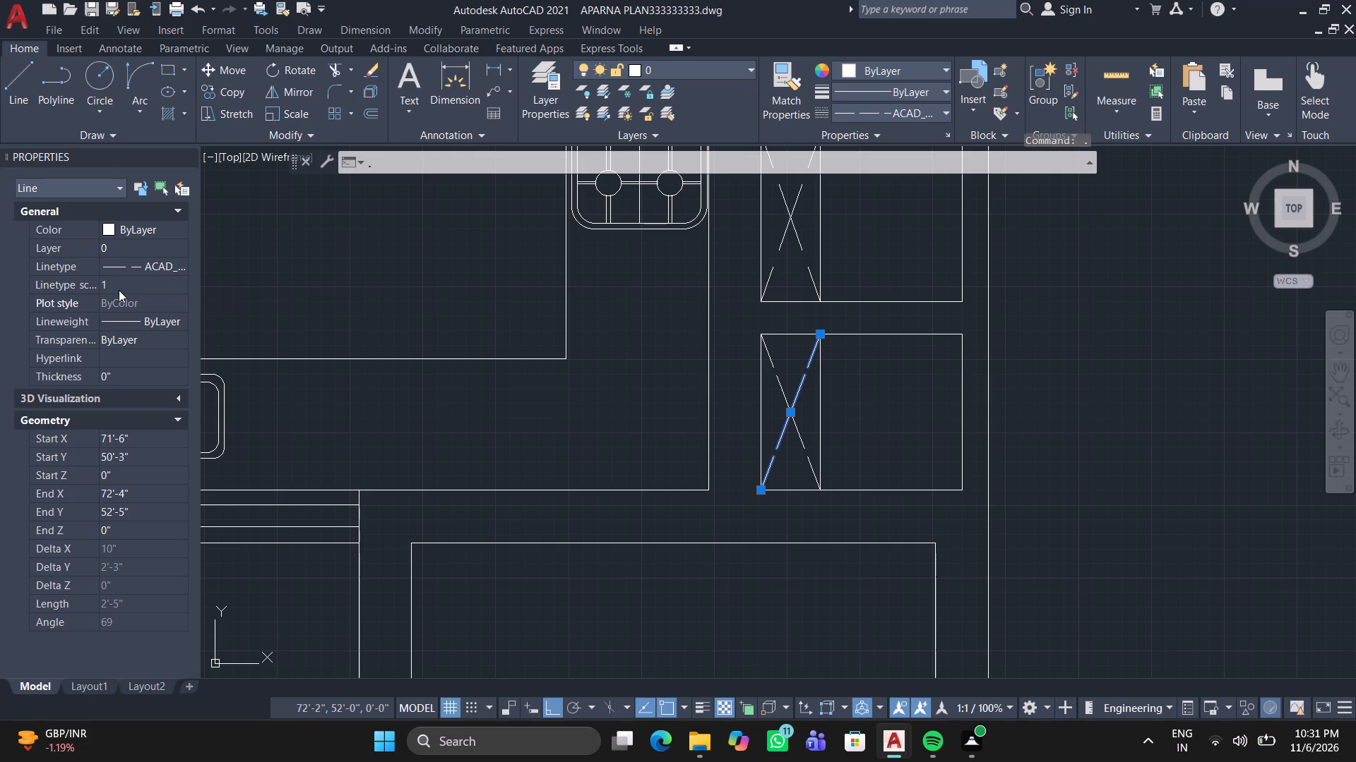
Set the linetype scale of the third box's diagonal running from upper left to lower right to 0.5.
middle_drag(811, 235, 780, 347)
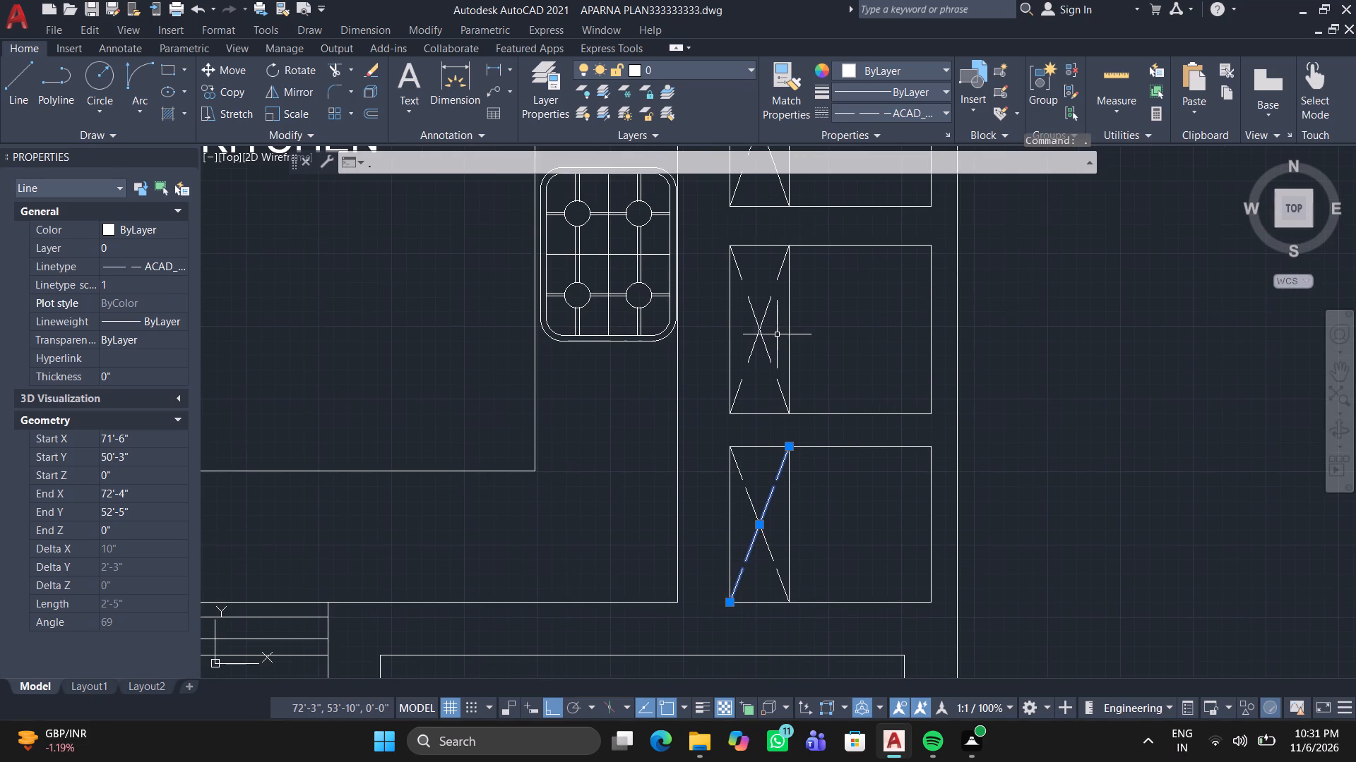
click(767, 309)
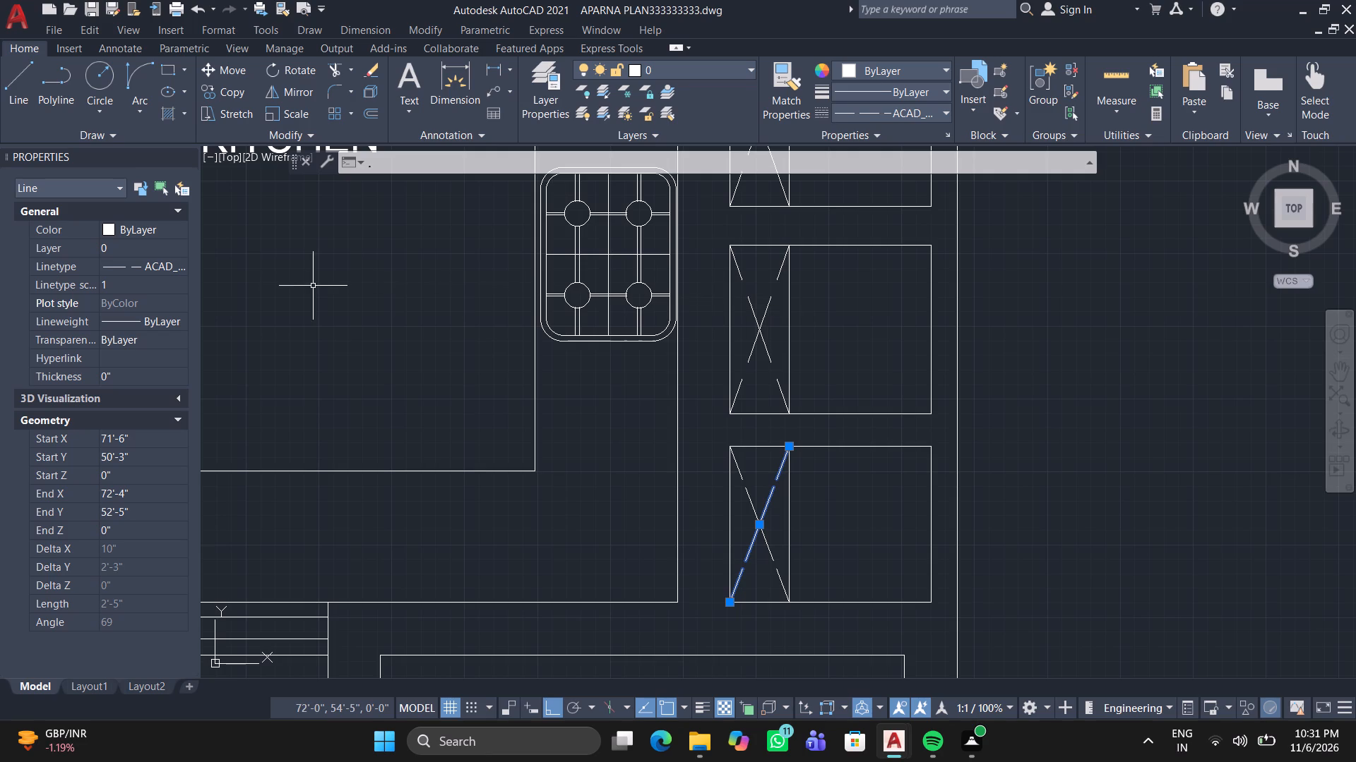
click(763, 310)
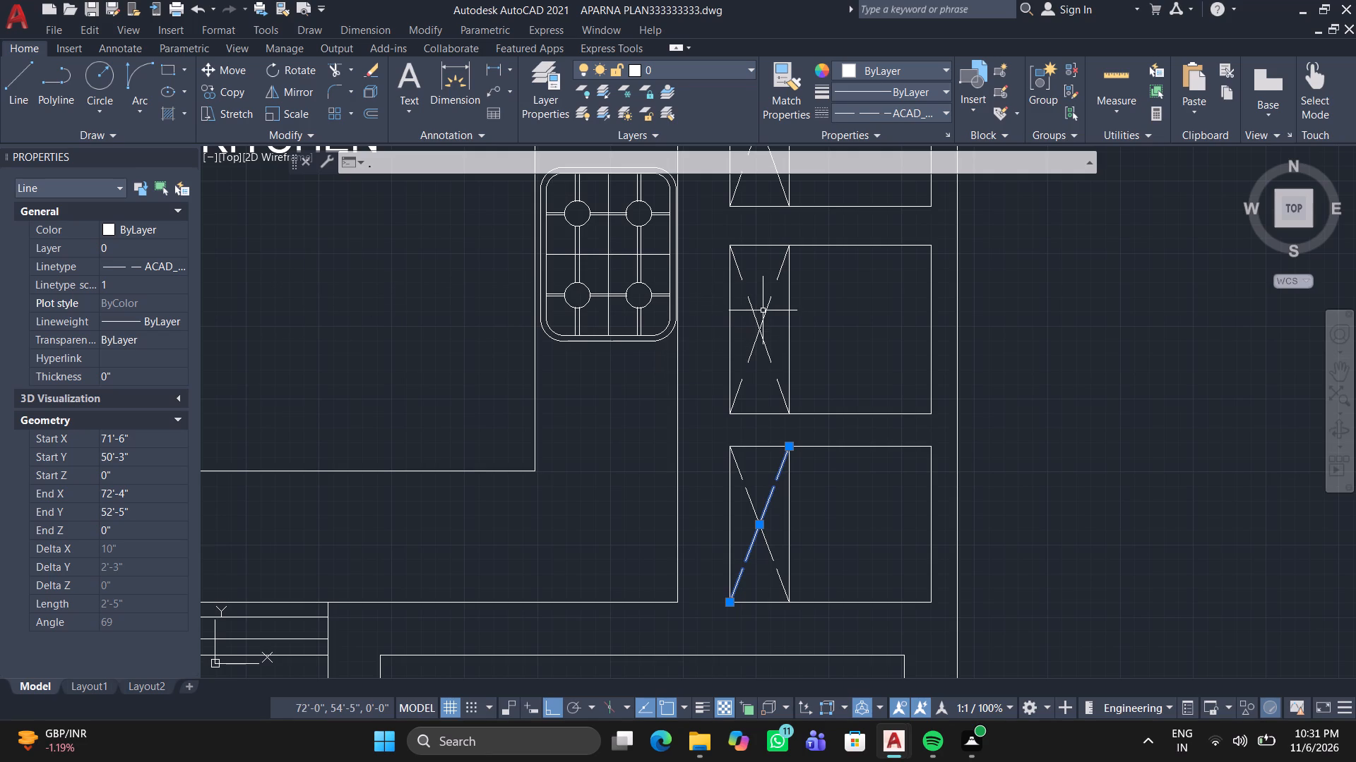
click(734, 347)
click(763, 337)
click(763, 317)
key(Escape)
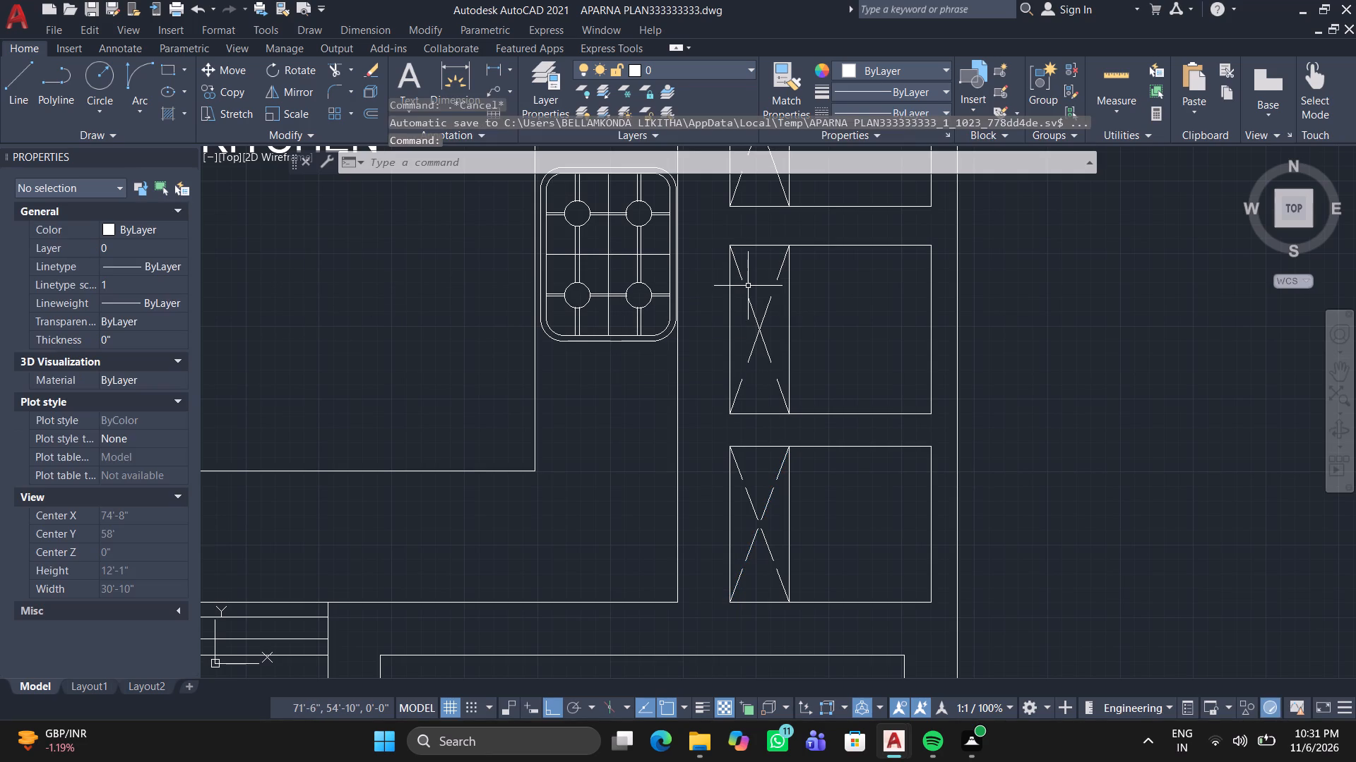
click(749, 314)
click(756, 306)
click(756, 308)
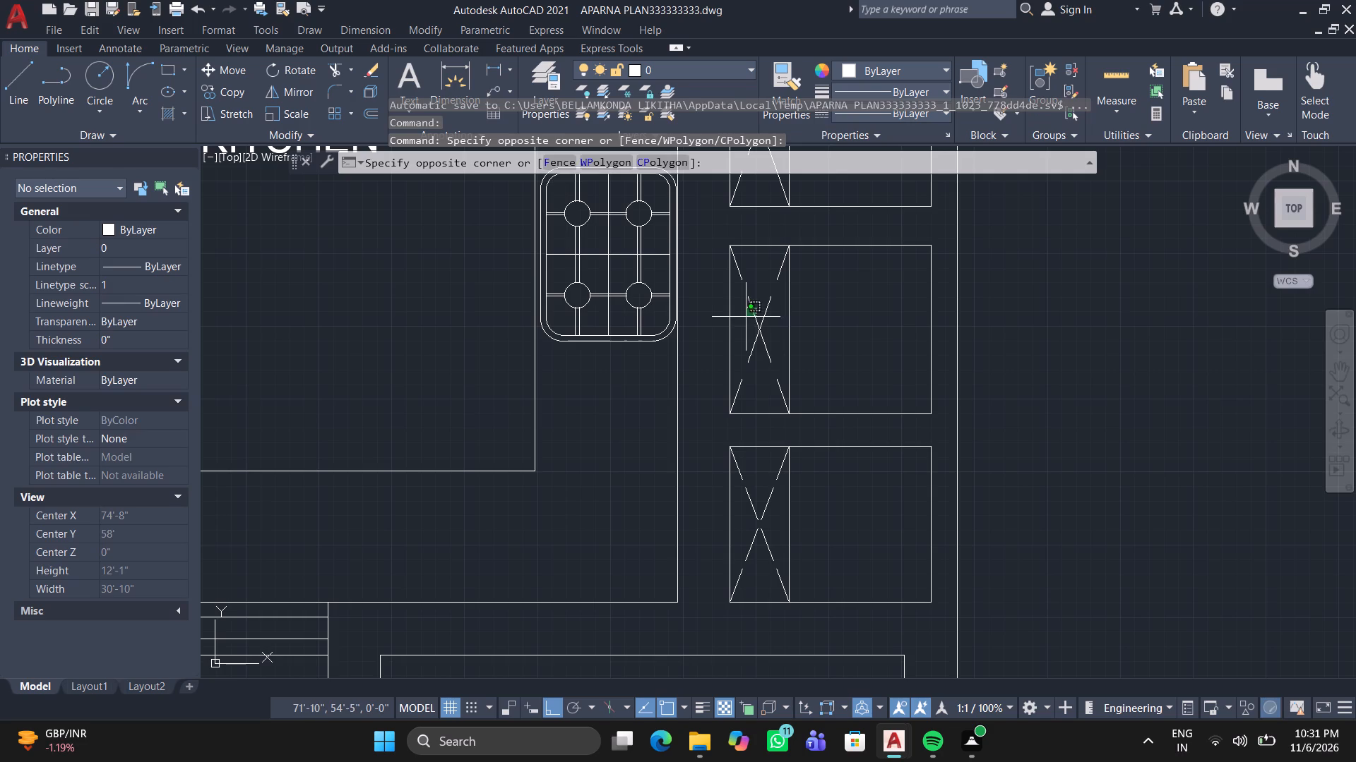
click(742, 319)
click(138, 279)
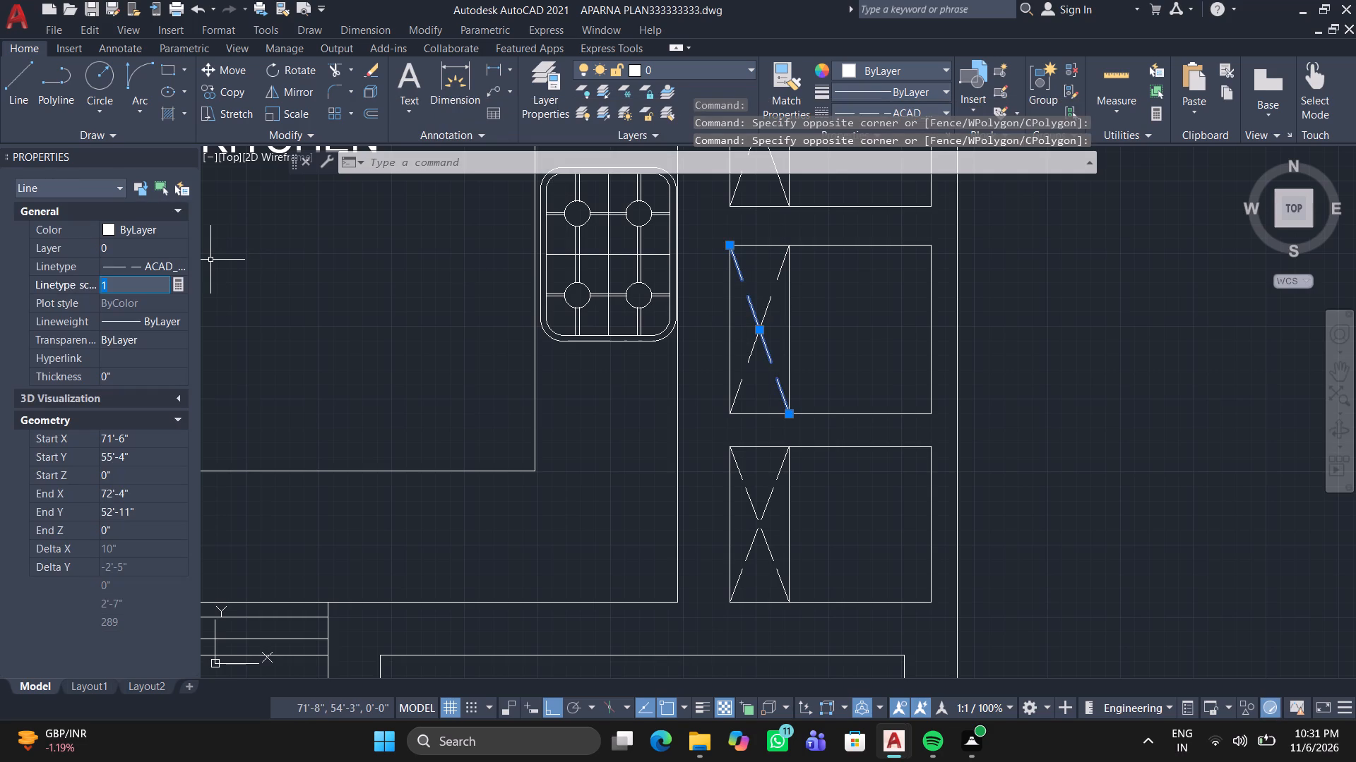
key(BackSpace)
text(0.5)
key(Return)
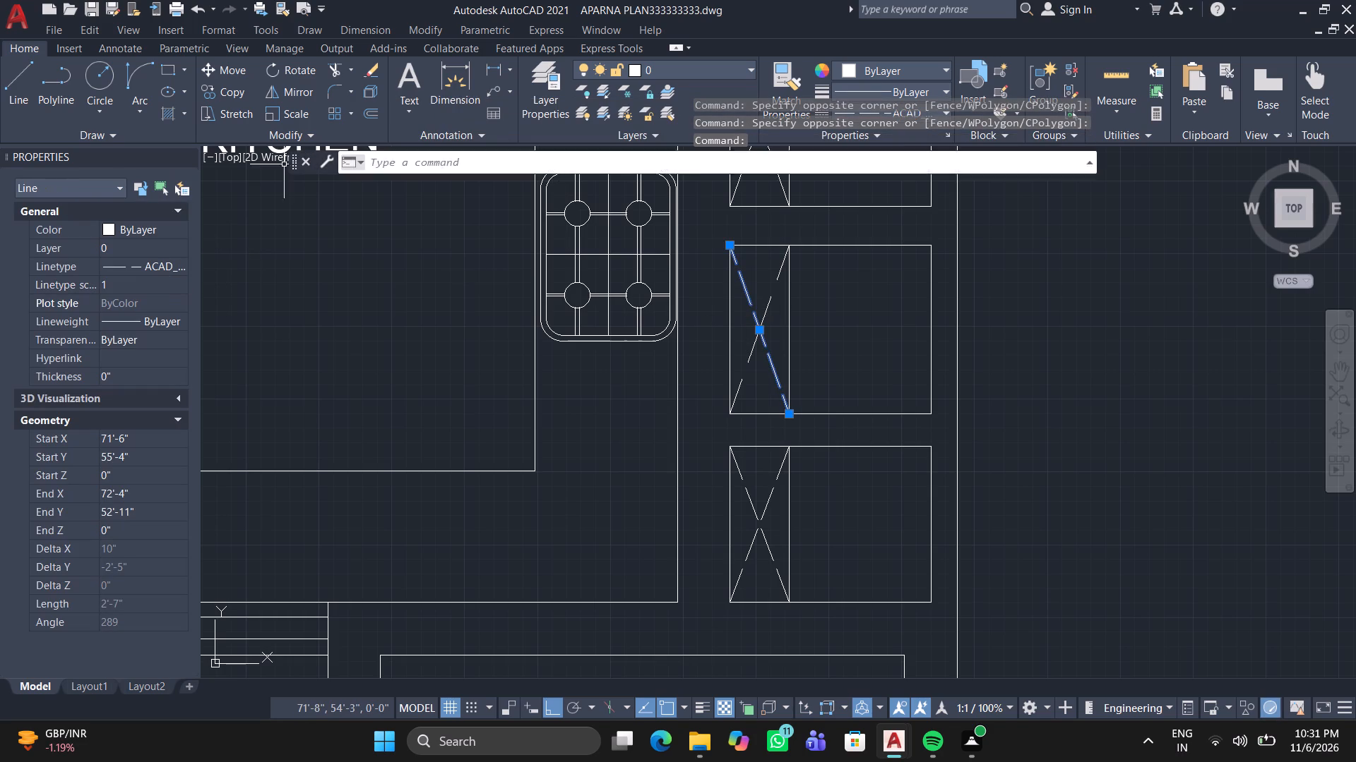
Set the linetype scale of the third box's other diagonal, from lower left to upper right, to 0.5.
click(771, 294)
click(115, 280)
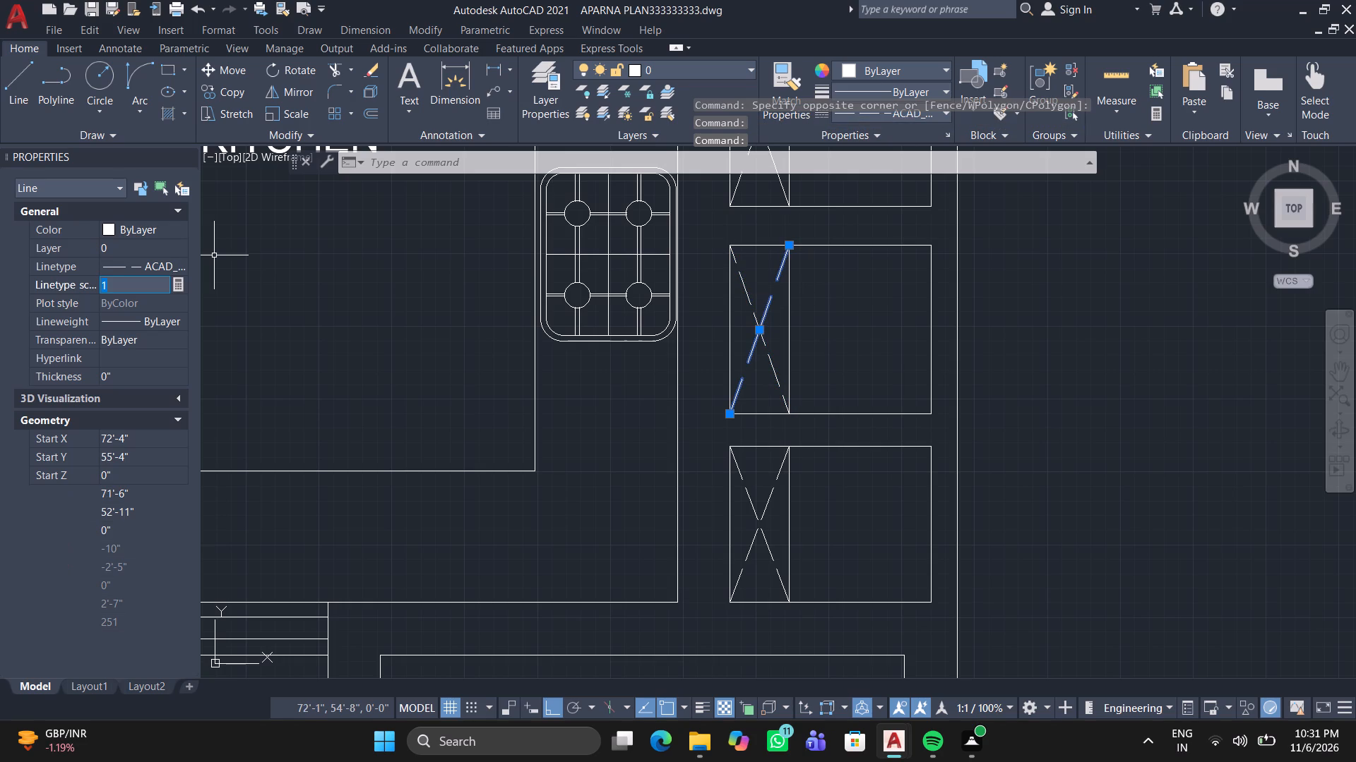
key(BackSpace)
text(0.5)
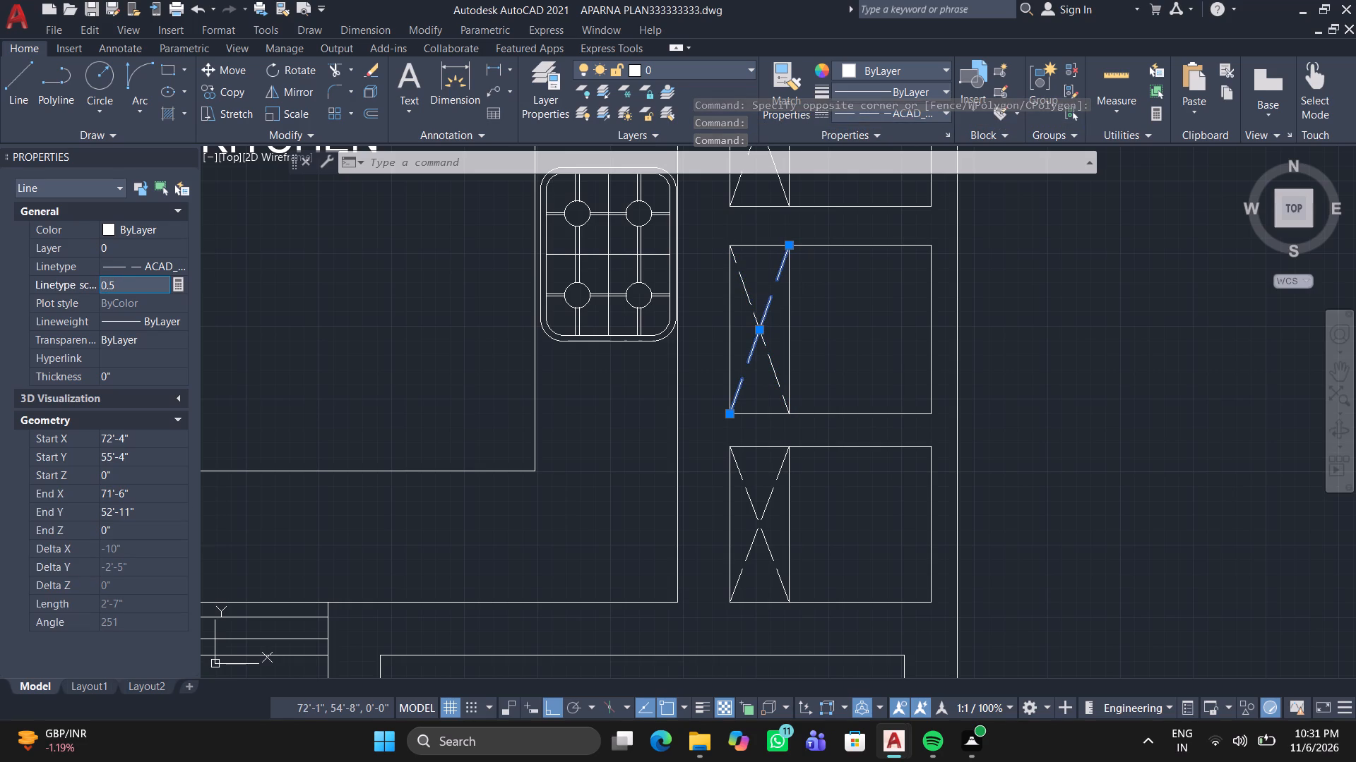
key(Return)
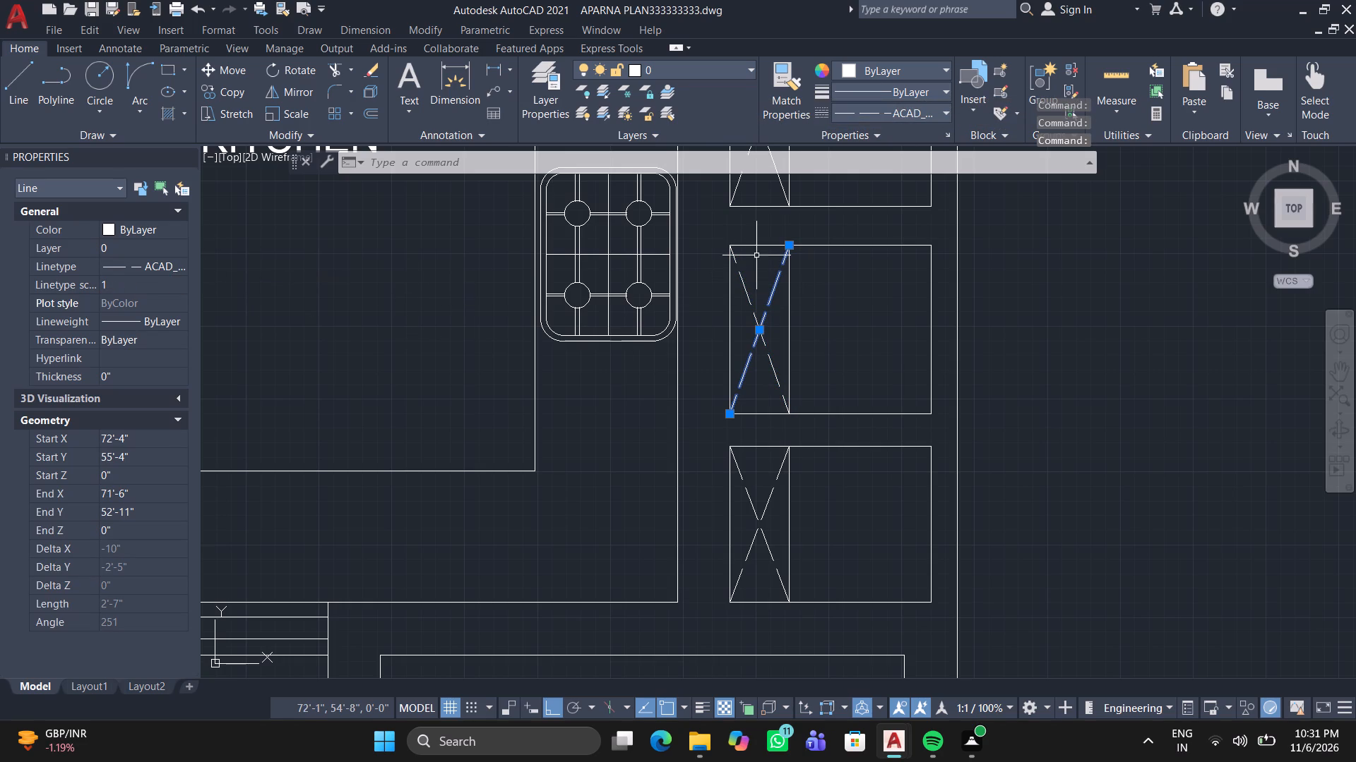
Set the linetype scale of the second box's diagonal running from lower left to upper right to 0.5.
middle_drag(756, 254, 692, 473)
click(689, 366)
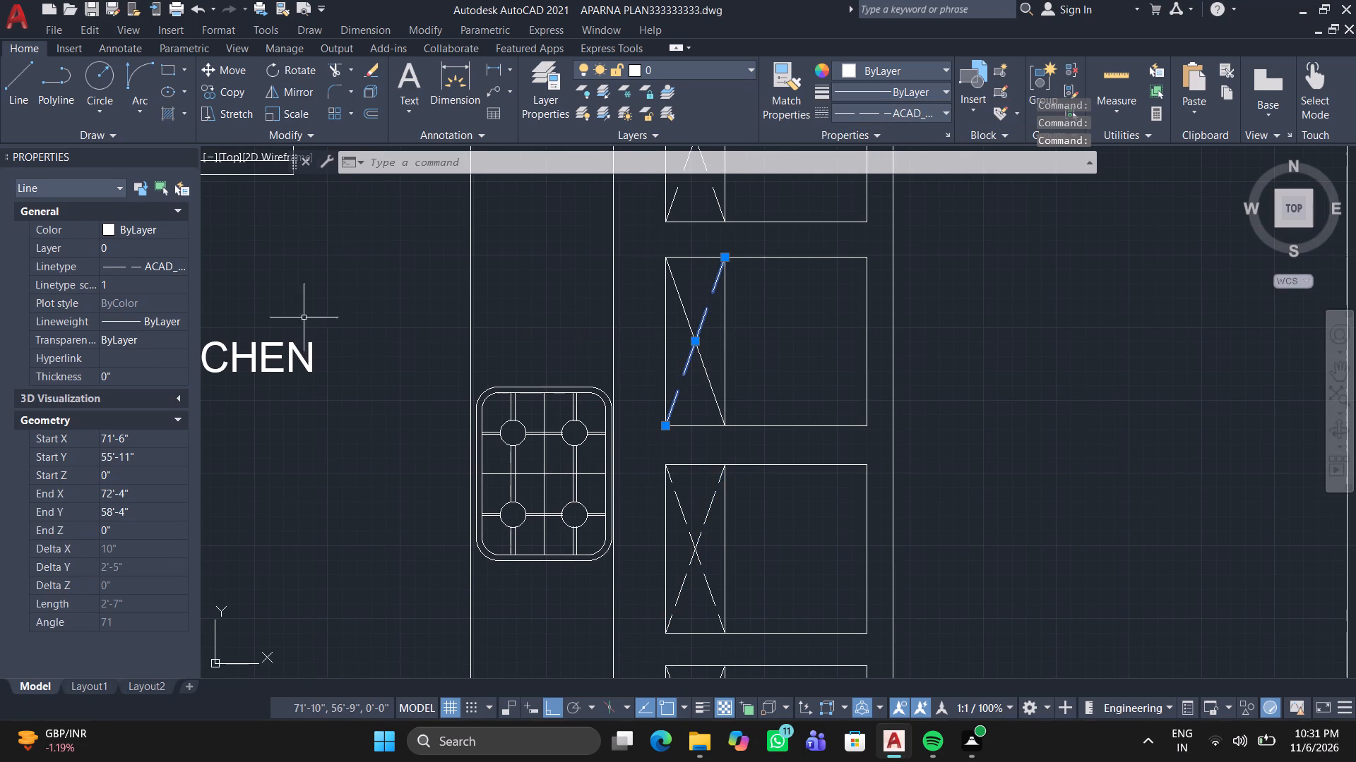
click(130, 279)
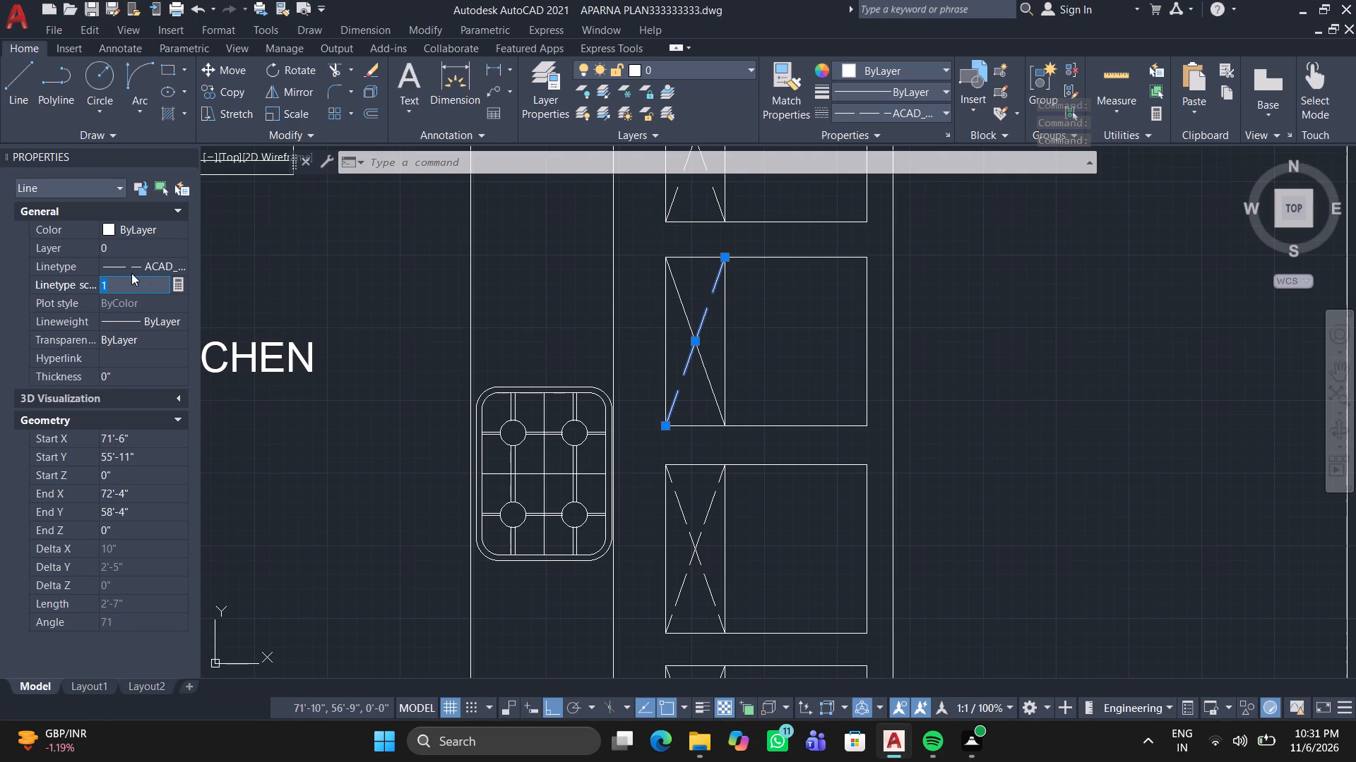
key(BackSpace)
text(0.5)
key(Return)
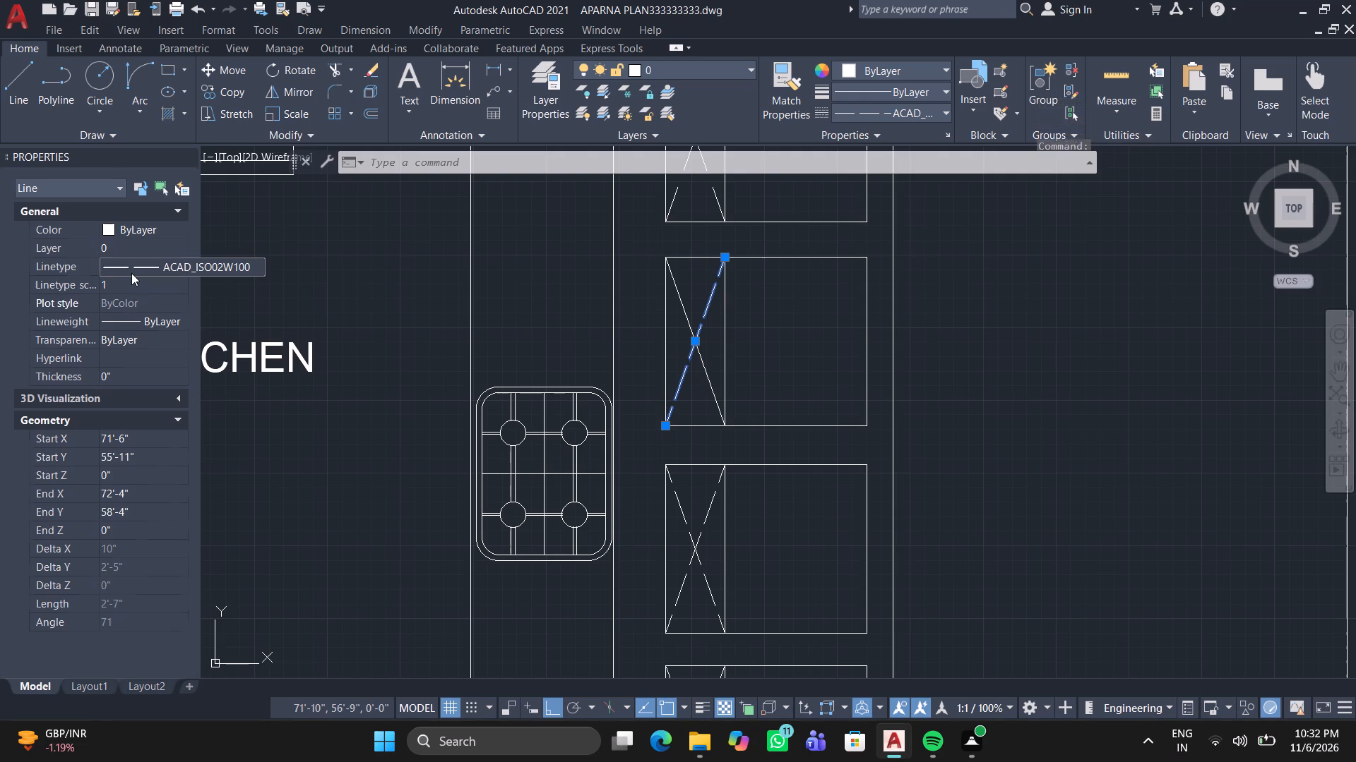
Set the linetype scale of the second box's other diagonal, from upper left to lower right, to 0.5.
click(679, 298)
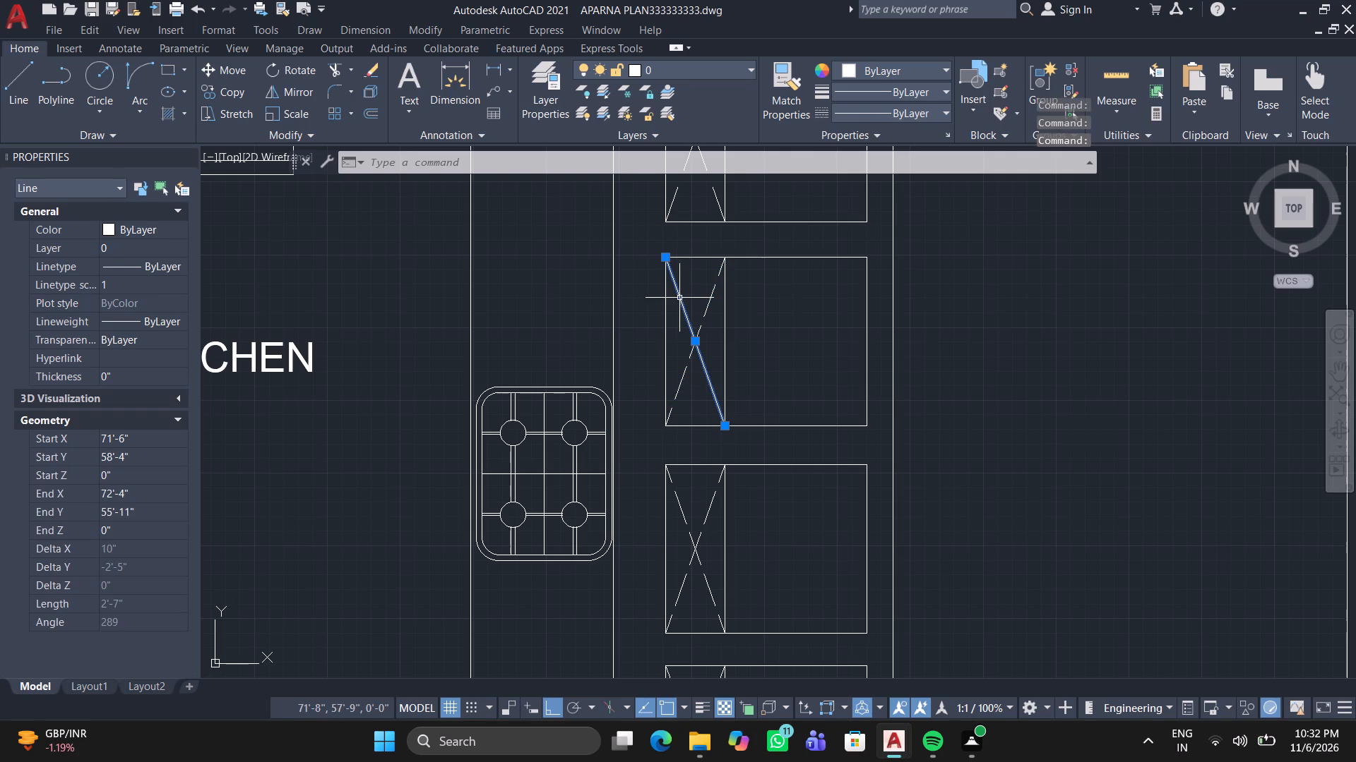
click(140, 284)
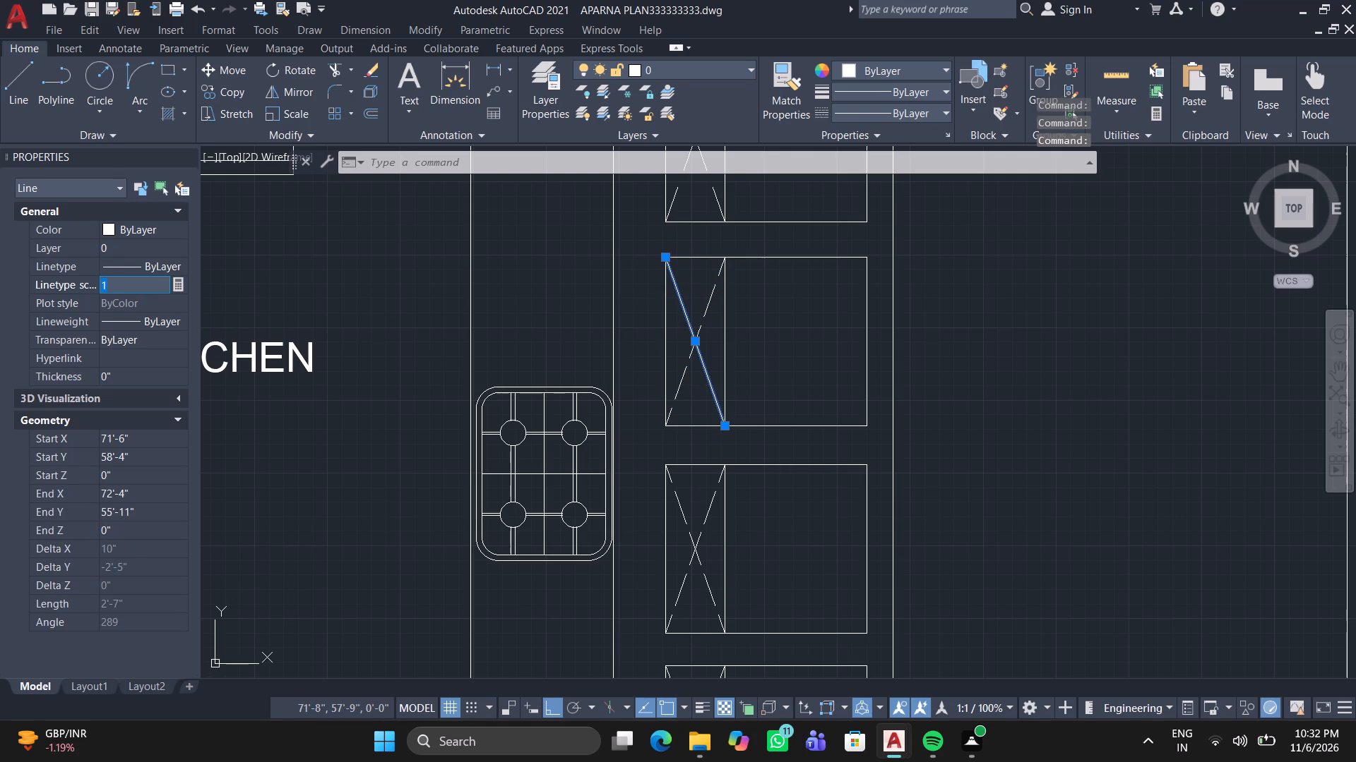
key(BackSpace)
text(0.5)
key(Return)
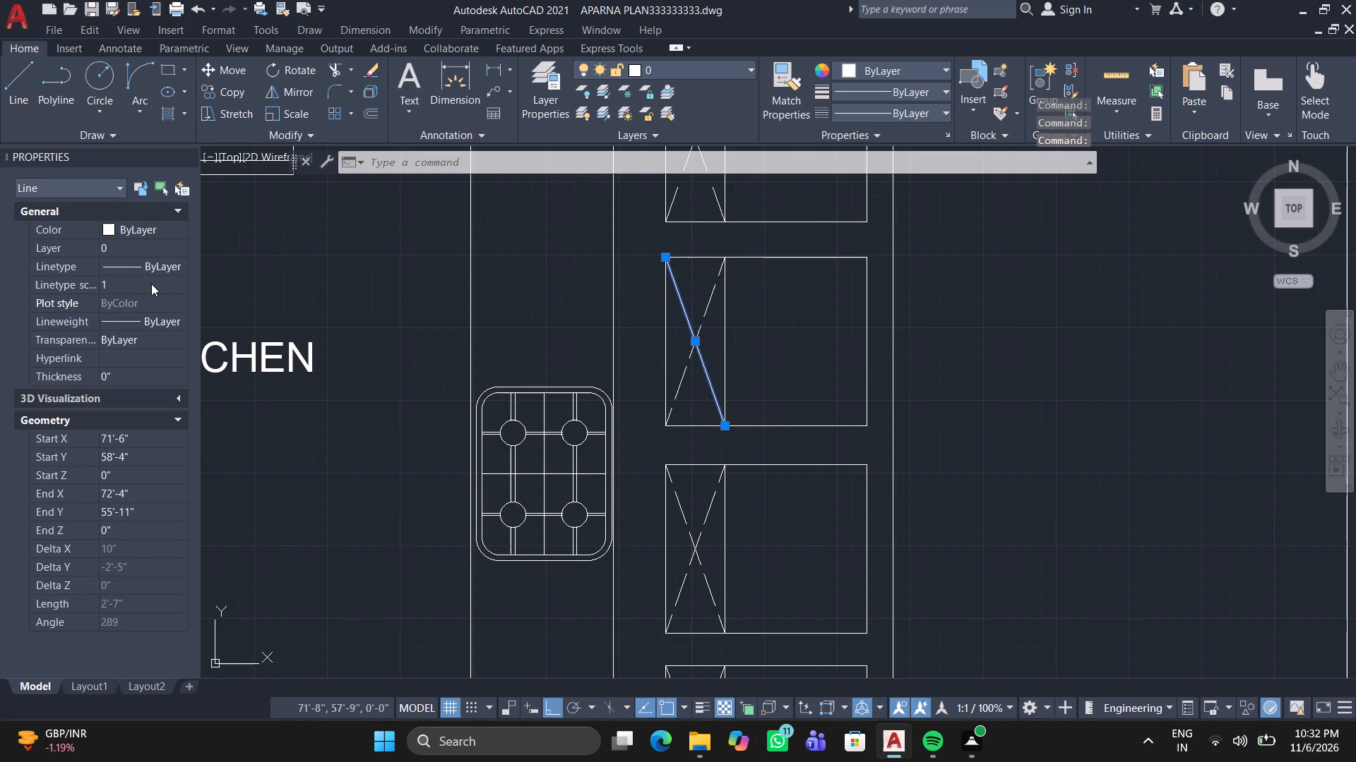
click(151, 284)
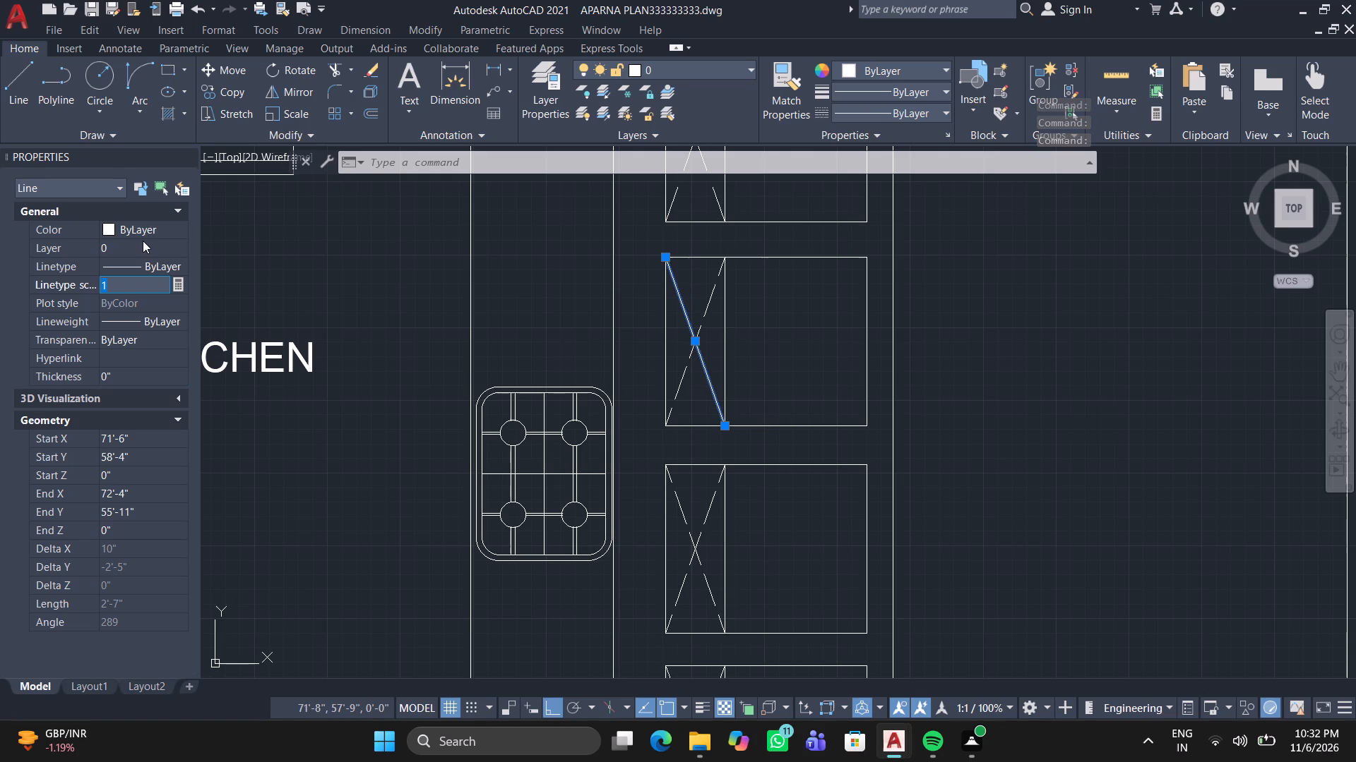
key(BackSpace)
key(0)
text(.5)
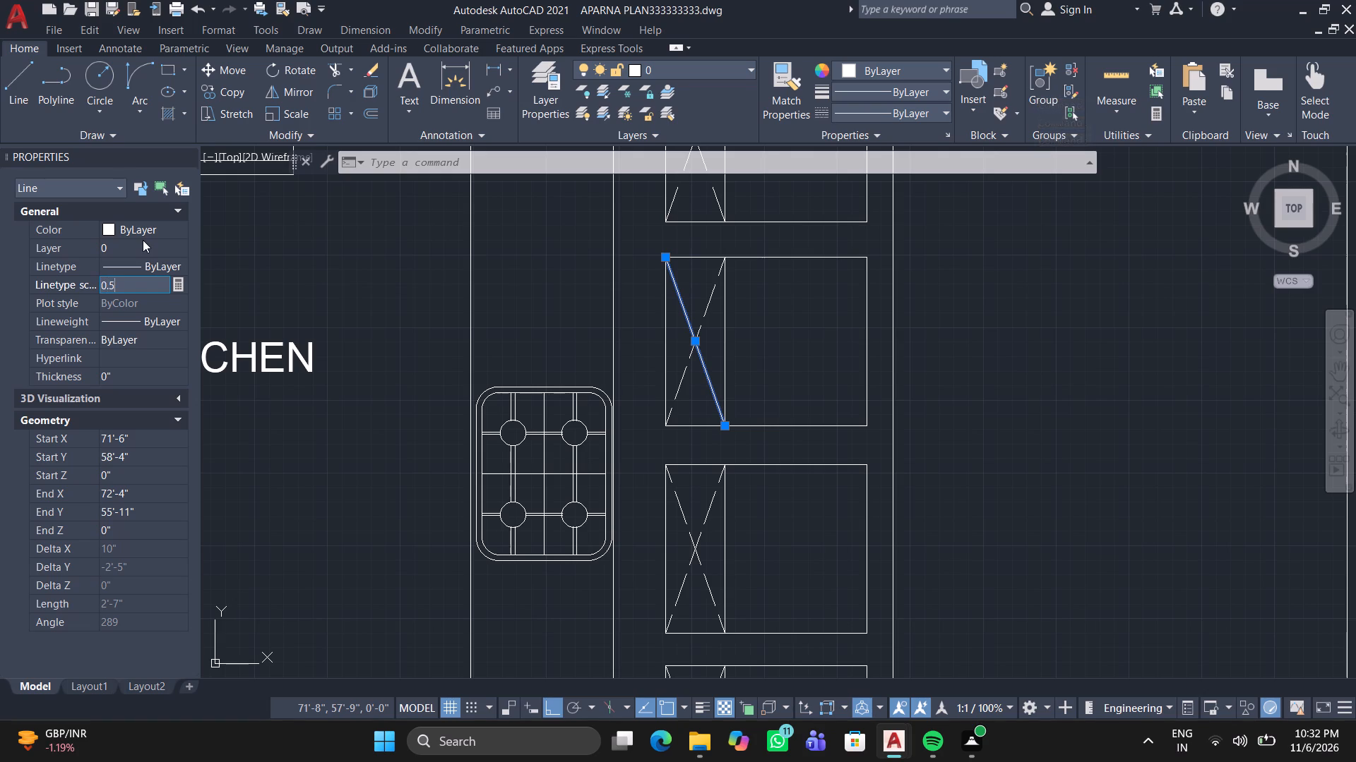
key(Return)
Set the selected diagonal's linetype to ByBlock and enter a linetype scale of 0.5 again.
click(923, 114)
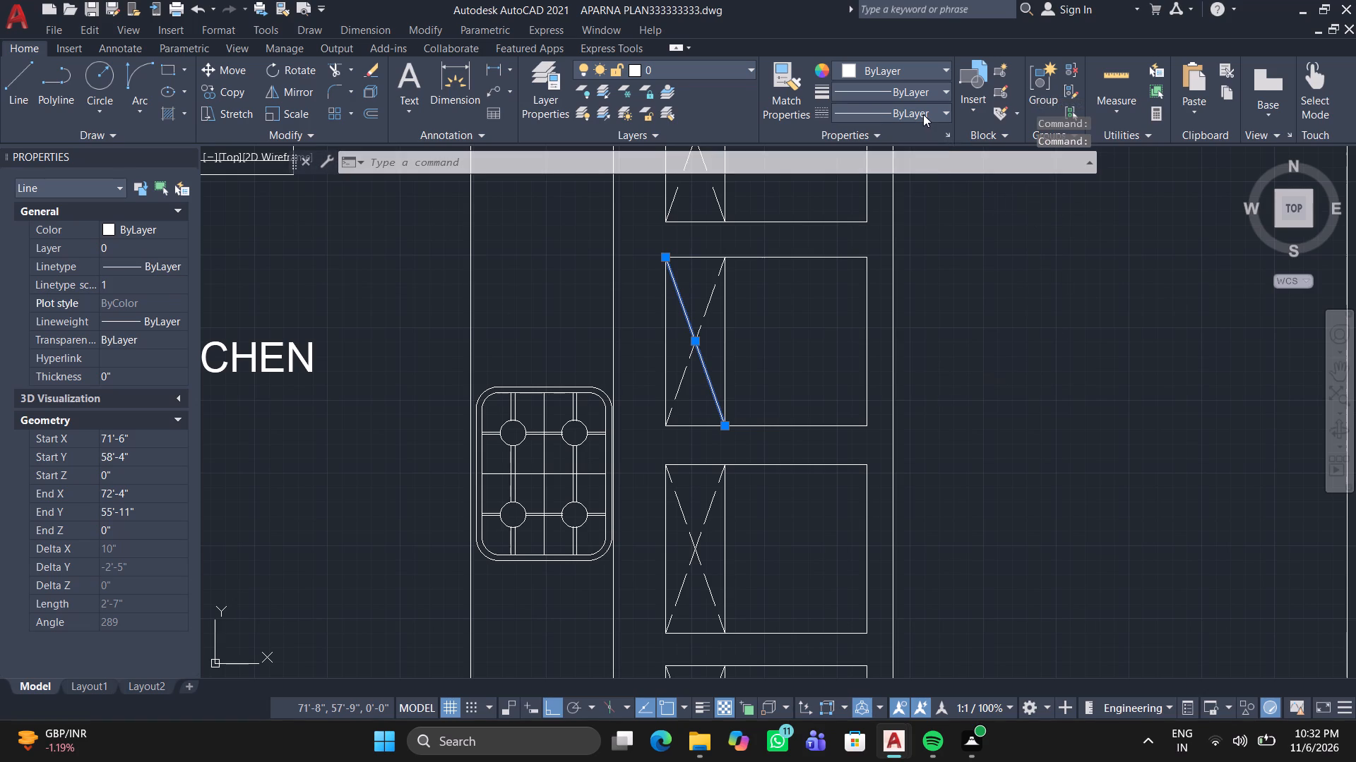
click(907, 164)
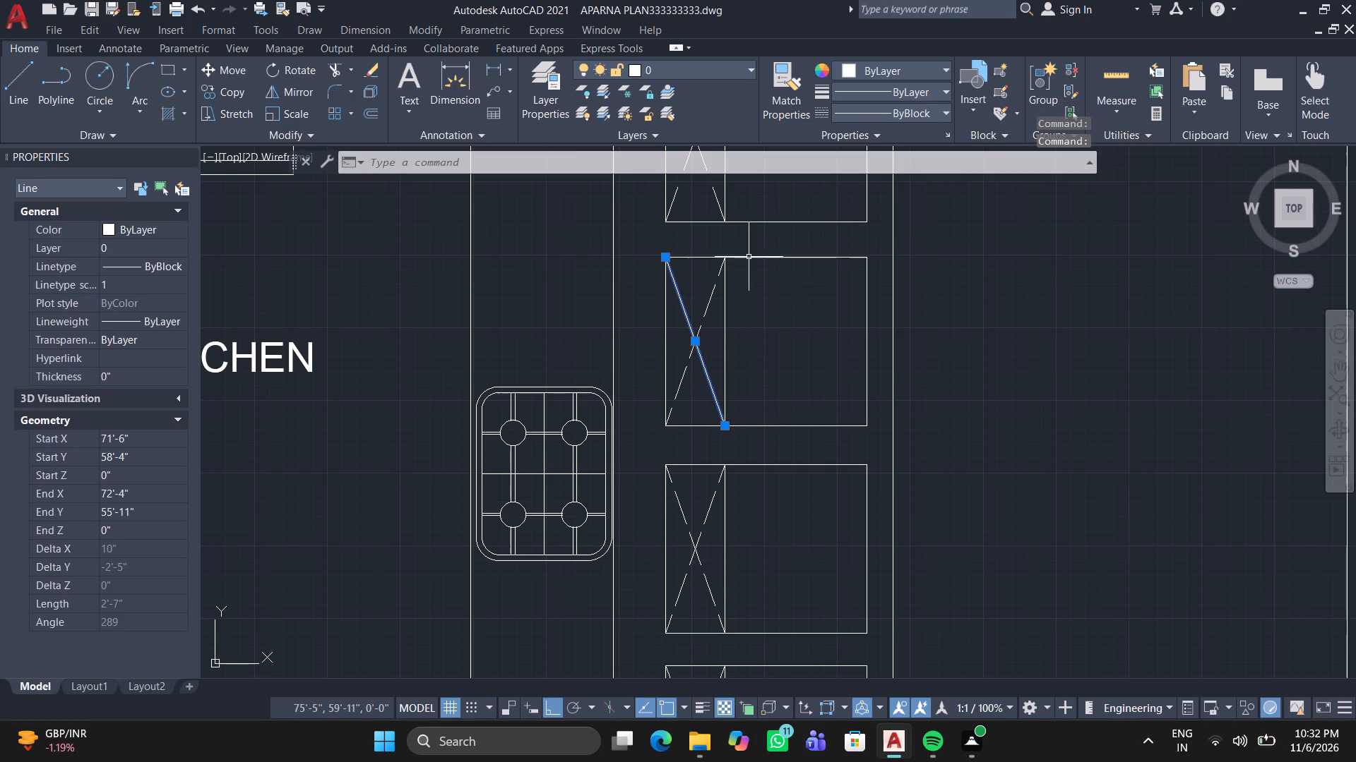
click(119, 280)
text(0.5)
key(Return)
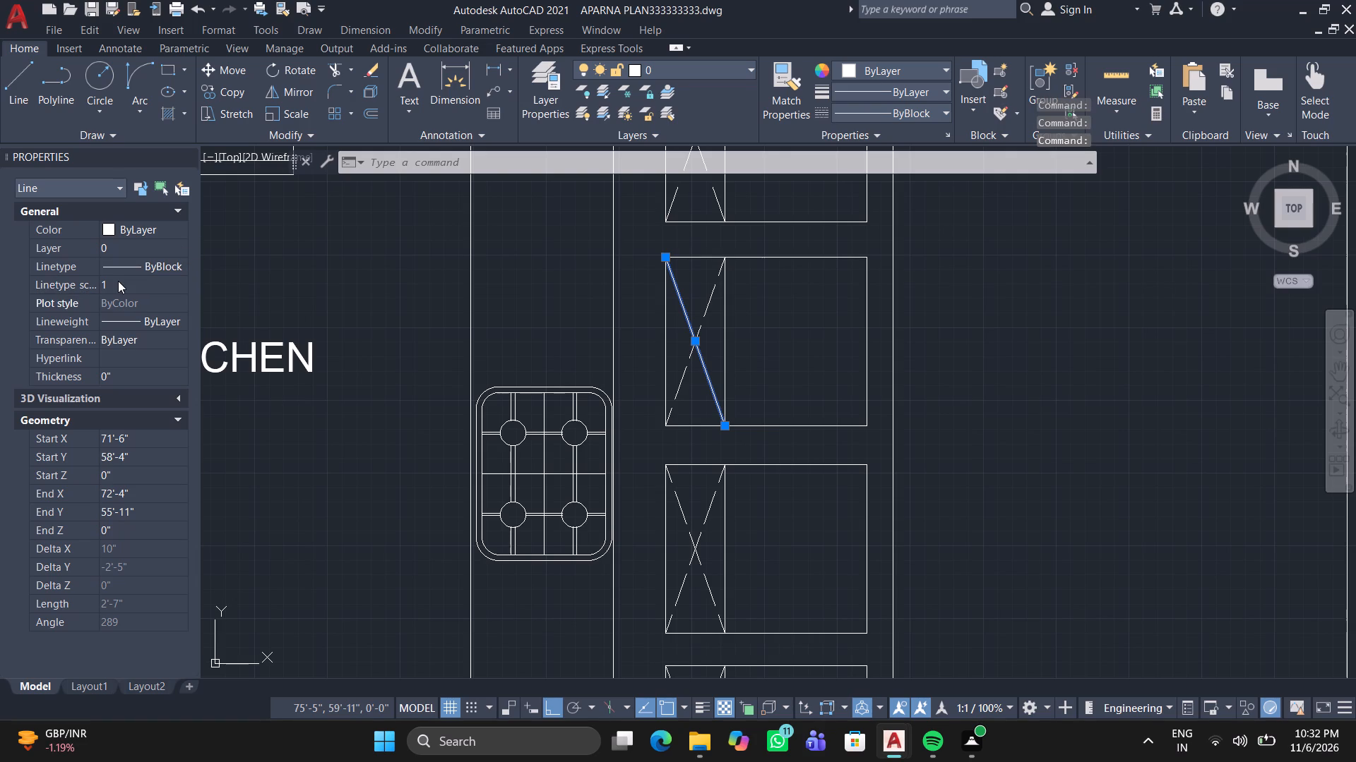
Change the second box's upper-left to lower-right diagonal to the dashed ACAD linetype used on the other diagonals.
click(150, 268)
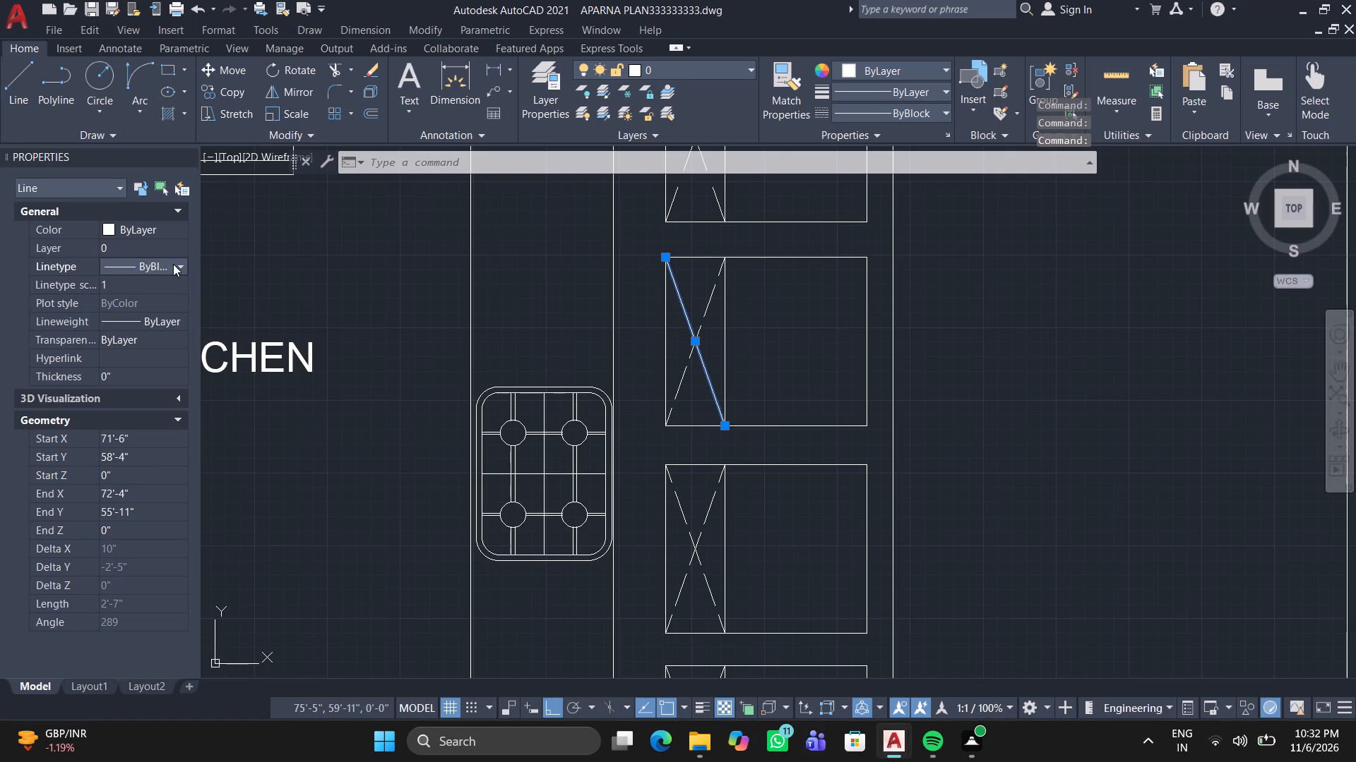
click(174, 263)
click(150, 310)
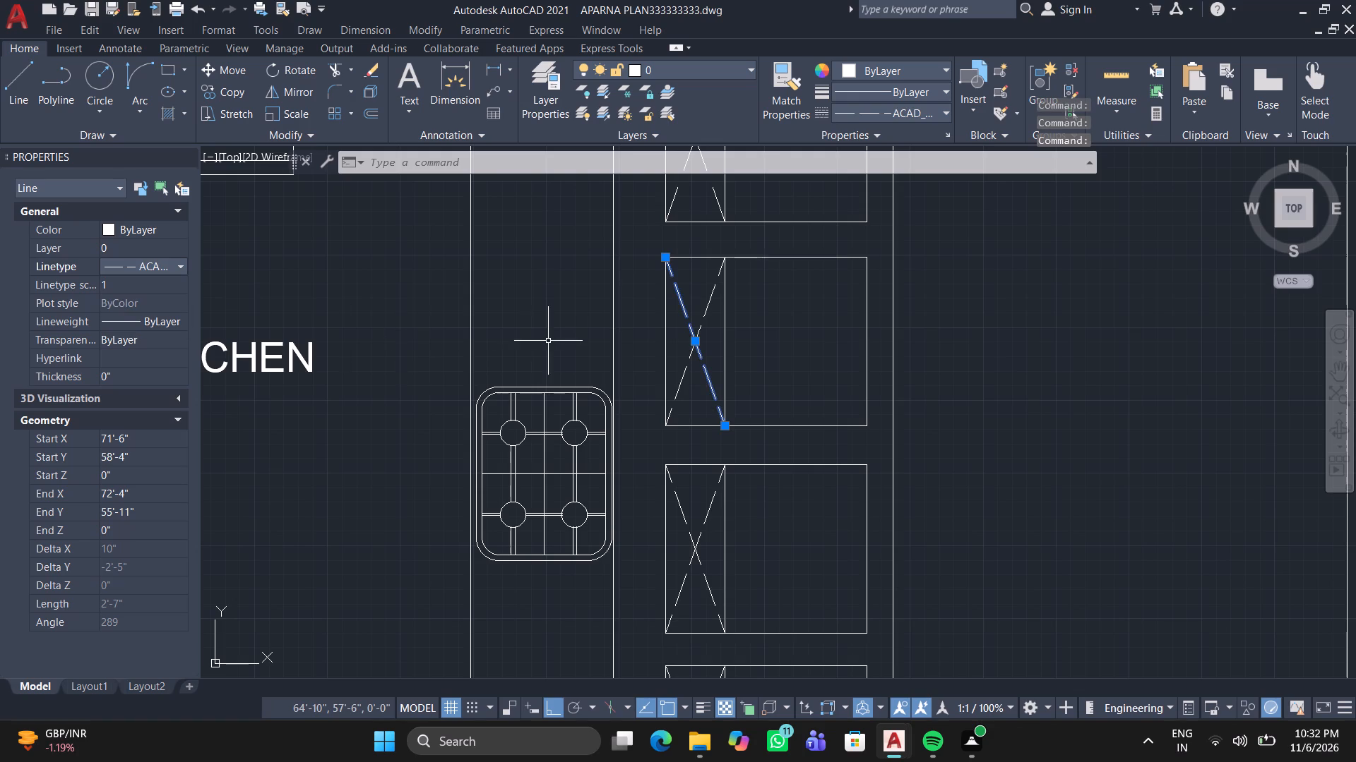
Set the linetype scale of the top box's diagonal running from lower left to upper right to 0.5.
middle_drag(560, 337, 437, 532)
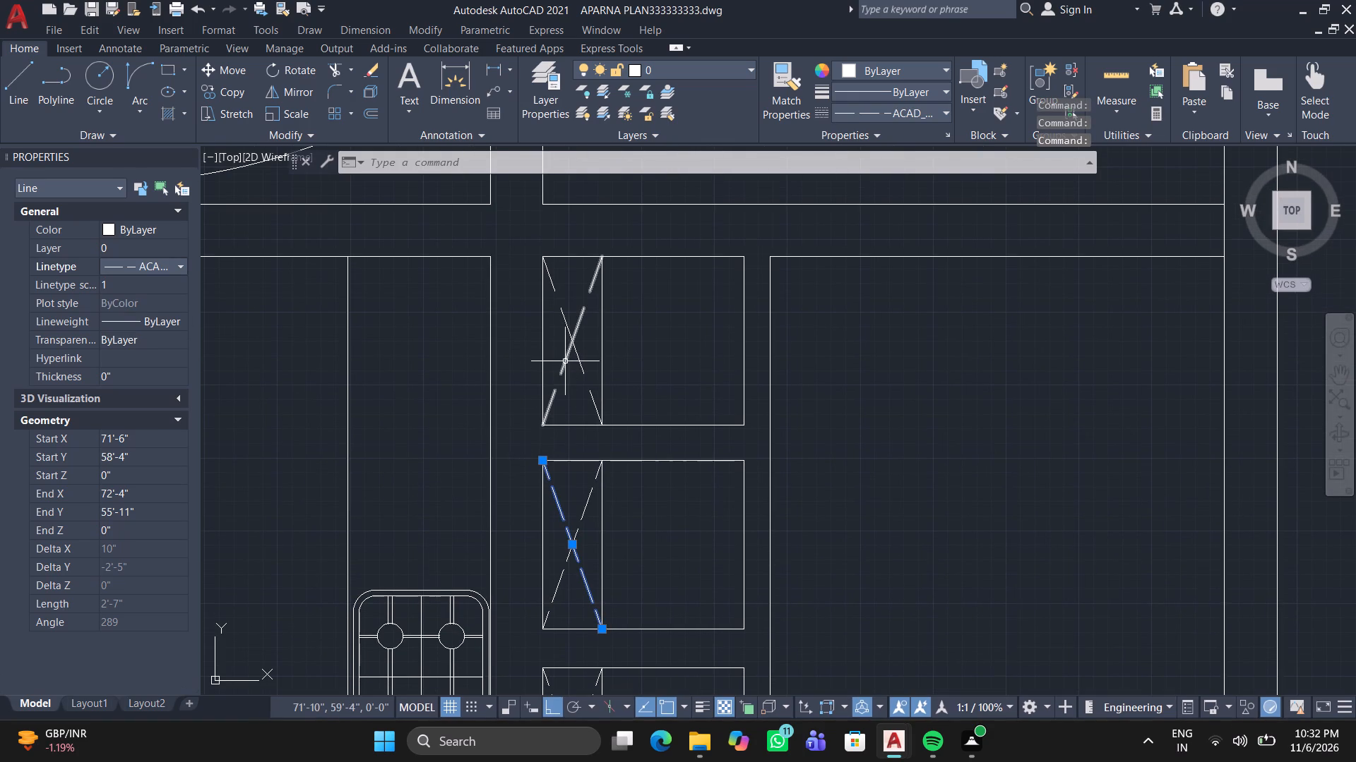
click(565, 361)
click(161, 295)
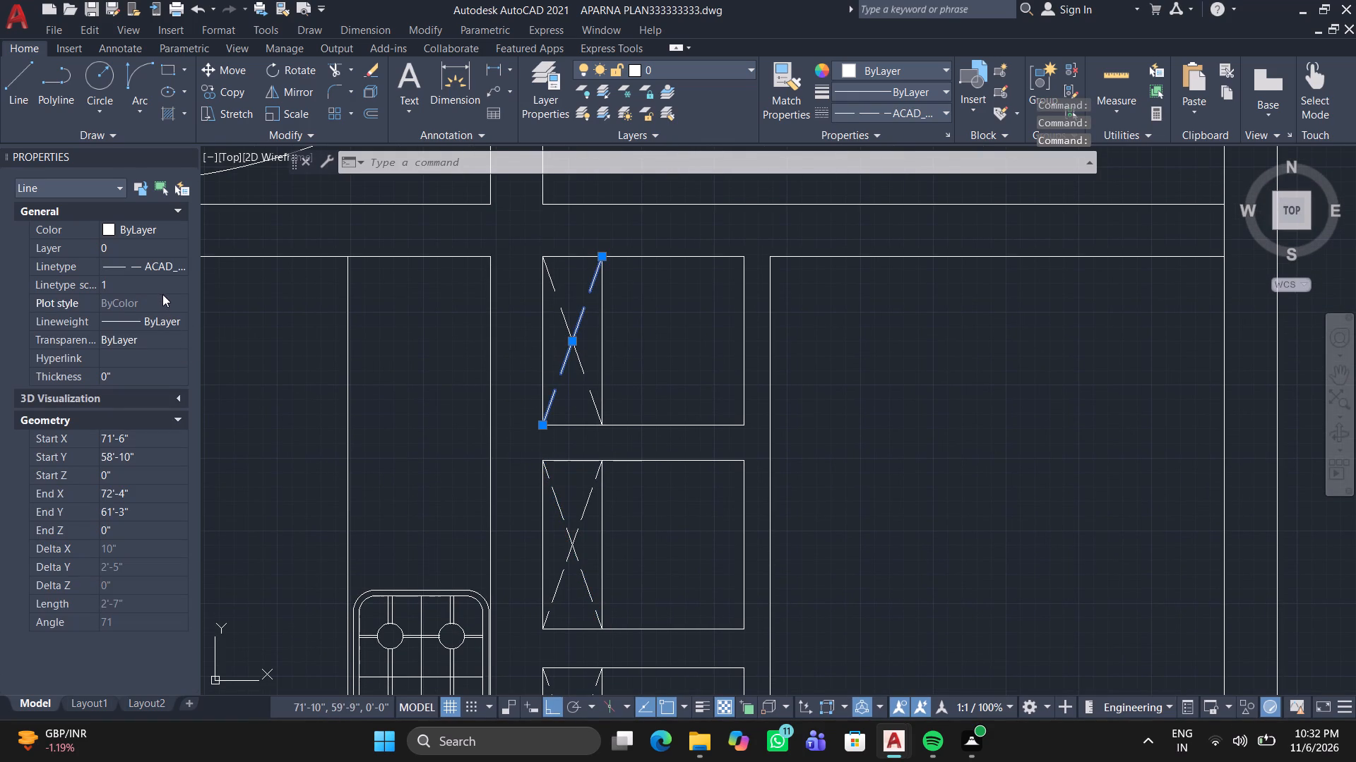
click(181, 283)
key(BackSpace)
text(0.5)
key(Return)
Set the linetype scale of the top box's other diagonal to 0.5, then close the object properties and clear the selection.
click(562, 307)
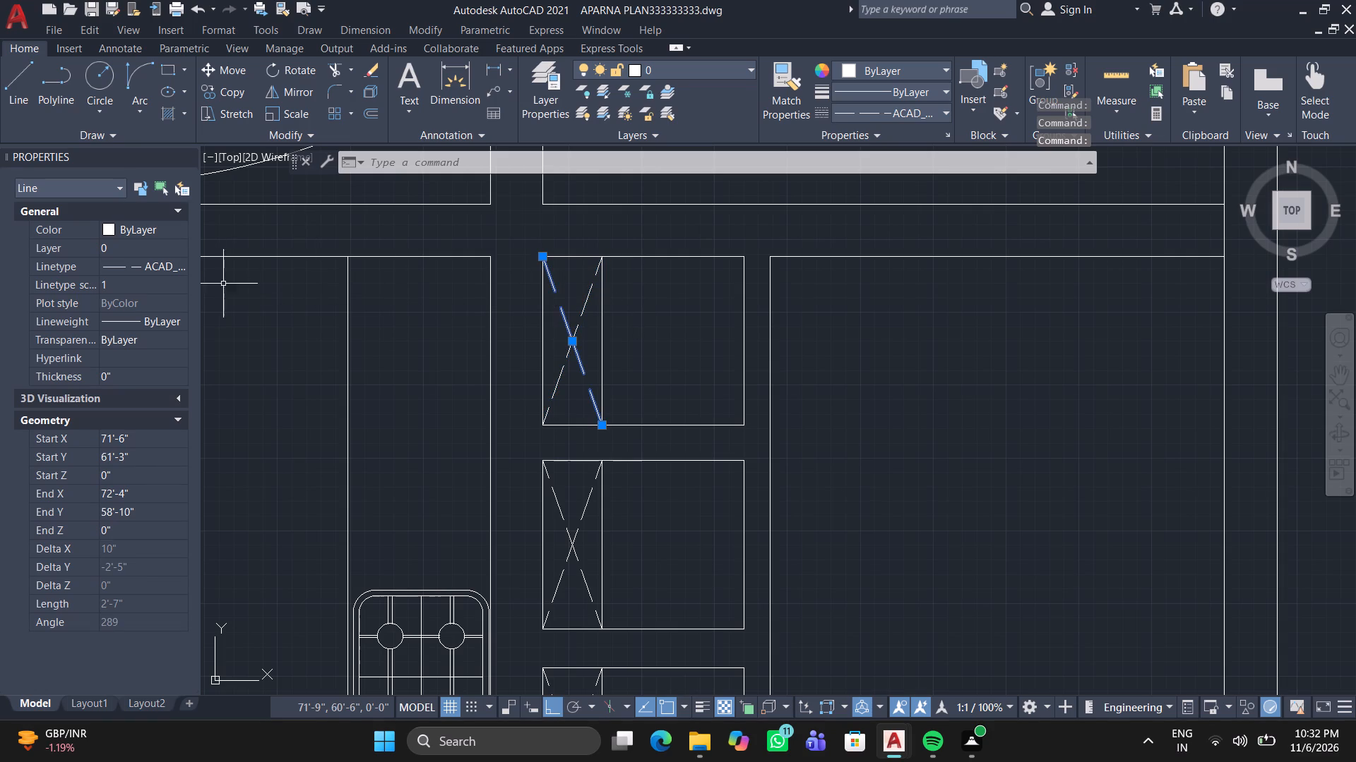
click(161, 285)
key(BackSpace)
text(0.5)
key(Return)
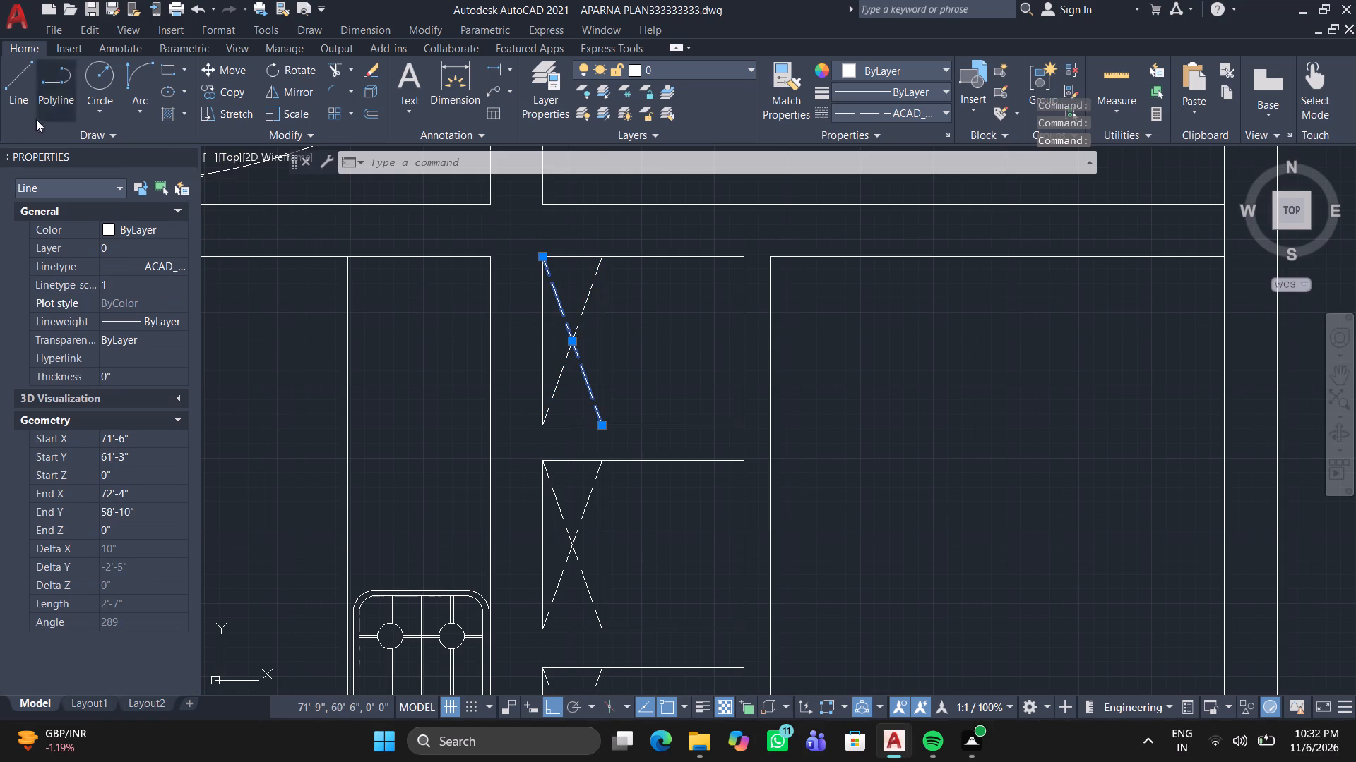
click(188, 153)
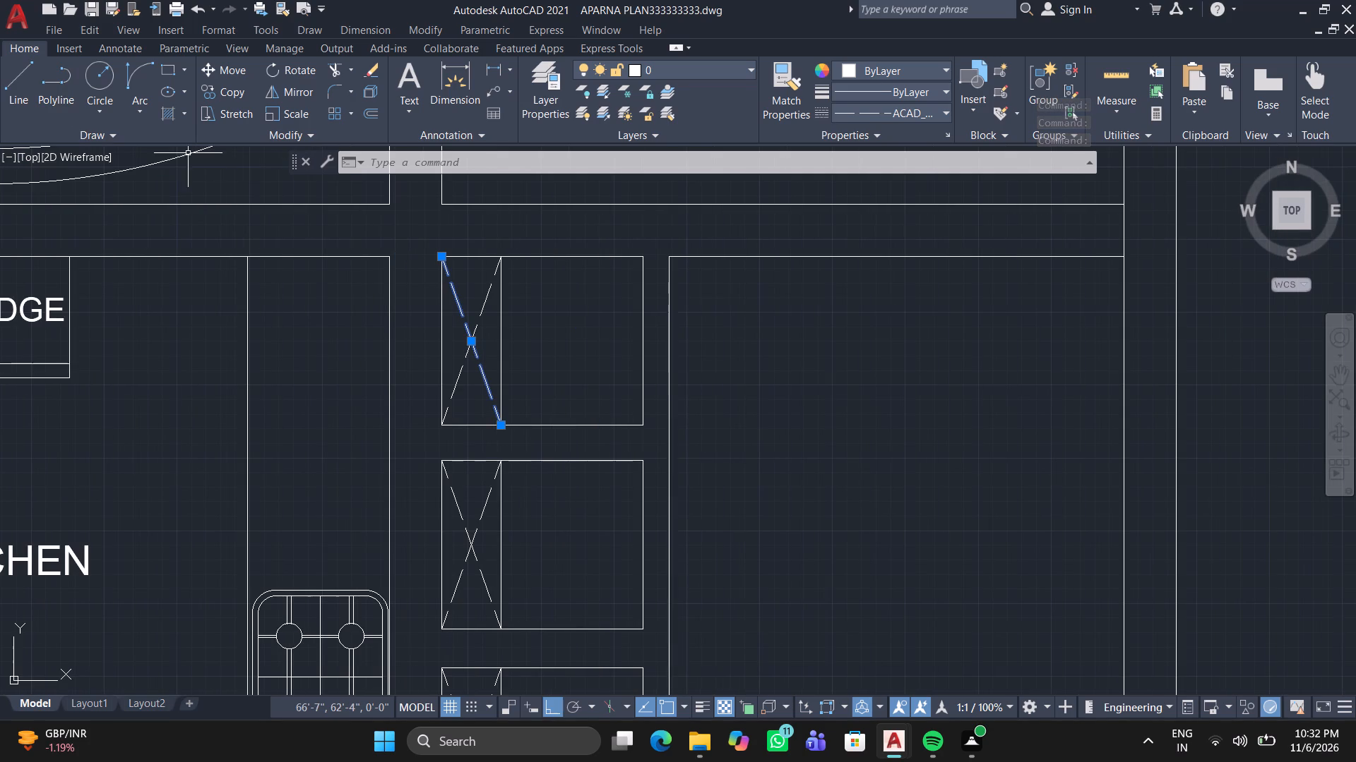
key(Escape)
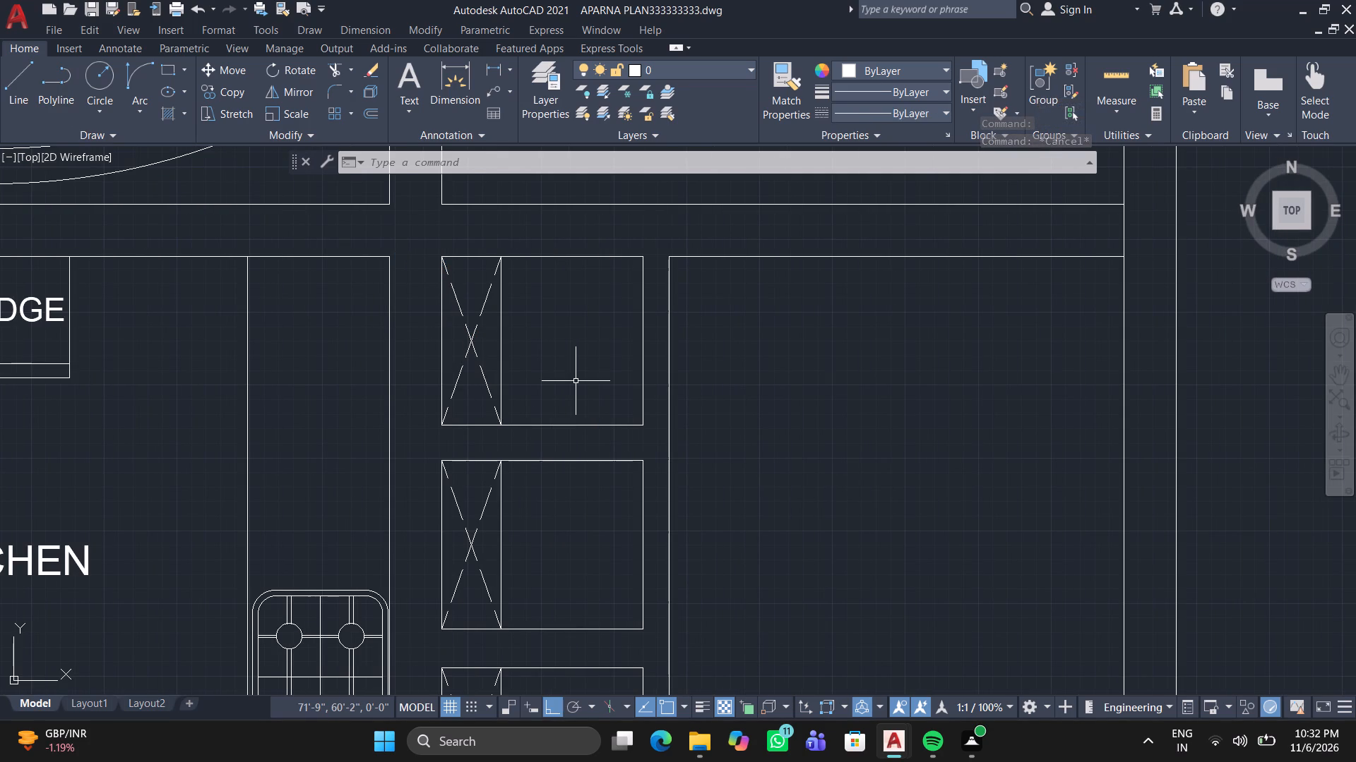
Open the KITCHEN label for editing and add a second line below the room name.
scroll(526, 370, down, 2)
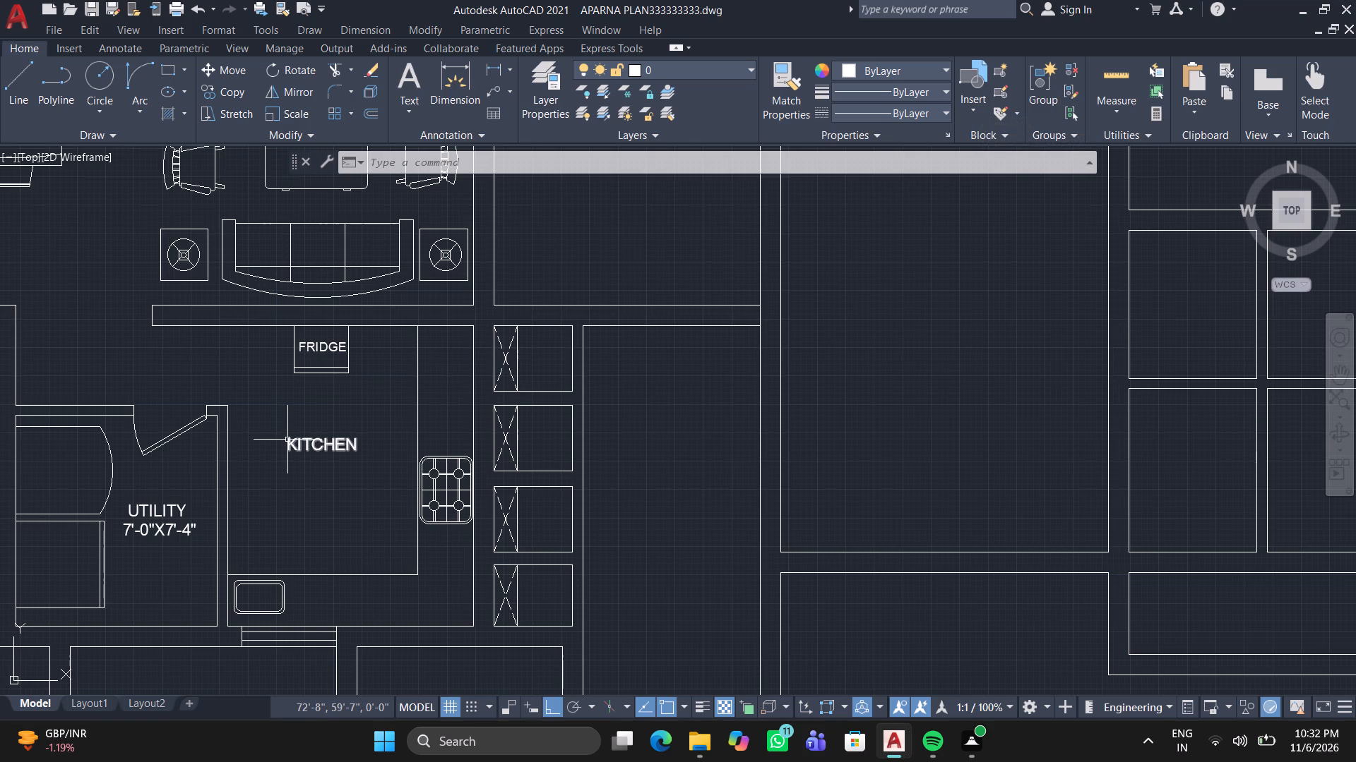
double_click(290, 440)
scroll(290, 442, up, 2)
middle_drag(290, 467, 429, 491)
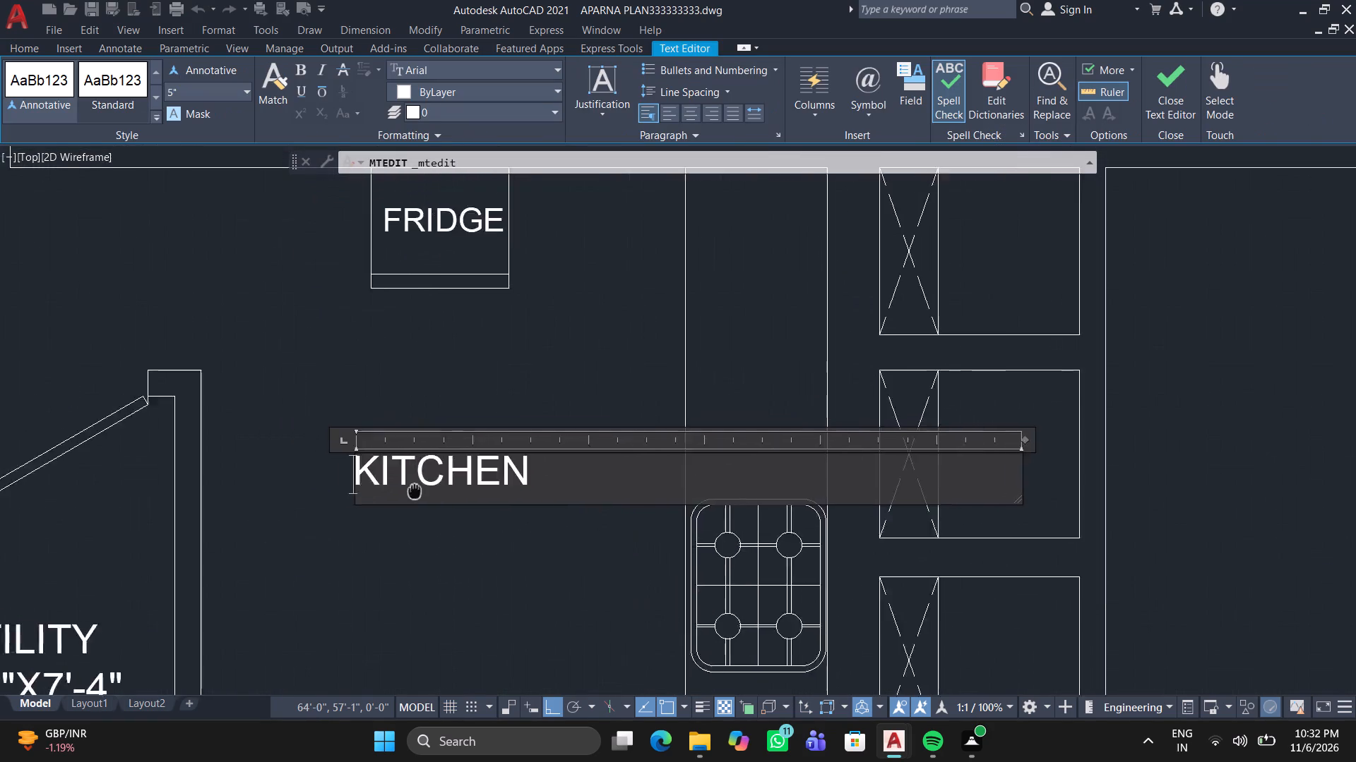
middle_drag(429, 491, 677, 490)
click(860, 492)
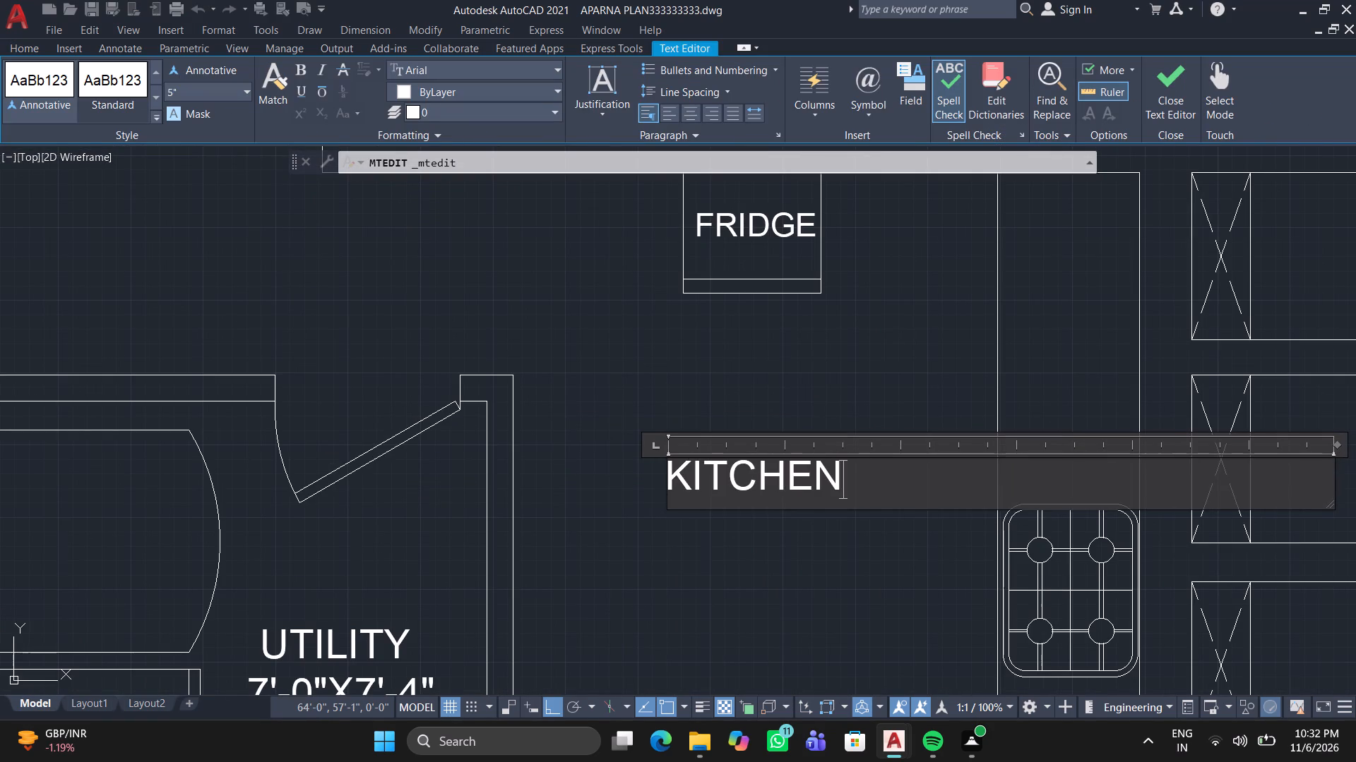
key(Return)
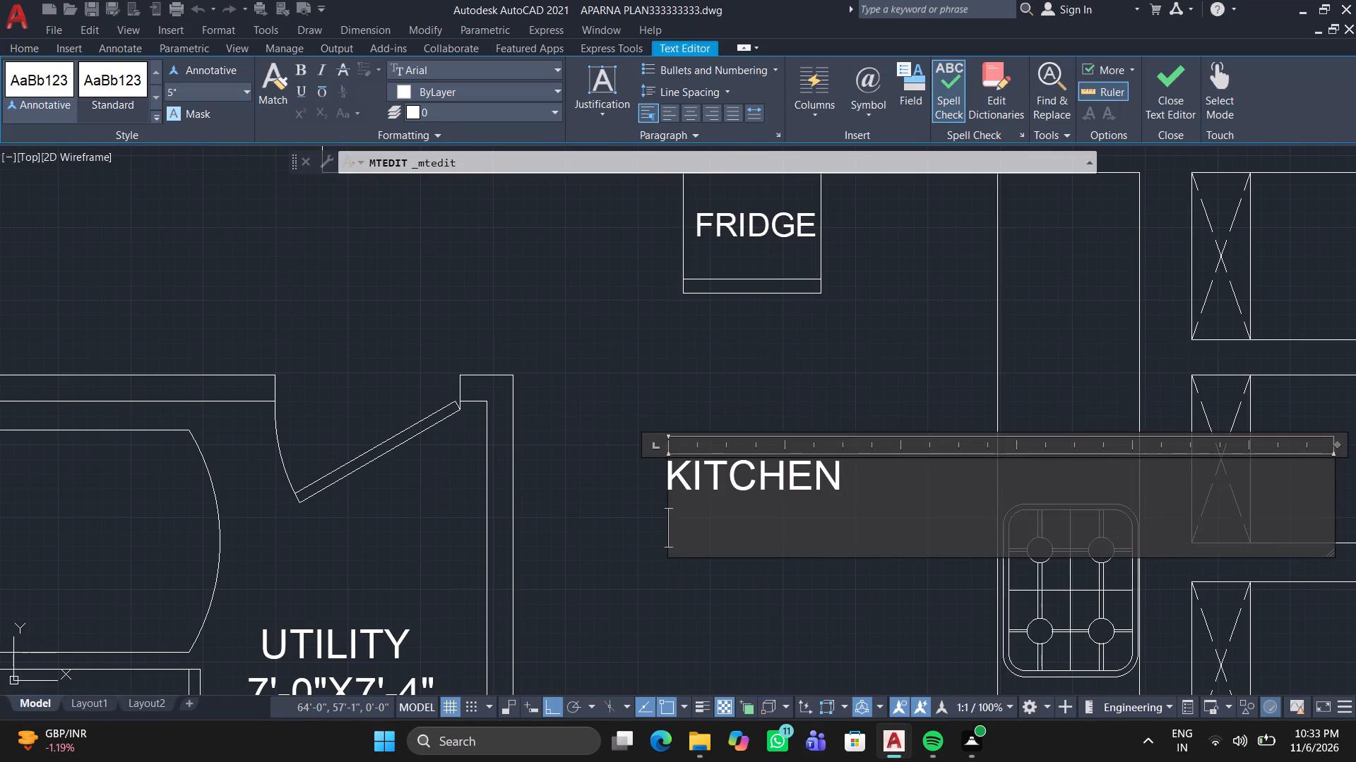
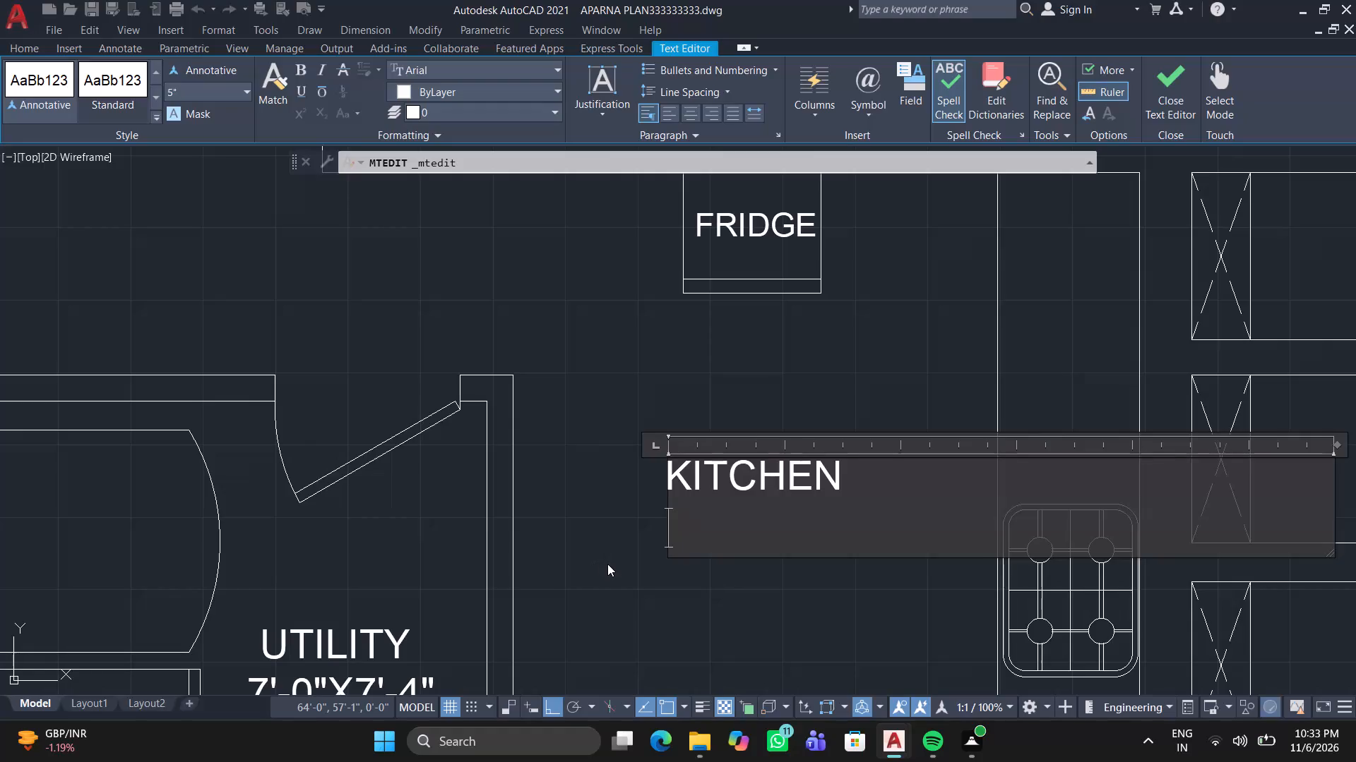
Enter the kitchen's dimensions 9'-0"X11'-0" on the second line of the KITCHEN label.
key(9)
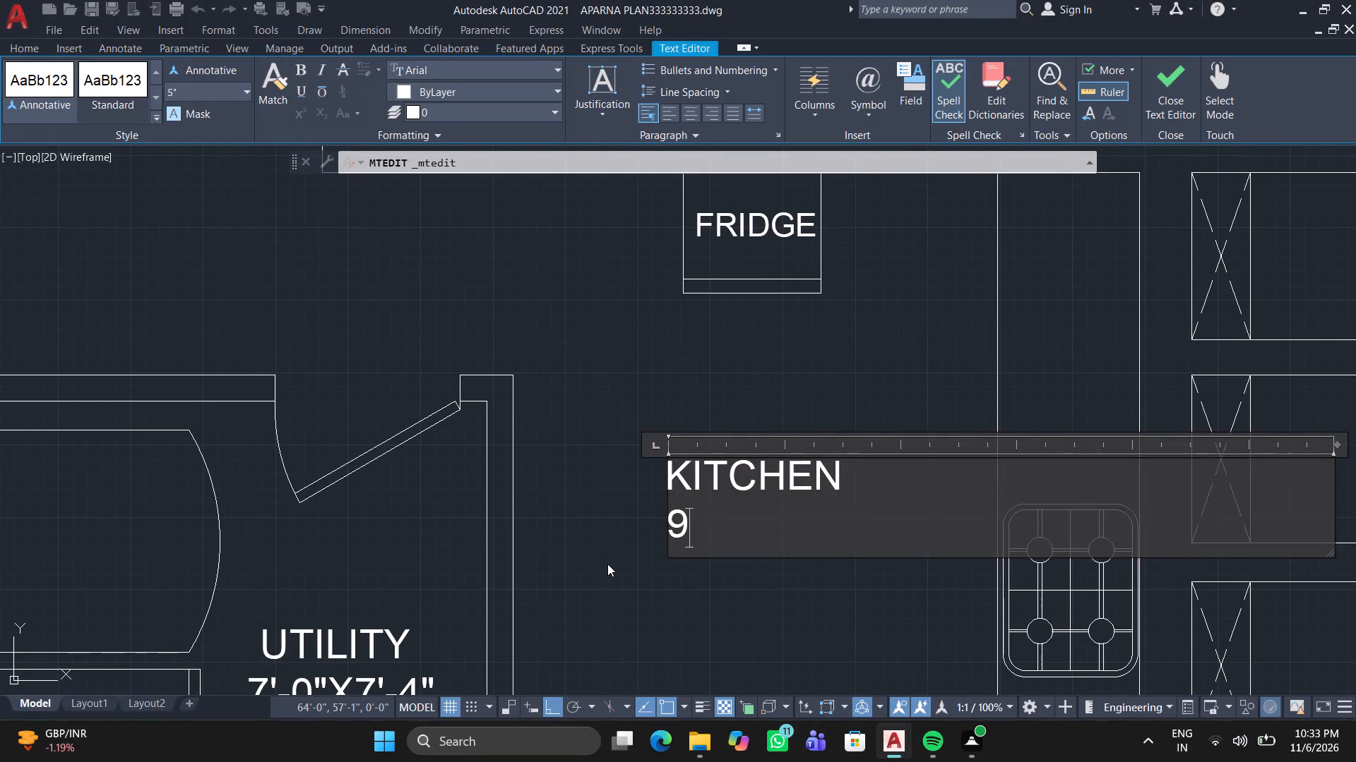
key(apostrophe)
key(minus)
key(0)
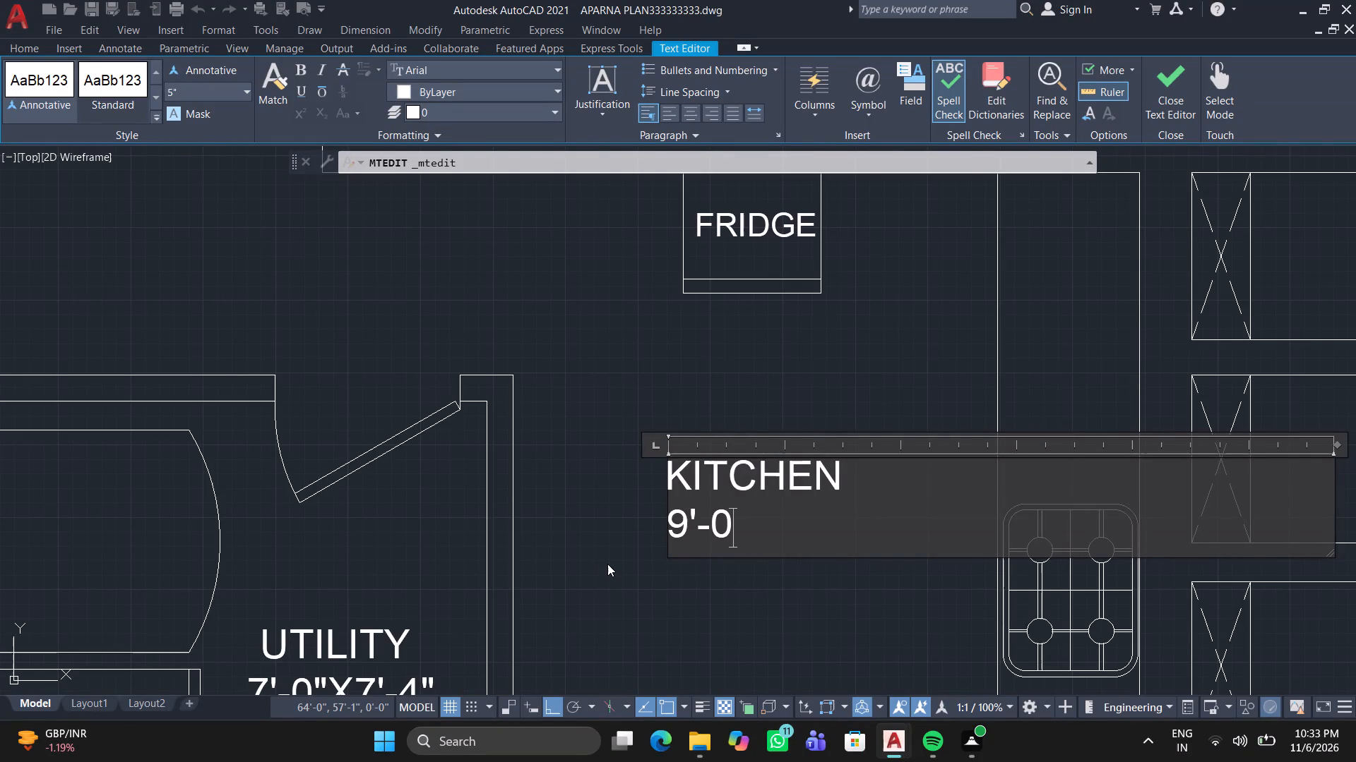
text("X)
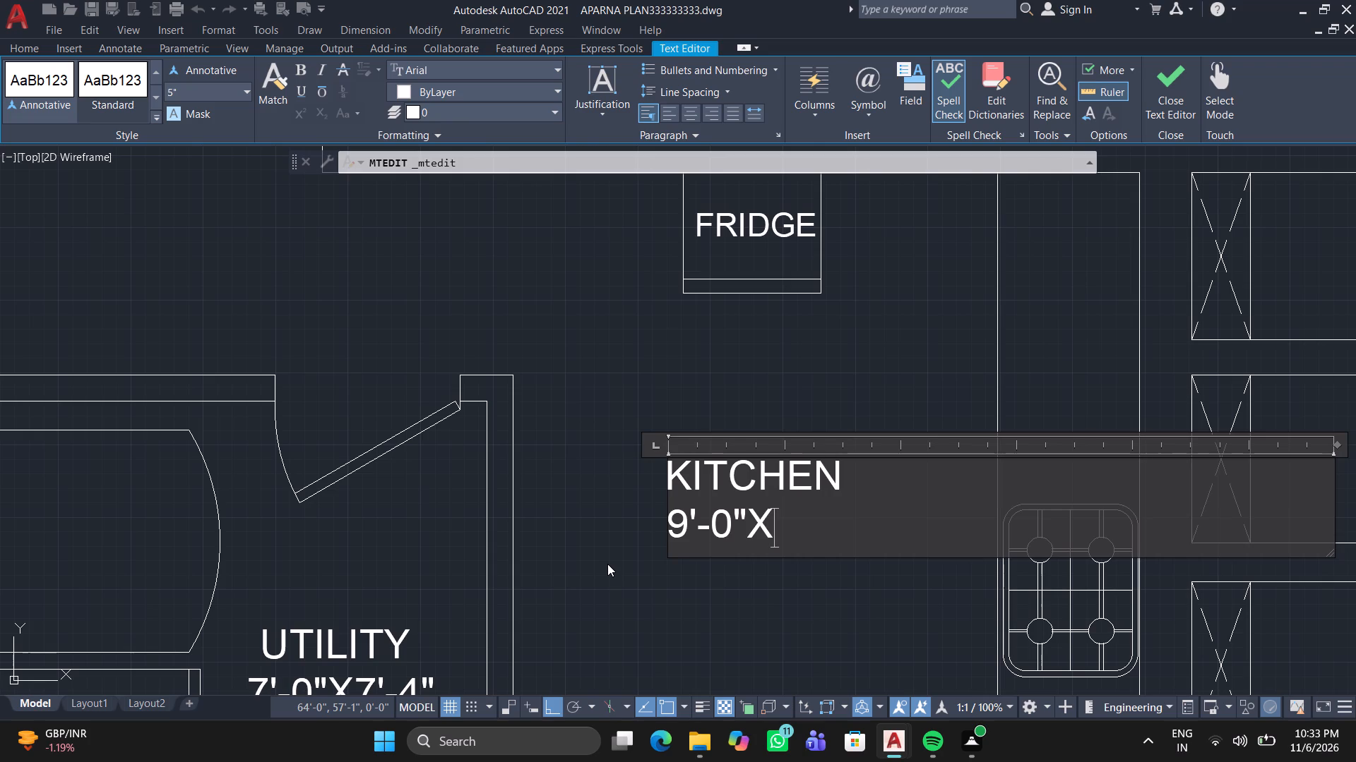
text(11')
key(minus)
key(0)
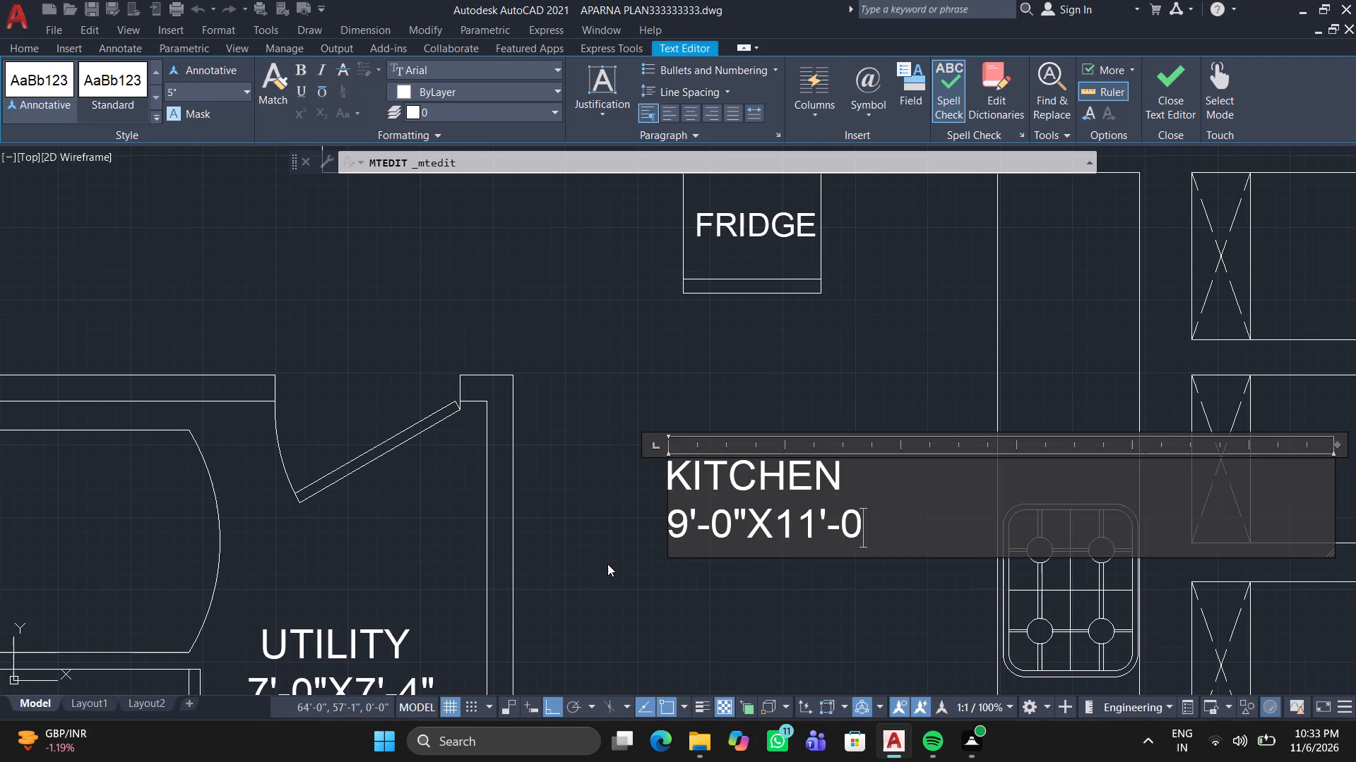
key(apostrophe)
key(BackSpace)
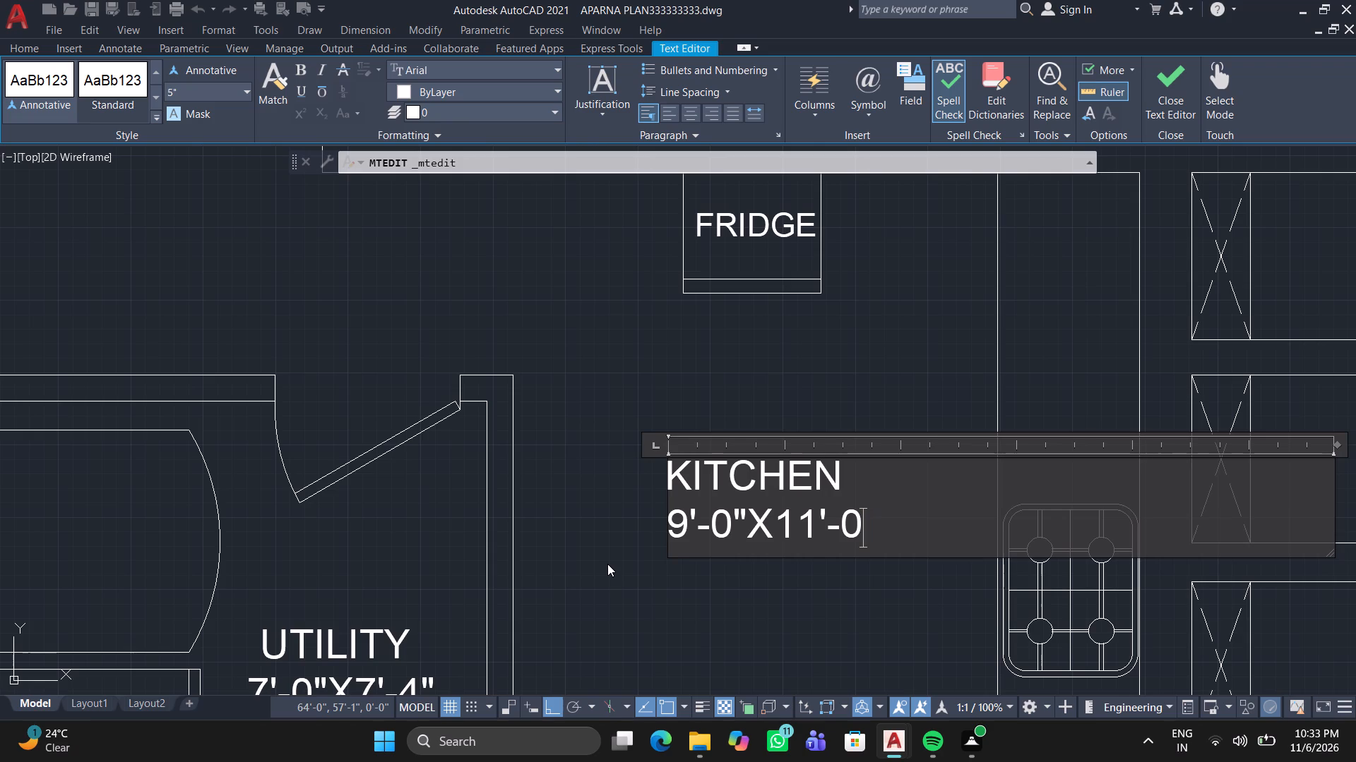
key(shift+quotedbl)
Indent the word KITCHEN by one space above its dimensions and finish editing the label.
key(Up)
key(Up)
key(Left)
key(Left)
key(Left)
key(Left)
key(Left)
key(Left)
key(Left)
key(space)
key(space)
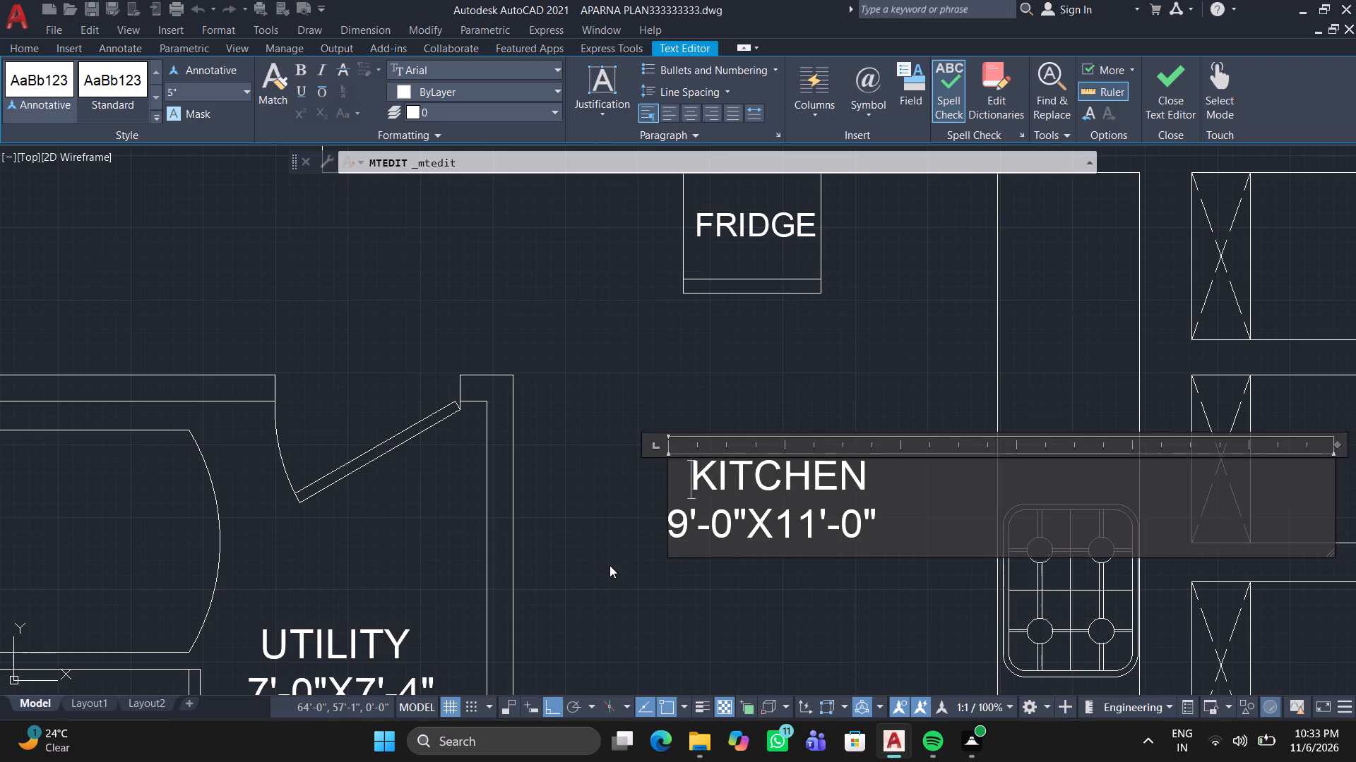
key(space)
key(Right)
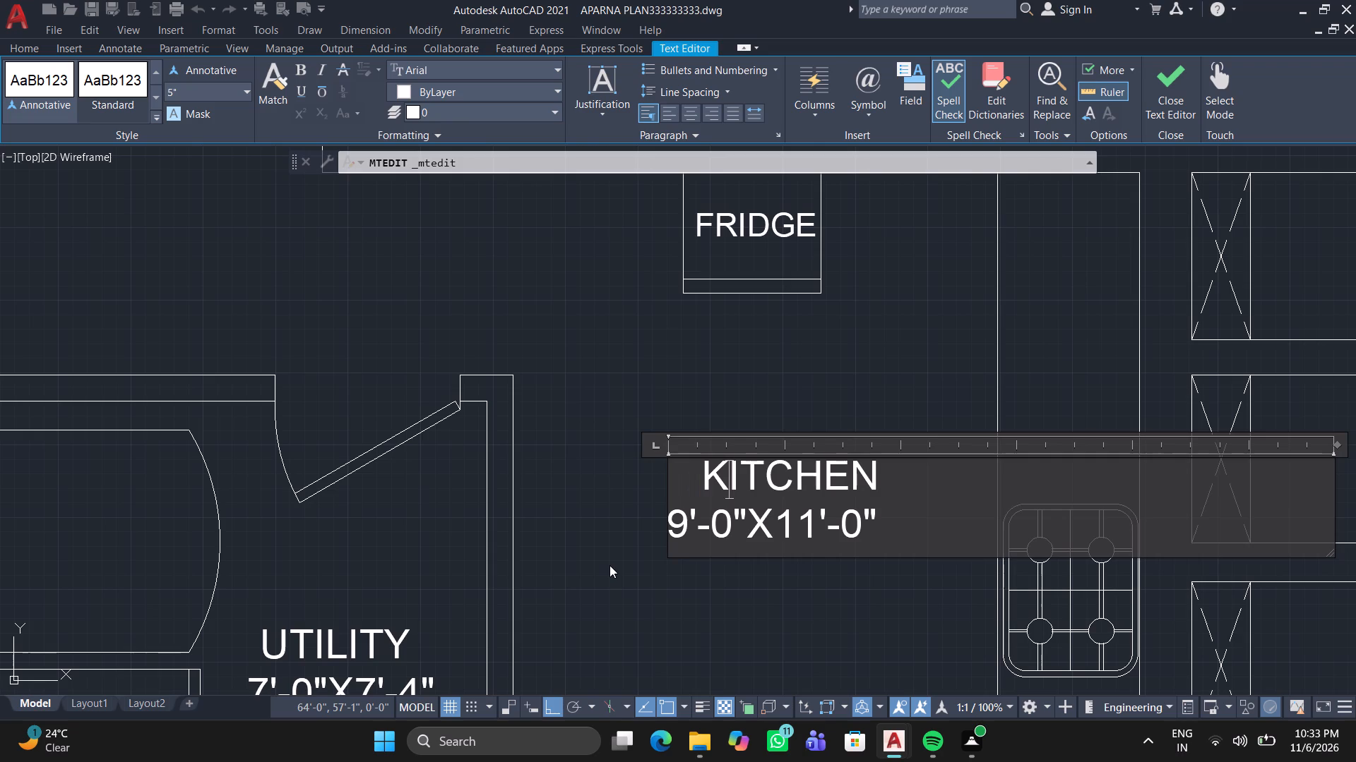
key(Left)
key(BackSpace)
key(BackSpace)
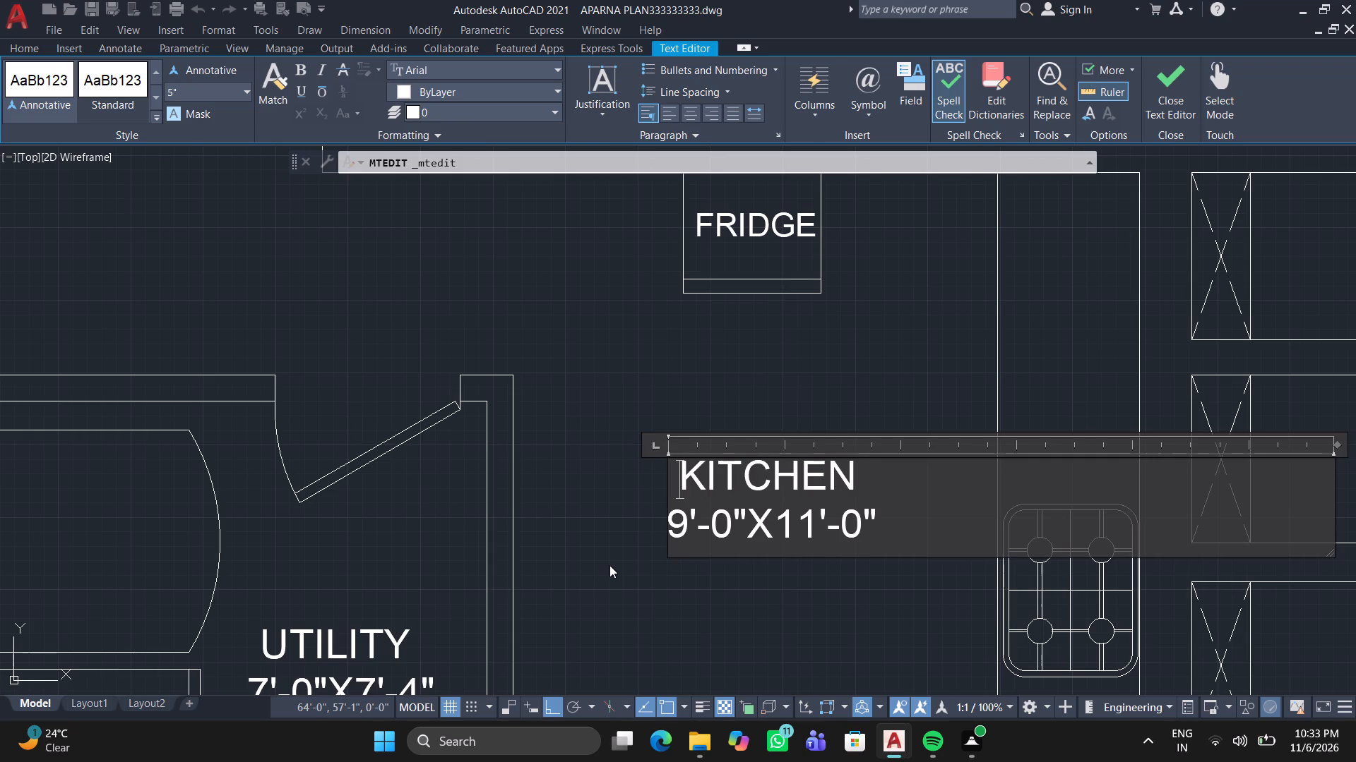
key(Escape)
key(Return)
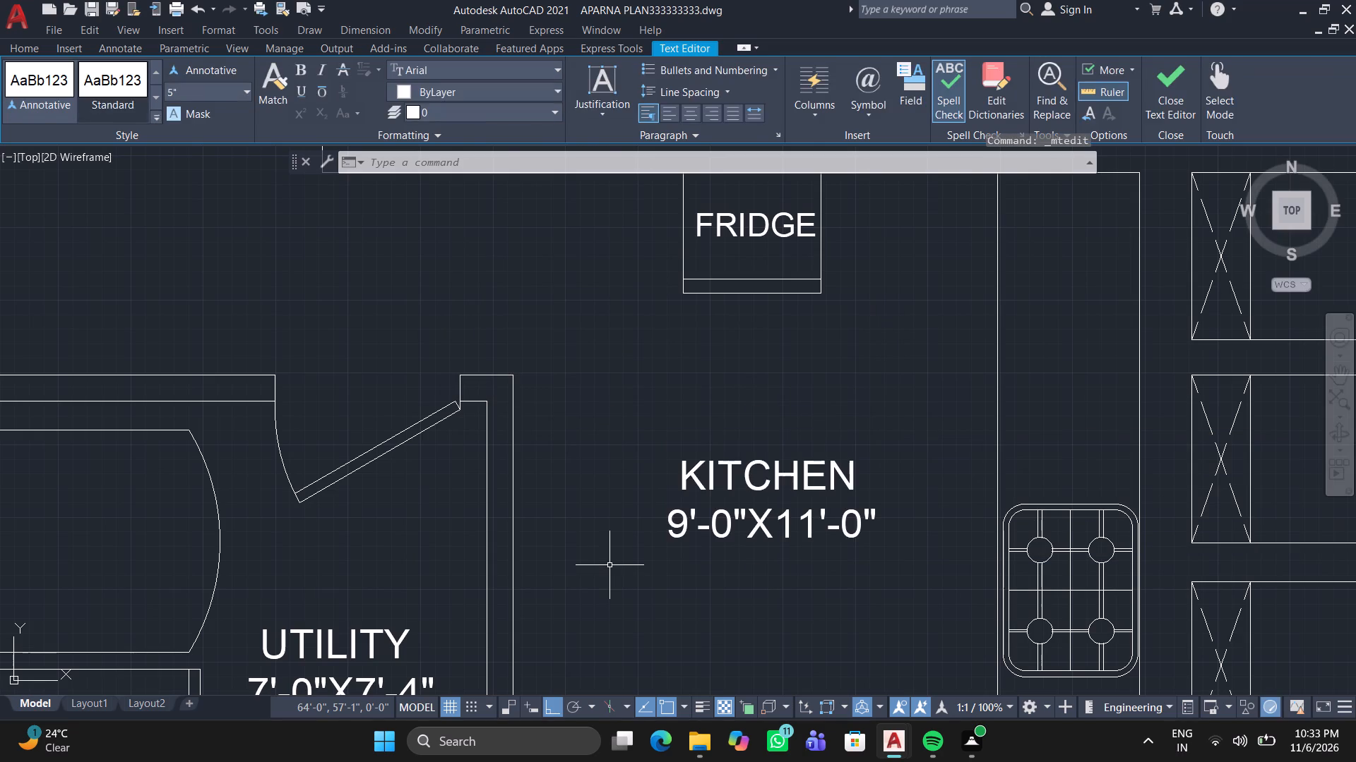
Draw a short line across the wall thickness below the utility room, marking the left end of a window opening.
scroll(852, 592, down, 3)
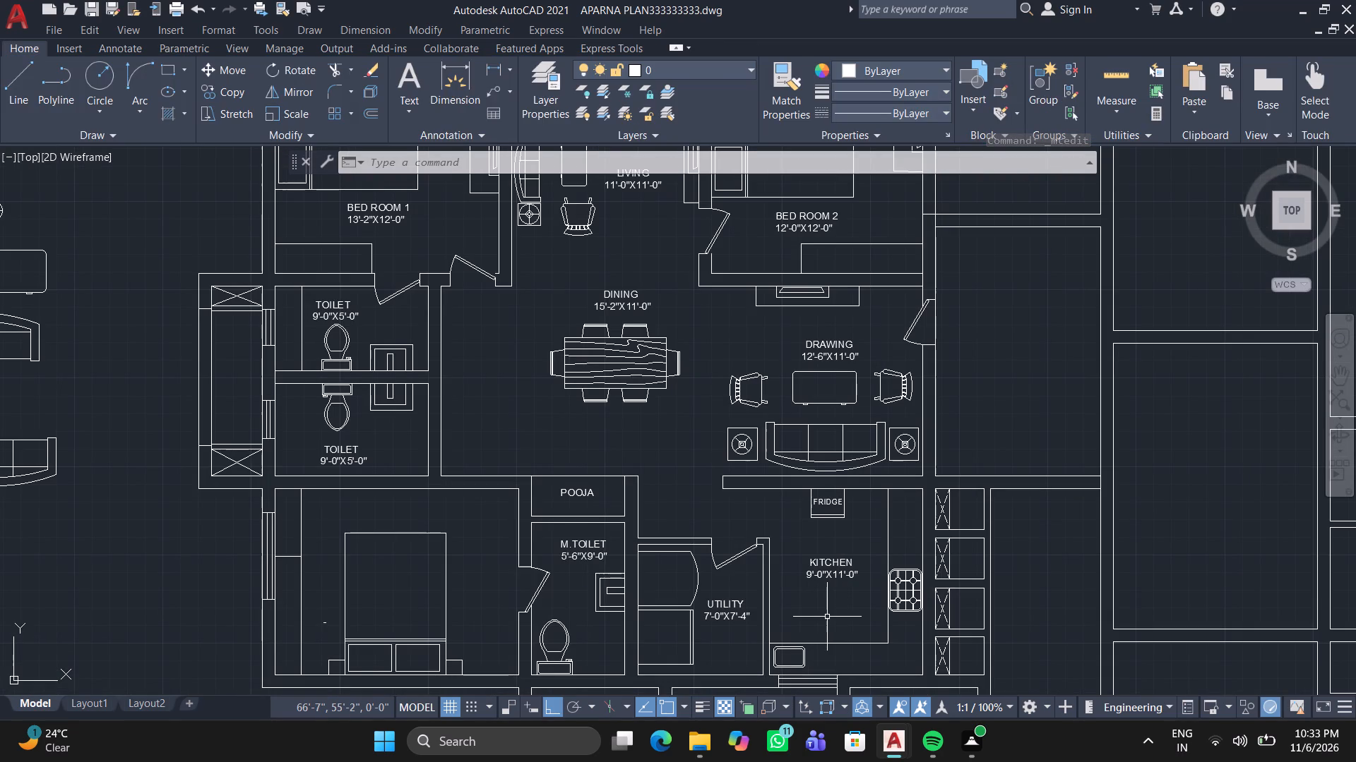
middle_drag(824, 600, 814, 526)
middle_drag(815, 521, 825, 503)
middle_drag(826, 503, 831, 487)
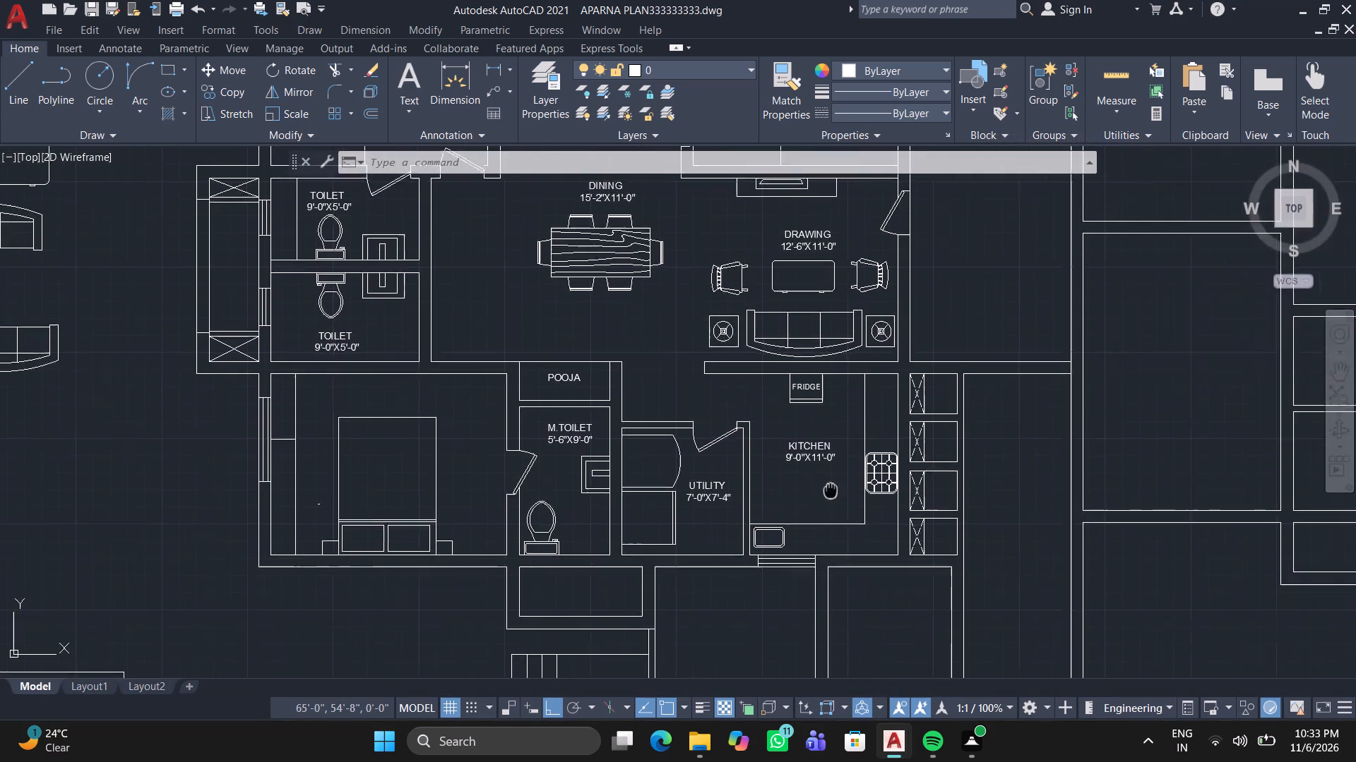
middle_drag(831, 487, 852, 464)
middle_click(854, 462)
scroll(695, 540, up, 2)
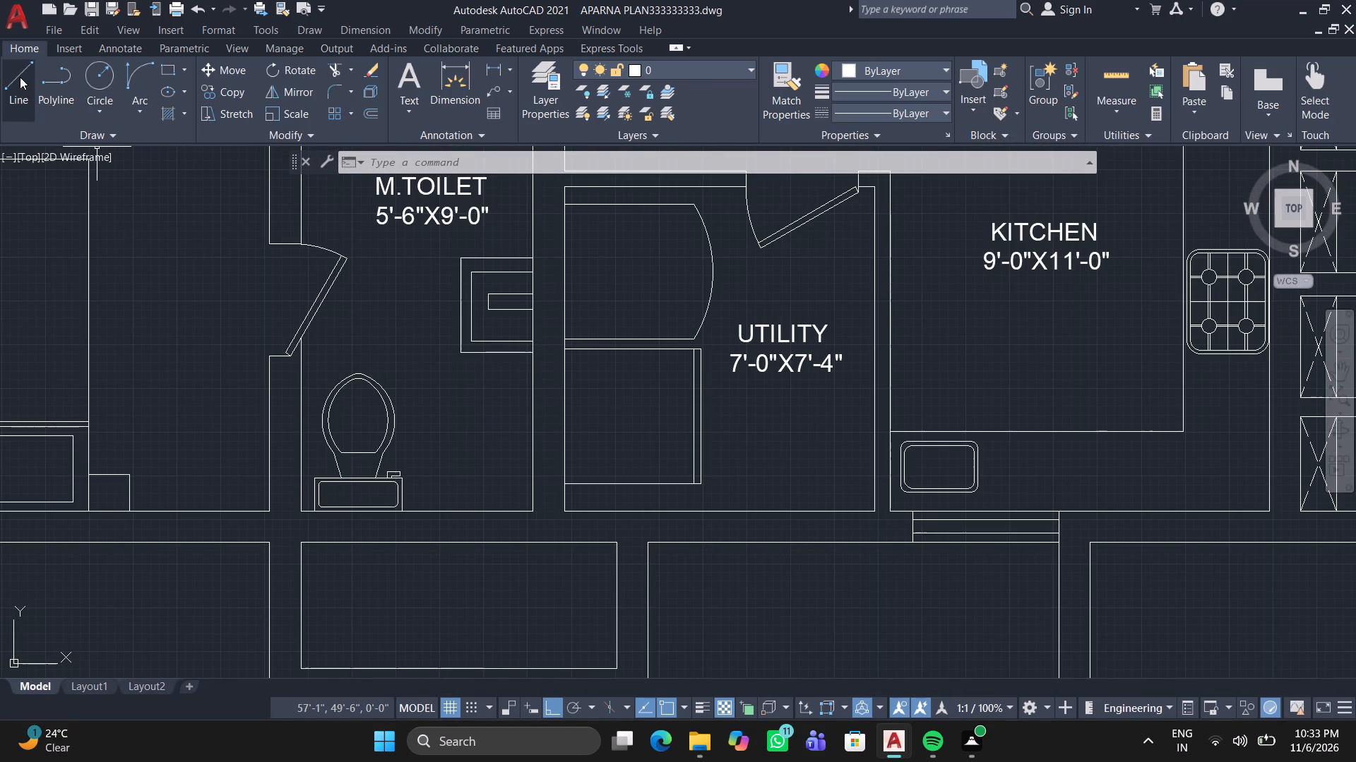
click(23, 64)
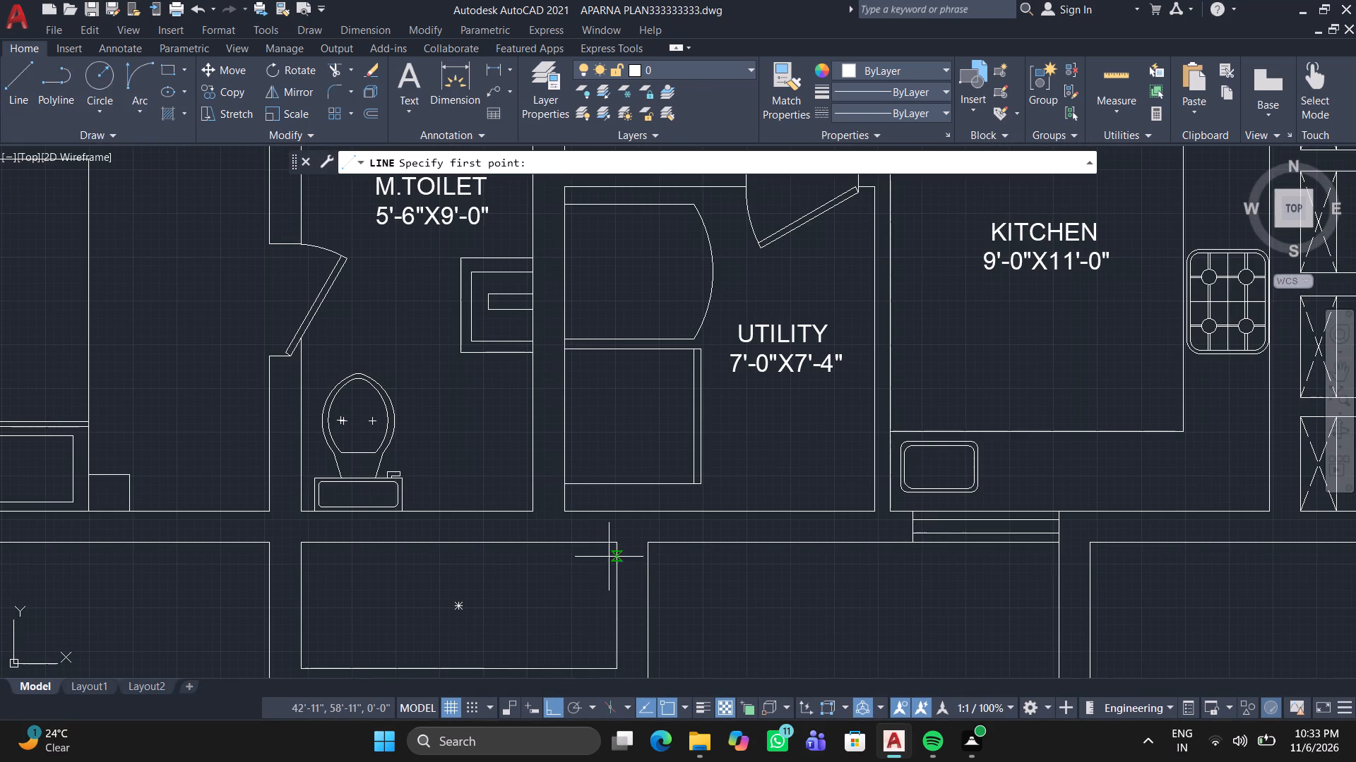
click(652, 541)
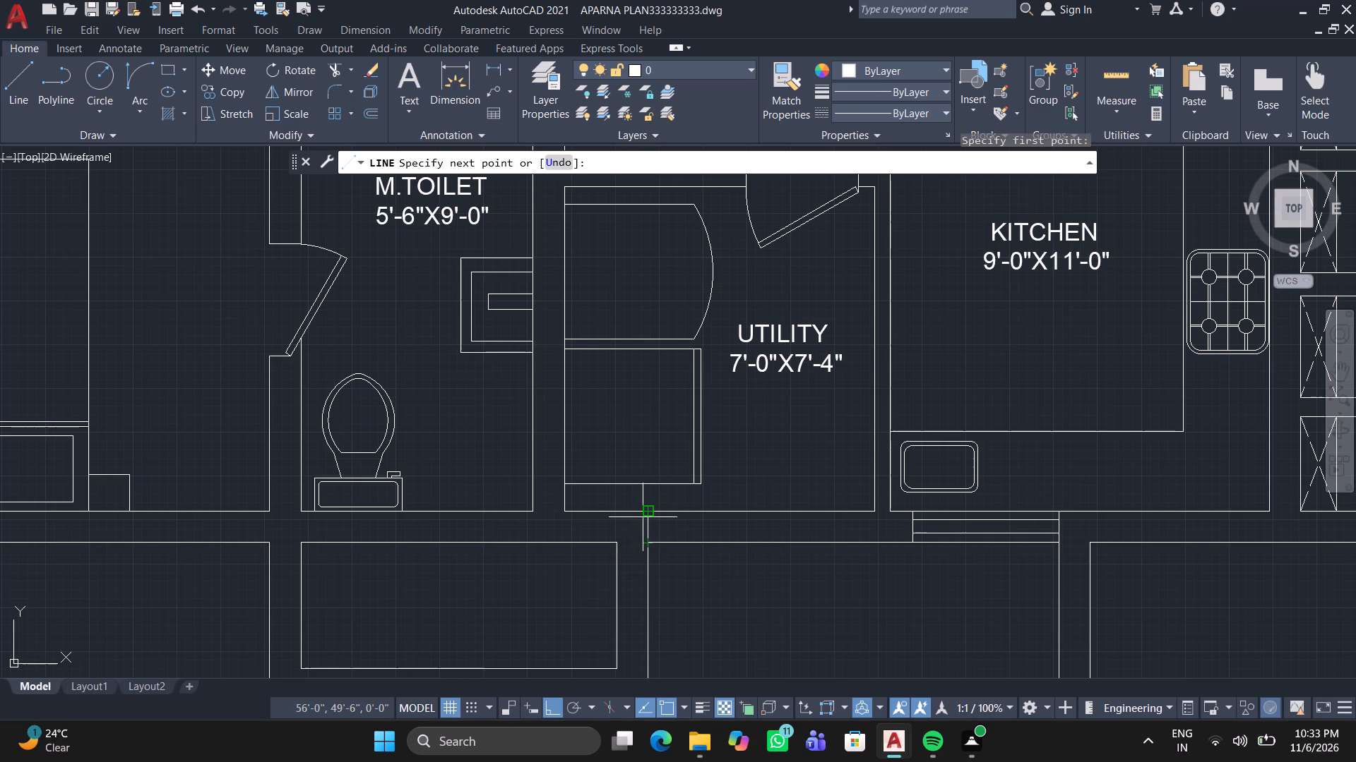
click(643, 517)
key(Return)
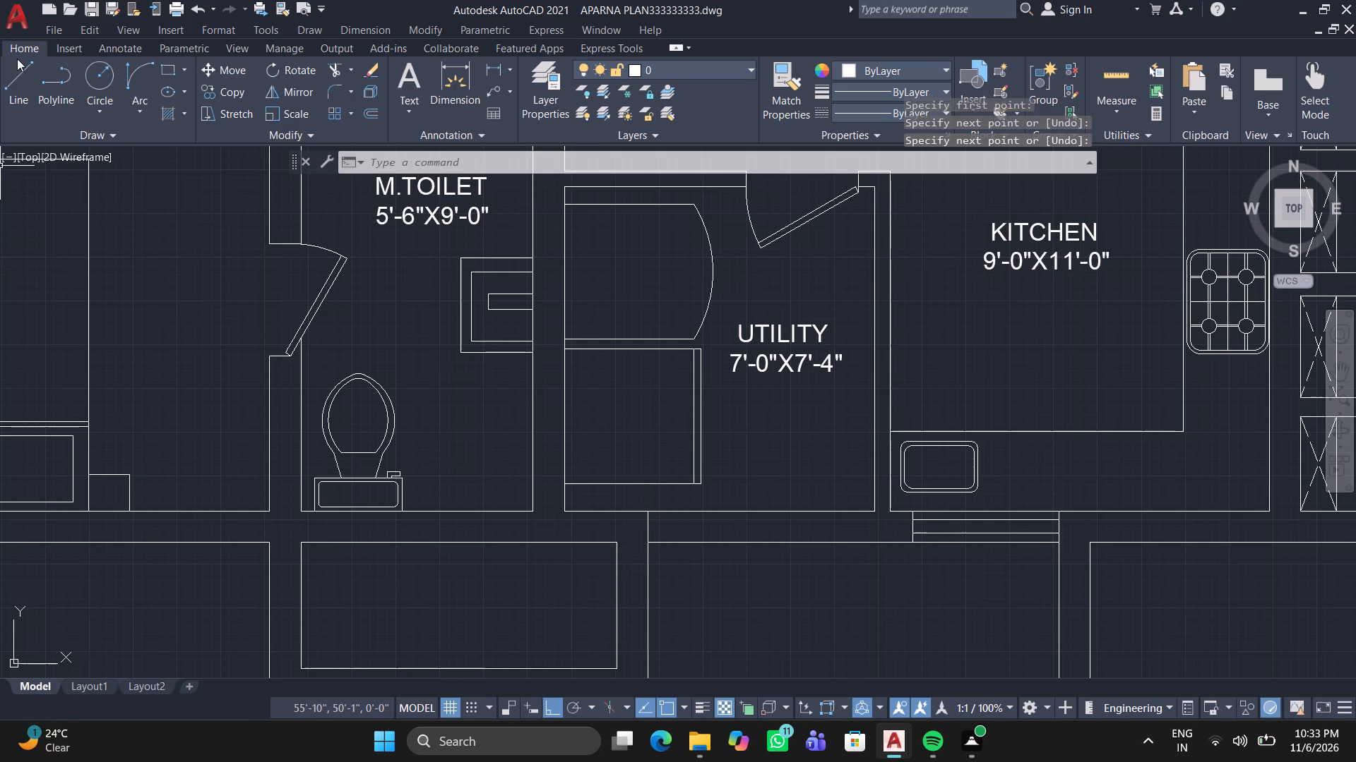
Draw the right end line of the utility window opening and three parallel horizontal lines about 5'-4" long across the opening.
click(16, 61)
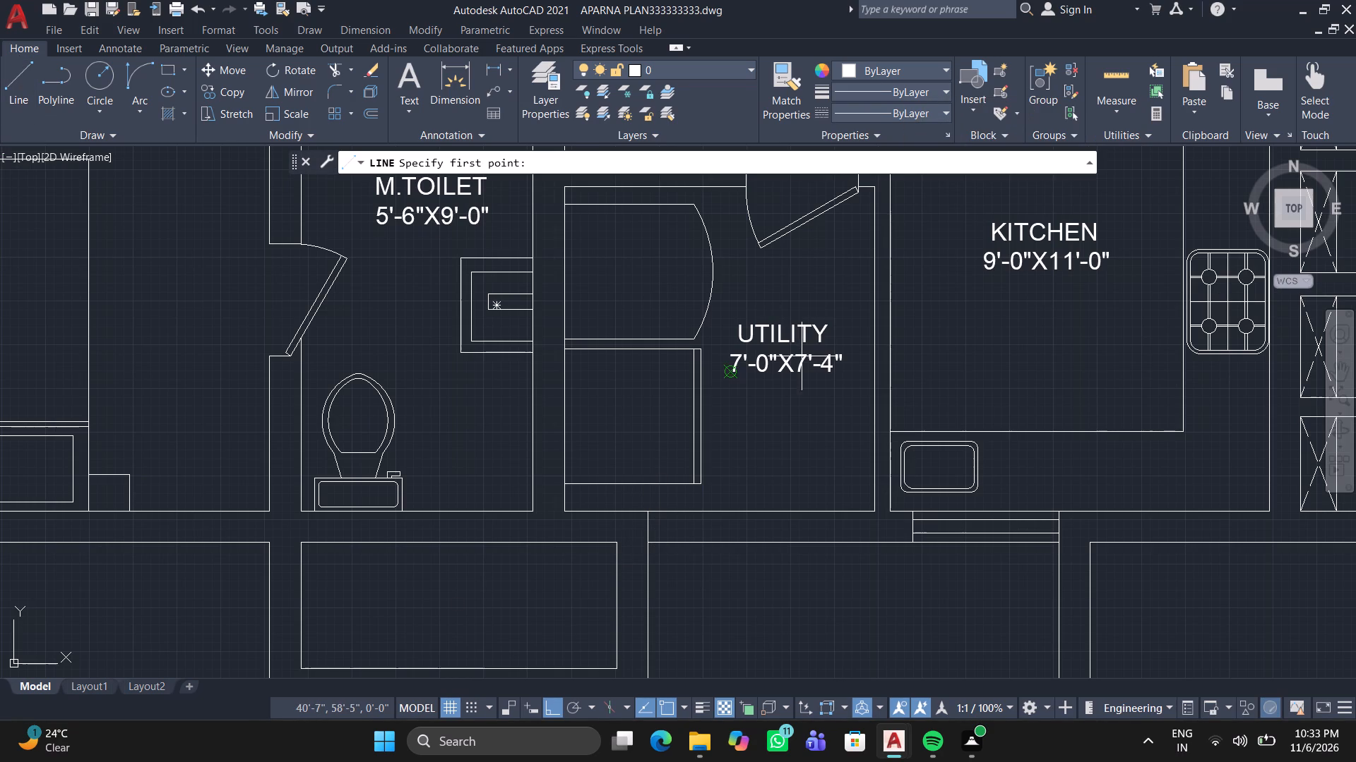
click(872, 512)
click(870, 545)
scroll(869, 530, up, 1)
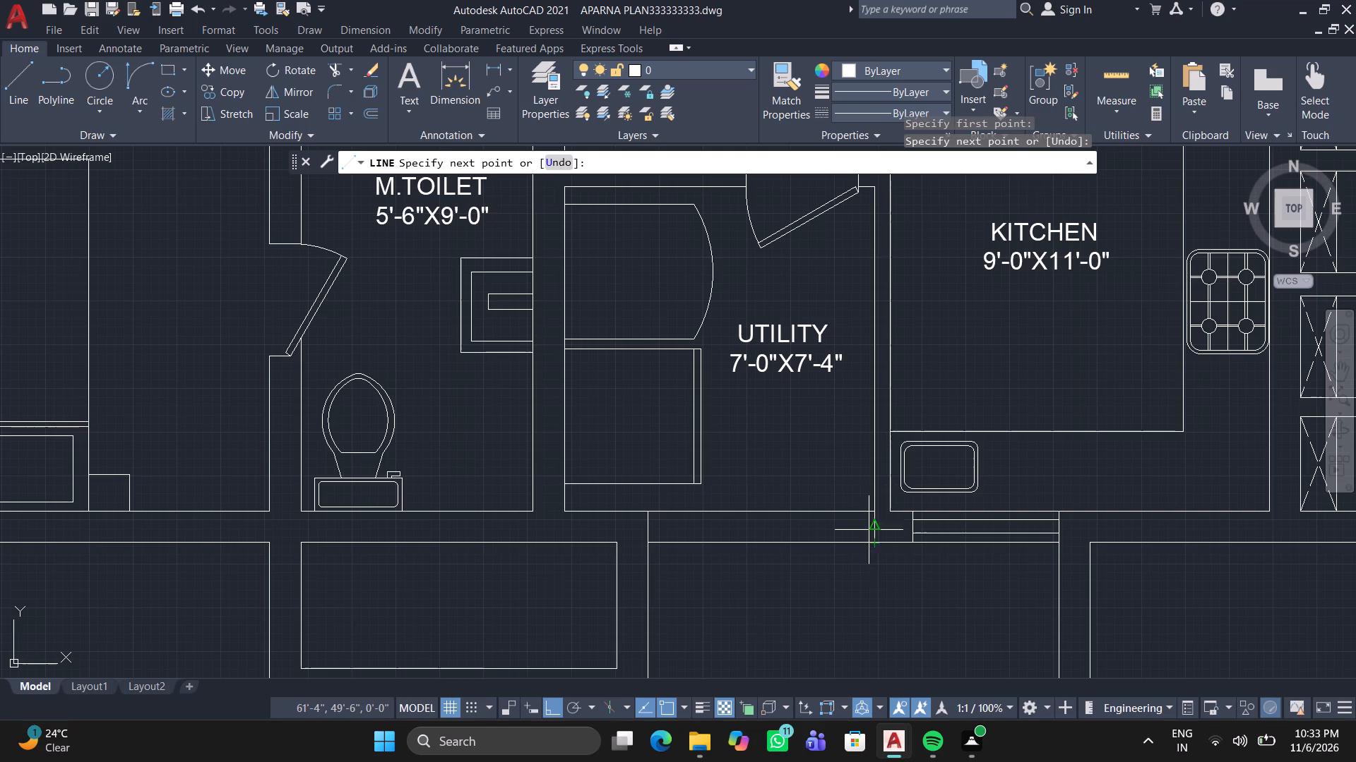
scroll(869, 530, up, 1)
click(877, 547)
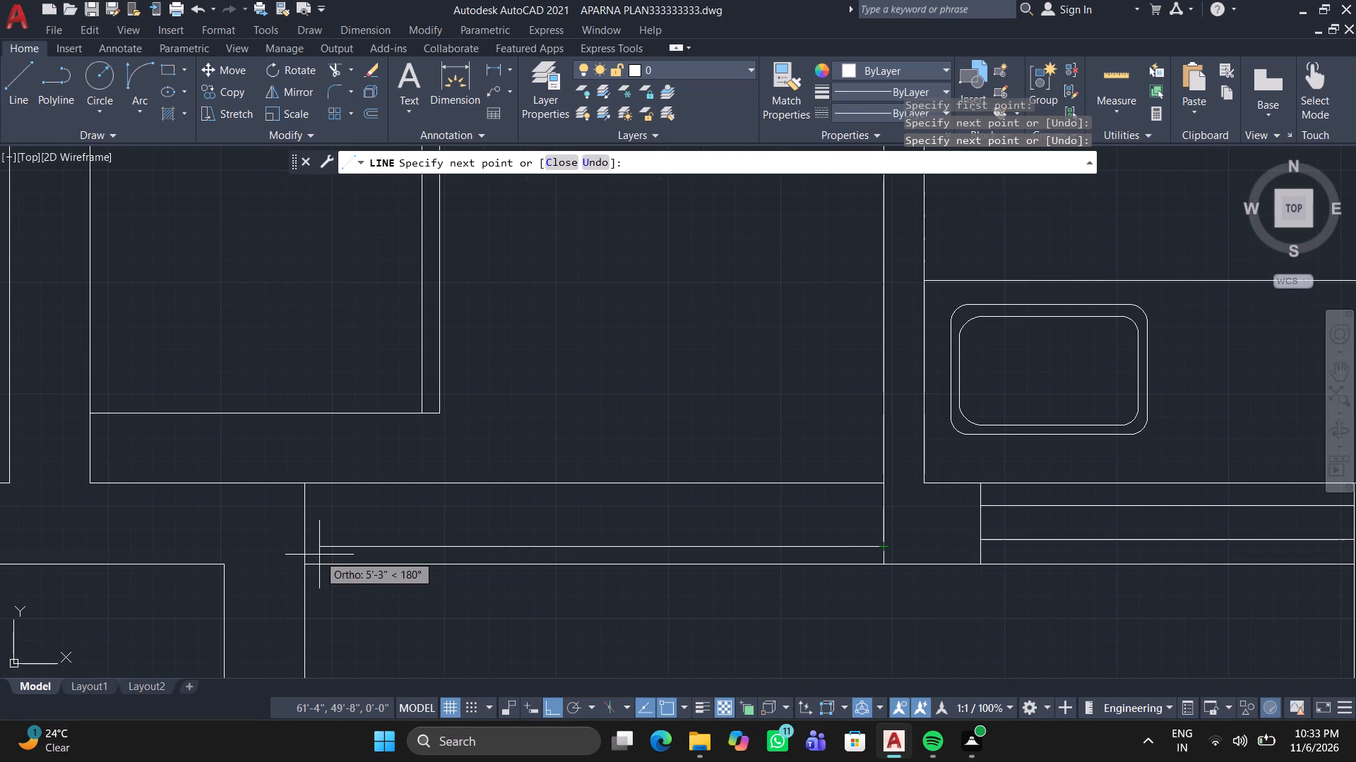
click(308, 555)
click(304, 528)
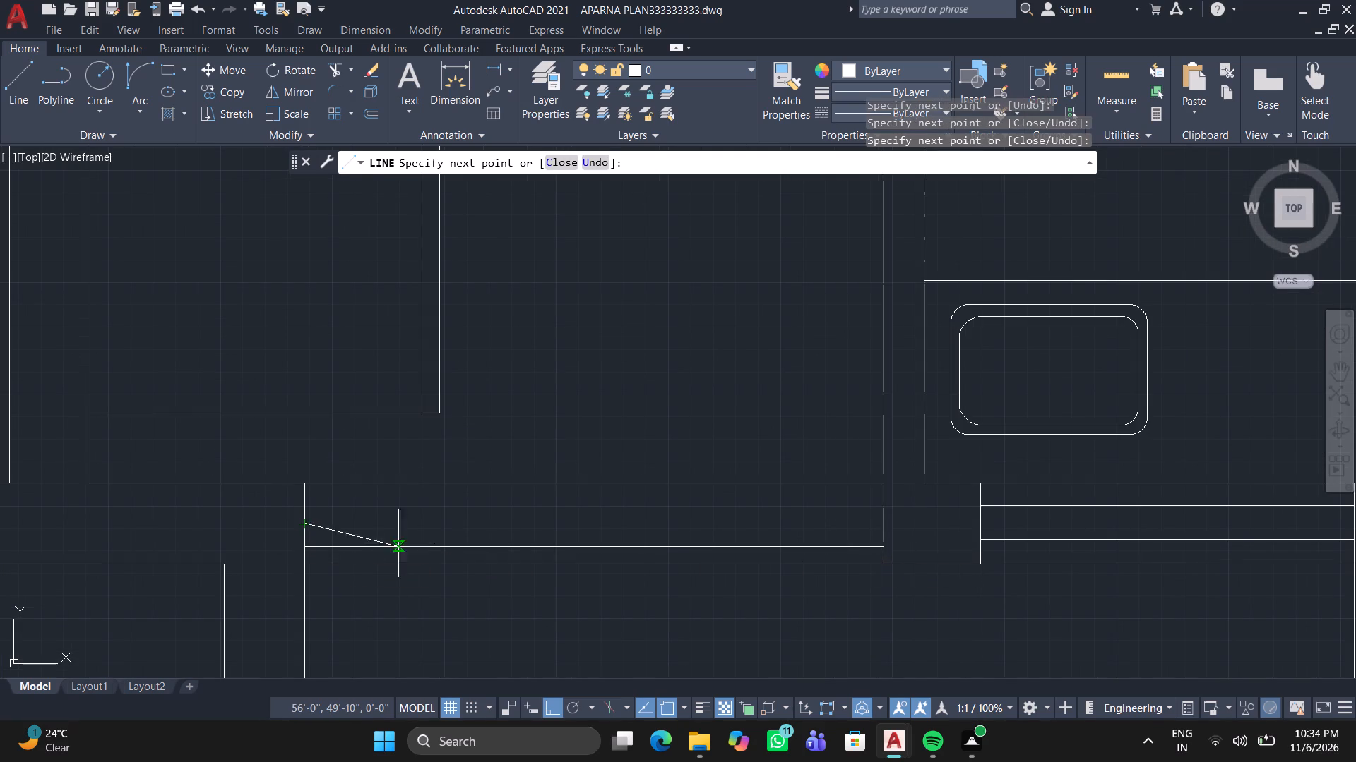
double_click(889, 523)
click(881, 500)
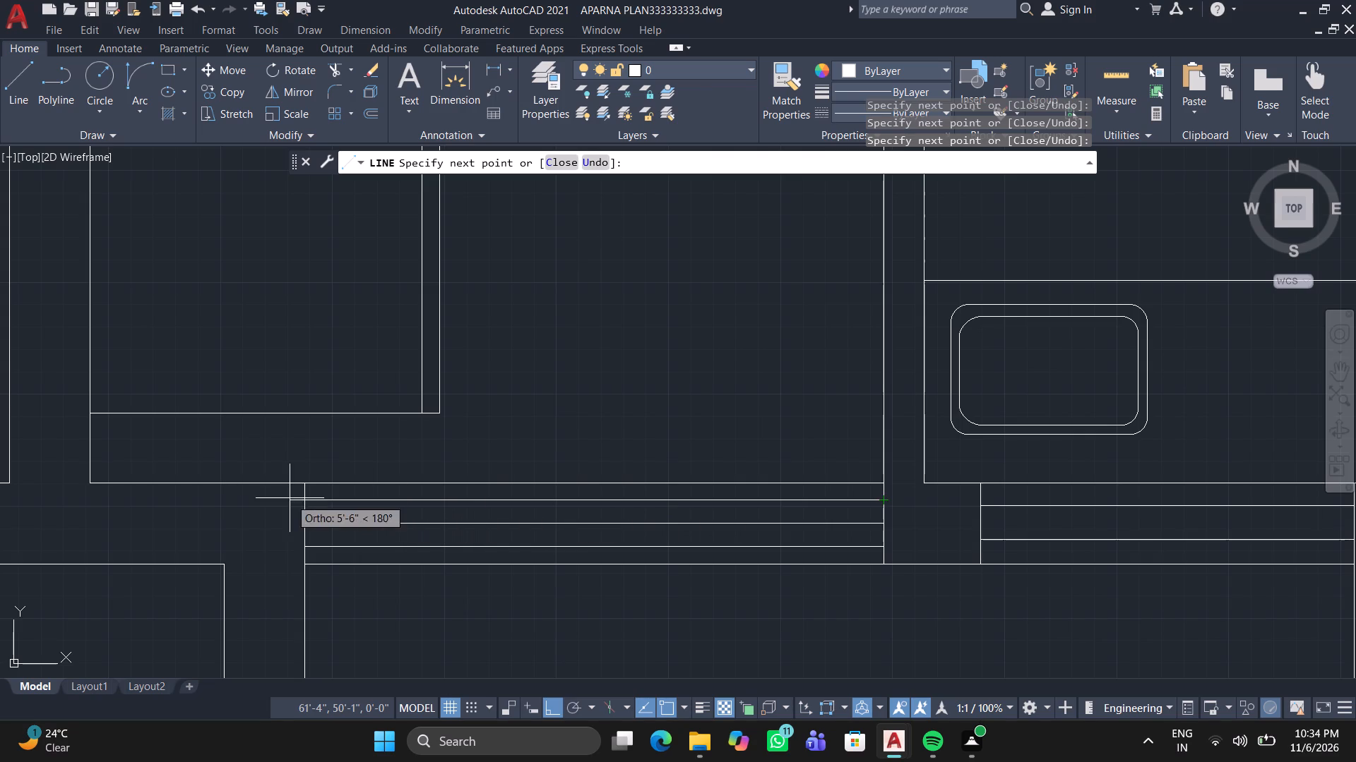
click(310, 498)
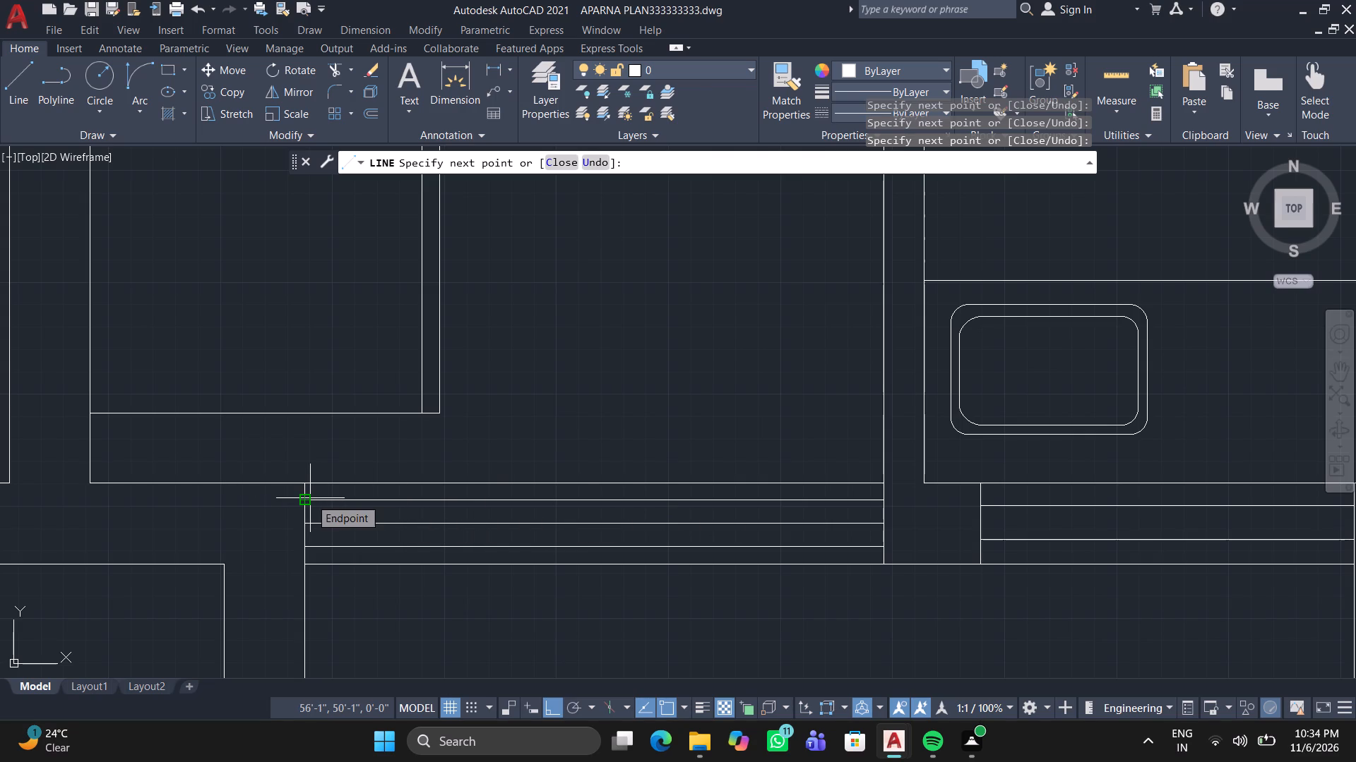
key(Return)
Draw an L-shaped outline below the kitchen window, about 1'-2" down from the outer wall face and across to the wall on the right.
scroll(698, 538, down, 4)
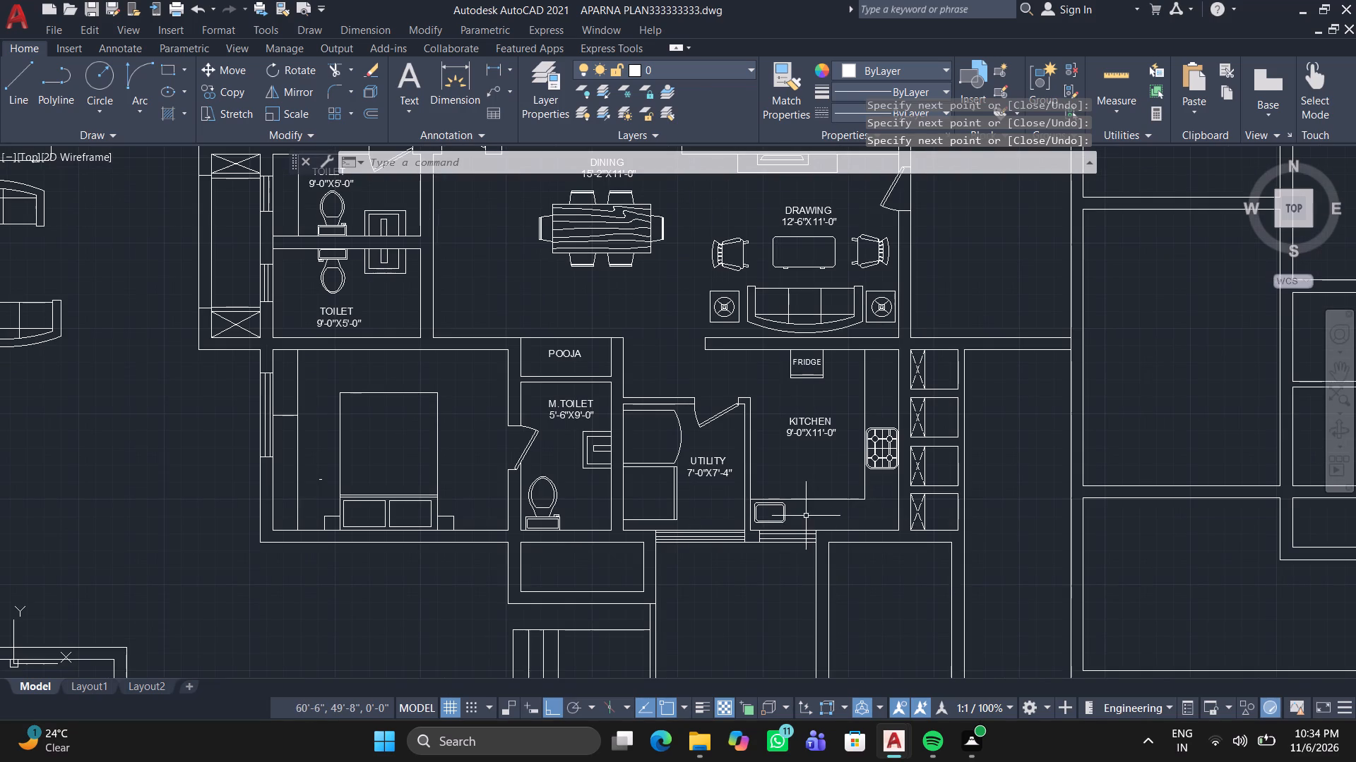
scroll(786, 536, up, 2)
middle_drag(781, 523, 775, 512)
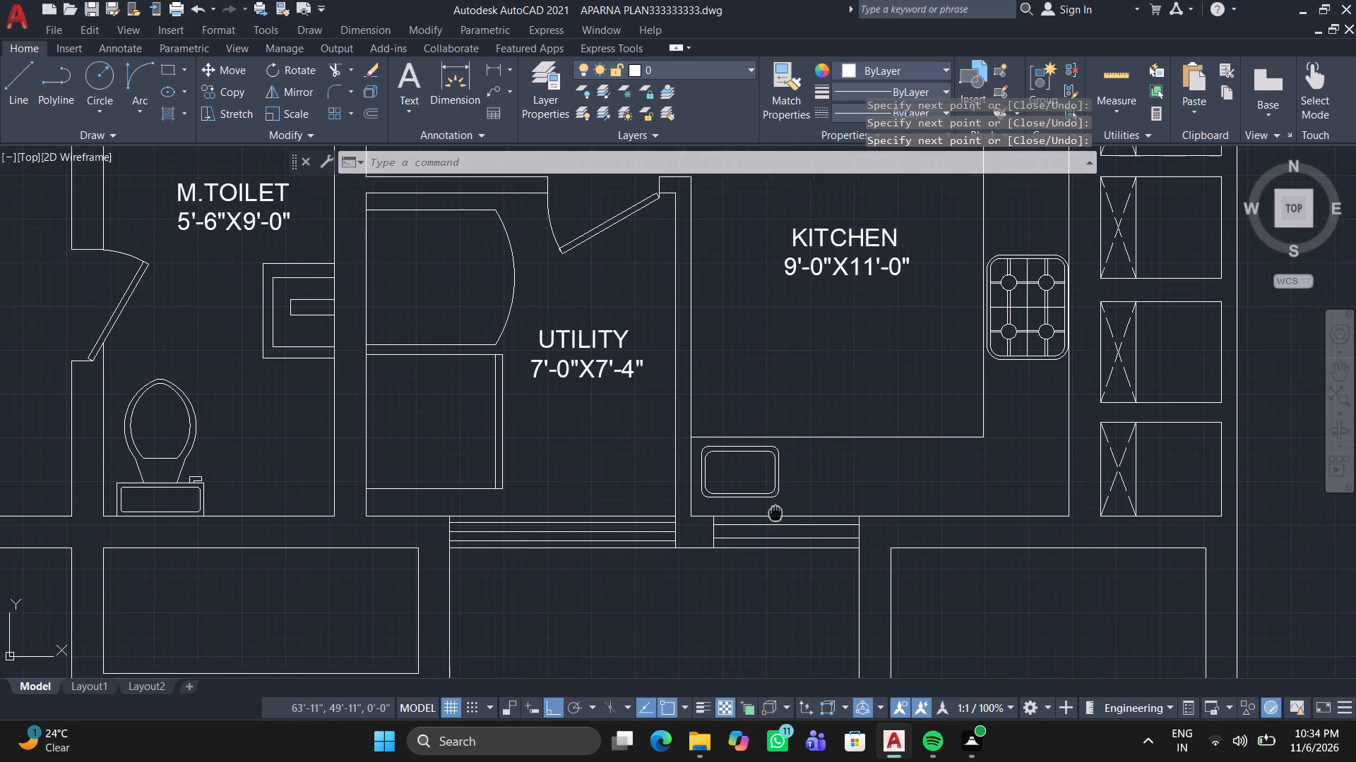
middle_drag(775, 512, 747, 468)
click(20, 66)
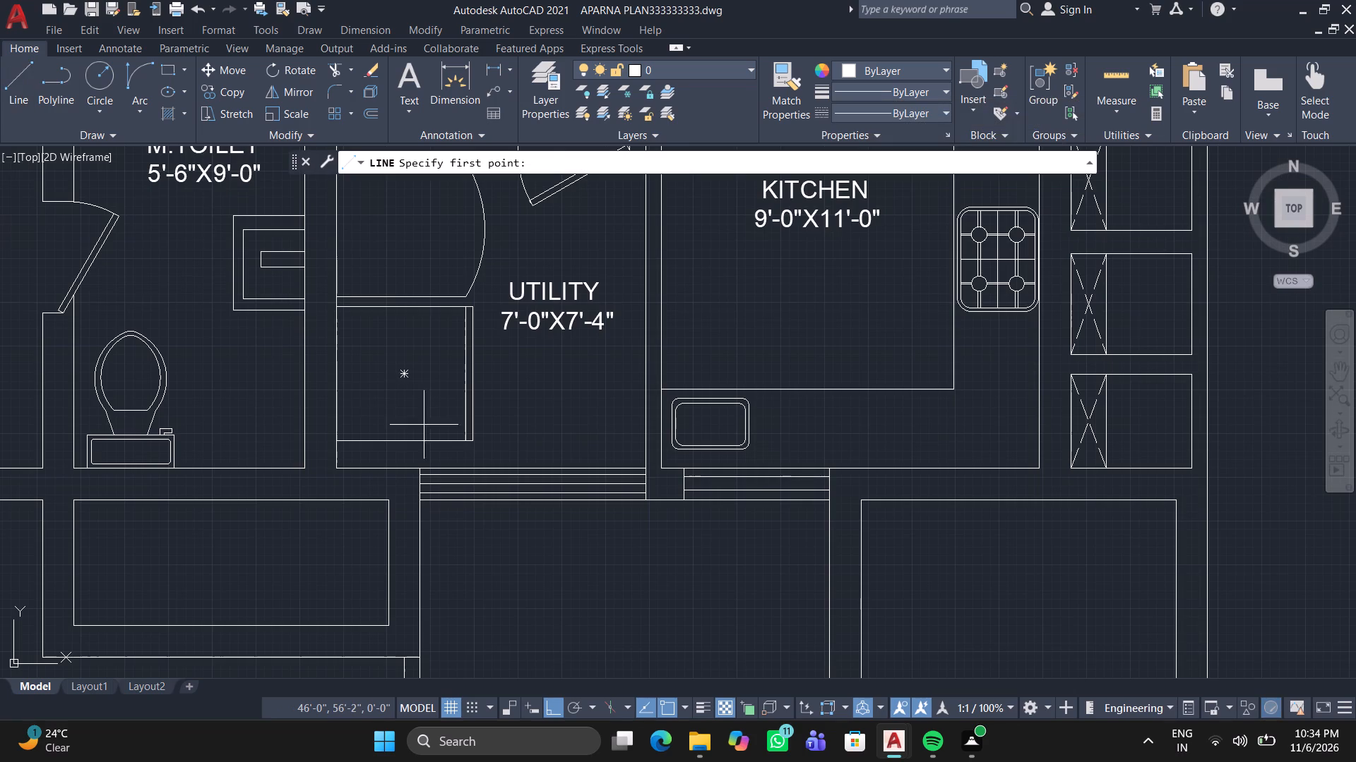
click(665, 500)
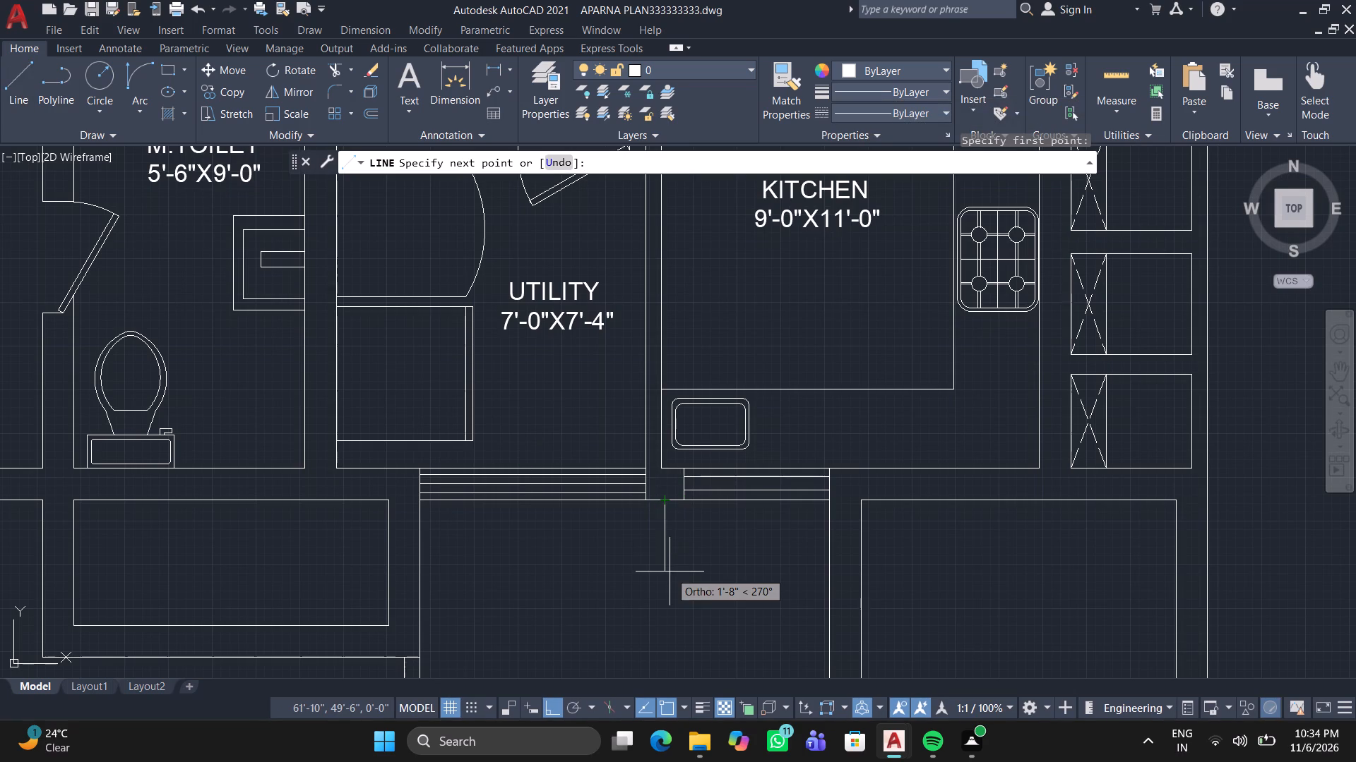
click(674, 548)
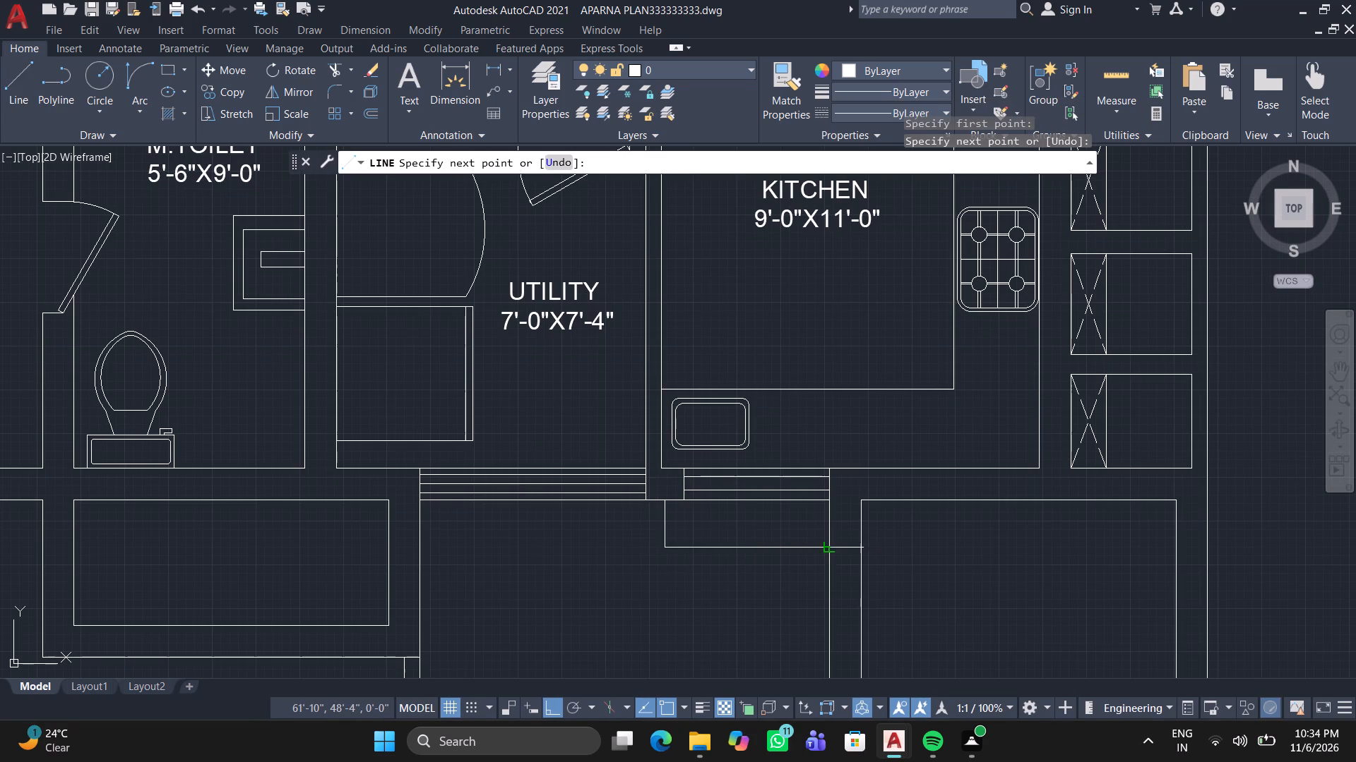
click(823, 550)
key(Return)
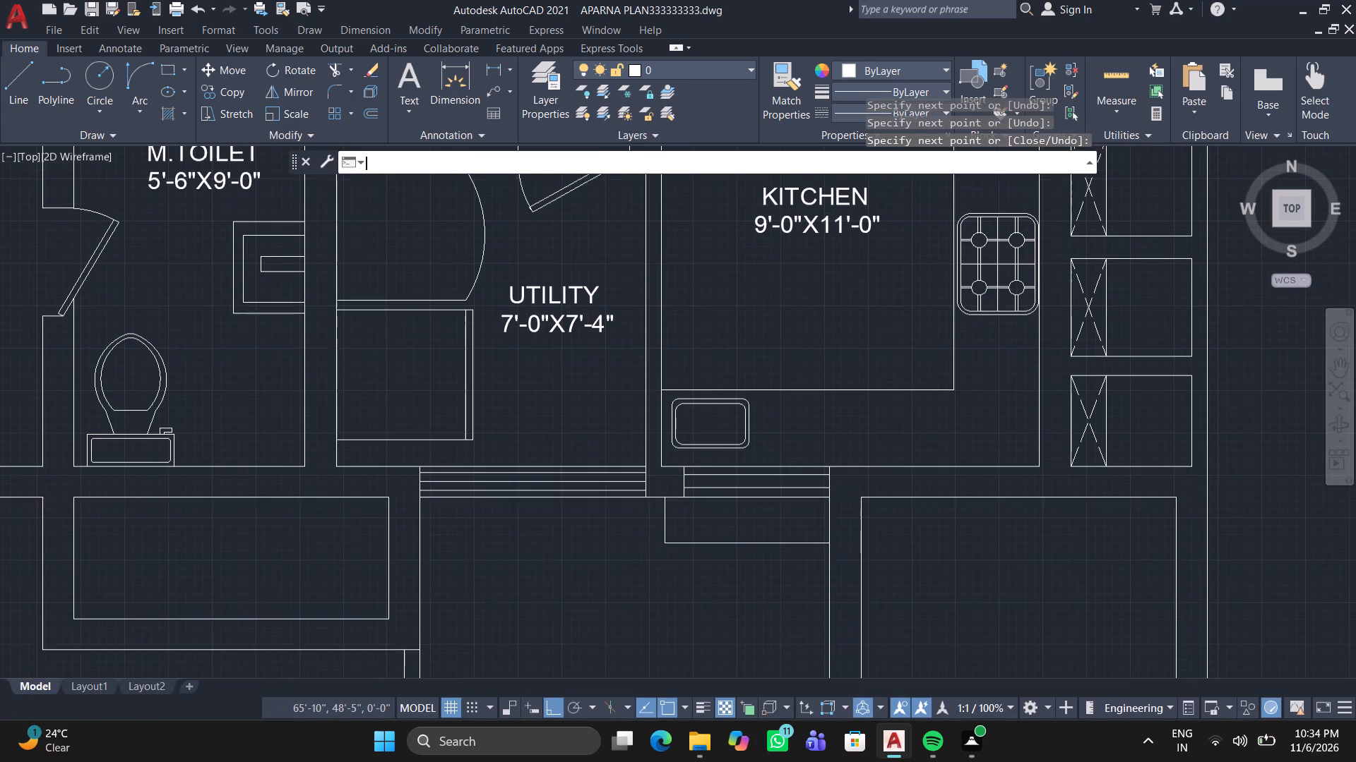
Change the horizontal and vertical lines of the outline below the kitchen window to the dashed ACAD_ISO02W100 linetype.
click(723, 546)
click(894, 113)
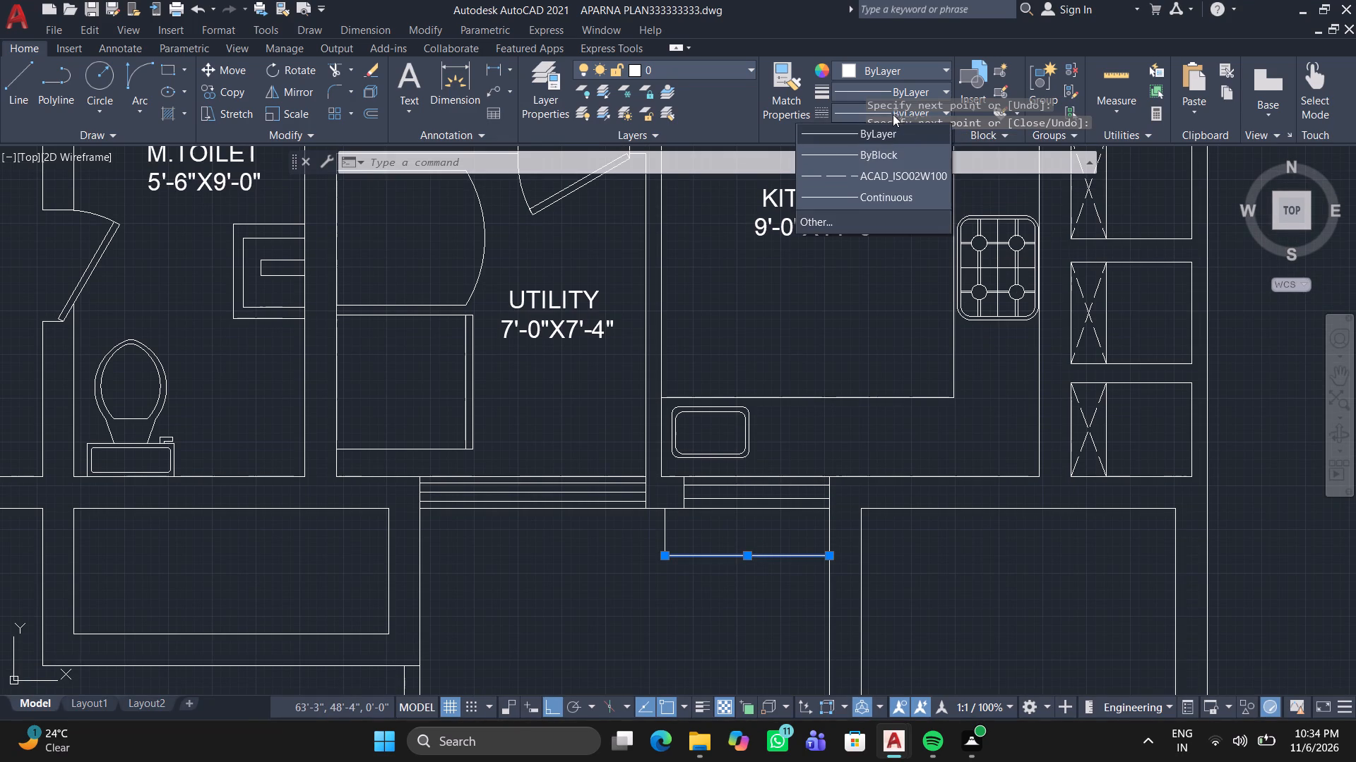
click(891, 172)
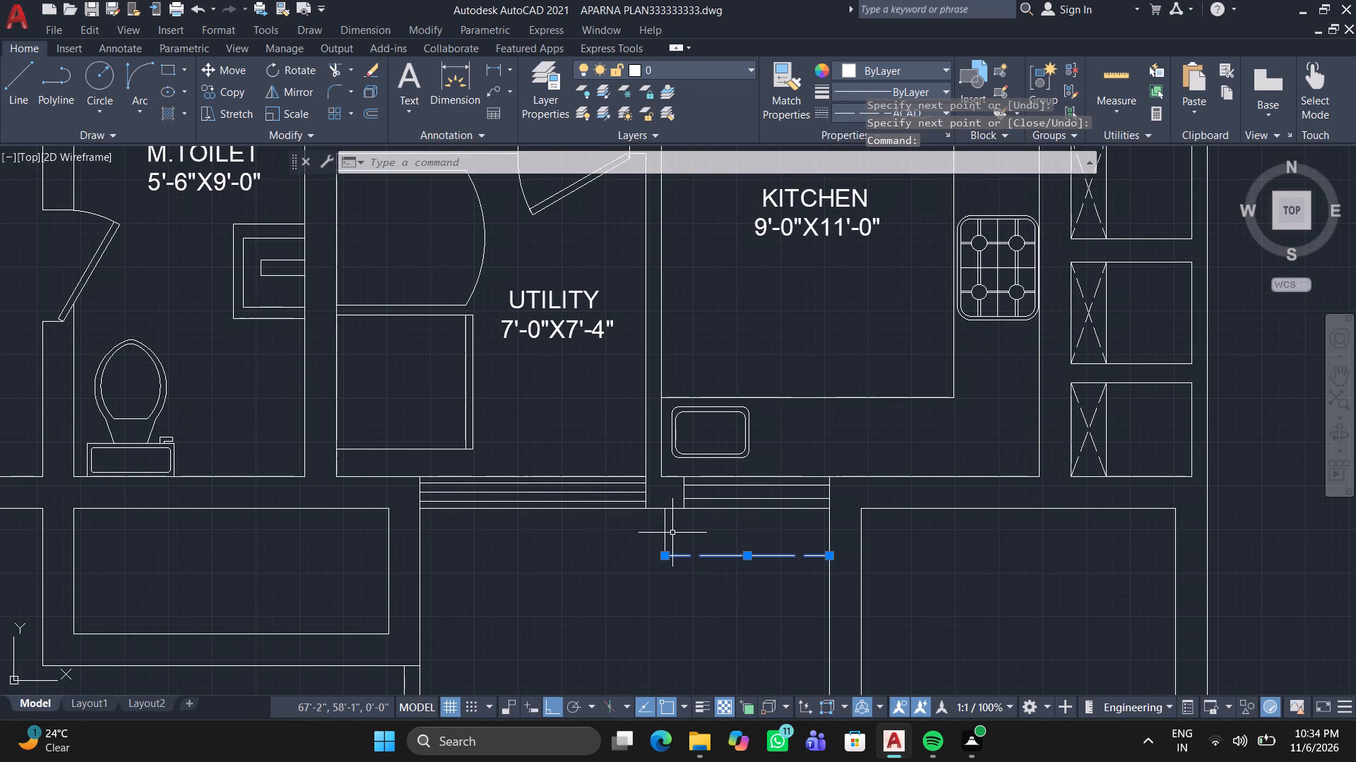
drag(672, 533, 662, 536)
click(626, 551)
click(887, 112)
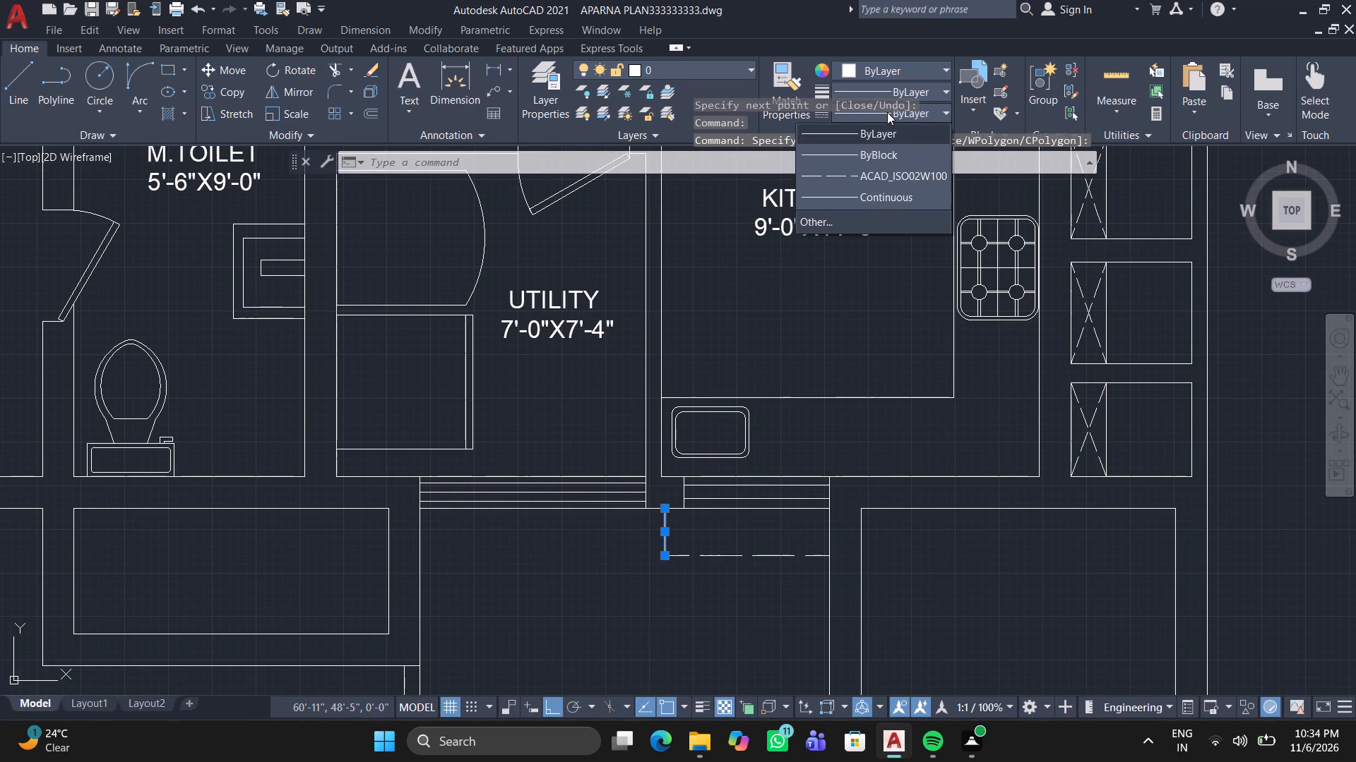
click(896, 180)
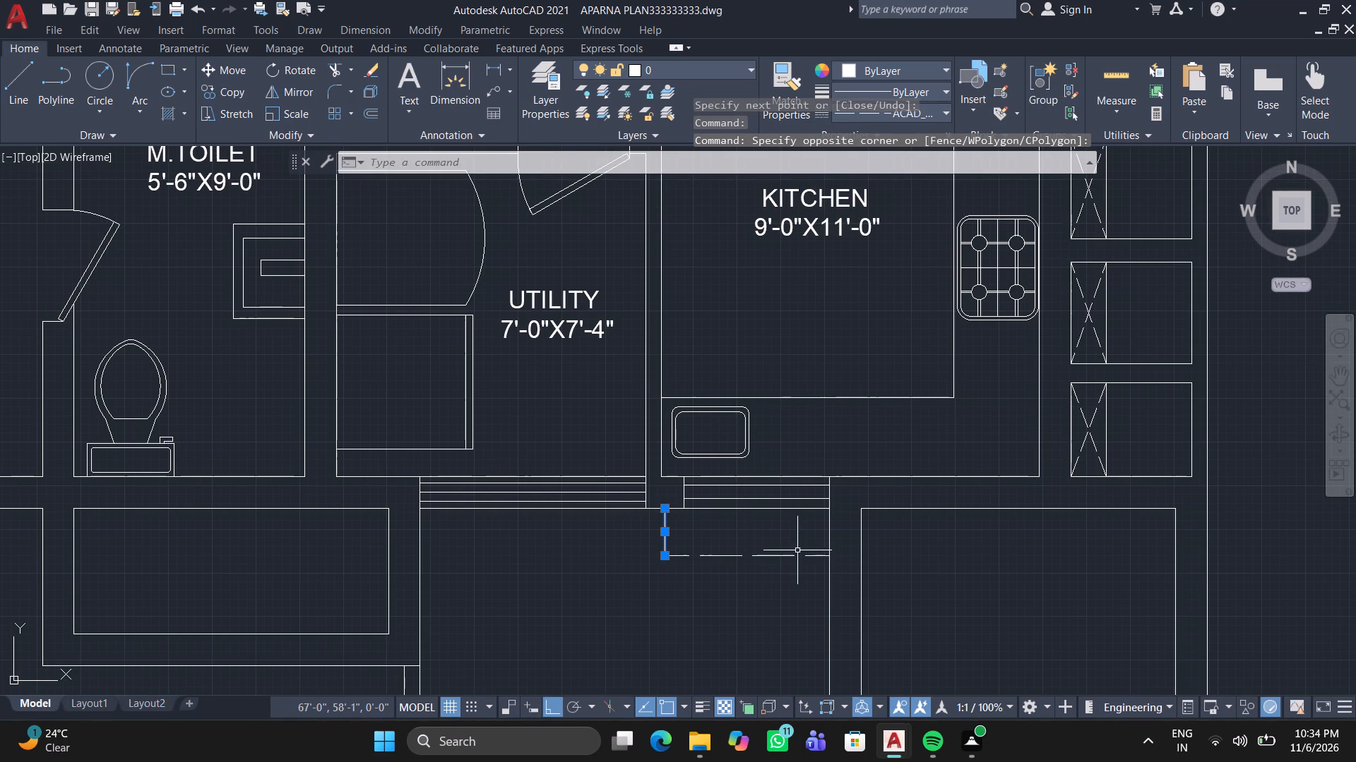
Set the linetype scale of the vertical dashed line below the kitchen window to 0.5.
right_click(744, 557)
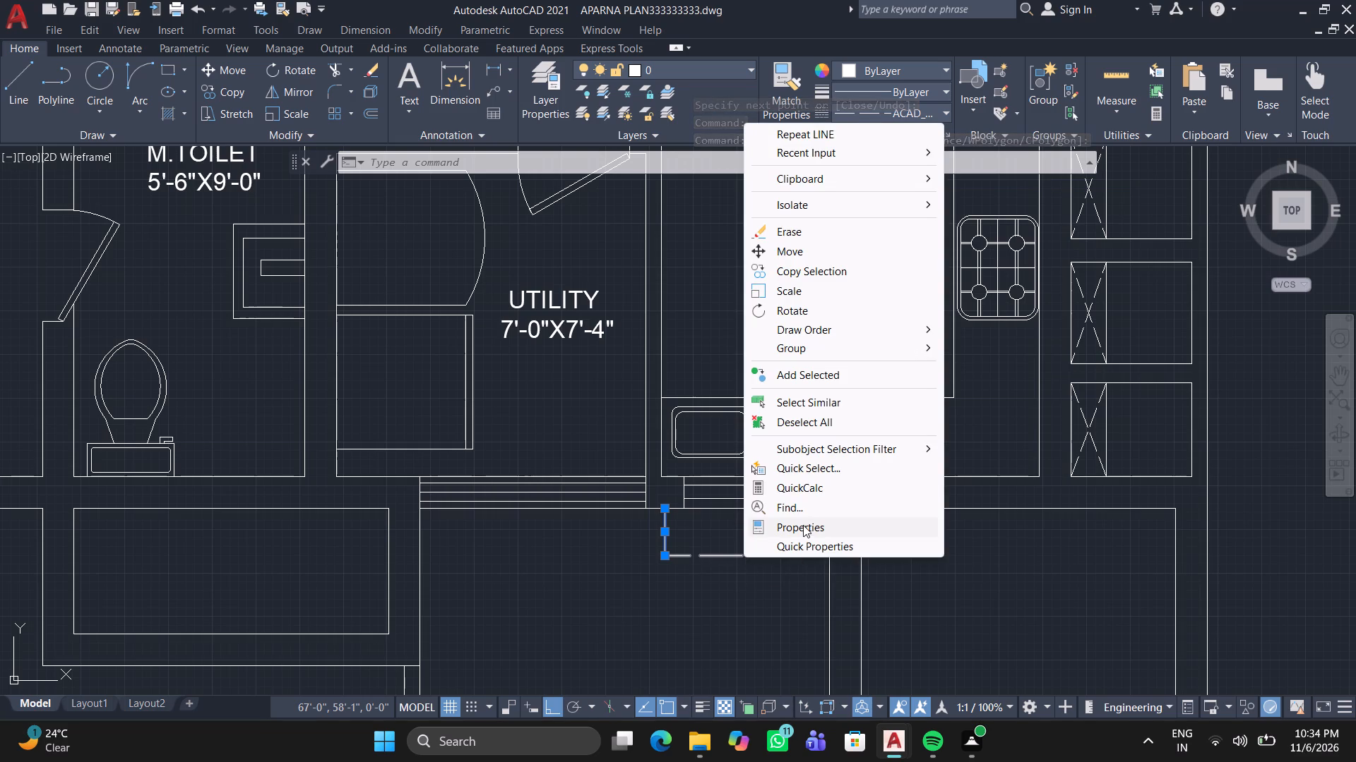
click(803, 525)
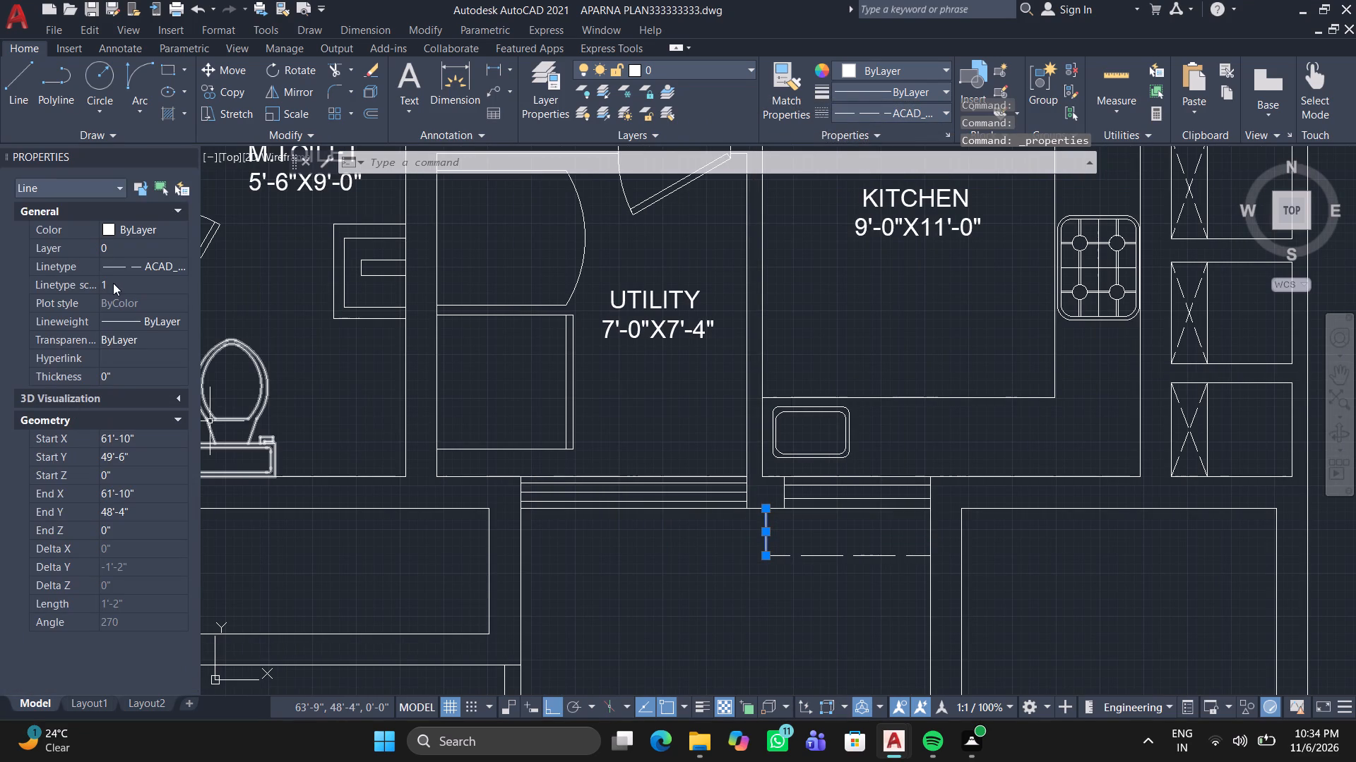
click(113, 283)
key(BackSpace)
text(0.5)
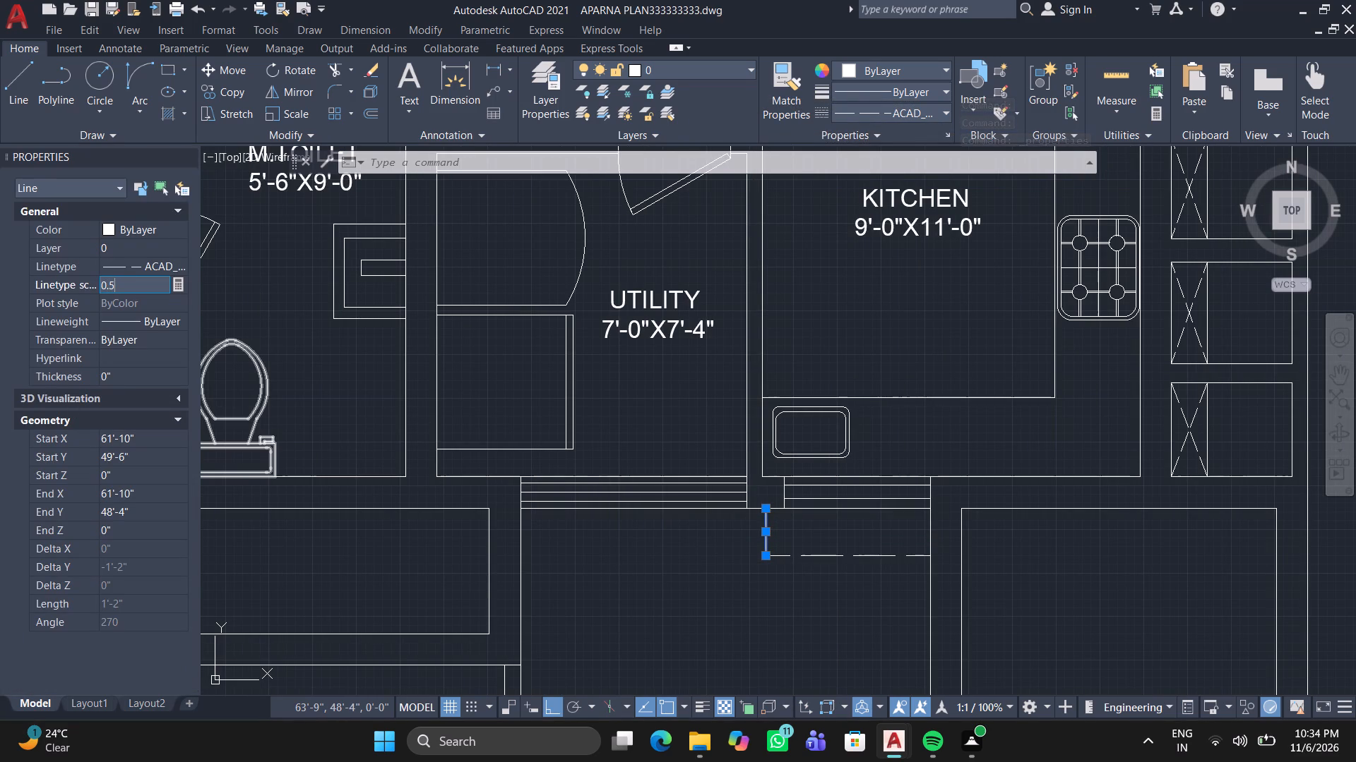
key(Return)
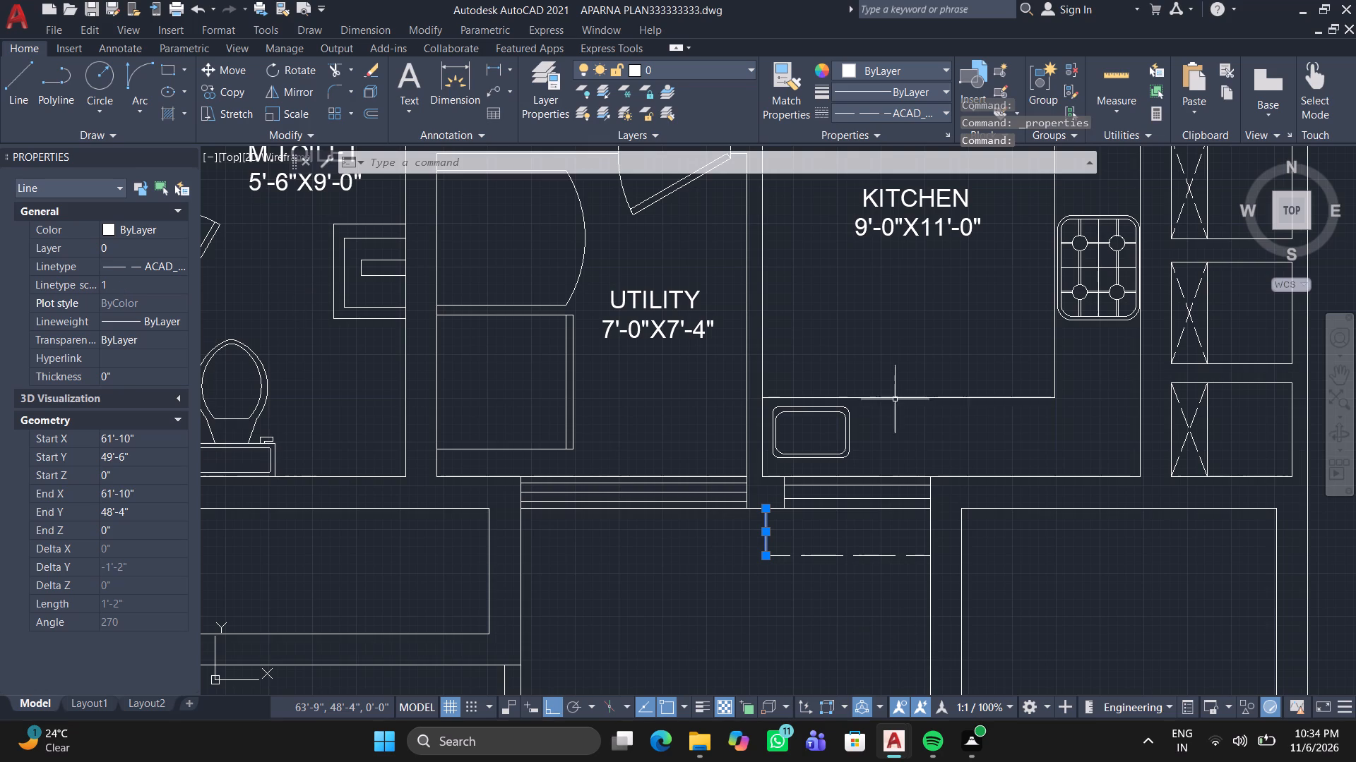
Set the linetype scale of the horizontal dashed line below the kitchen window to 0.5.
click(878, 554)
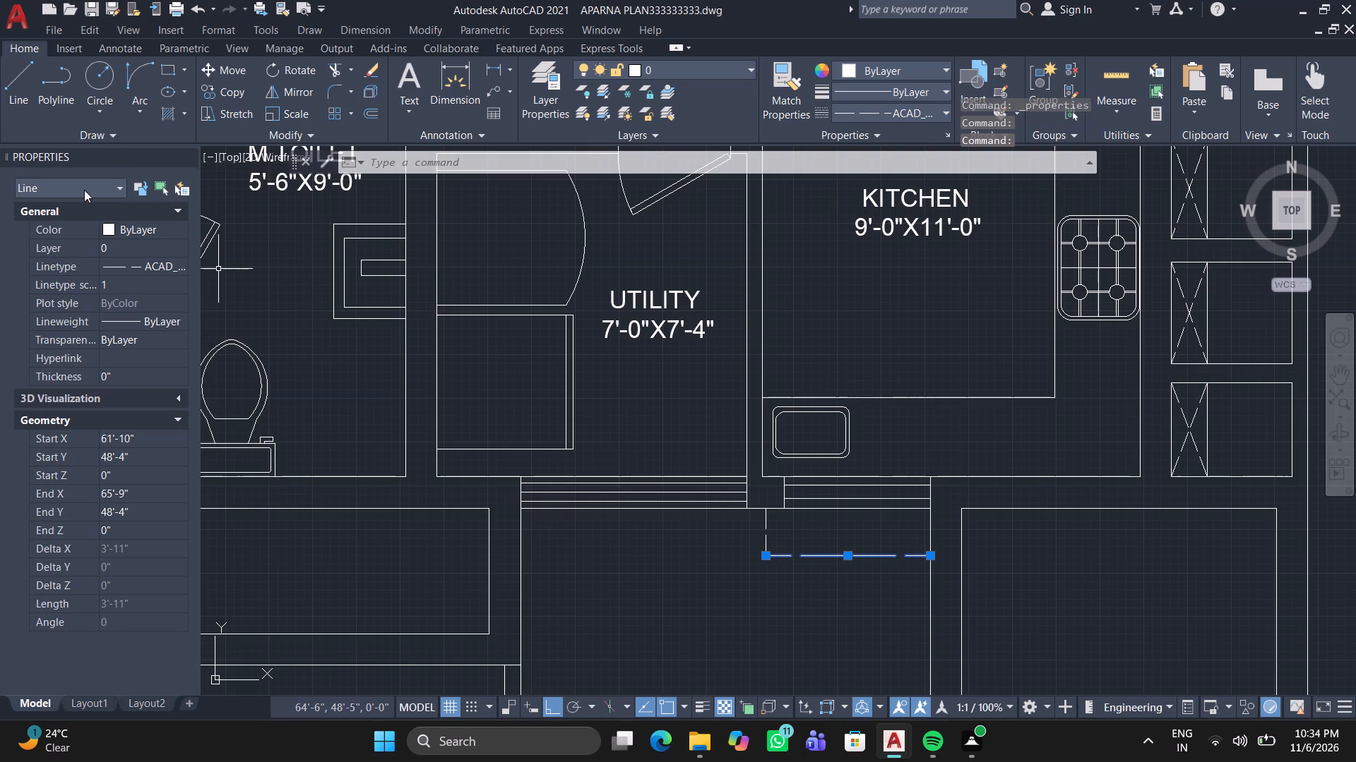
click(136, 288)
key(BackSpace)
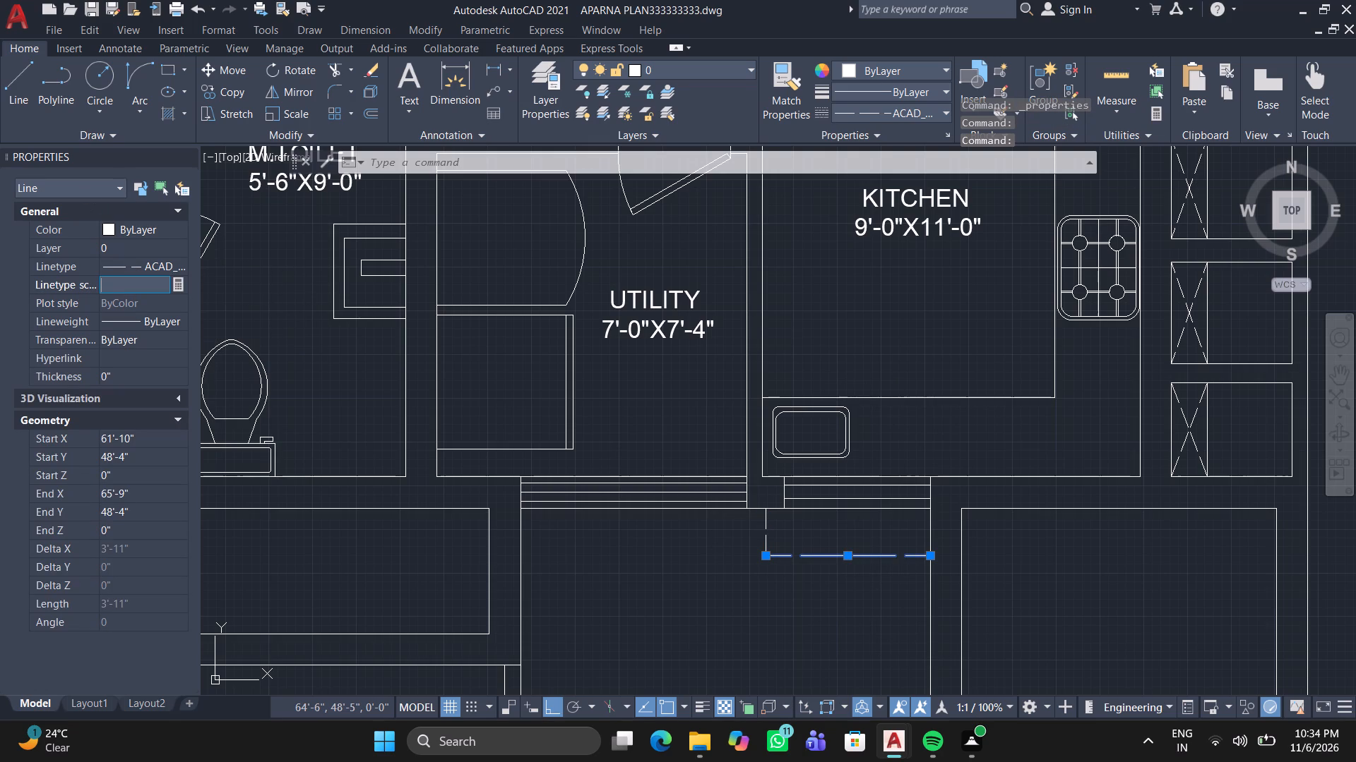
text(0..)
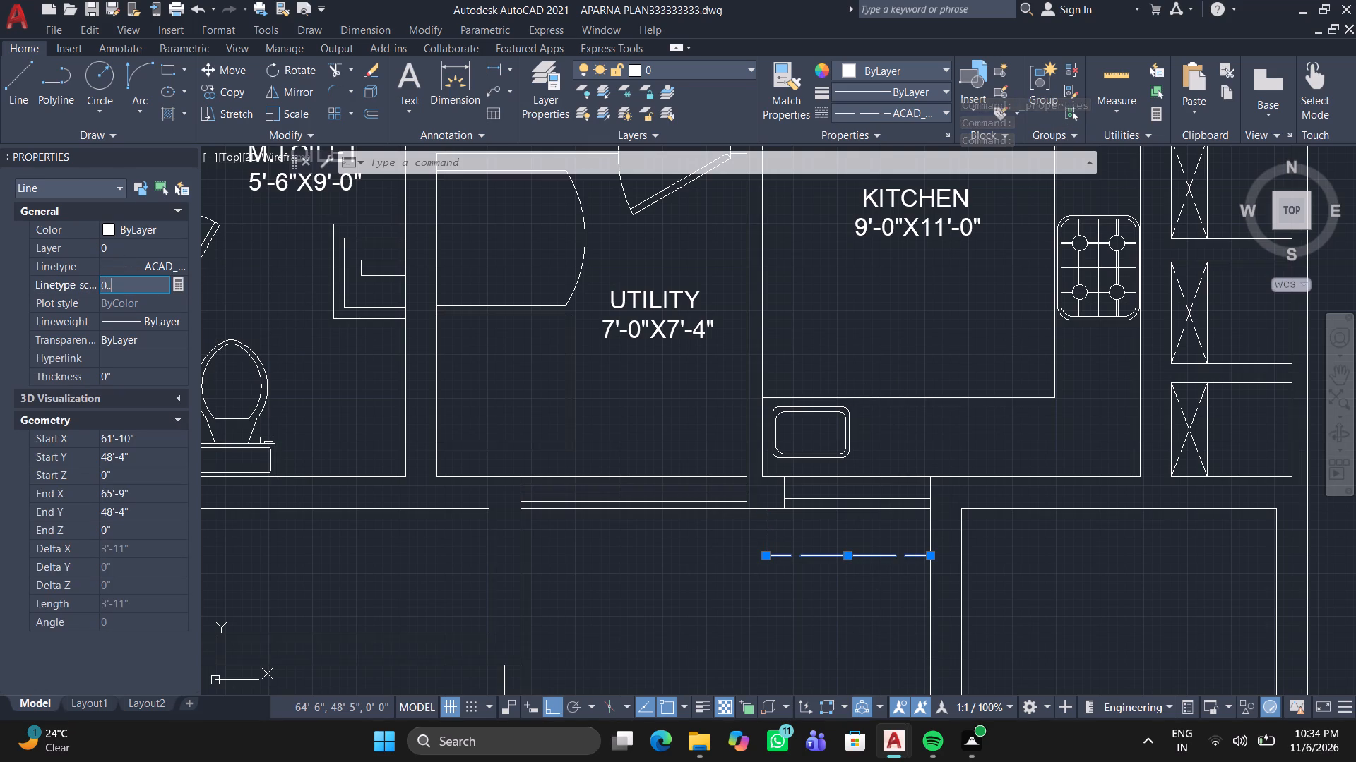
key(5)
key(Return)
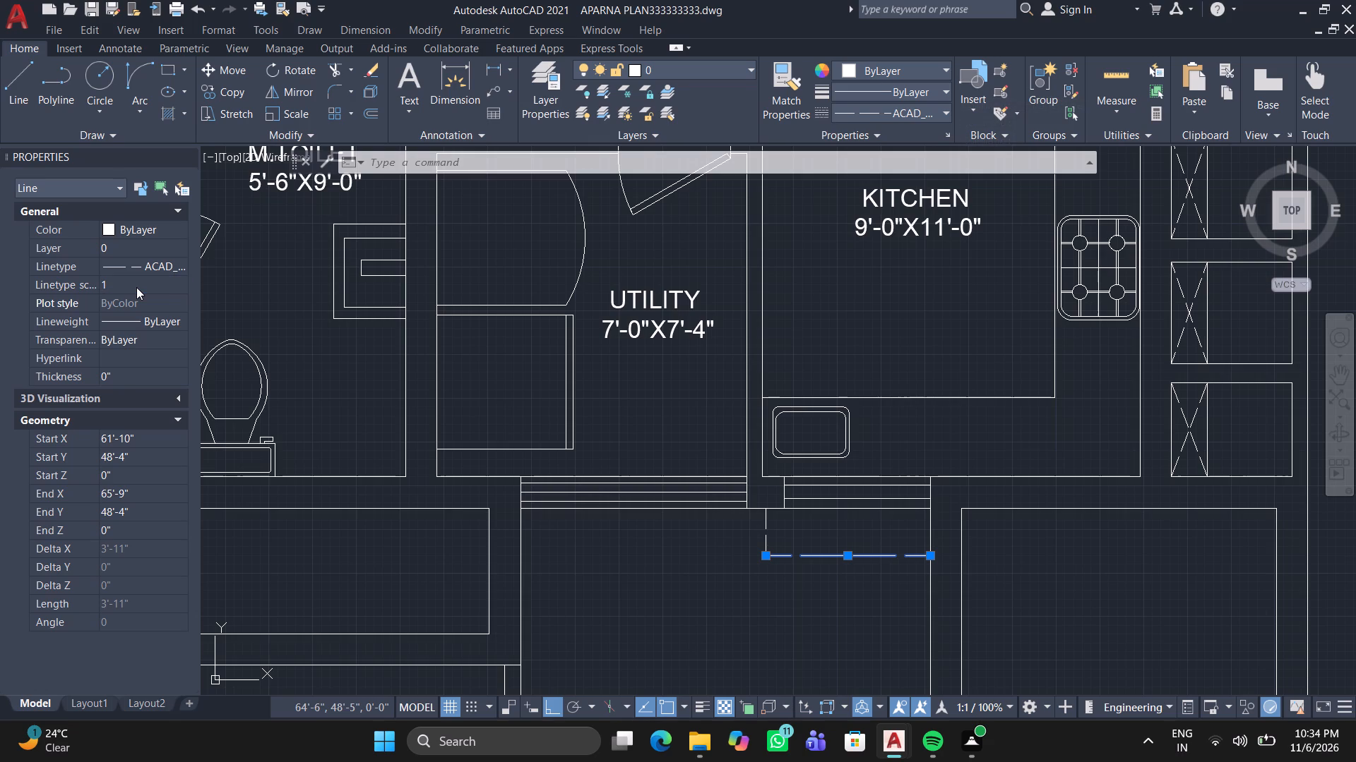
click(136, 287)
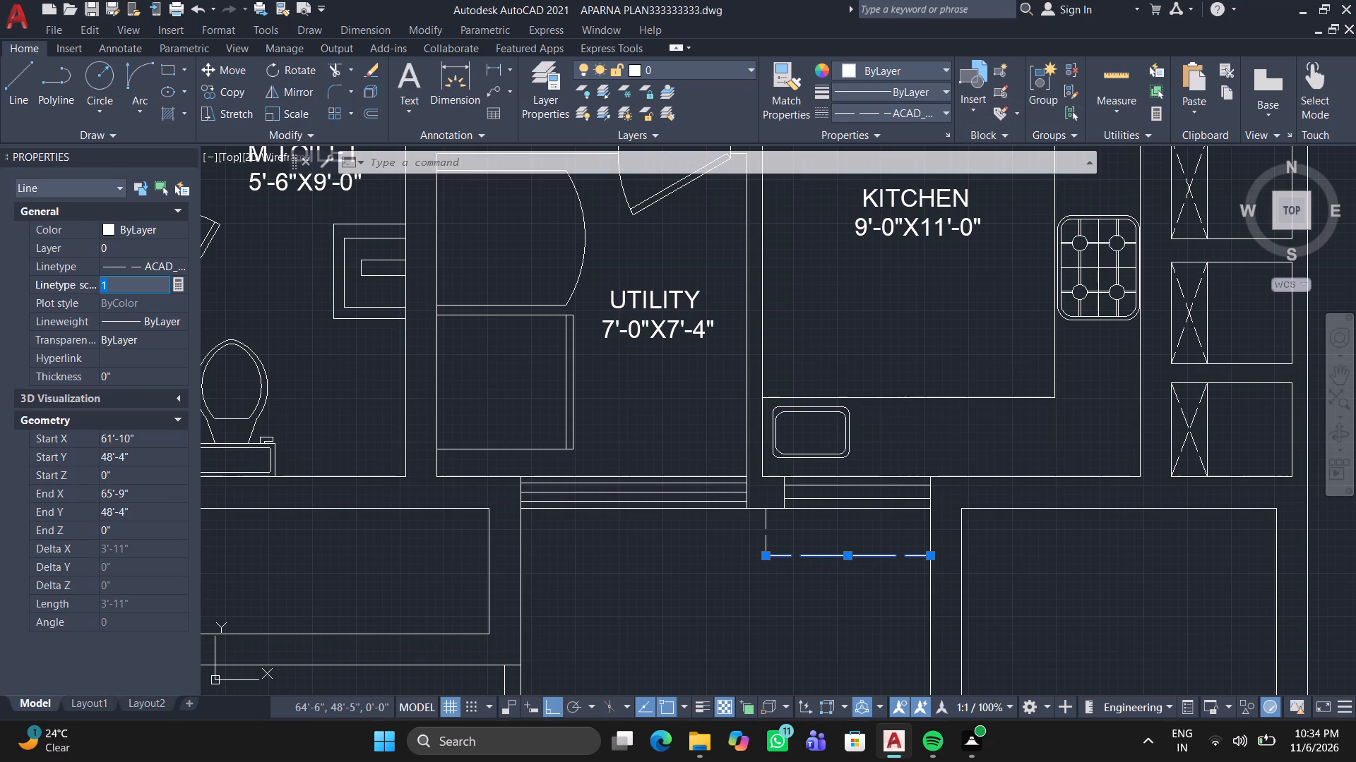
text(0.5)
key(Return)
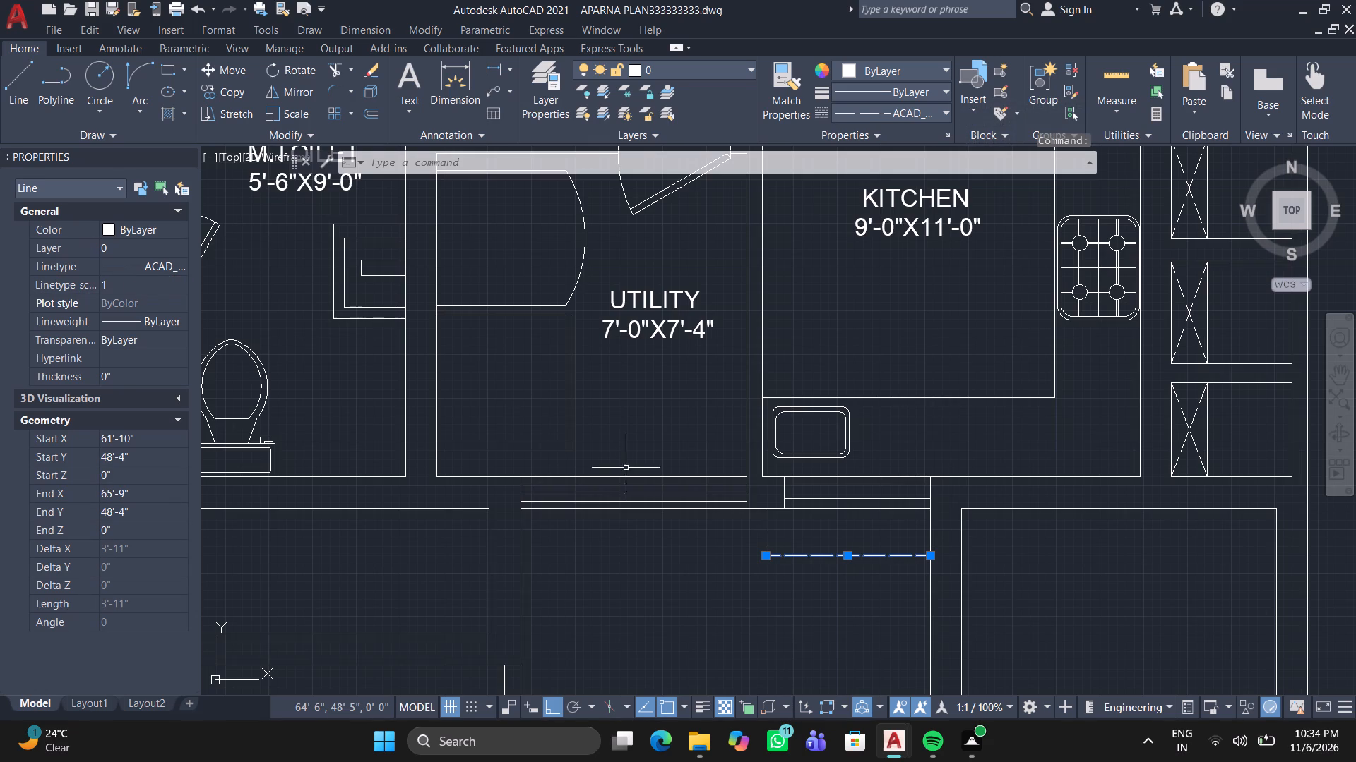
Reapply the linetype scale of 0.5 to the short vertical dashed line below the kitchen window and close its properties.
click(767, 524)
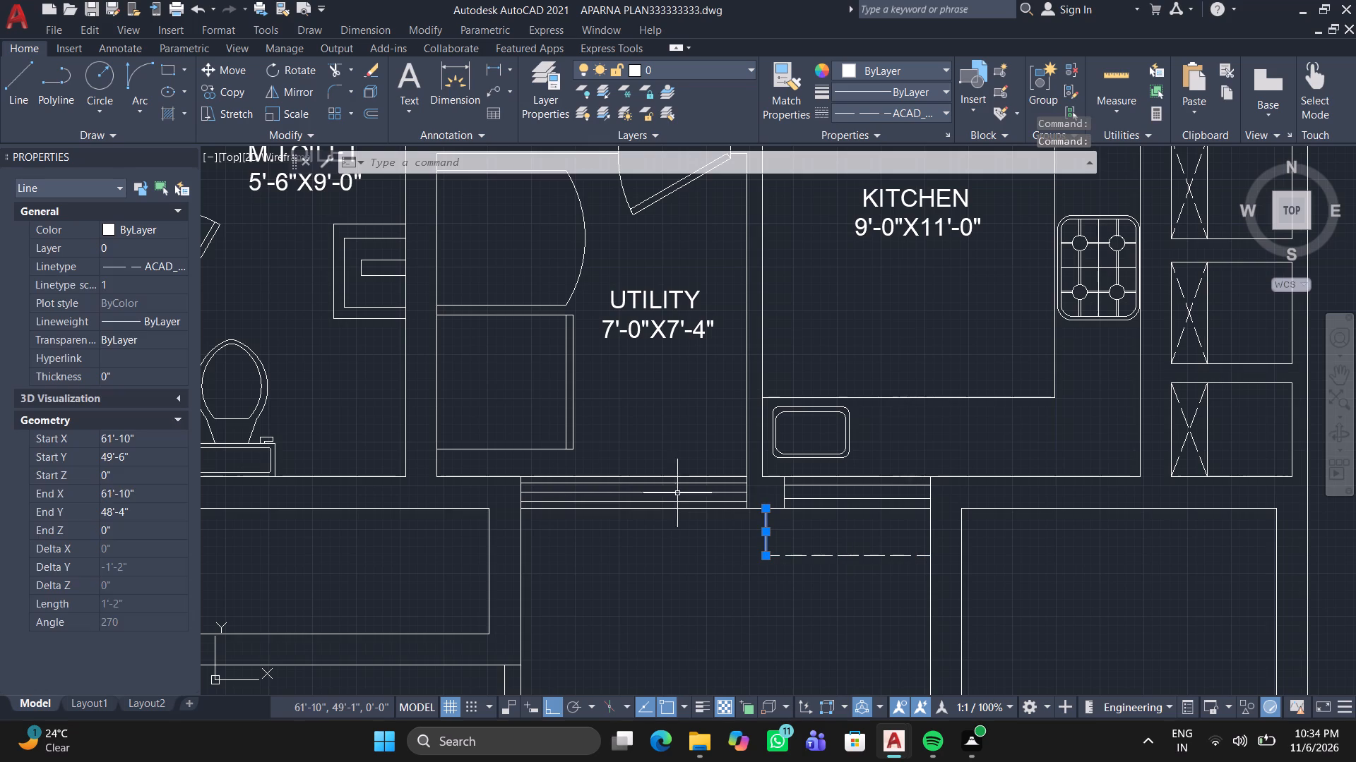
click(141, 289)
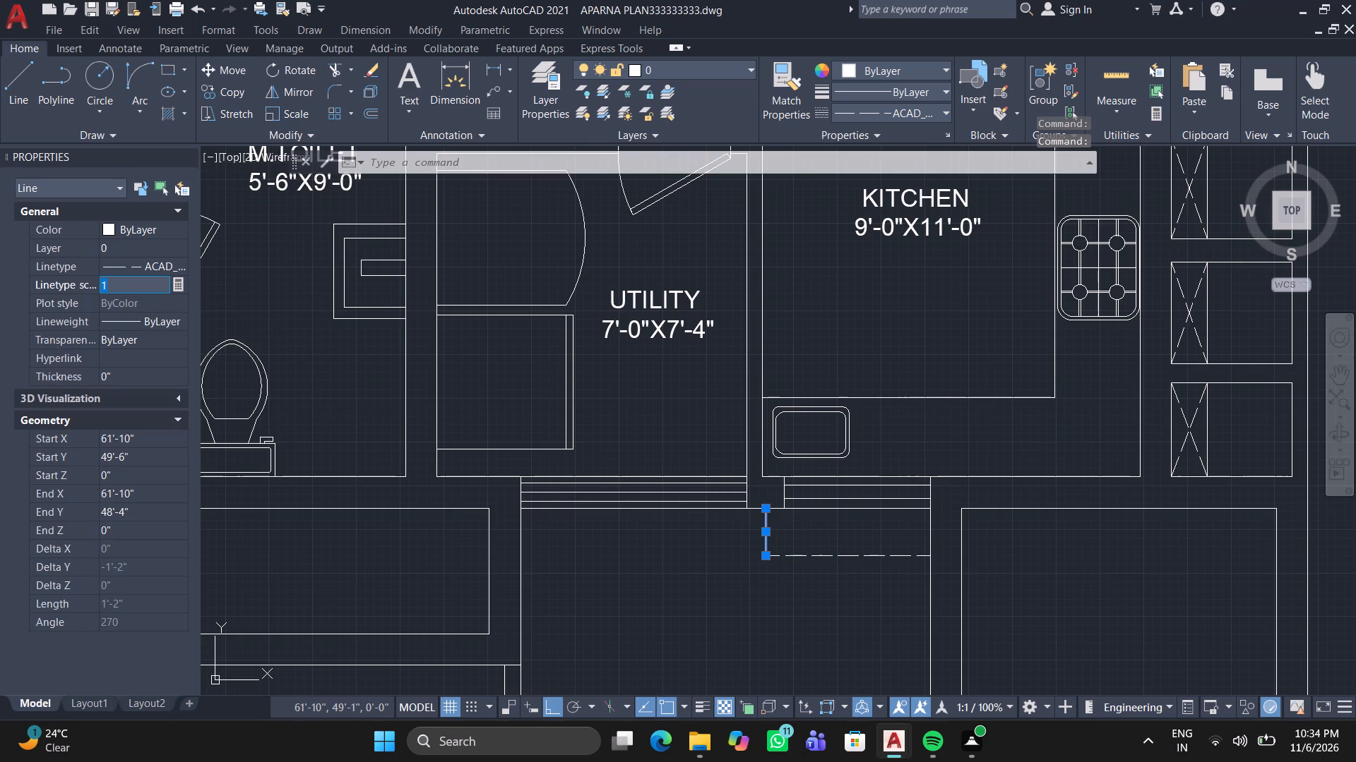
text(0.5)
key(Return)
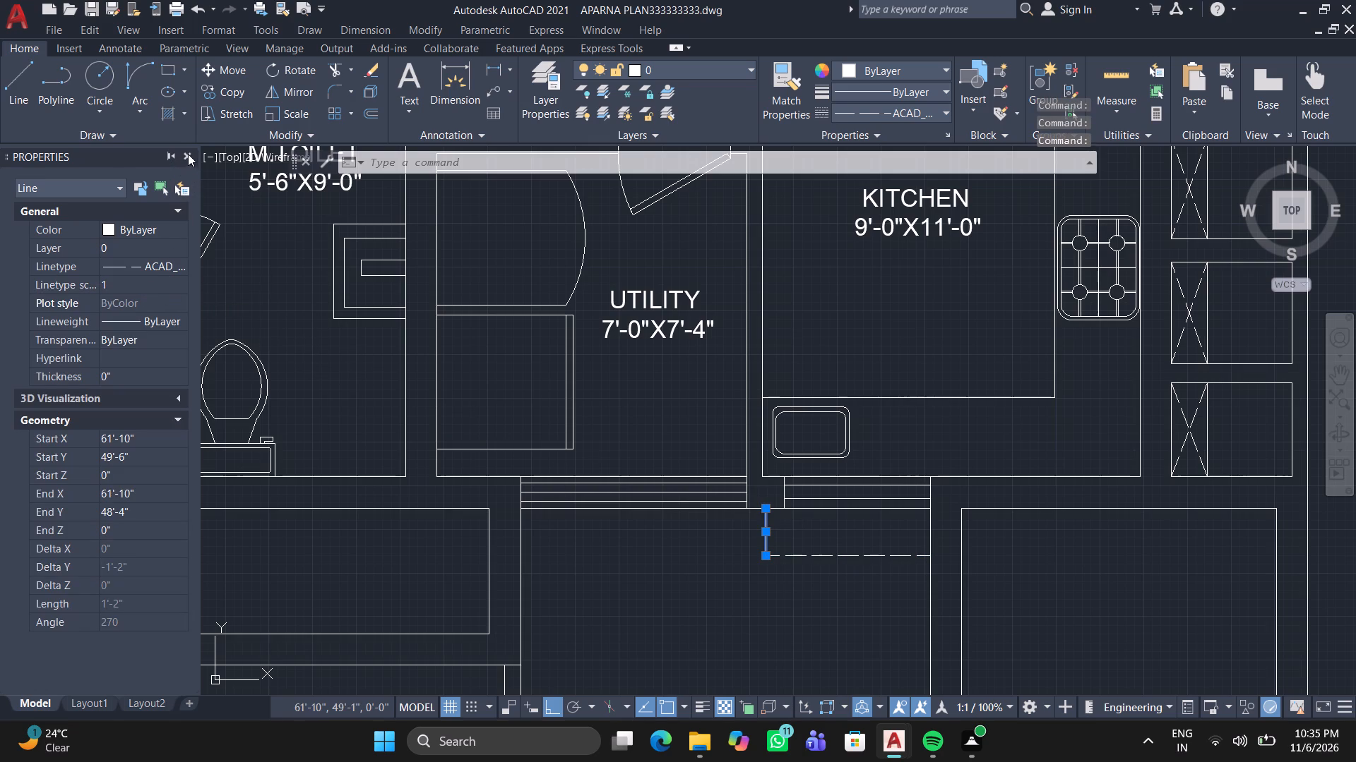
click(188, 154)
key(Escape)
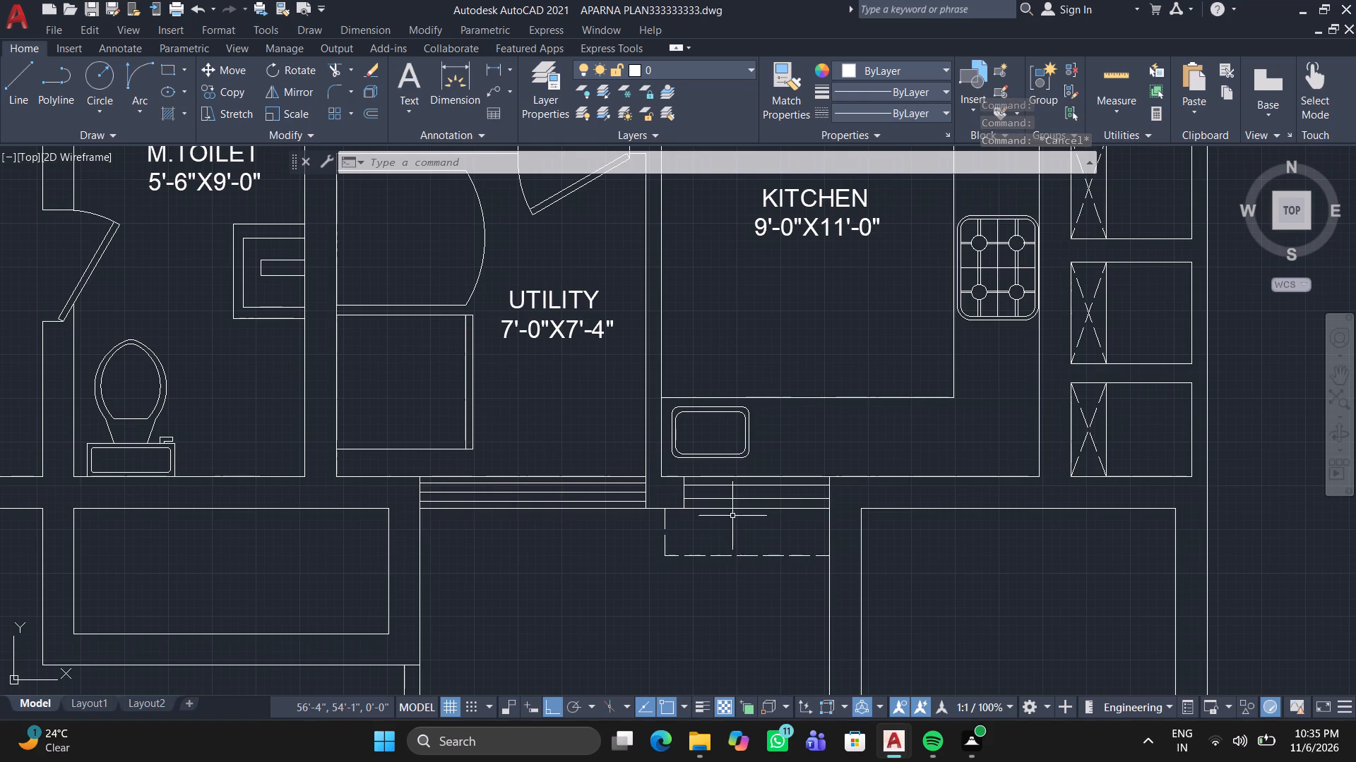
Draw two end lines about 2'-2" apart across the wall below the M.TOILET, beside the WC, joined along the inner wall face.
middle_drag(717, 470, 989, 519)
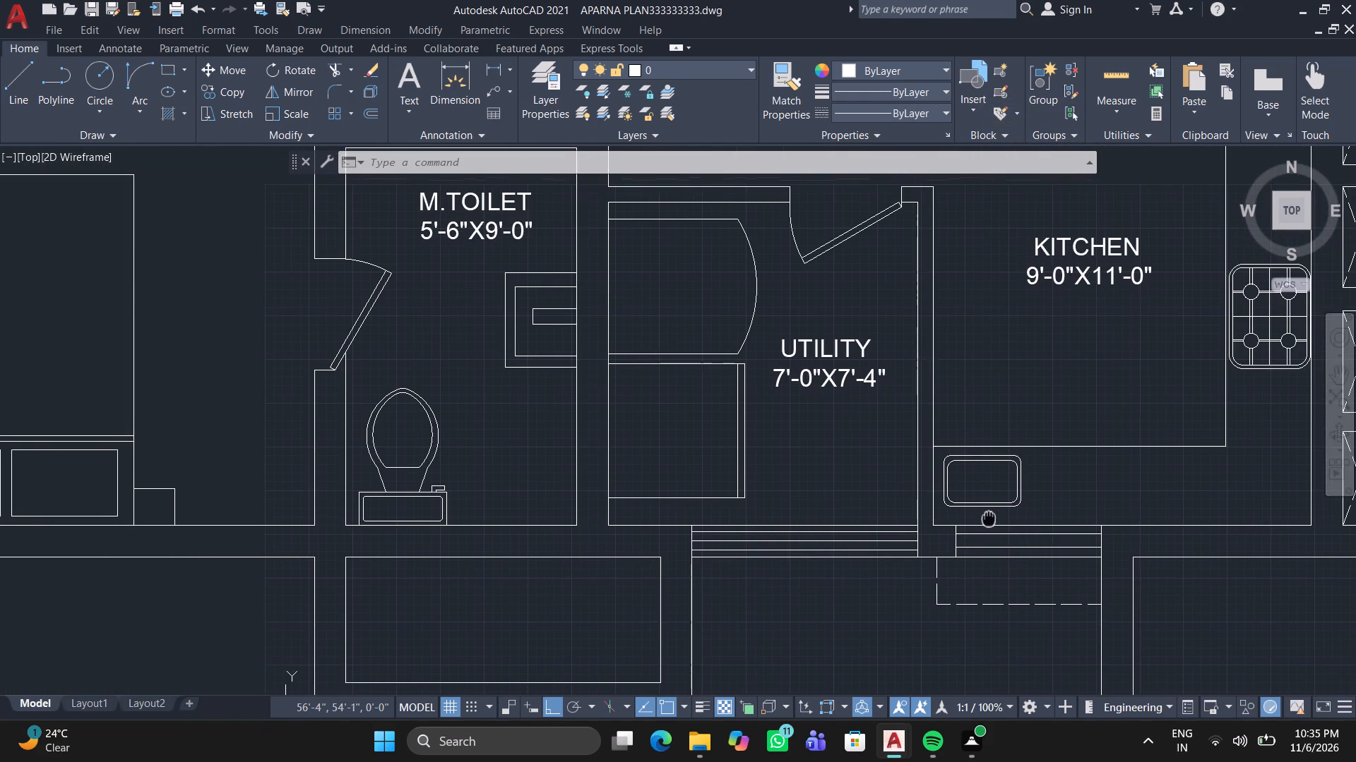
middle_drag(989, 519, 991, 518)
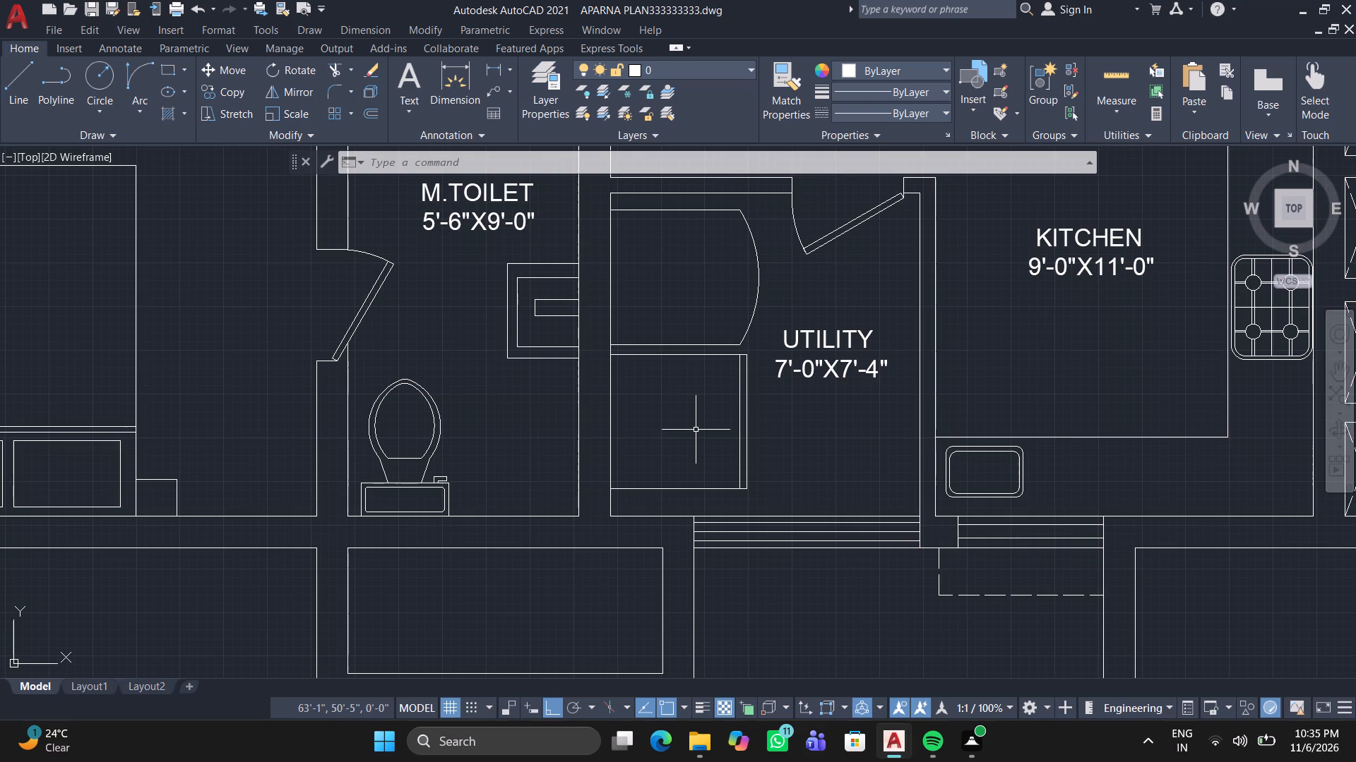
middle_drag(695, 429, 834, 400)
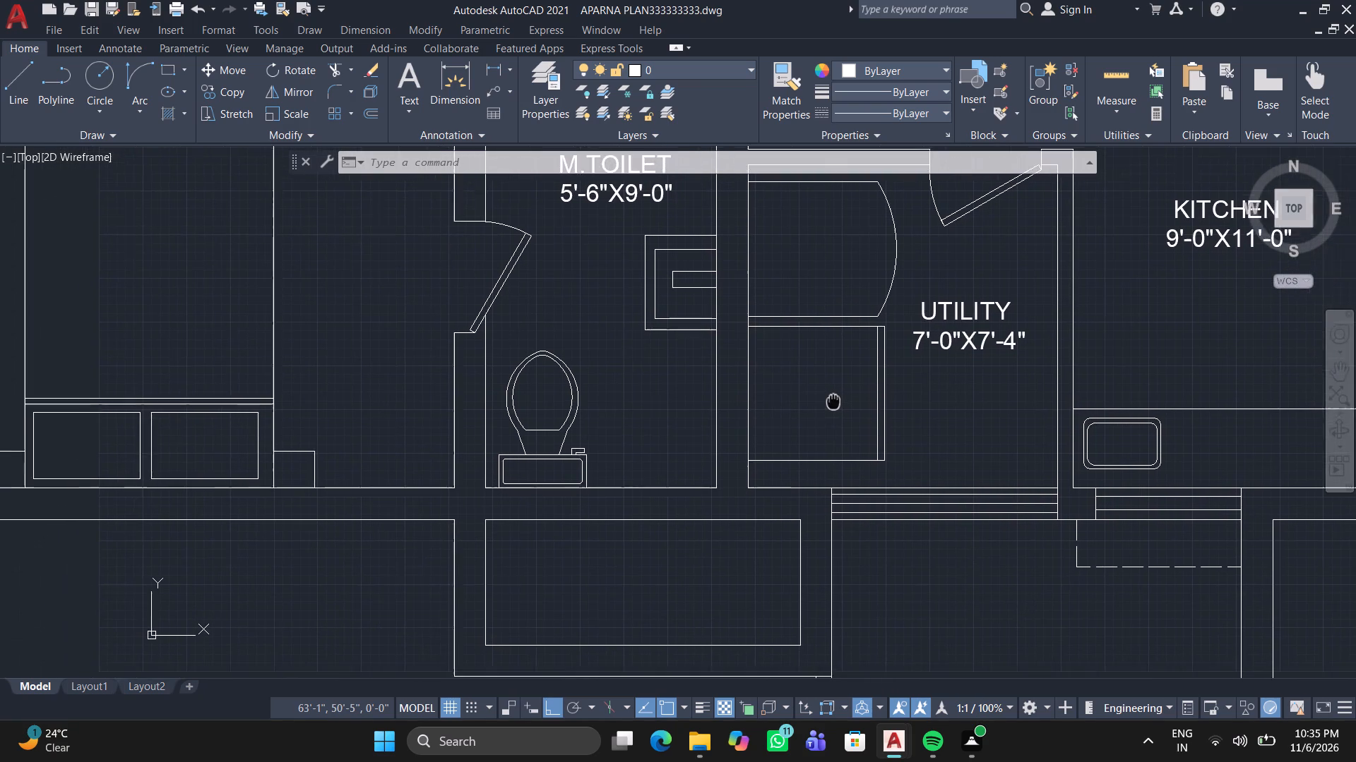
middle_drag(834, 400, 943, 390)
middle_click(943, 390)
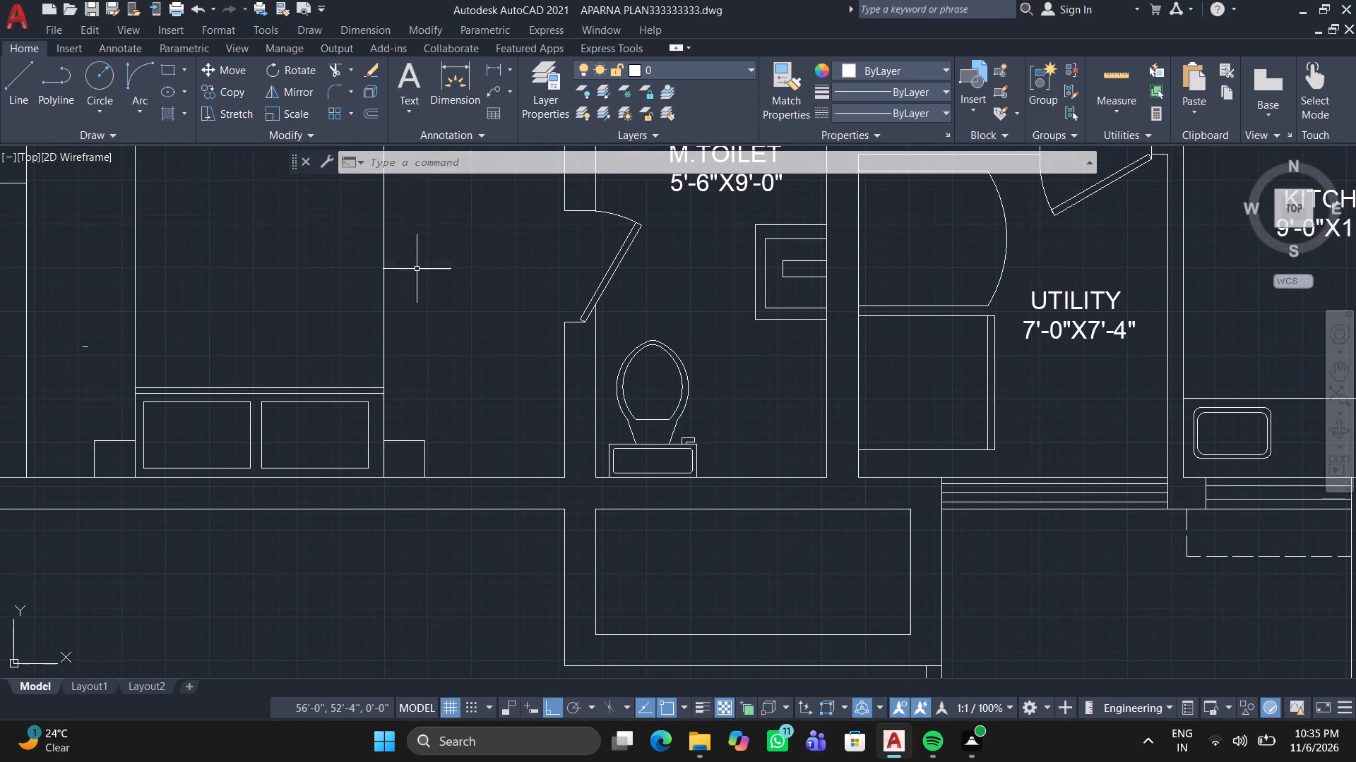
click(24, 59)
scroll(738, 521, up, 1)
click(686, 509)
click(679, 490)
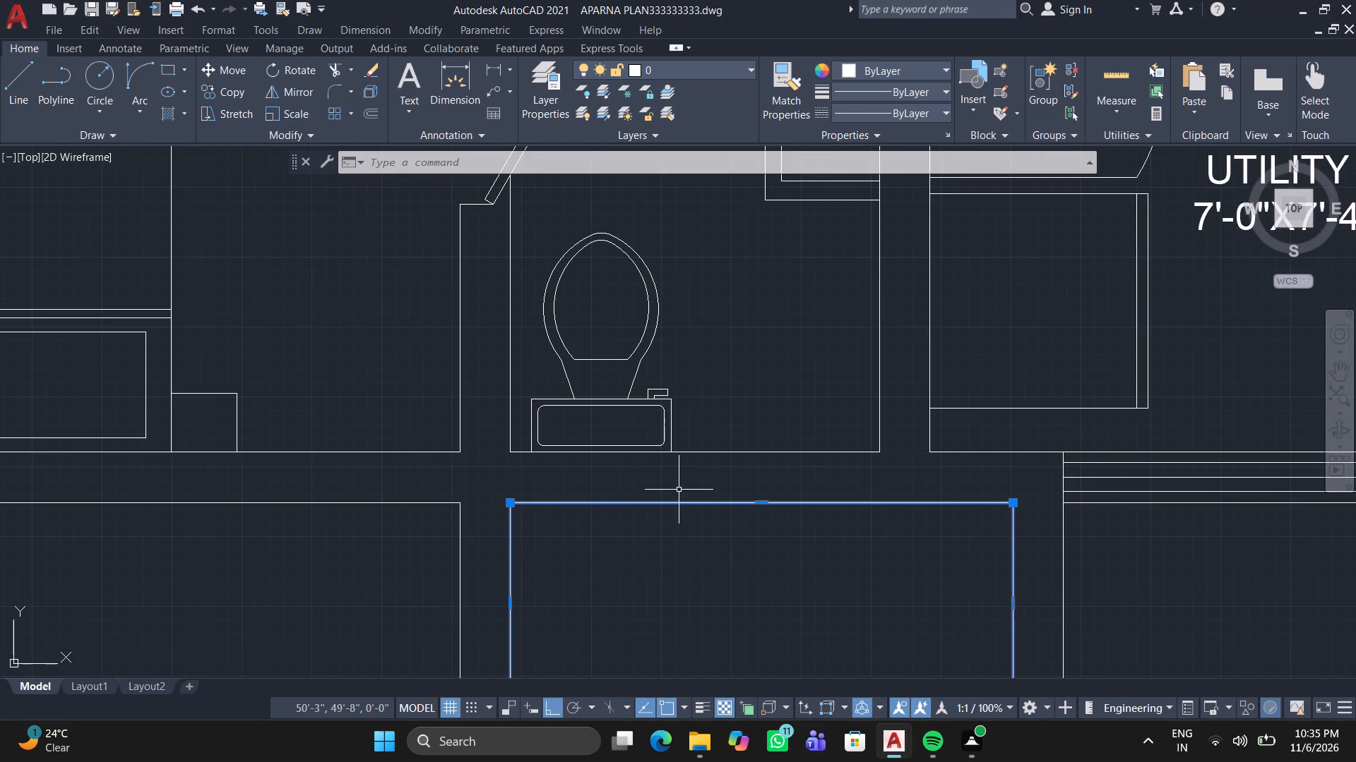
click(23, 70)
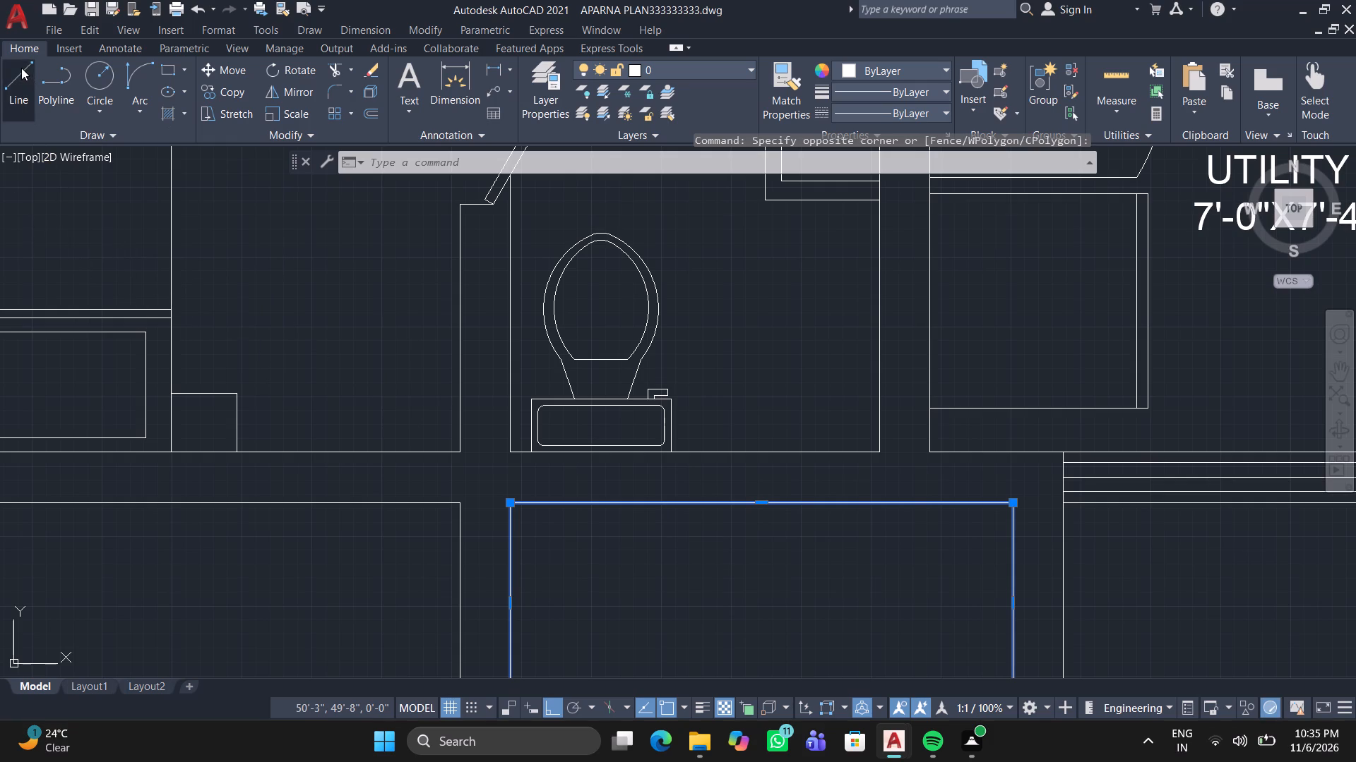
click(685, 507)
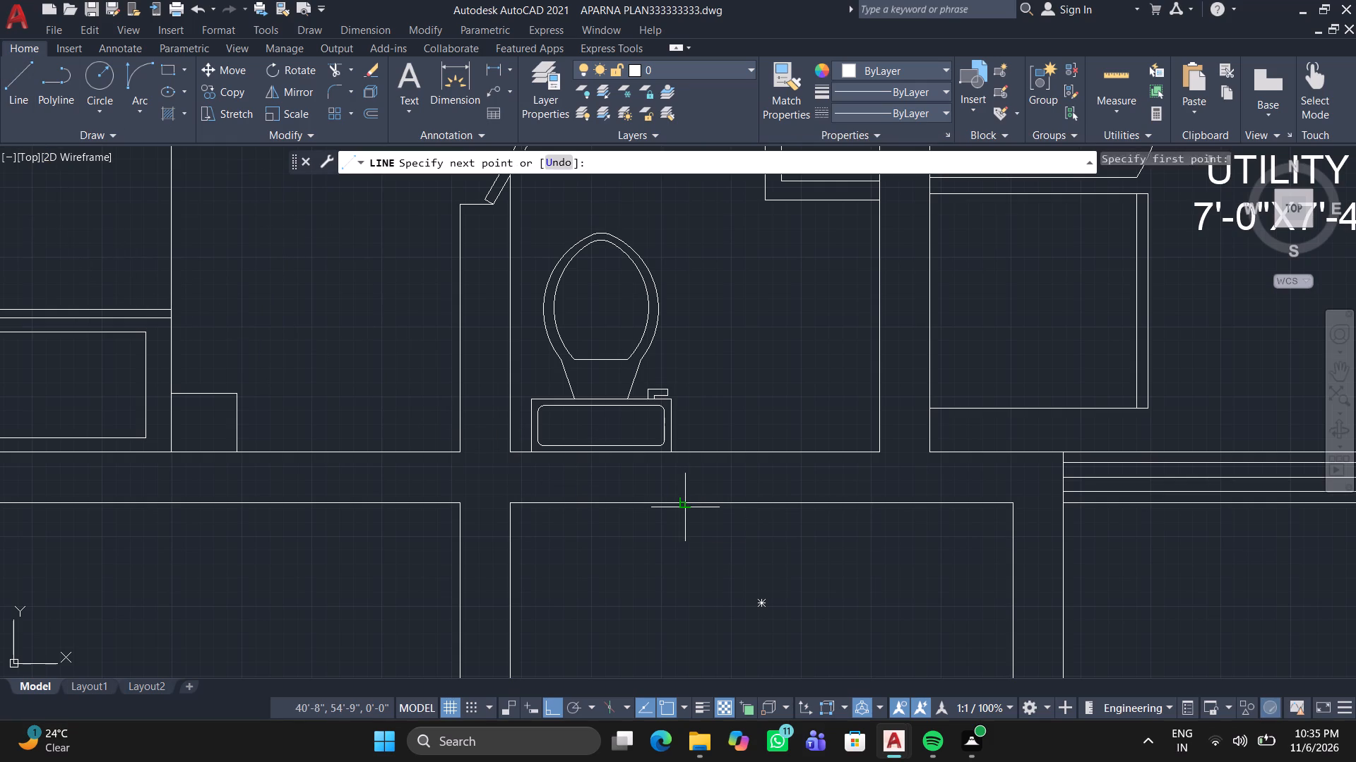
scroll(692, 483, up, 2)
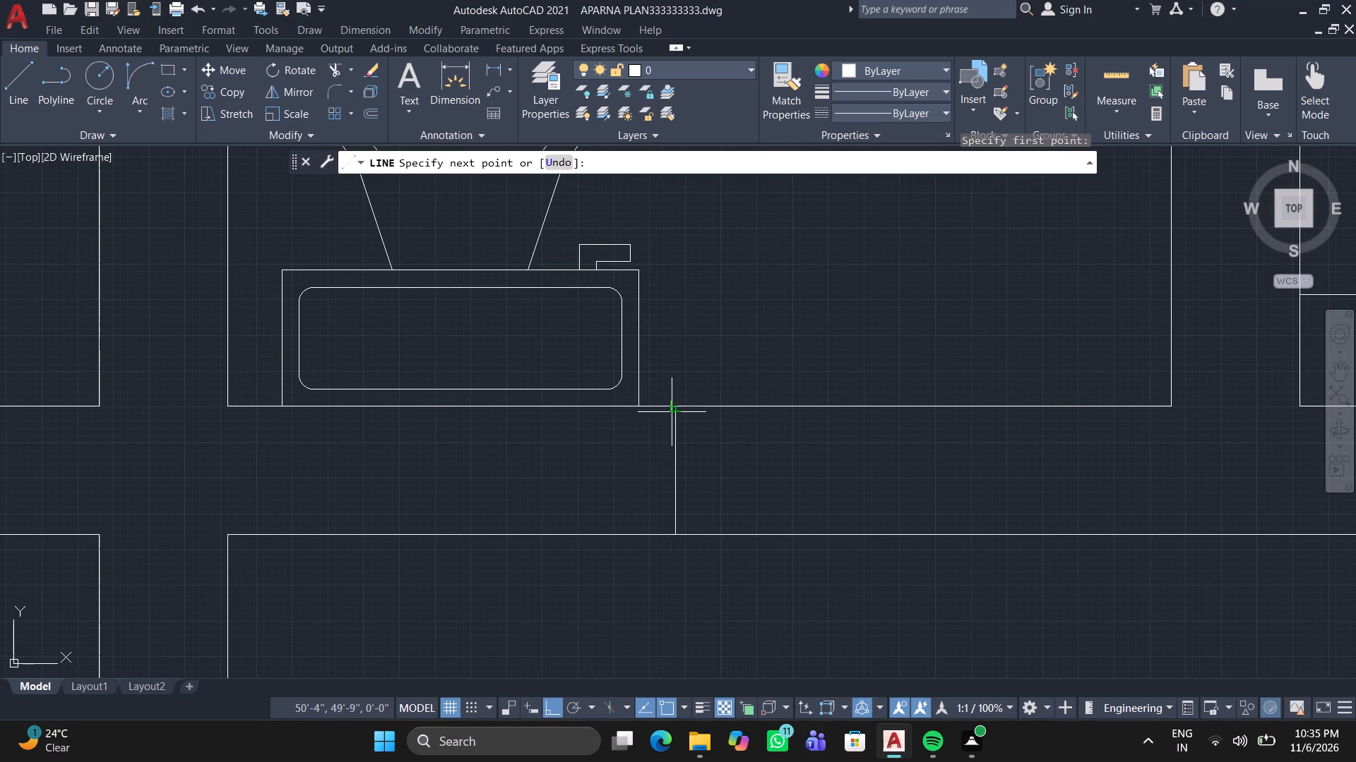
click(670, 408)
click(1052, 404)
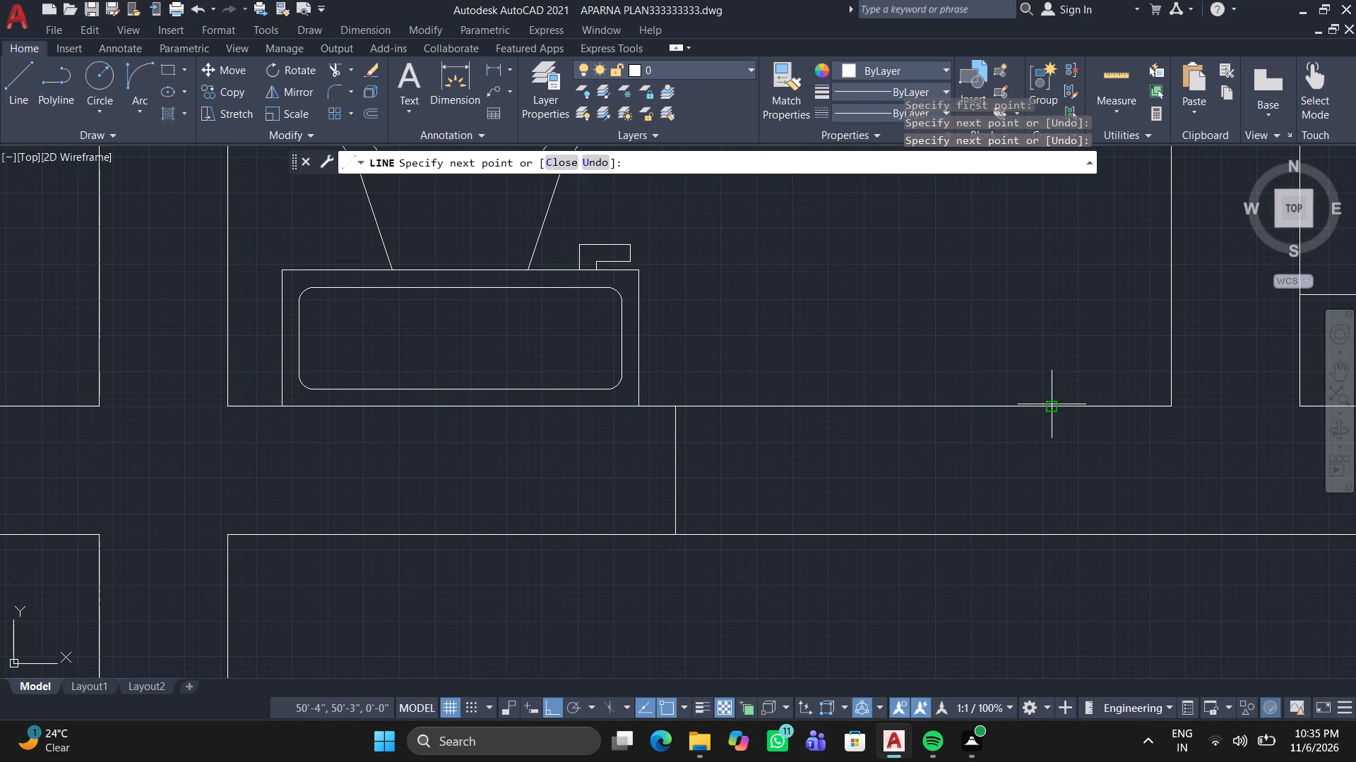
click(1047, 532)
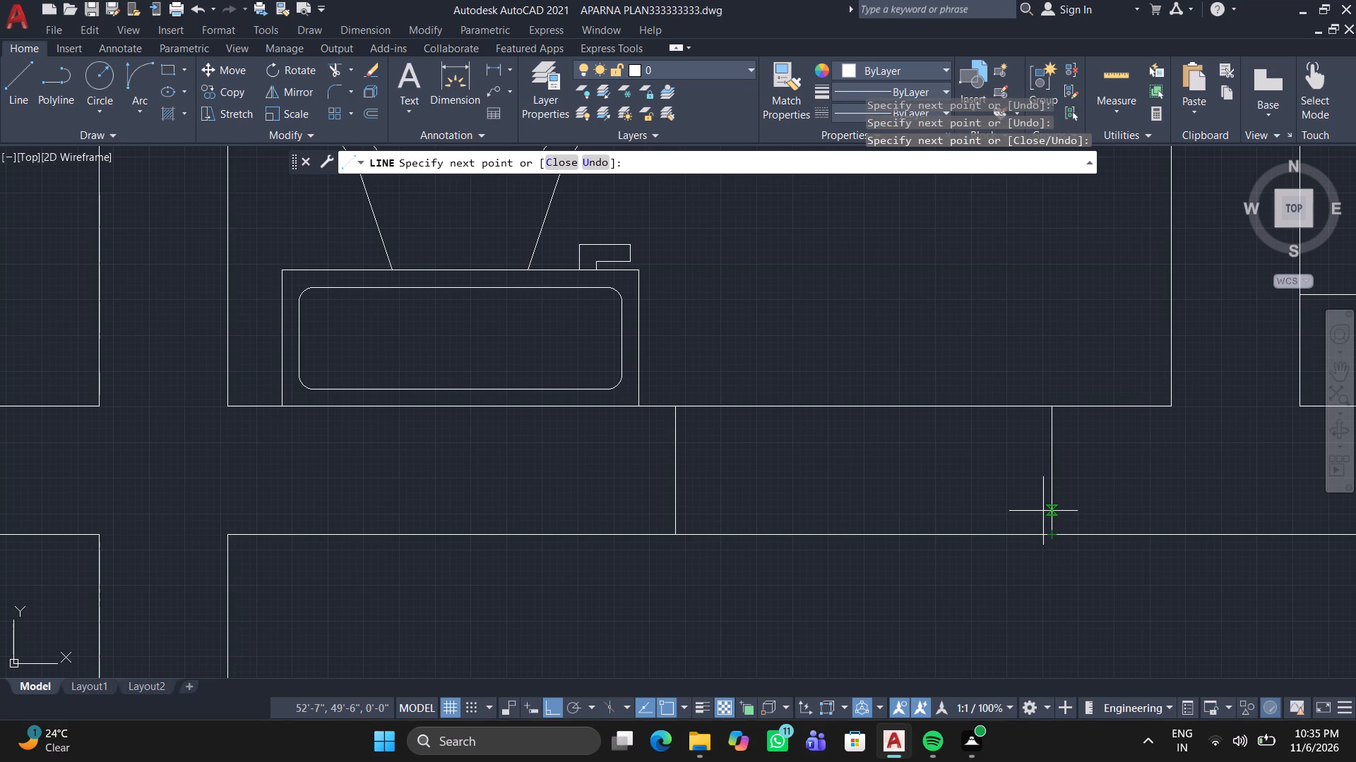
Draw three parallel horizontal lines between the end lines of the M.TOILET window opening.
click(1043, 507)
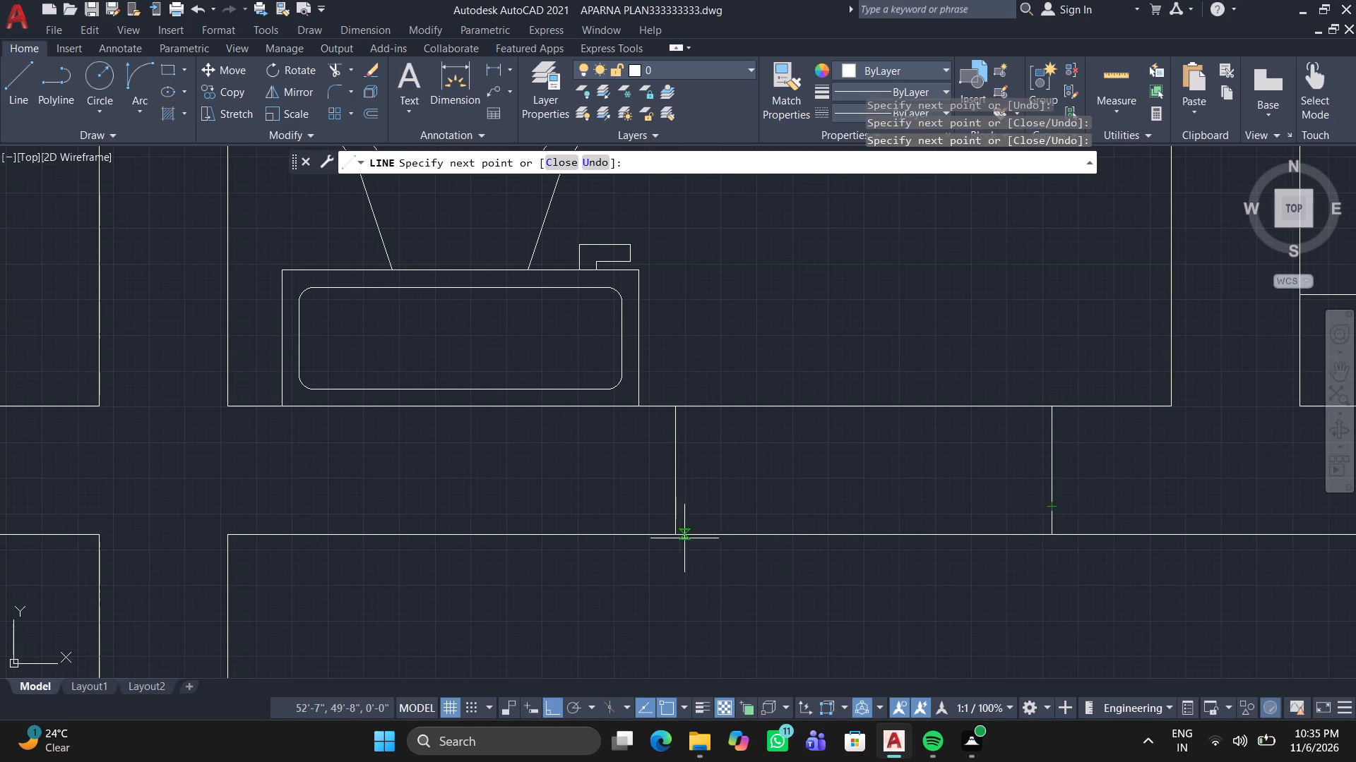
click(673, 512)
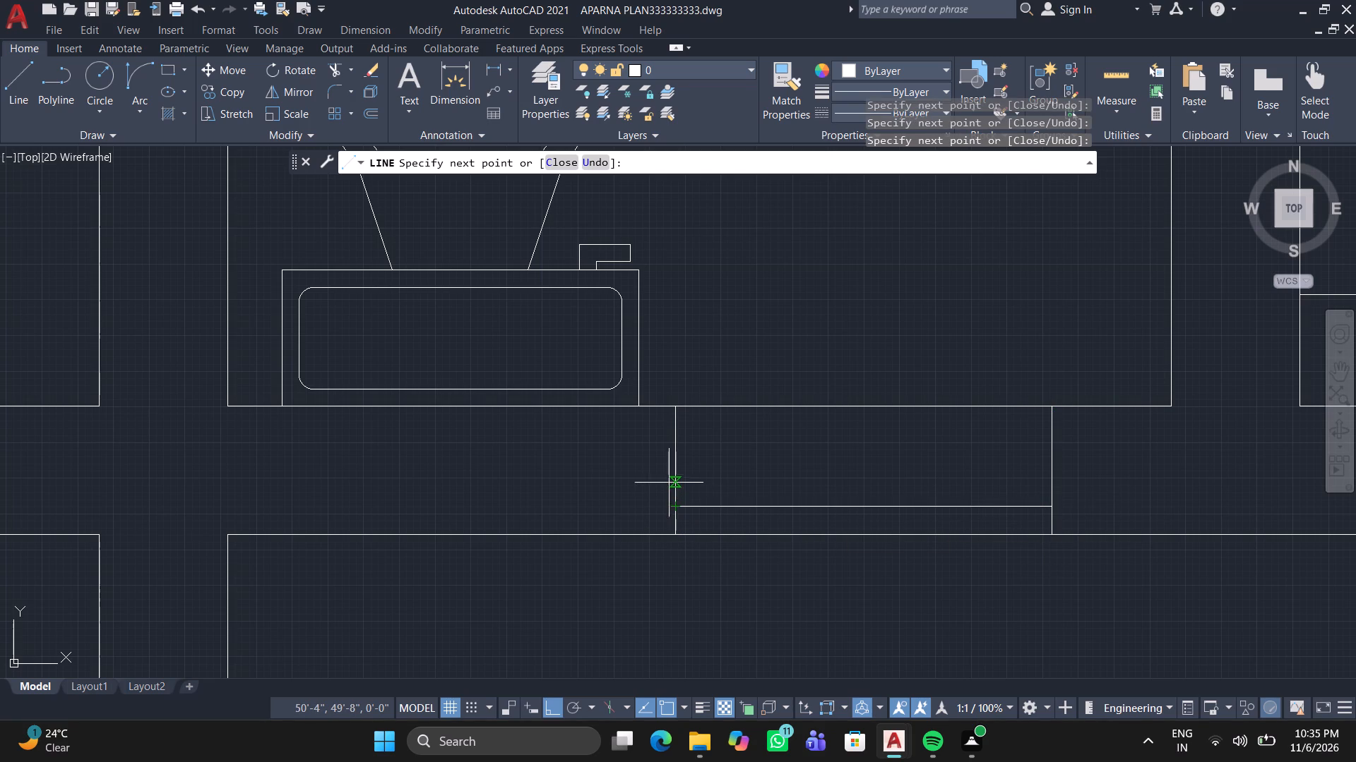
click(673, 473)
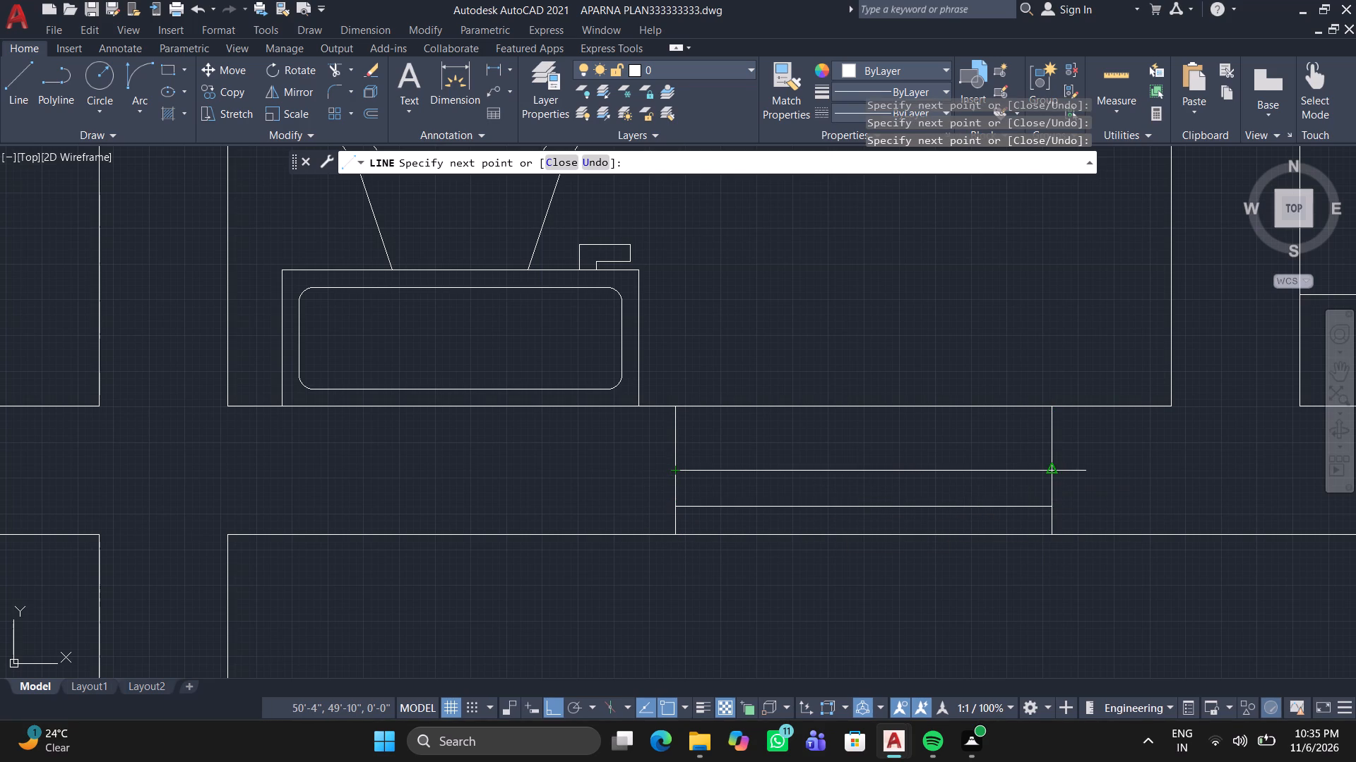
click(1053, 472)
click(1056, 436)
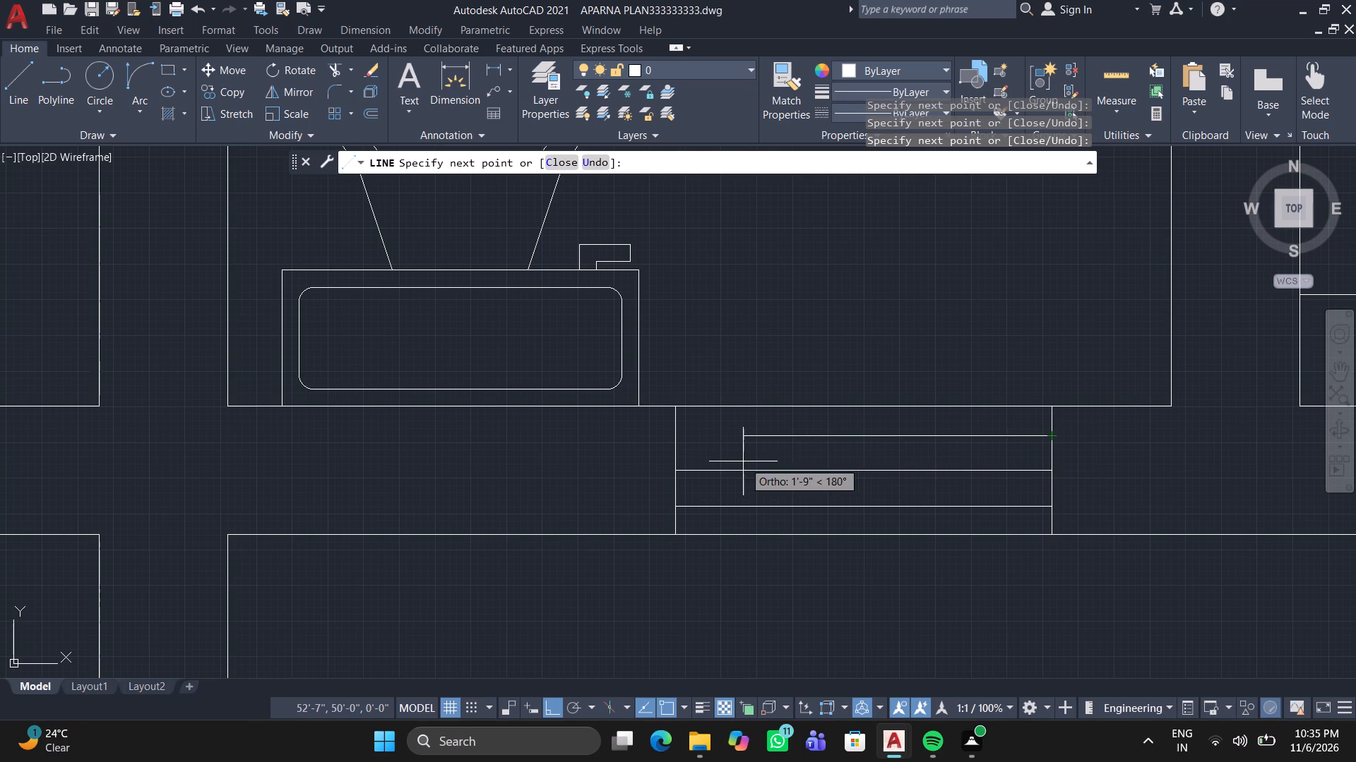
click(676, 440)
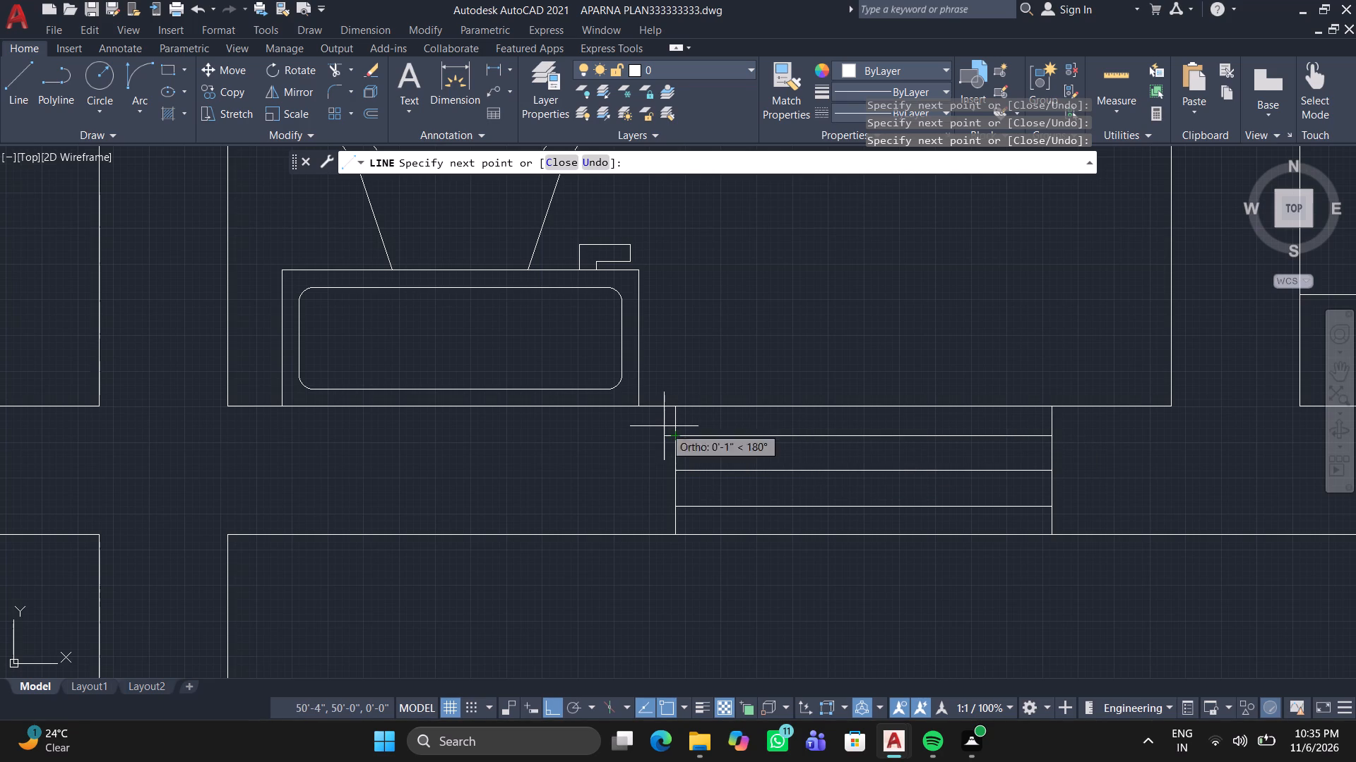
key(Return)
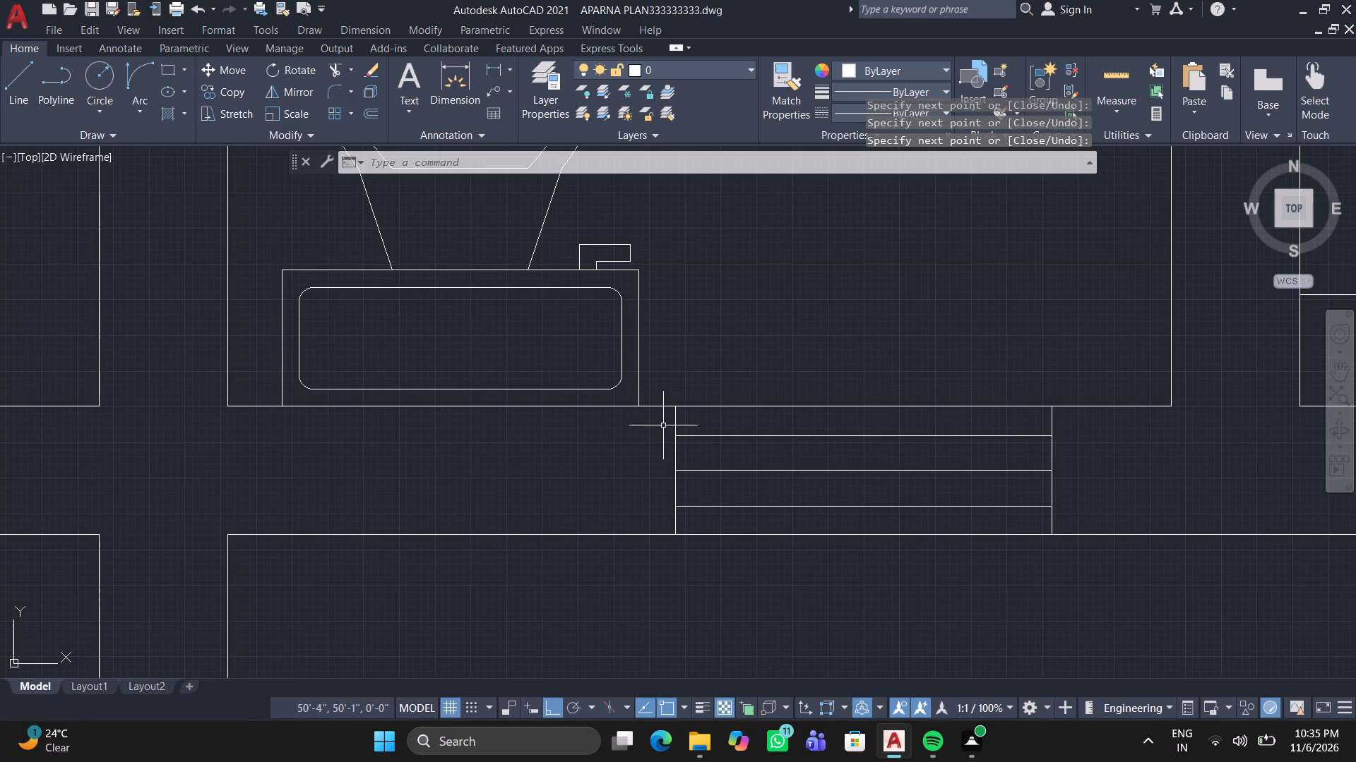
Draw a stepped line across the rectangle below M.TOILET, near its west side: about 1'-5" up, 10" across, then up to the top edge.
scroll(705, 461, down, 3)
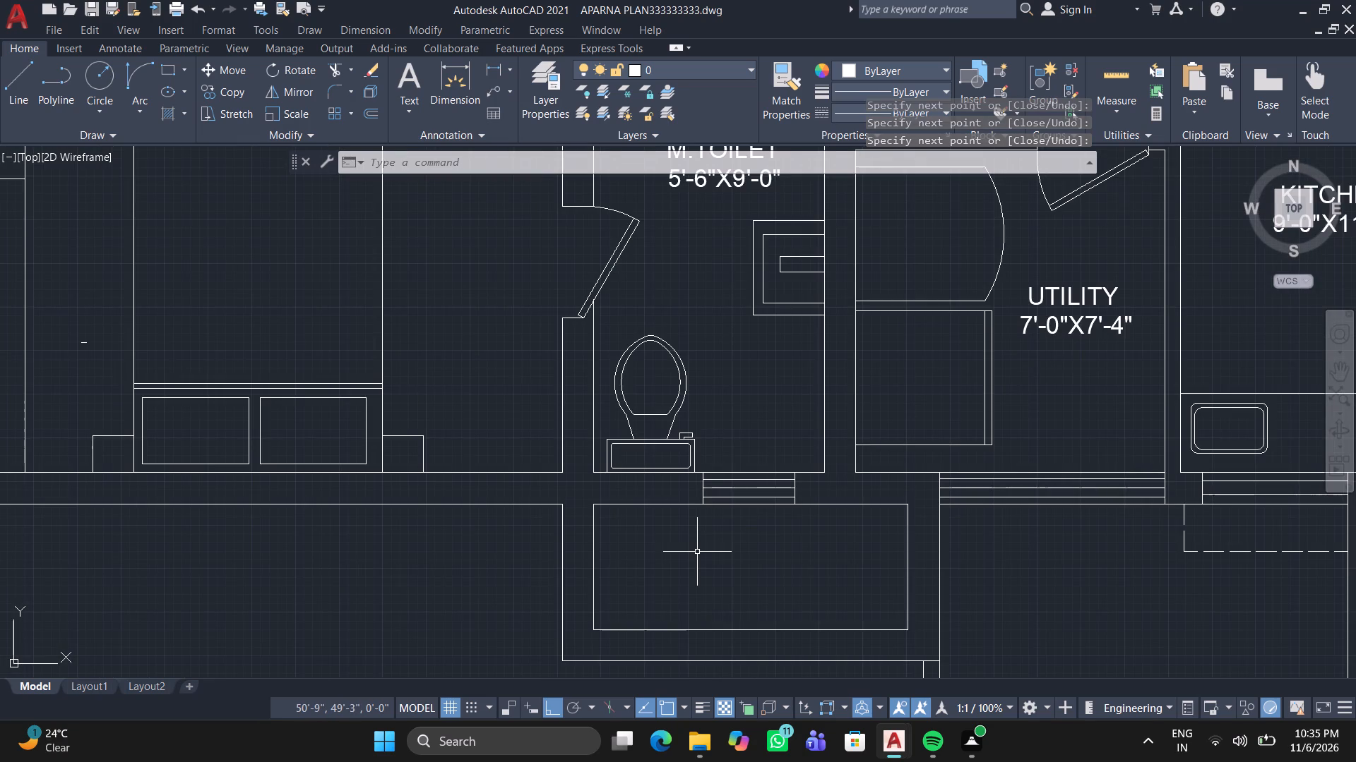
click(11, 71)
scroll(650, 643, up, 1)
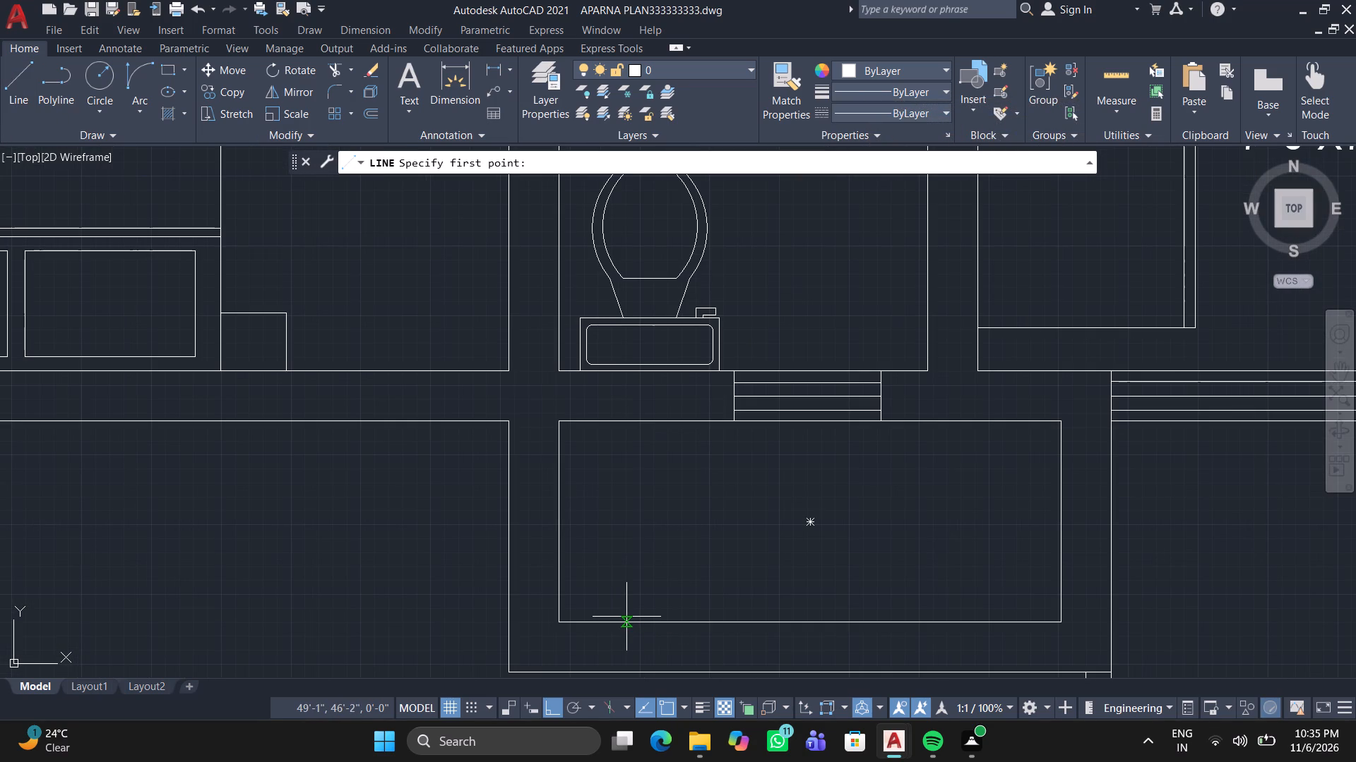
double_click(626, 617)
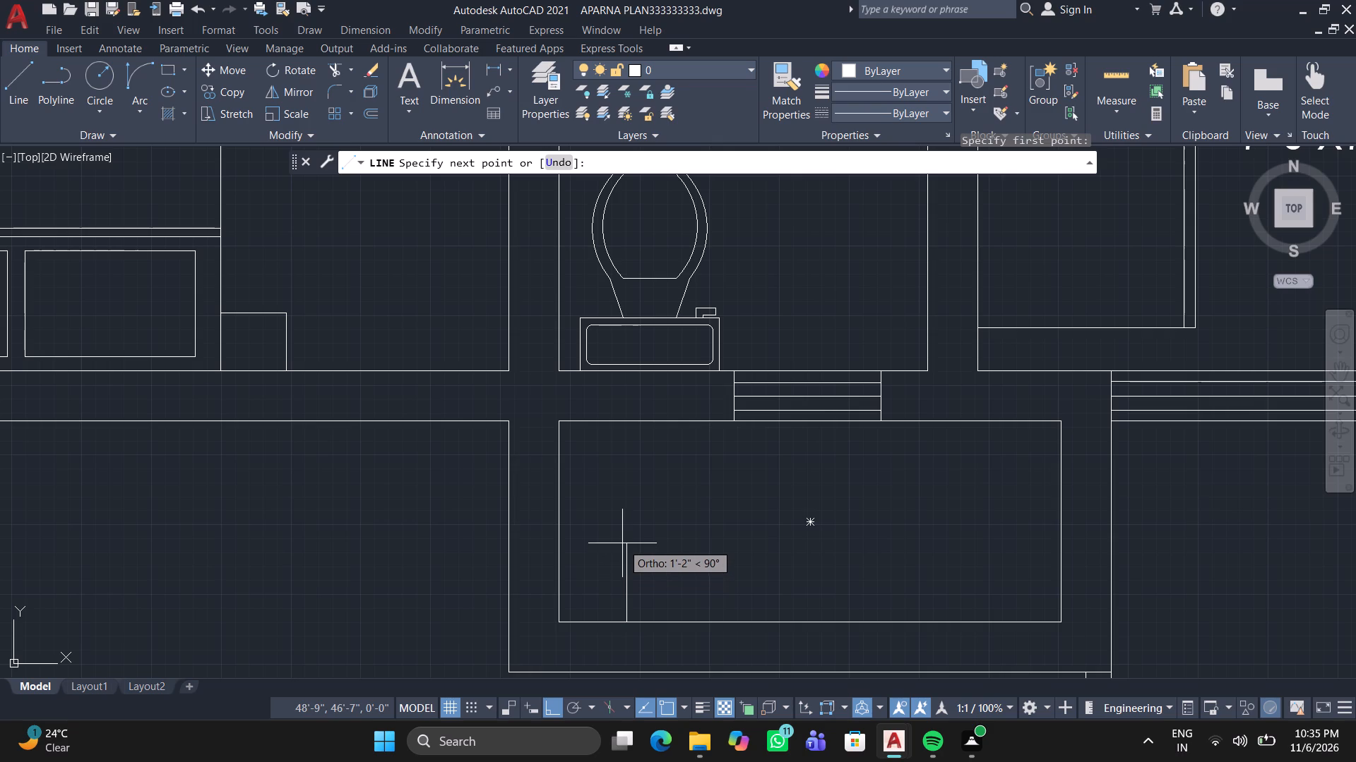
click(622, 543)
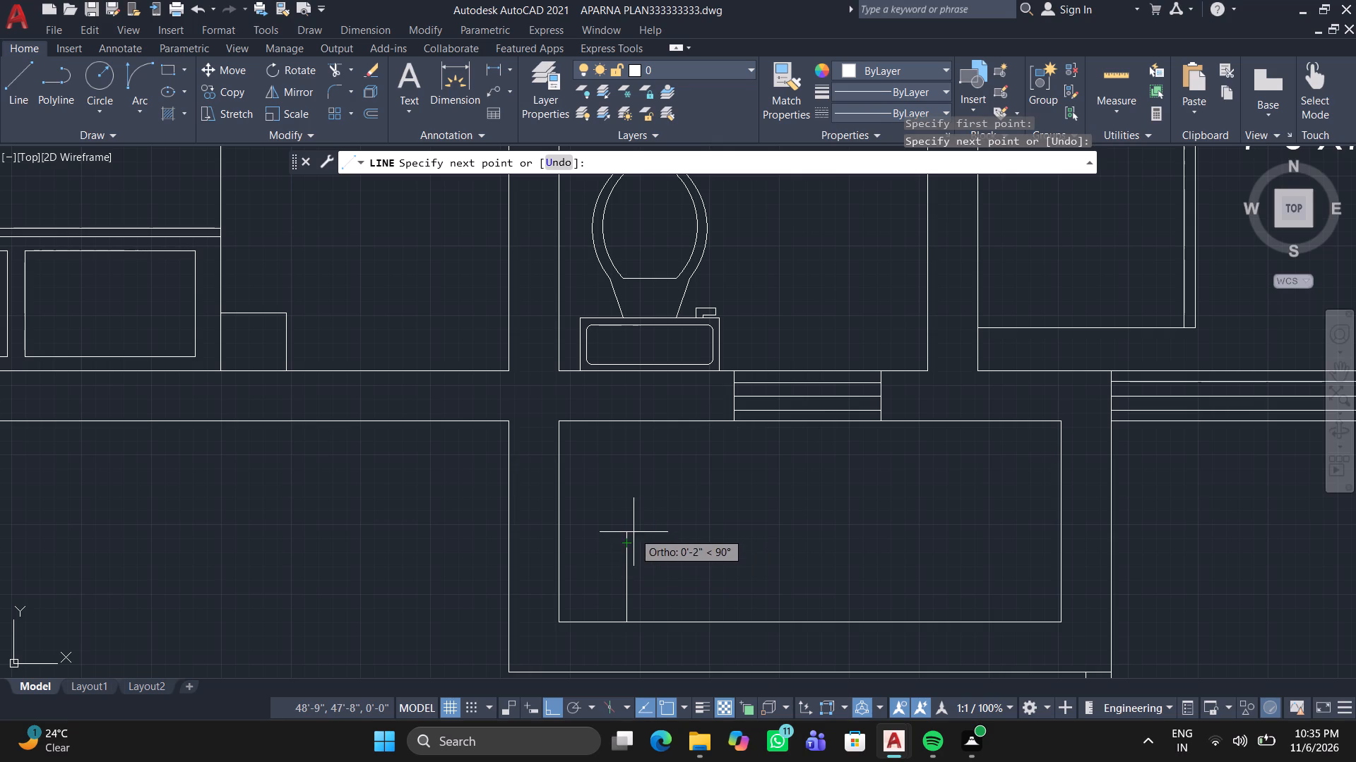
click(628, 527)
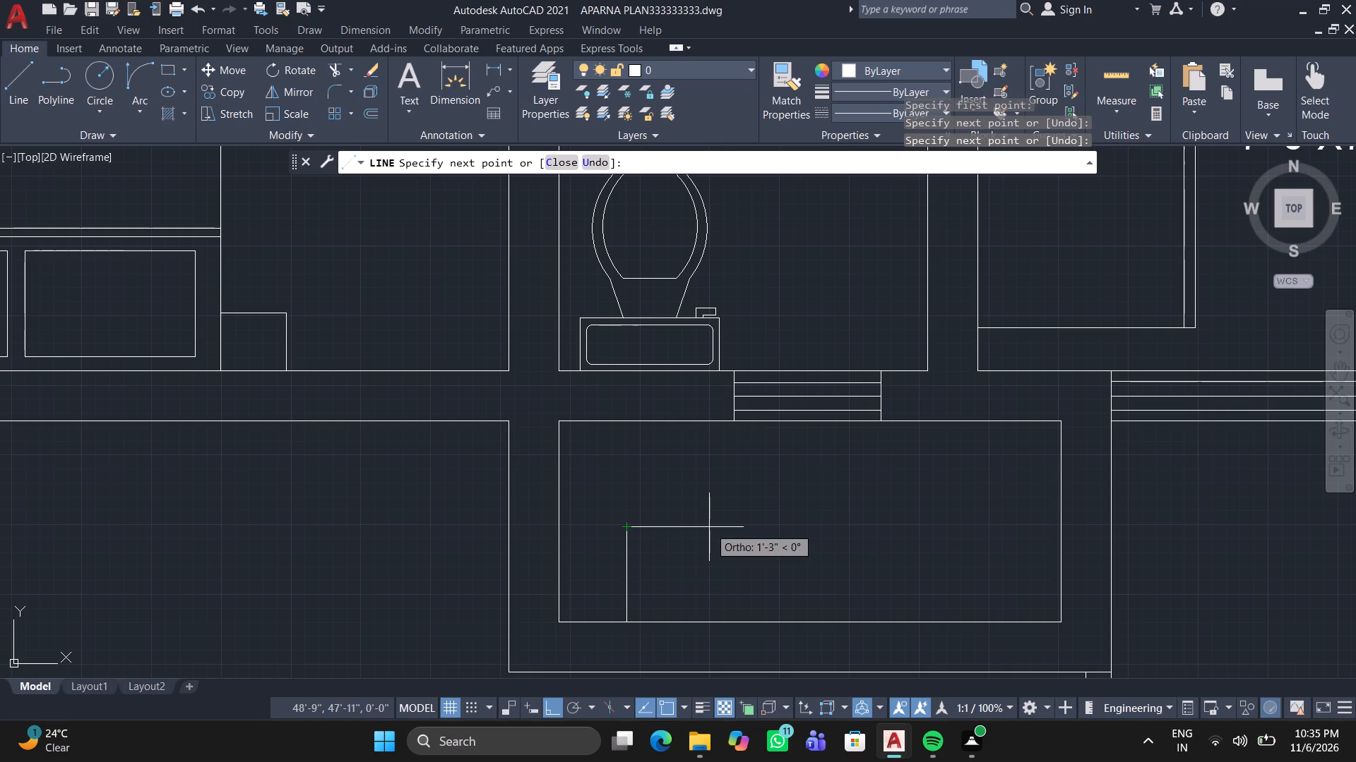
drag(680, 527, 679, 502)
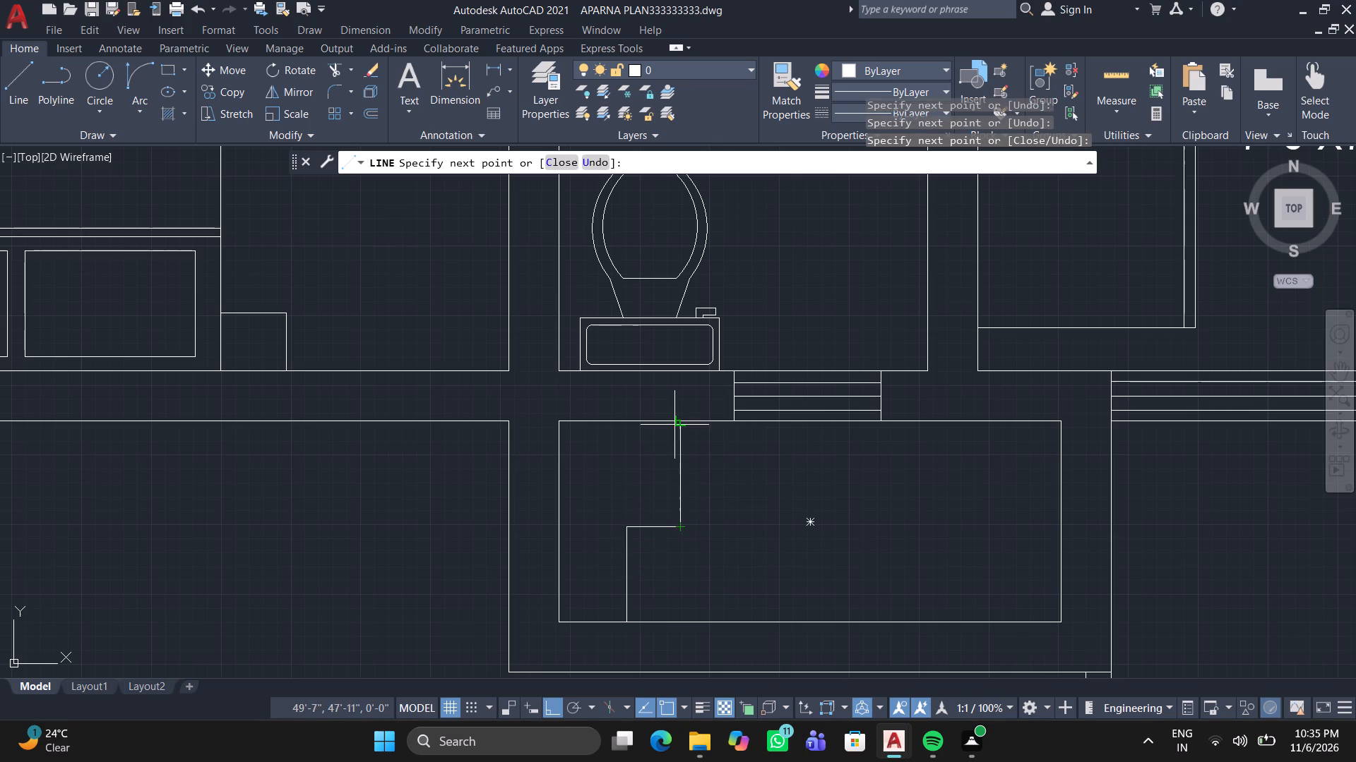
click(674, 424)
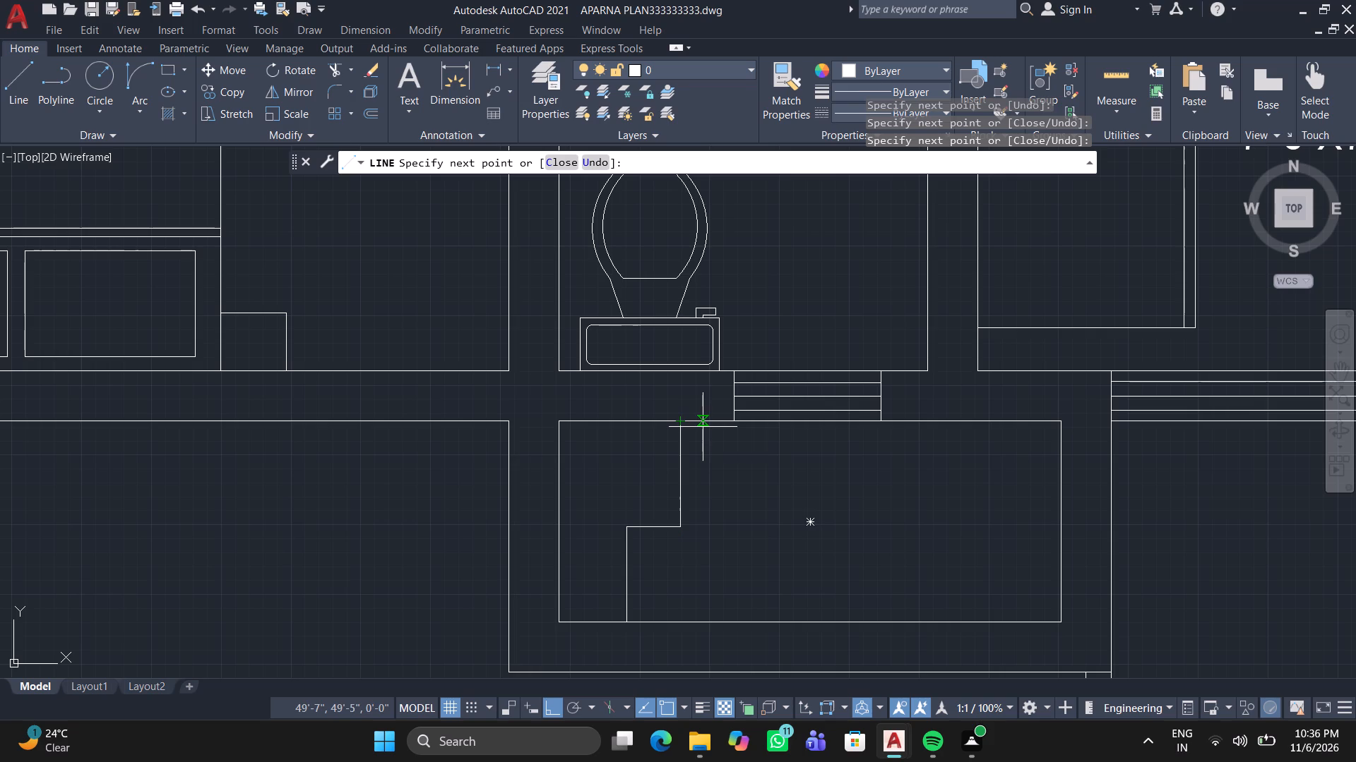
Draw a second stepped line parallel to the first, about 4" to its east, from the rectangle's top edge back to its bottom edge.
click(703, 427)
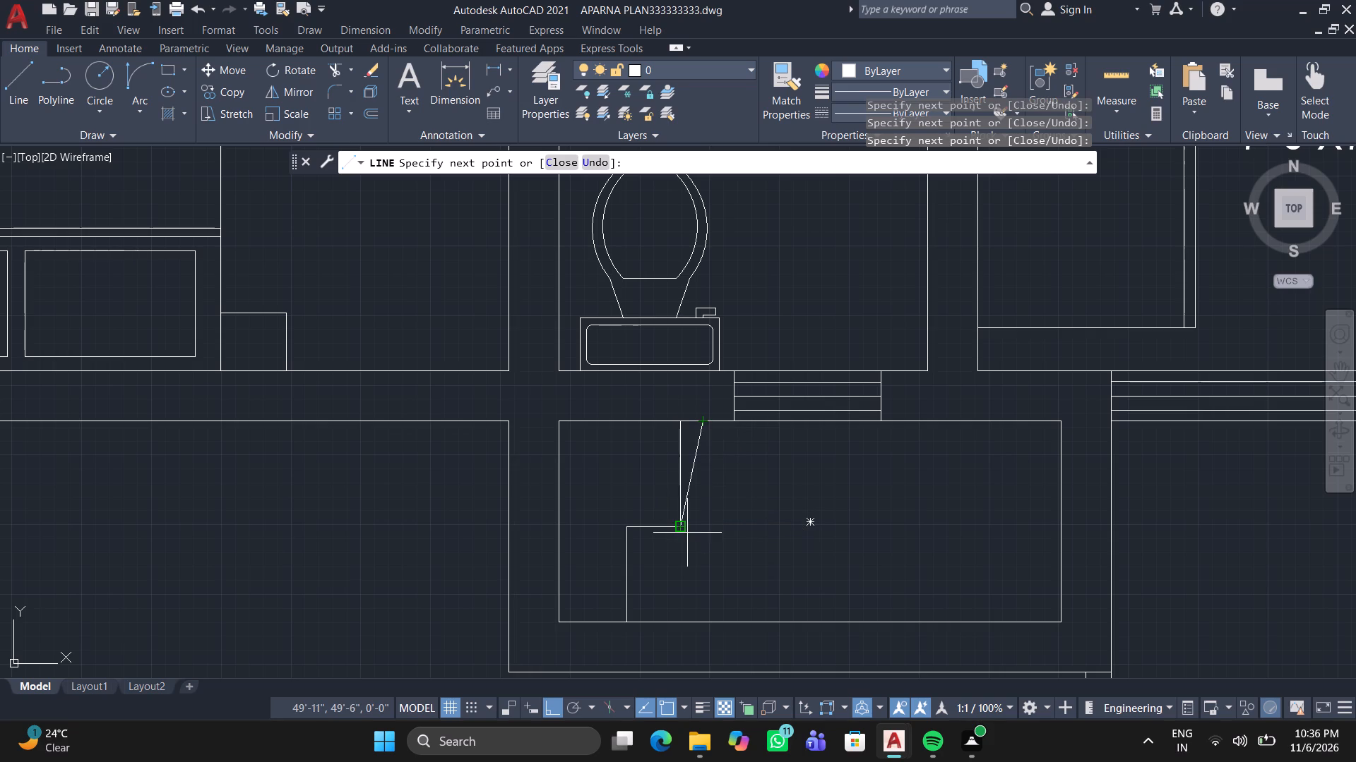
click(687, 545)
scroll(656, 548, up, 3)
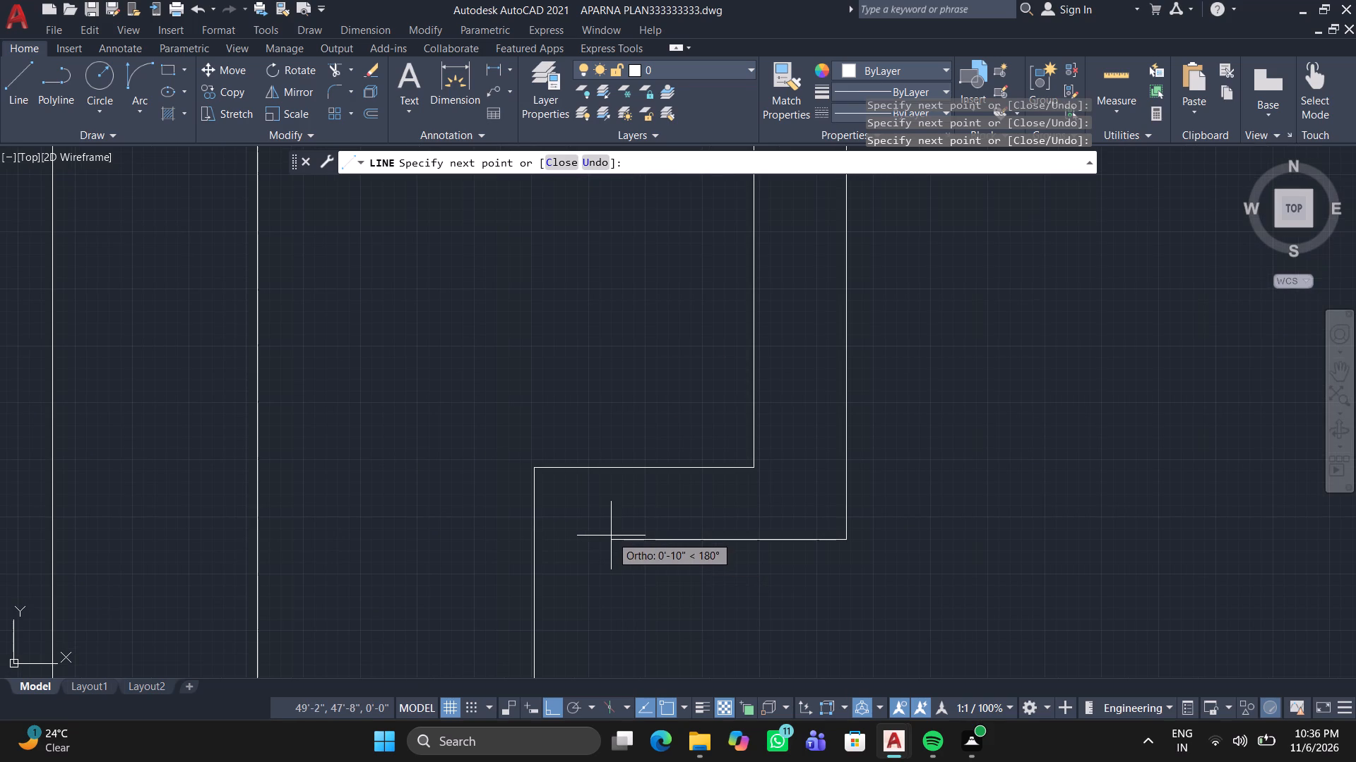
click(611, 536)
scroll(609, 620, down, 1)
middle_drag(609, 621, 696, 421)
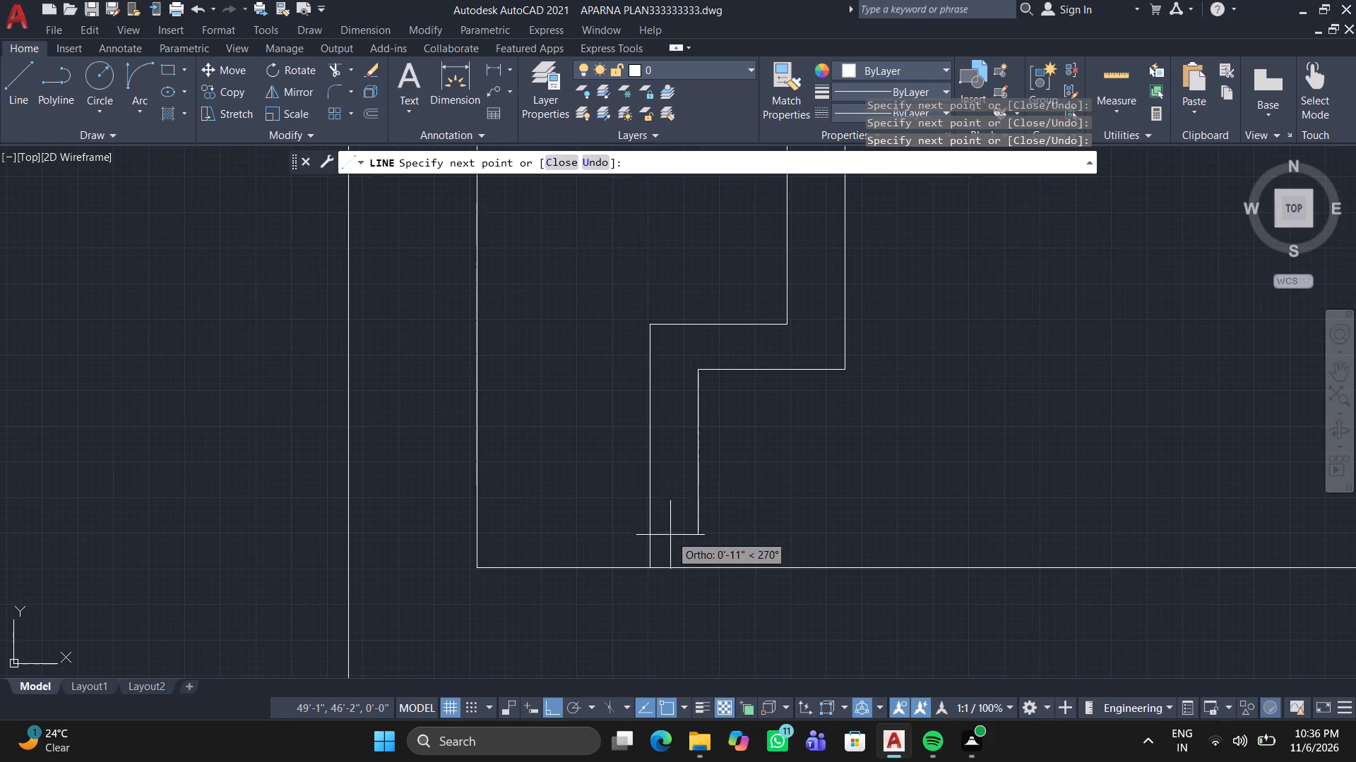
click(700, 563)
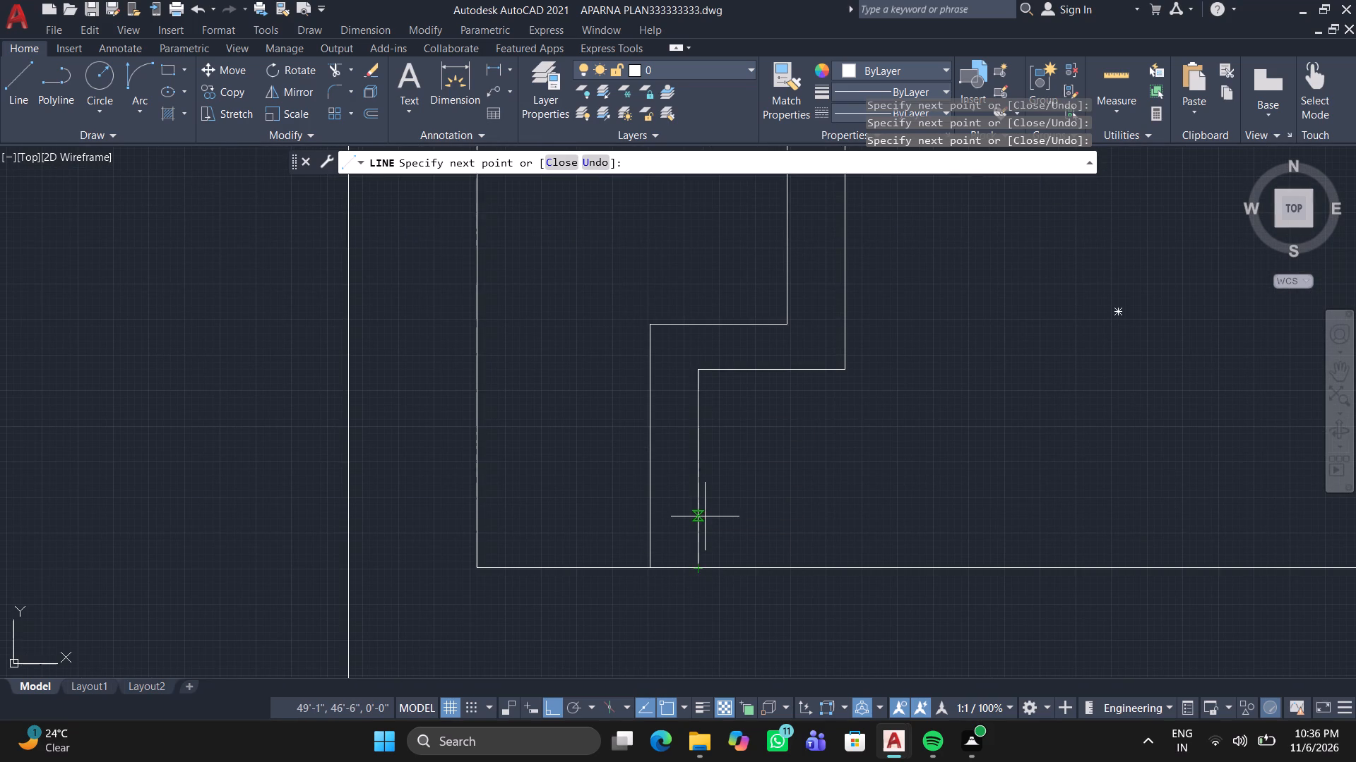
key(space)
Draw a full-height vertical line across the rectangle below M.TOILET, just east of the toilet window.
scroll(705, 516, down, 3)
middle_drag(776, 555, 621, 593)
click(22, 71)
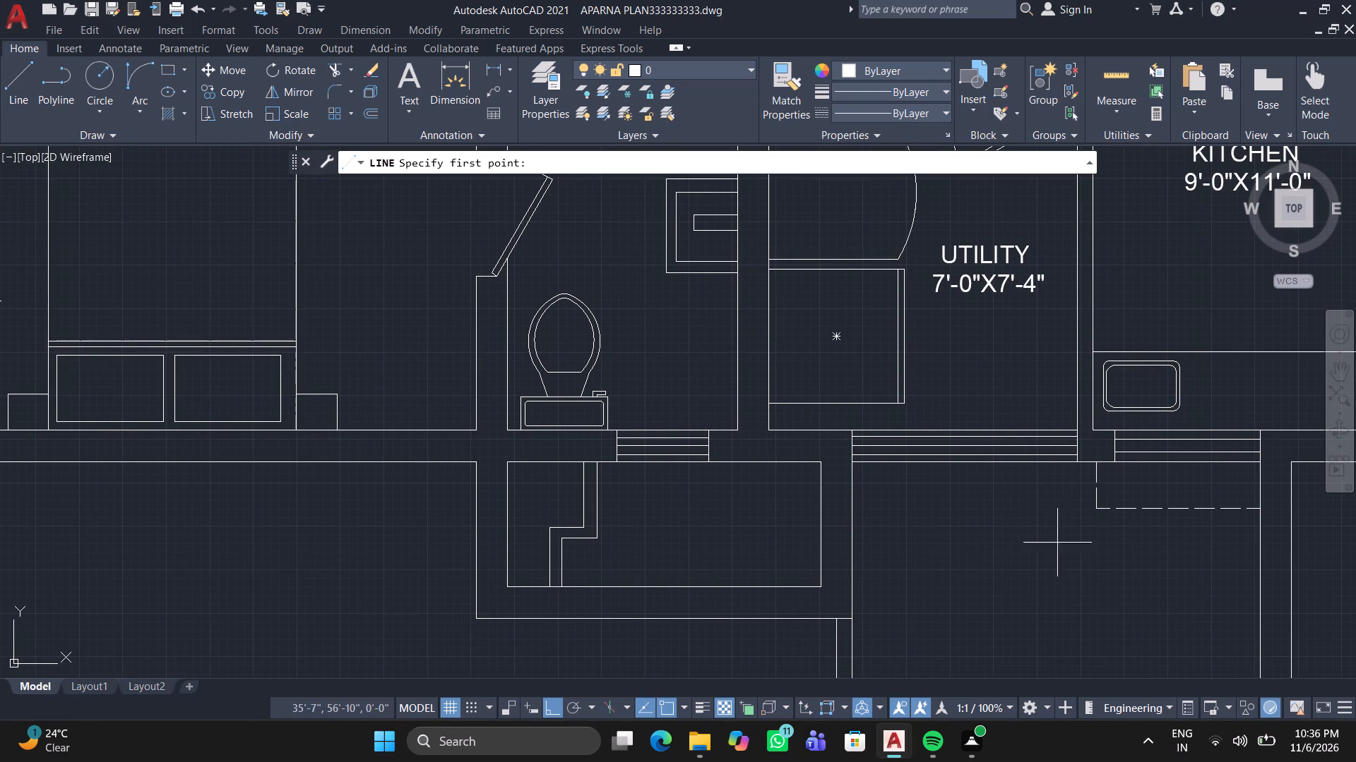
click(737, 468)
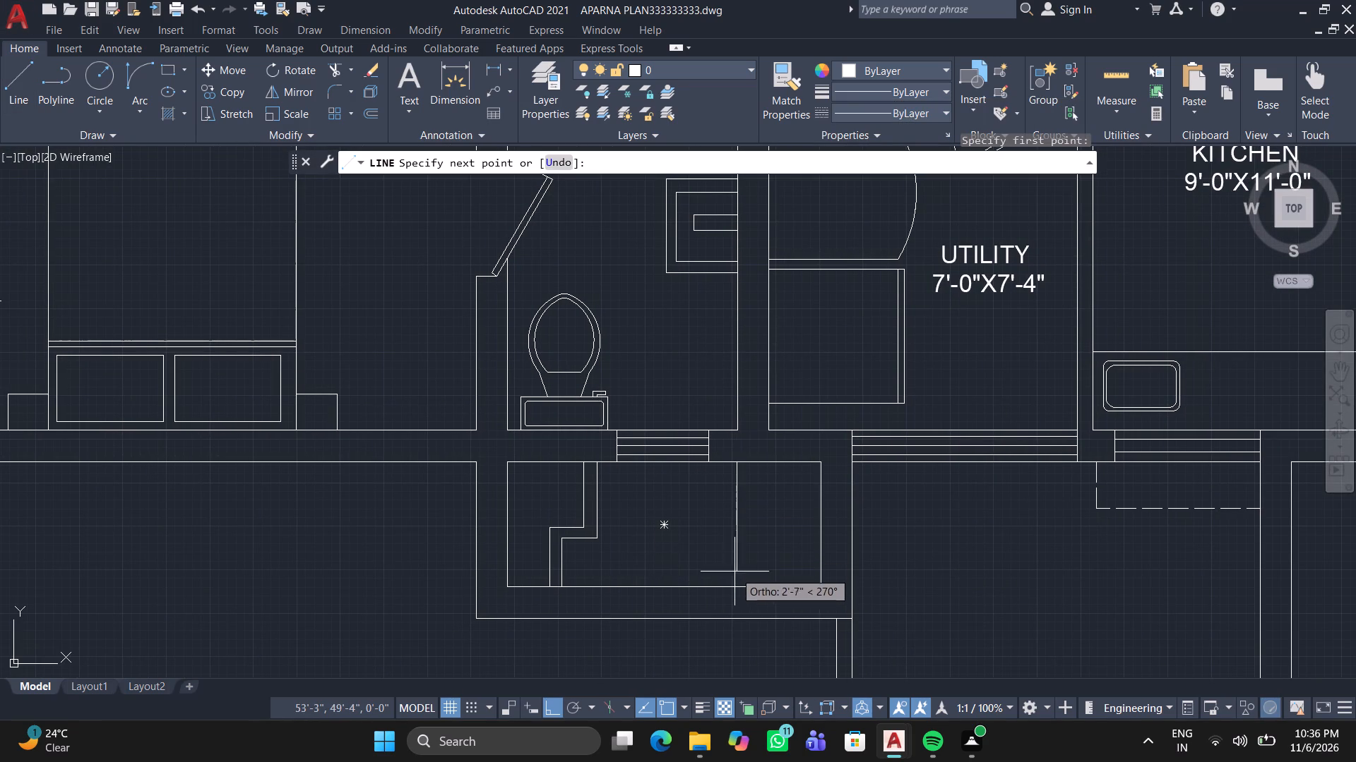
click(730, 590)
right_click(730, 591)
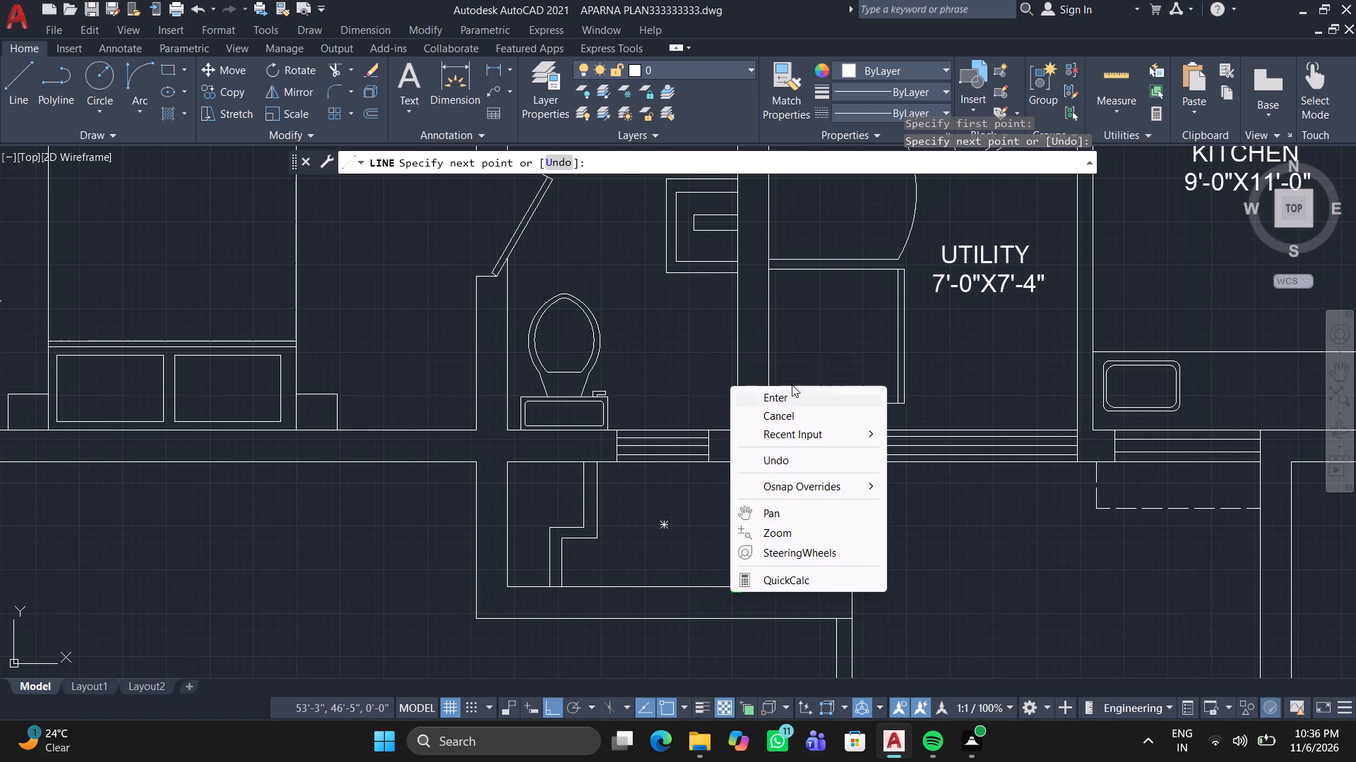
click(788, 401)
Draw two parallel horizontal lines from the corners of the stepped outline to the rectangle's east edge.
click(0, 95)
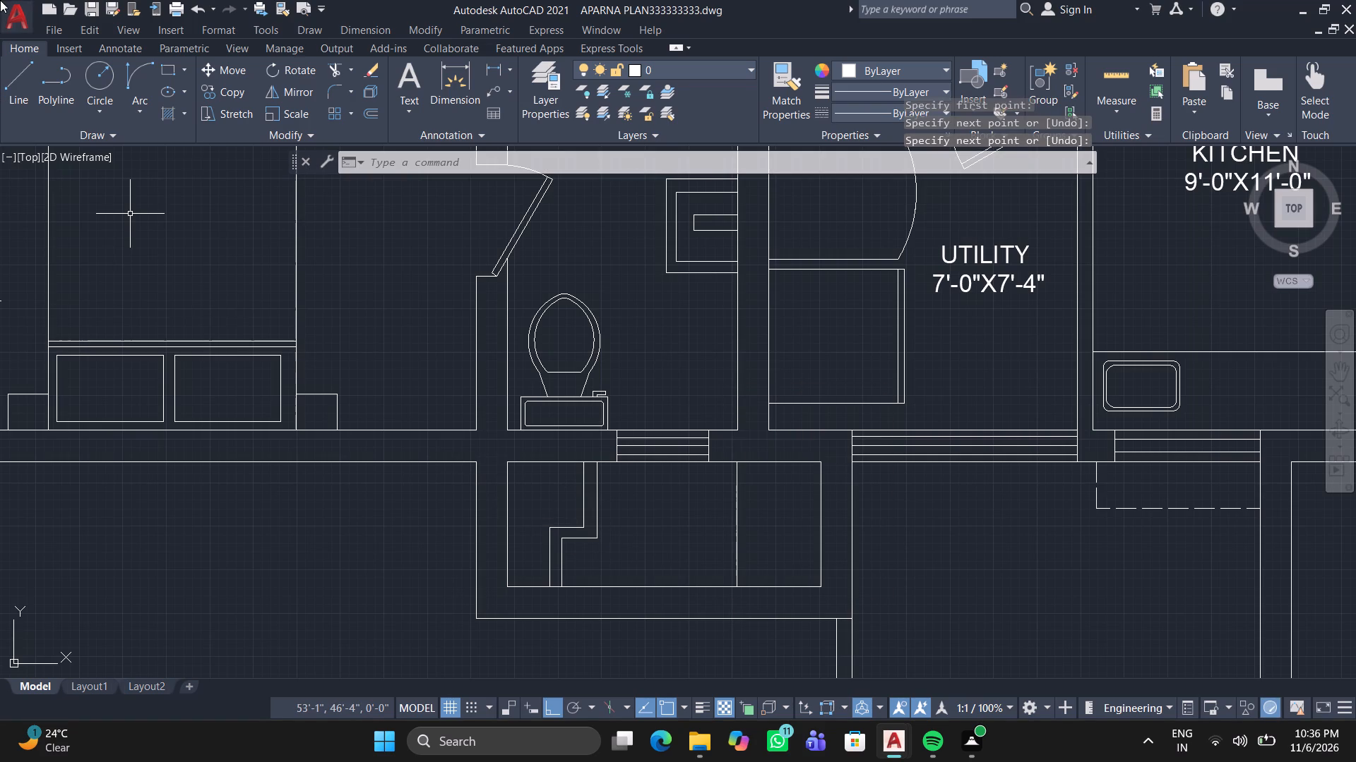
click(19, 80)
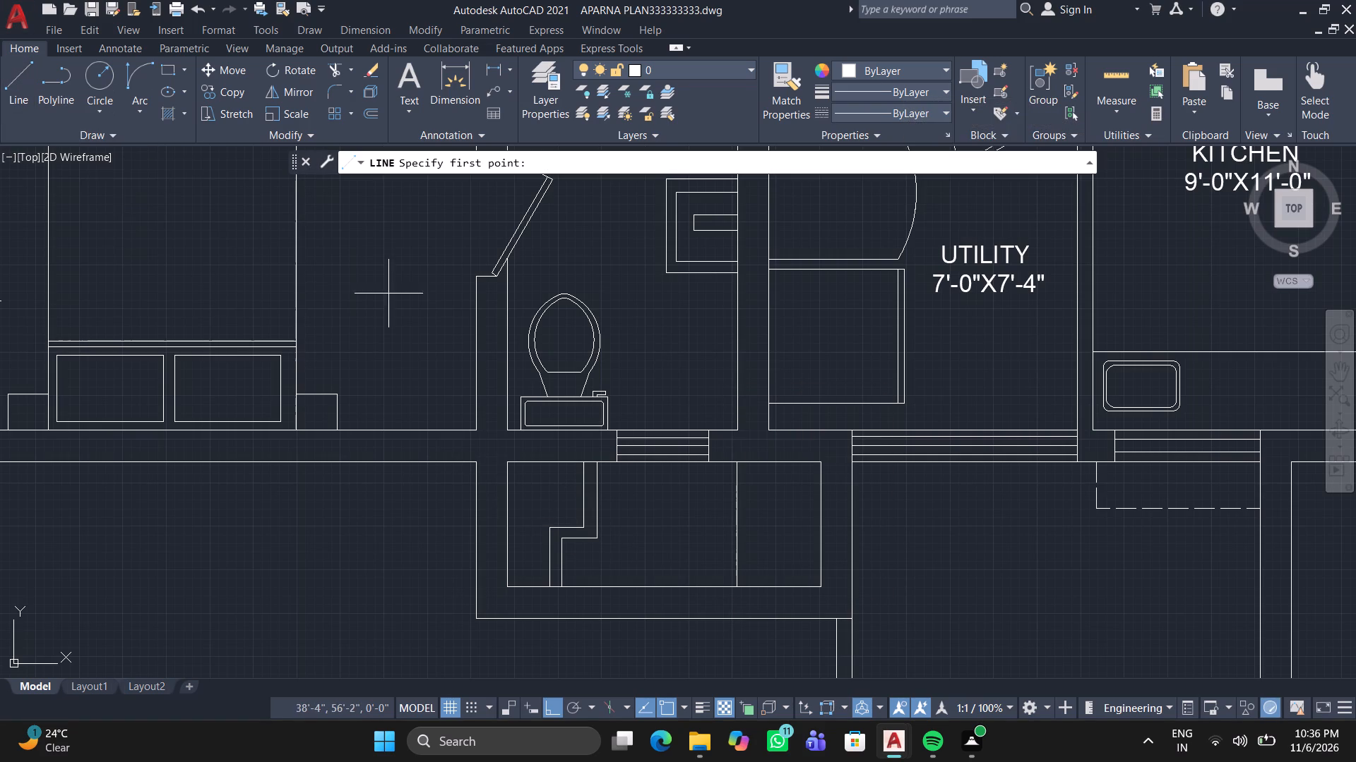
click(593, 538)
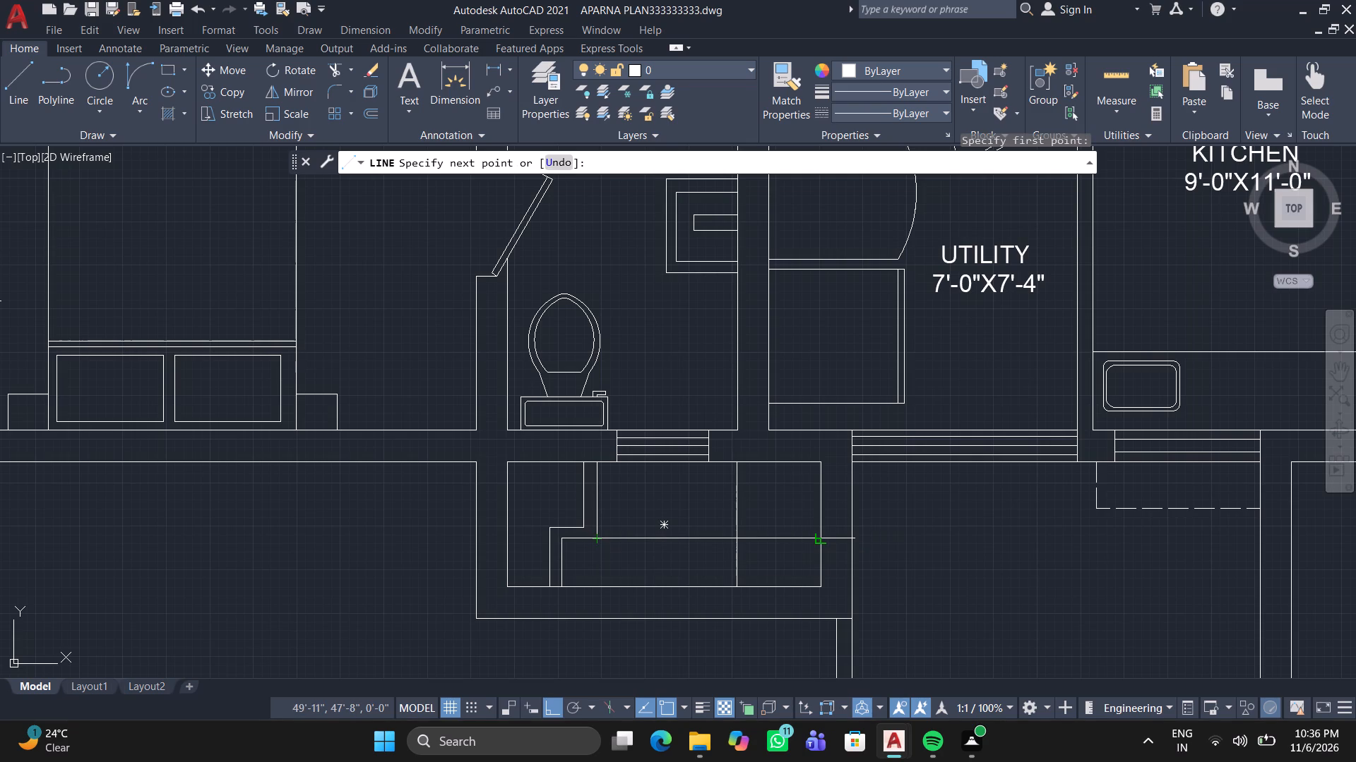
click(817, 535)
right_click(819, 535)
click(891, 346)
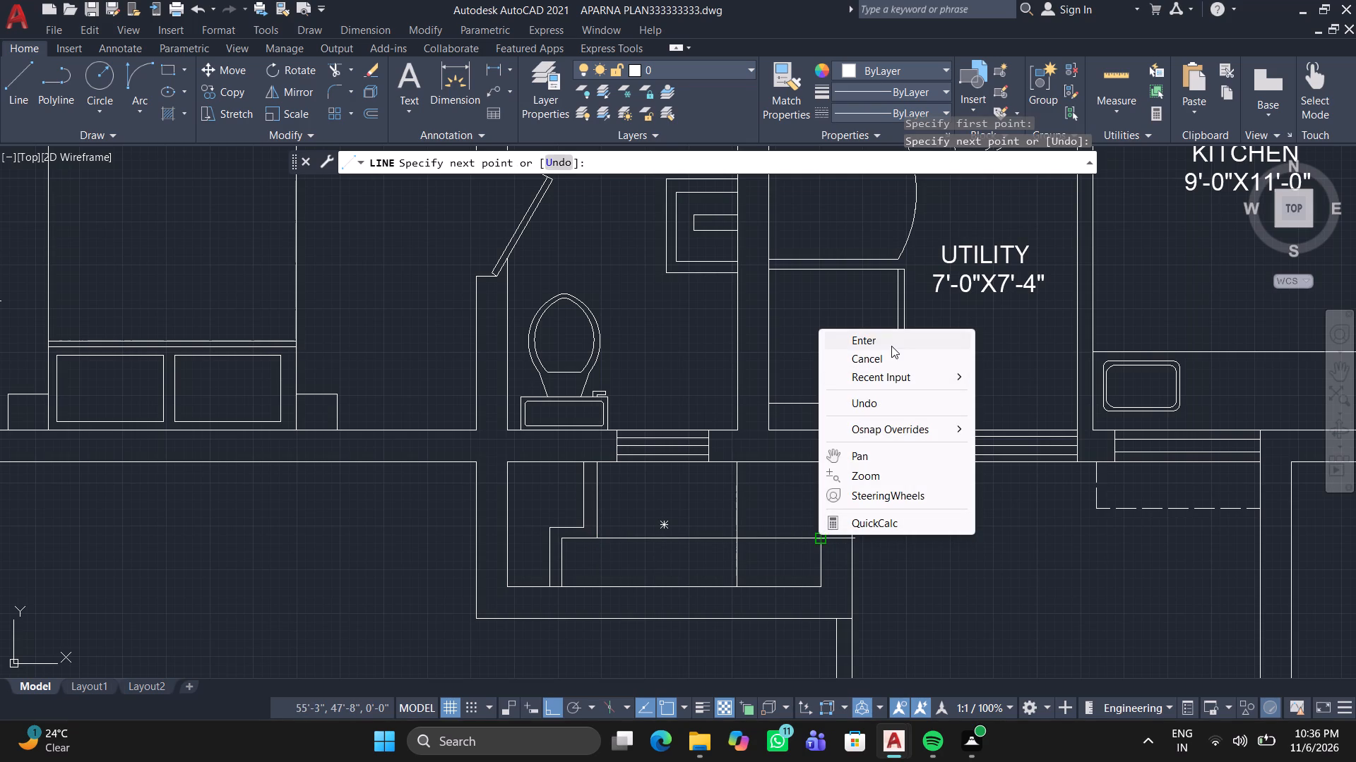
click(6, 77)
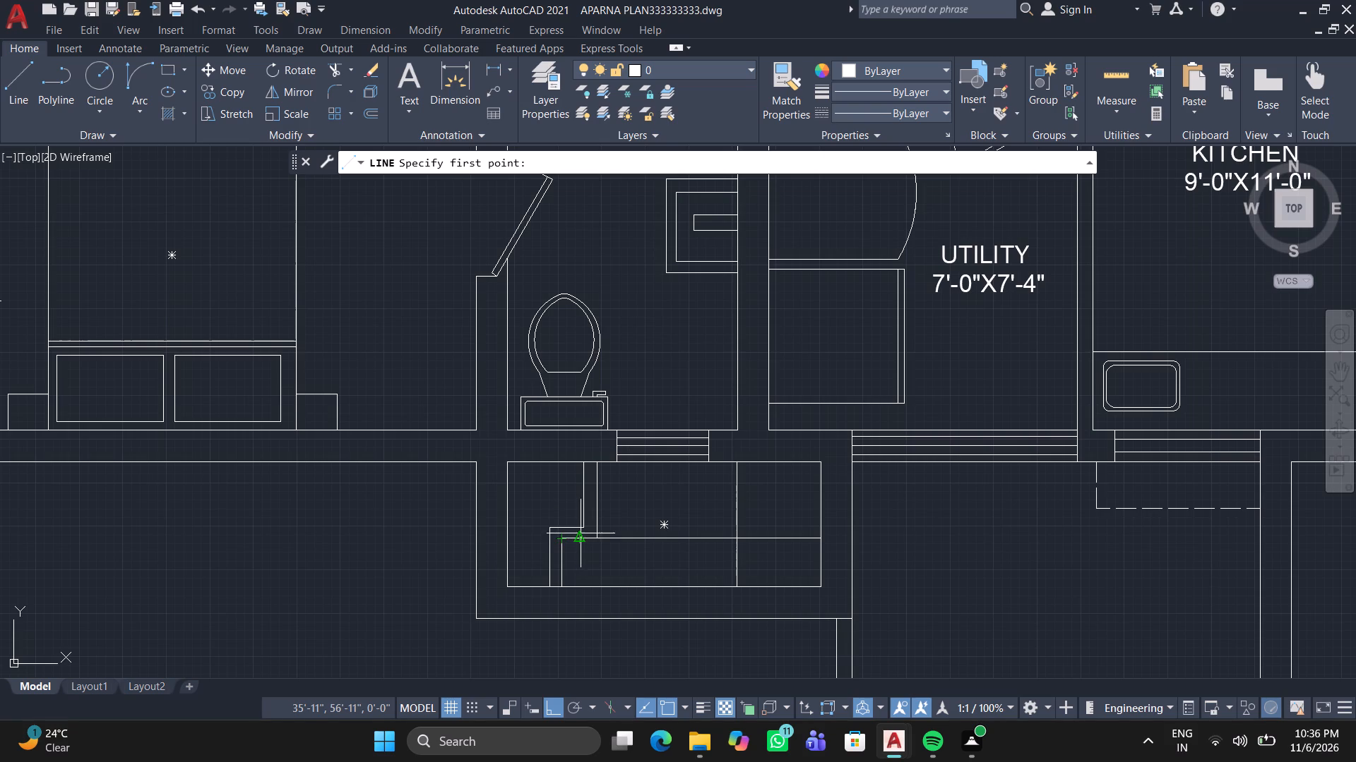
click(584, 528)
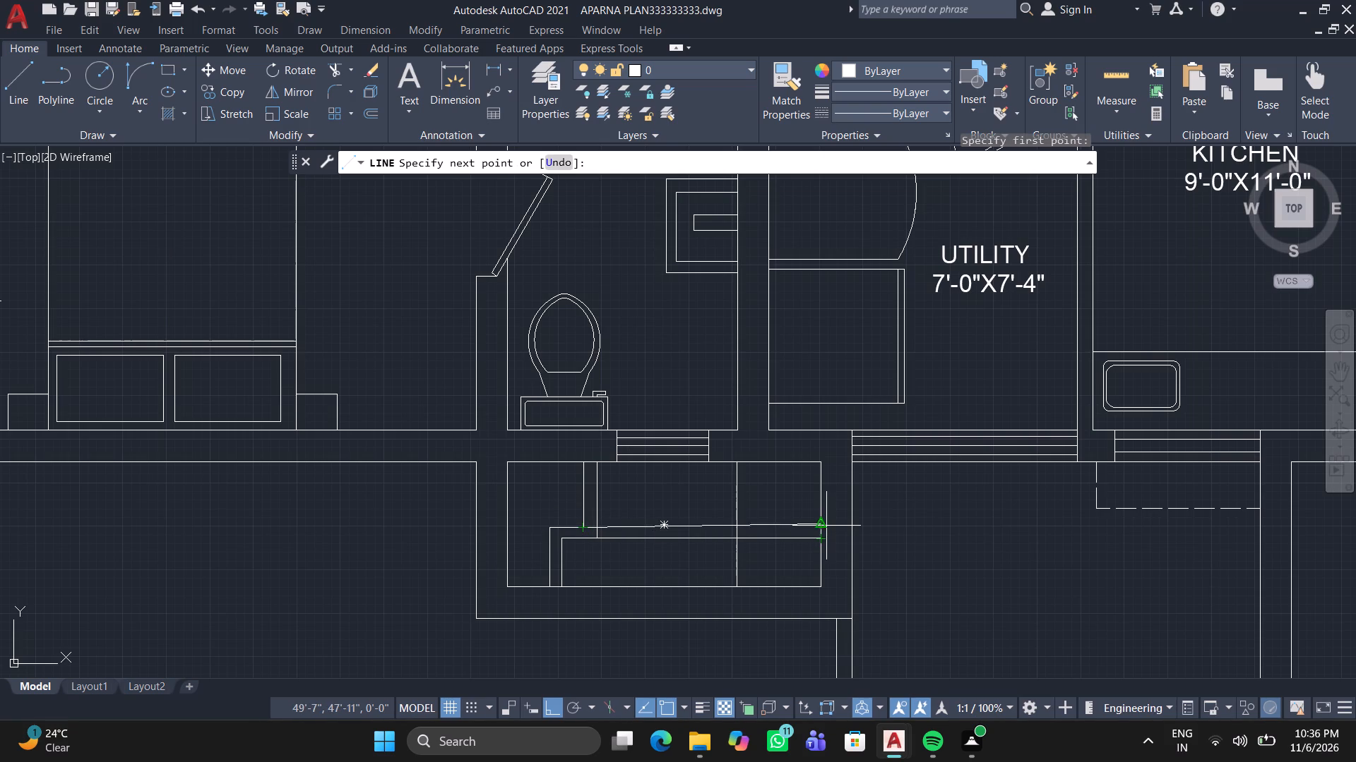
click(826, 527)
right_click(826, 527)
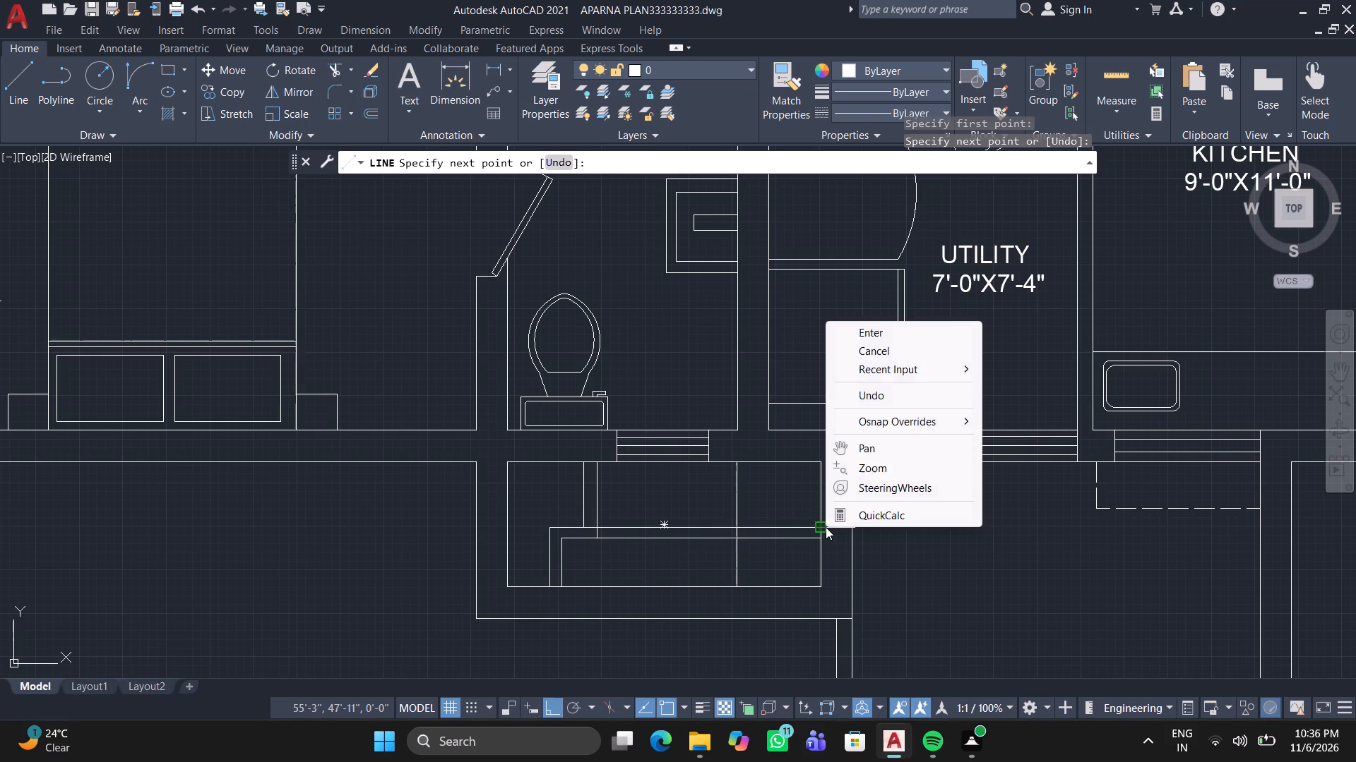
click(910, 326)
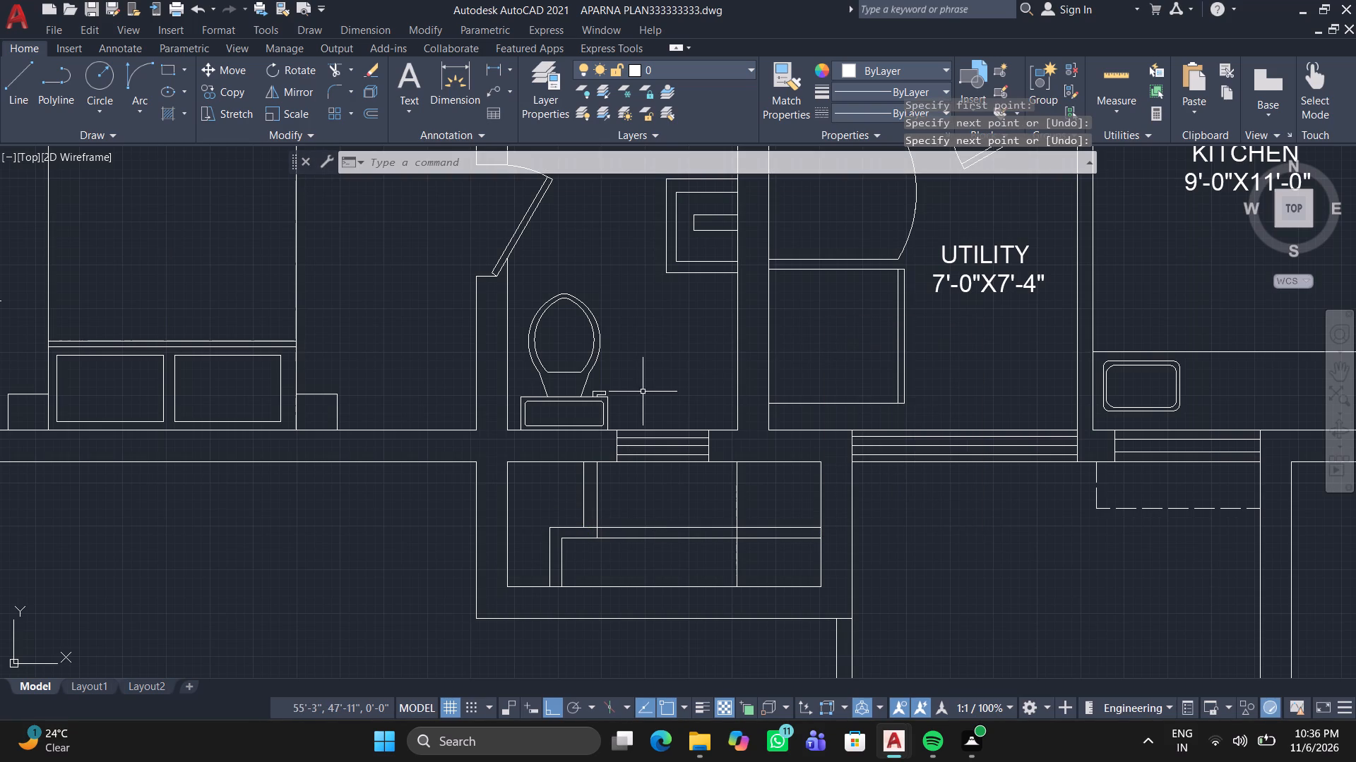
Draw a vertical line about 4" east of the full-height line, from the upper horizontal line to the rectangle's top edge.
middle_drag(639, 501, 569, 501)
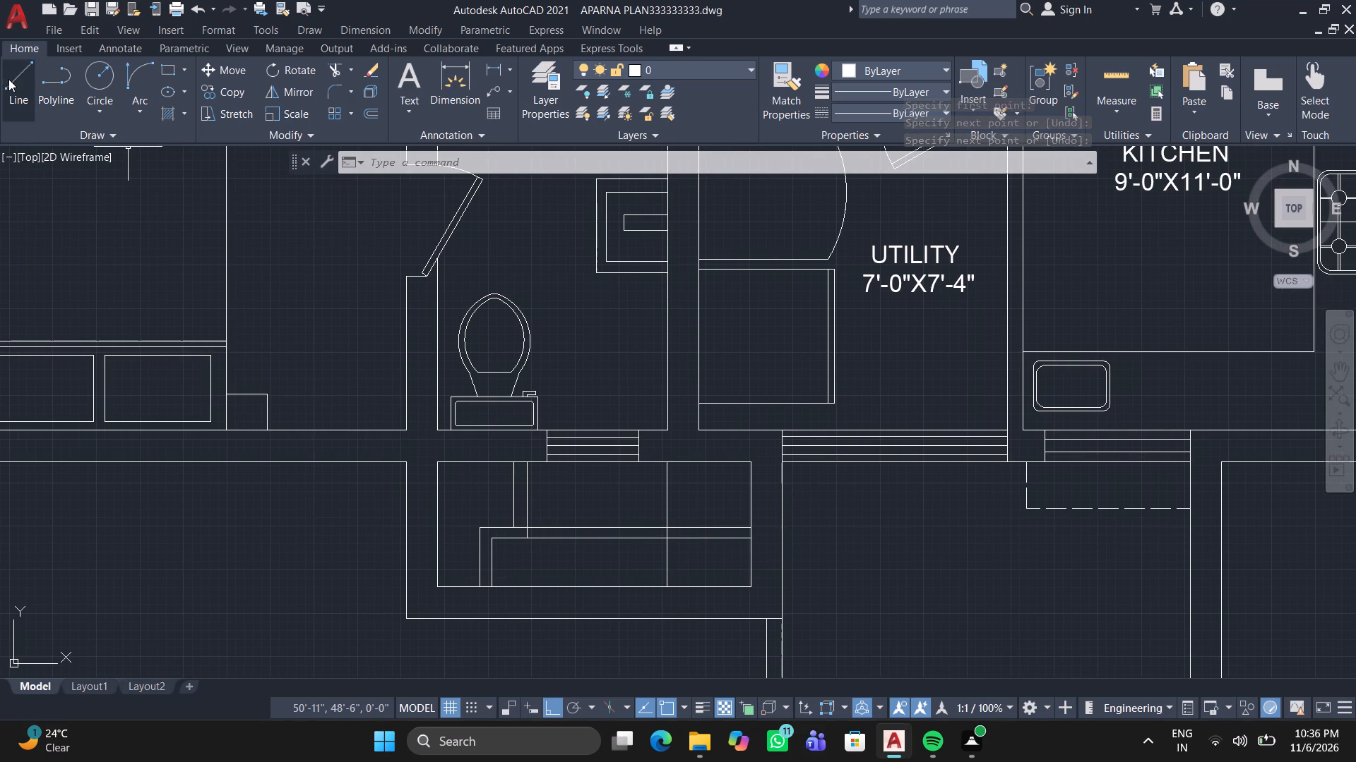
click(8, 79)
scroll(630, 528, up, 2)
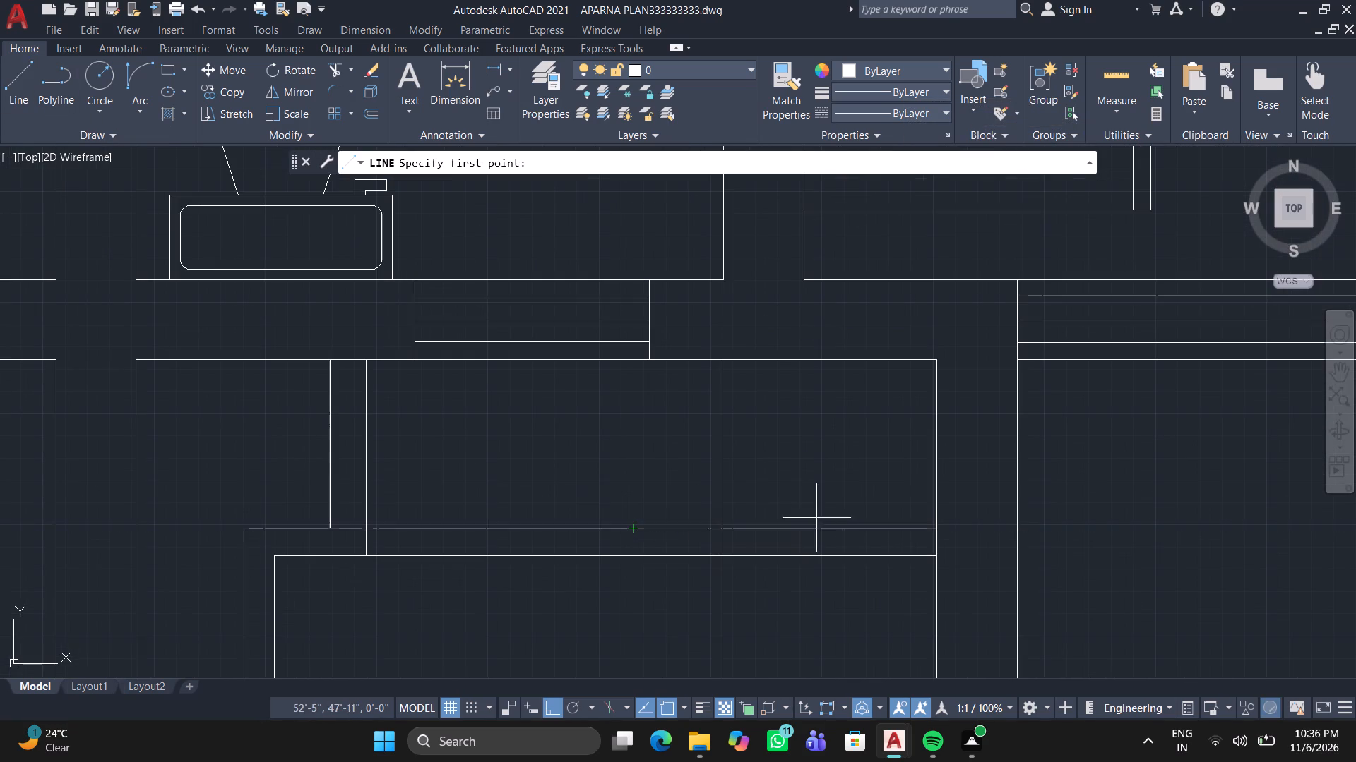
click(763, 531)
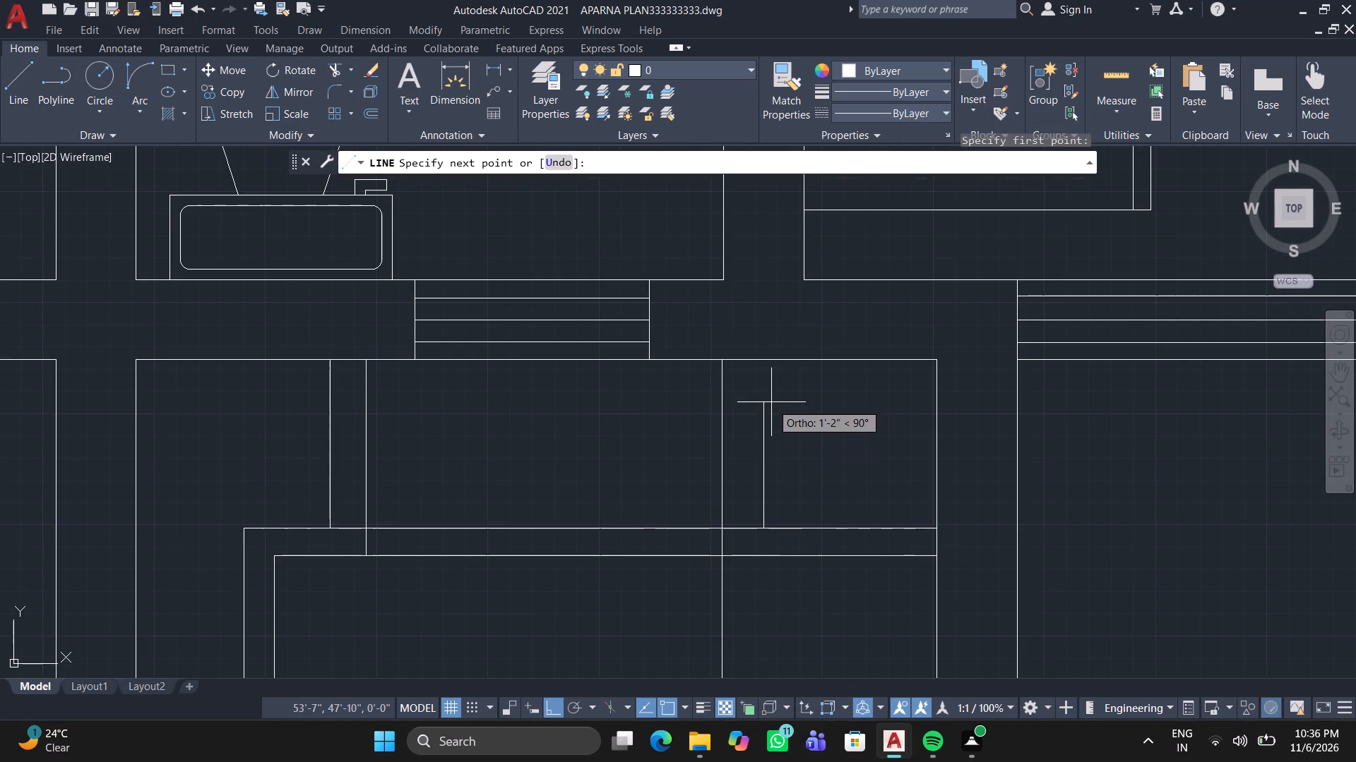
click(751, 527)
click(755, 361)
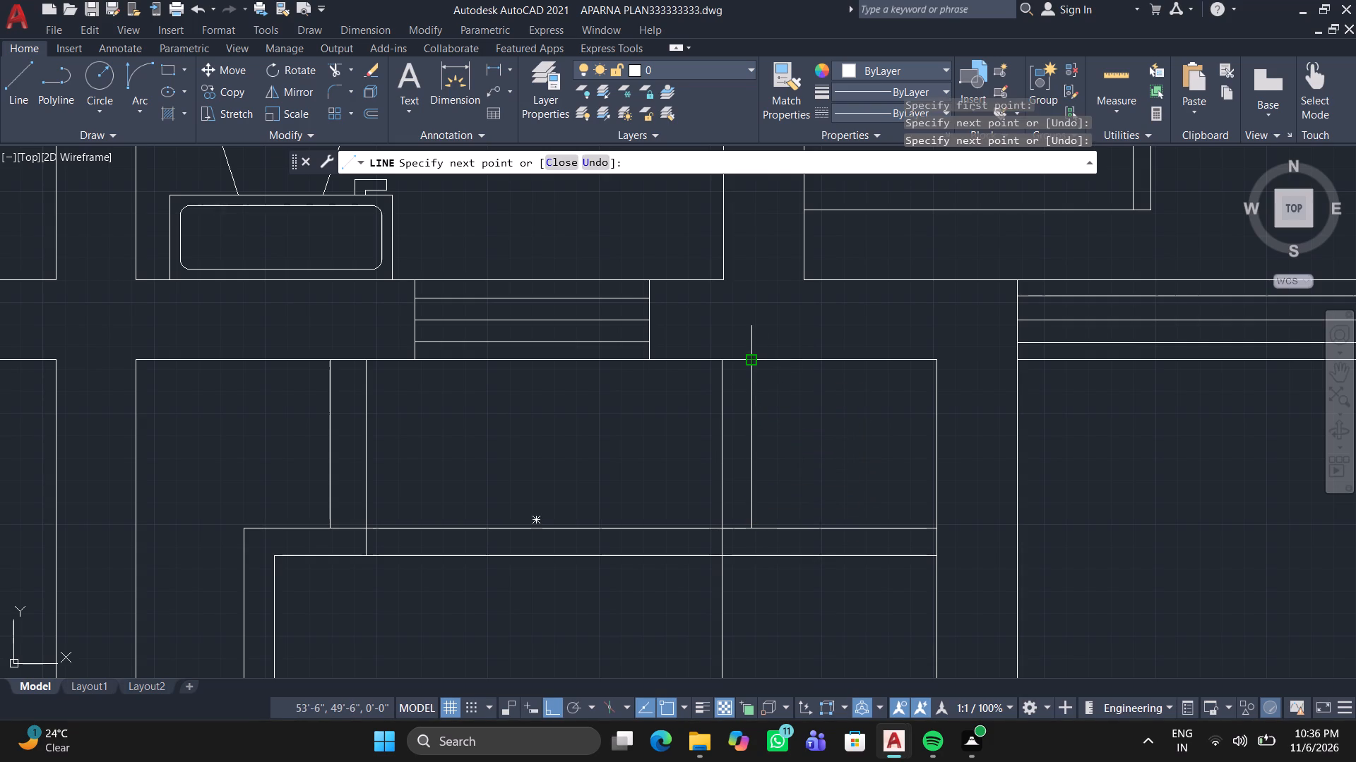
right_click(755, 361)
click(778, 375)
scroll(758, 554, down, 1)
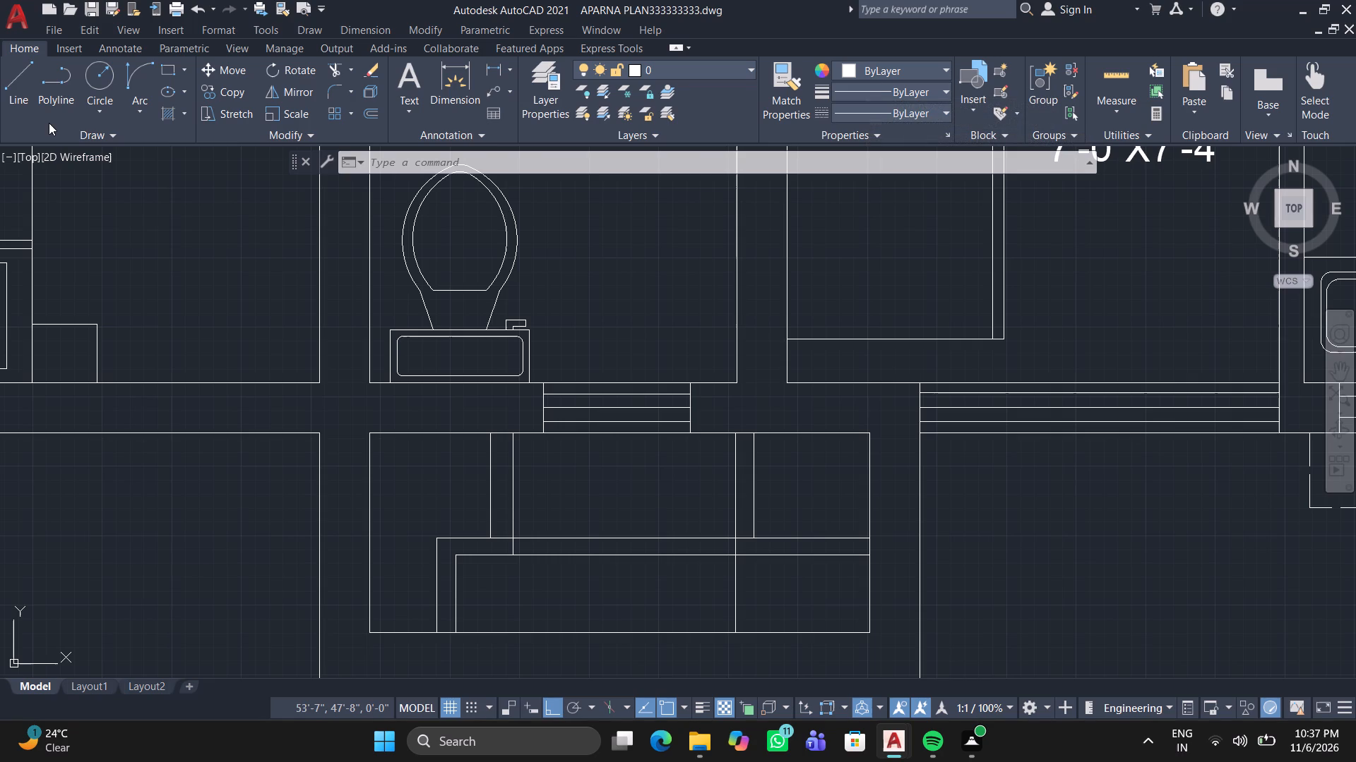
Trim the horizontal lines between the two sides, the lower part of the full-height line and the overlapping corner stubs, leaving clean double-line corners.
click(333, 71)
drag(641, 579, 648, 562)
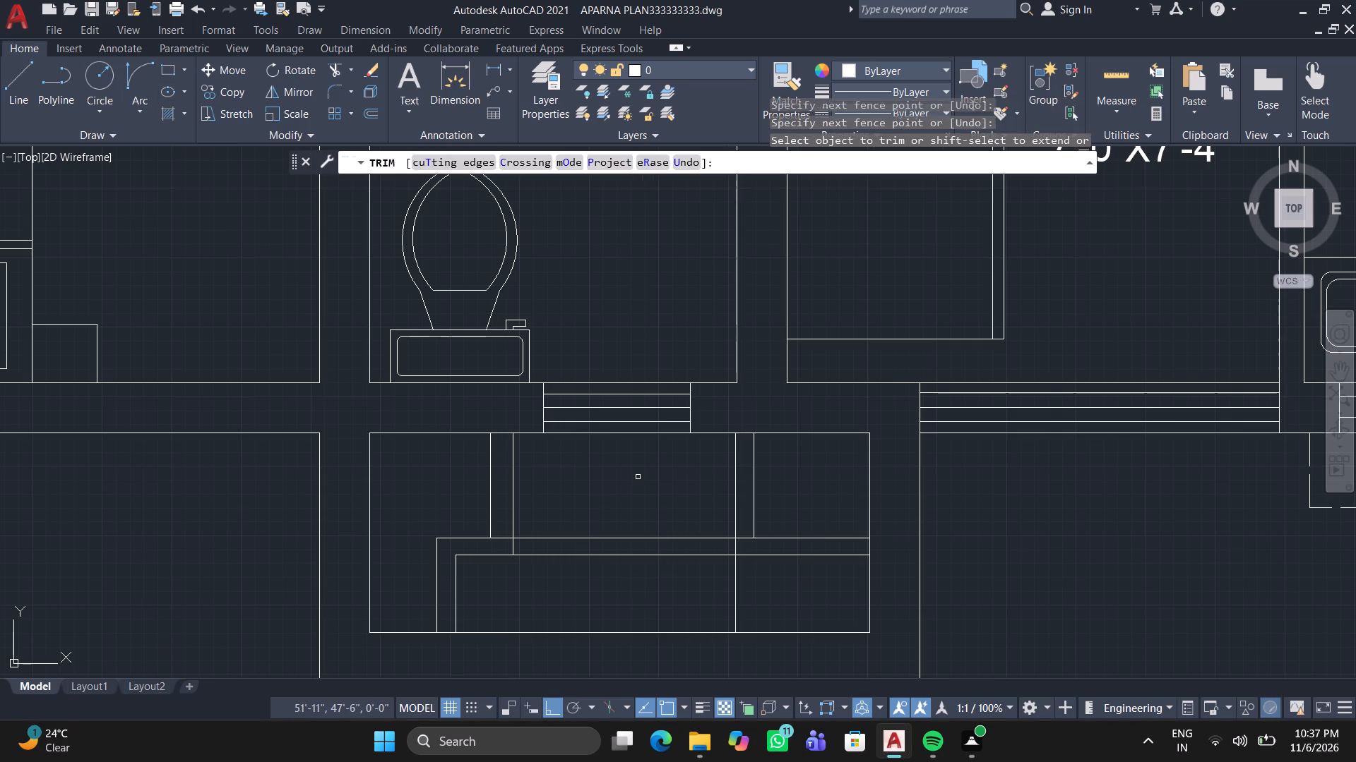
drag(638, 477, 627, 577)
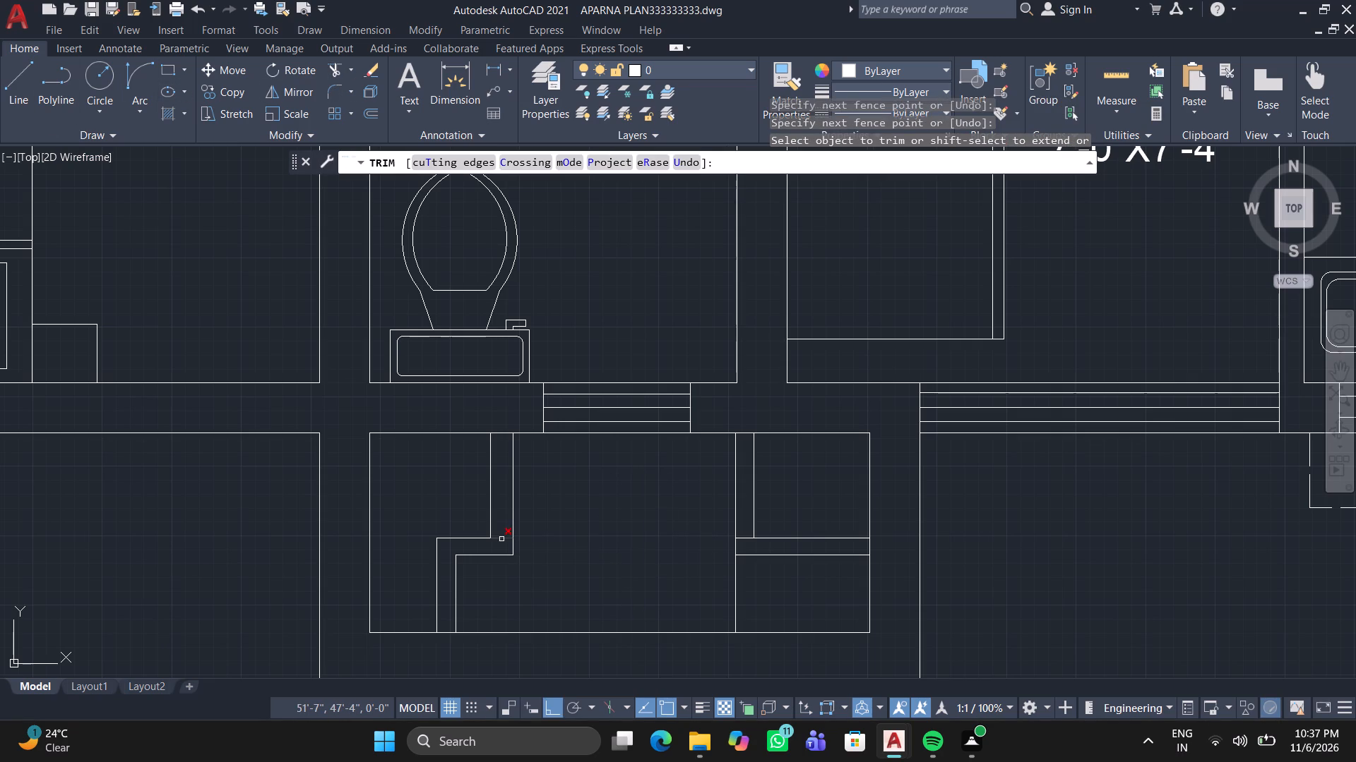
click(501, 539)
click(725, 615)
click(776, 591)
click(744, 538)
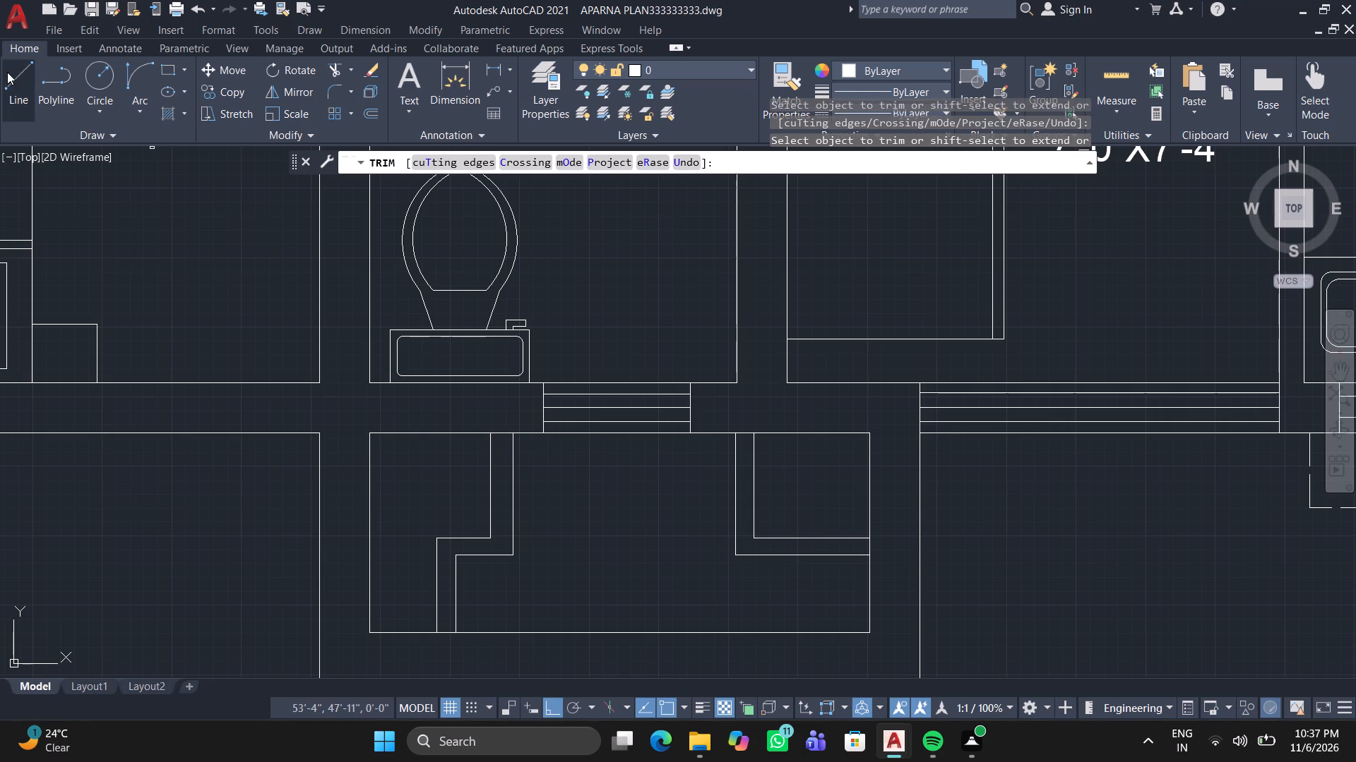
Draw two vertical lines about 4" apart from the upper horizontal line on the east side to the rectangle's bottom edge.
click(7, 72)
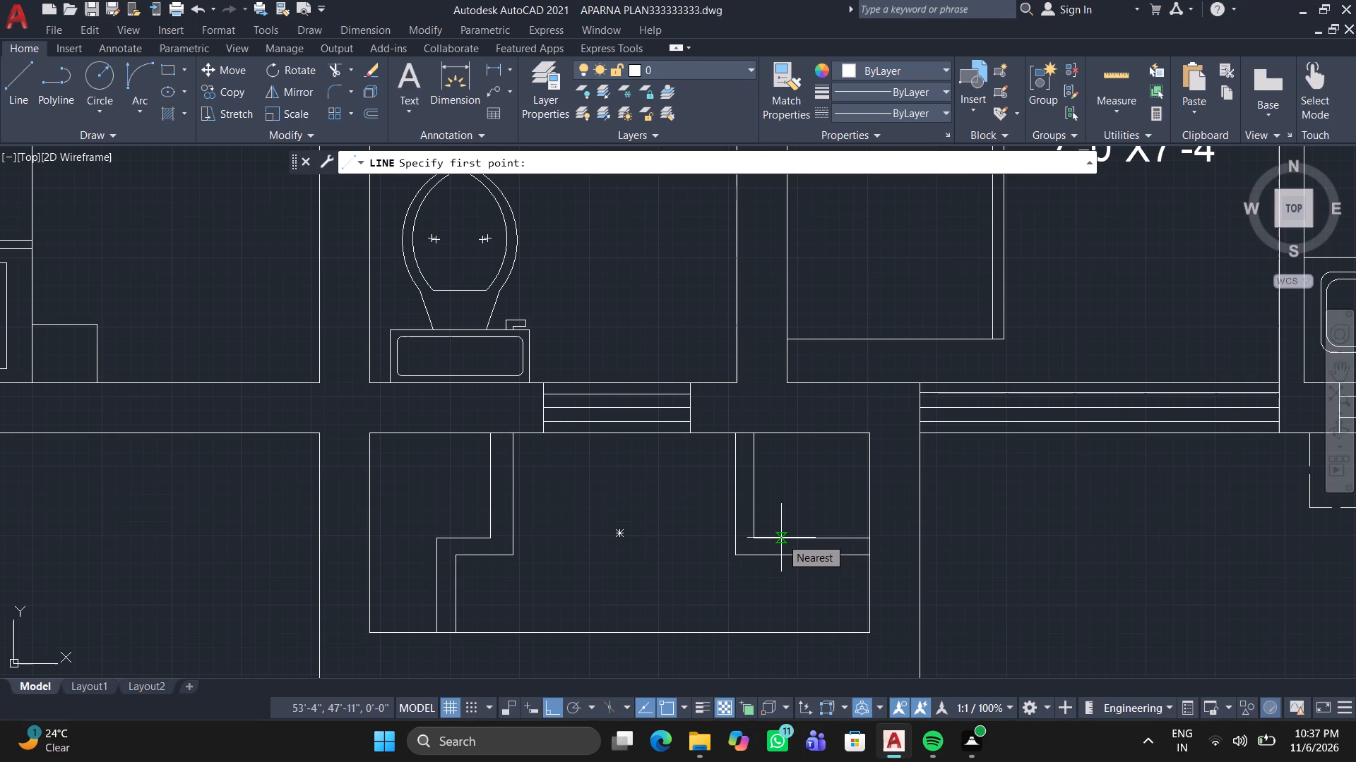
click(783, 538)
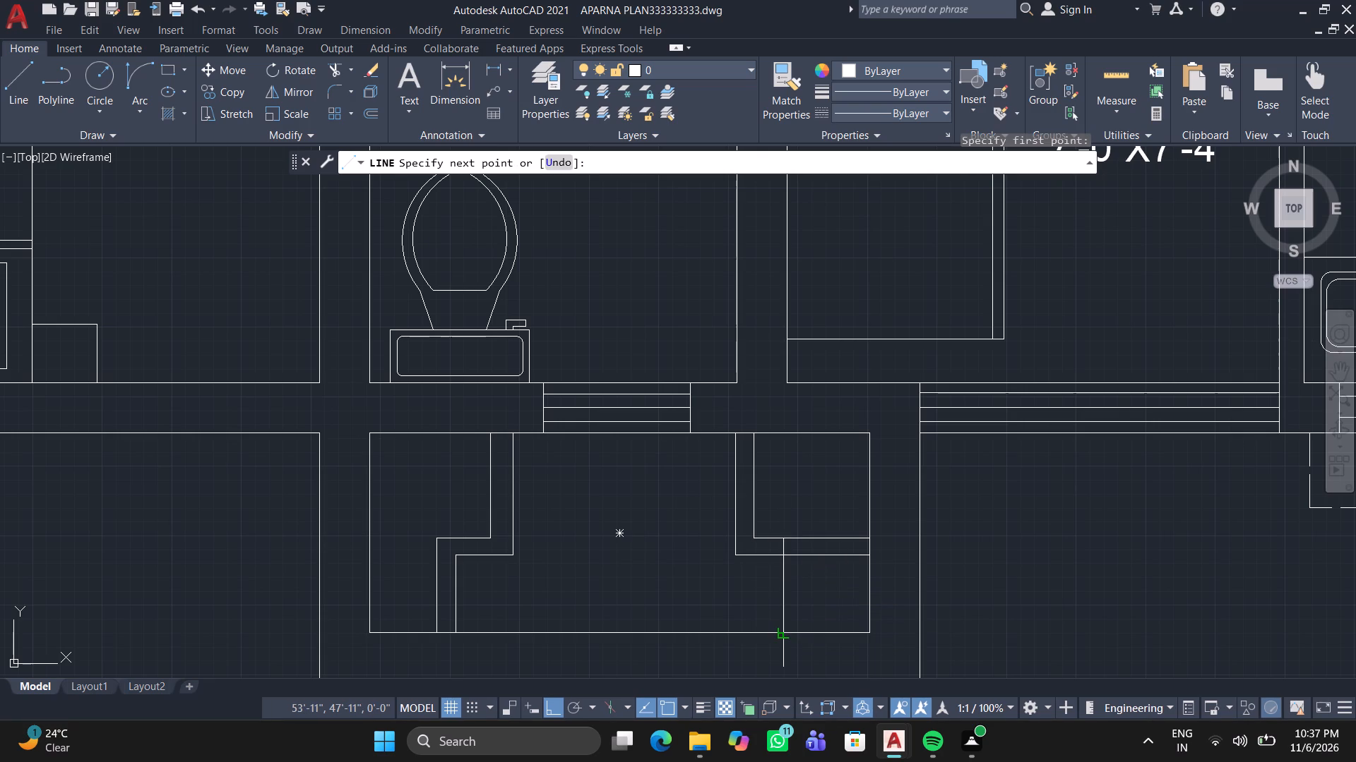
click(783, 631)
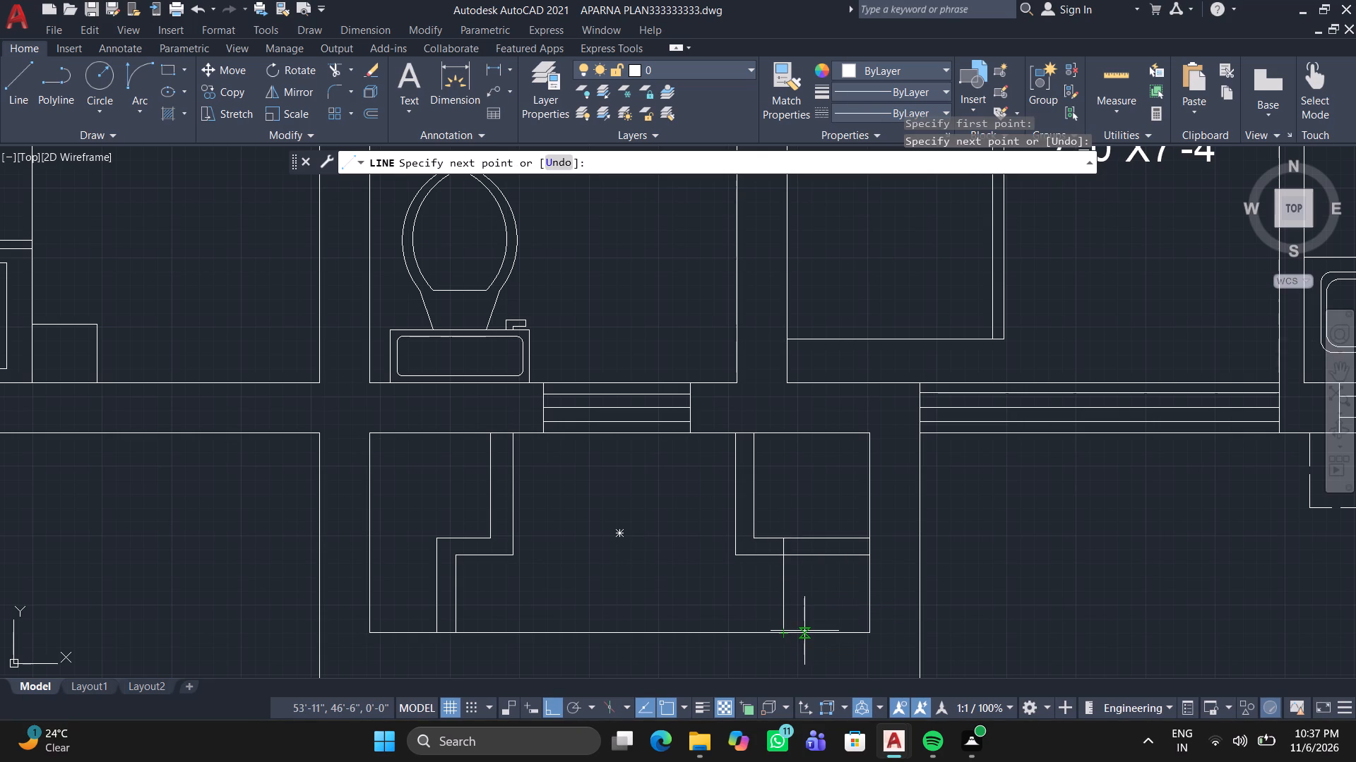
click(805, 631)
click(809, 542)
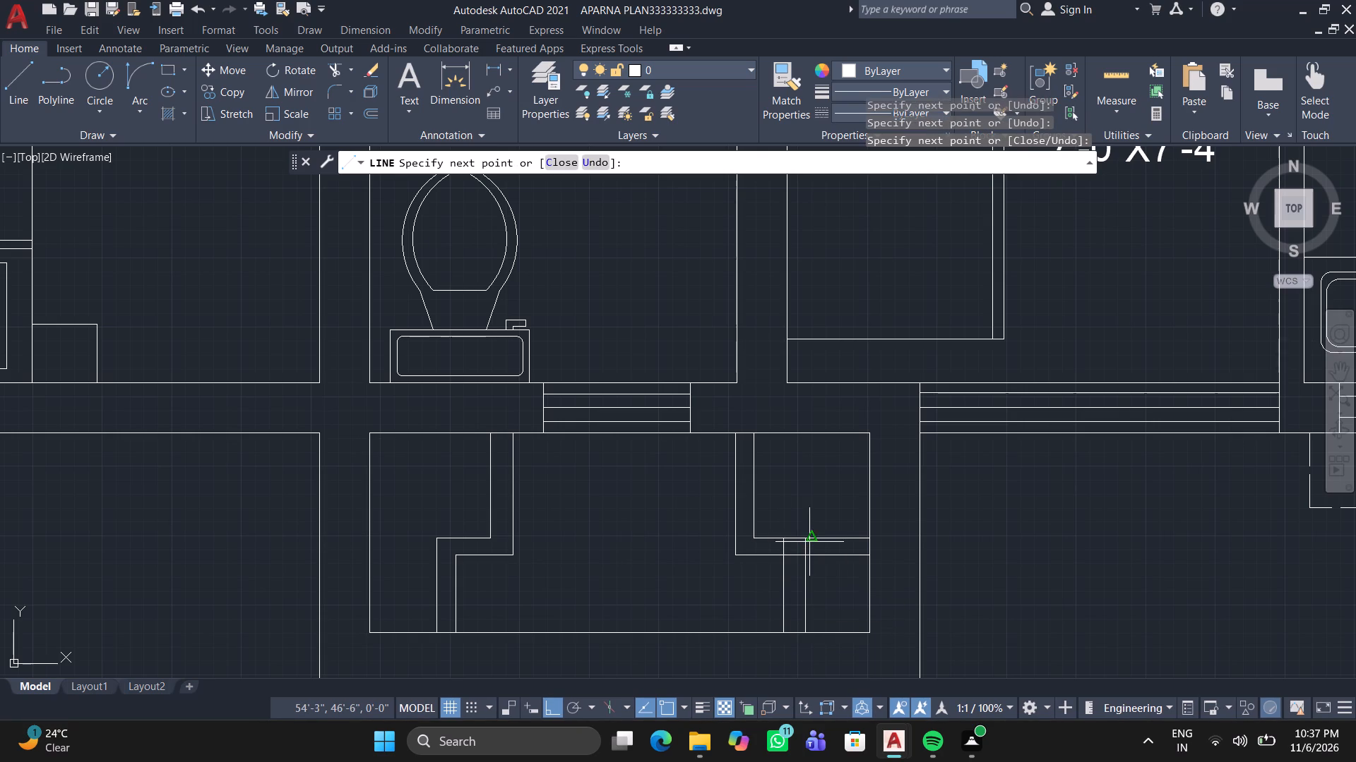
right_click(809, 542)
click(875, 332)
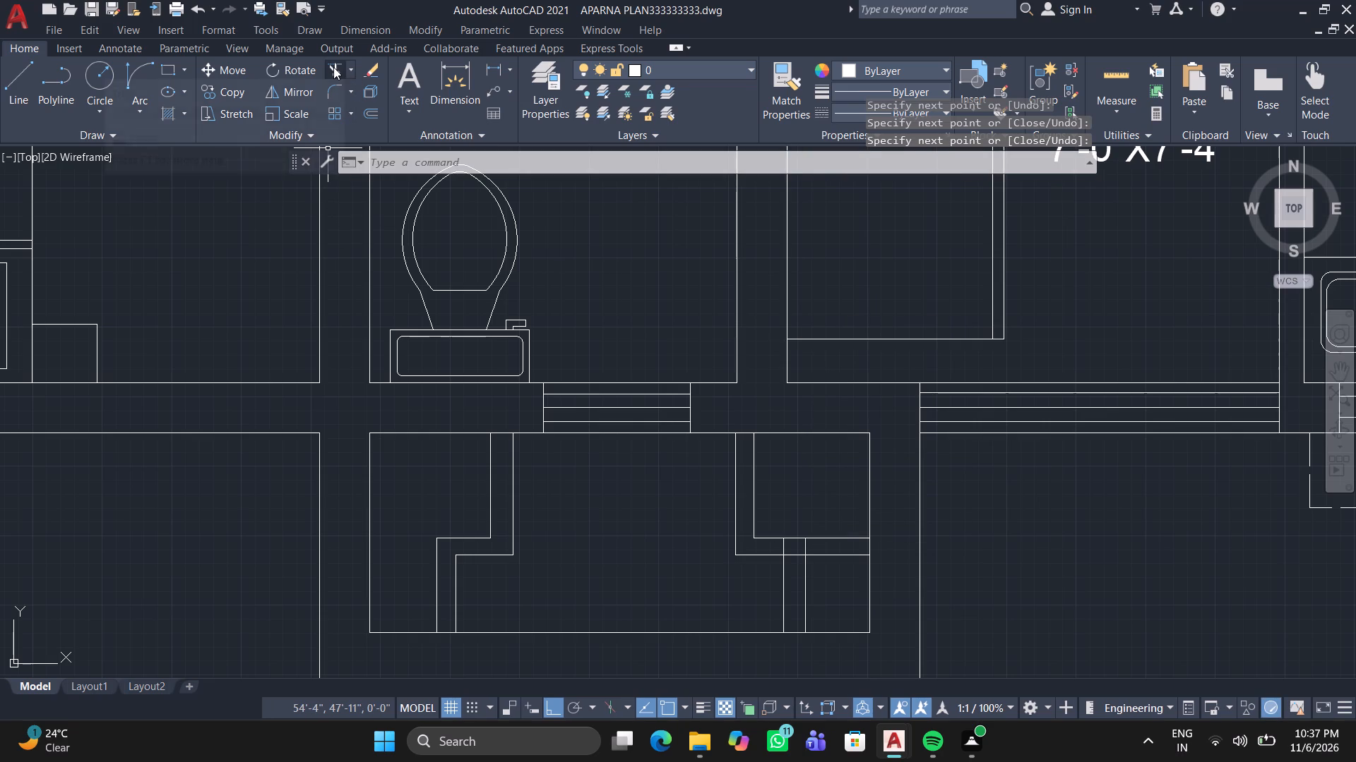
Trim the horizontal lines east of the new verticals and the overlapping stubs between them, leaving a stepped double-line corner.
click(333, 67)
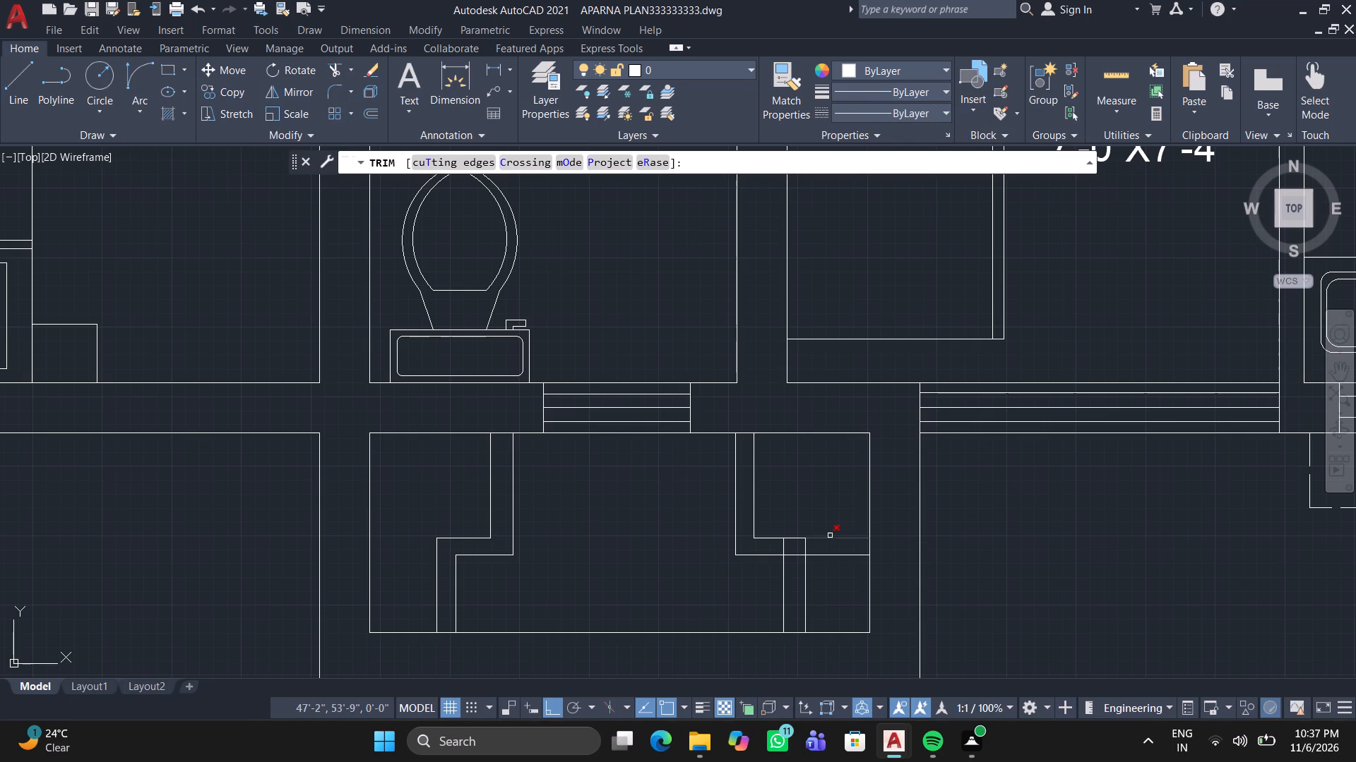
click(830, 536)
click(825, 570)
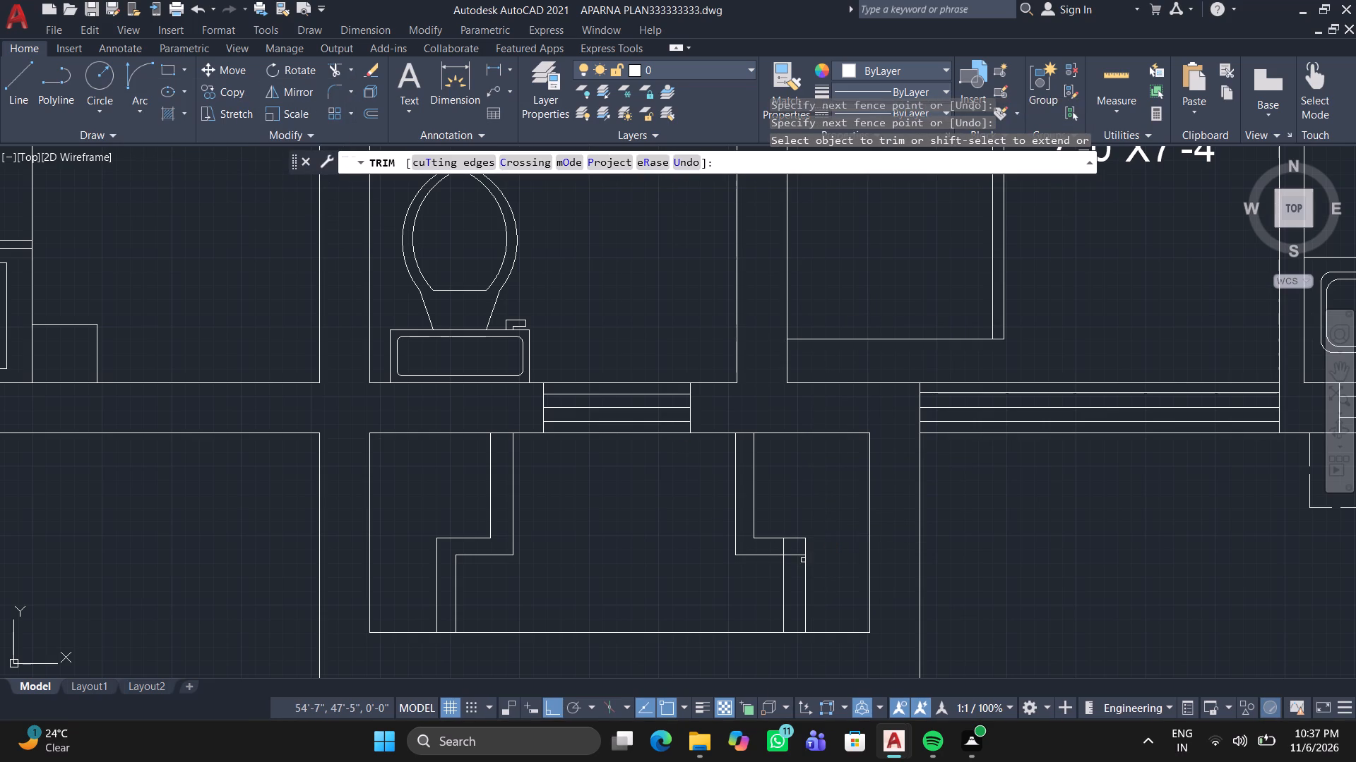
scroll(803, 560, up, 1)
click(785, 553)
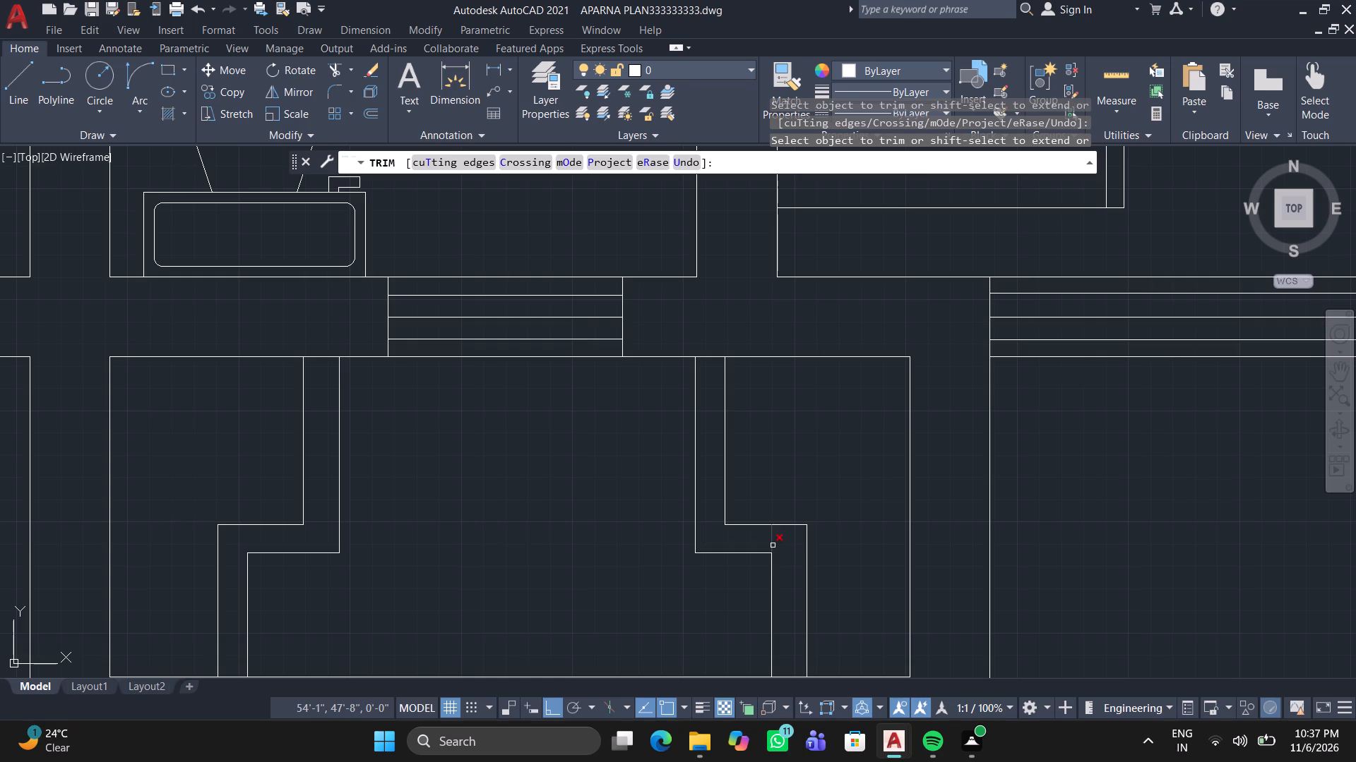
click(773, 545)
right_click(773, 545)
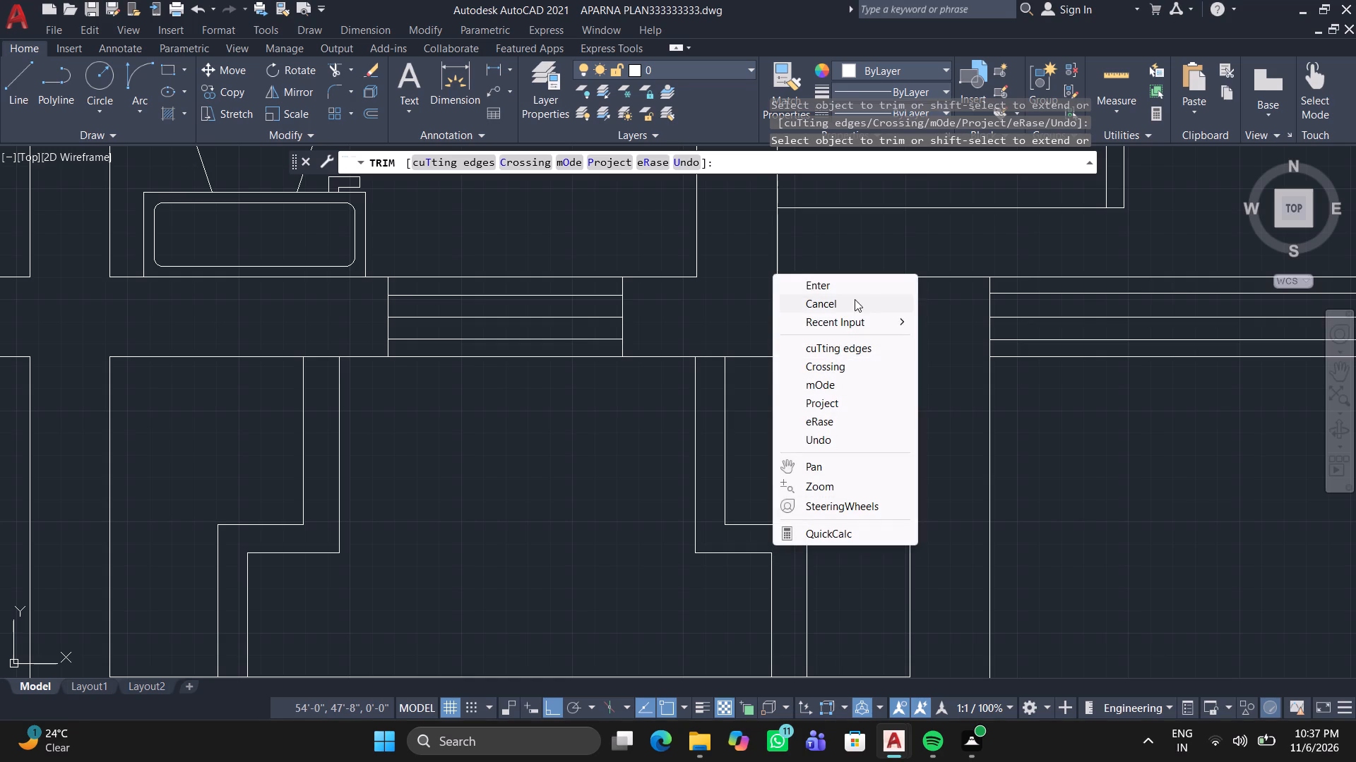
click(874, 284)
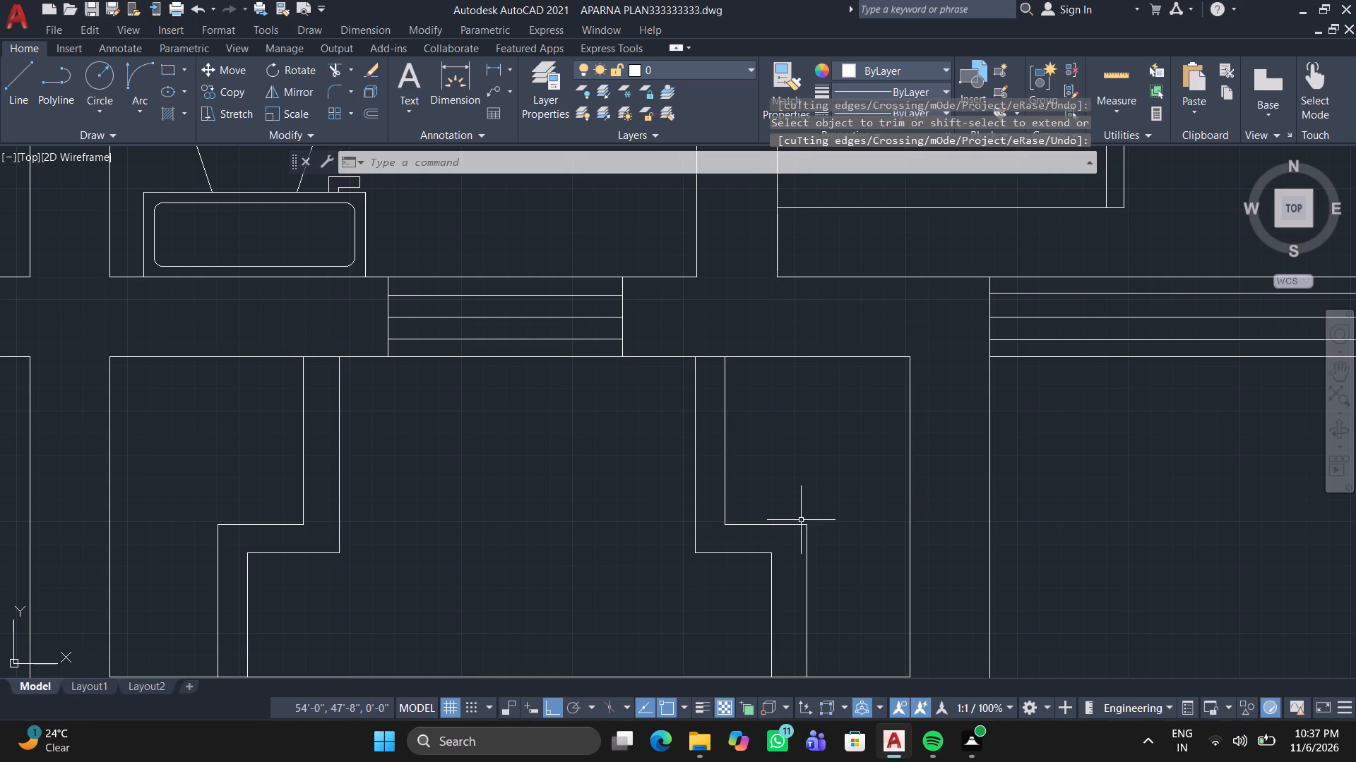
Stretch the east end of the eastern step's upper horizontal line about 3" farther east.
click(795, 524)
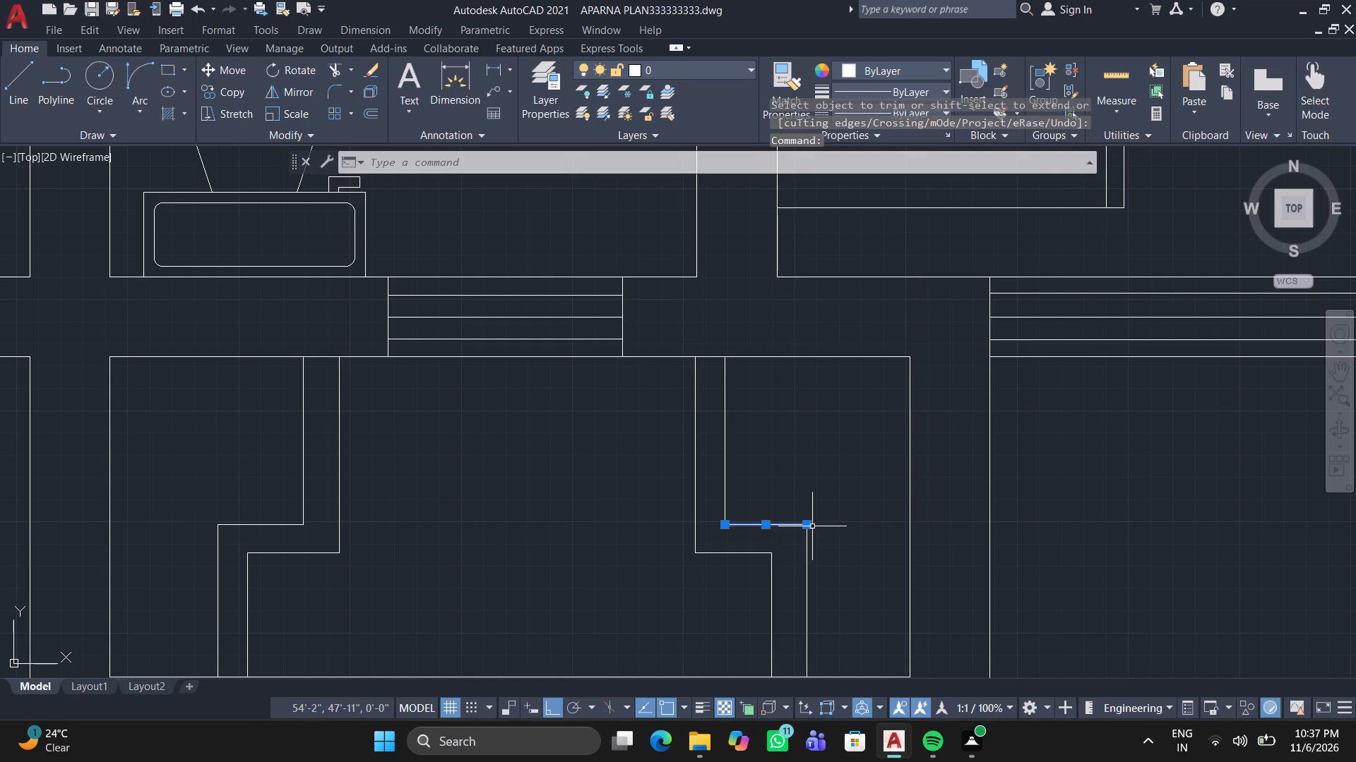
click(807, 524)
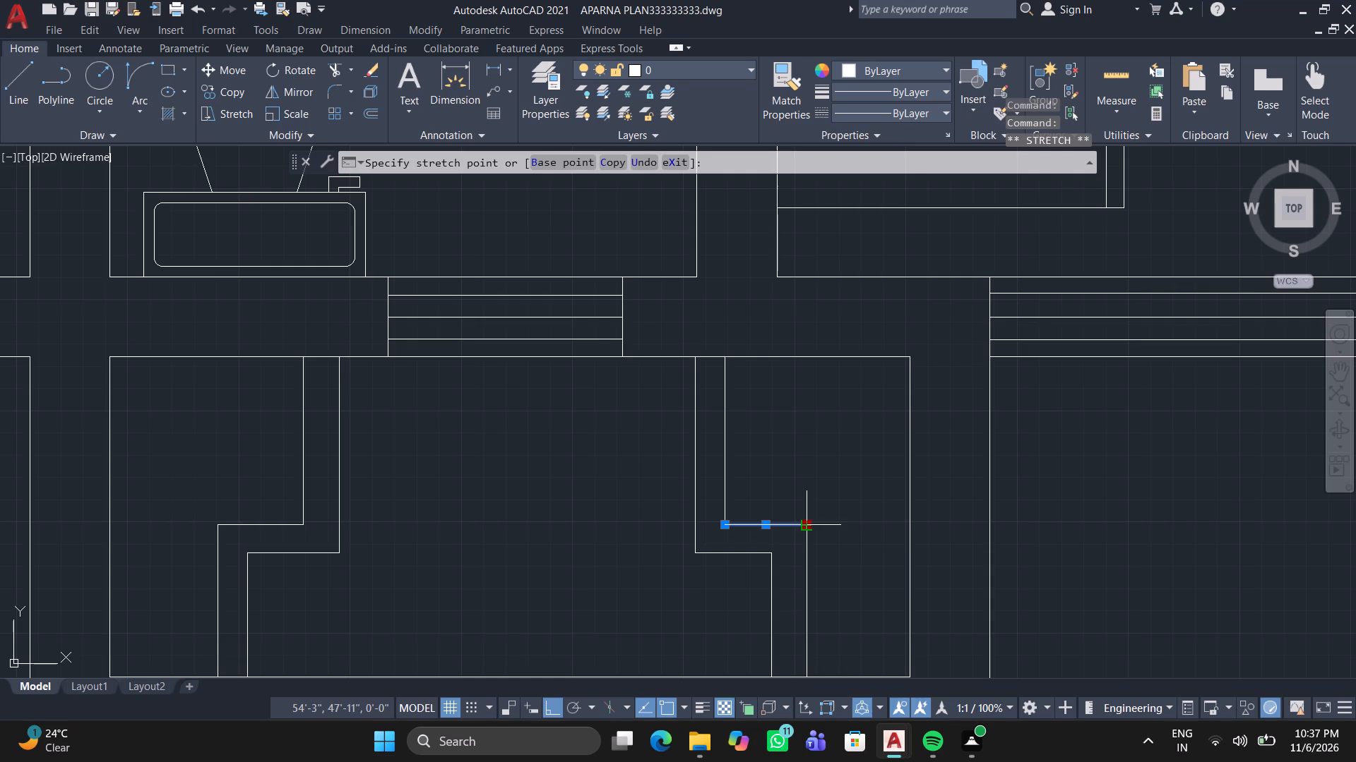
click(828, 524)
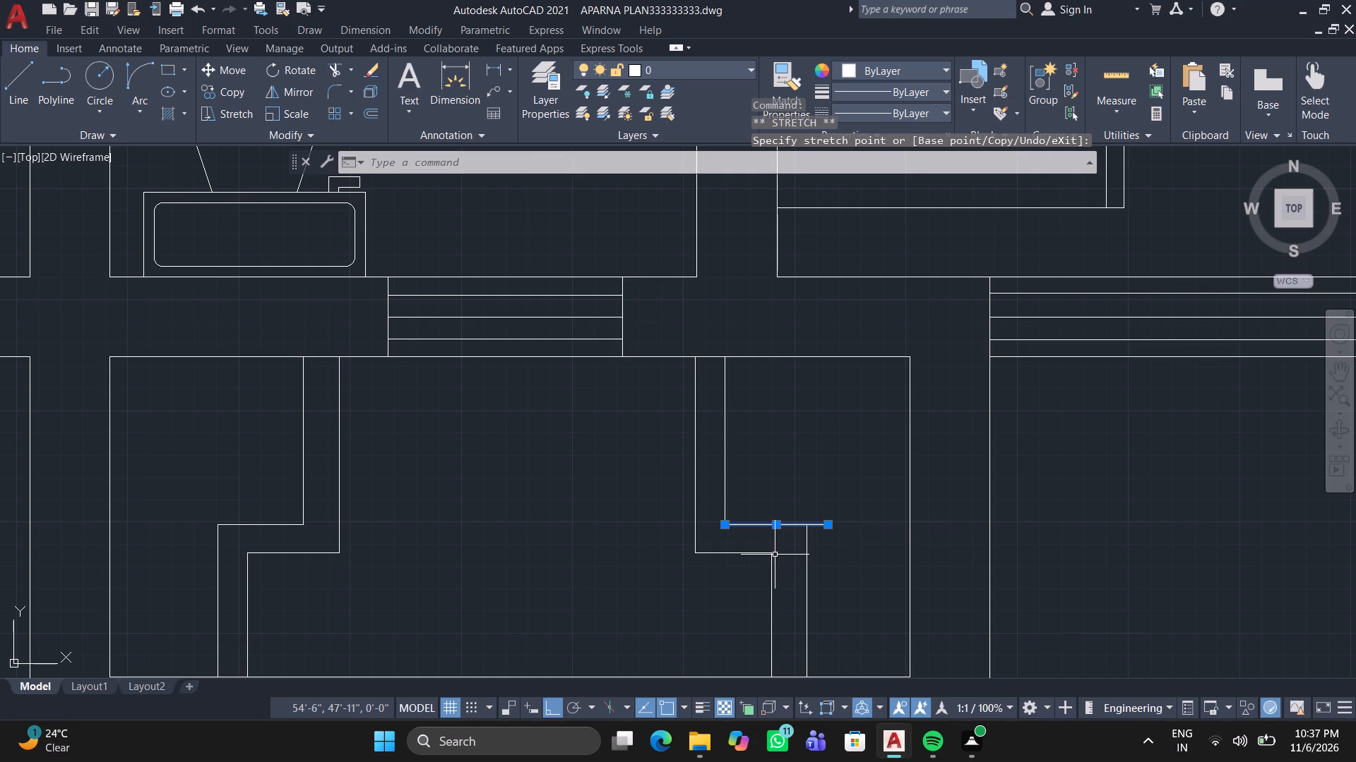
Remove the outer vertical line beneath the stretched horizontal line with Trim.
click(808, 550)
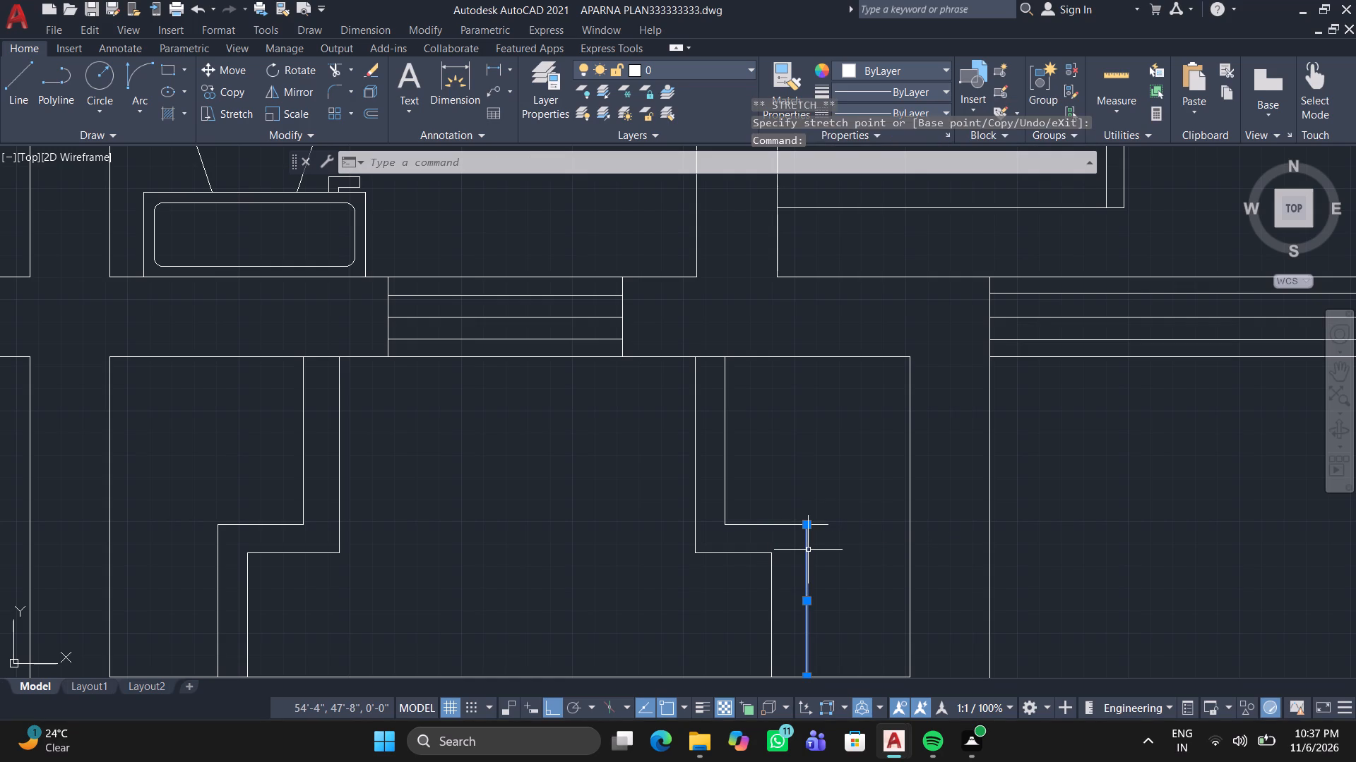
right_click(808, 550)
right_click(808, 550)
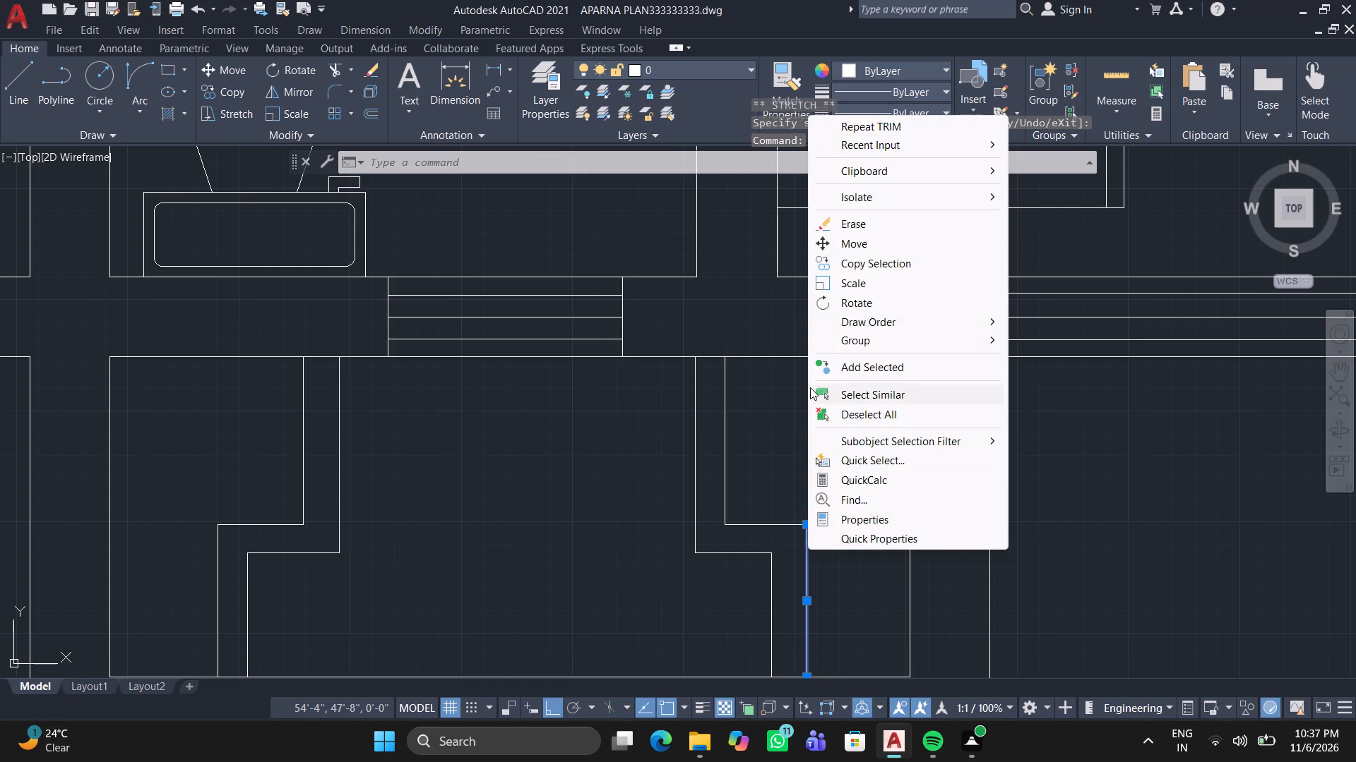
right_drag(810, 387, 757, 406)
click(586, 419)
click(538, 485)
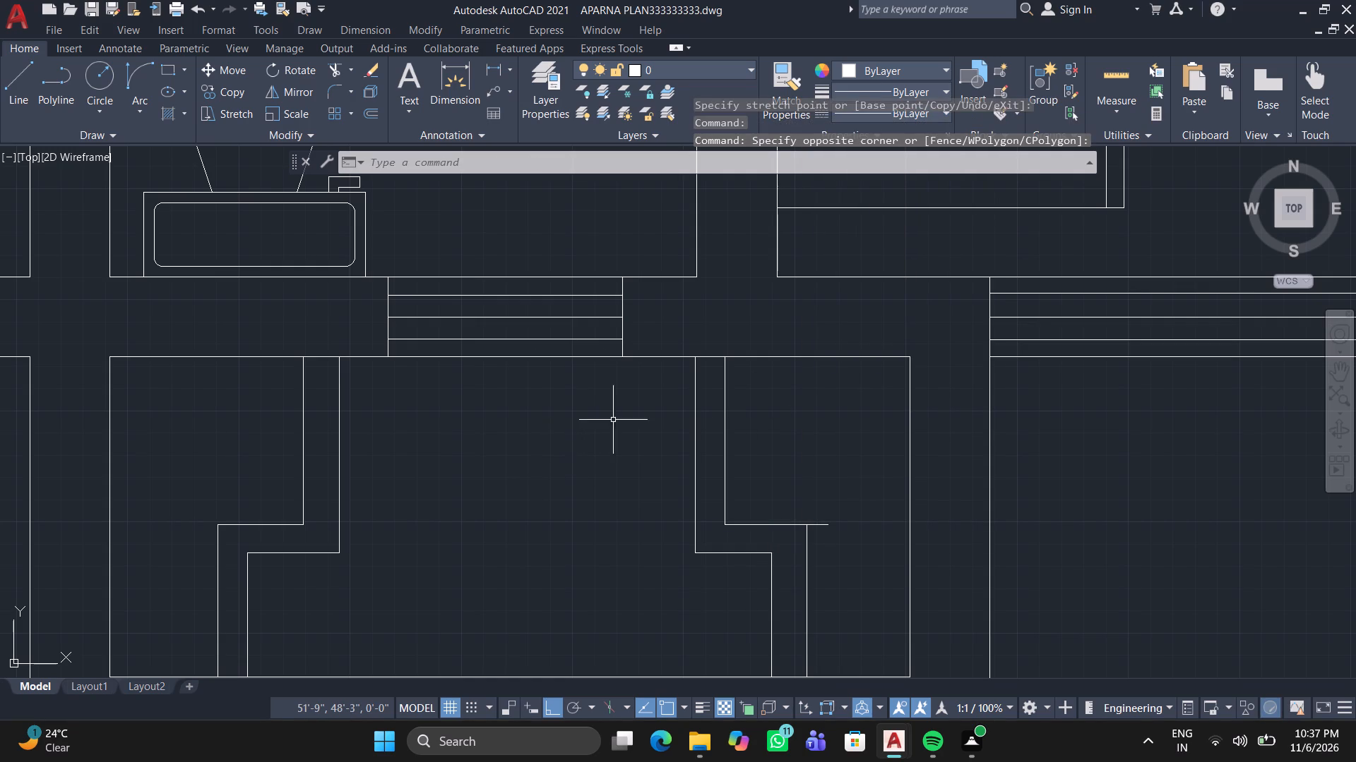
click(335, 63)
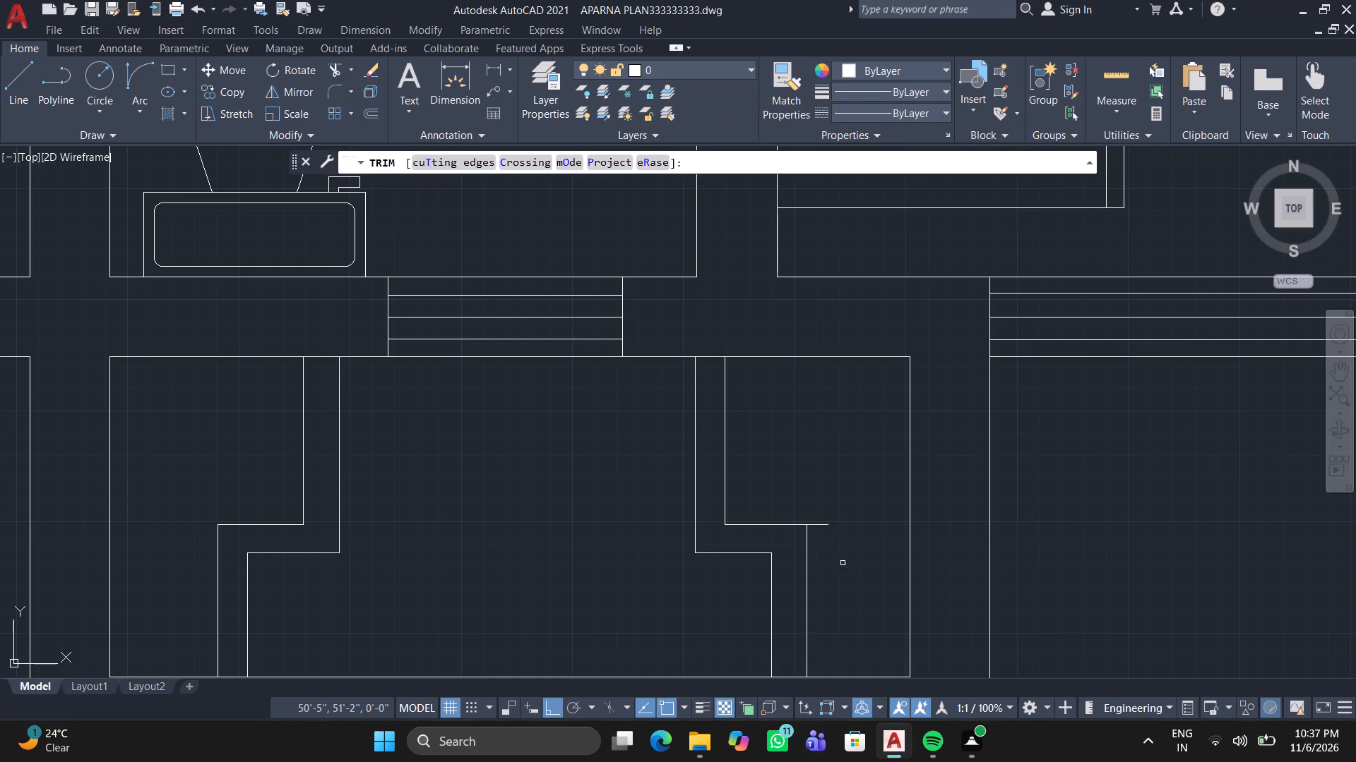
drag(799, 562, 823, 557)
click(859, 544)
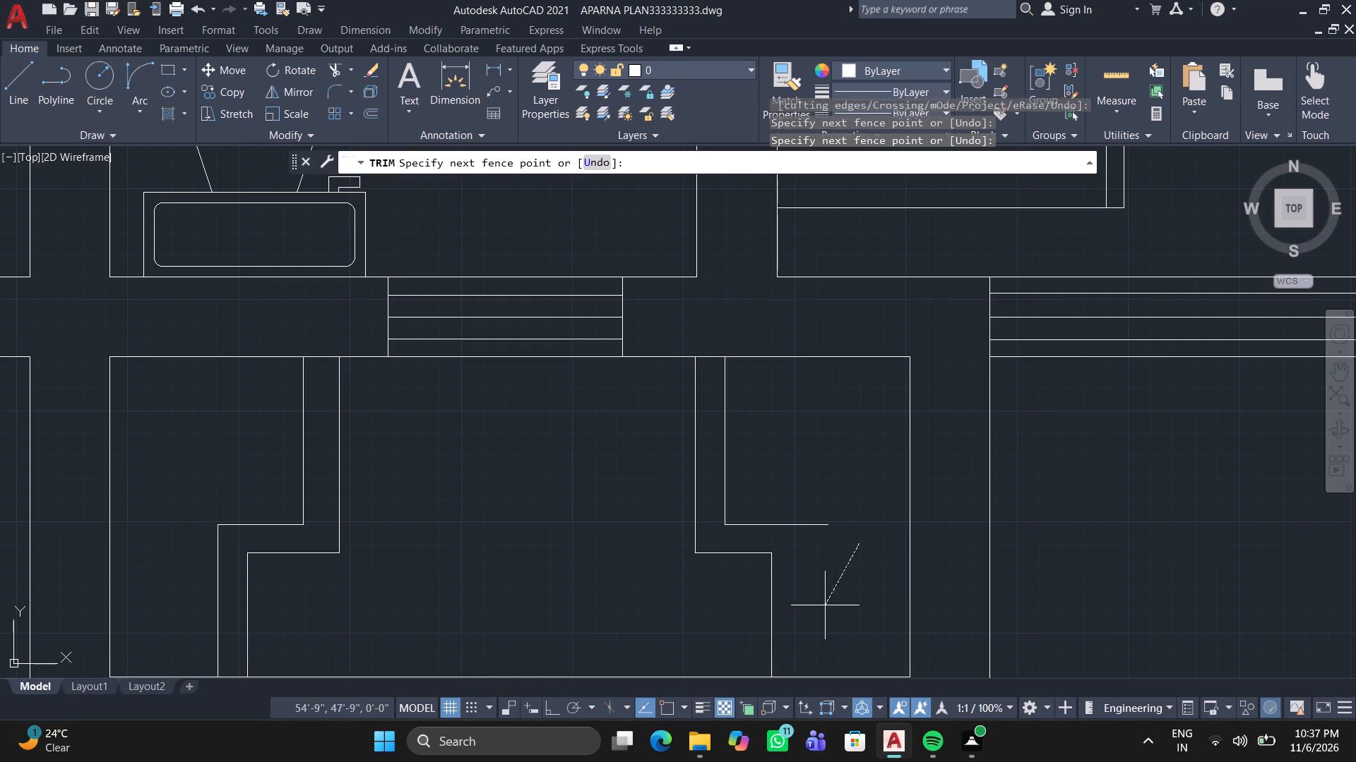
click(838, 605)
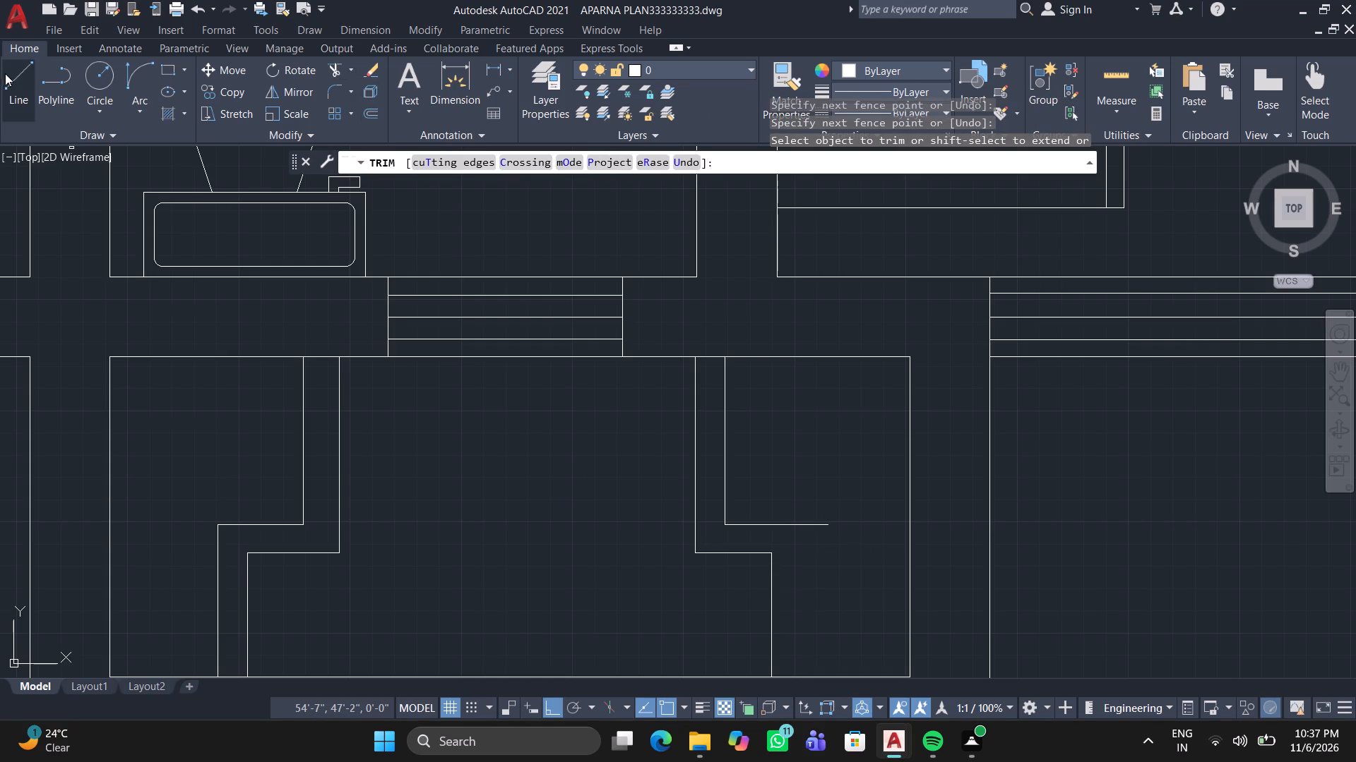
Draw a vertical line from the stretched horizontal line's east end down to the rectangle's bottom edge.
click(6, 73)
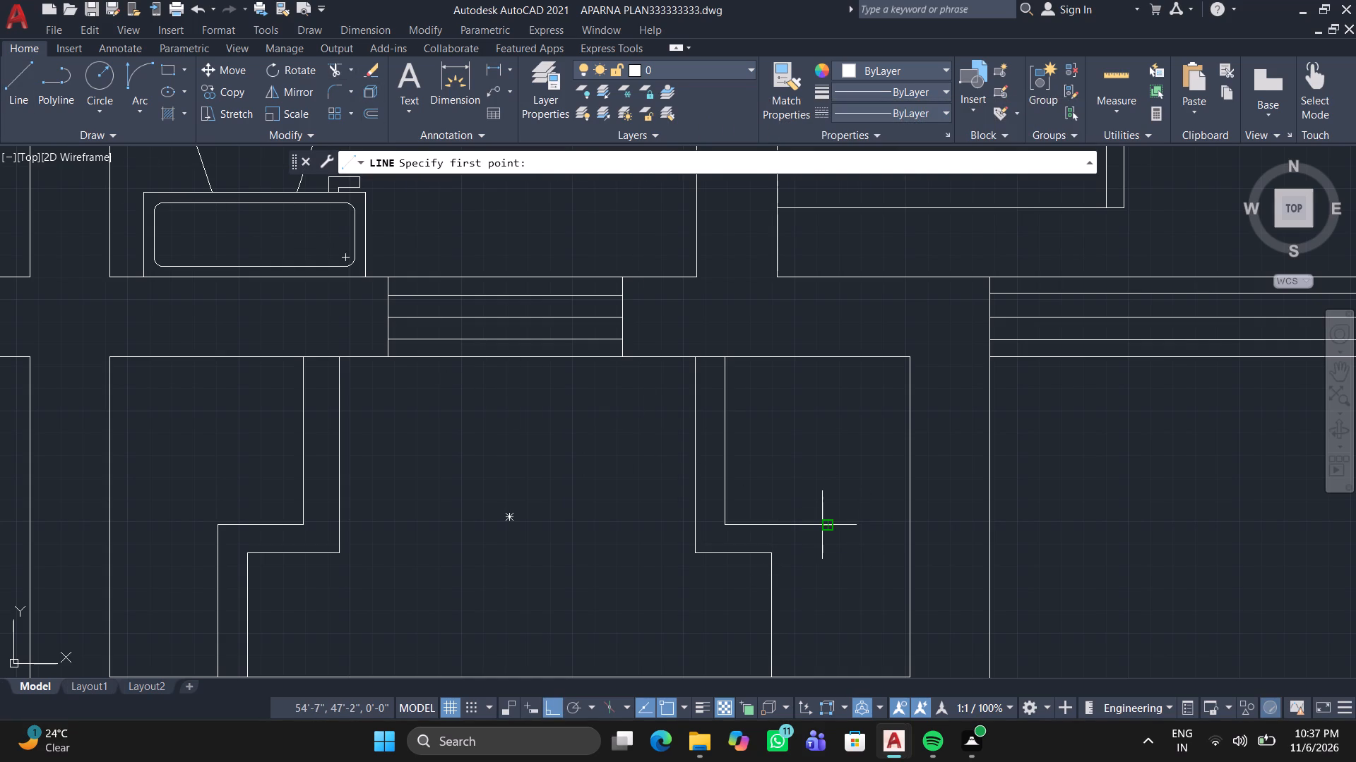
click(821, 531)
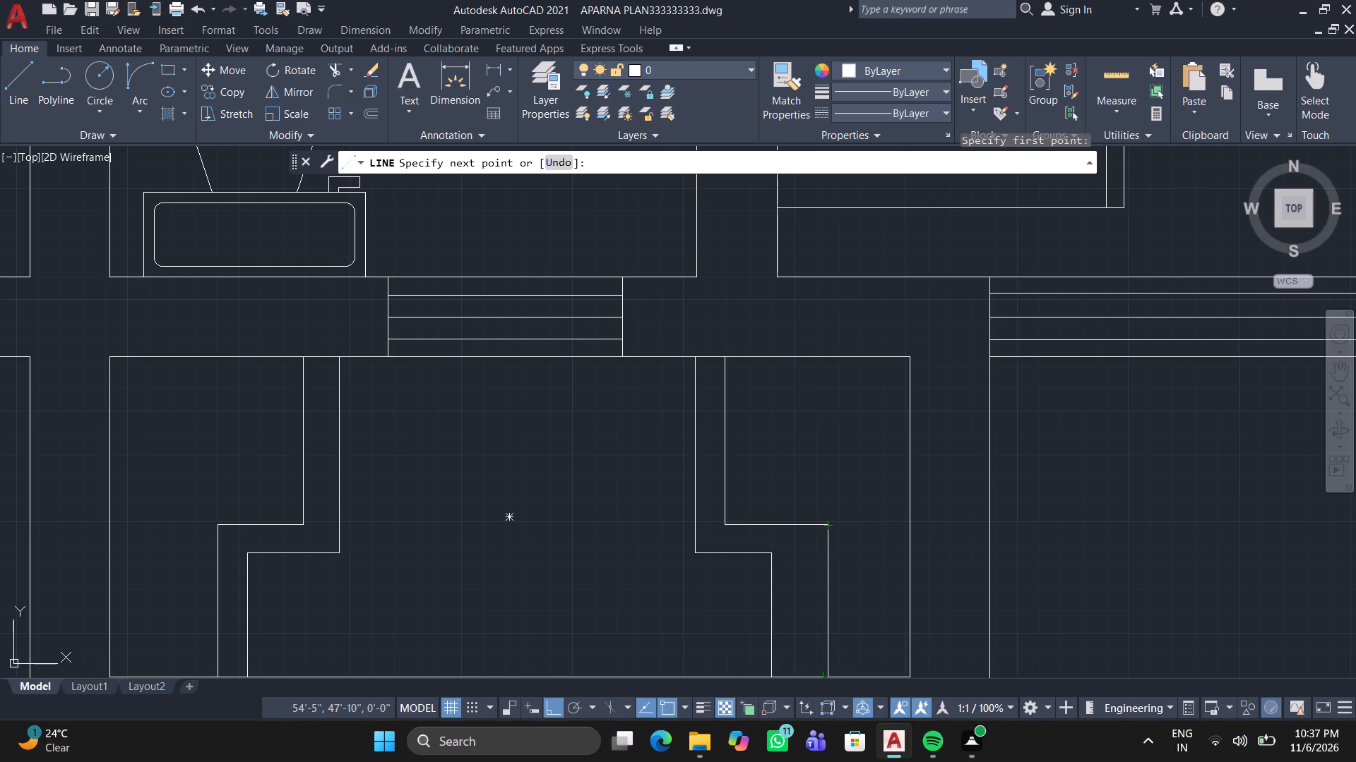
middle_drag(829, 677, 851, 566)
click(852, 565)
right_click(852, 565)
right_click(852, 565)
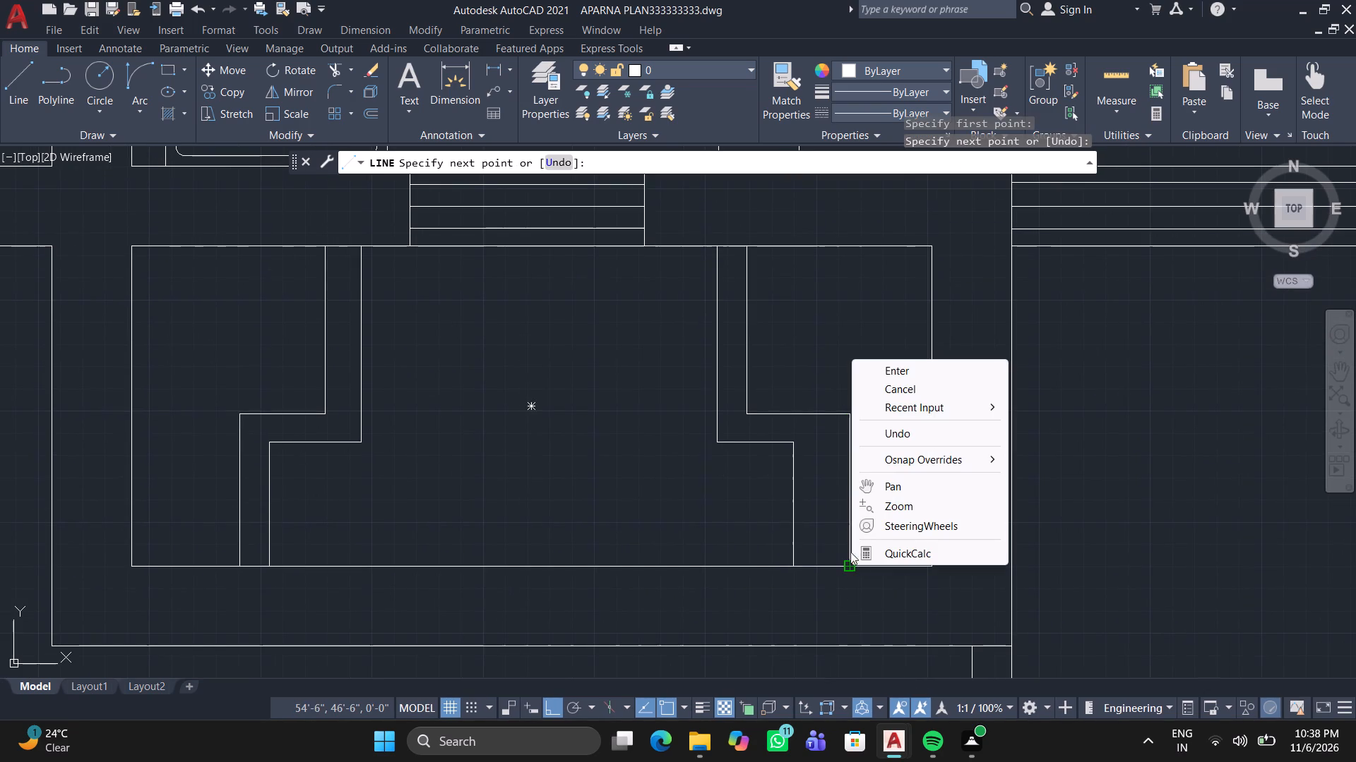
click(896, 370)
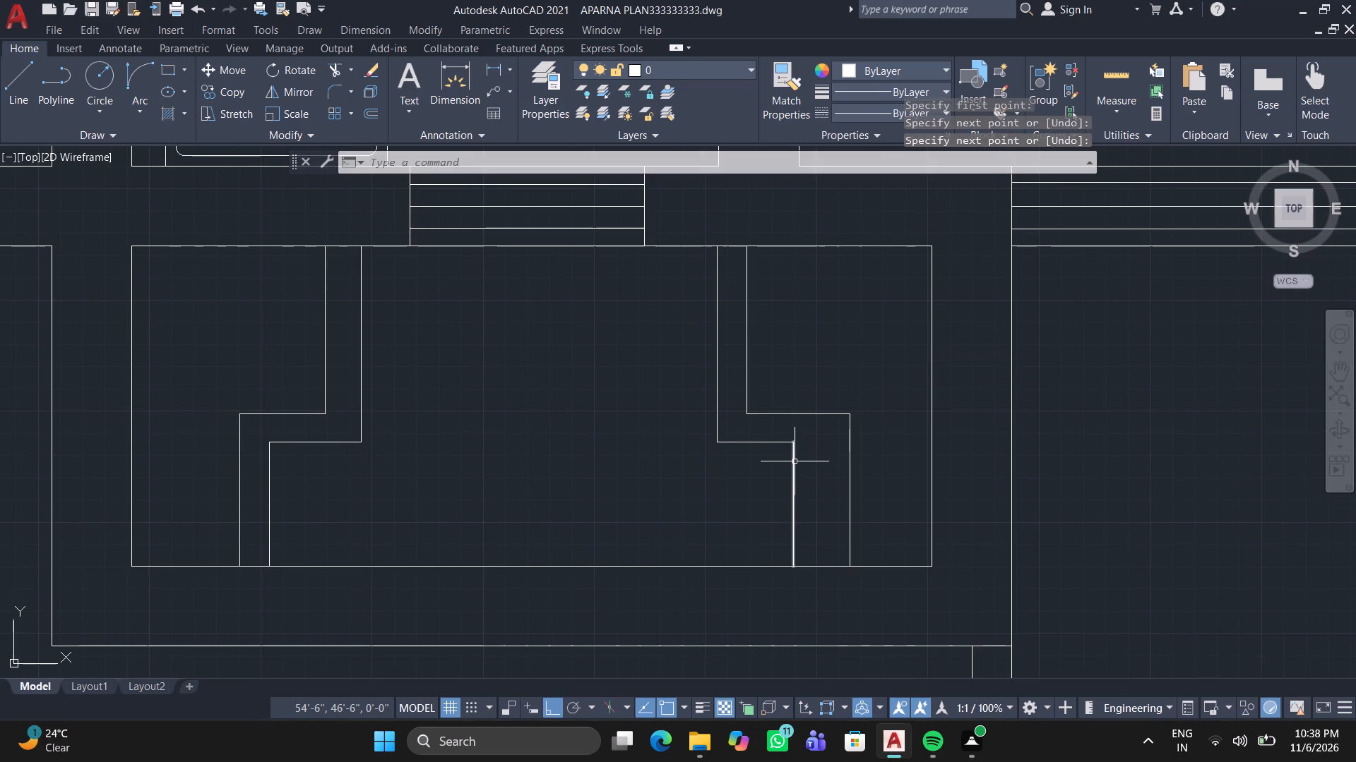
Erase the inner vertical line at the end of the eastern step's lower horizontal line.
click(795, 461)
right_click(795, 461)
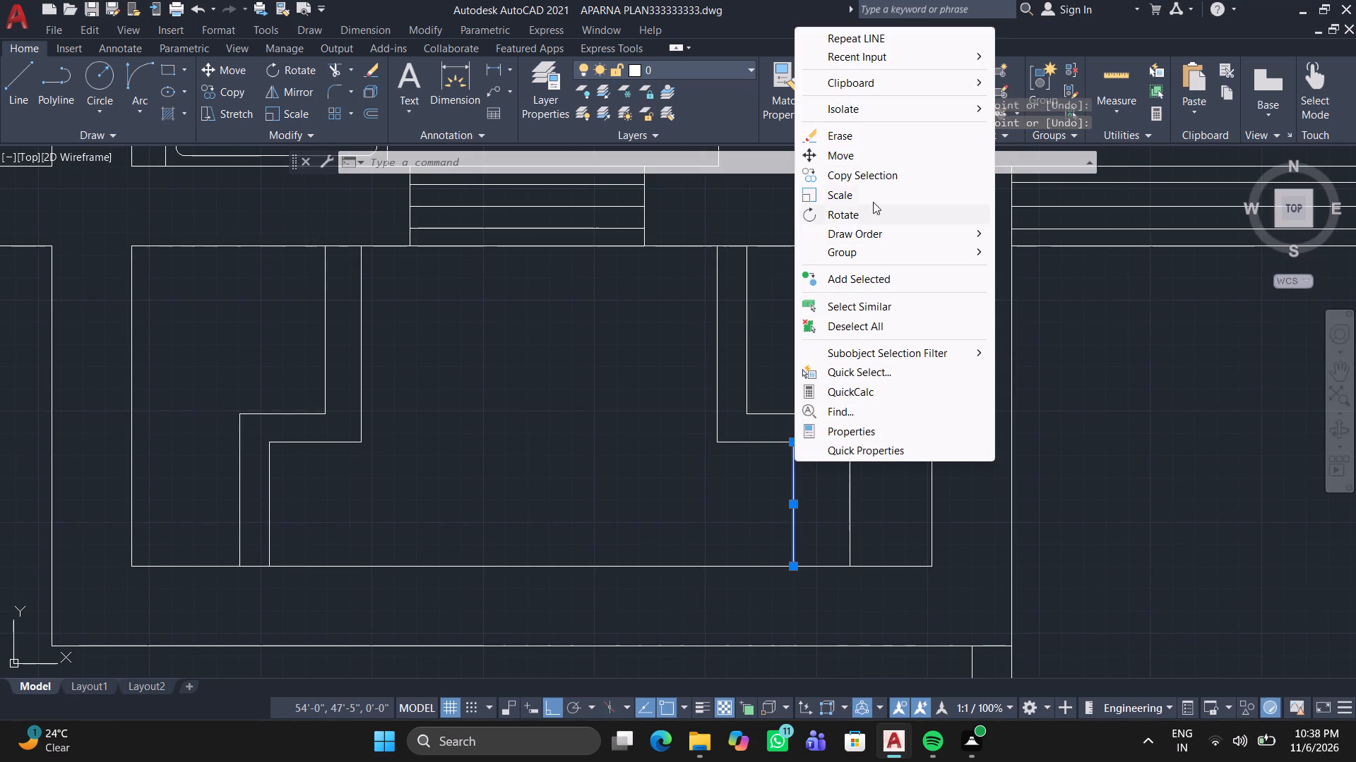
click(892, 140)
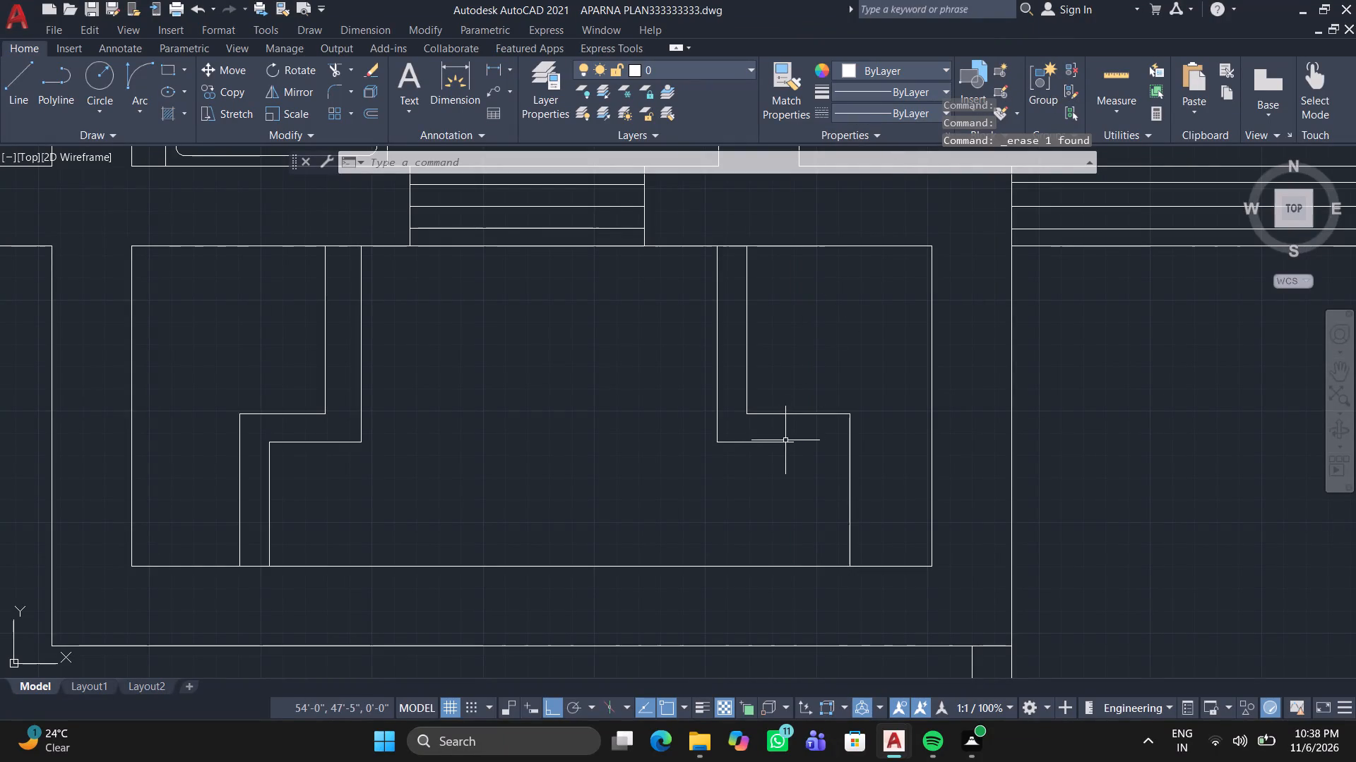
Stretch the east end of the eastern step's lower horizontal line about 3" farther east.
click(785, 442)
click(790, 440)
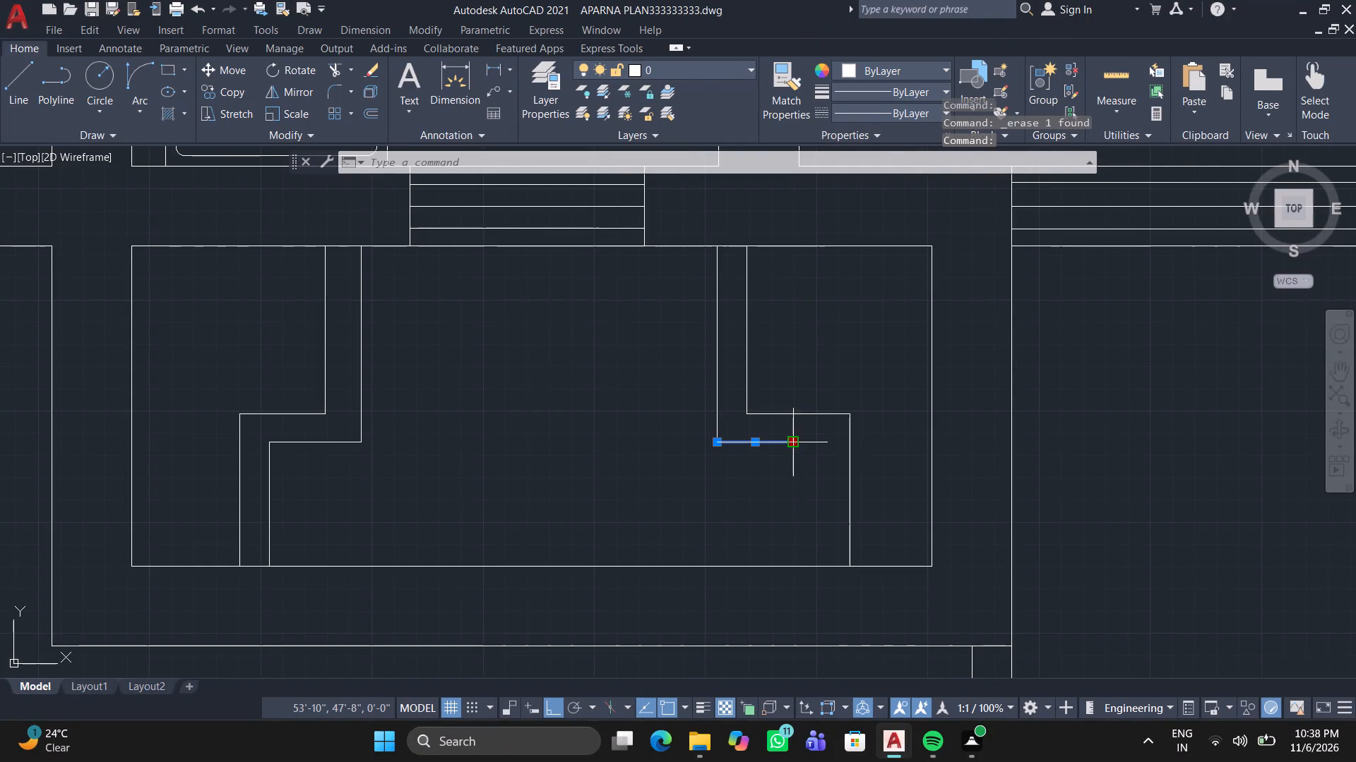
click(821, 443)
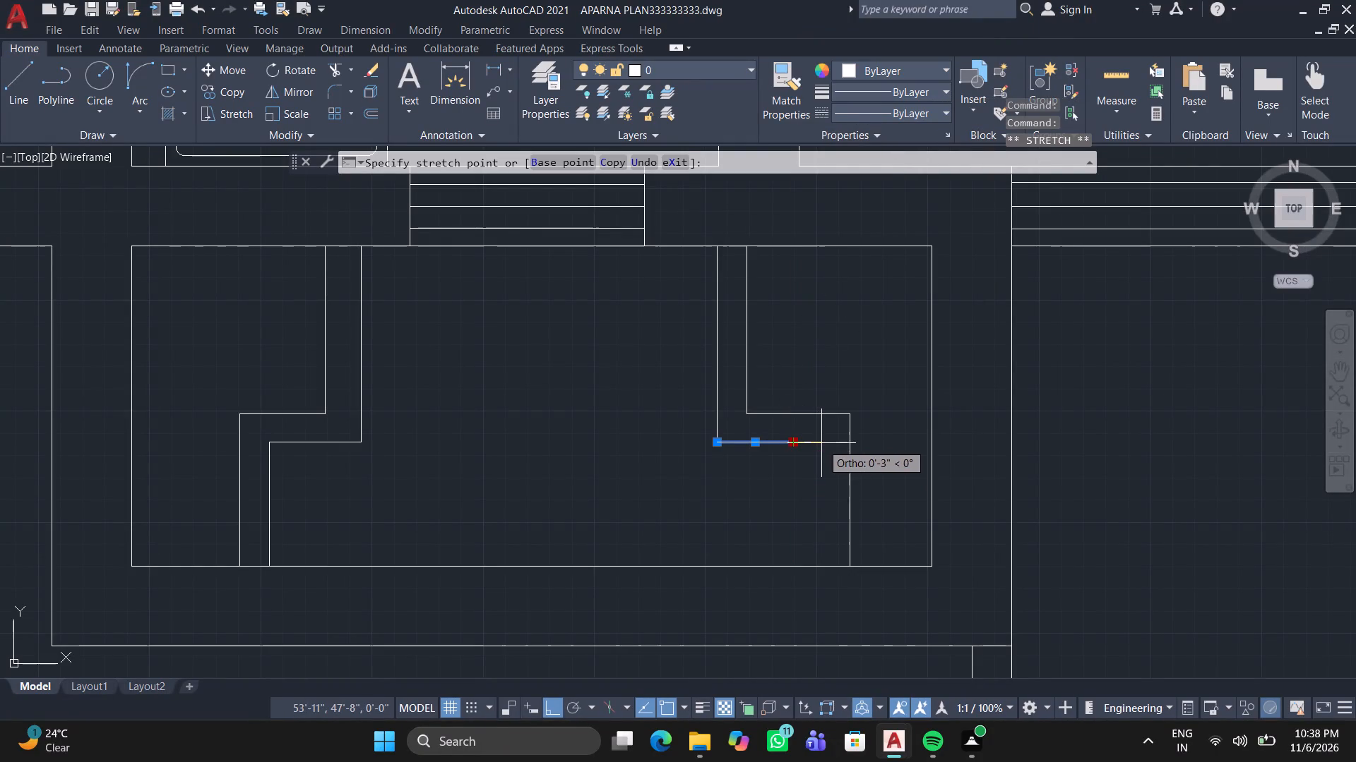
Draw the inner vertical line from the lower horizontal line's new end down to the rectangle's bottom edge.
click(10, 85)
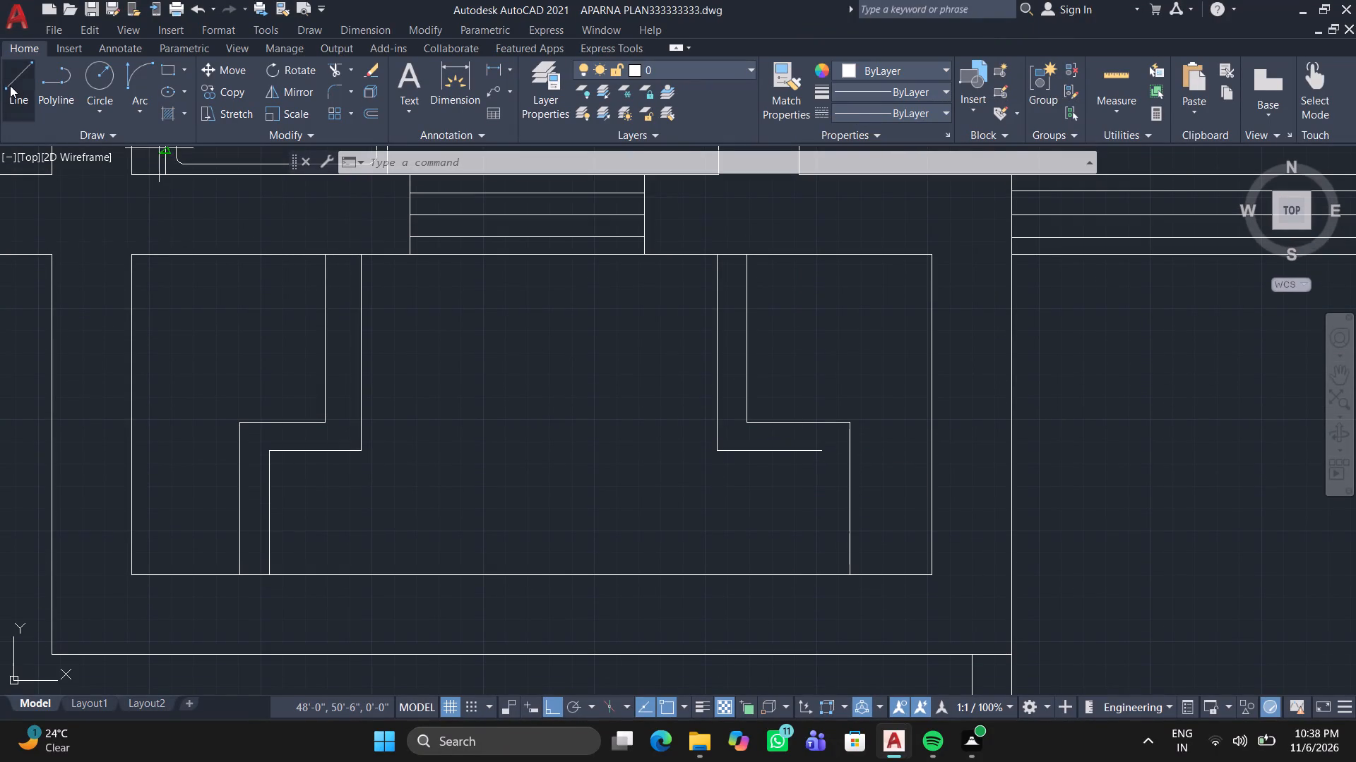
click(823, 445)
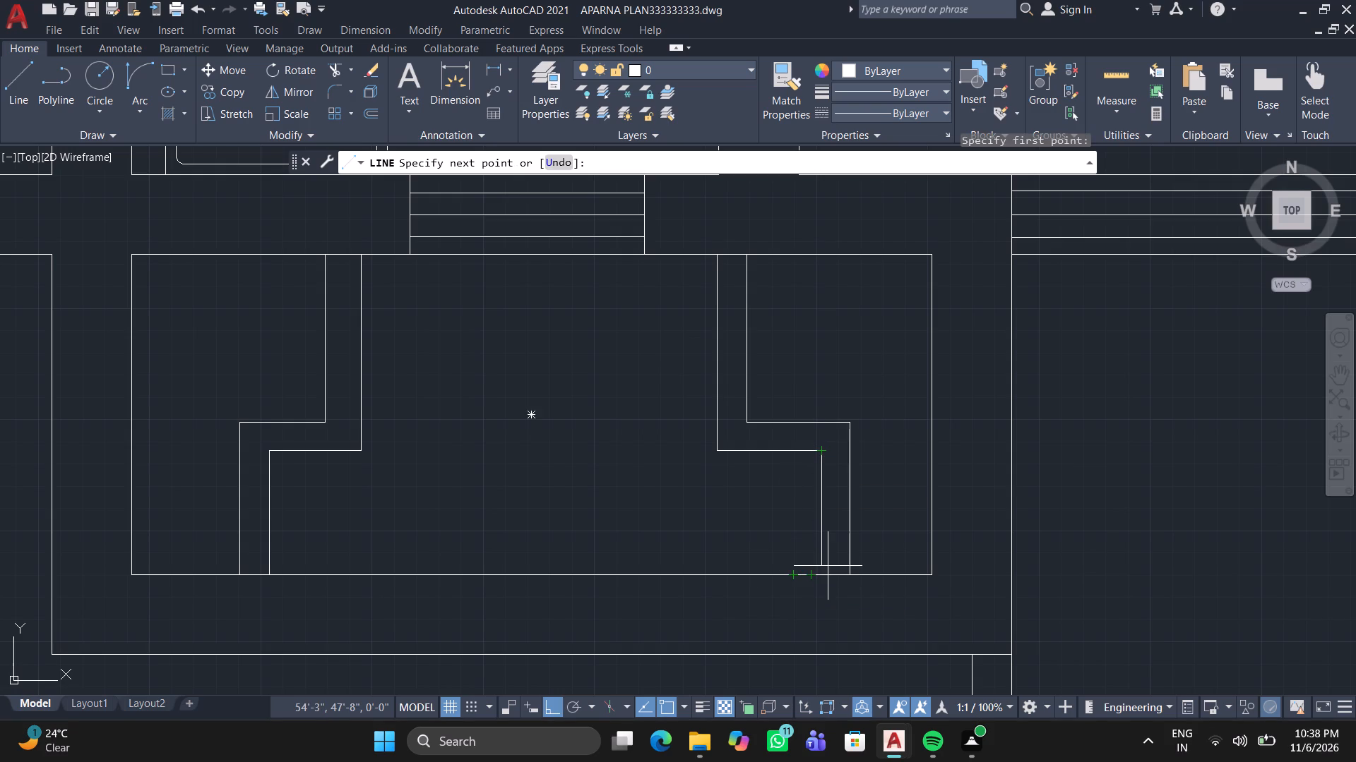
click(821, 569)
key(space)
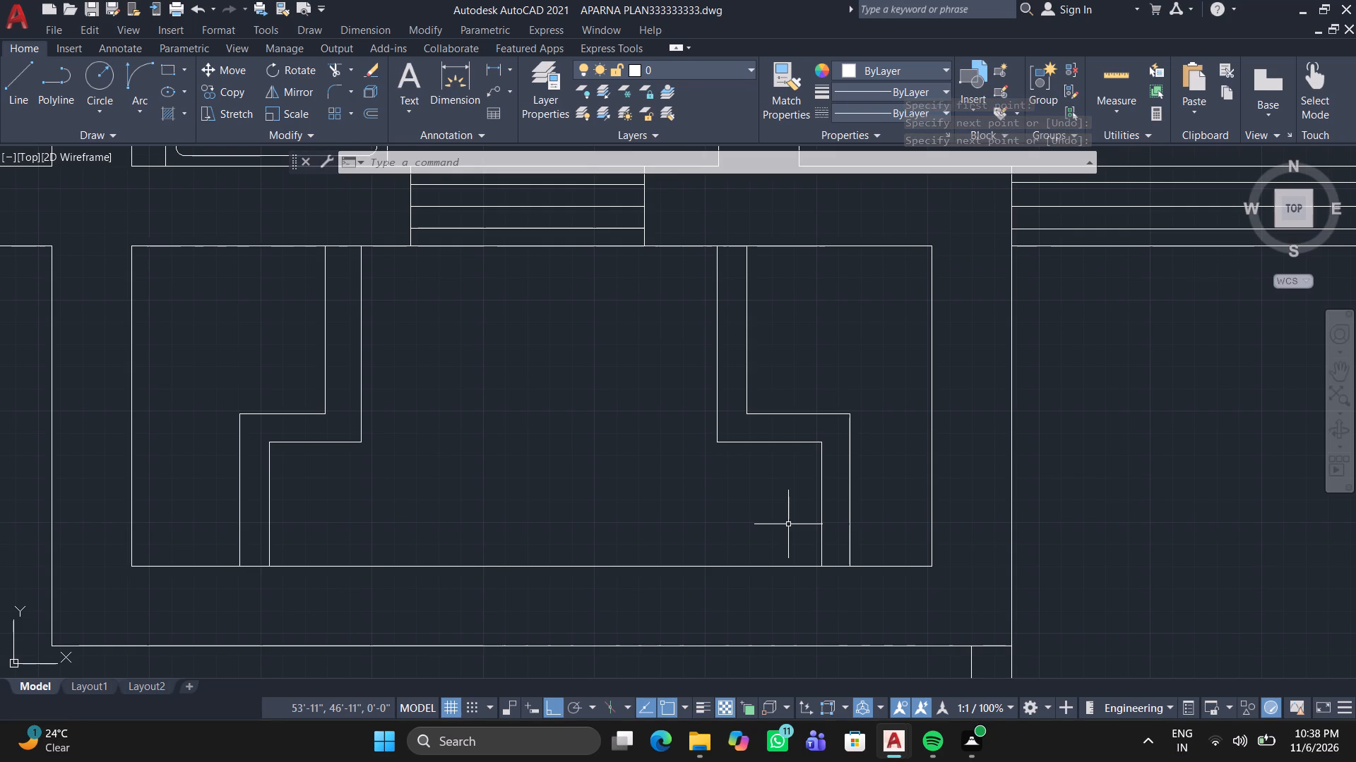
Draw two crossing diagonal lines across the wide upper part of the western stepped duct area.
key(l)
key(Return)
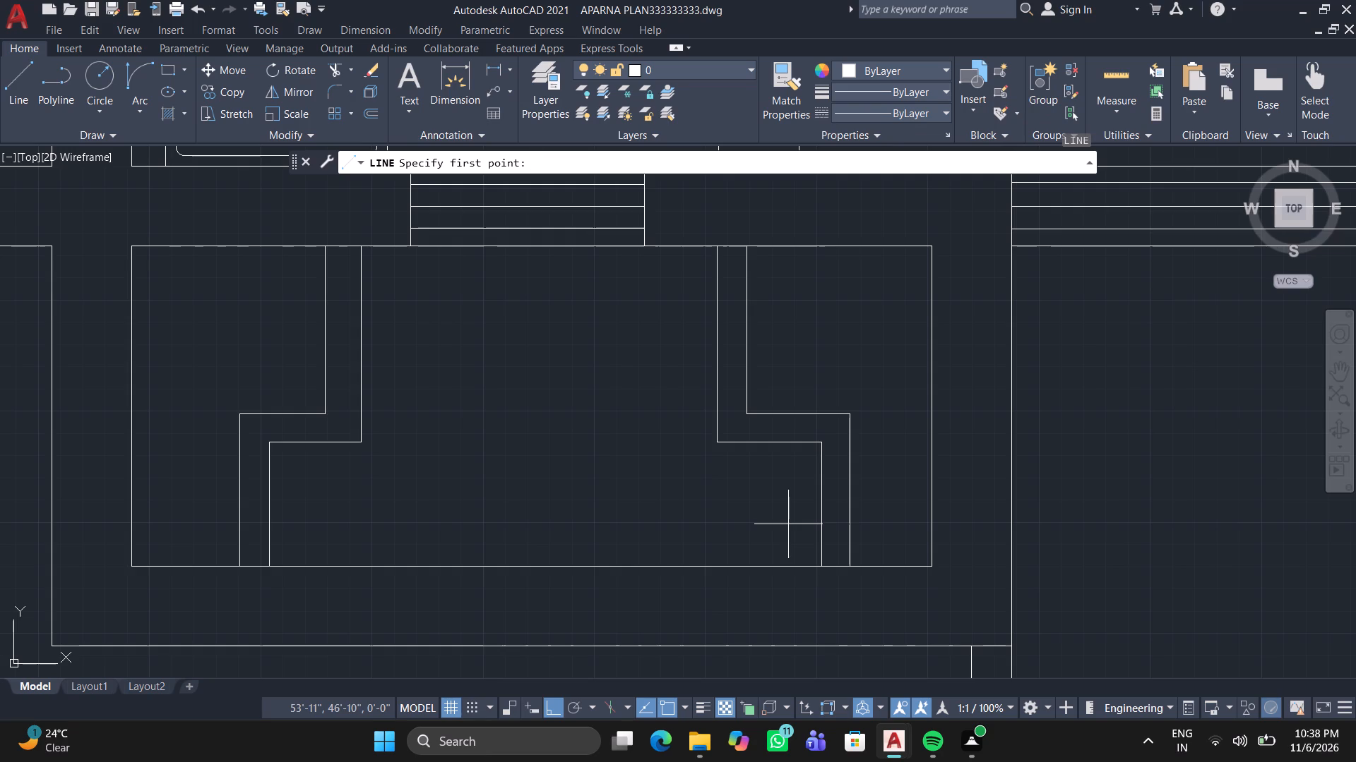
click(130, 251)
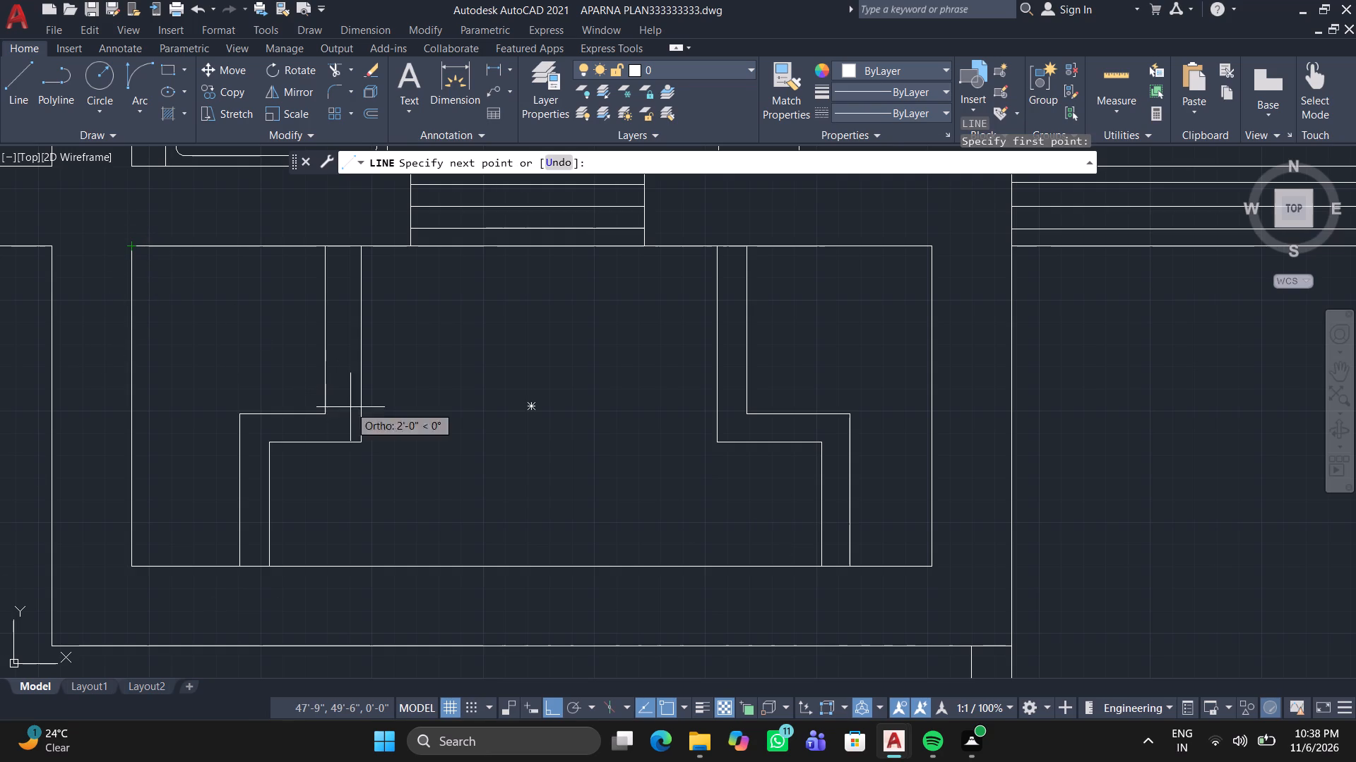
click(317, 411)
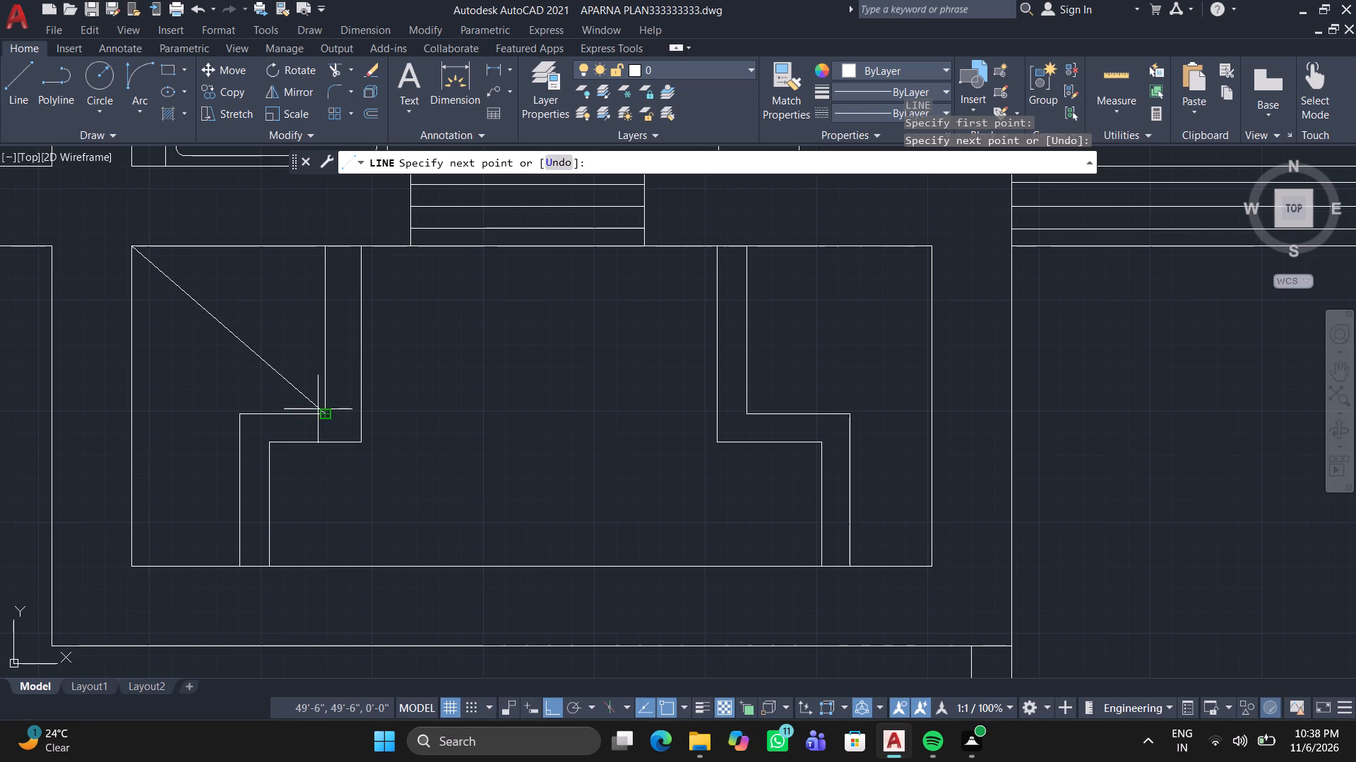
key(space)
key(space)
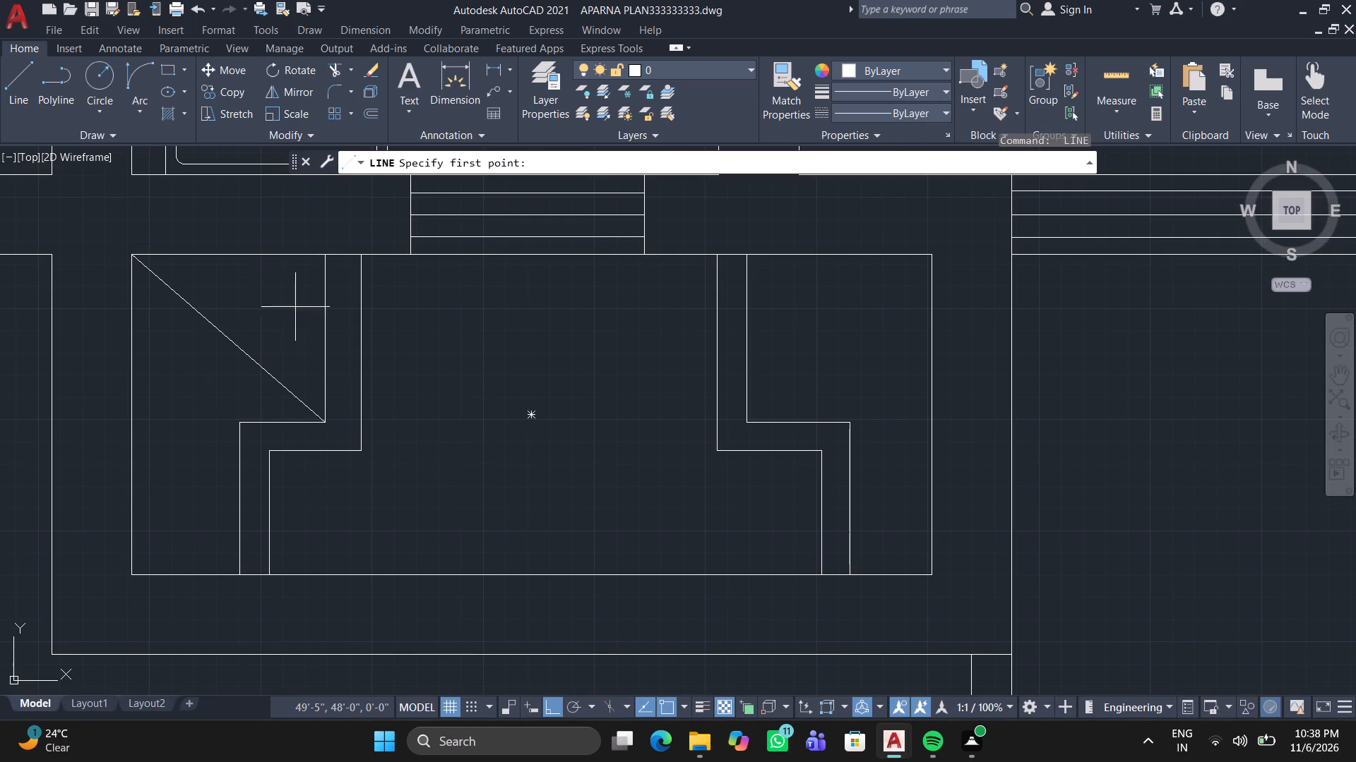
click(324, 259)
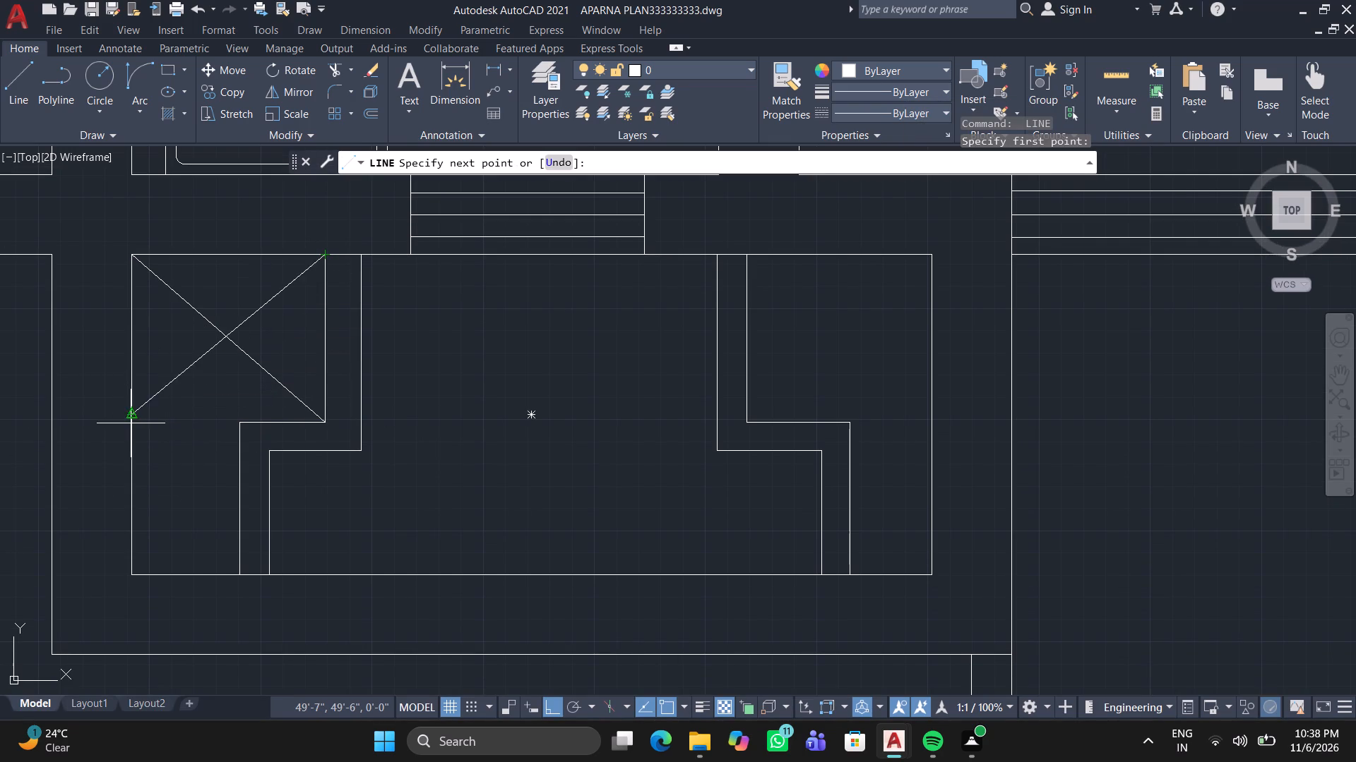
click(131, 421)
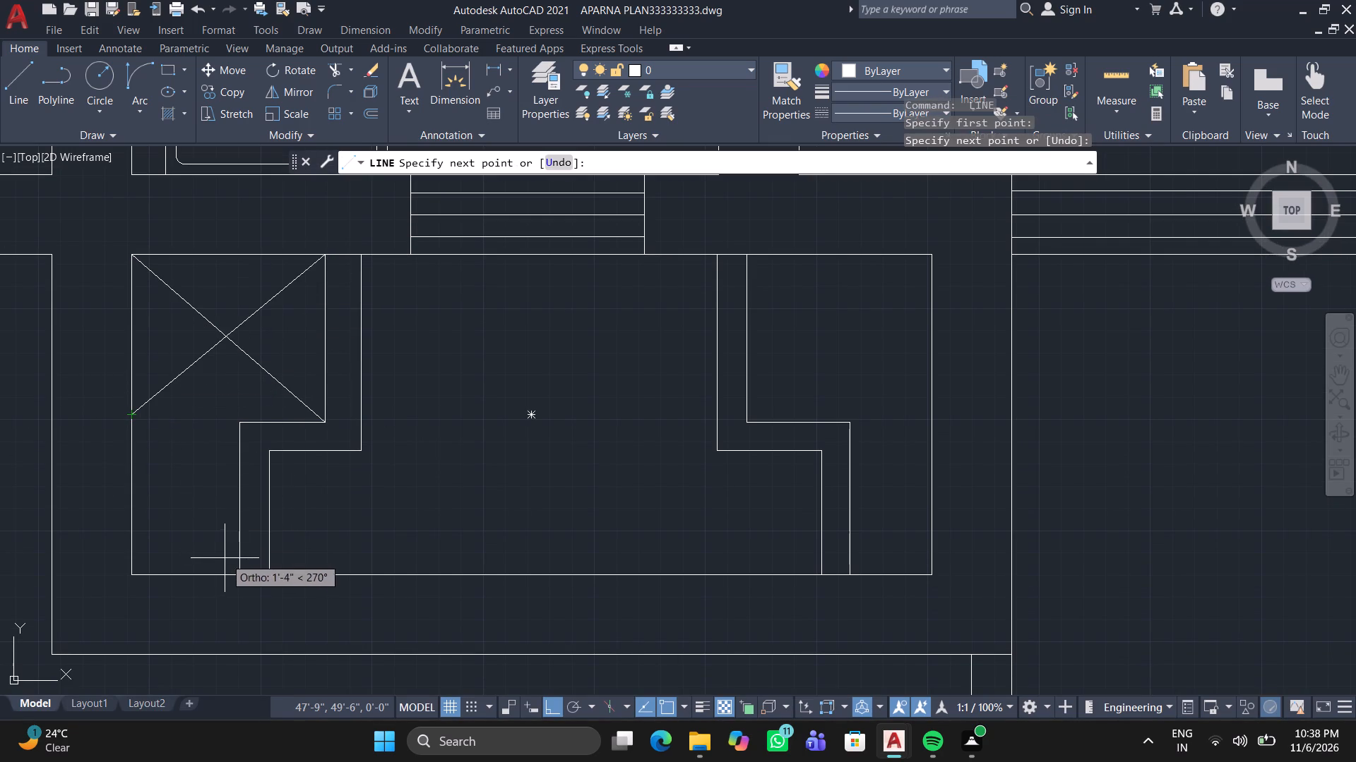
Draw two crossing diagonal lines across the narrow lower part of the western stepped duct area.
click(238, 574)
right_click(238, 574)
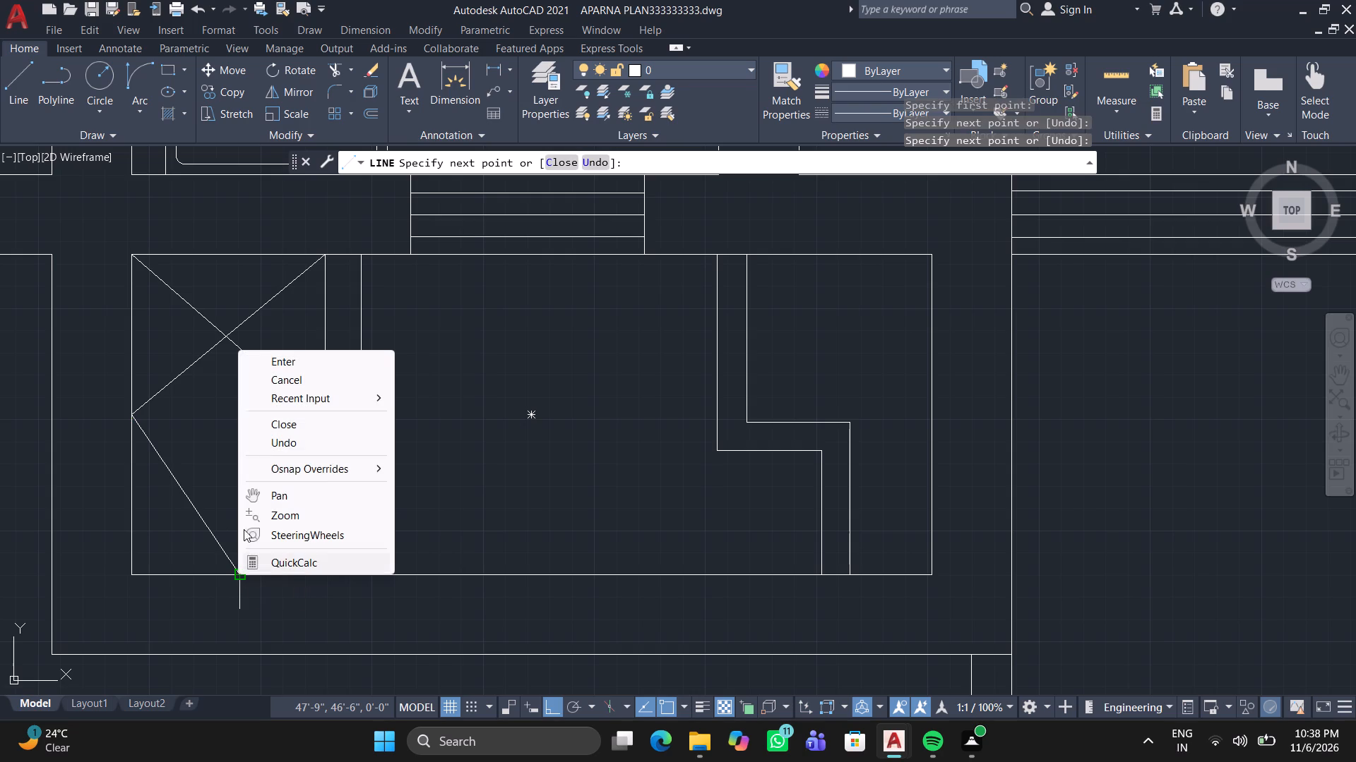
click(282, 361)
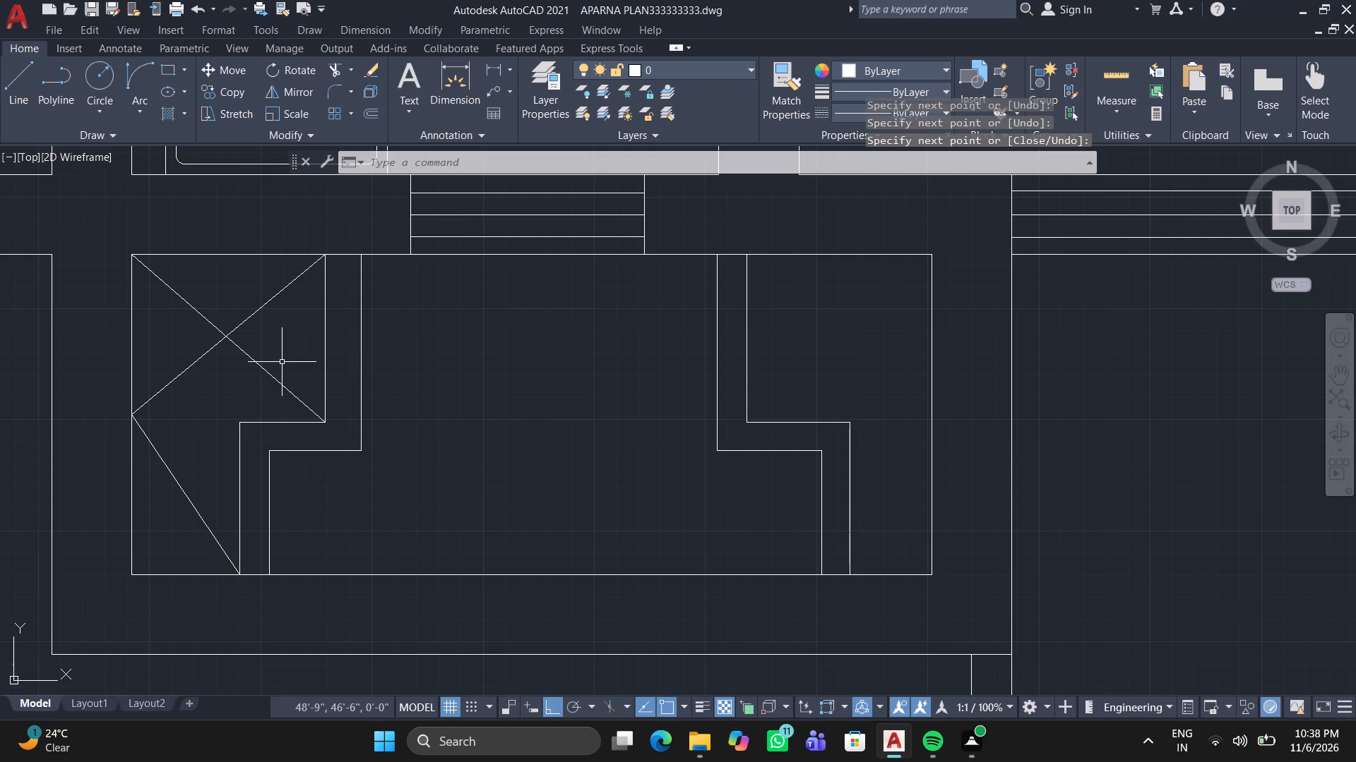
click(21, 68)
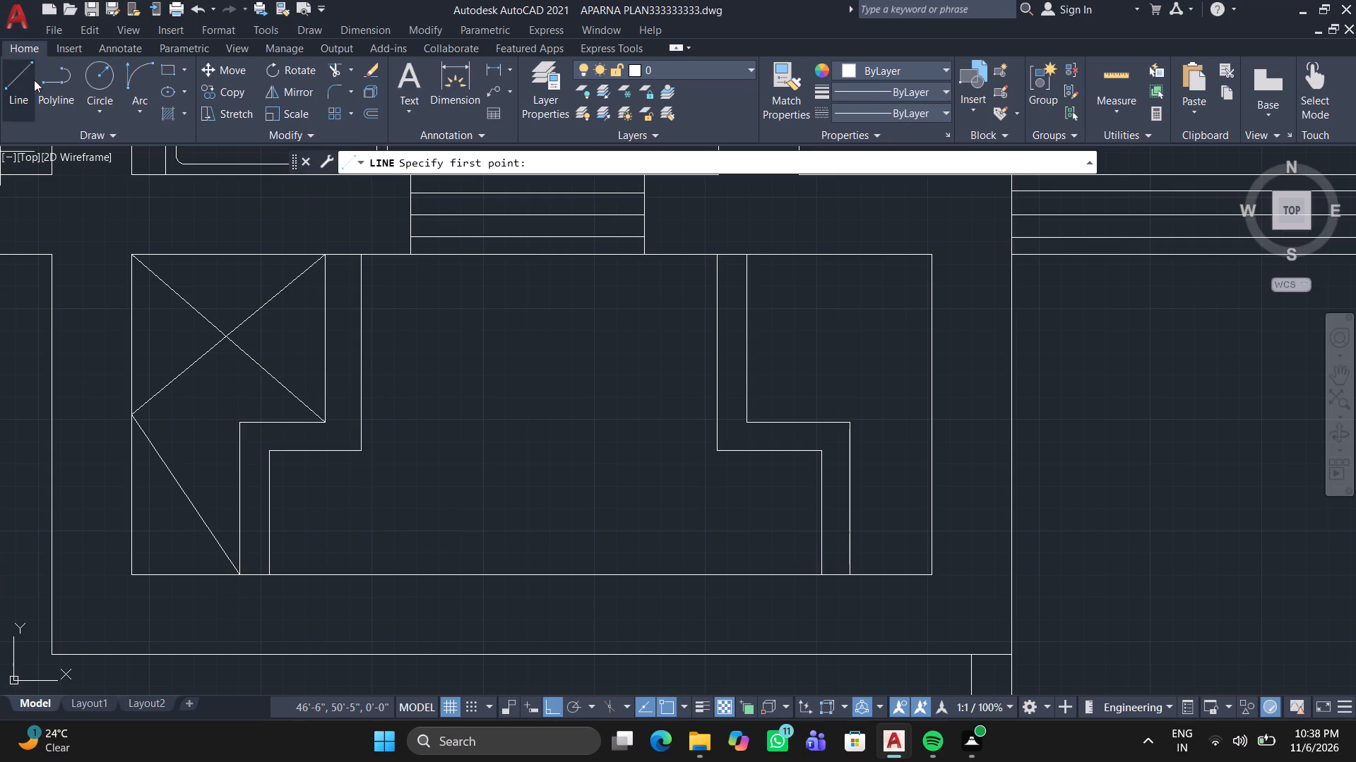
click(245, 422)
click(133, 571)
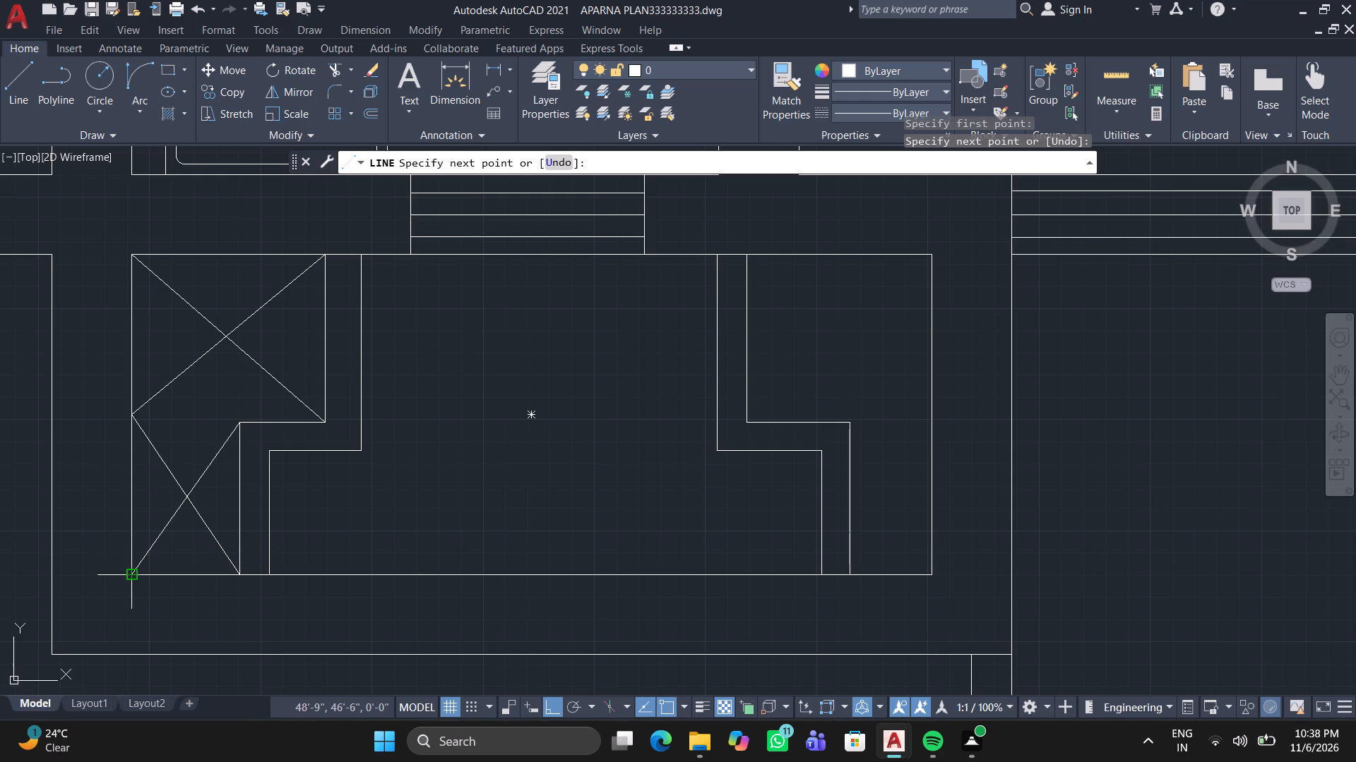
key(Return)
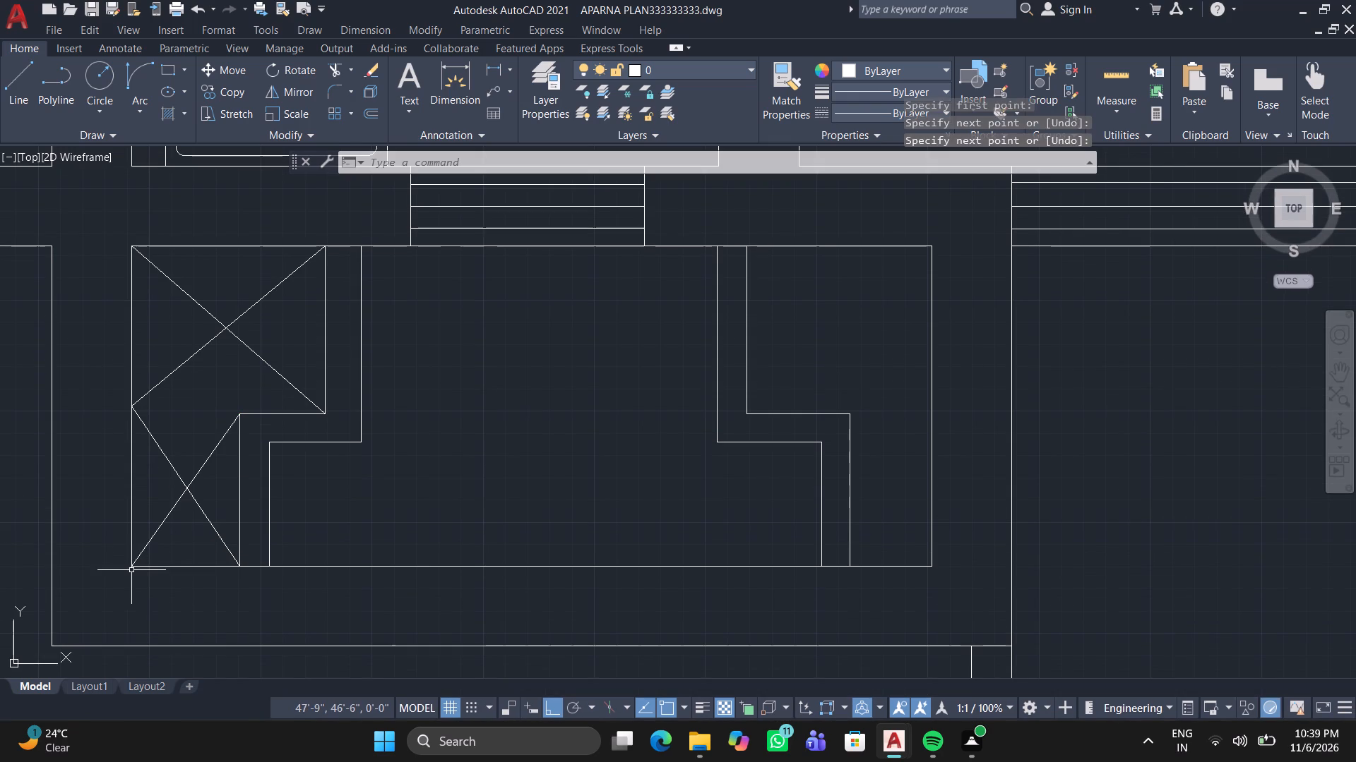
Draw two crossing diagonal lines across the wide upper part of the eastern stepped duct area.
key(l)
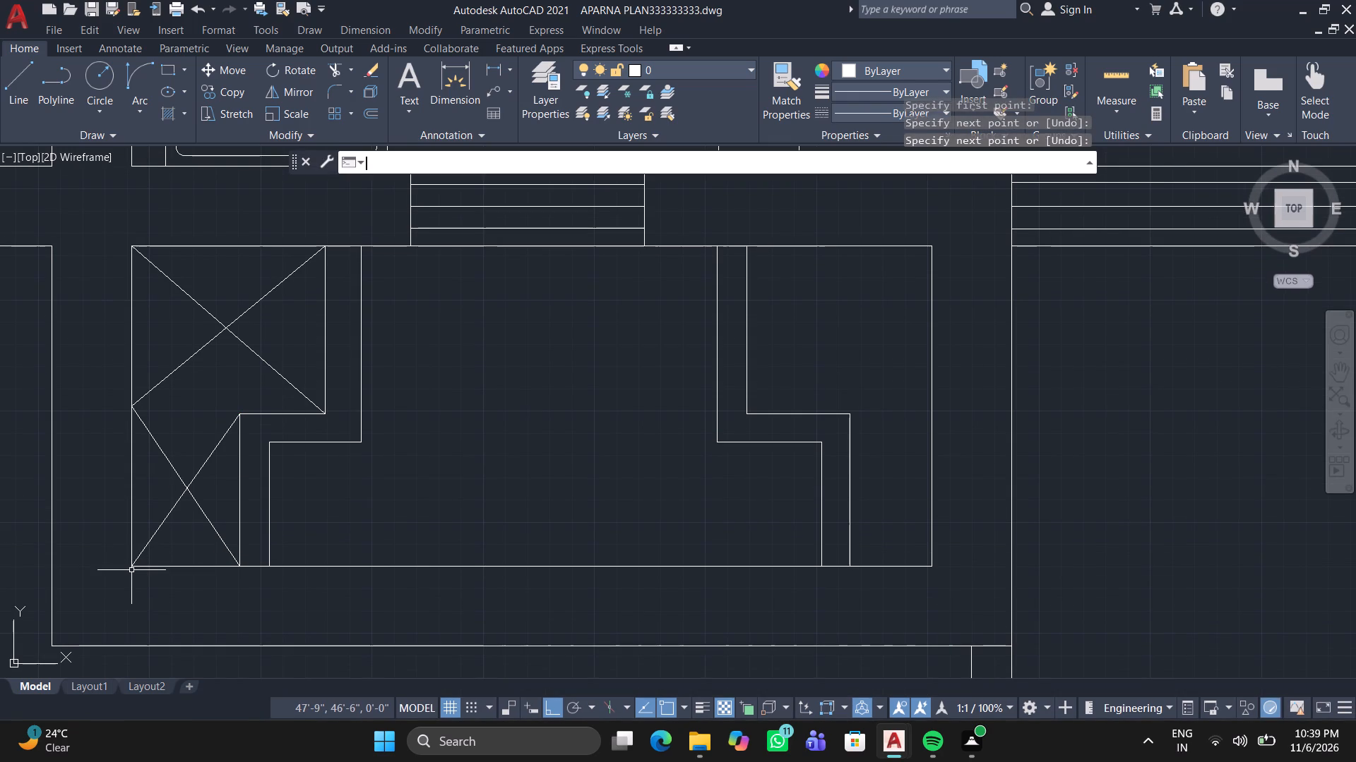
key(Return)
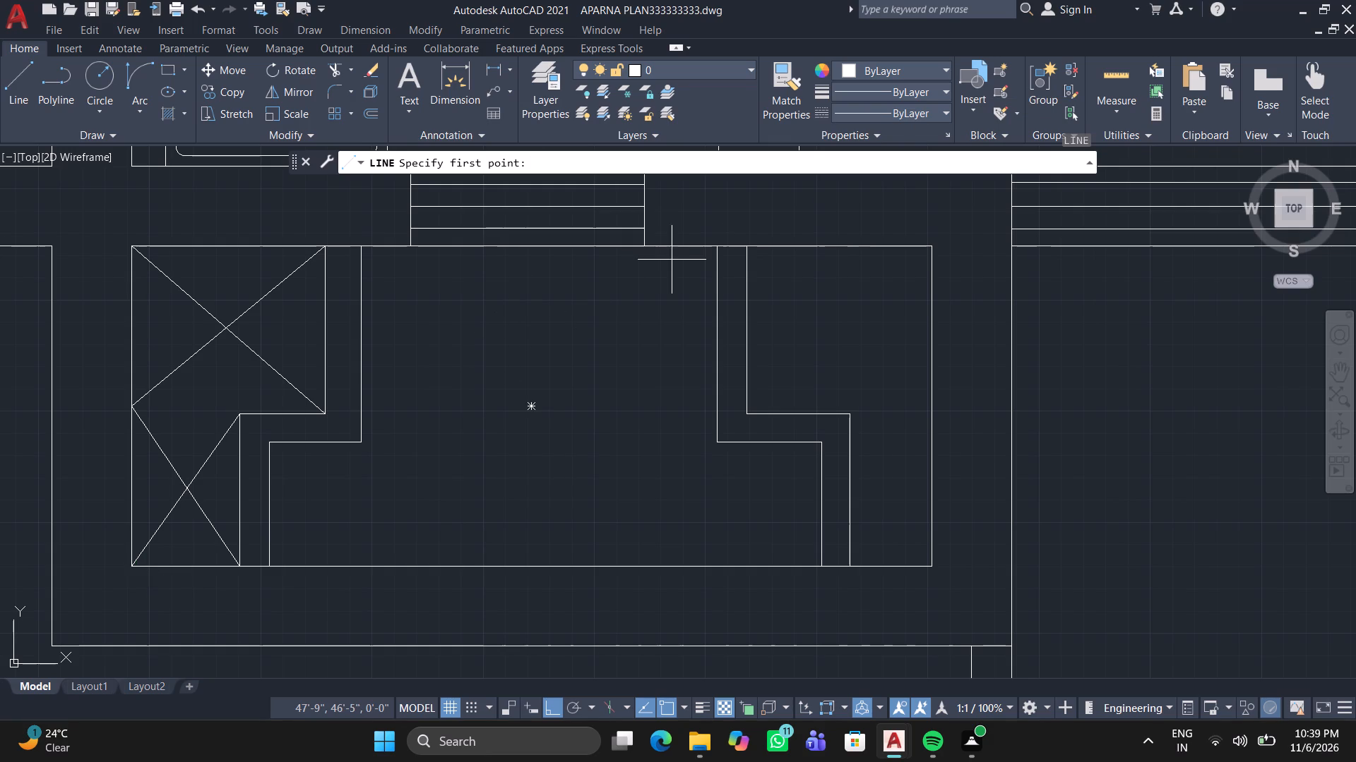
click(749, 240)
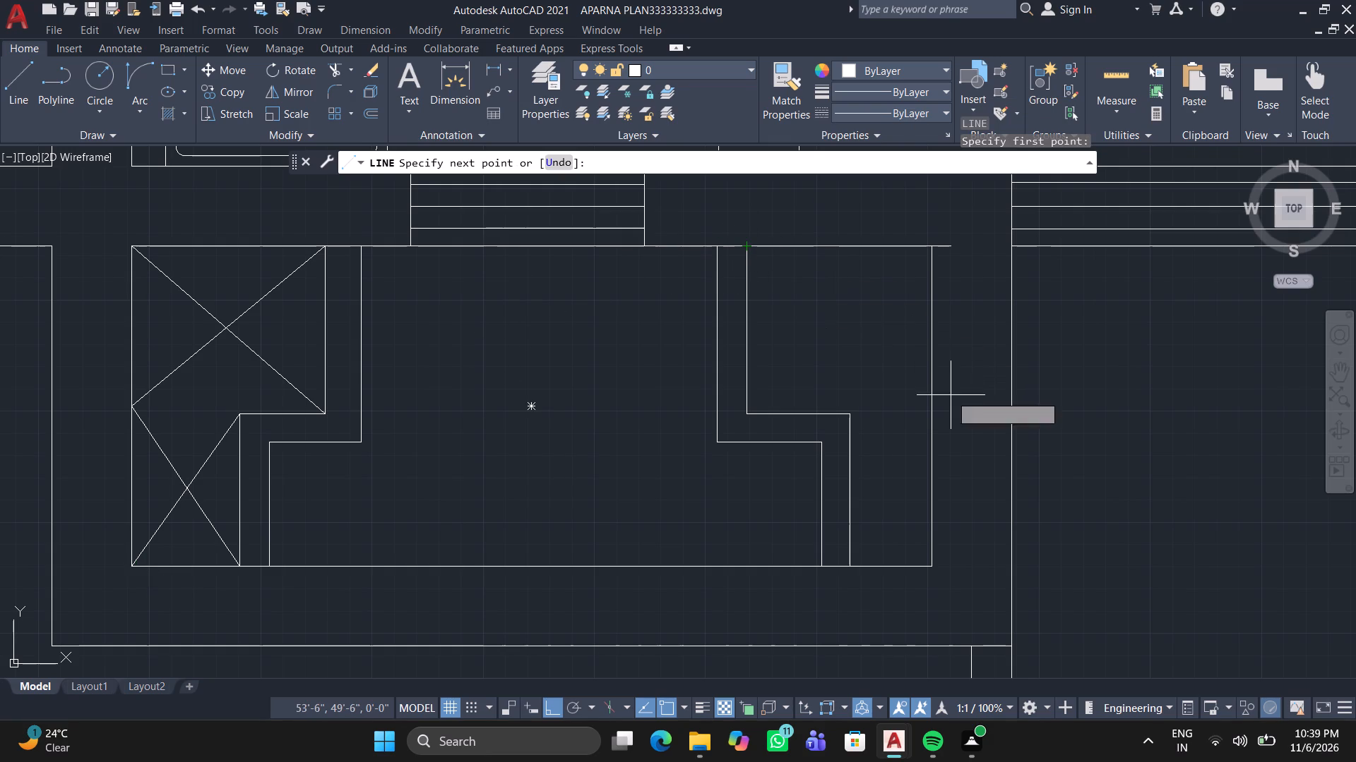
click(925, 409)
click(924, 410)
right_click(924, 410)
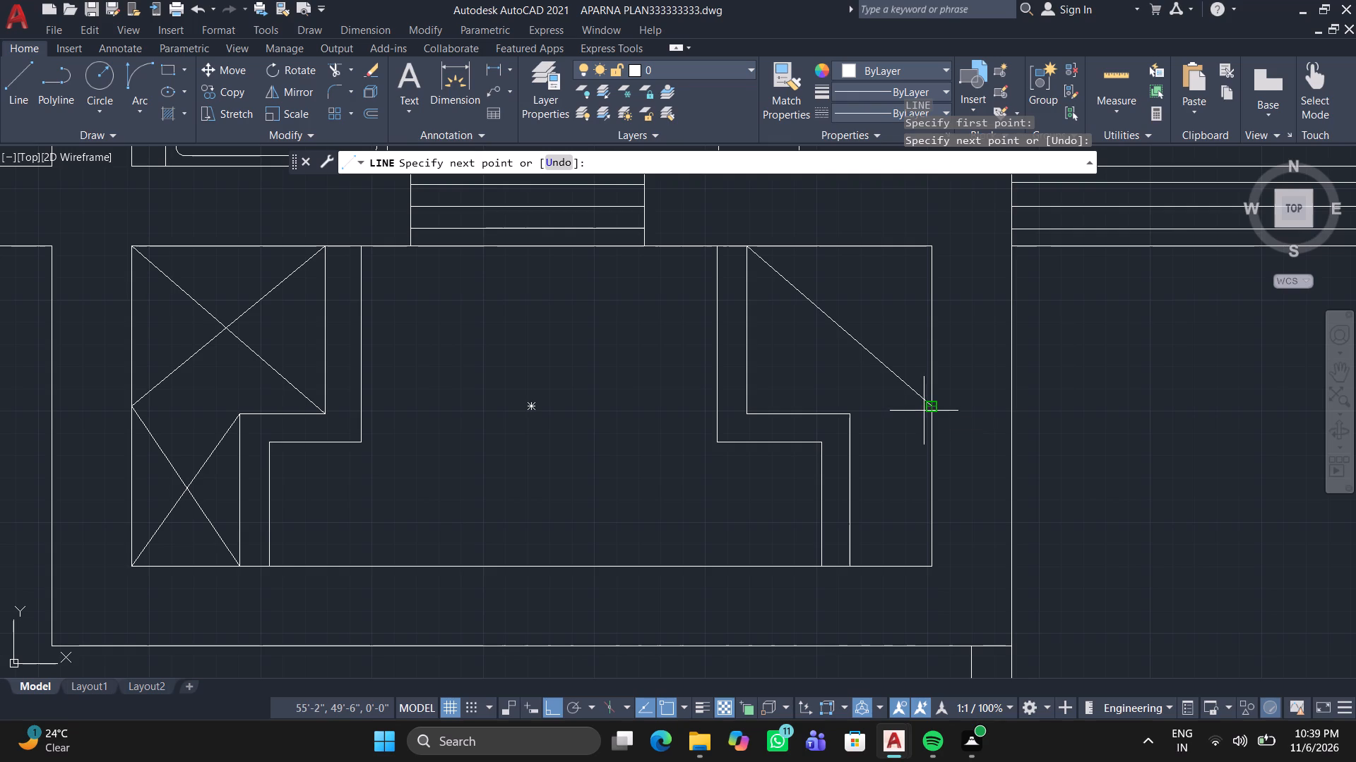
click(933, 421)
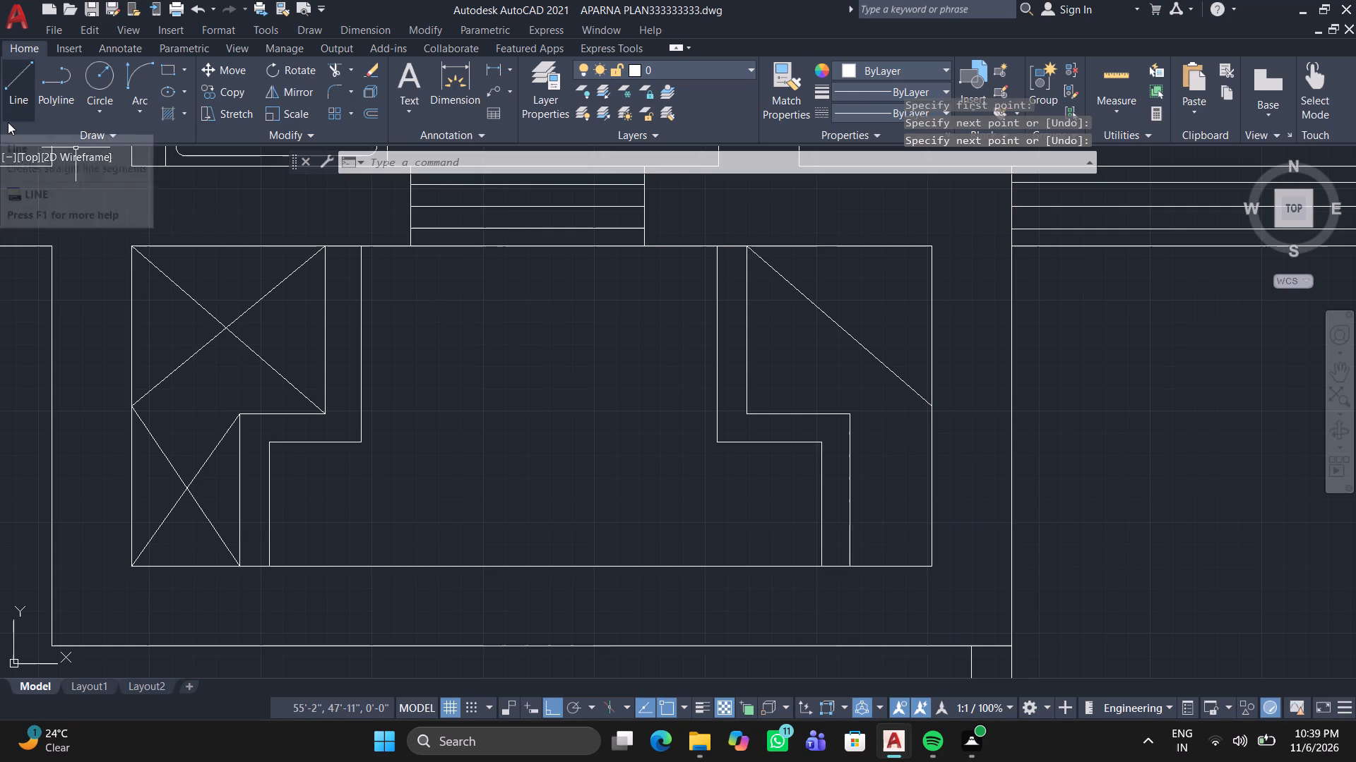
click(4, 77)
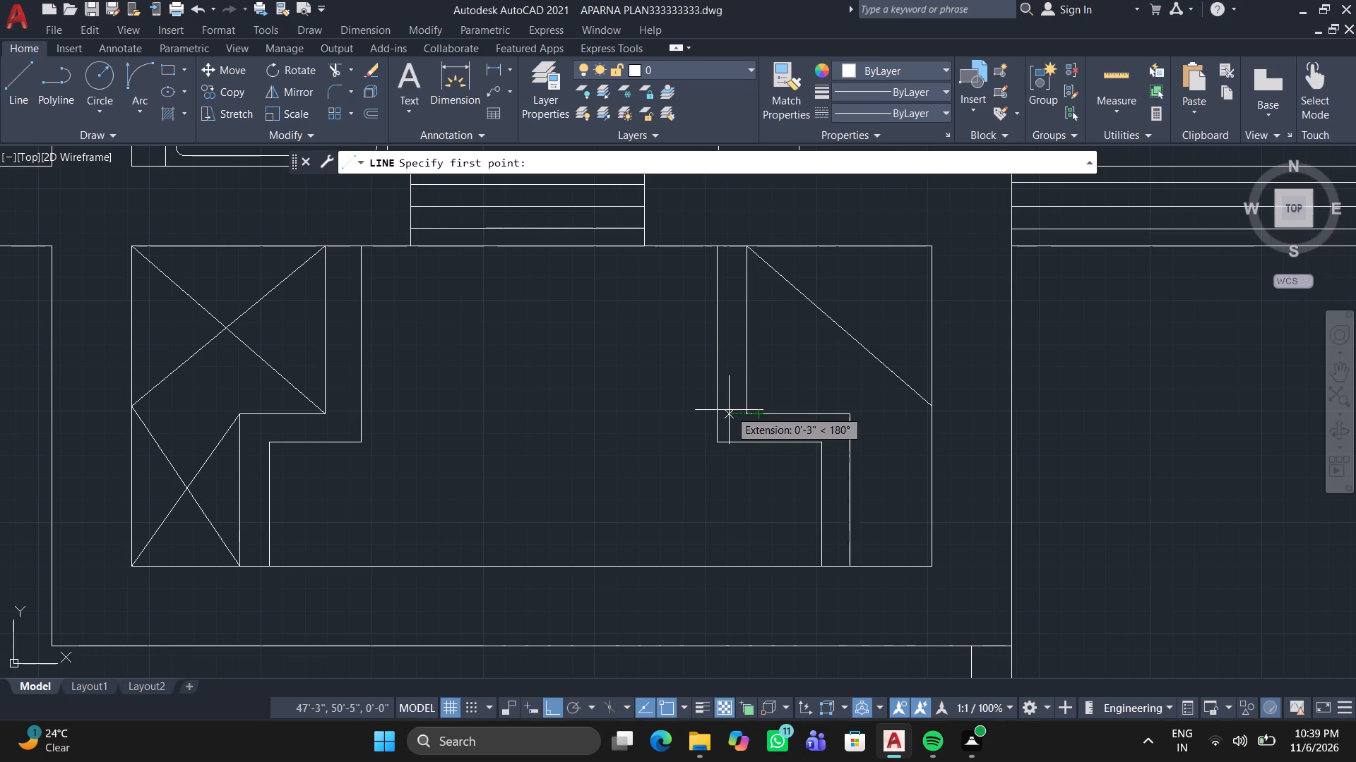
click(749, 410)
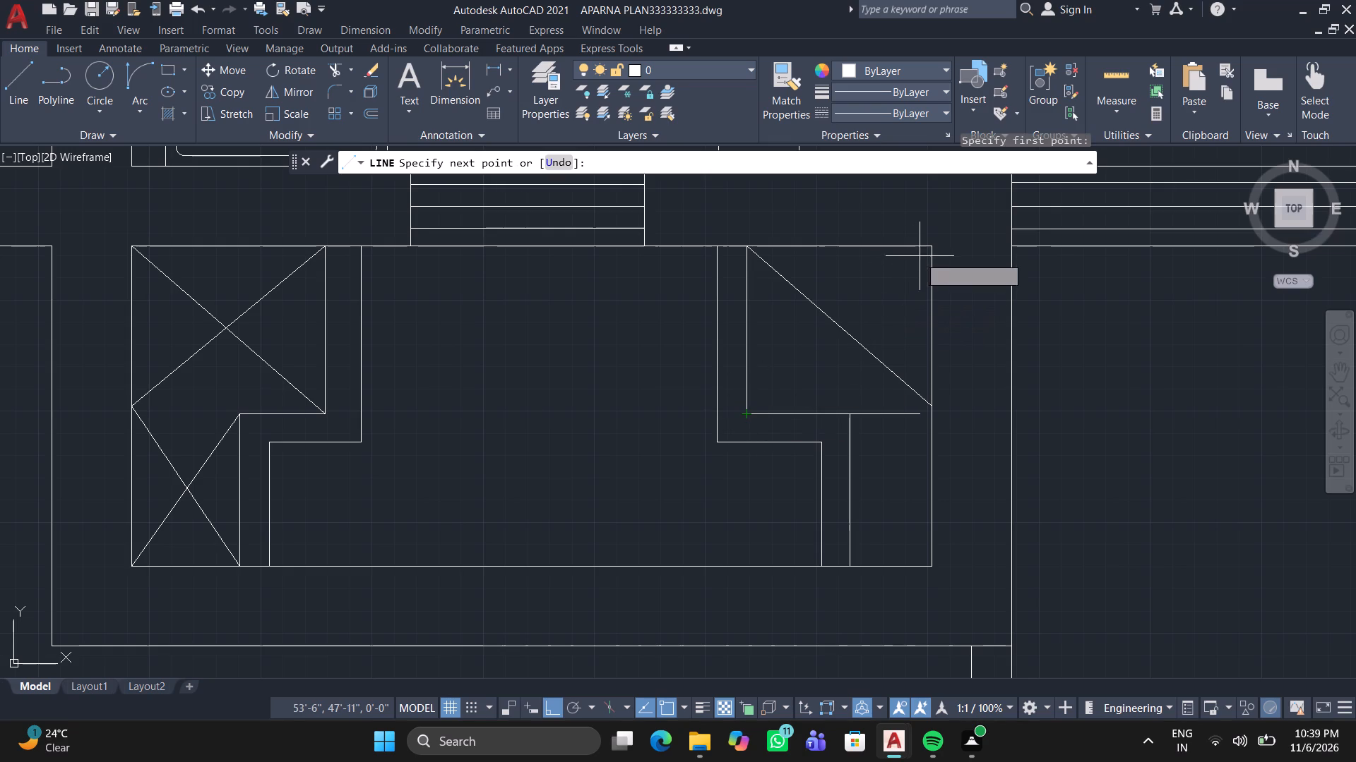
click(927, 253)
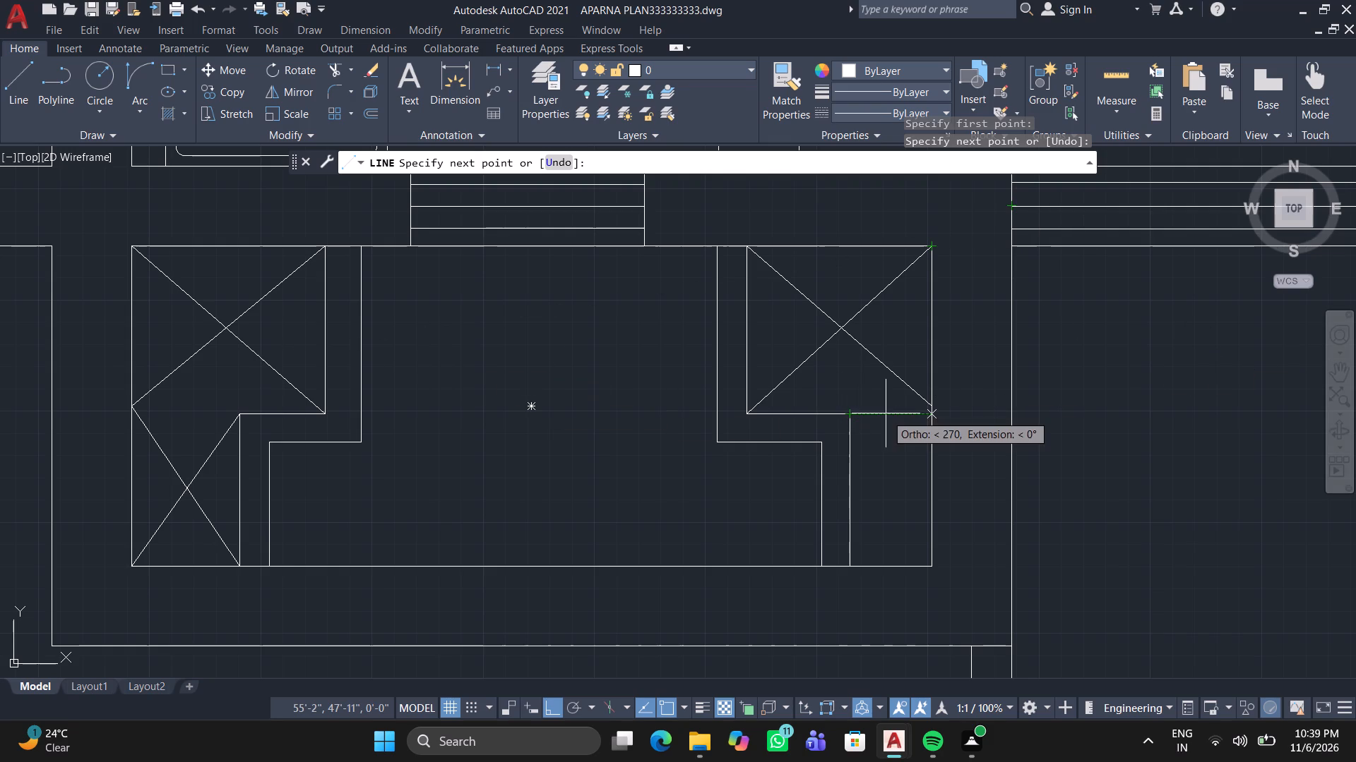
key(Return)
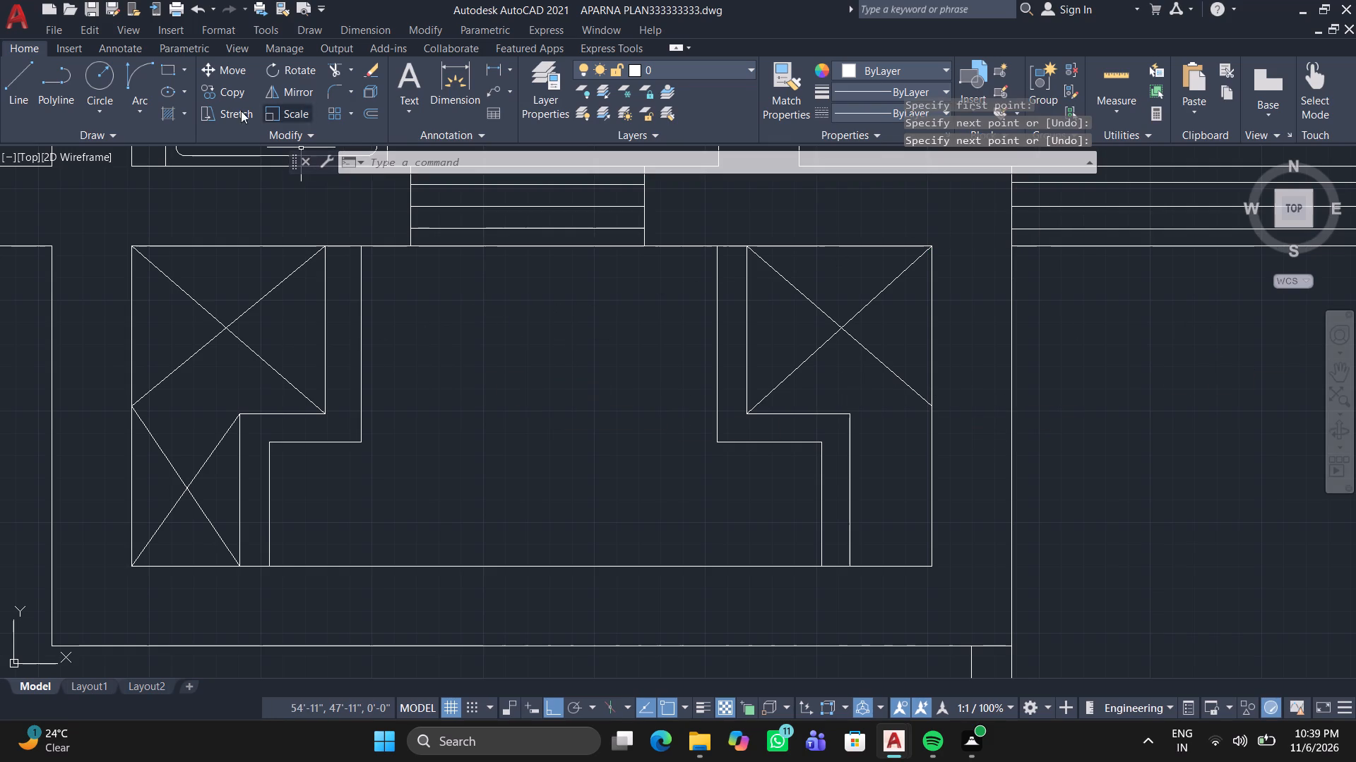
Draw two crossing diagonal lines across the narrow lower part of the eastern stepped duct area.
click(20, 73)
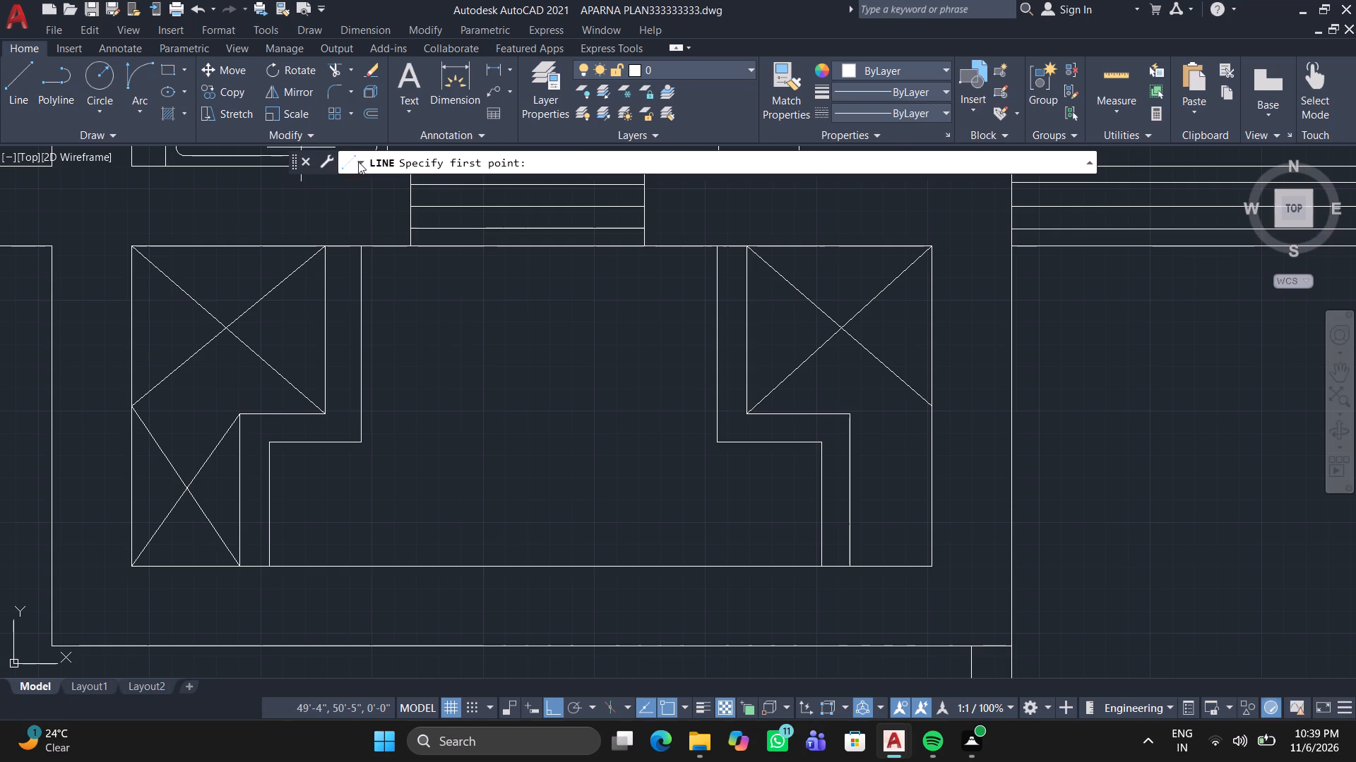
click(847, 409)
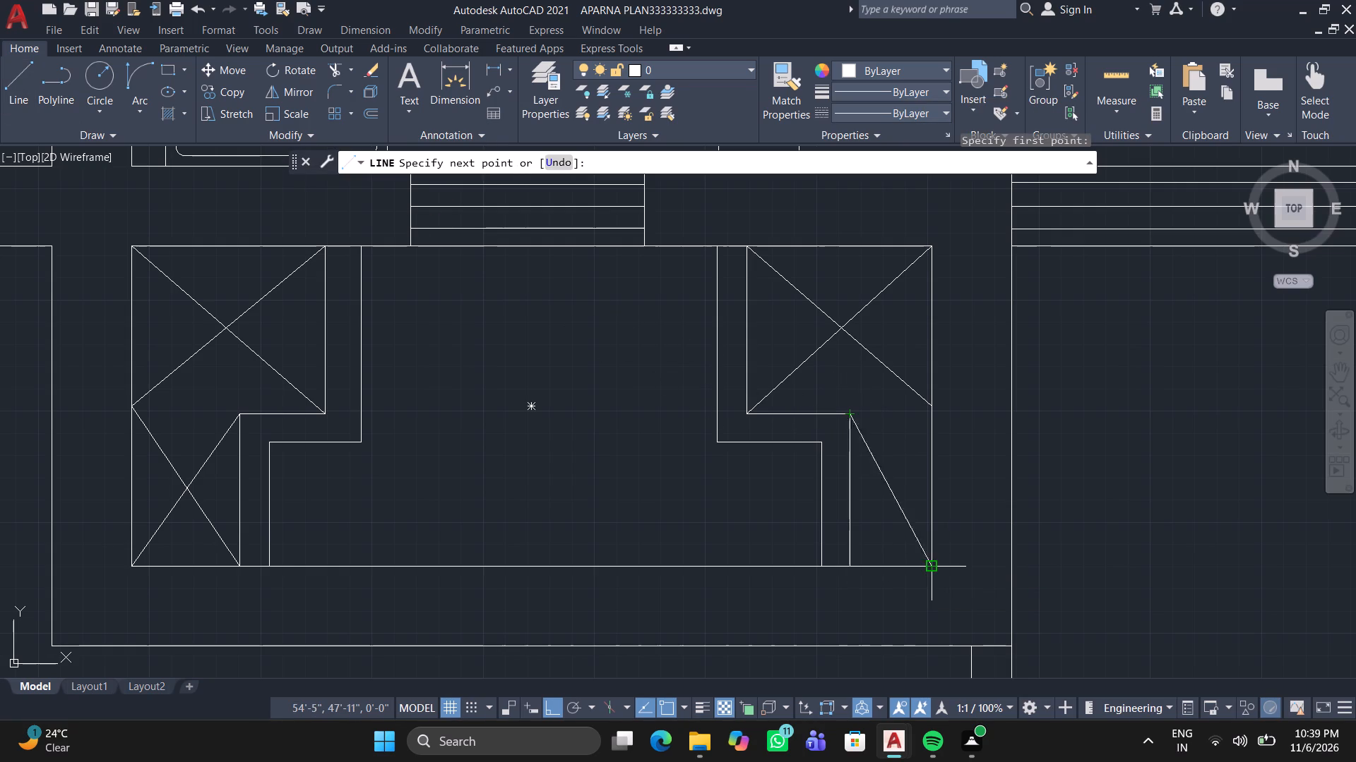
click(935, 565)
right_click(935, 567)
right_click(935, 567)
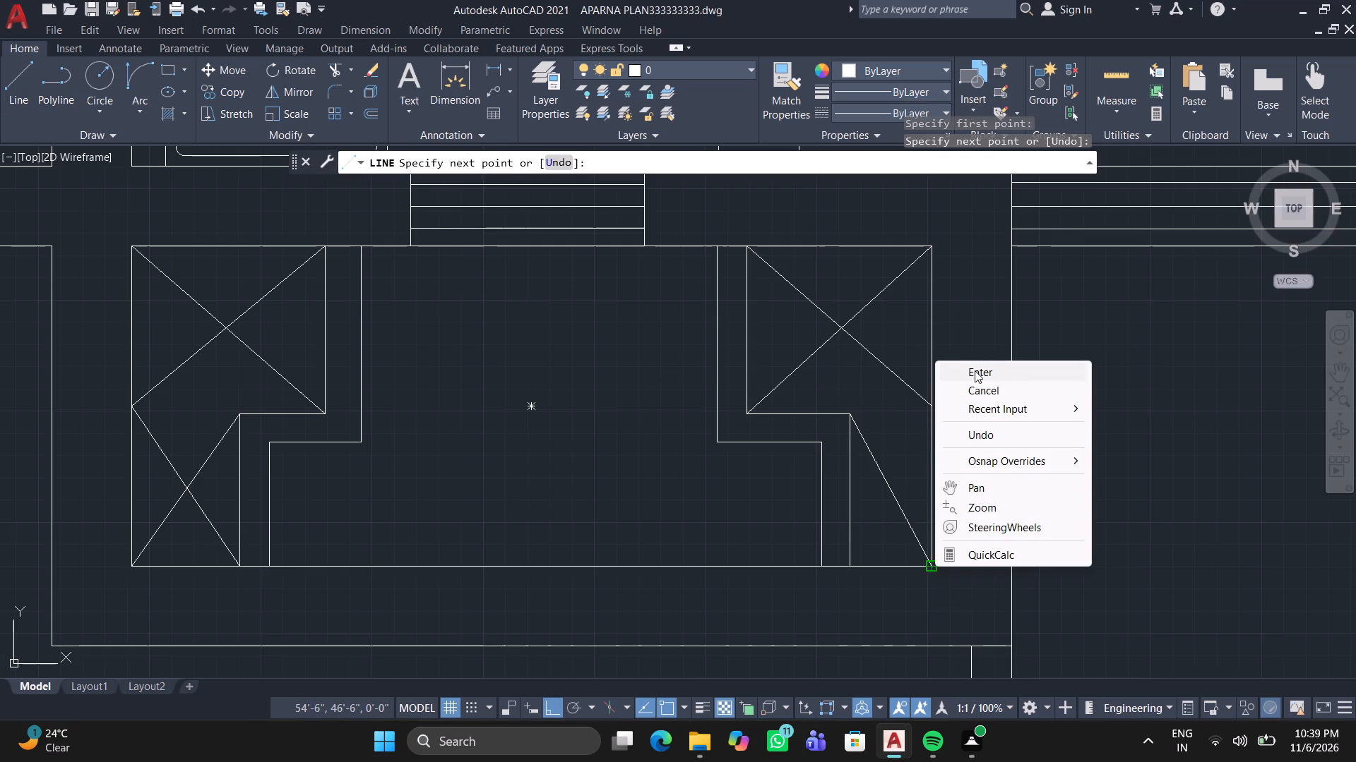
click(975, 370)
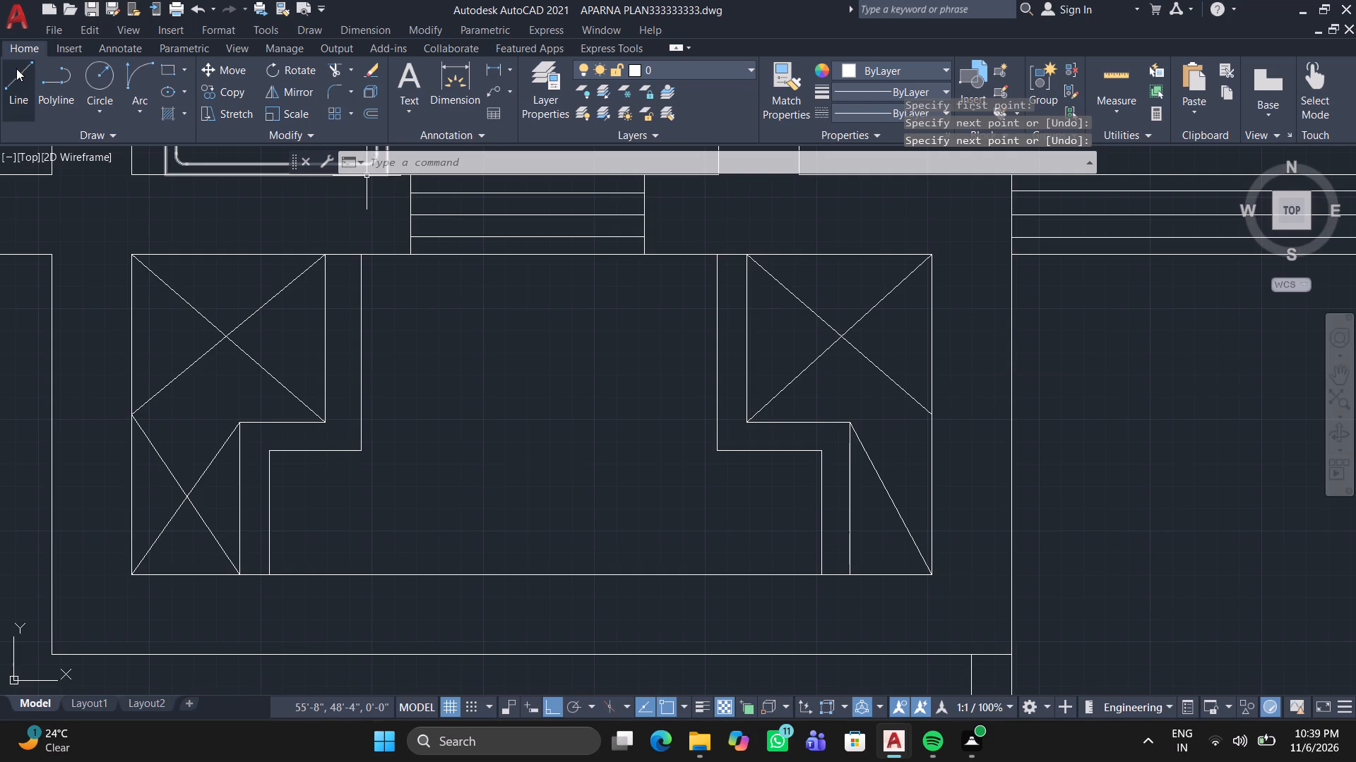
click(16, 68)
click(847, 571)
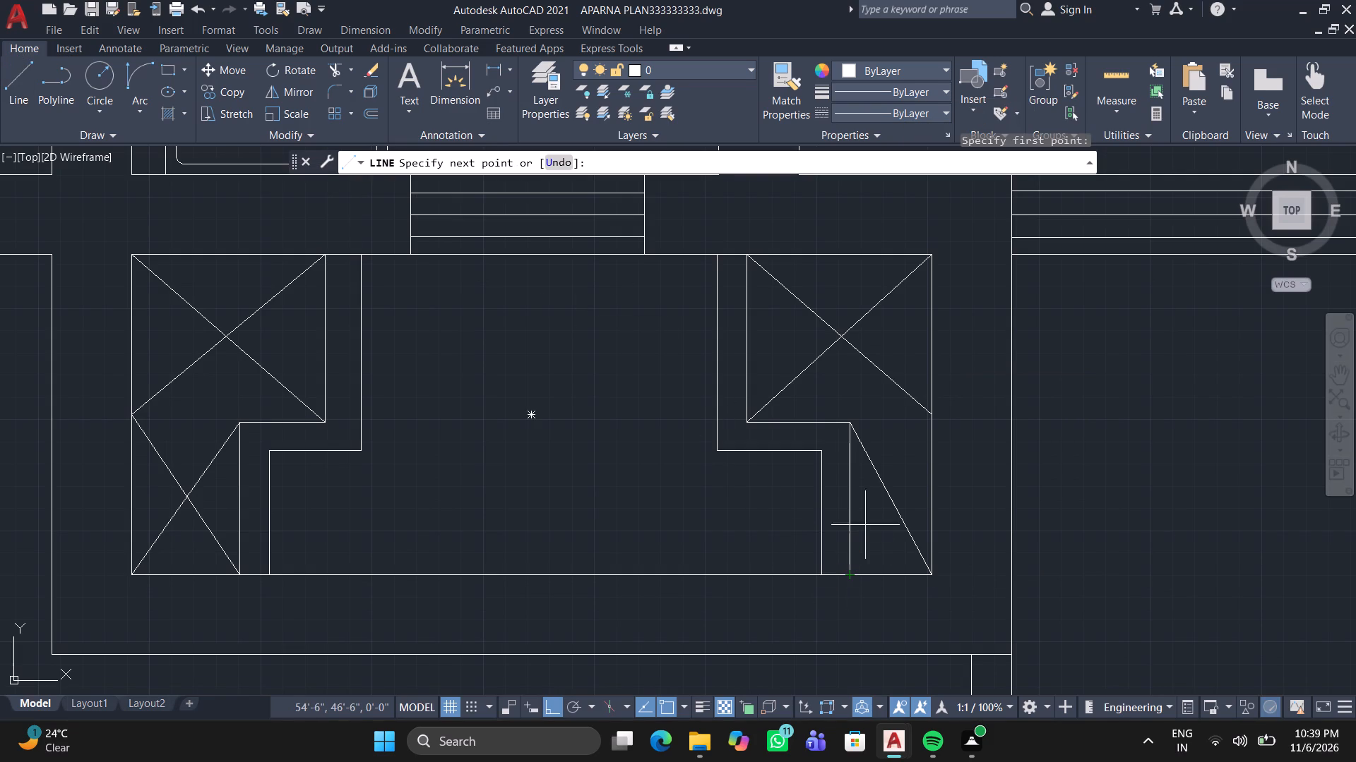
click(935, 421)
right_click(935, 421)
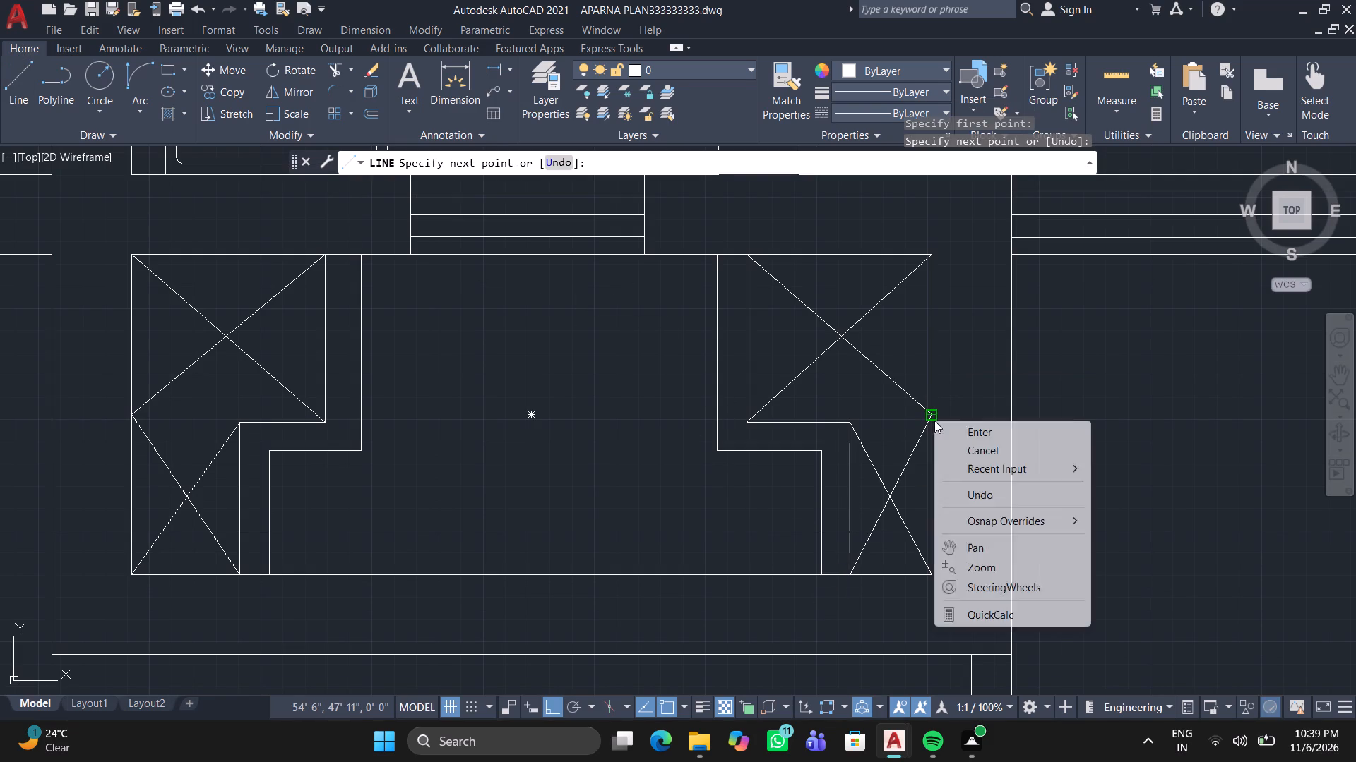
click(949, 440)
Set both diagonals in the upper part of the eastern duct area to the dashed ACAD linetype.
click(913, 398)
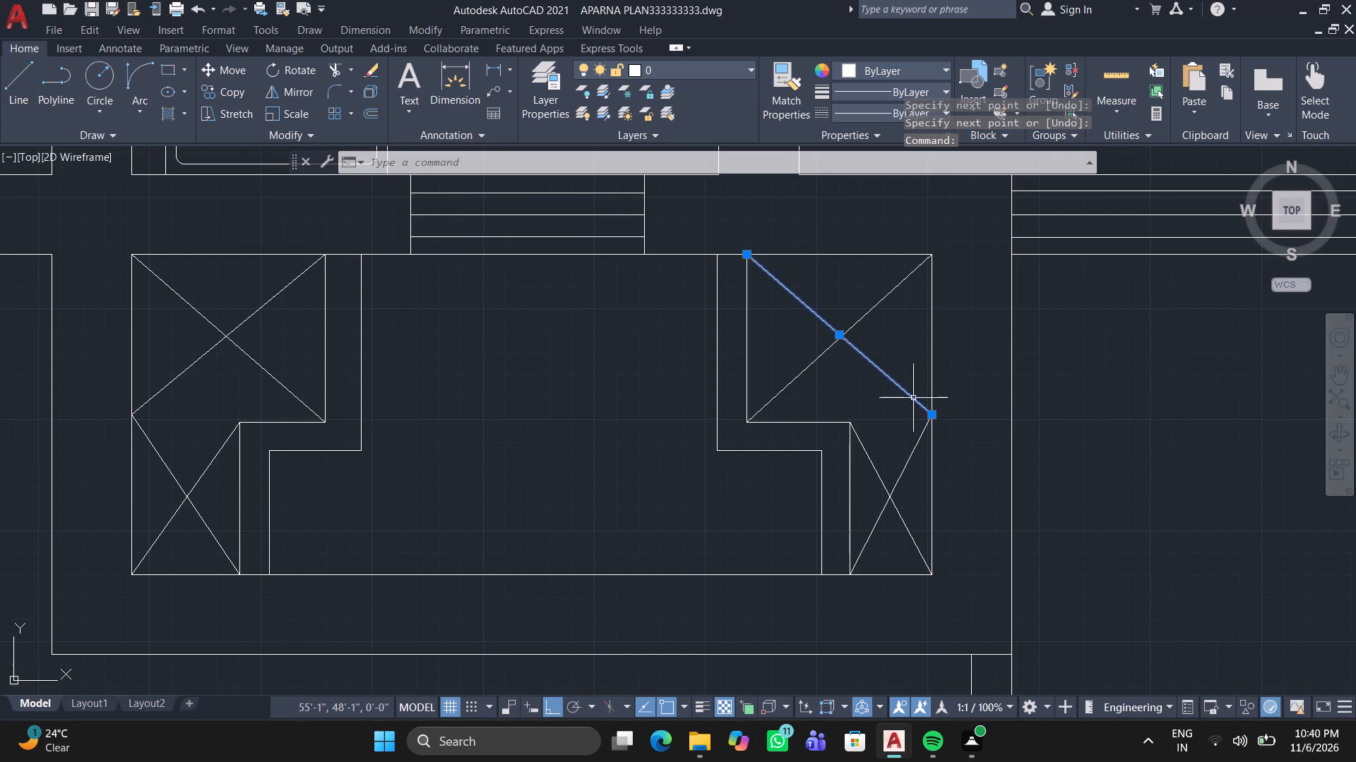
click(872, 111)
drag(872, 173, 872, 179)
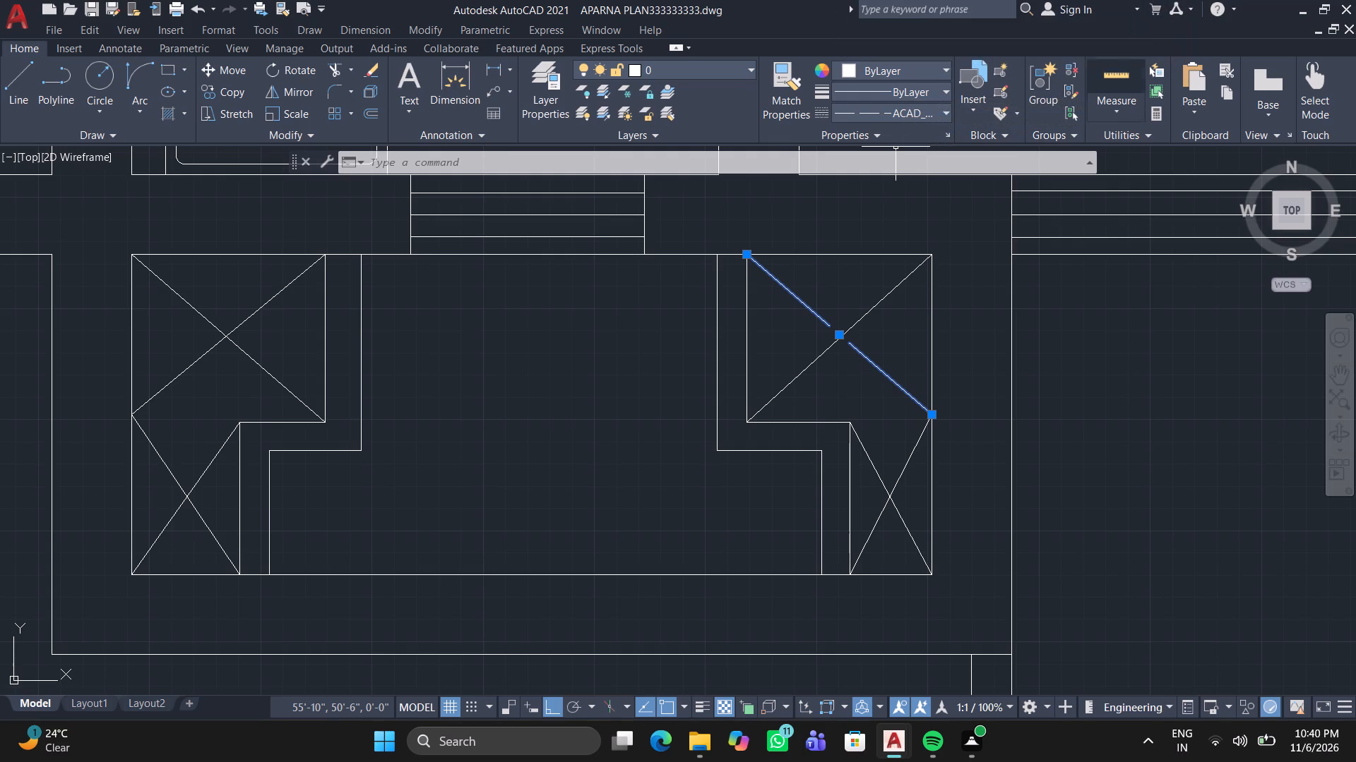
click(879, 302)
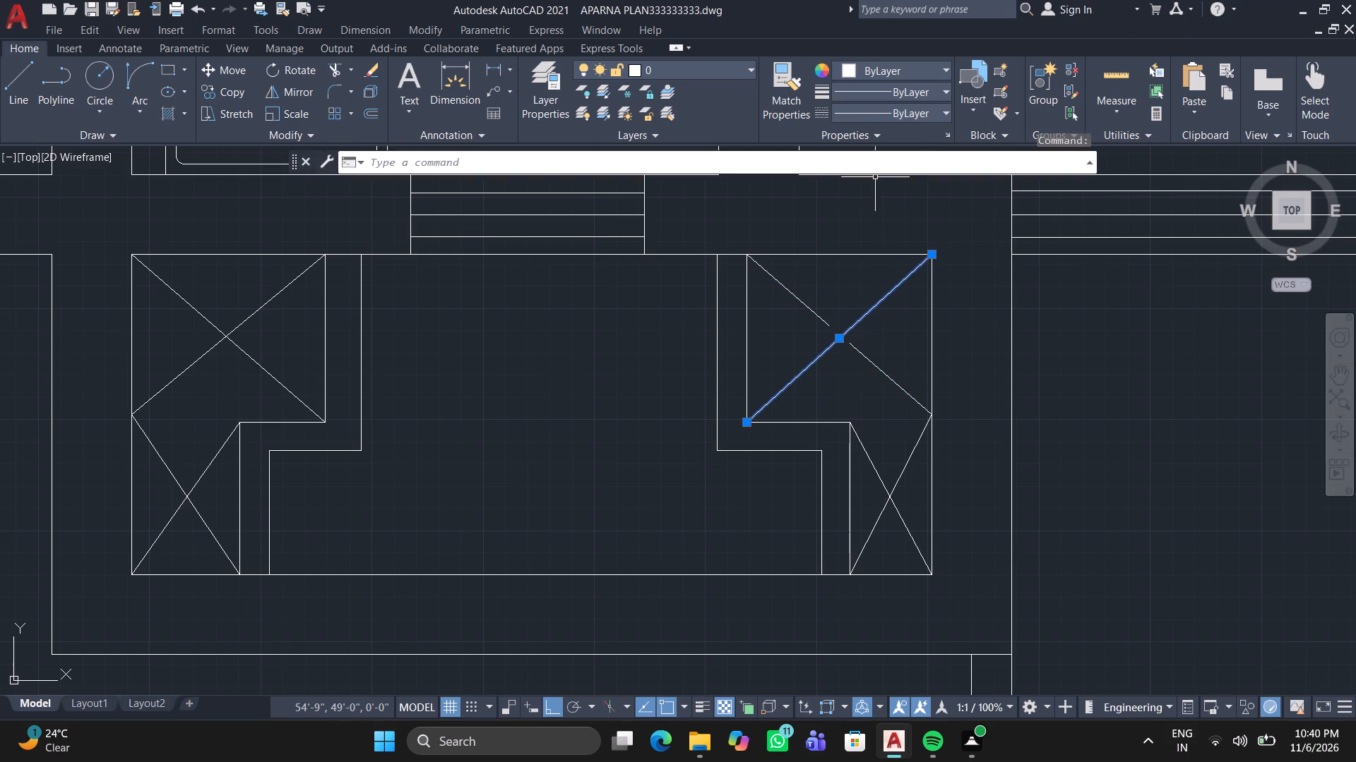
click(876, 109)
click(875, 174)
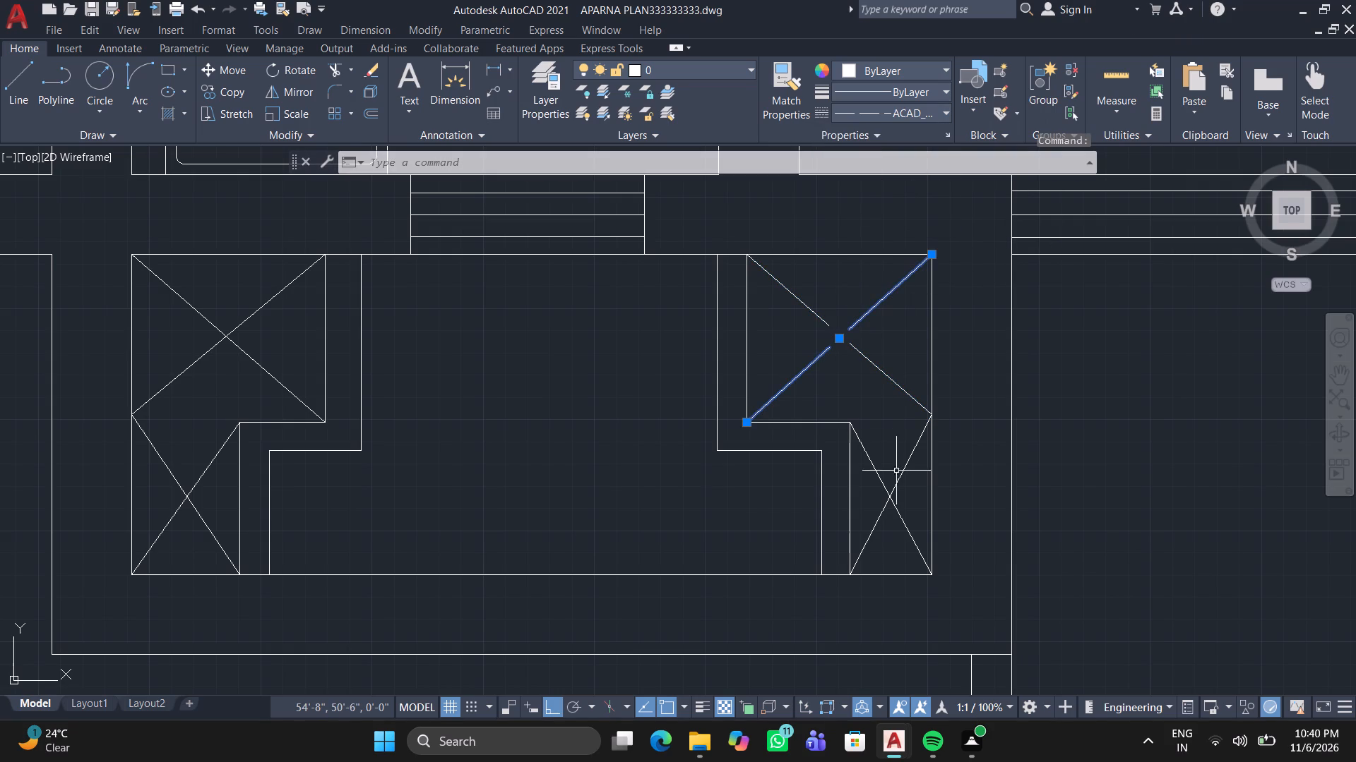
Set both diagonals in the lower part of the eastern duct area to the dashed ACAD linetype.
click(891, 503)
click(864, 111)
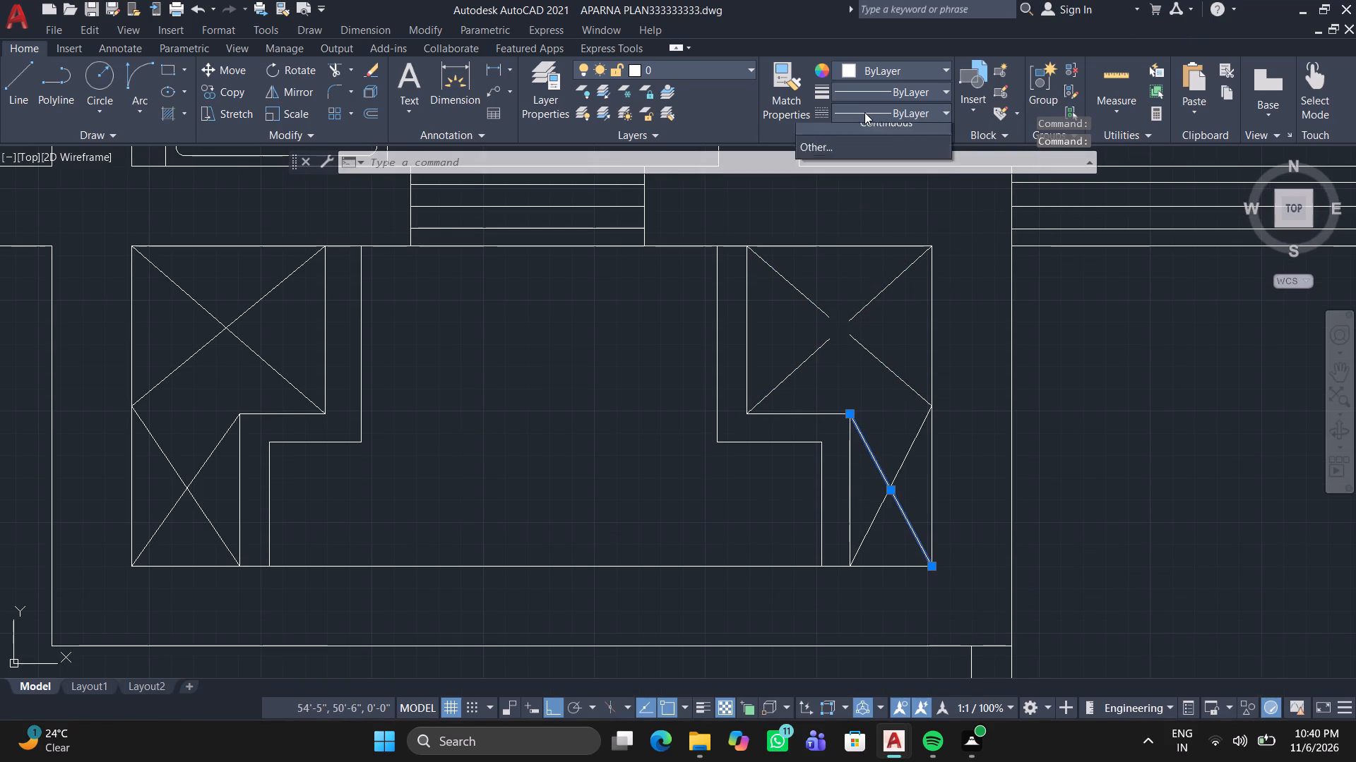
click(864, 172)
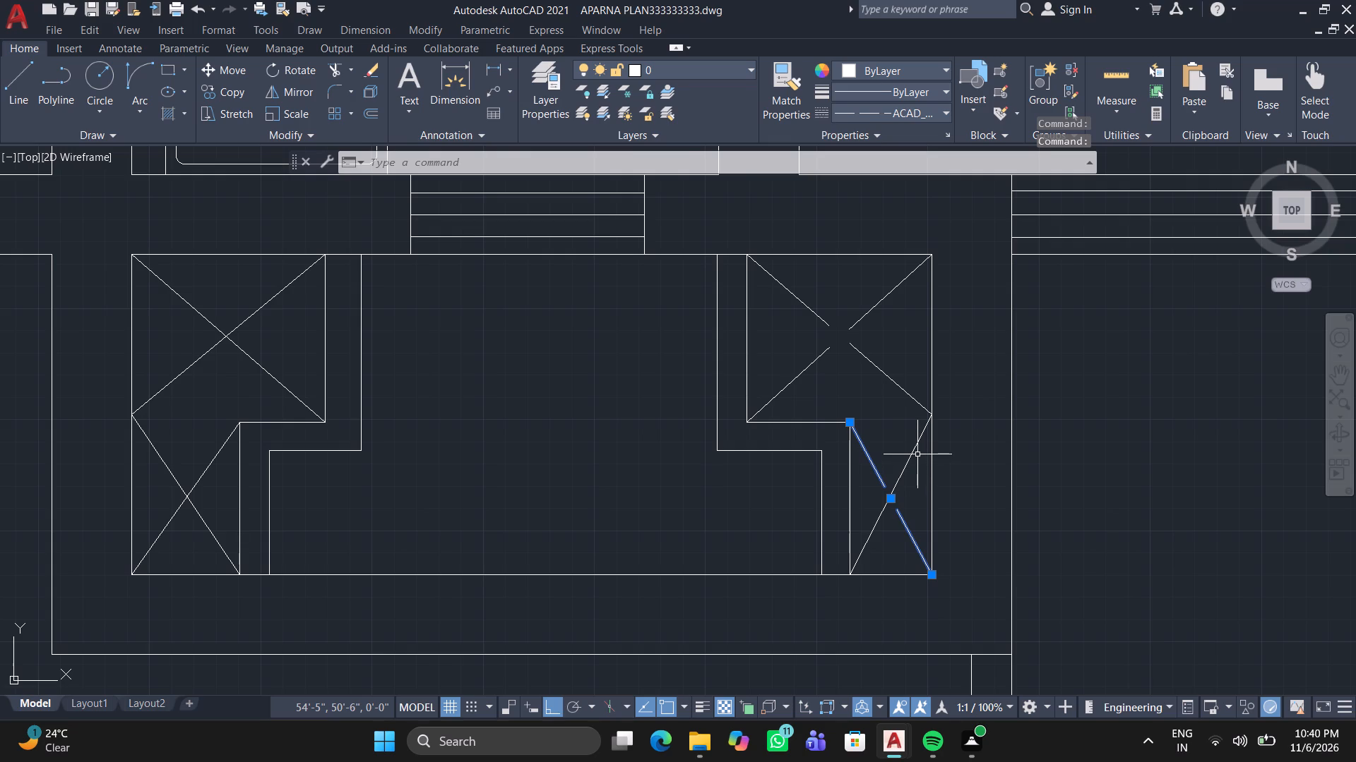
click(917, 454)
click(911, 452)
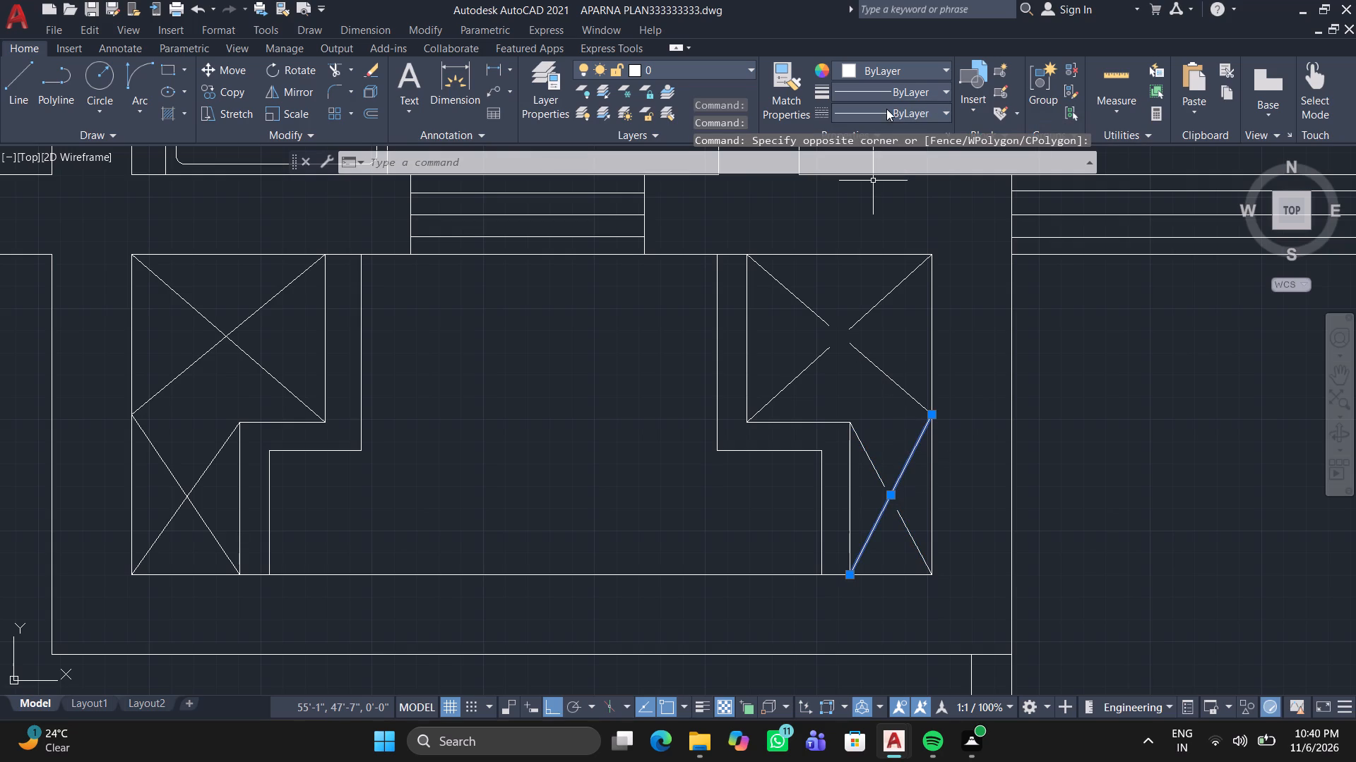
click(886, 109)
click(878, 171)
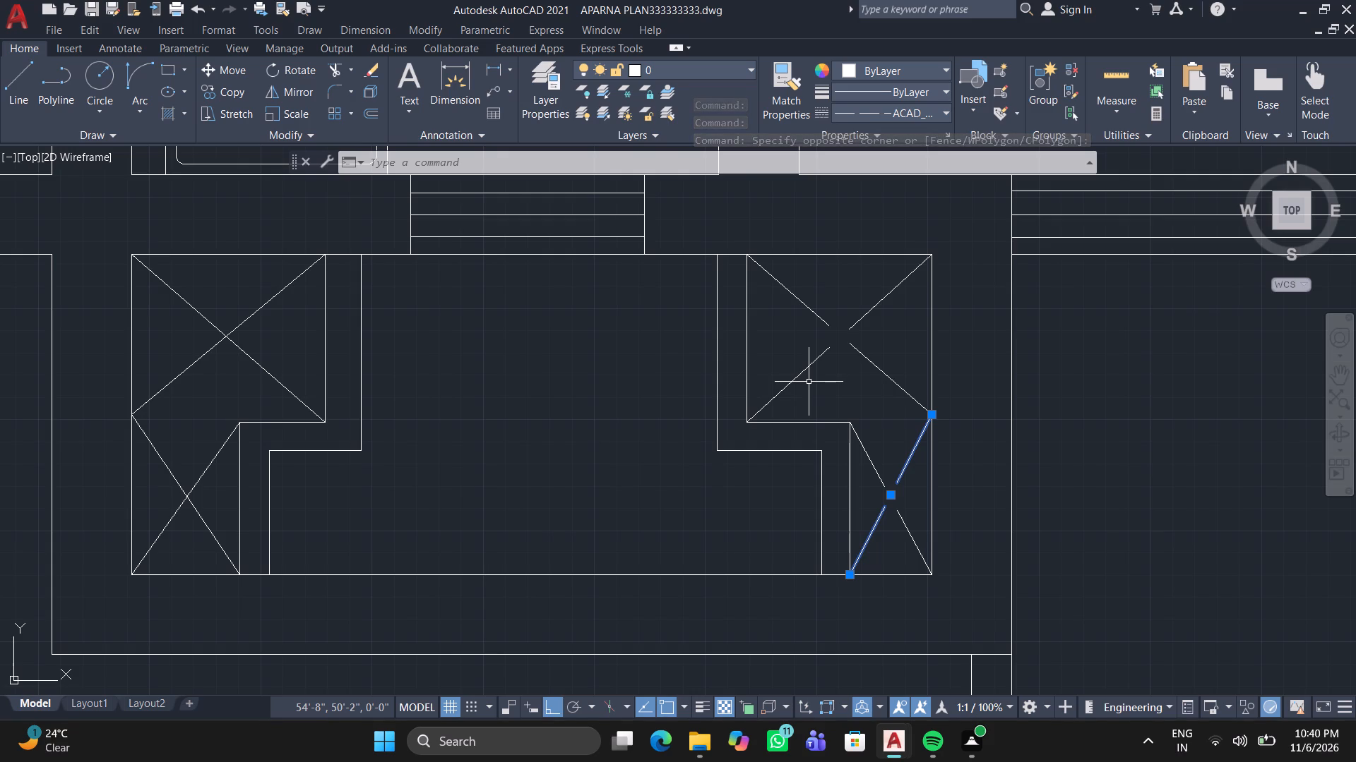
Set the linetype scale of both crossing diagonals in the narrow lower part of the eastern duct area to 0.5.
right_click(809, 382)
click(874, 693)
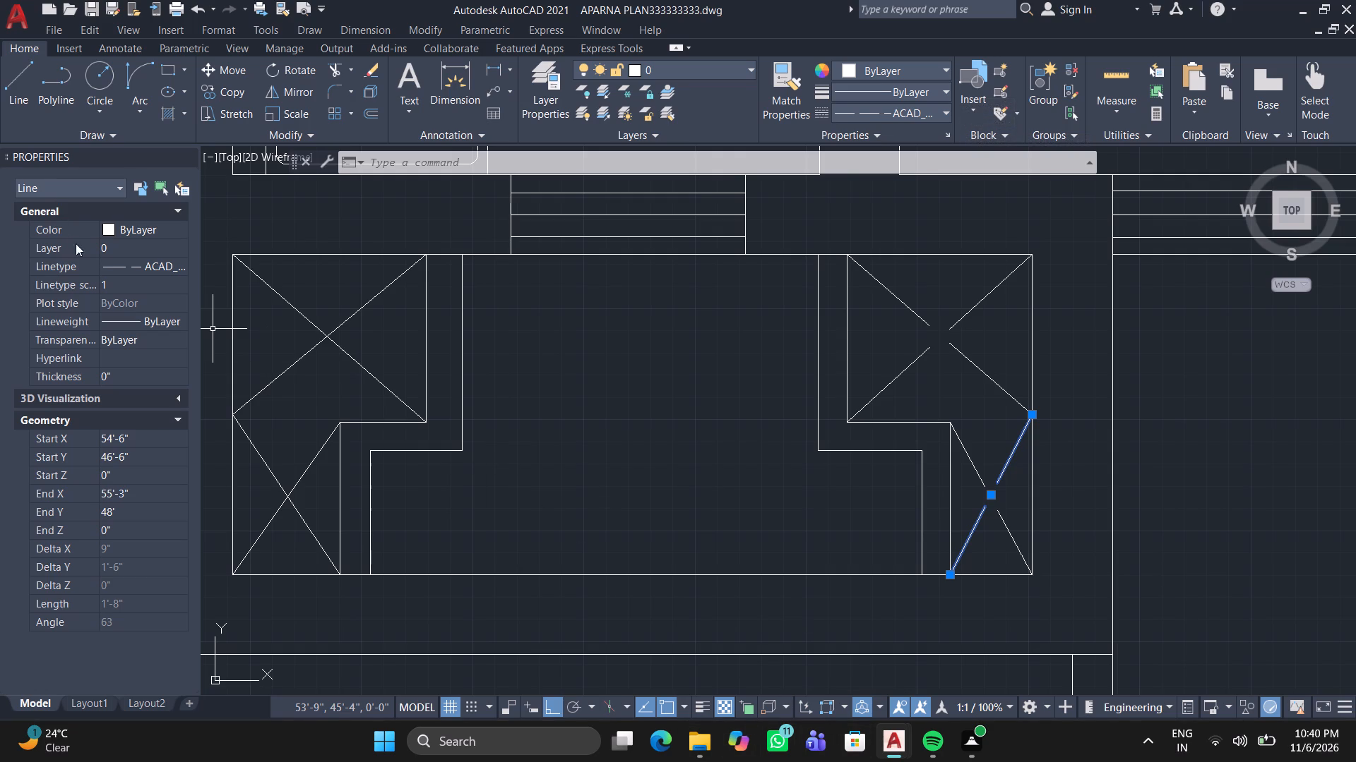
click(109, 282)
key(BackSpace)
text(0.5)
key(shift+Return)
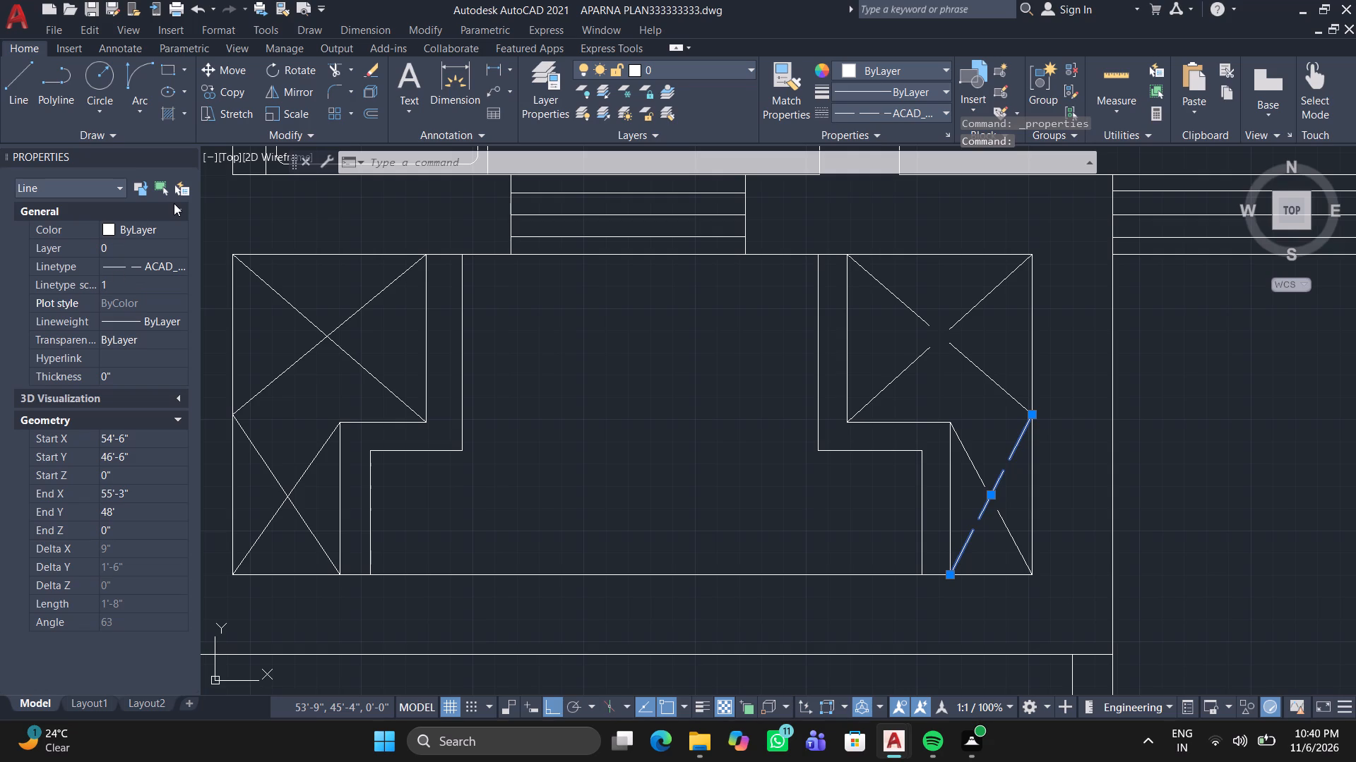
click(969, 457)
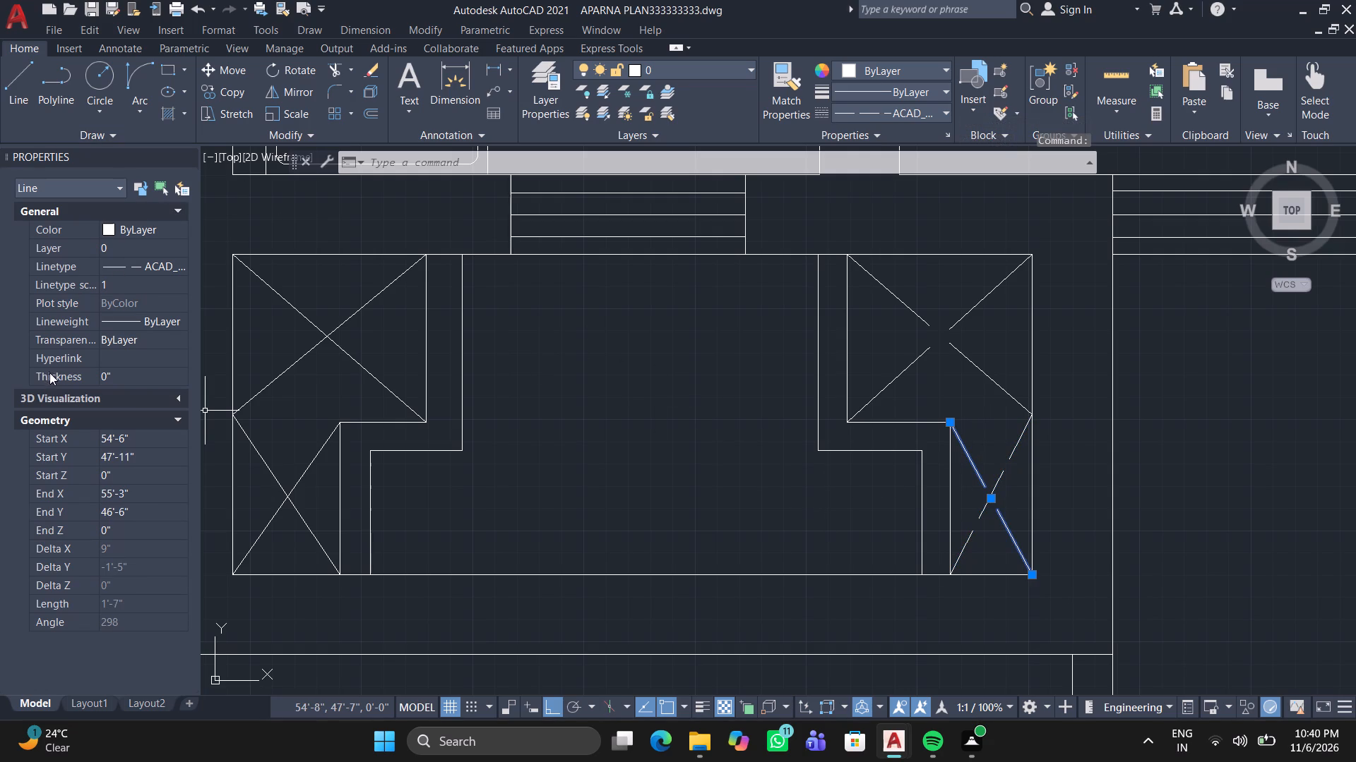
click(131, 289)
key(BackSpace)
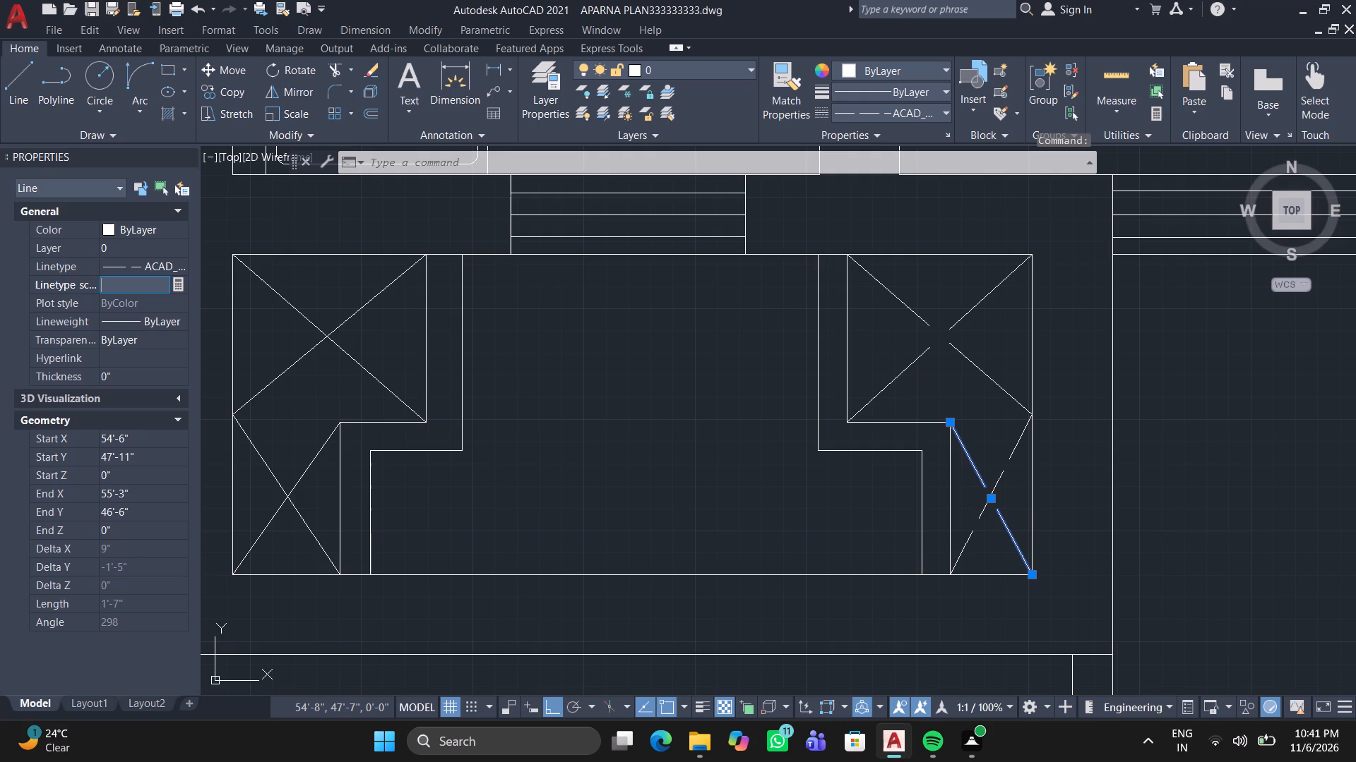
text(.5)
key(Return)
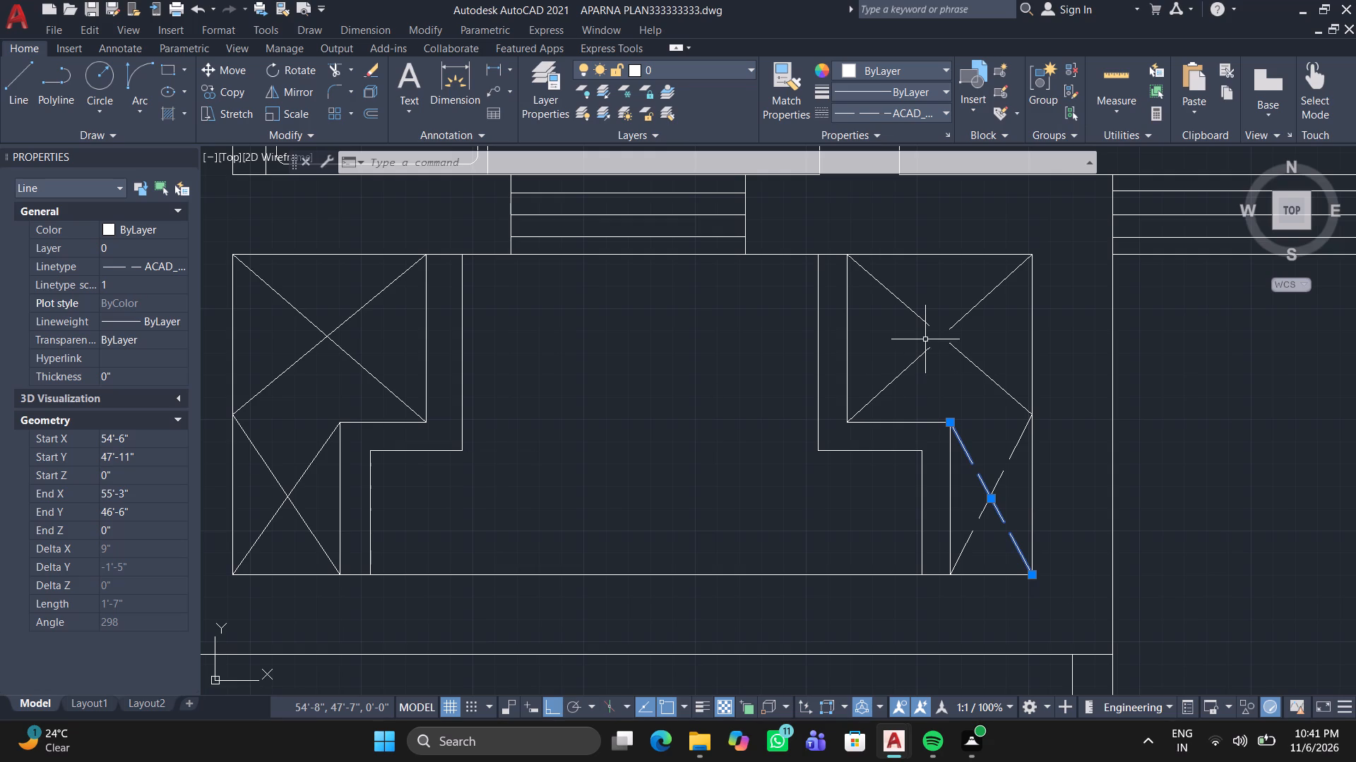
Set the linetype scale of both crossing diagonals in the wide upper part of the eastern duct area to 0.5.
click(912, 359)
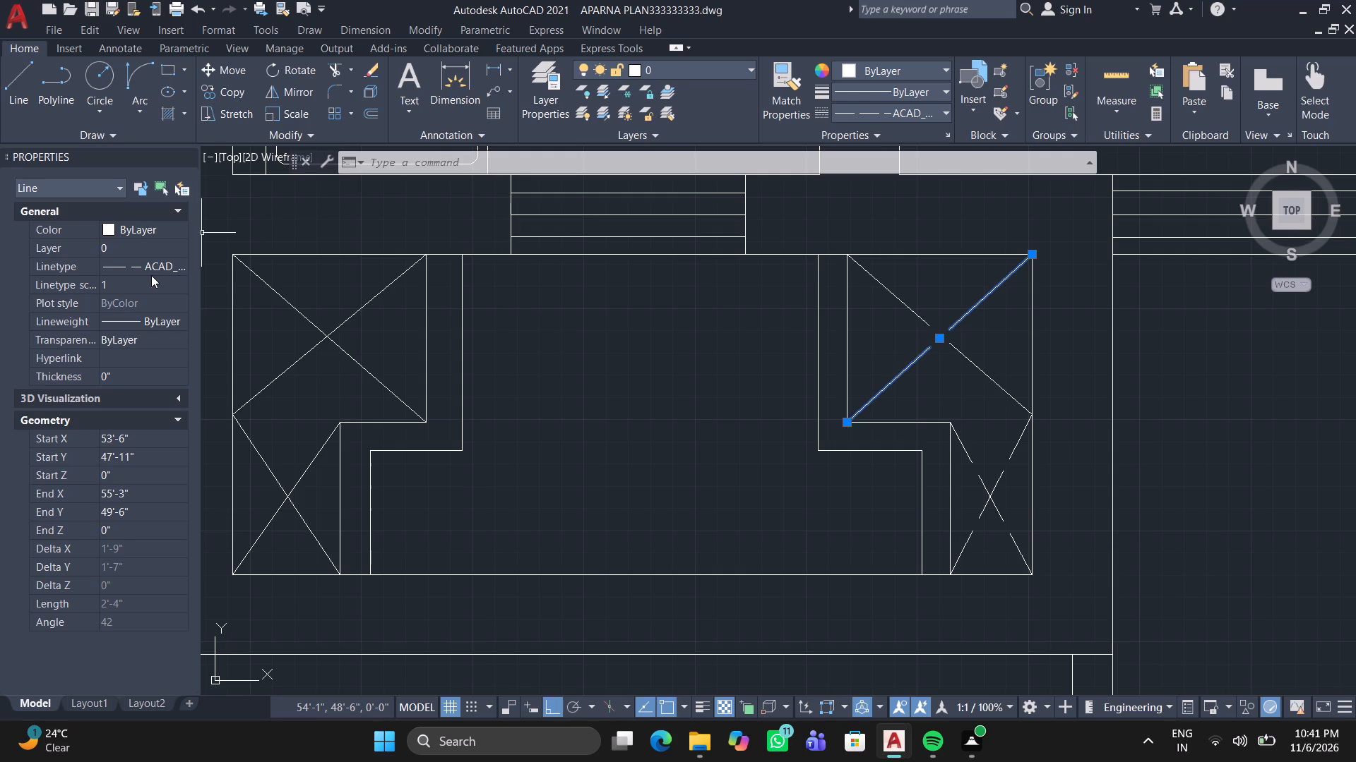
click(136, 285)
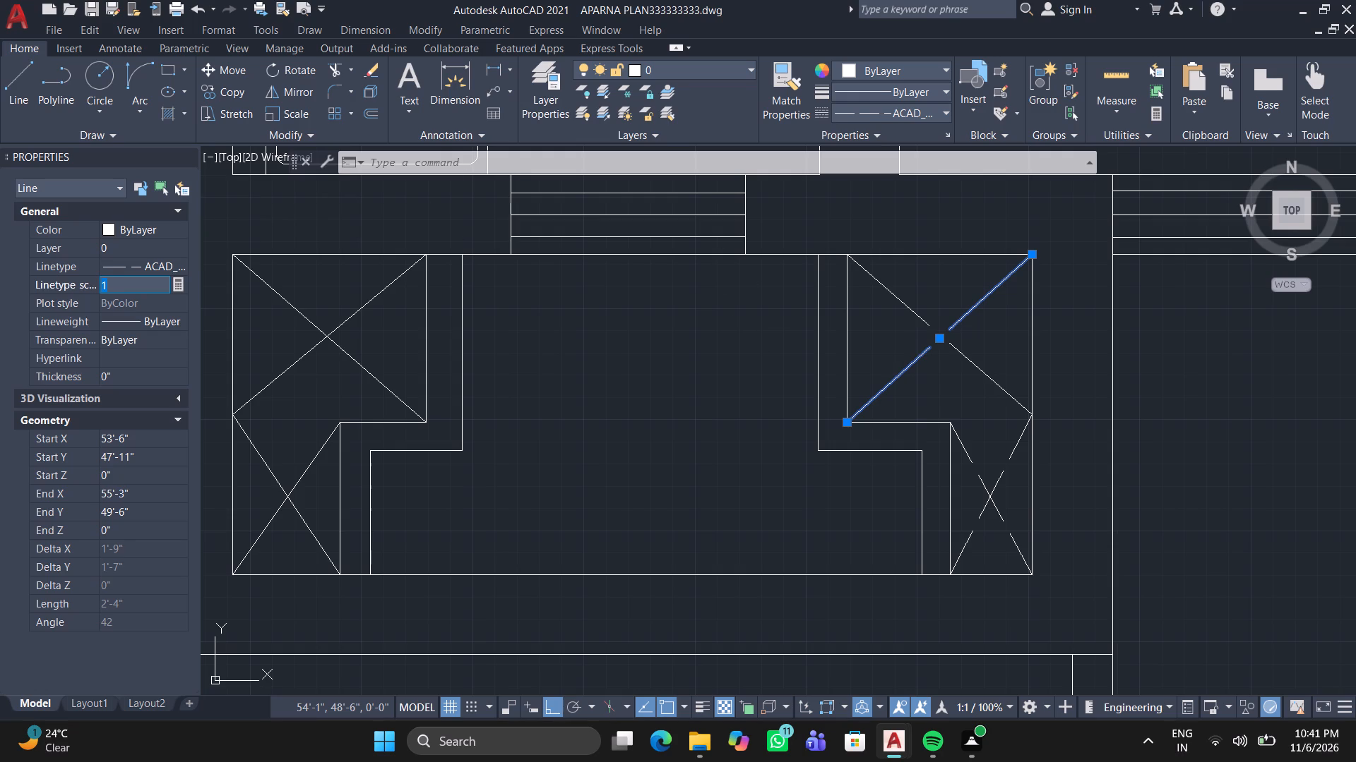
key(BackSpace)
text(0.)
key(Return)
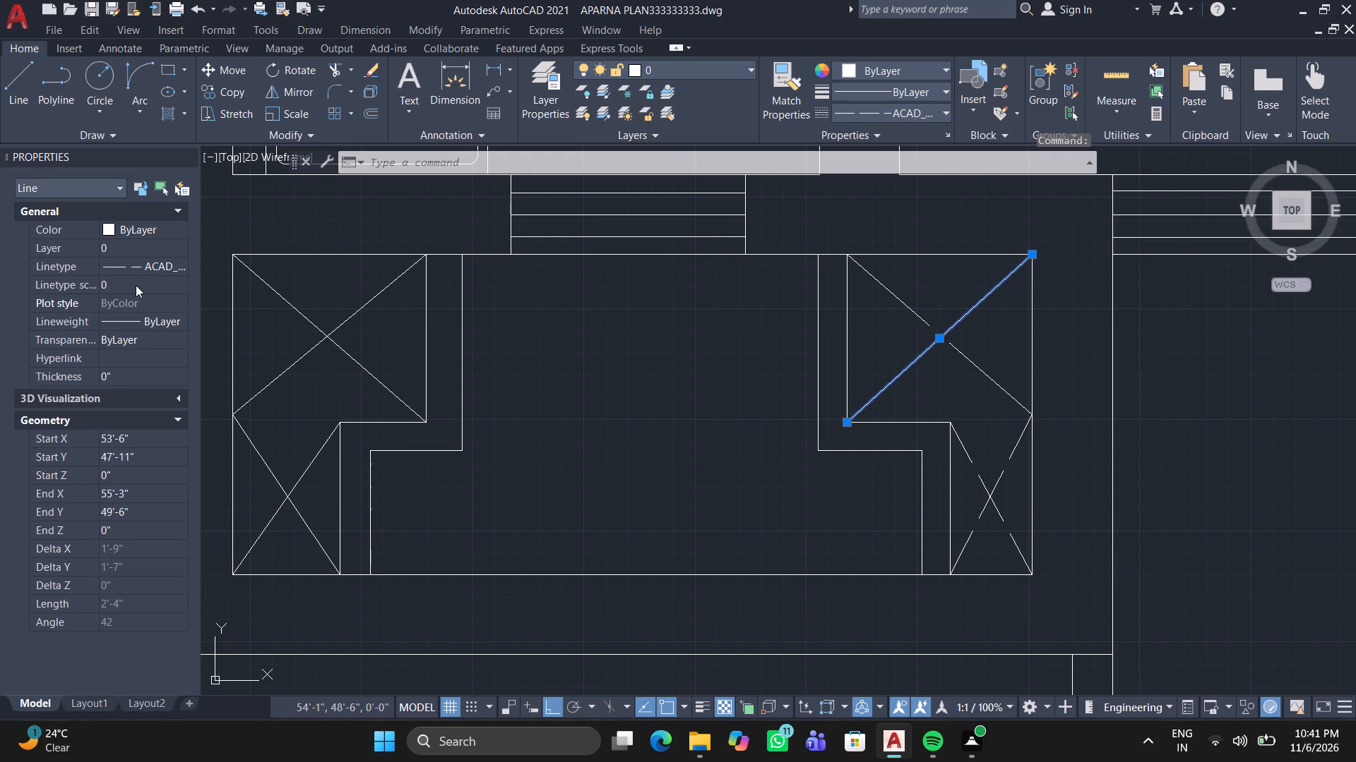
click(136, 285)
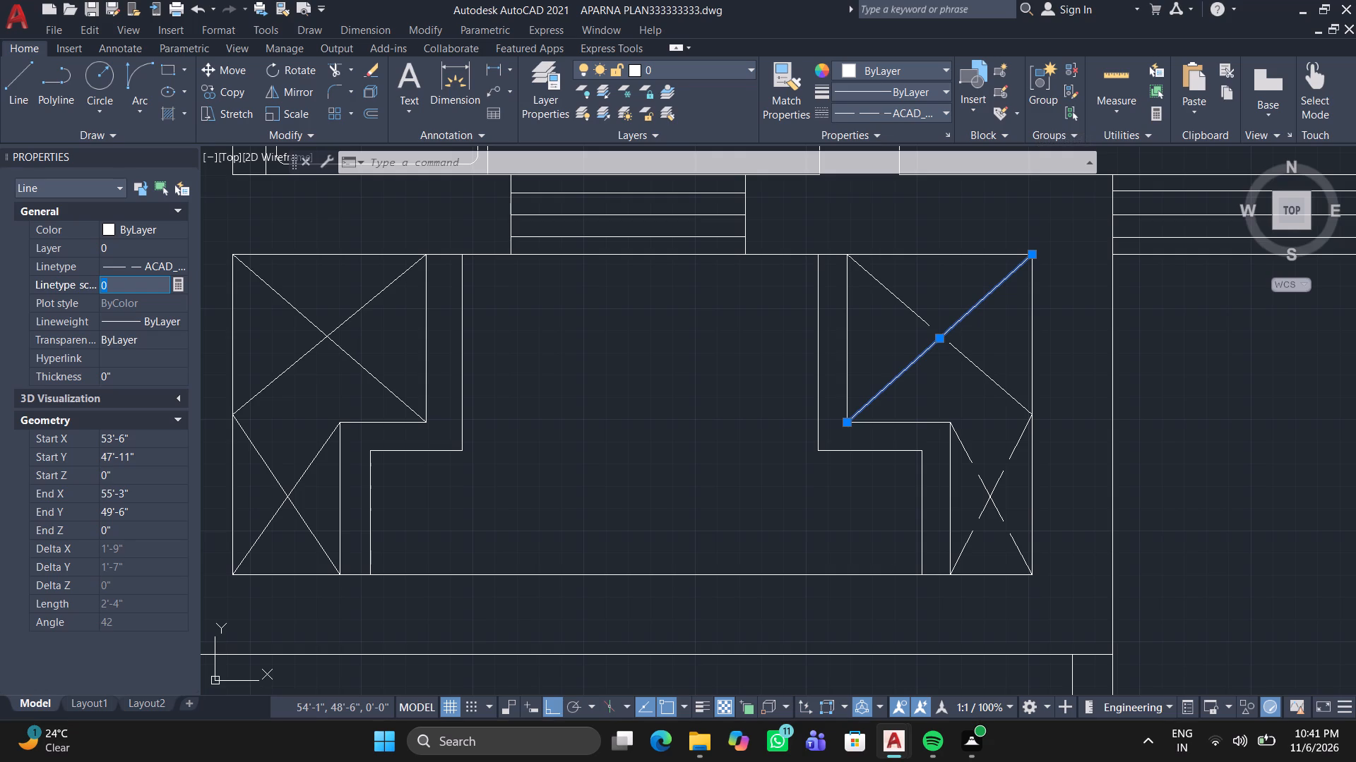
text(0.5)
key(Return)
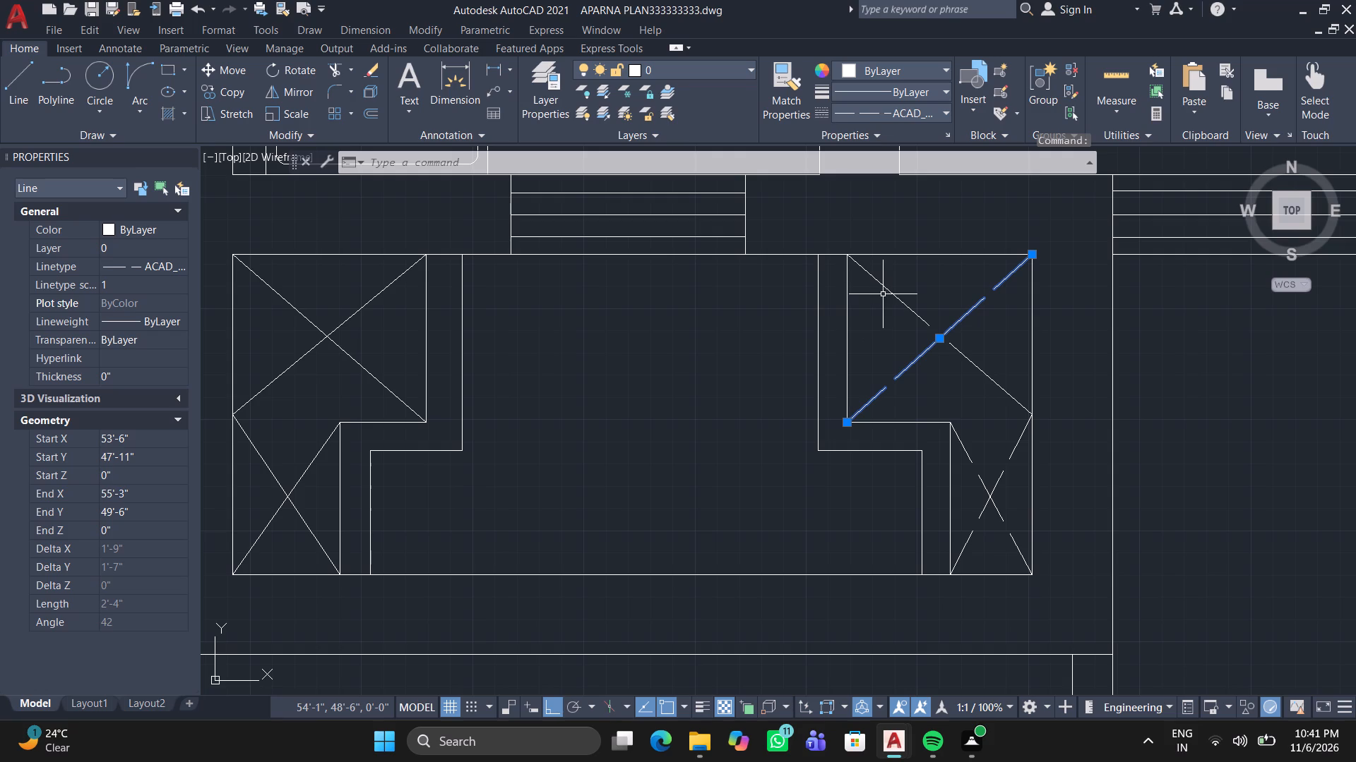
click(886, 291)
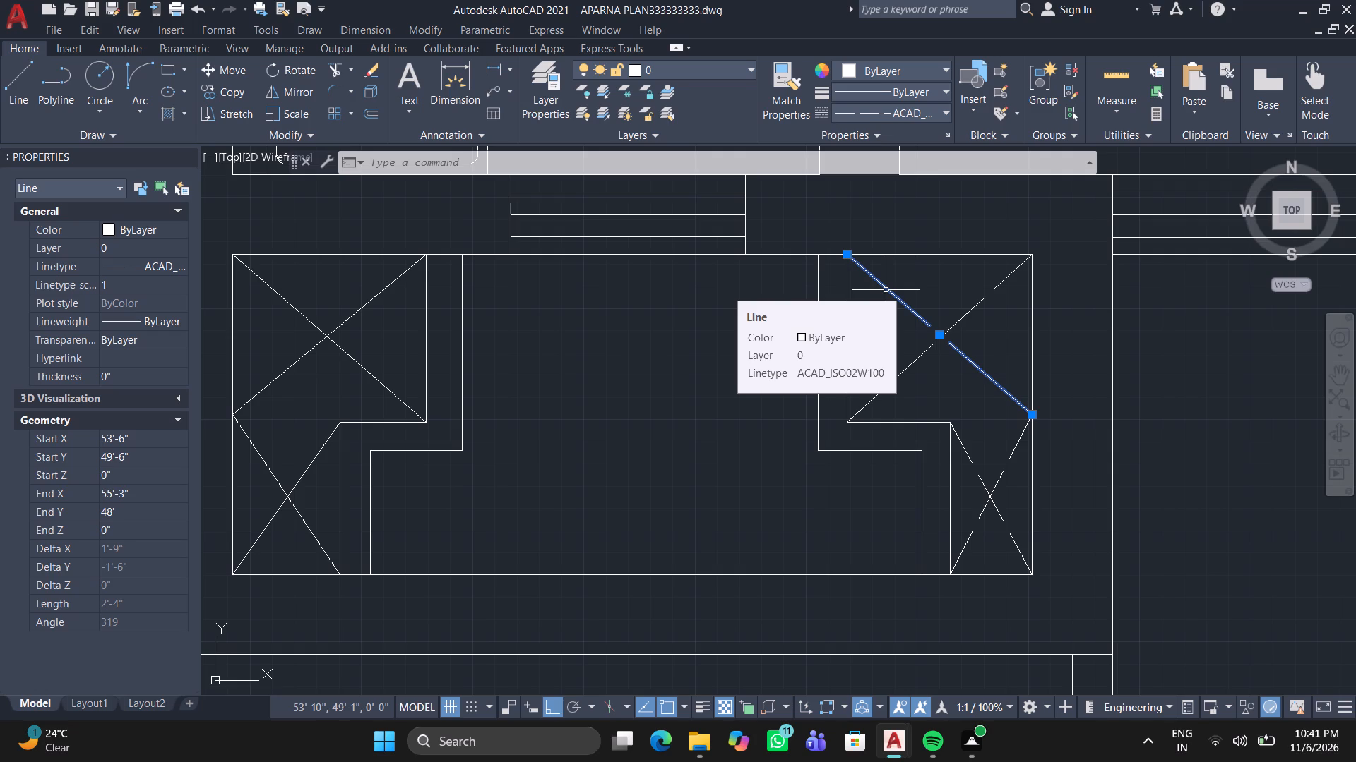
click(131, 282)
key(BackSpace)
text(0.5)
key(Return)
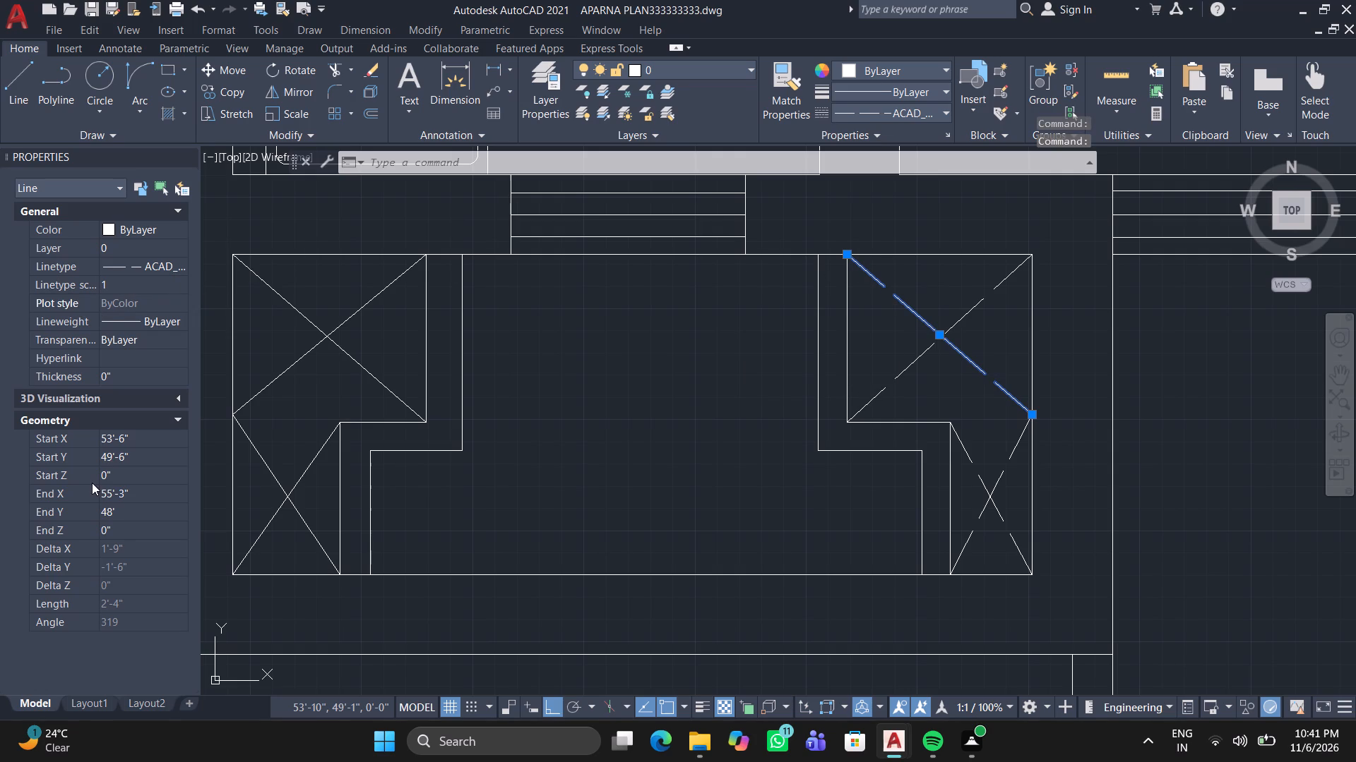
Set the linetype scale of the northwest-to-southeast diagonal in the upper part of the western duct area to 0.5.
click(315, 356)
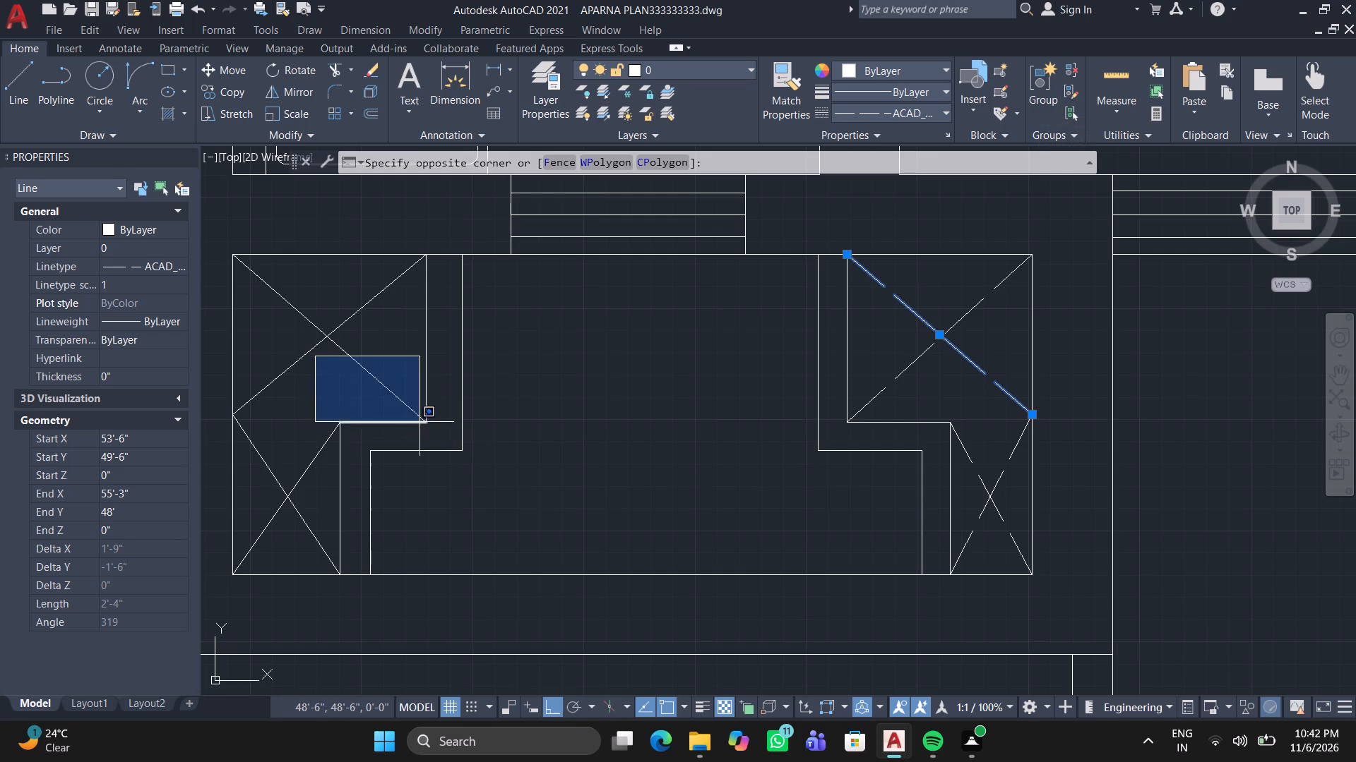
click(330, 354)
click(345, 343)
drag(351, 358, 372, 420)
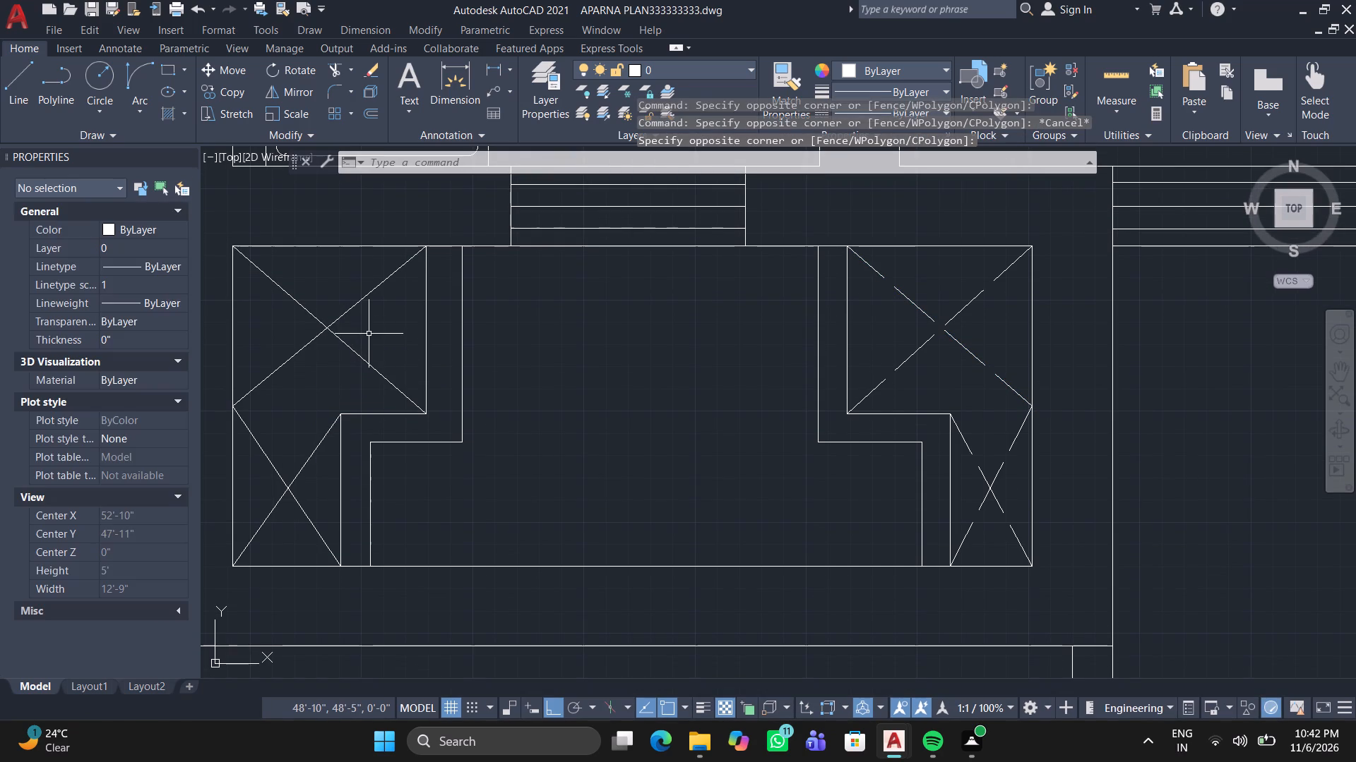
click(364, 356)
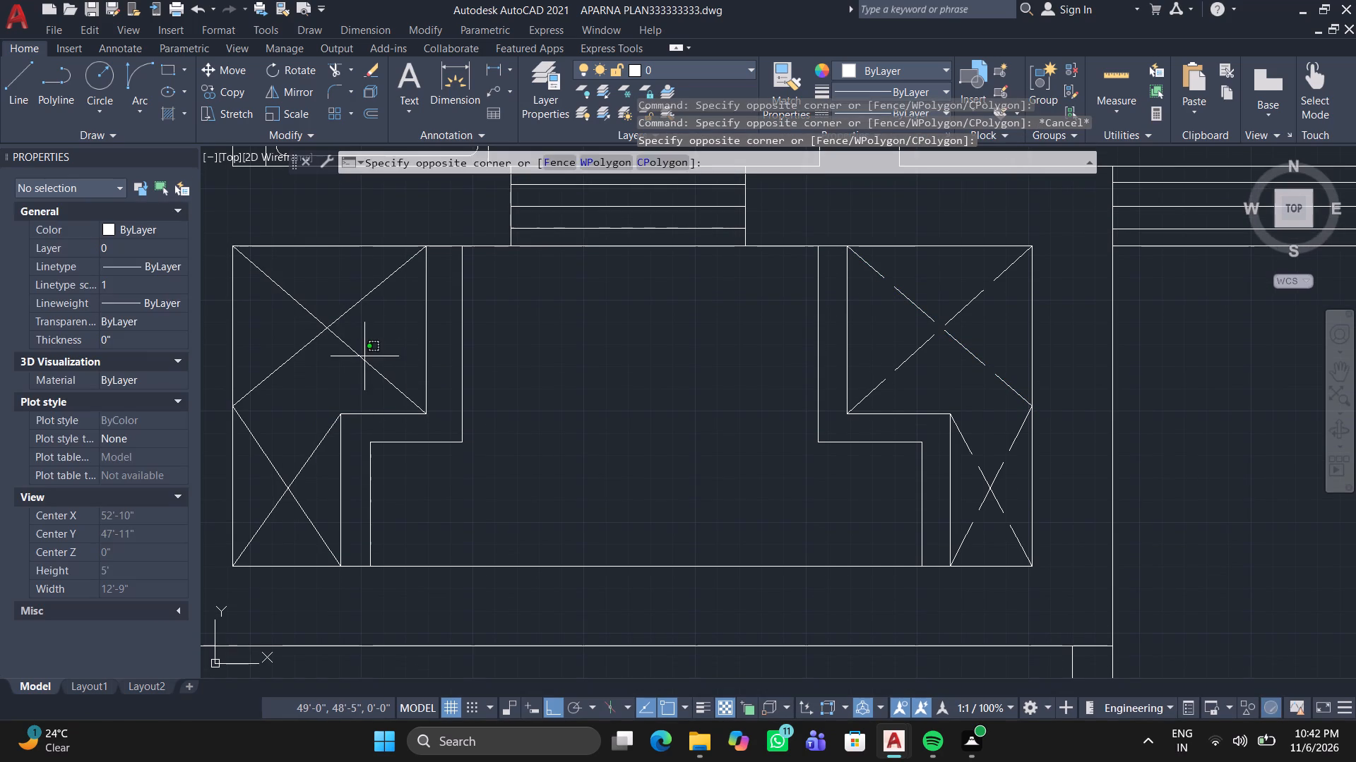
click(362, 358)
click(348, 359)
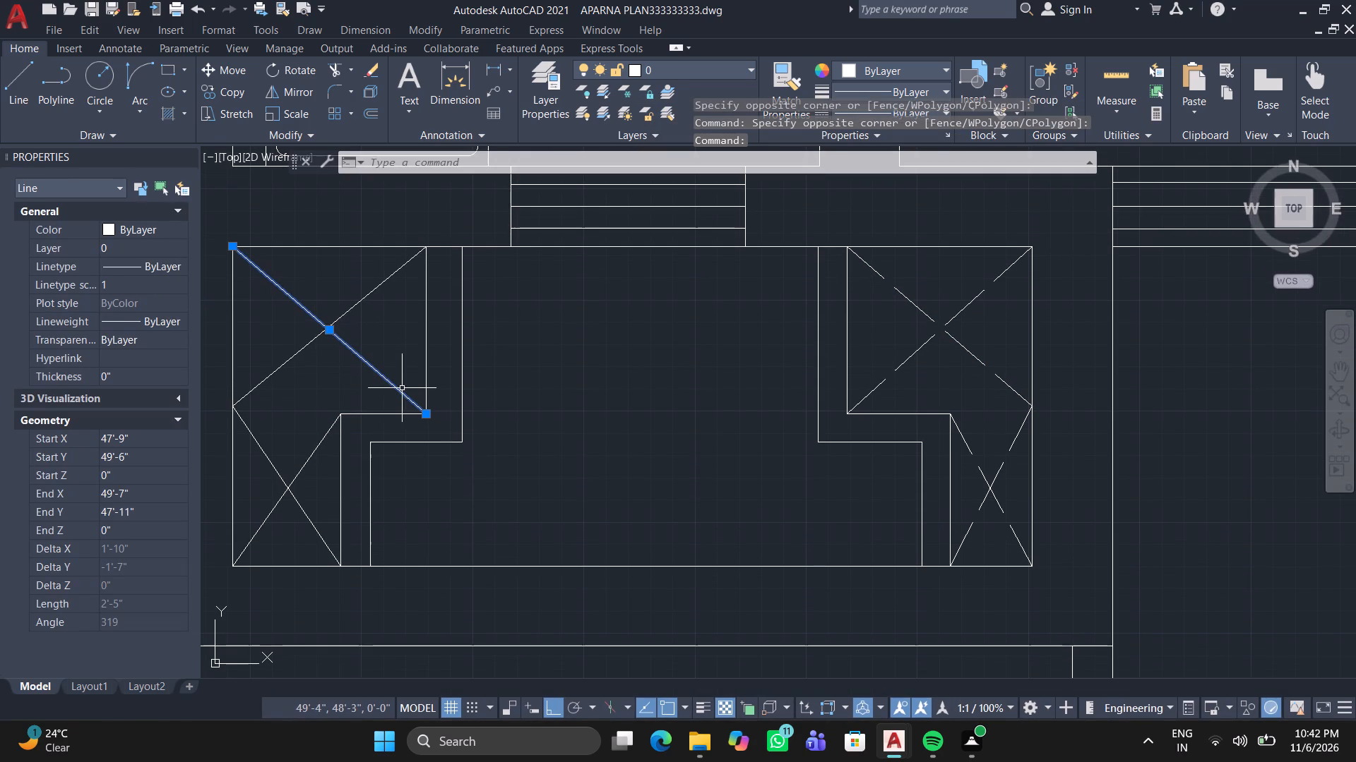
click(123, 274)
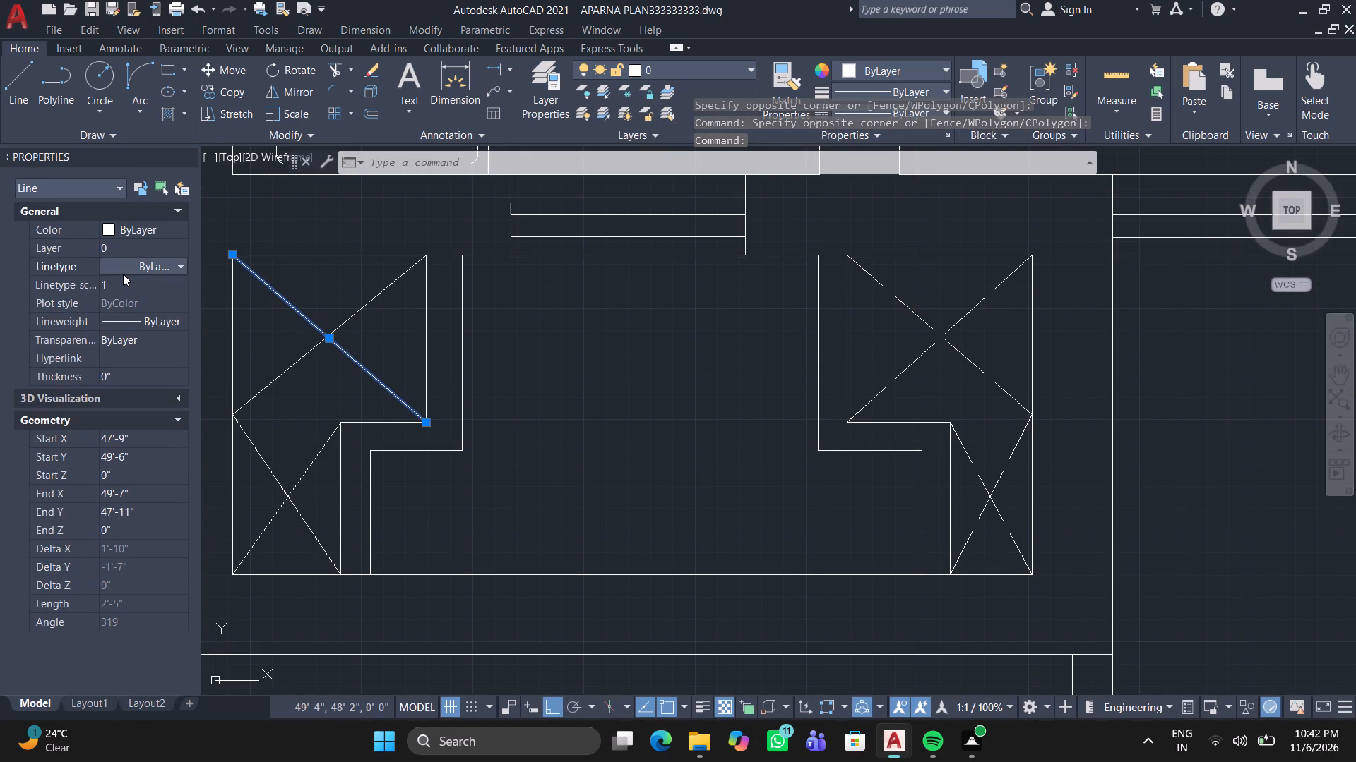
click(123, 282)
key(BackSpace)
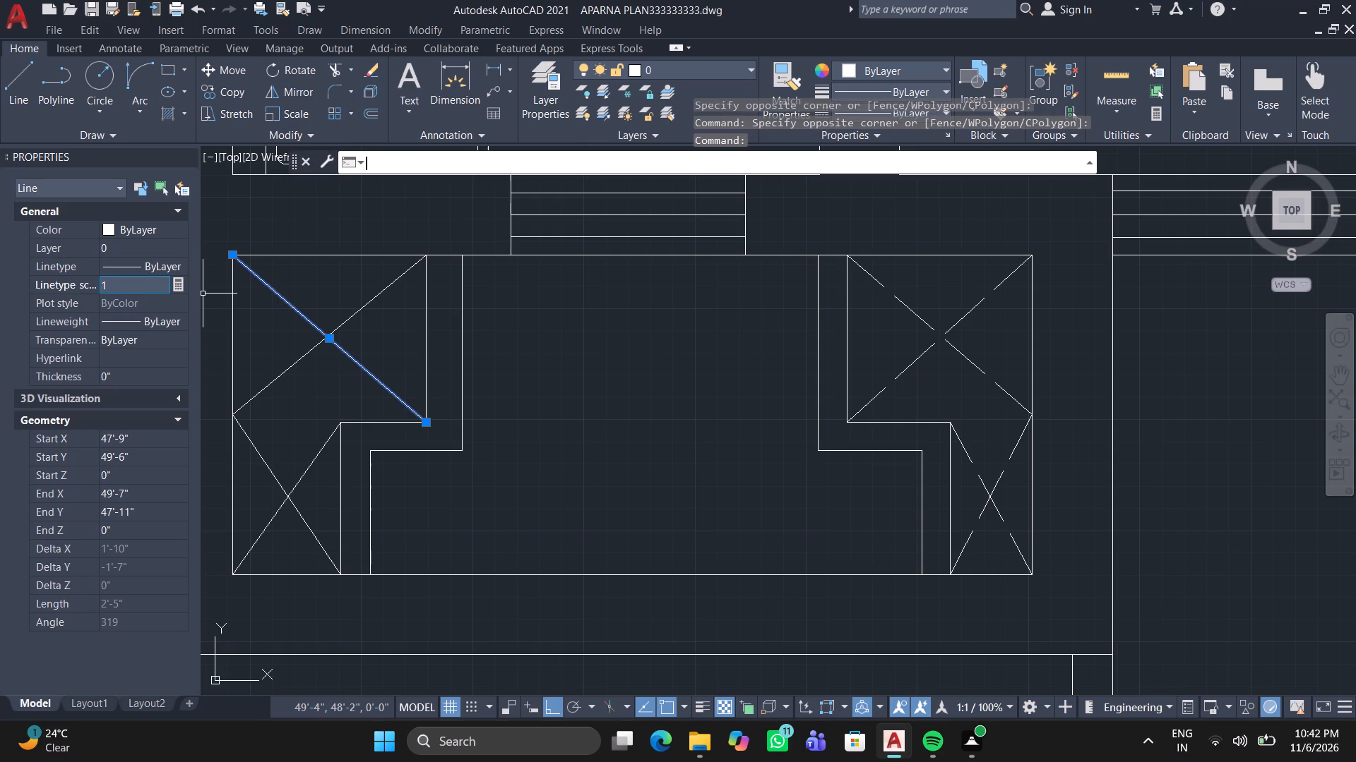
text(0.5)
key(Return)
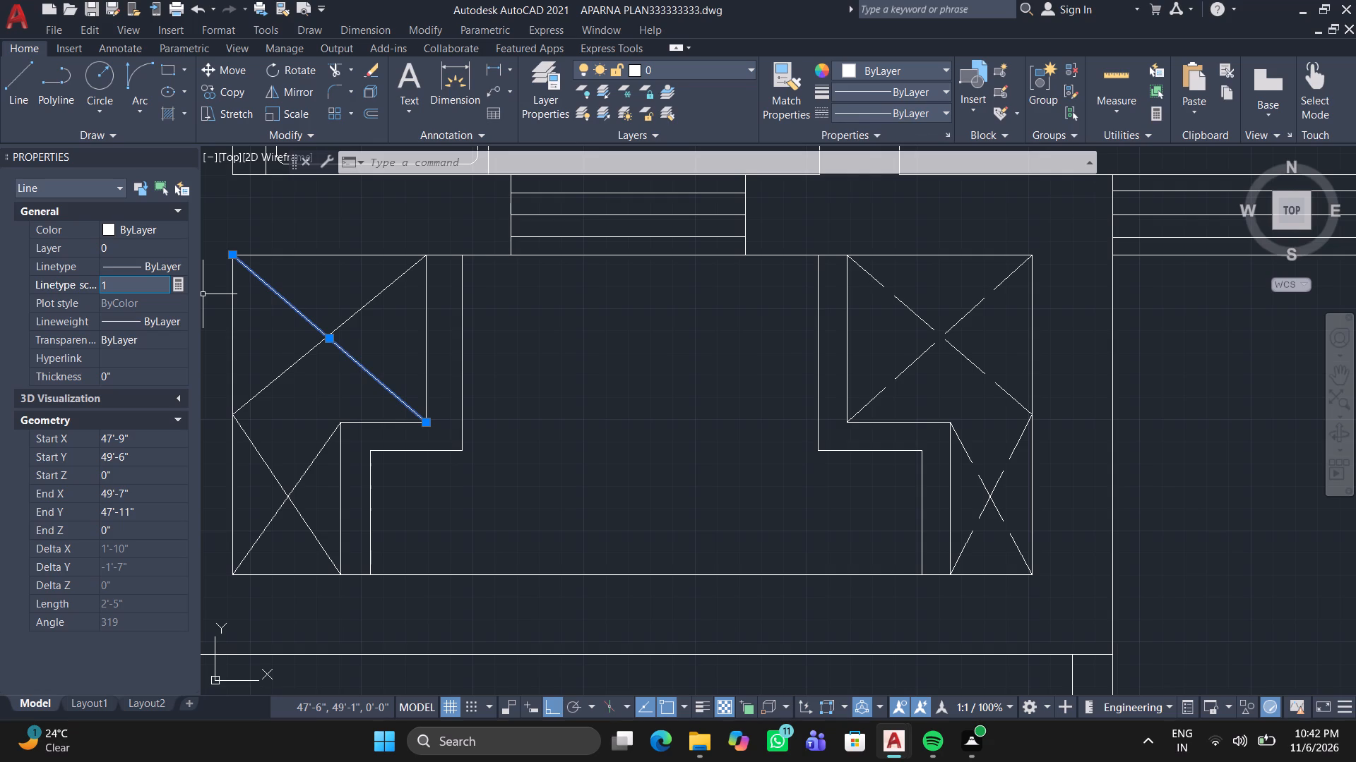
click(121, 281)
key(BackSpace)
text(0.5)
key(Return)
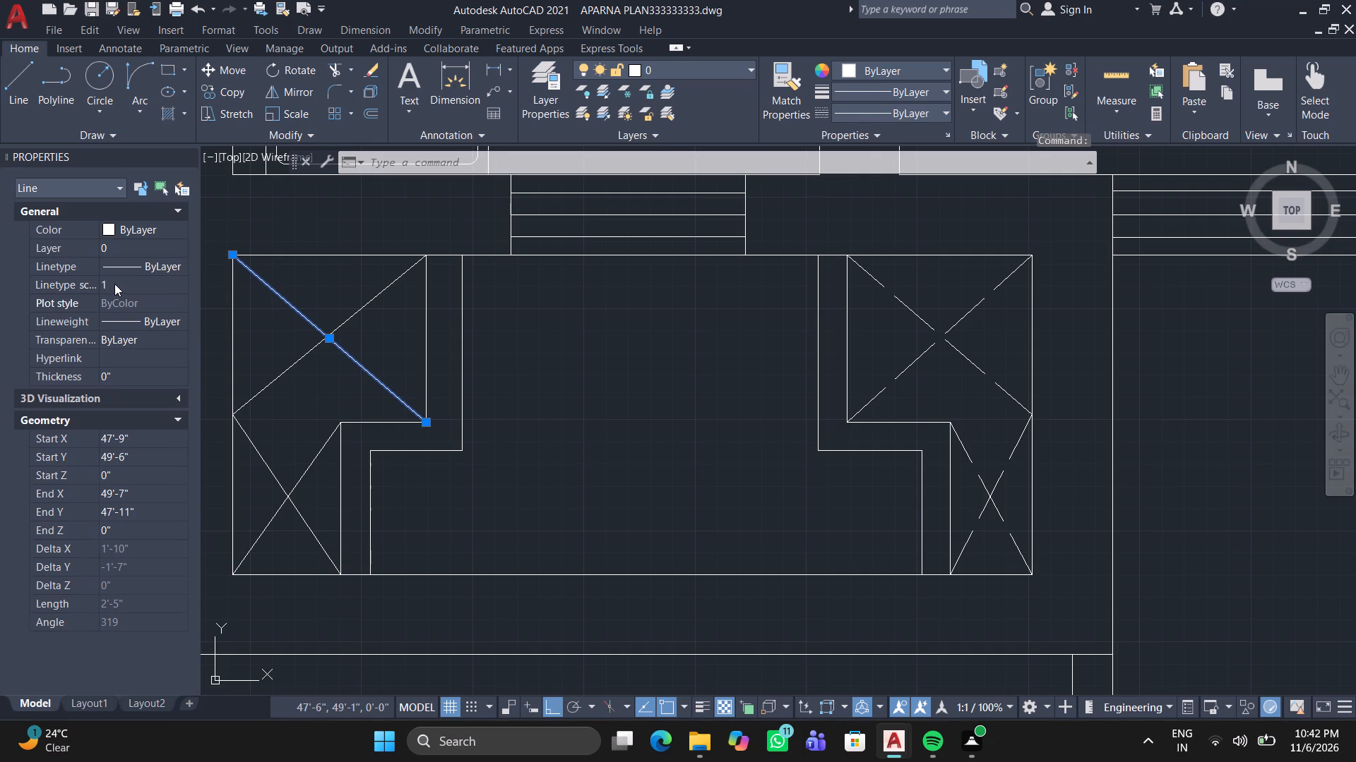
click(114, 284)
key(BackSpace)
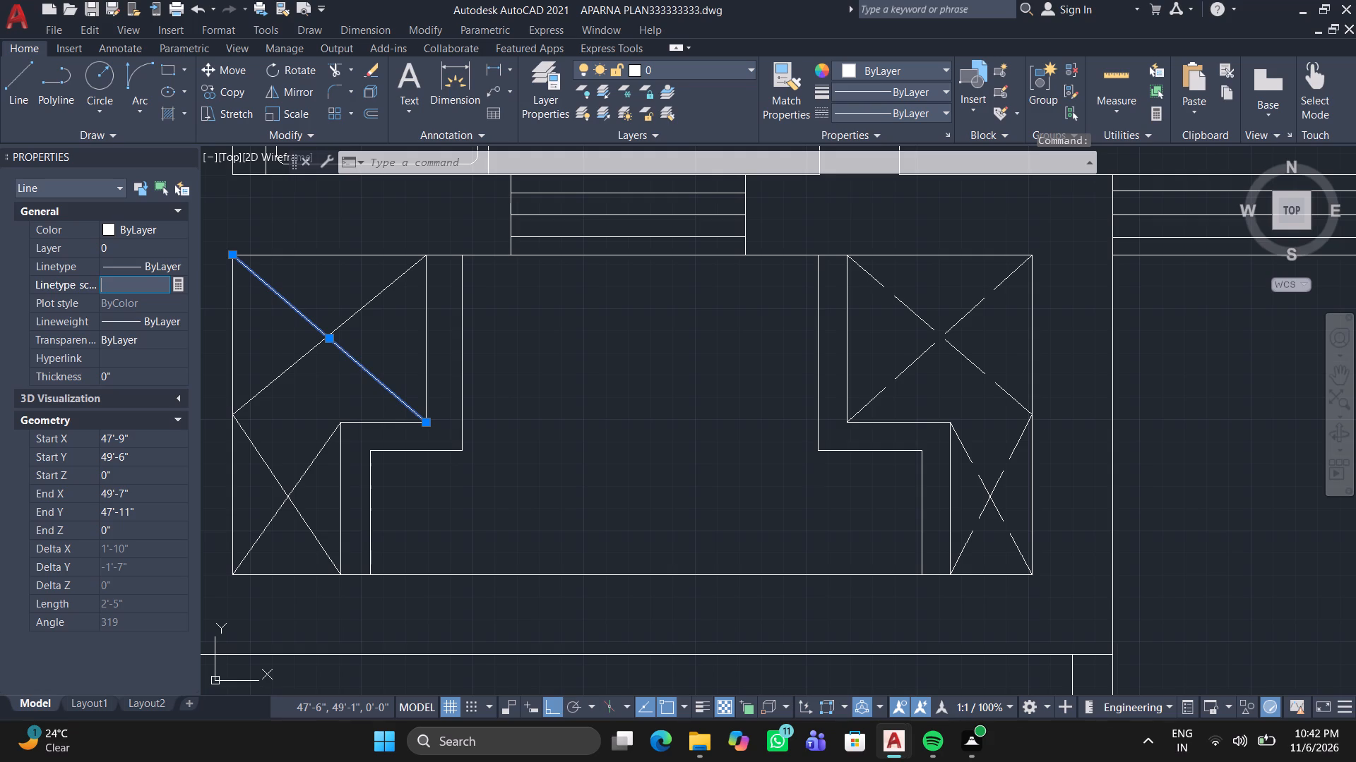
text(0.5)
key(Return)
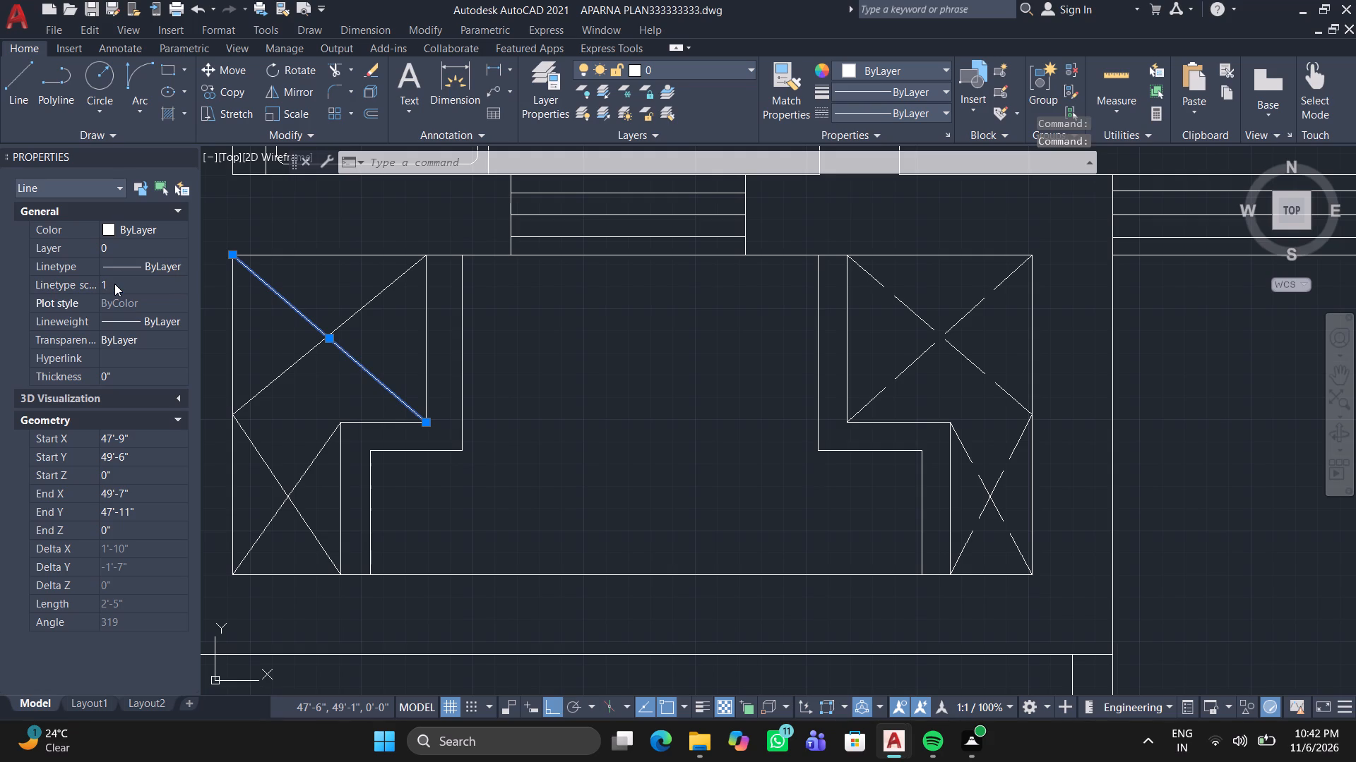
Set the same northwest-to-southeast diagonal in the western duct area to the ACAD_ISO02W100 dashed linetype.
double_click(936, 107)
click(929, 116)
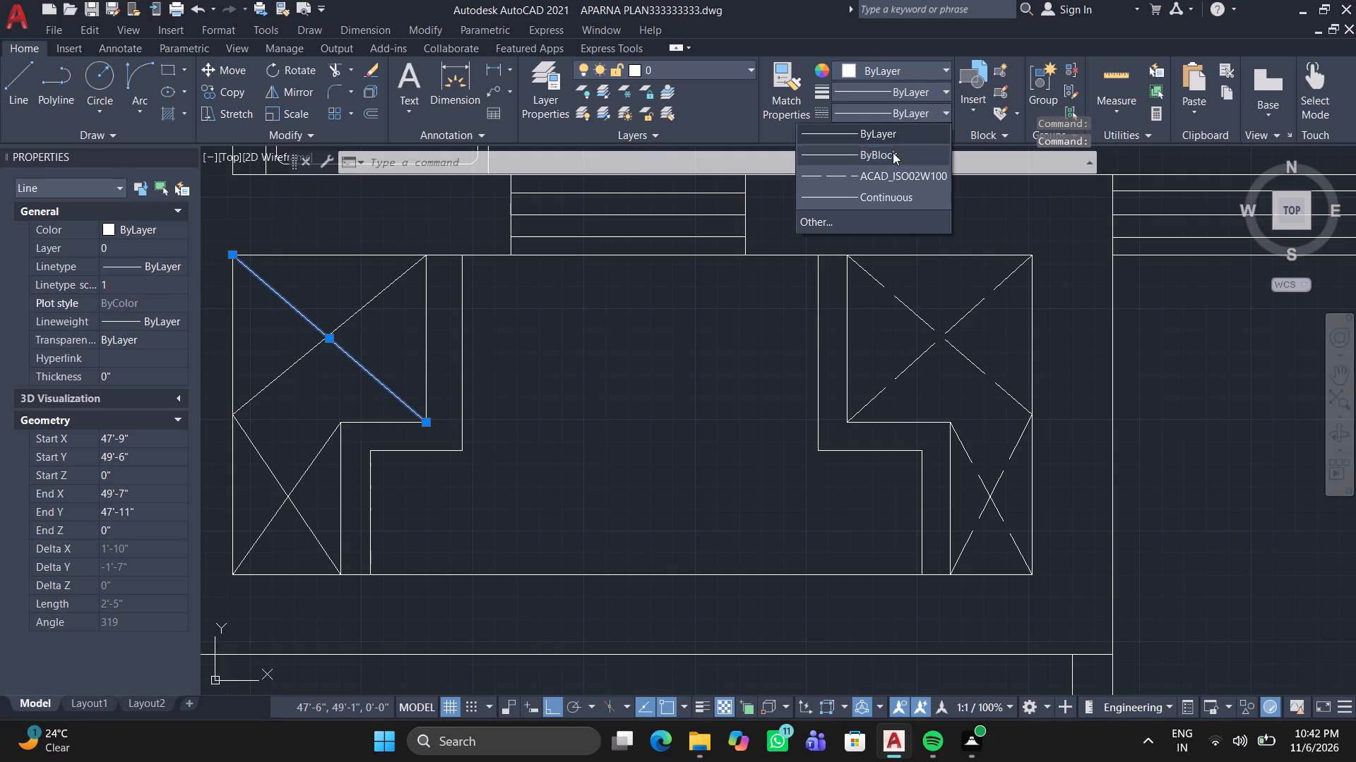
click(894, 174)
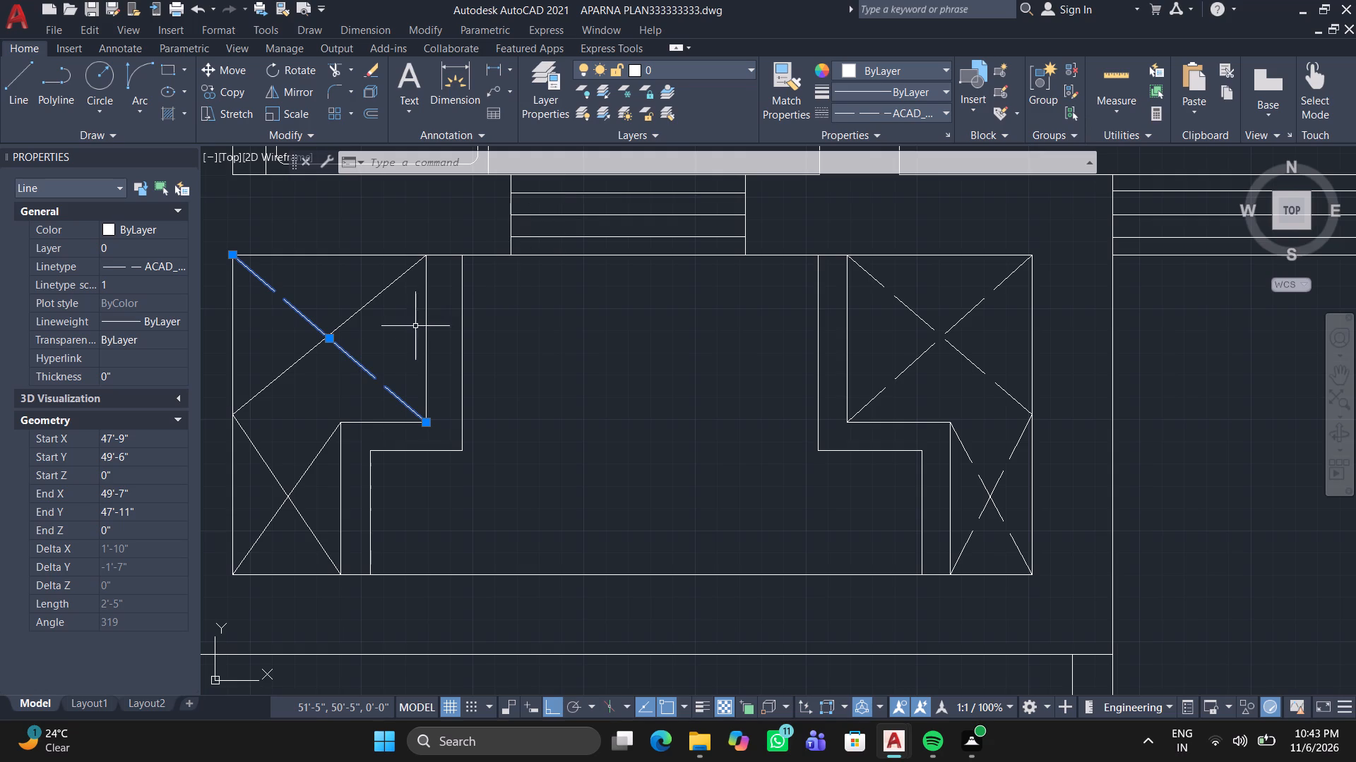
Give the other diagonal in the upper part of the western duct area a linetype scale of 0.5 and the ACAD_ISO02W100 linetype.
click(348, 313)
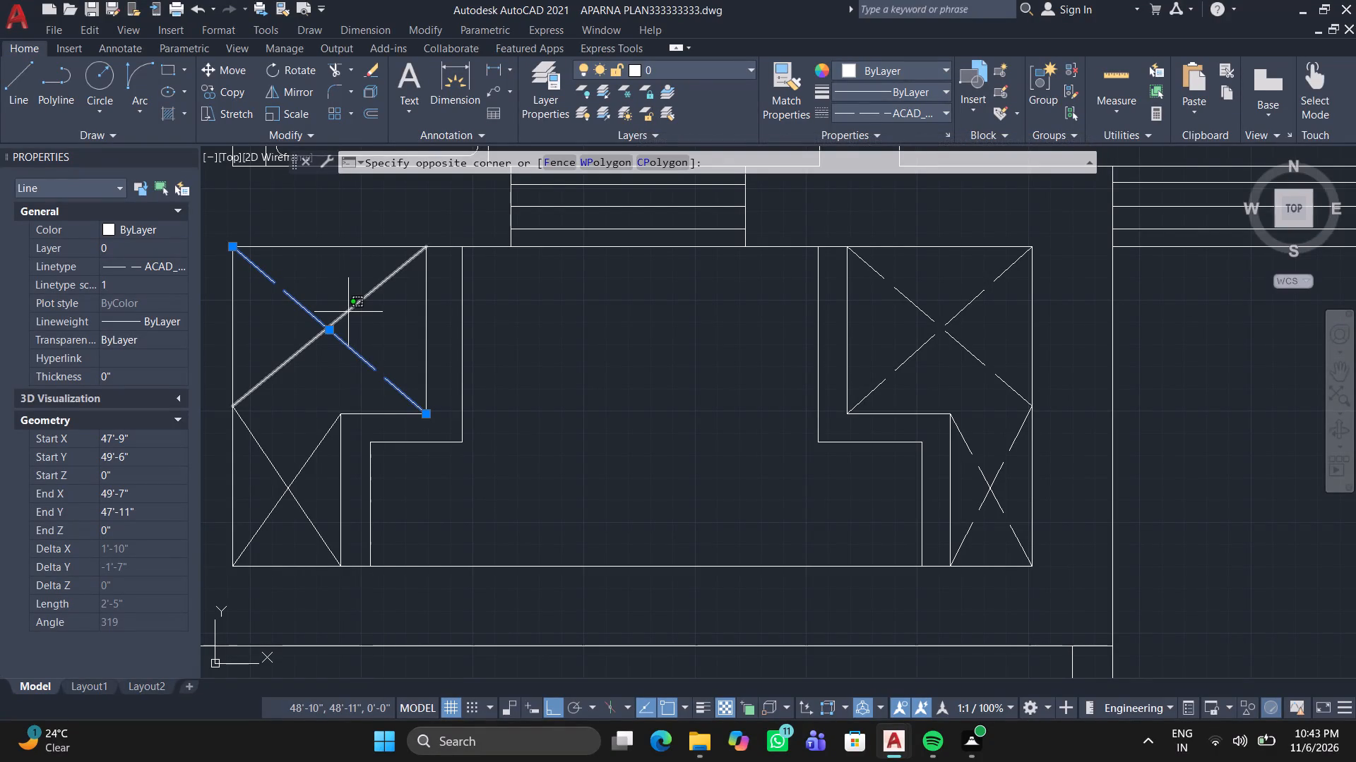
click(348, 311)
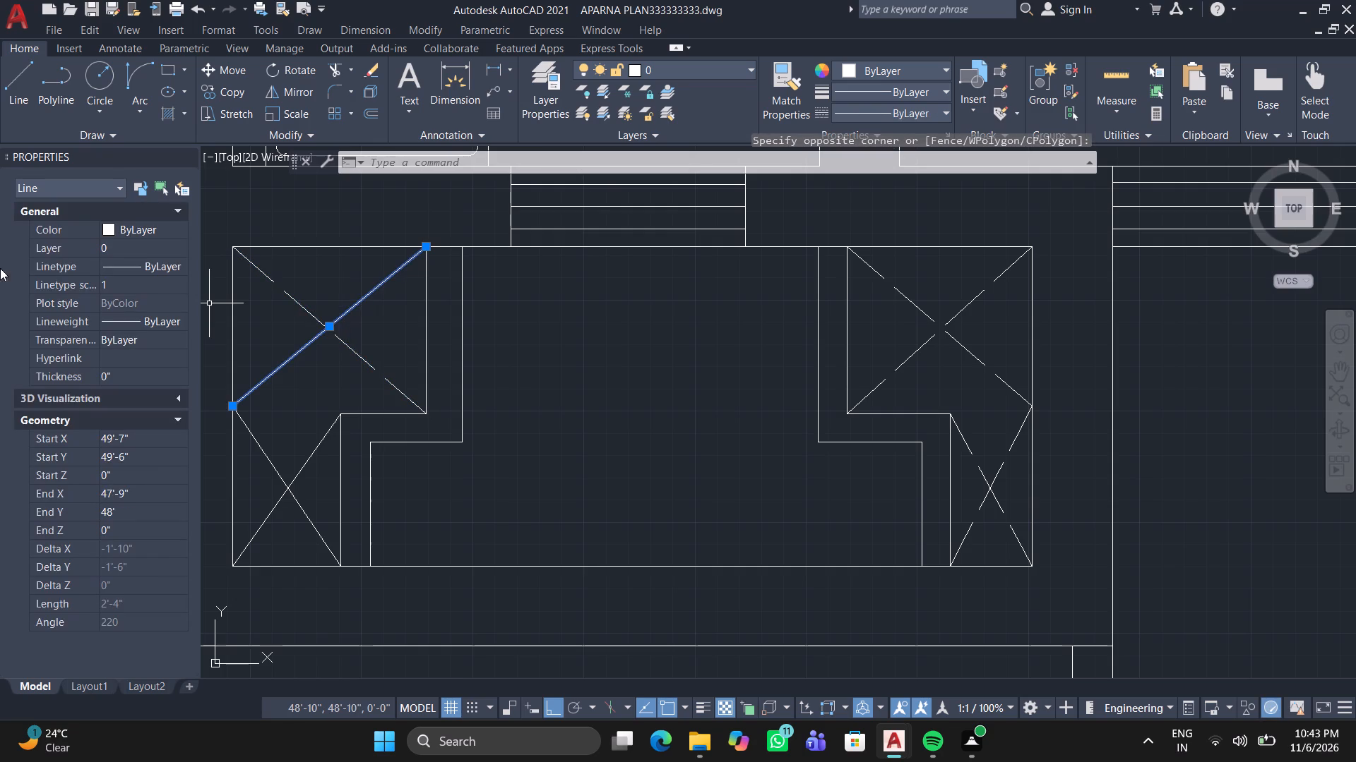
click(127, 286)
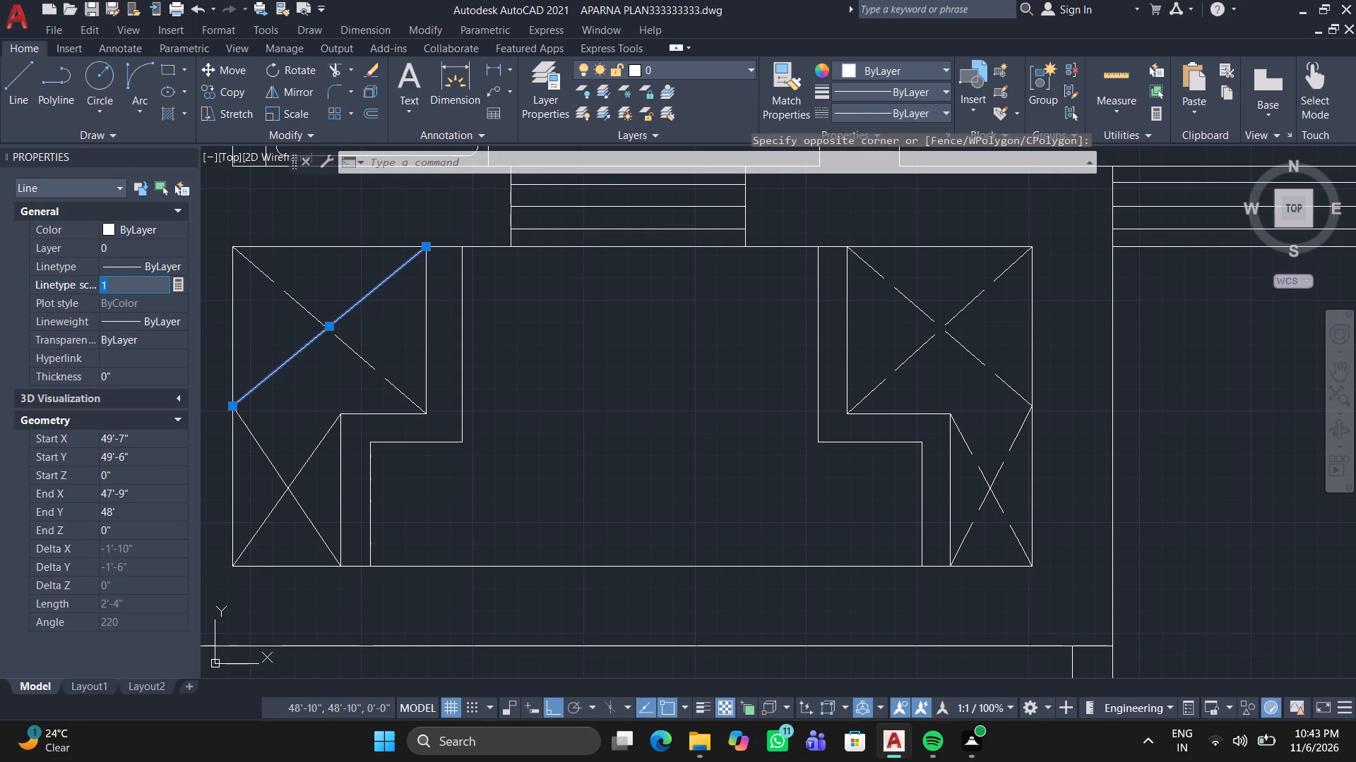
key(BackSpace)
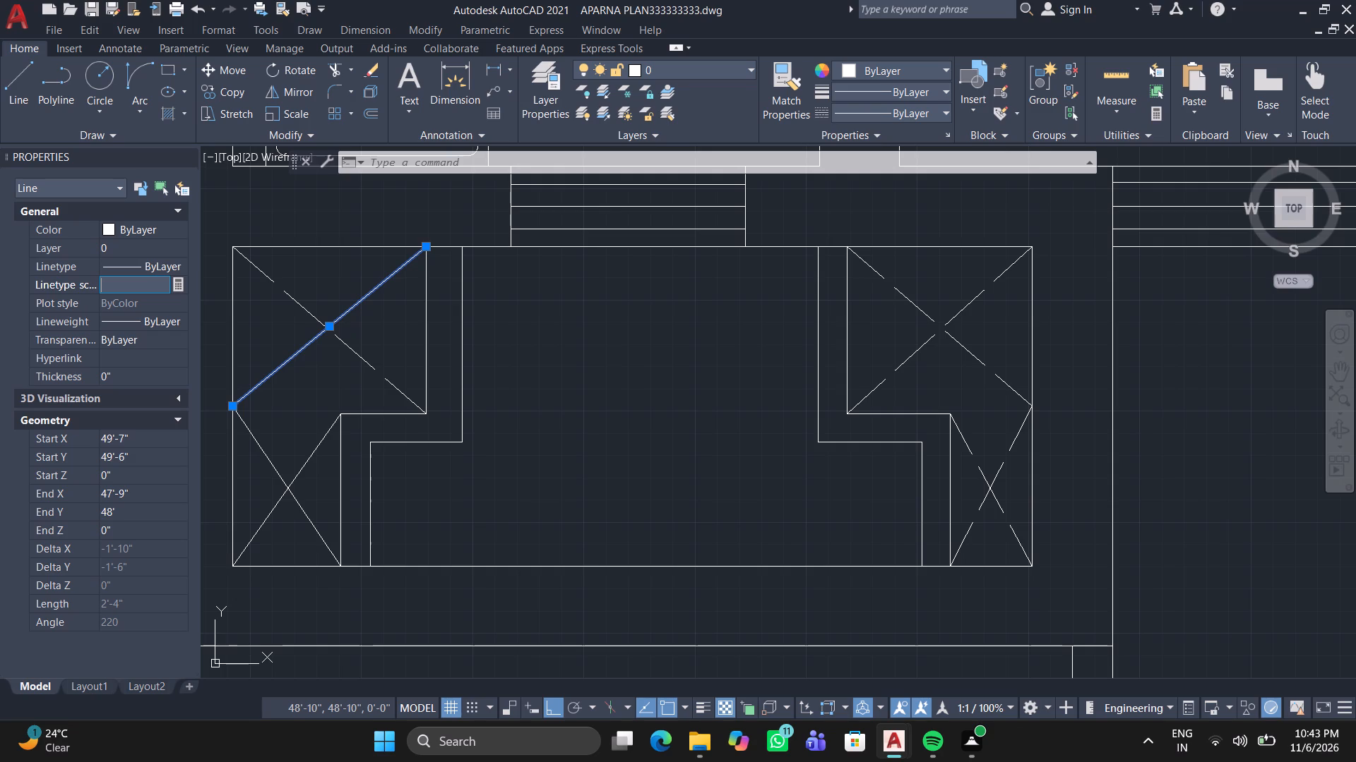
key(1)
key(BackSpace)
text(.5)
key(Return)
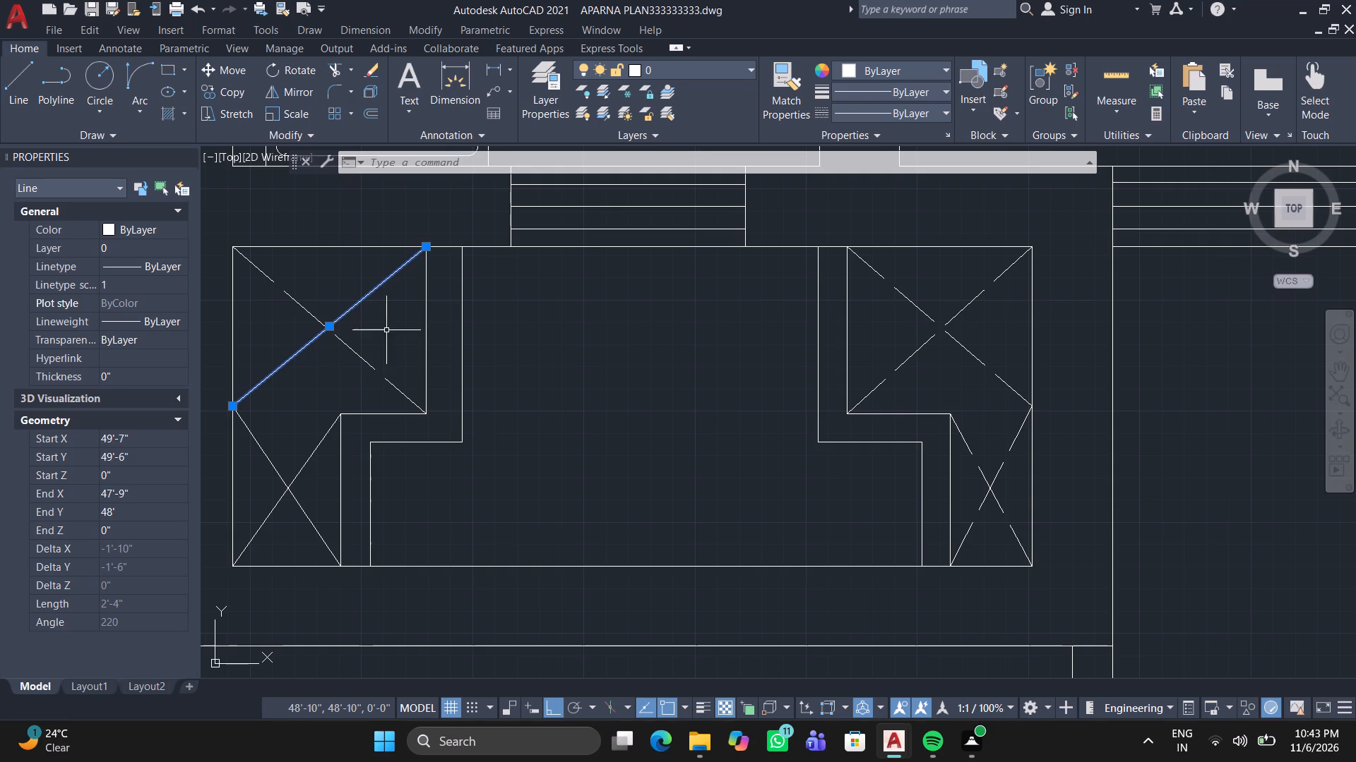
click(184, 283)
key(BackSpace)
text(.5)
key(Return)
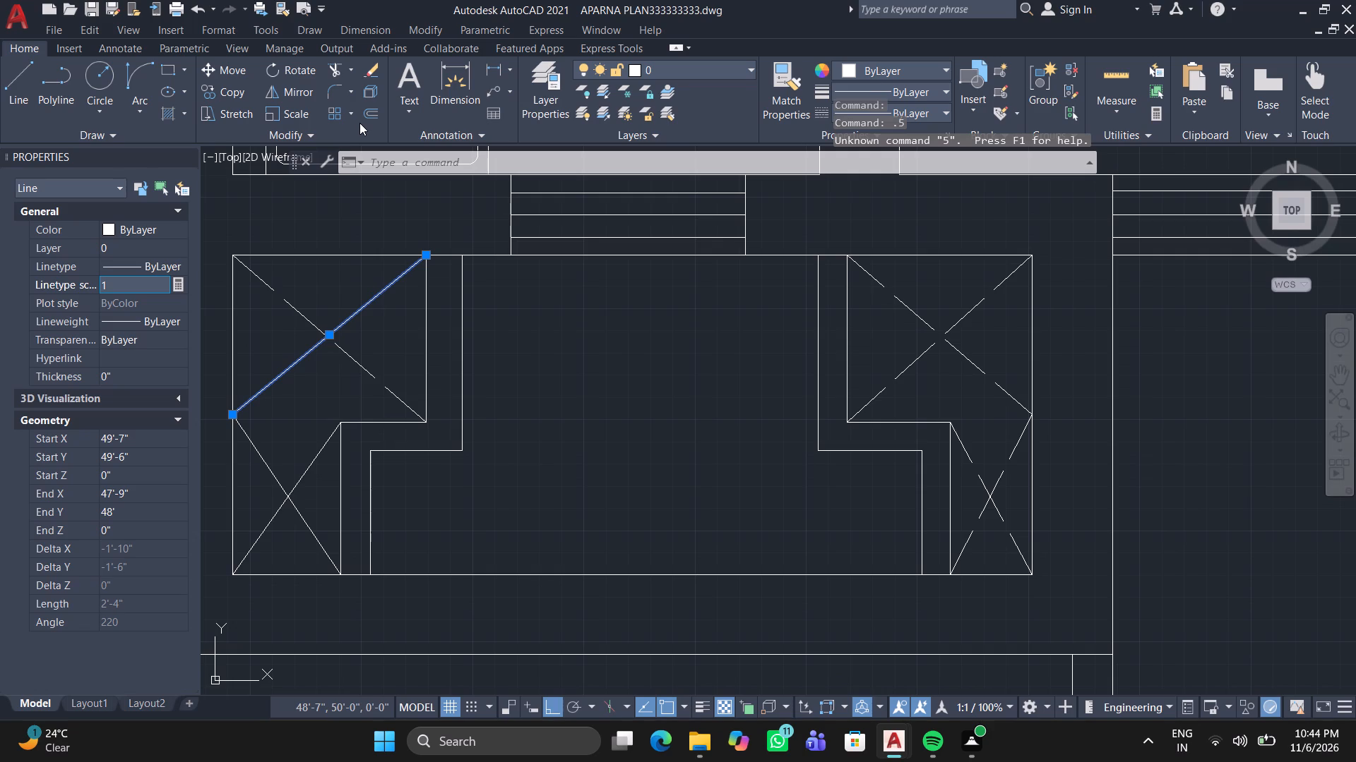
click(858, 112)
click(848, 173)
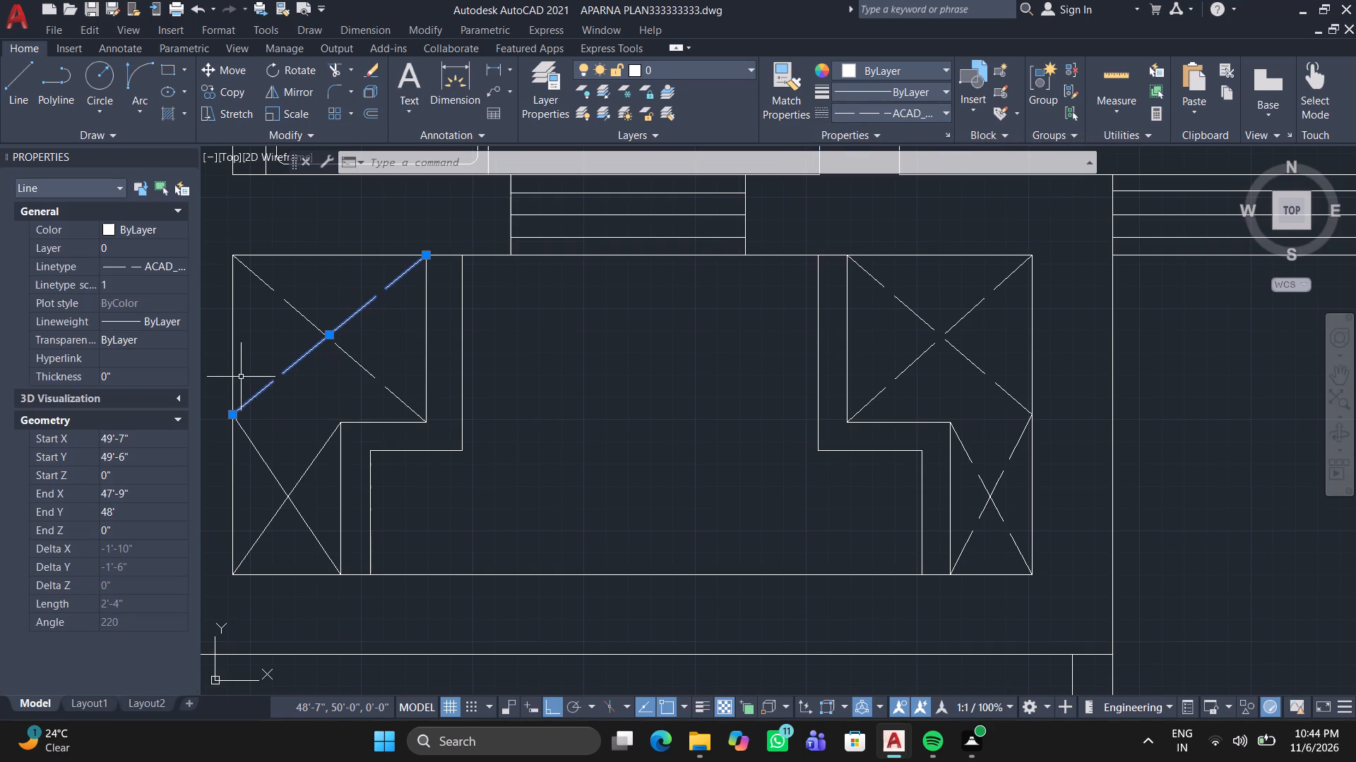
Give the northwest-to-southeast diagonal in the lower part of the western duct area the ACAD_ISO02W100 linetype and a linetype scale of 0.5.
click(249, 438)
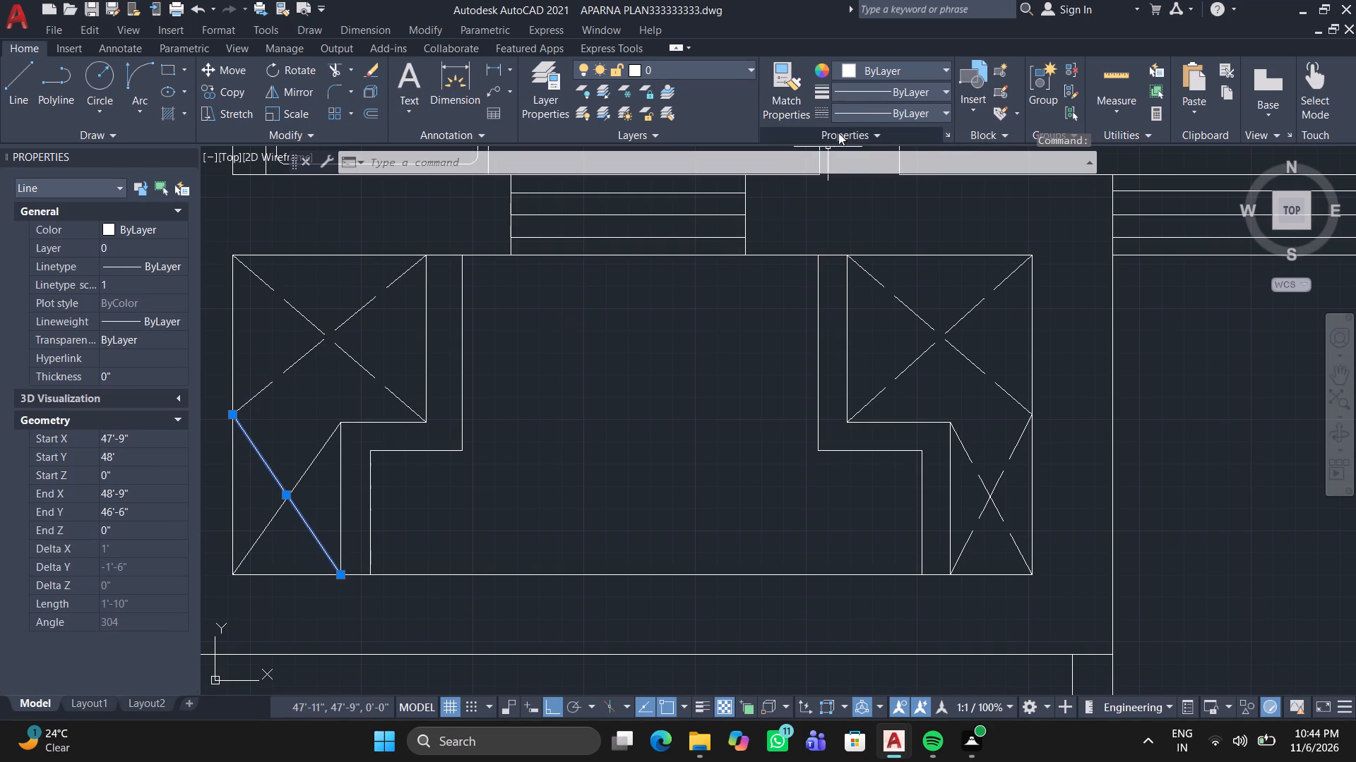
click(863, 116)
click(857, 181)
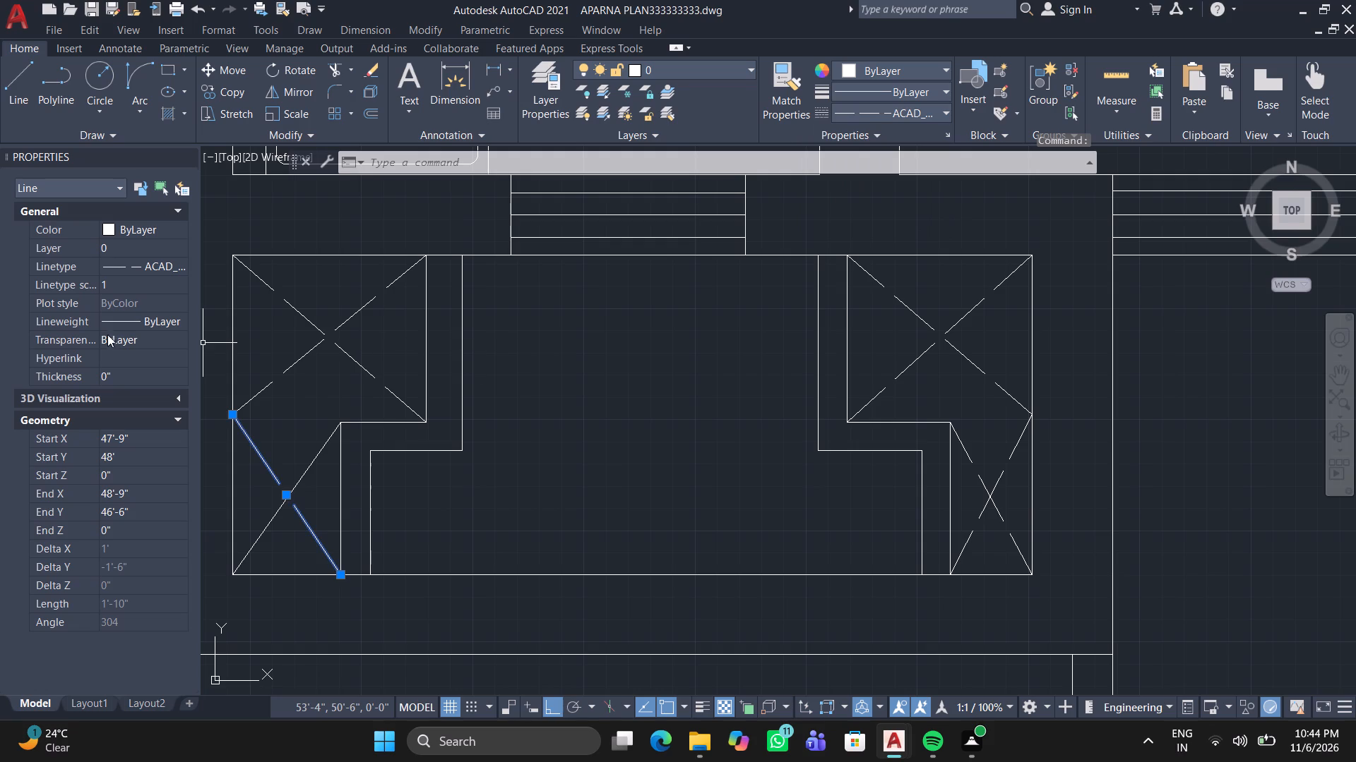
click(158, 283)
text(0.5)
key(Return)
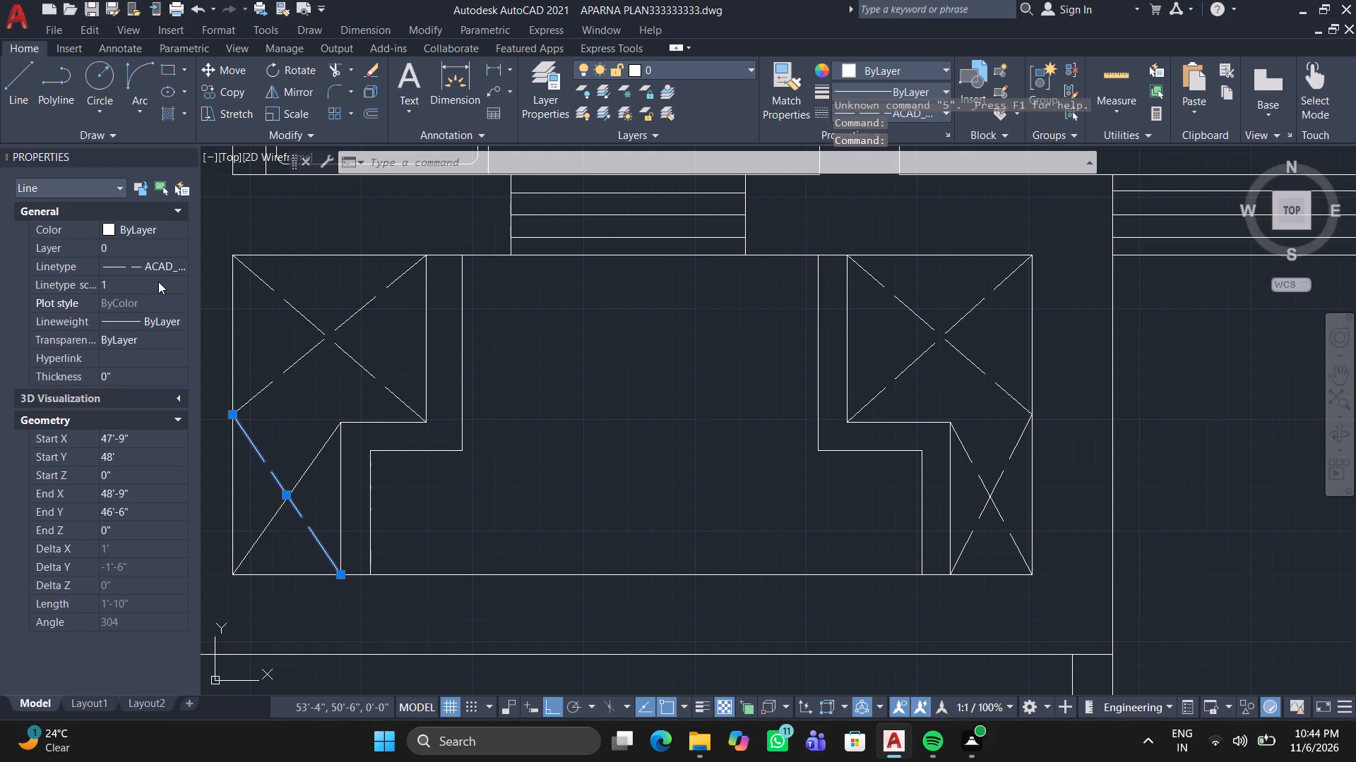
Give the other diagonal in the lower part of the western duct area a 0.5 linetype scale and the ACAD_ISO02W100 linetype, and close the properties palette.
click(307, 462)
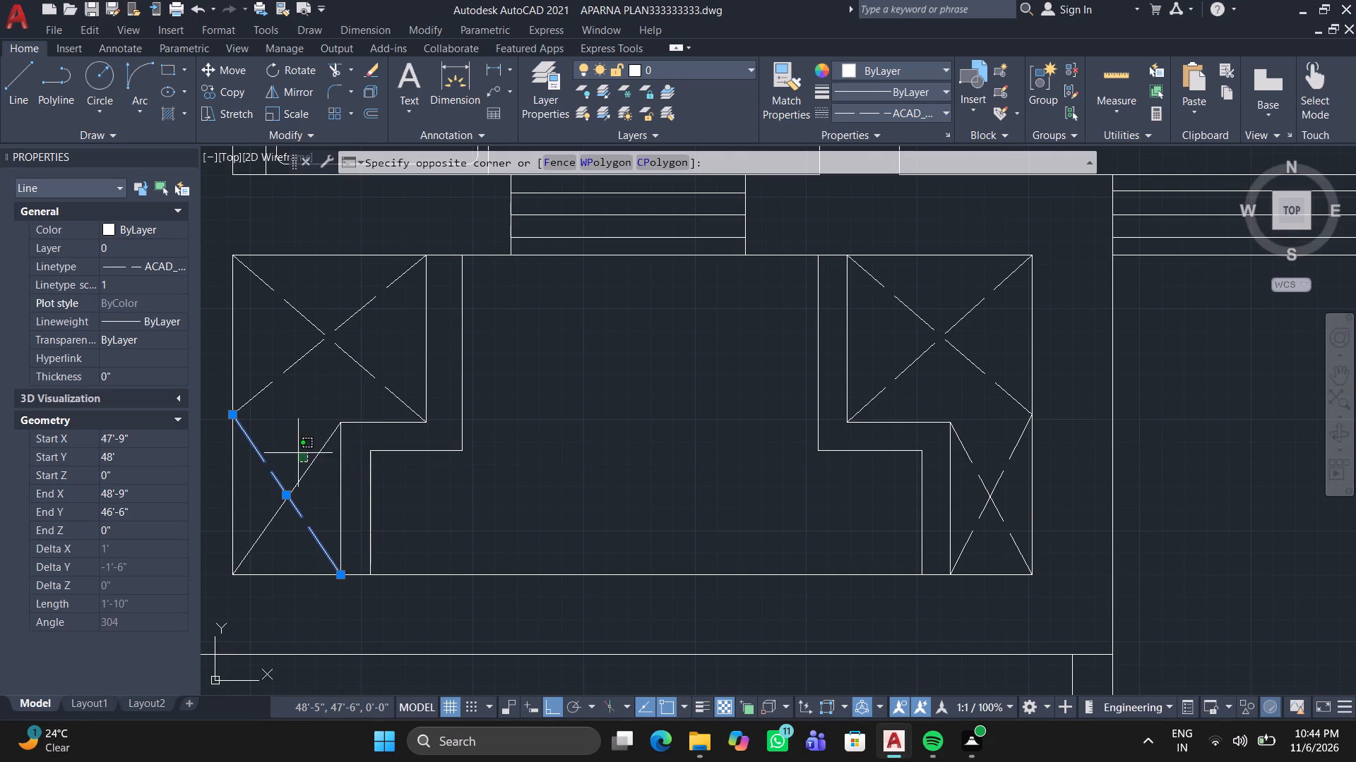
click(300, 454)
click(306, 468)
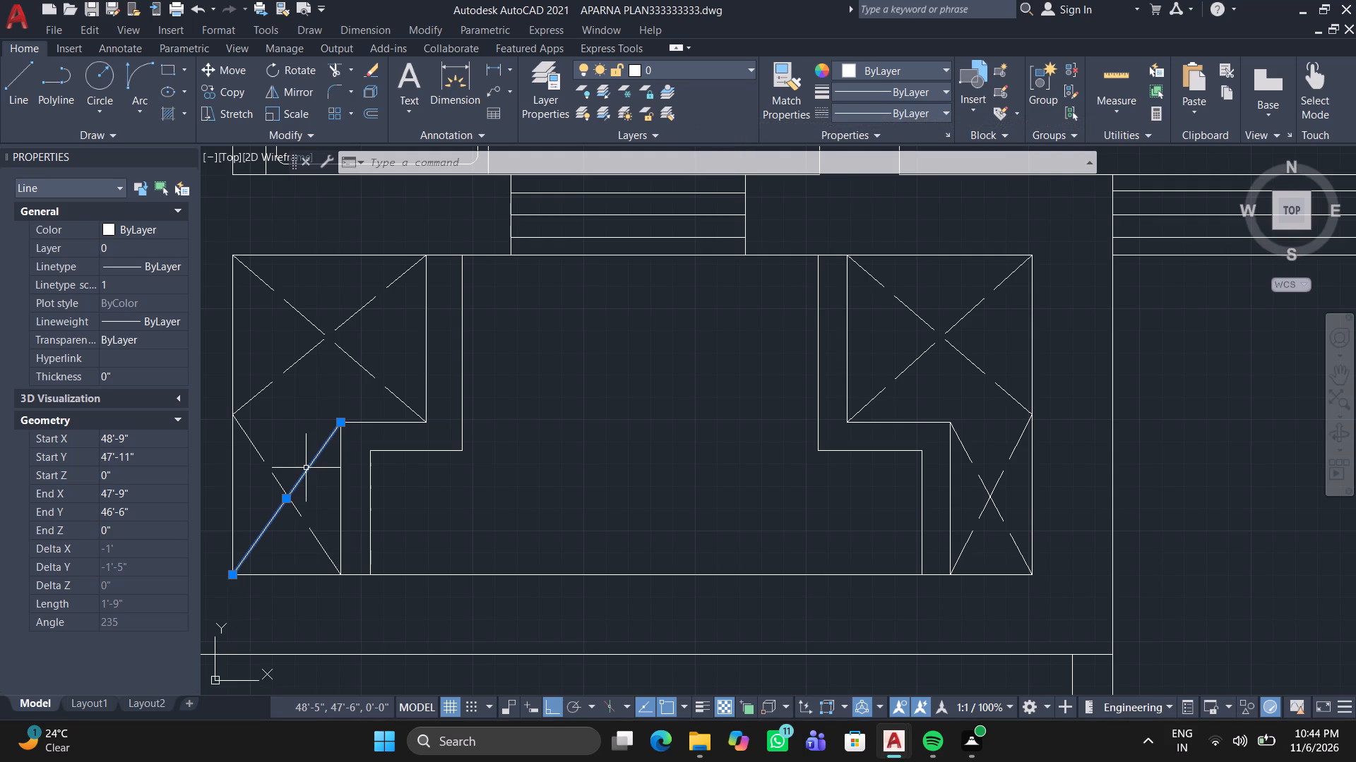
click(157, 280)
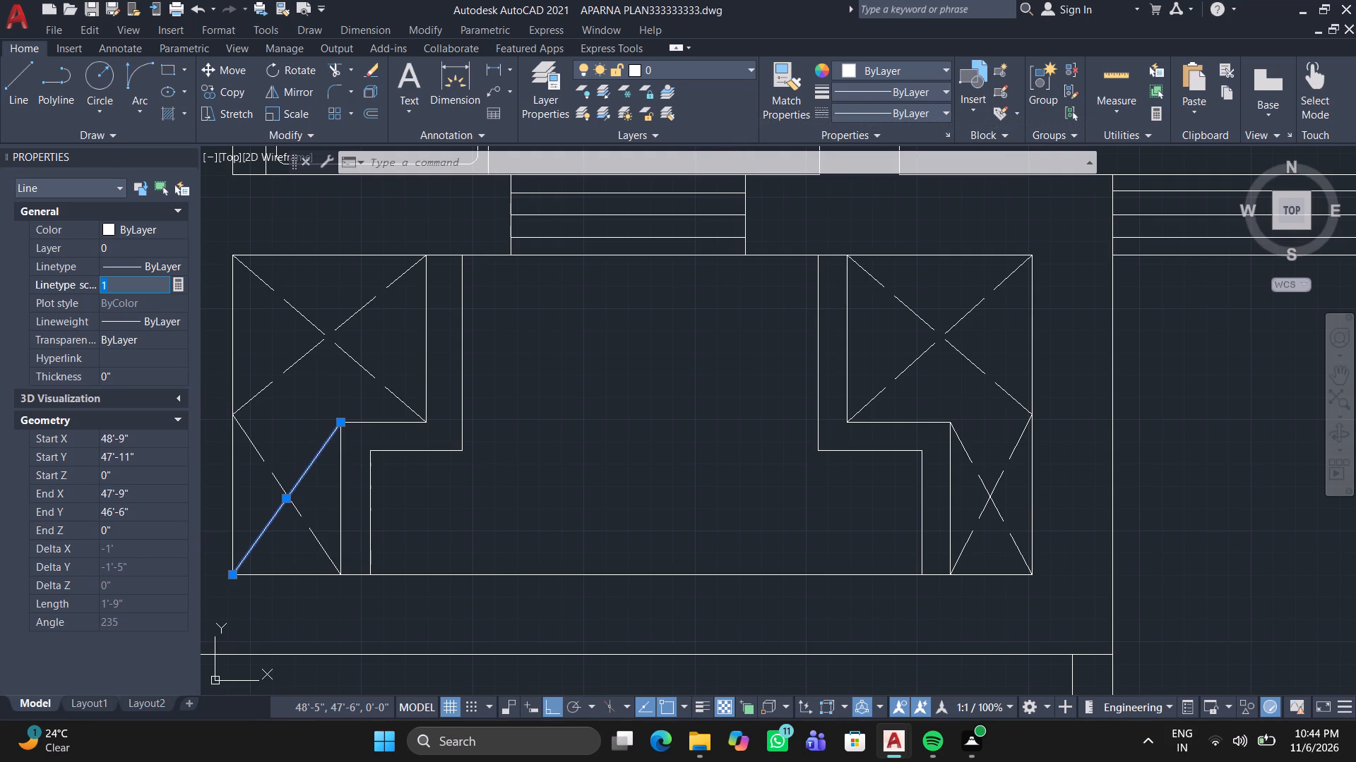
key(BackSpace)
key(0)
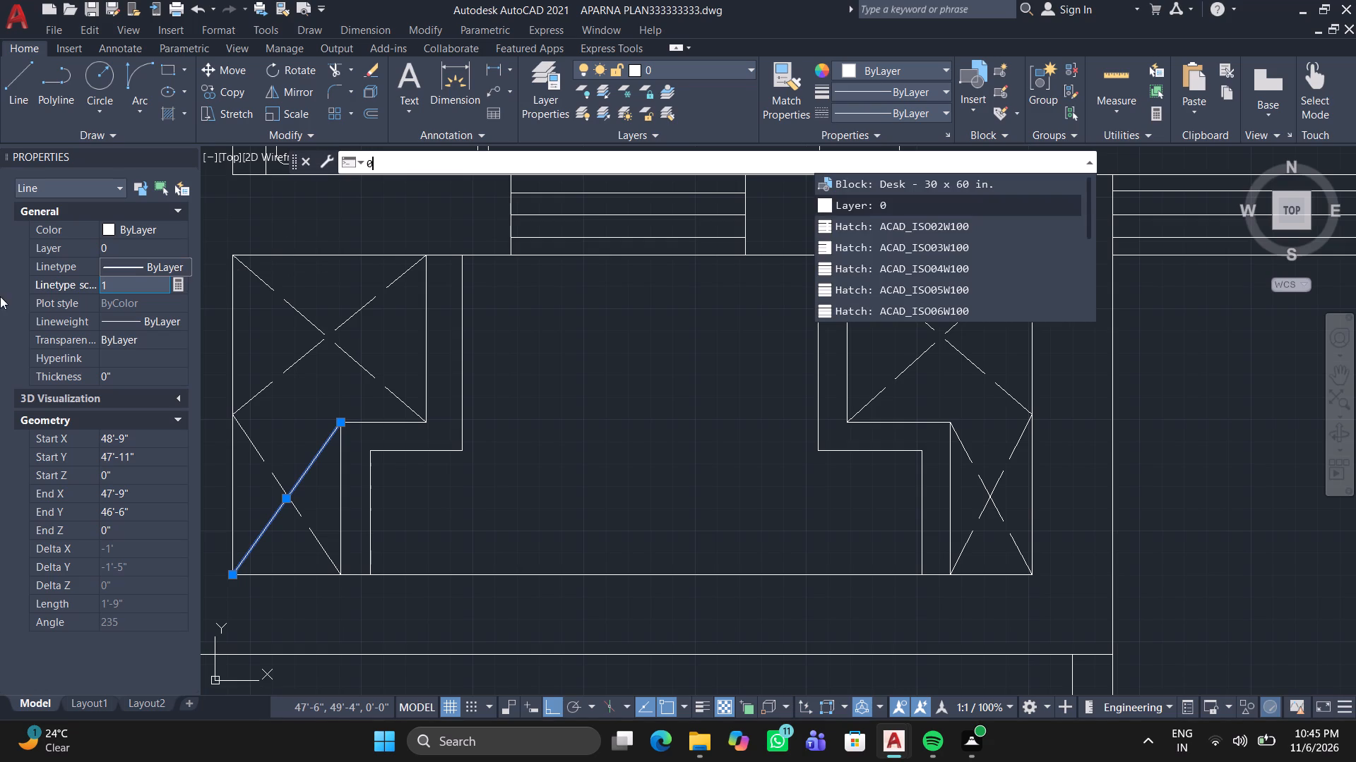
click(119, 281)
click(120, 282)
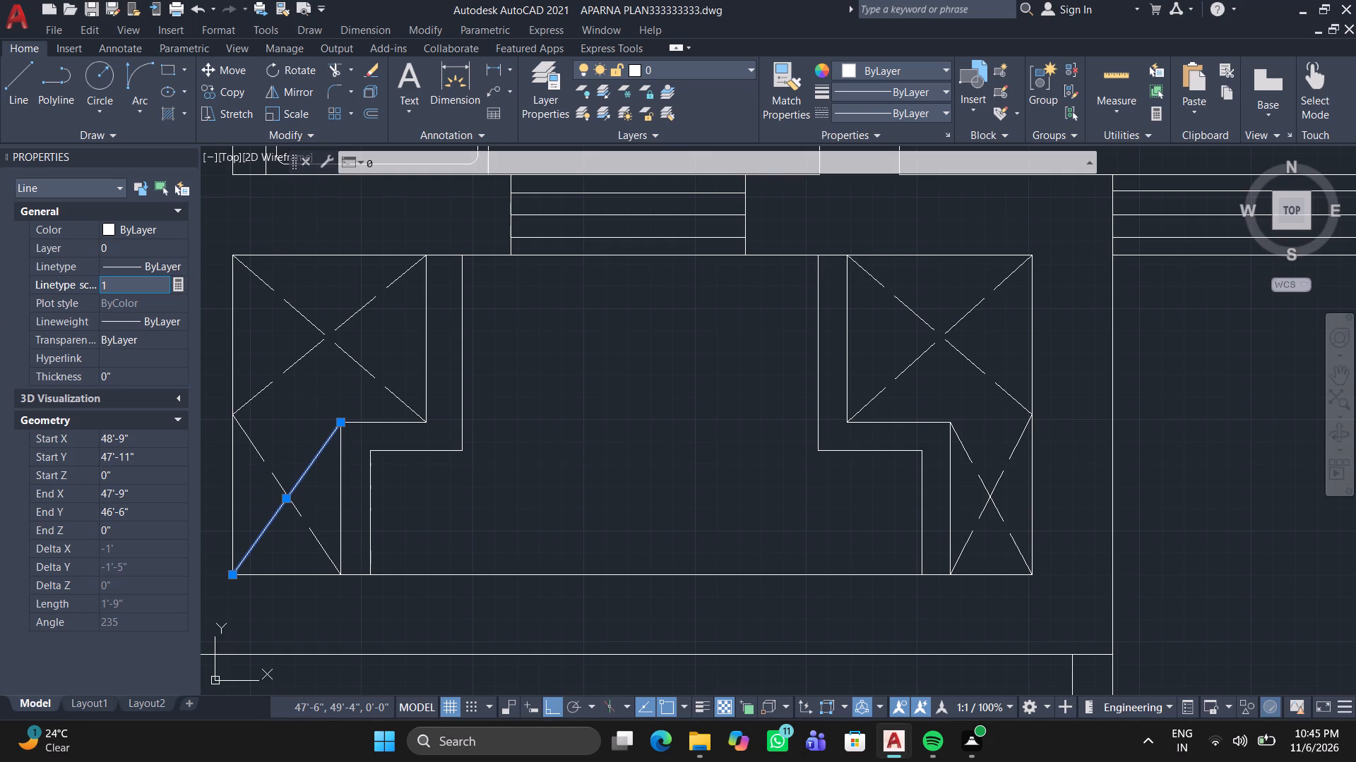
key(BackSpace)
text(0.5)
key(Return)
click(120, 282)
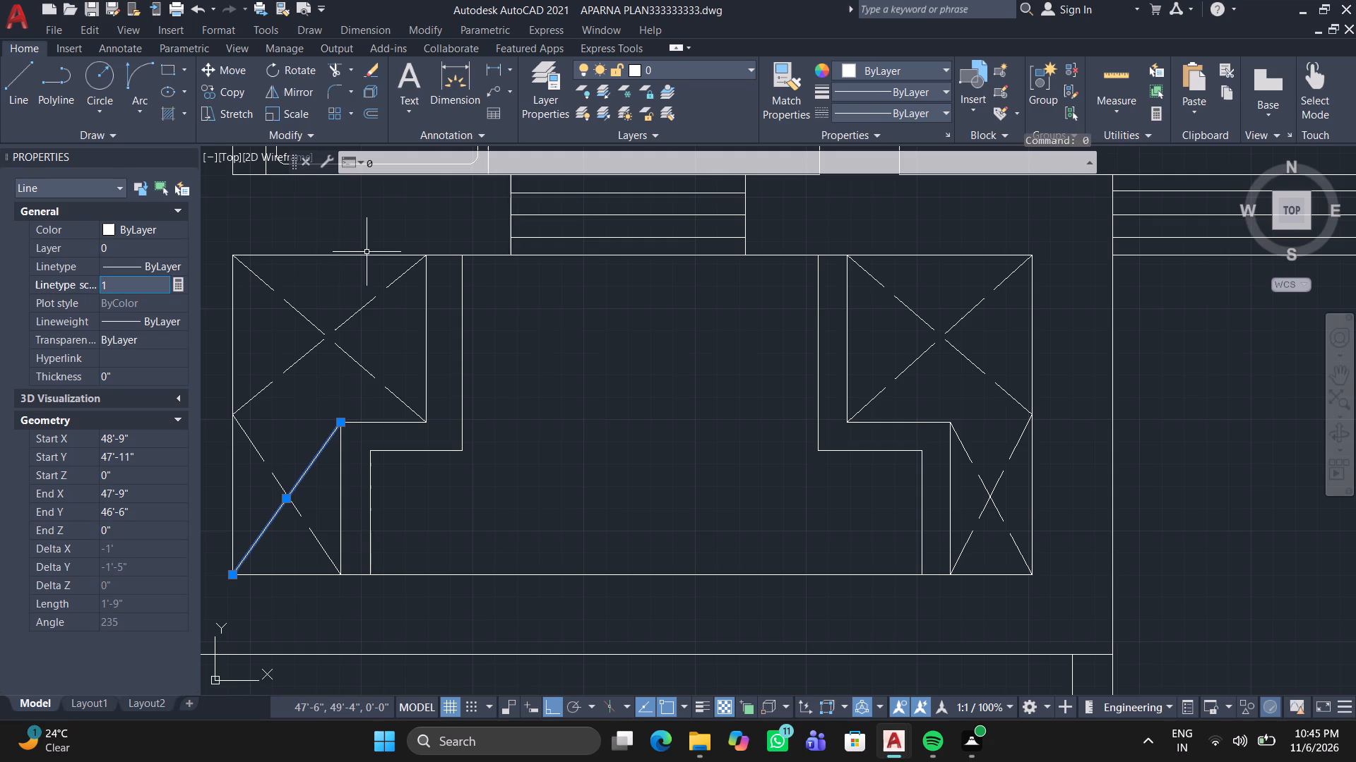
click(847, 104)
click(874, 176)
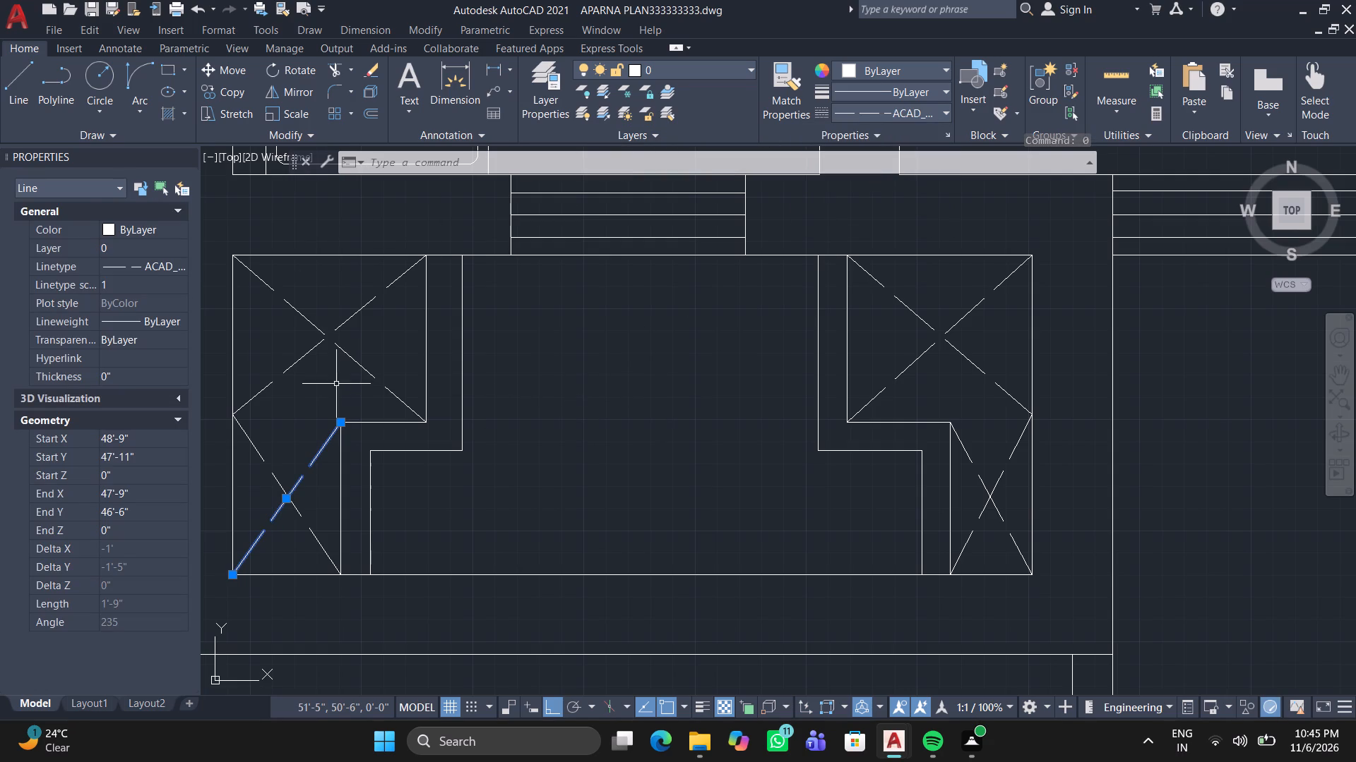
click(184, 153)
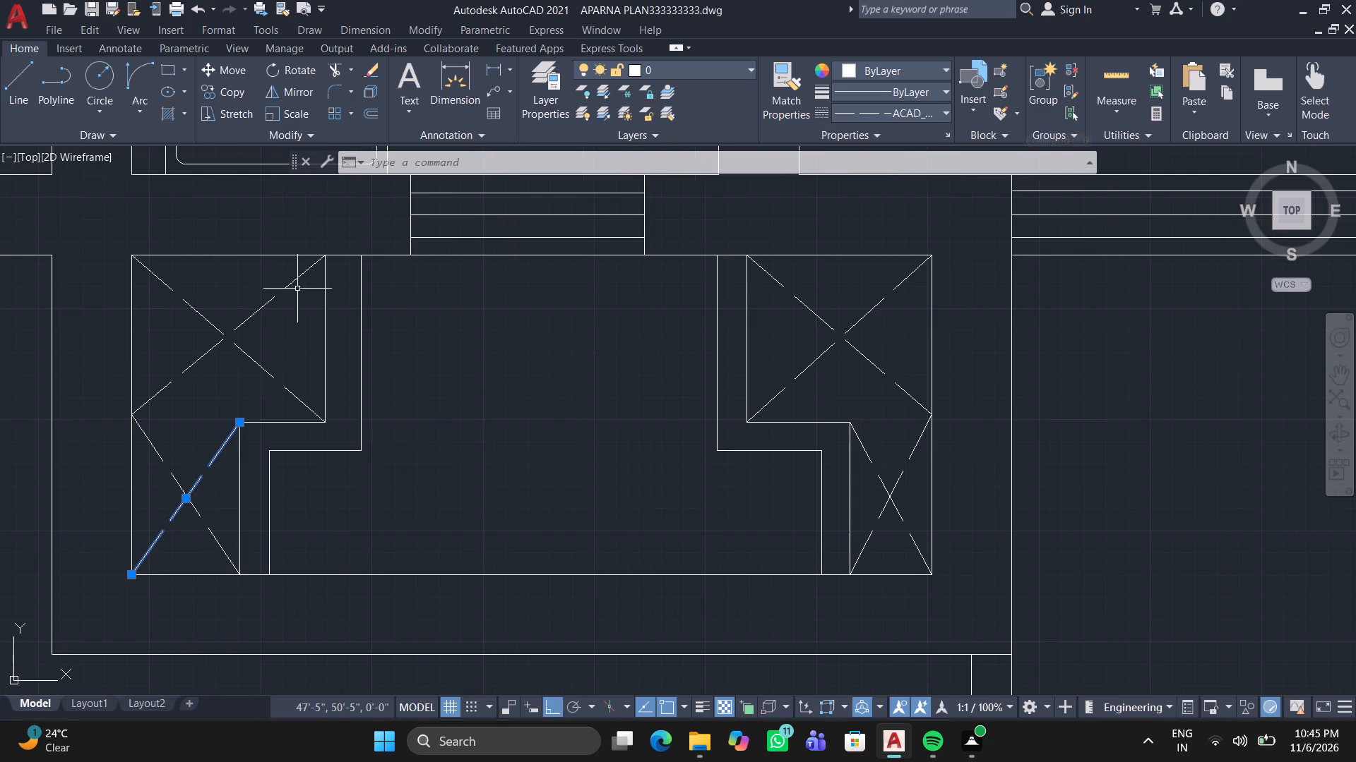
Draw a small rectangle across the wall thickness directly south of the western duct area, from the recess's bottom edge to the outer wall line.
scroll(357, 357, down, 2)
scroll(246, 452, down, 2)
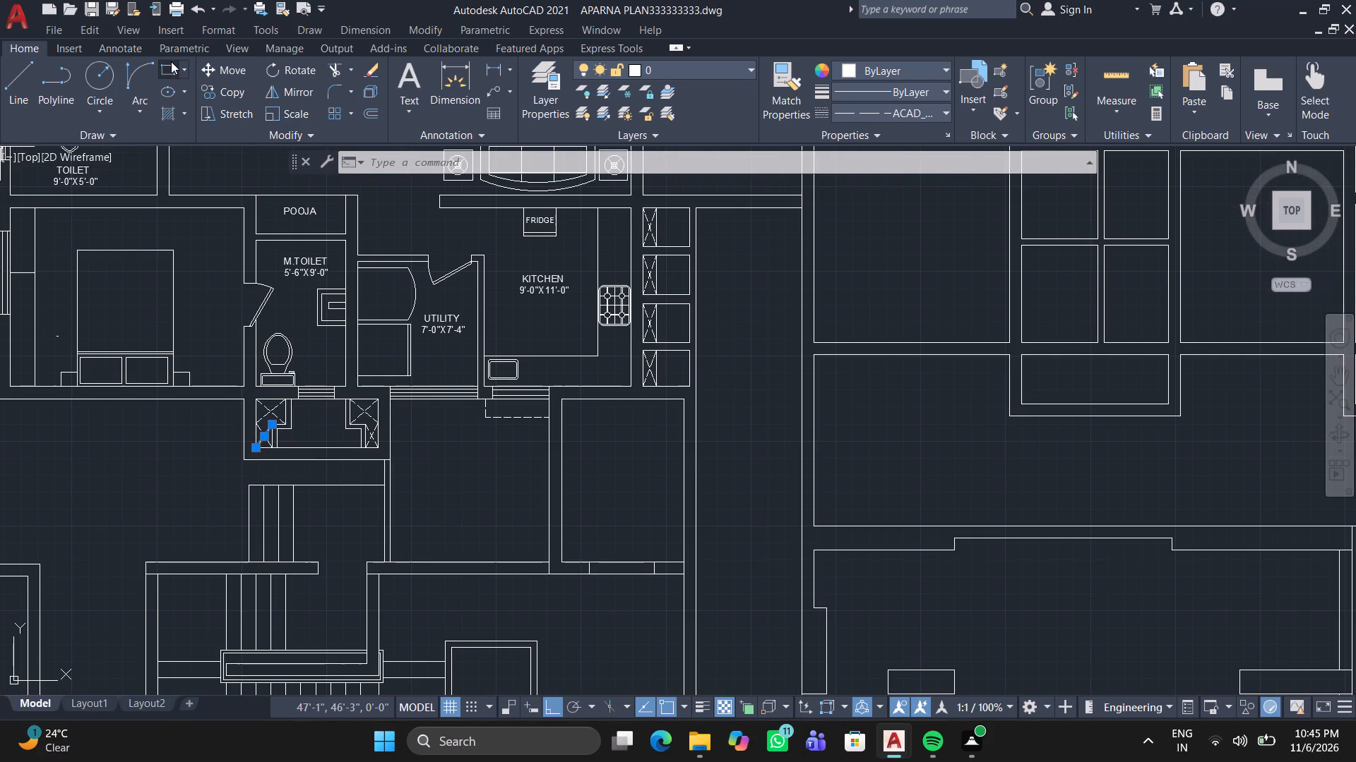
click(171, 61)
scroll(246, 459, up, 2)
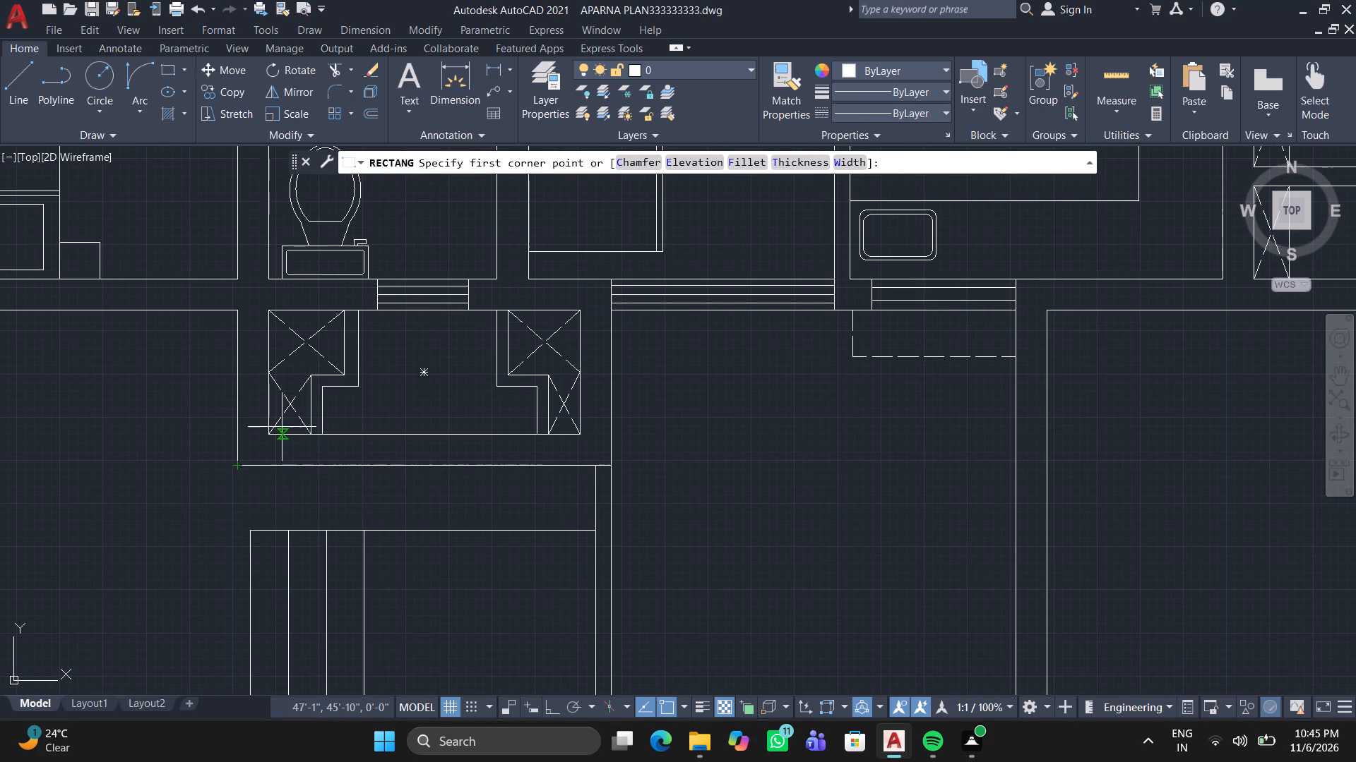
click(280, 432)
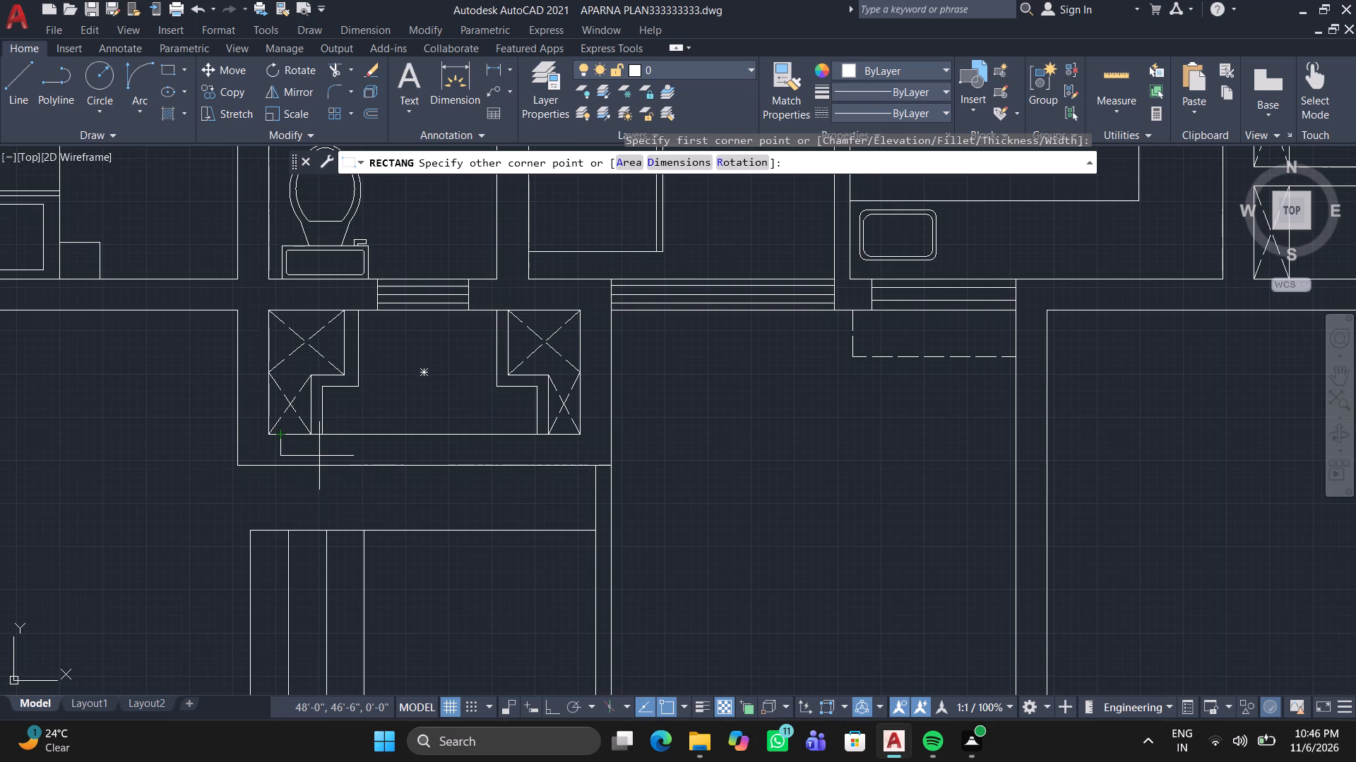
middle_drag(299, 457, 434, 425)
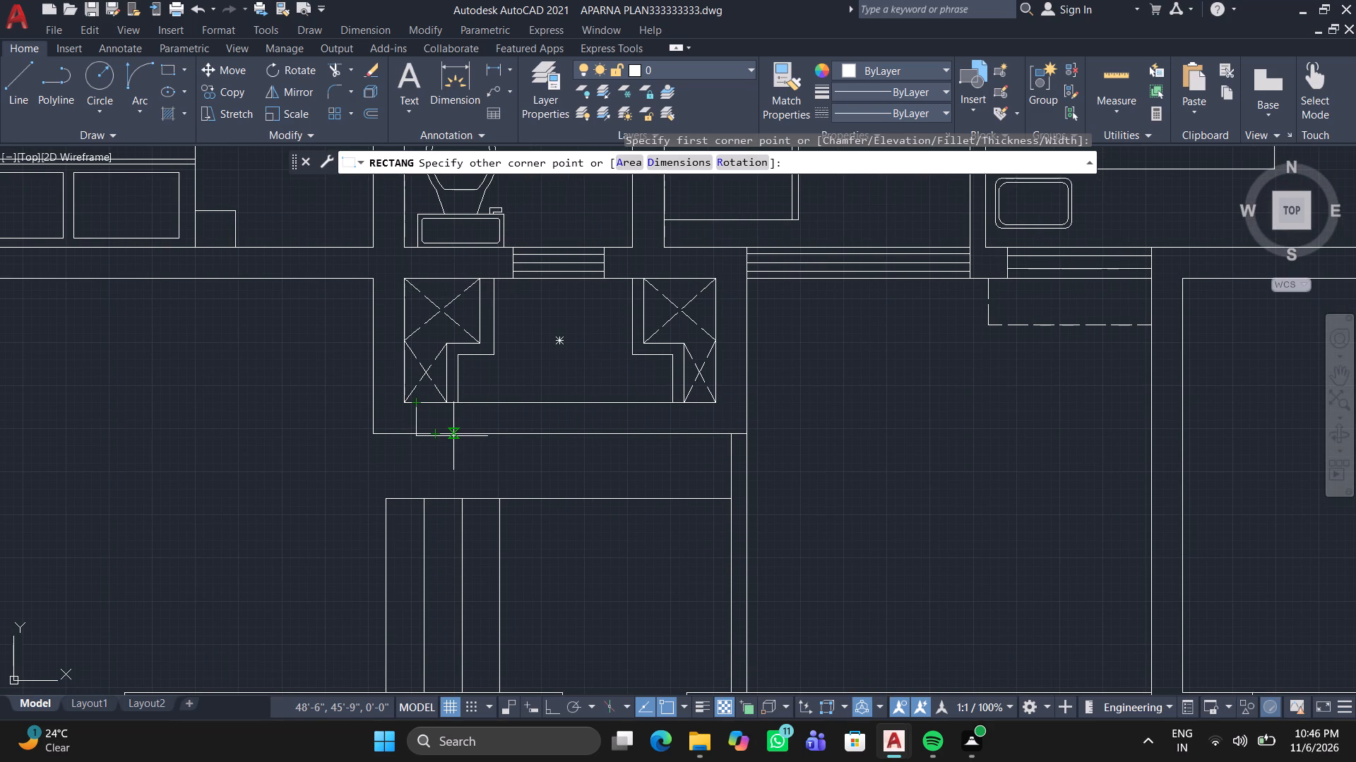
click(453, 436)
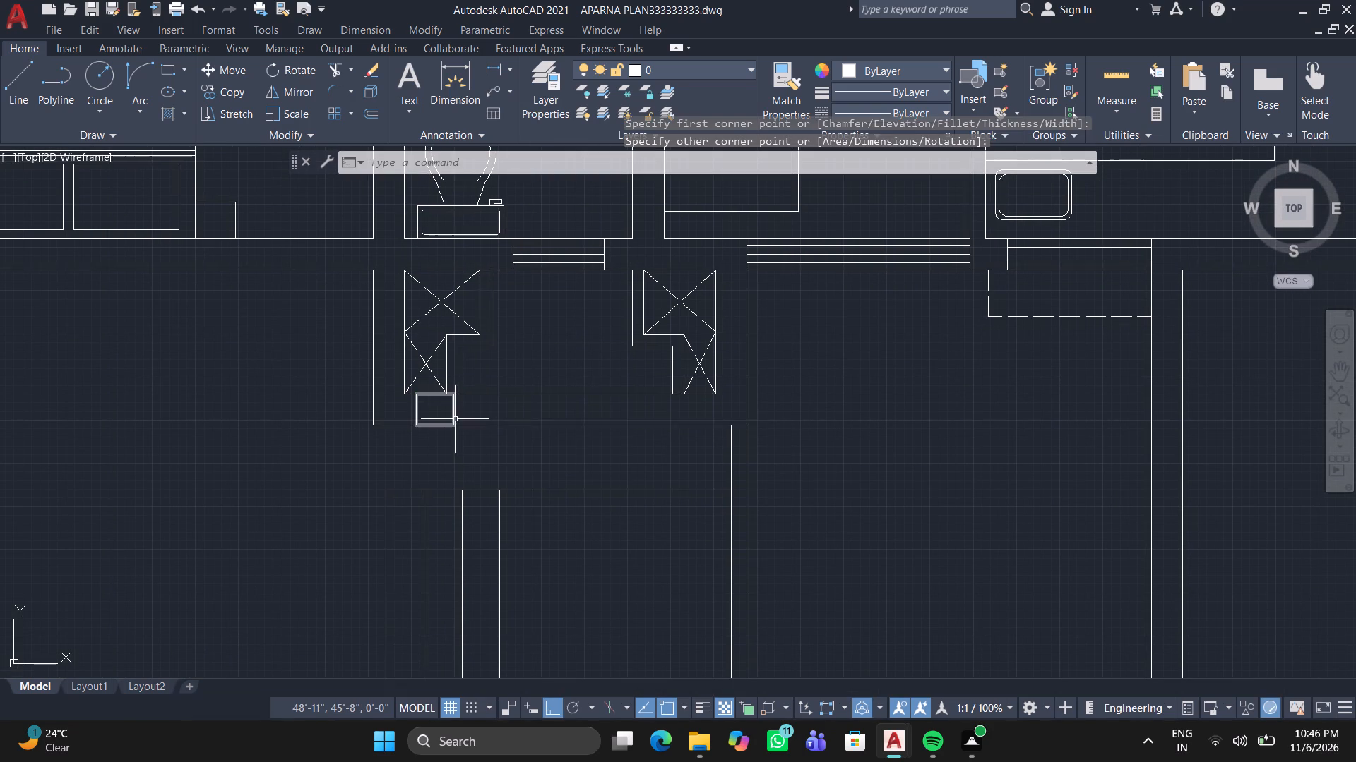
Copy the small rectangle eastward along the wall below the duct recess, placing five copies edge to edge.
click(453, 413)
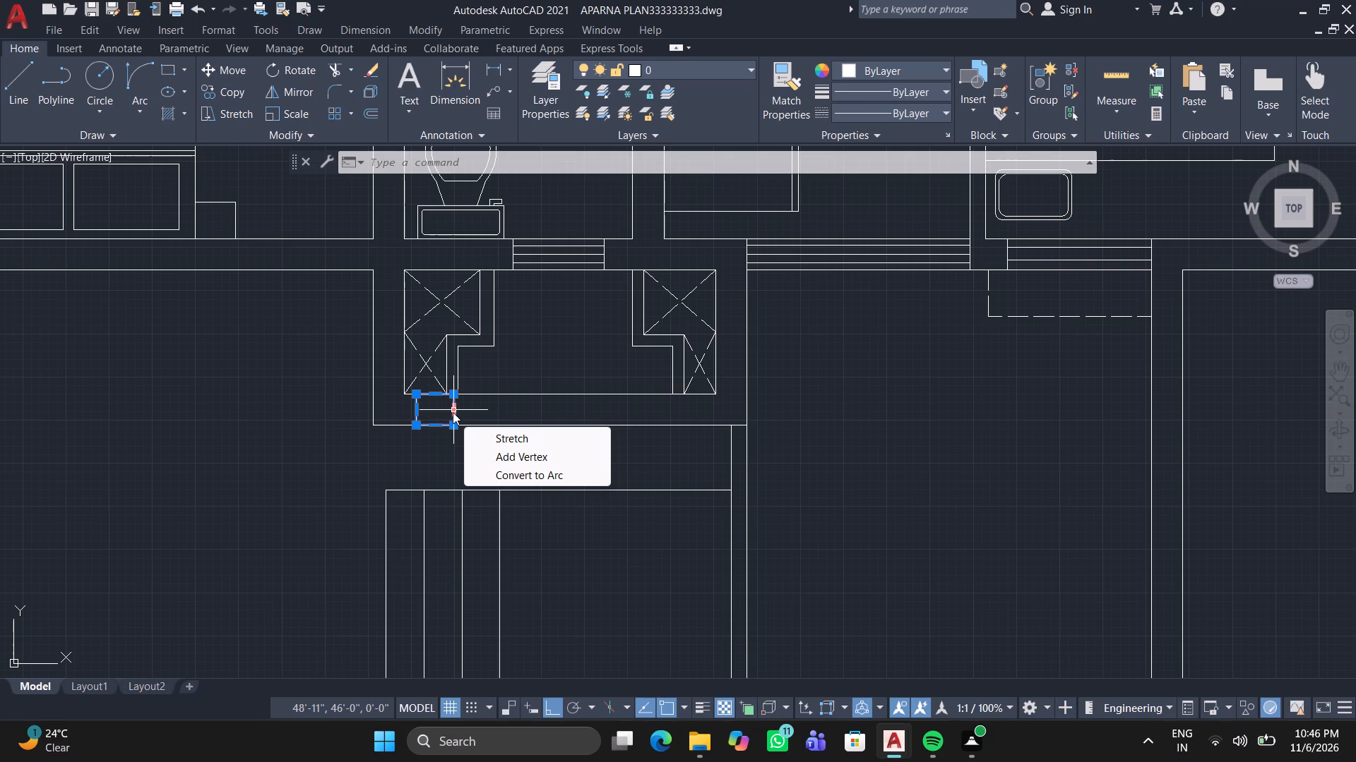
click(232, 90)
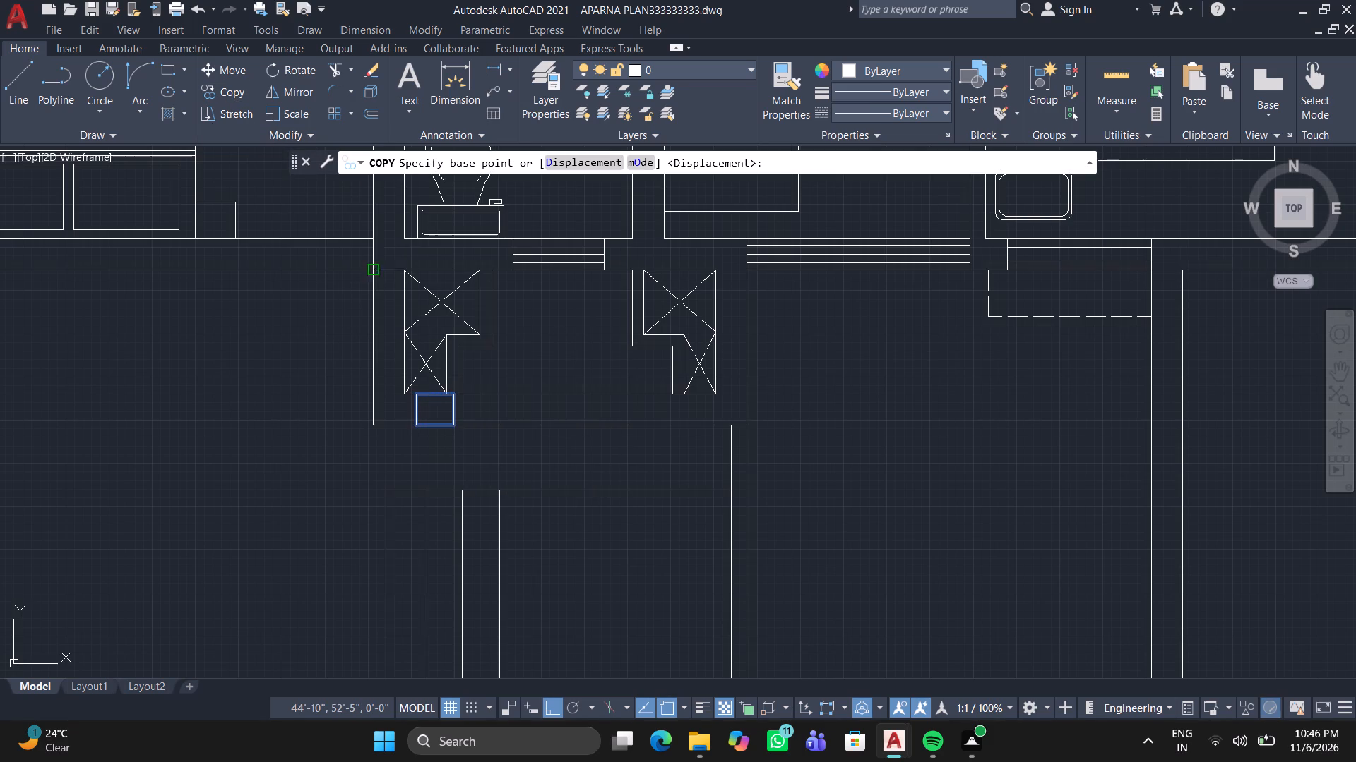
scroll(422, 387, up, 2)
click(411, 397)
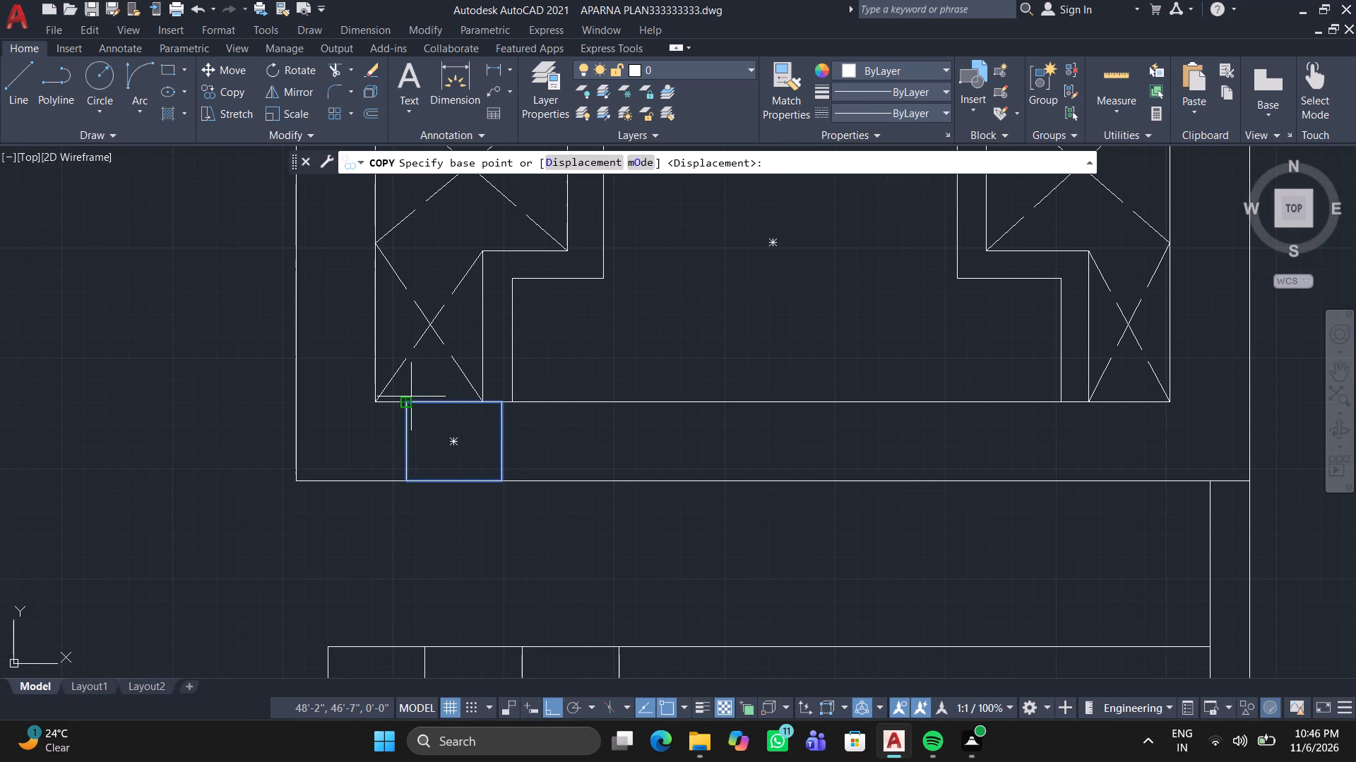
click(504, 397)
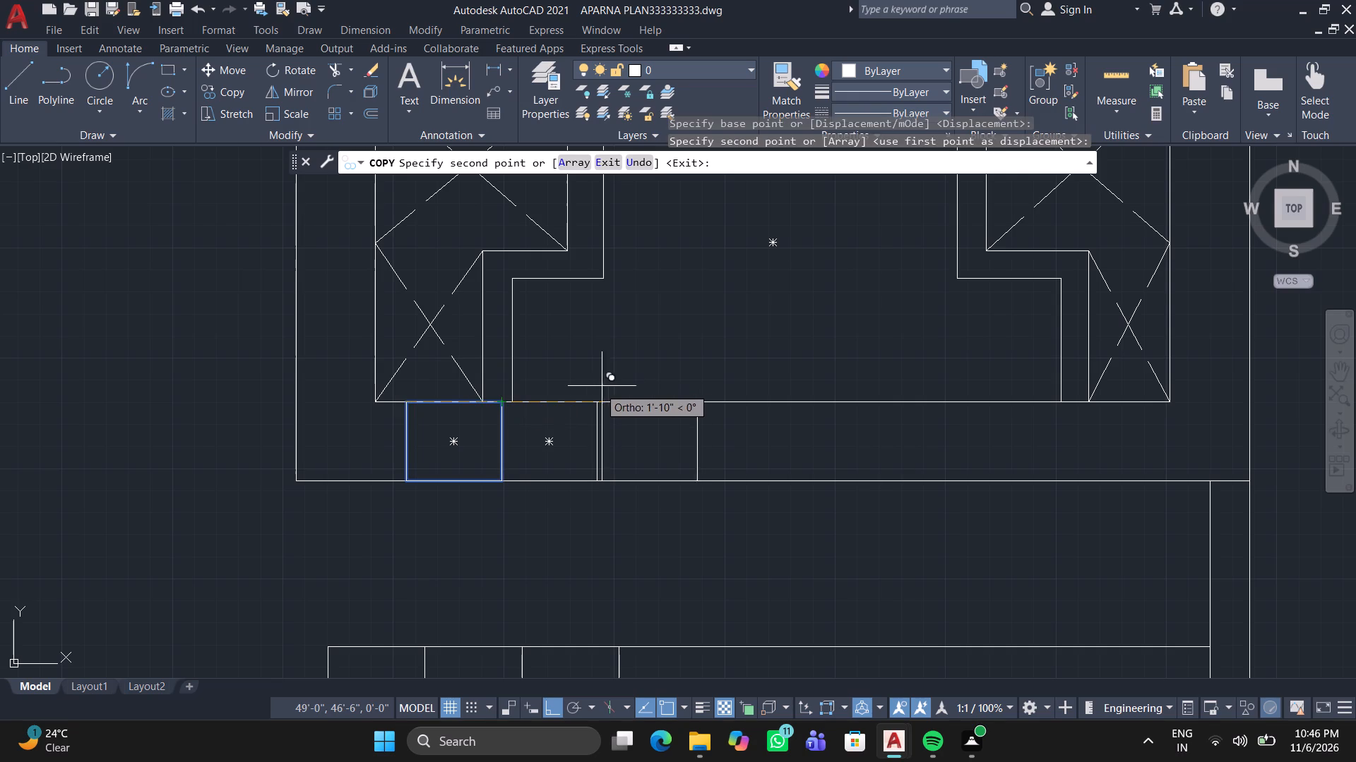
click(595, 389)
click(692, 397)
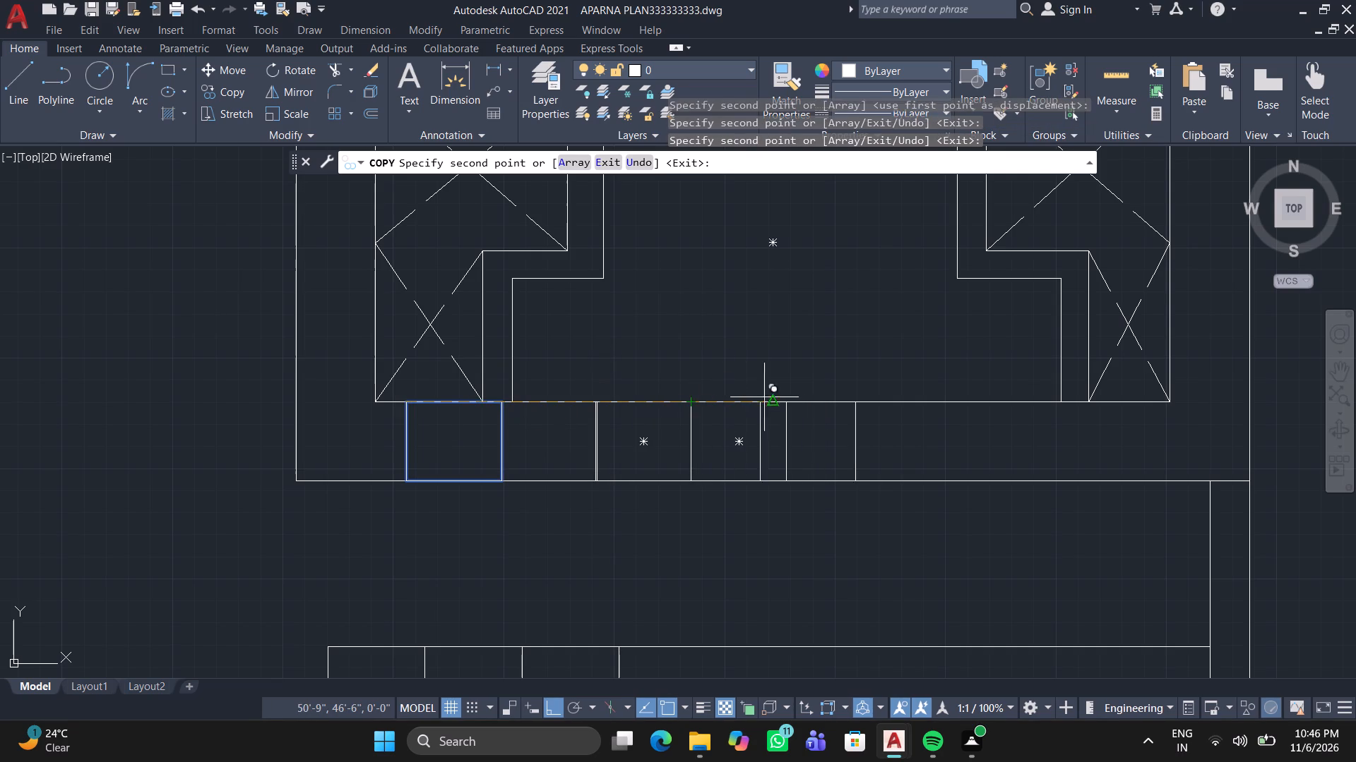
click(785, 401)
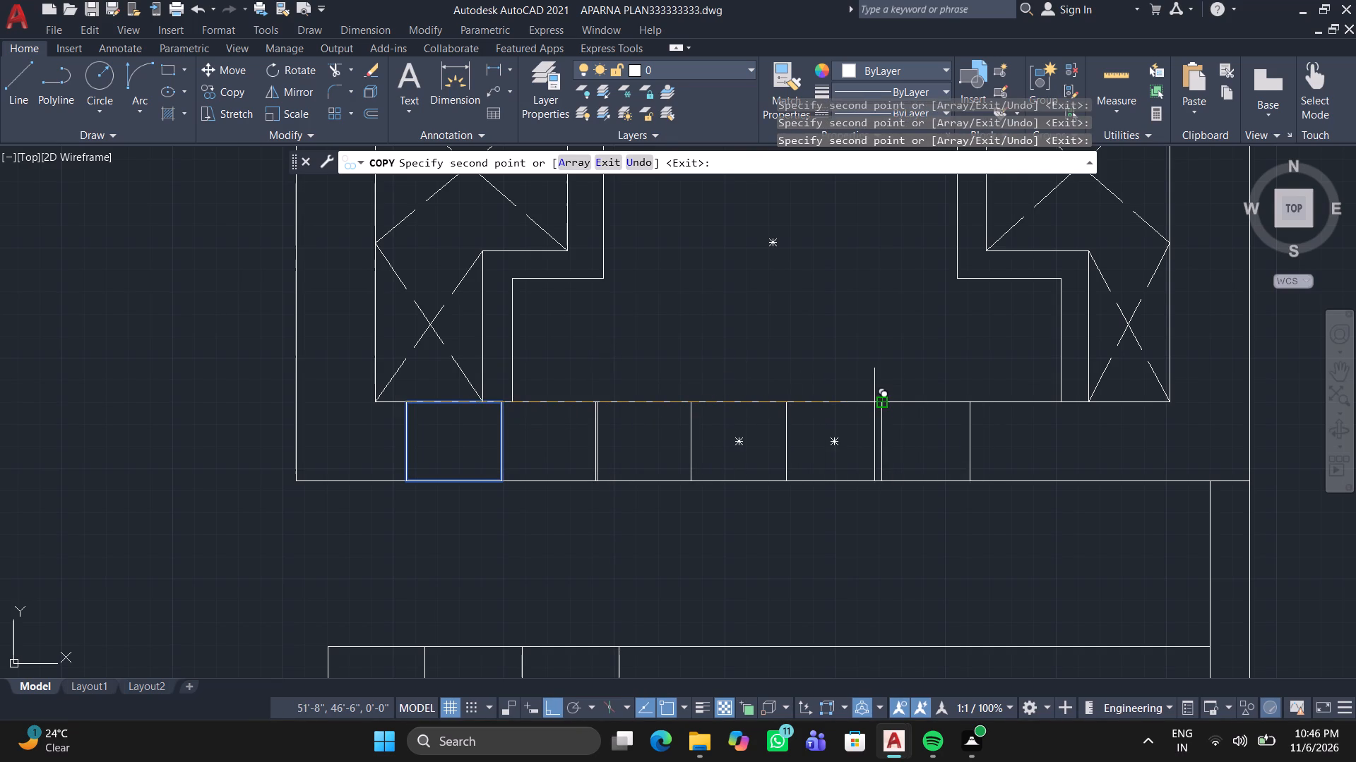
click(877, 401)
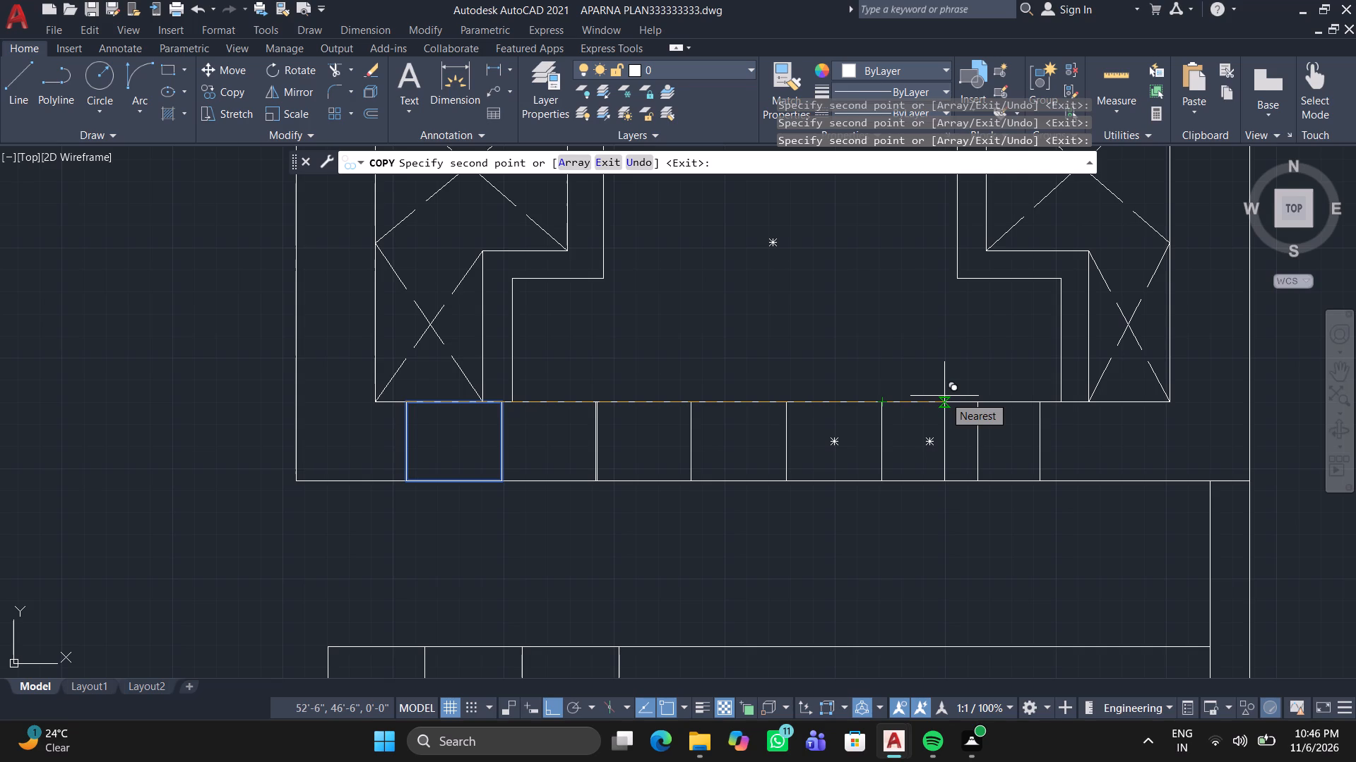
key(space)
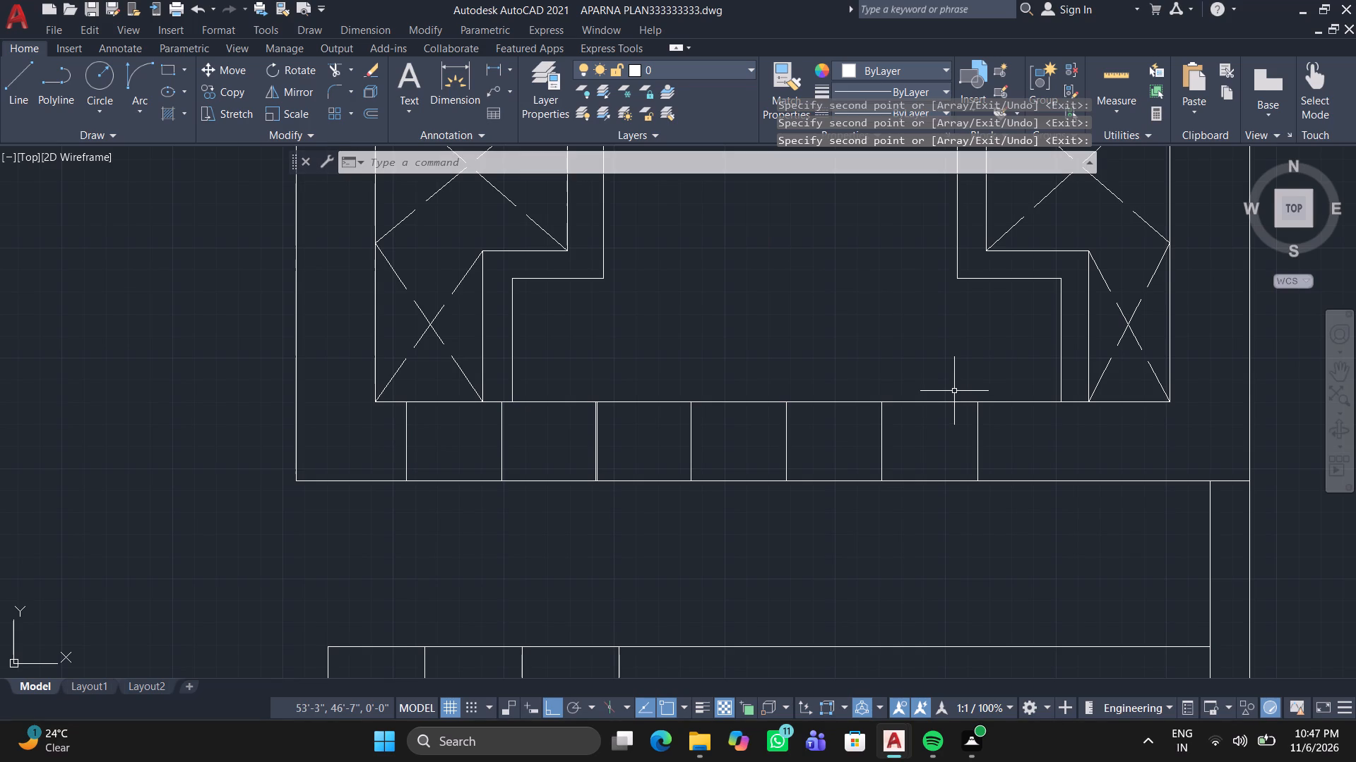
Copy the easternmost rectangle of the row once more, edge to edge on its east side.
click(949, 401)
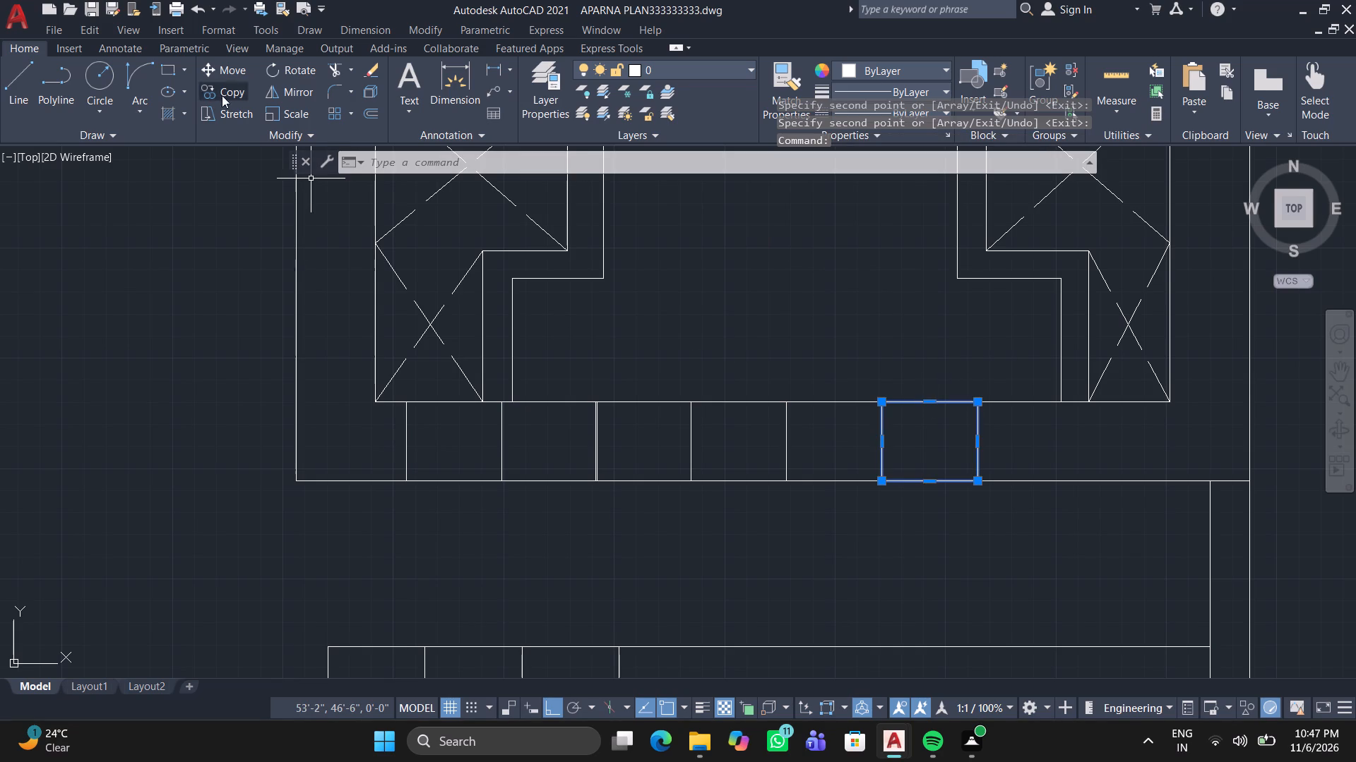
double_click(195, 81)
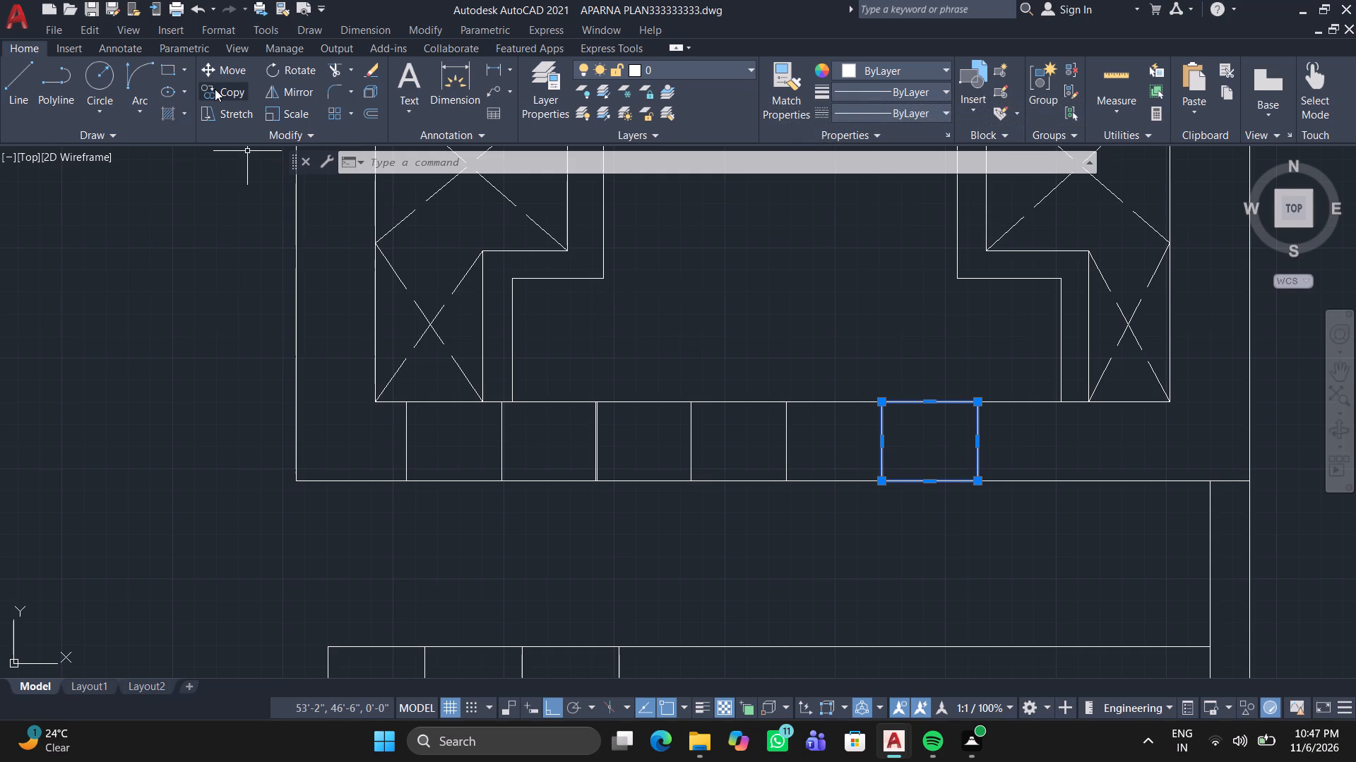
click(215, 89)
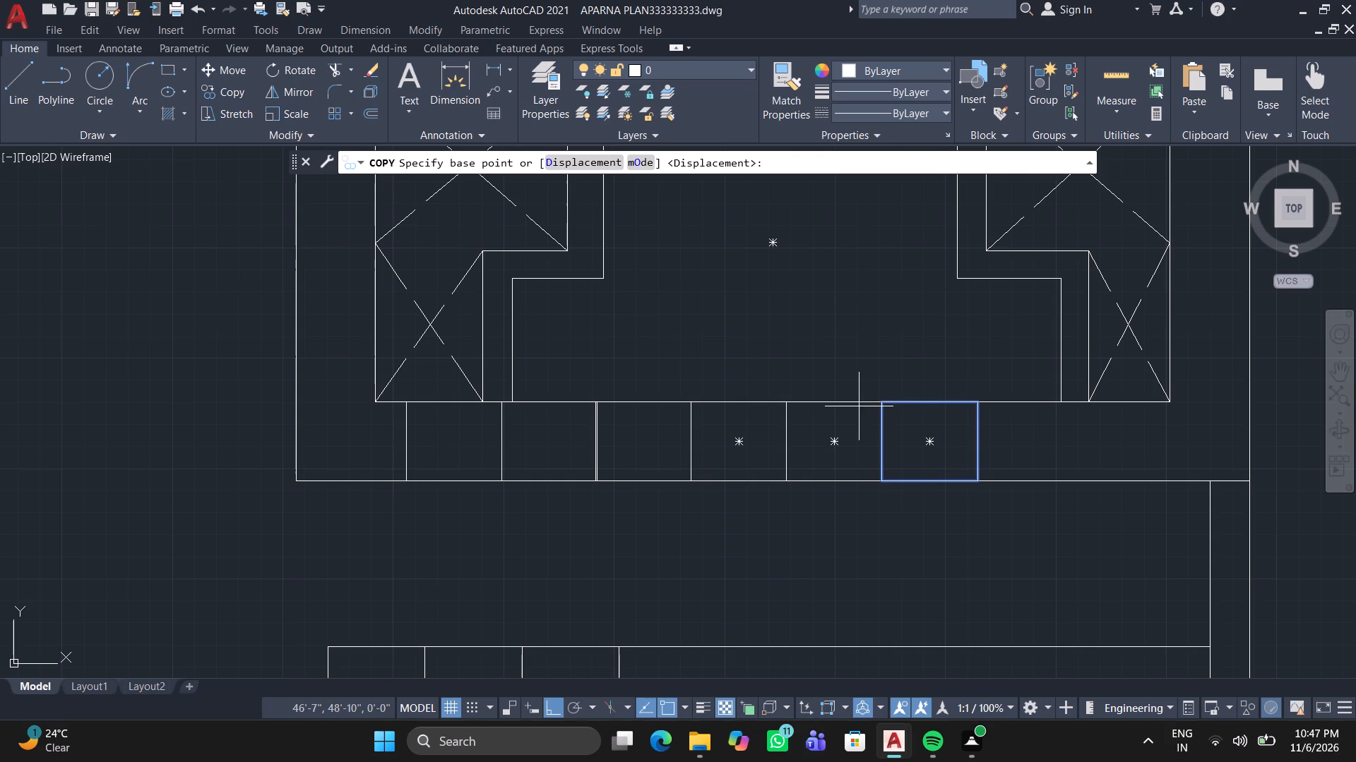
click(876, 402)
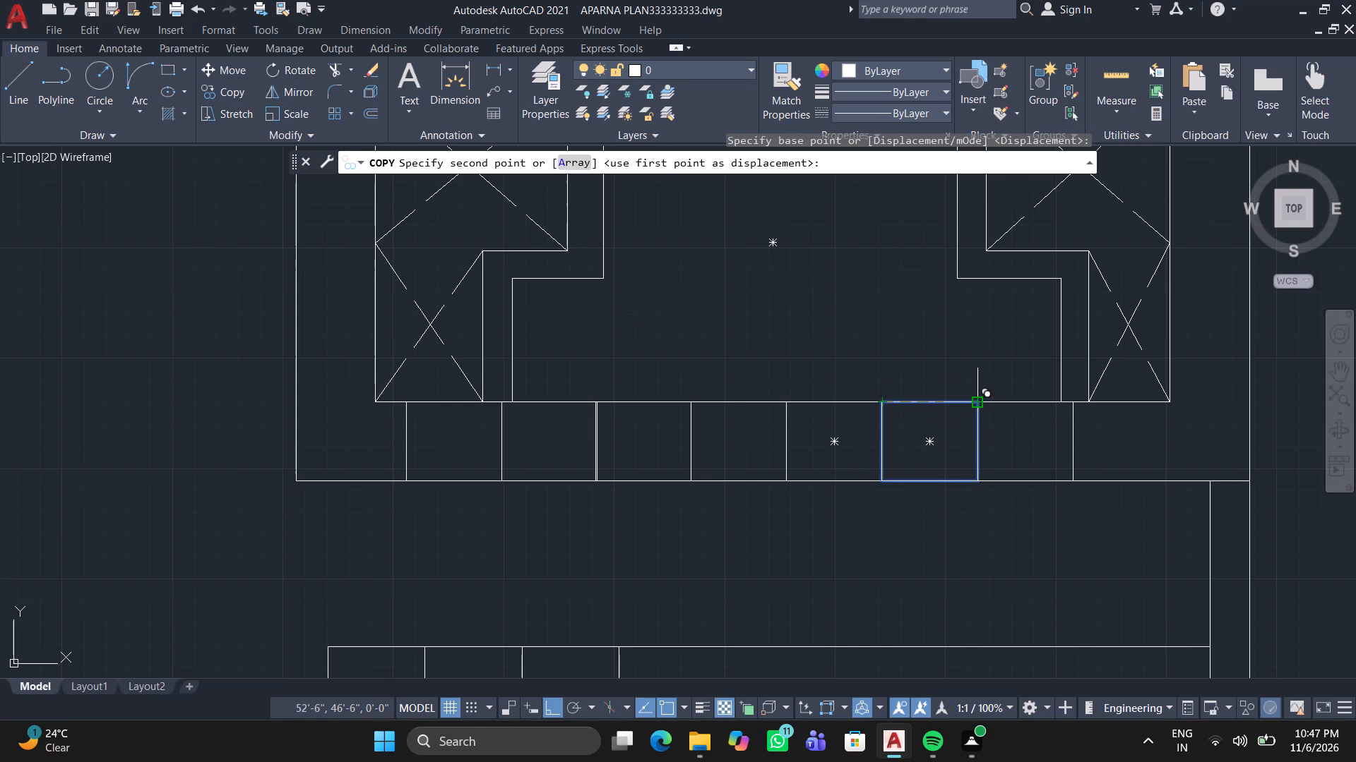
click(975, 402)
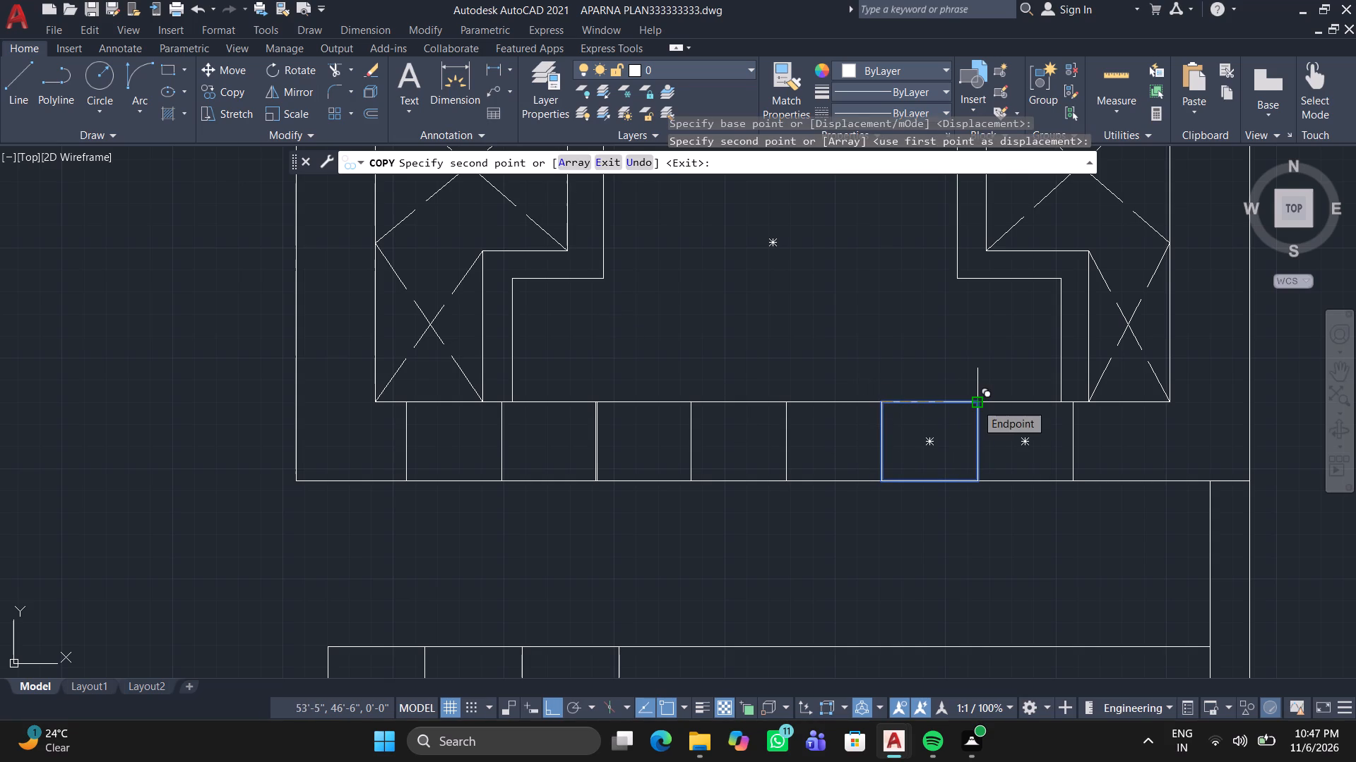
key(space)
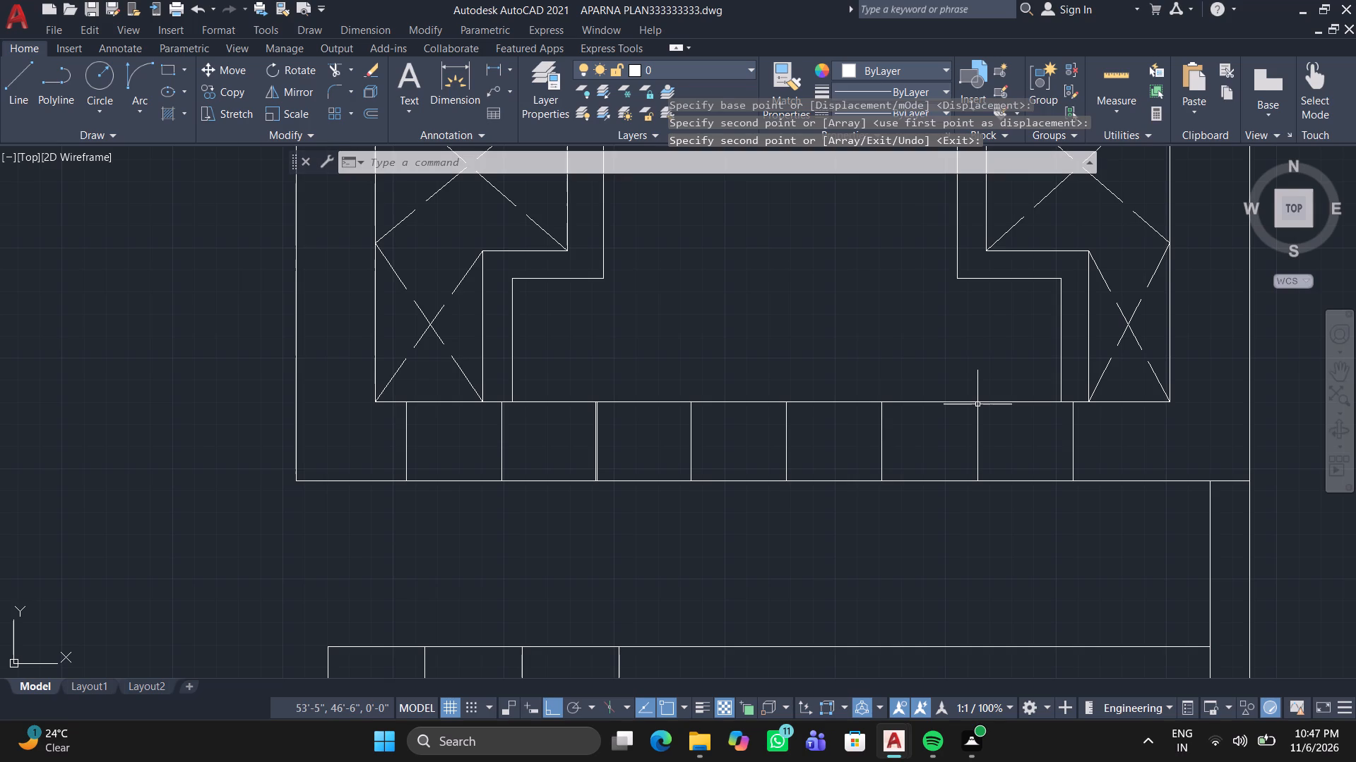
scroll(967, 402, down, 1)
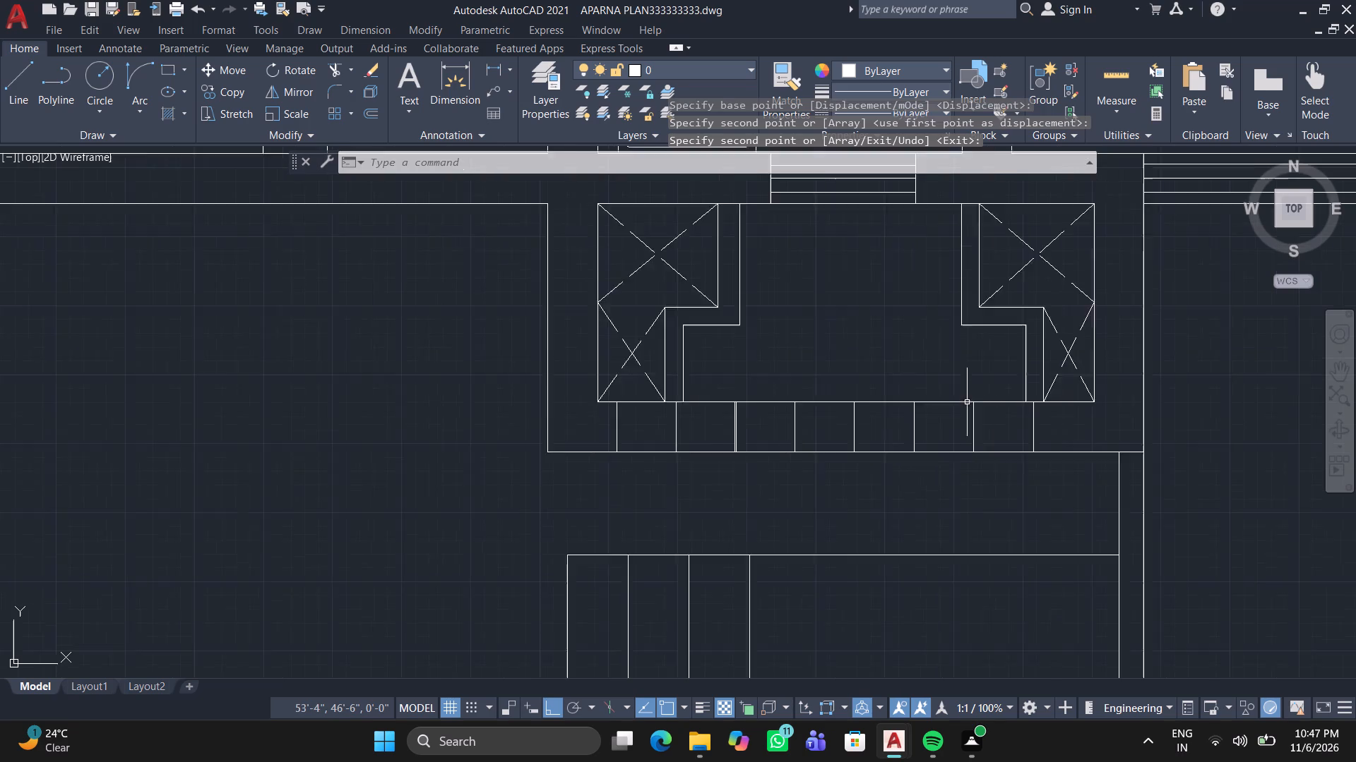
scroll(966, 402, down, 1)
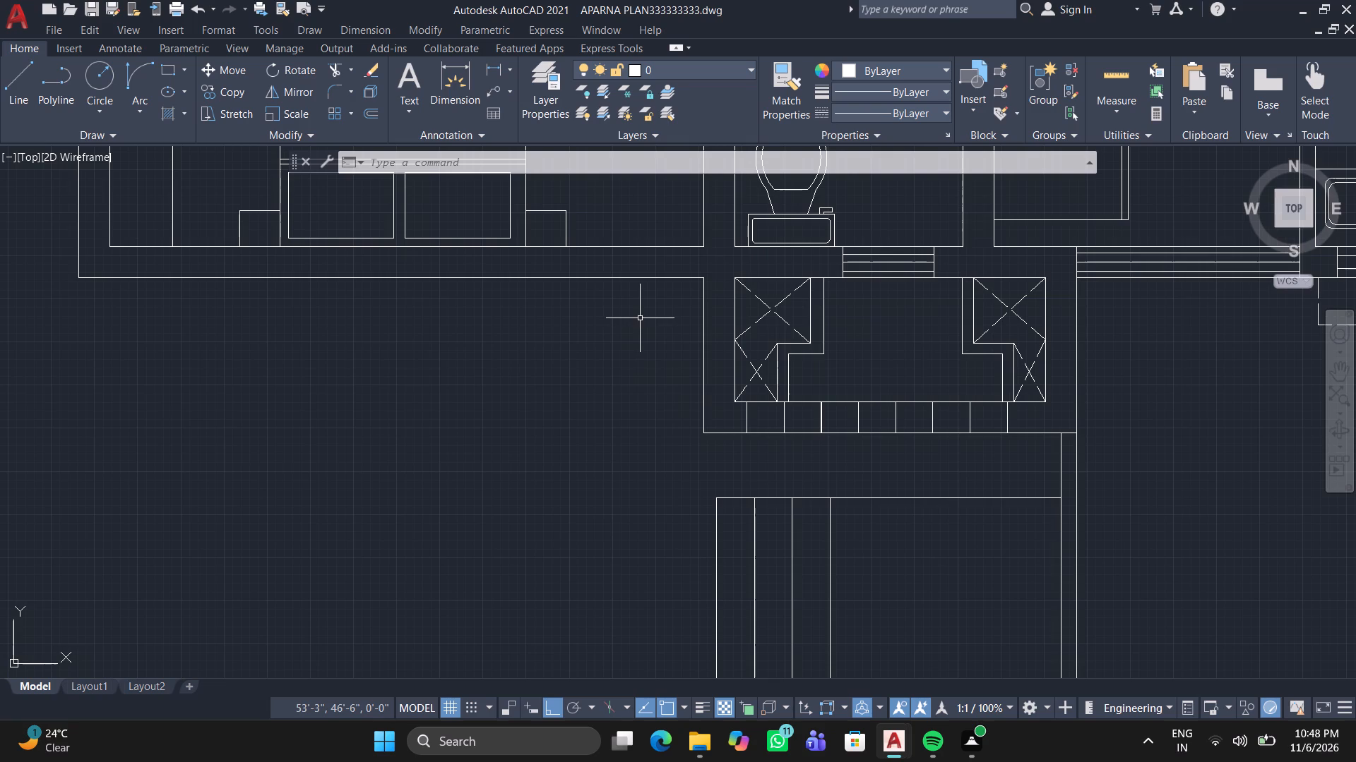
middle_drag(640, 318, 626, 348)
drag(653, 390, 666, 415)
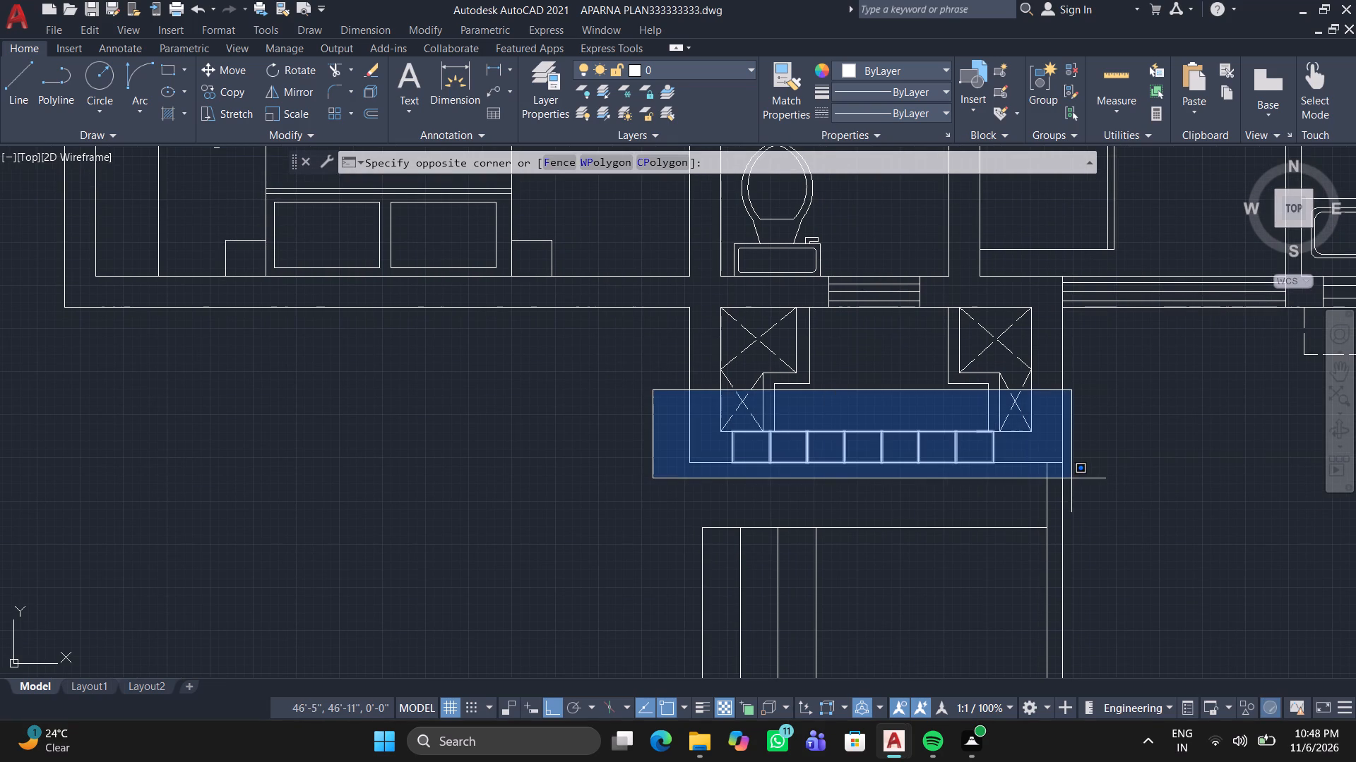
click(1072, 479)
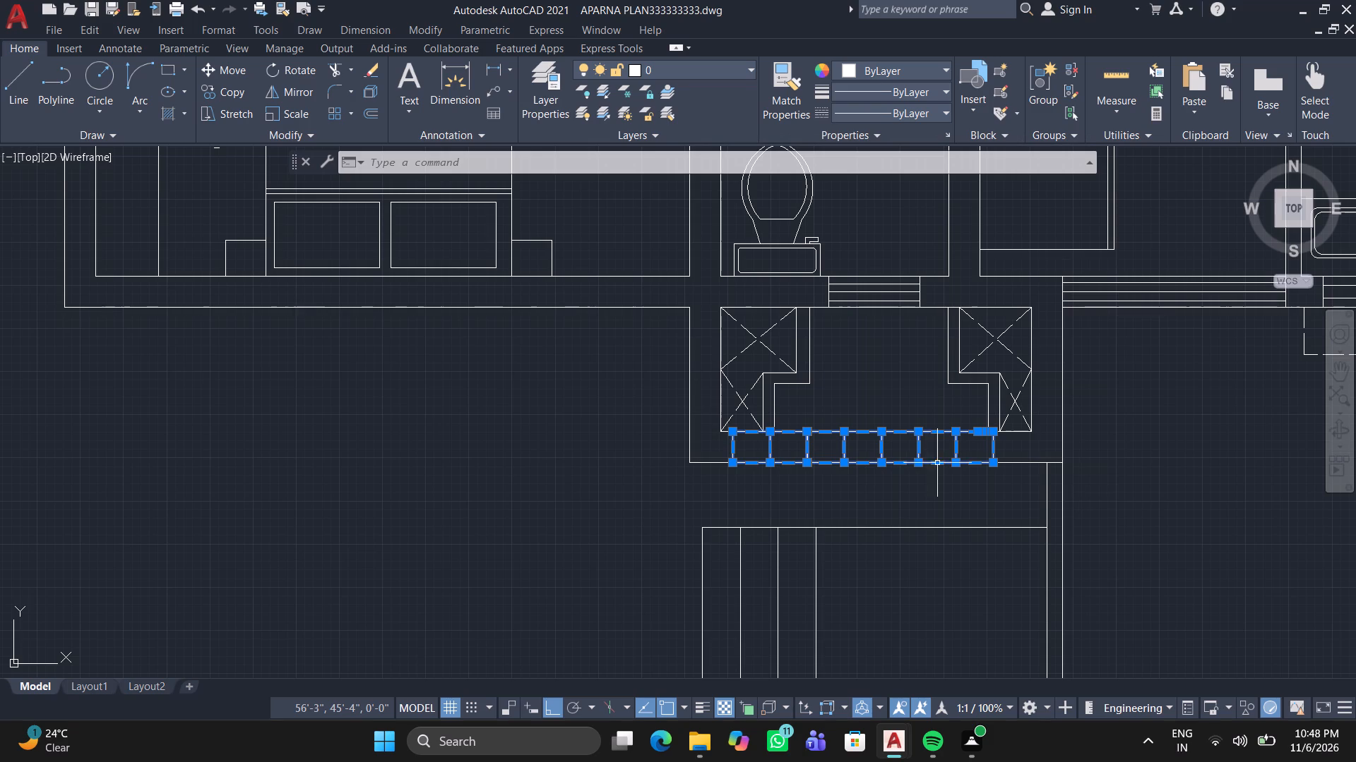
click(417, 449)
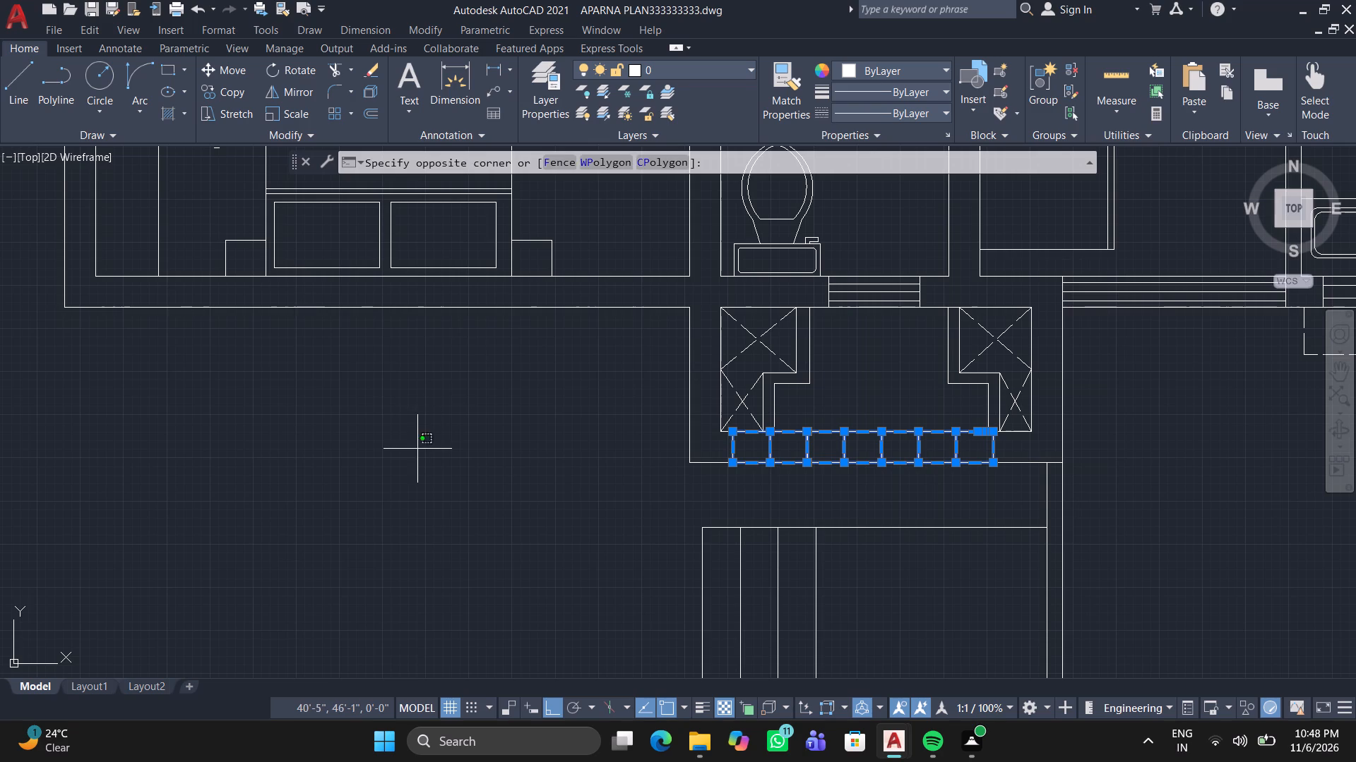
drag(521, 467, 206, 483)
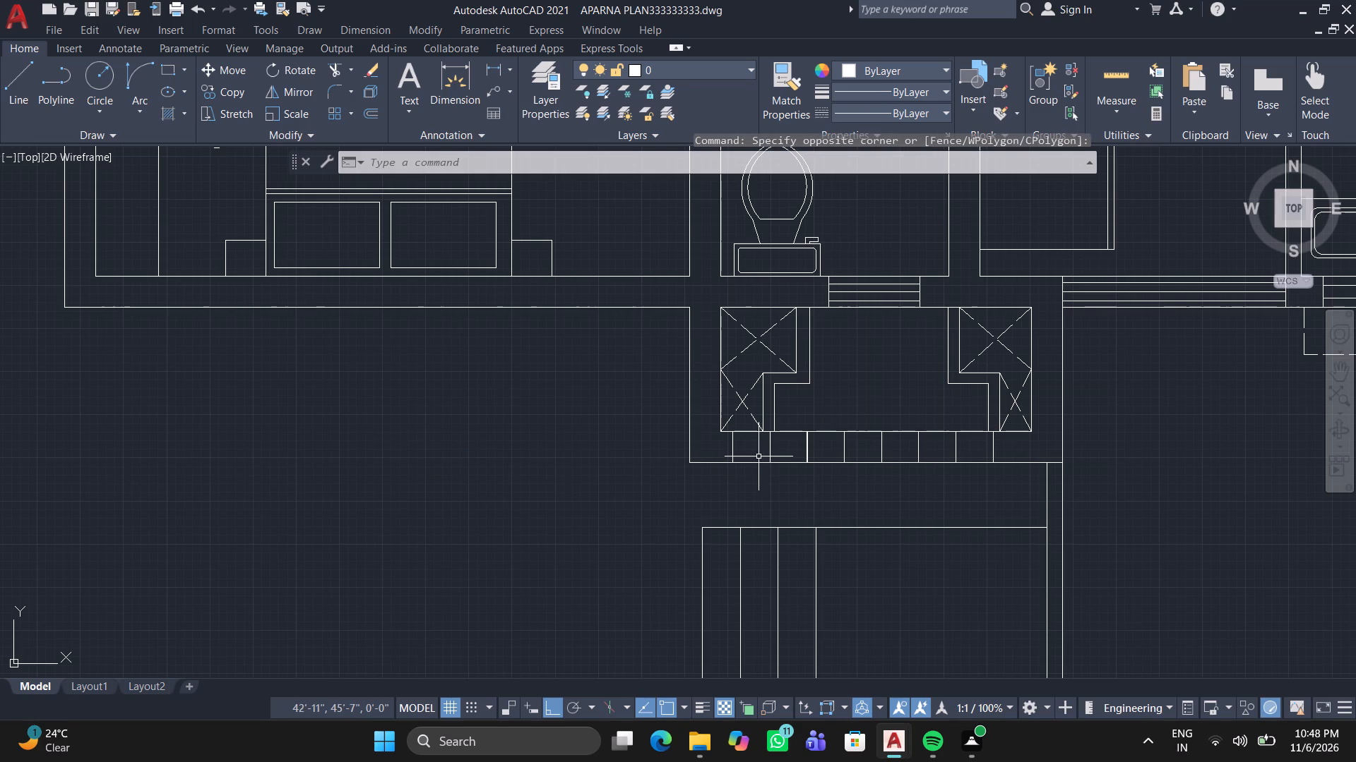
Erase the second rectangle from the west in the row south of the duct recess.
click(768, 452)
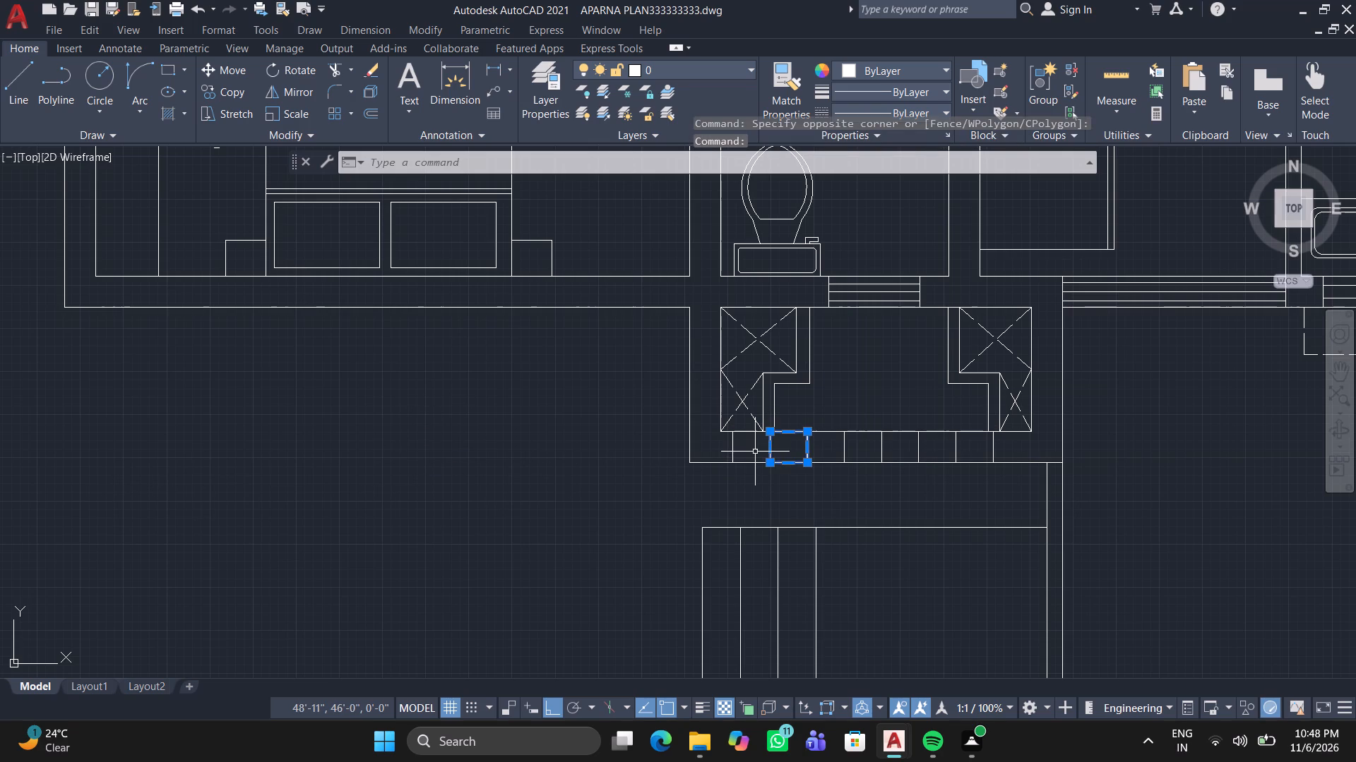
key(Delete)
Trim away the two westernmost divider lines across the wall thickness south of the duct recess.
middle_drag(774, 467, 654, 494)
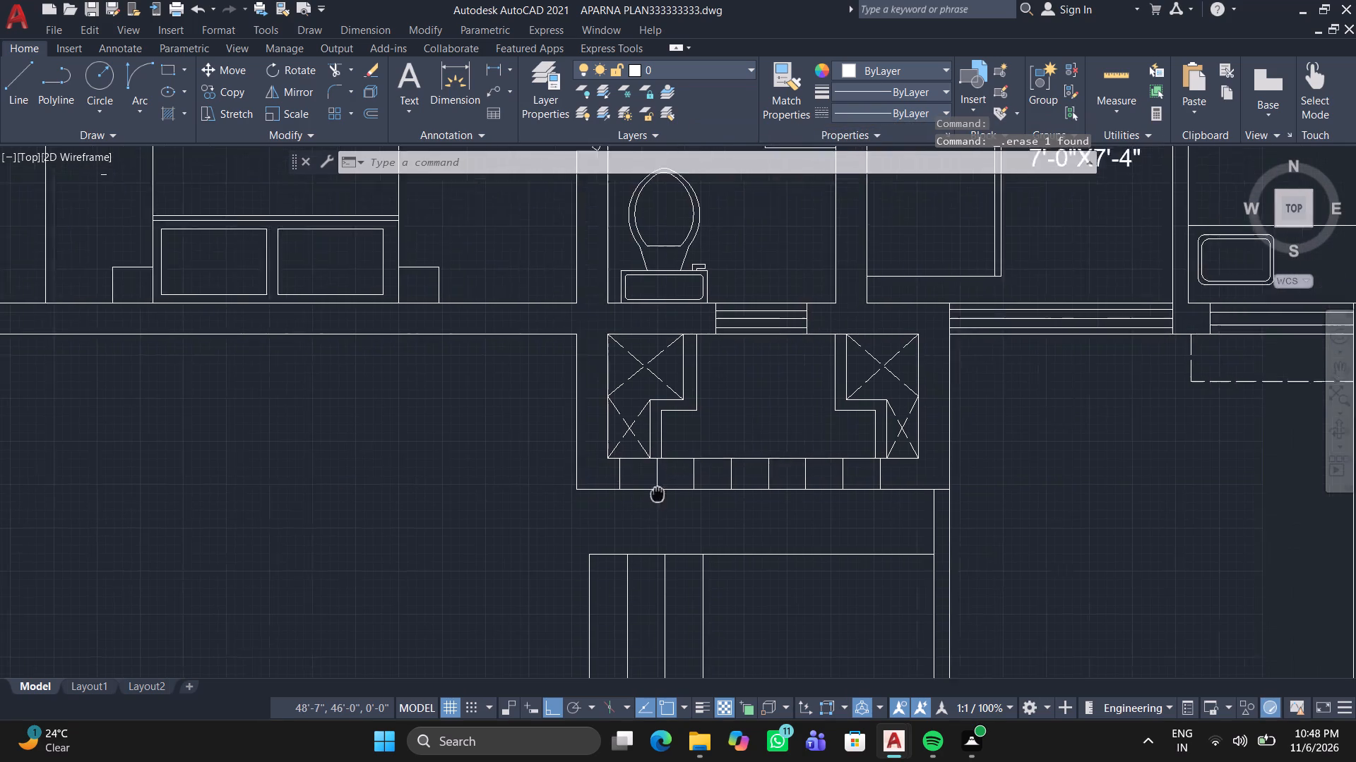
middle_drag(654, 494, 620, 500)
scroll(620, 500, up, 1)
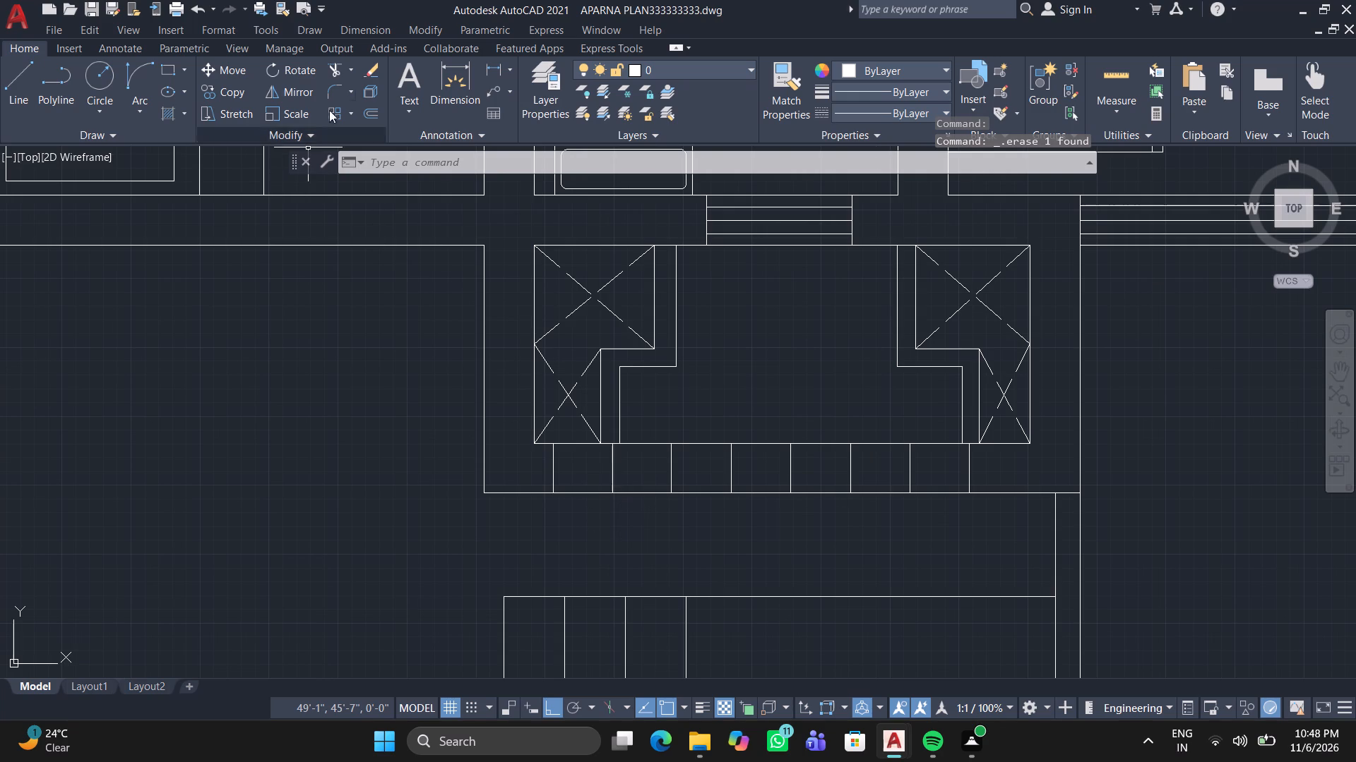
click(336, 63)
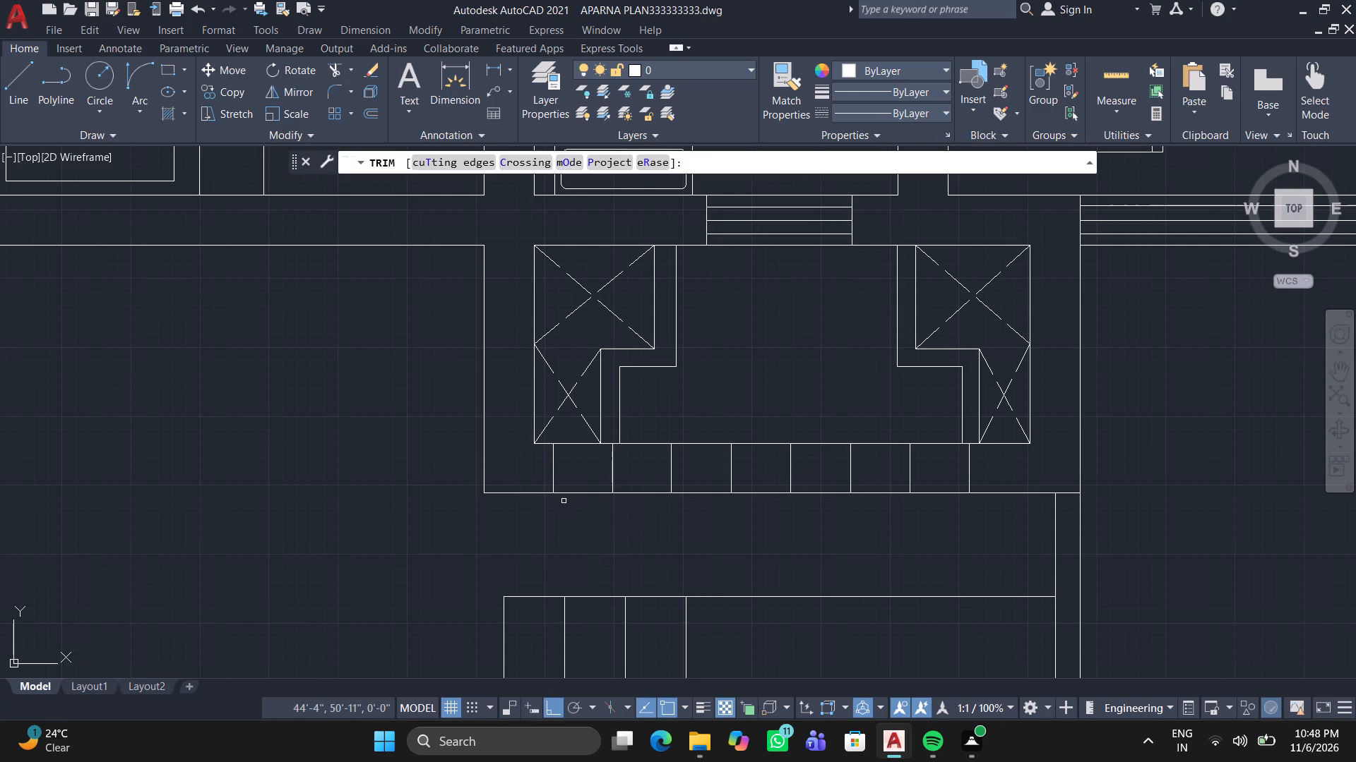
click(525, 459)
click(597, 462)
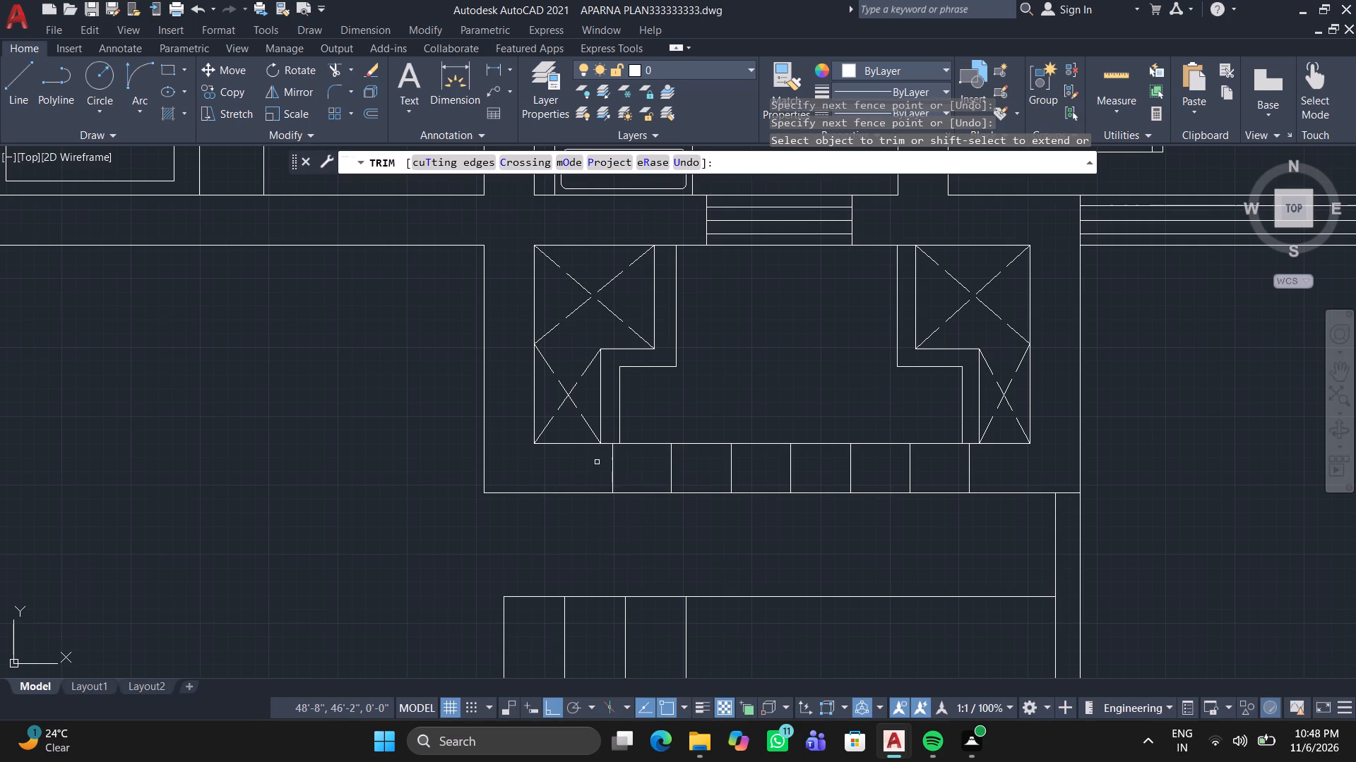
key(Return)
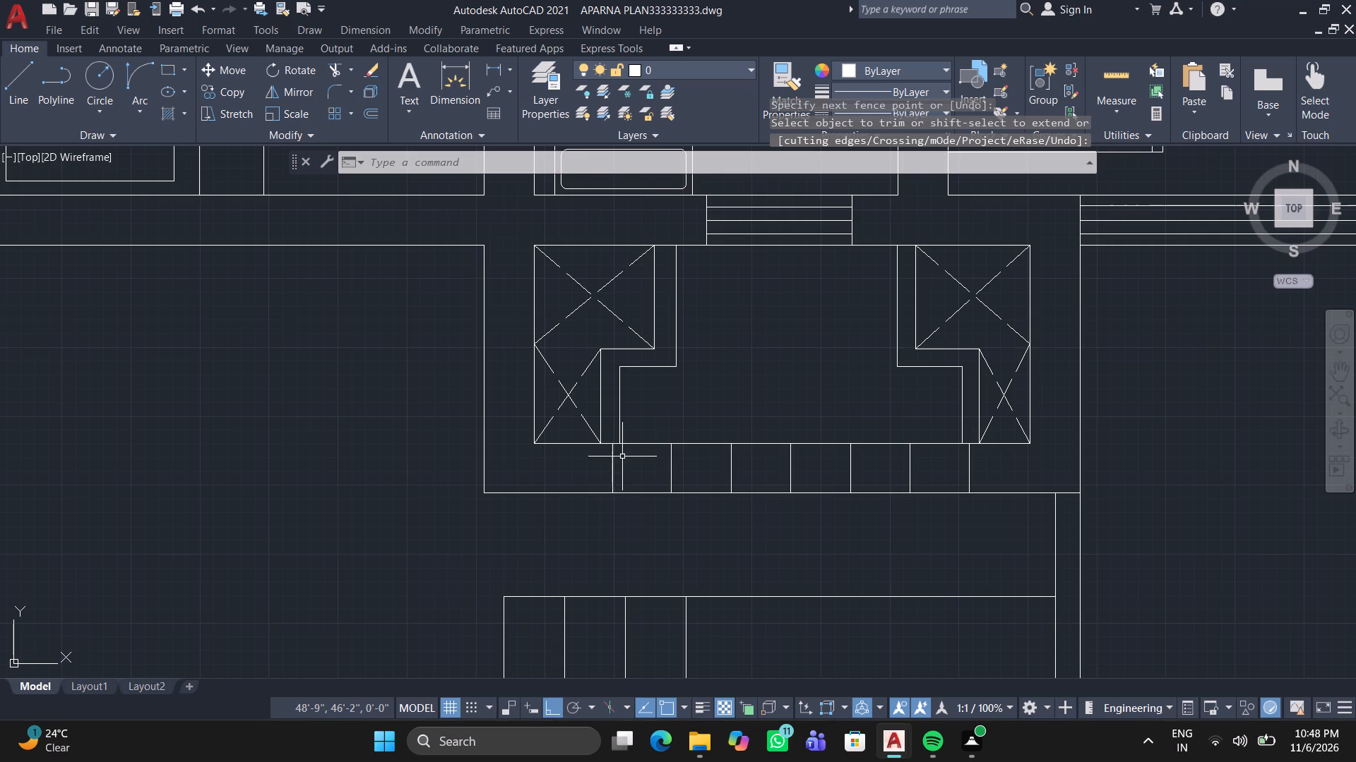
scroll(624, 447, up, 2)
click(575, 420)
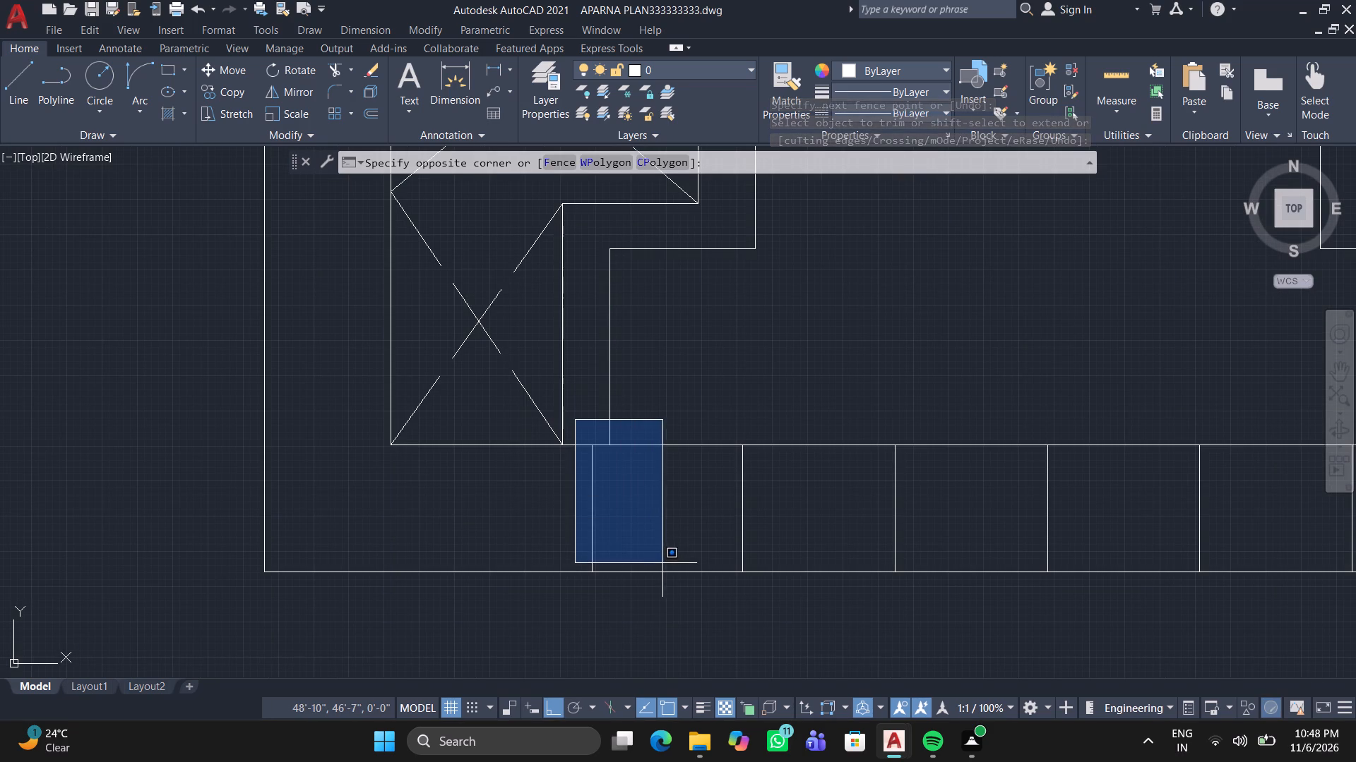
click(584, 414)
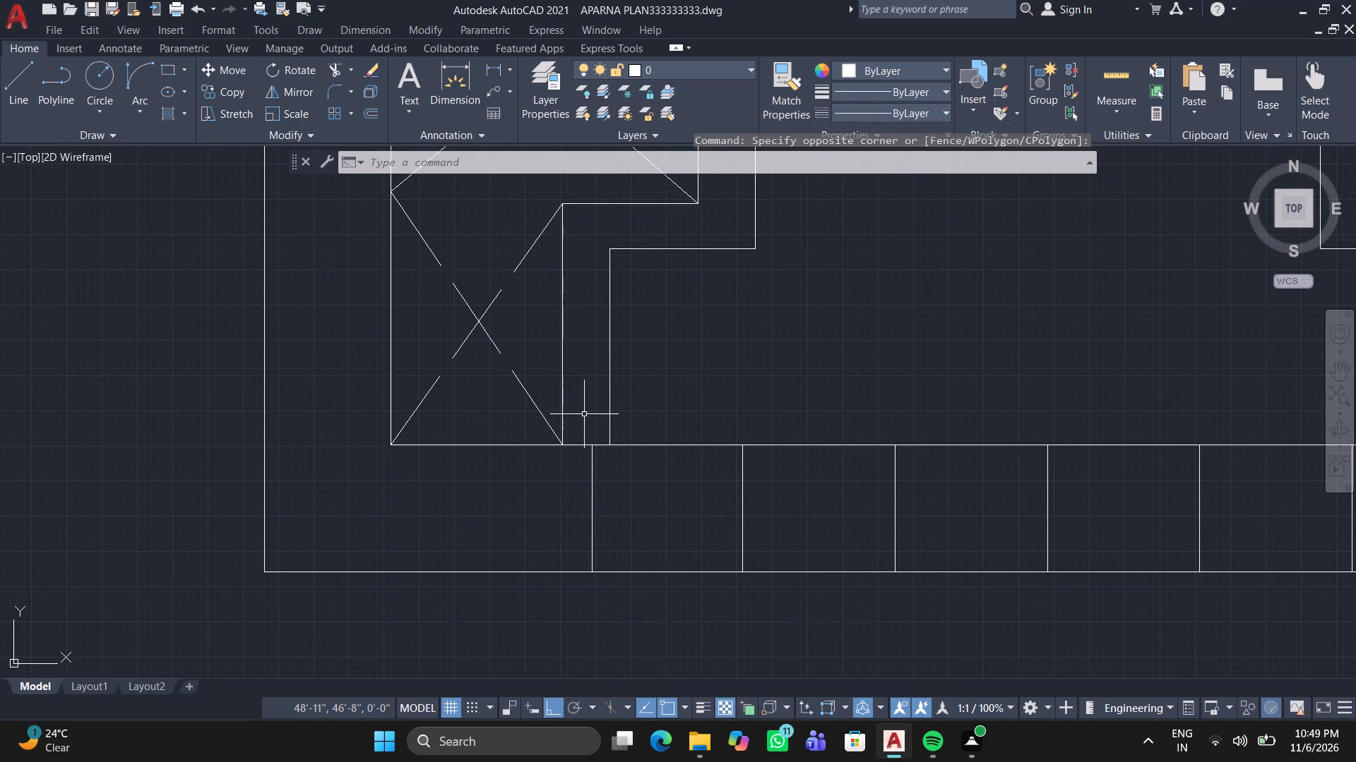
click(328, 60)
click(595, 473)
click(542, 497)
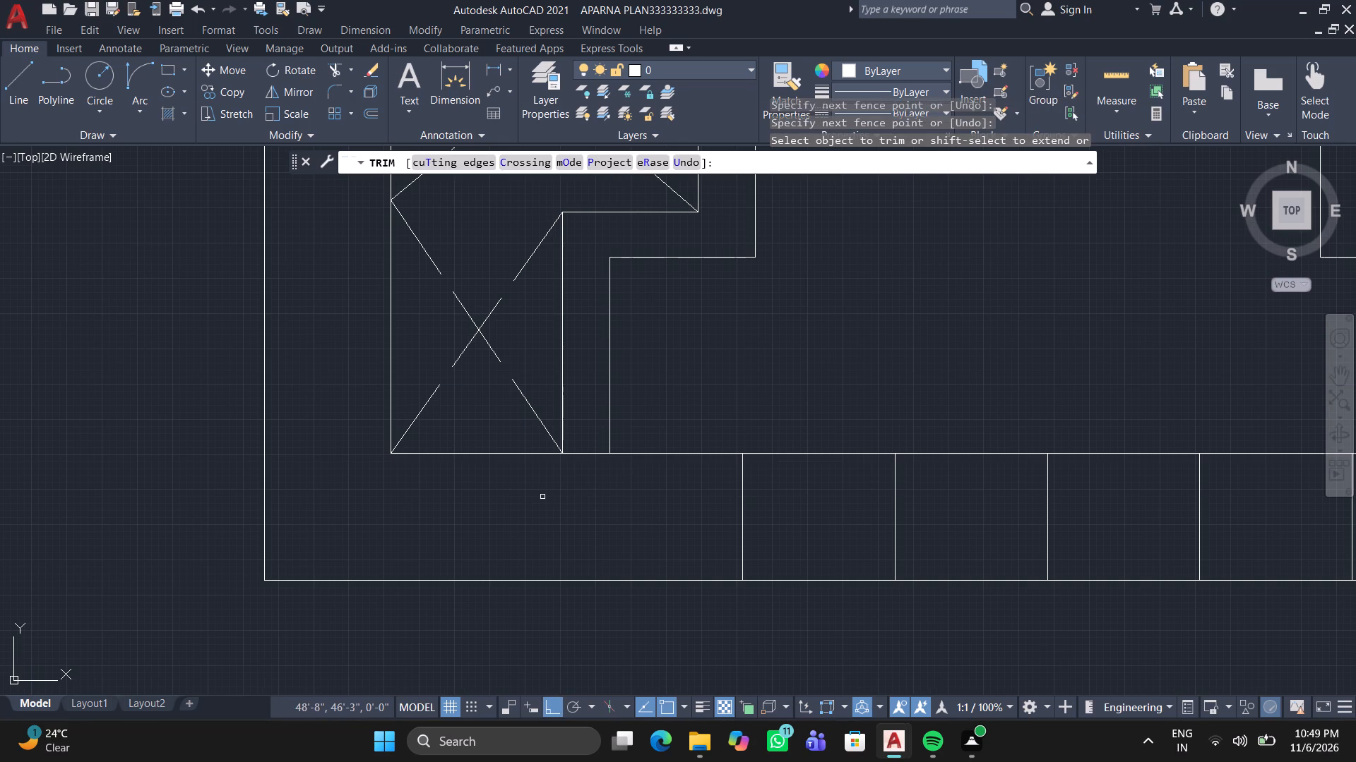
key(Return)
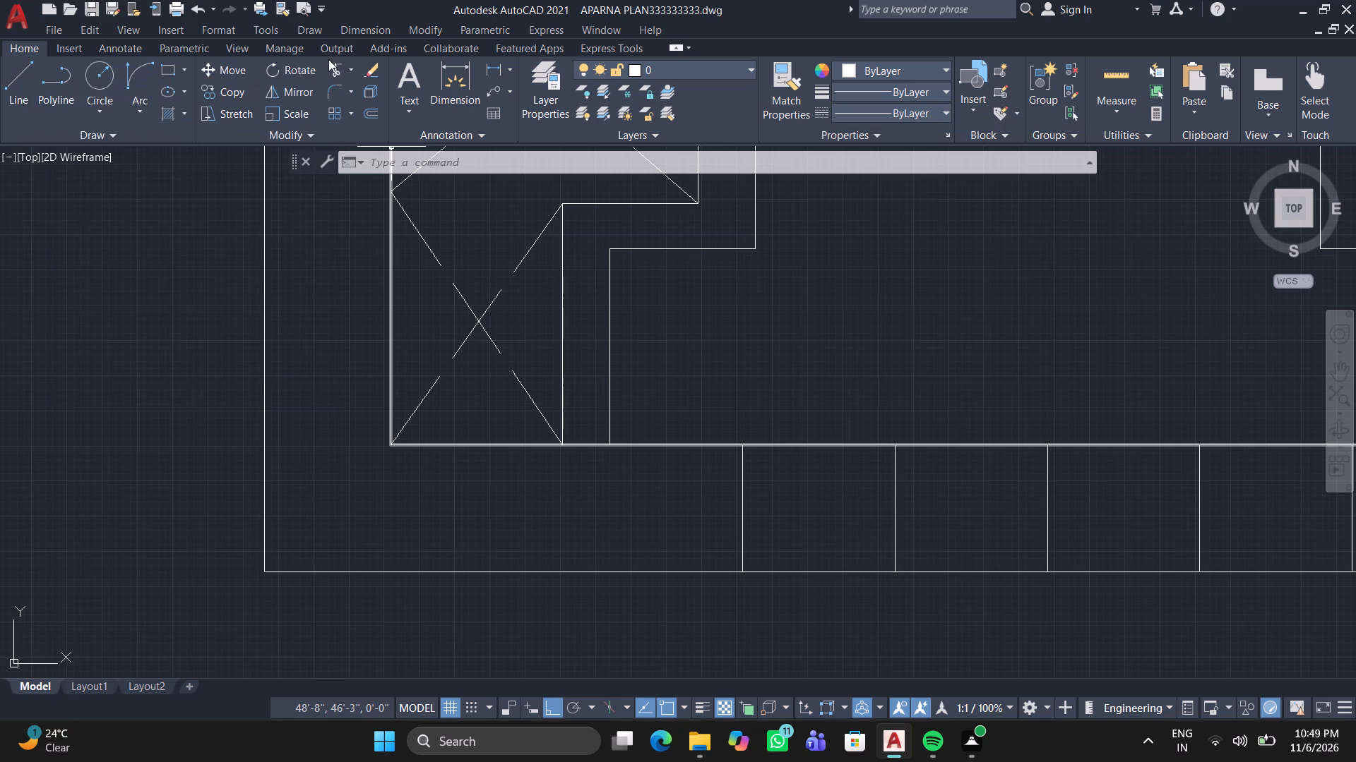
Trim away the six remaining divider lines across the wall south of the duct recess, working eastward.
click(328, 59)
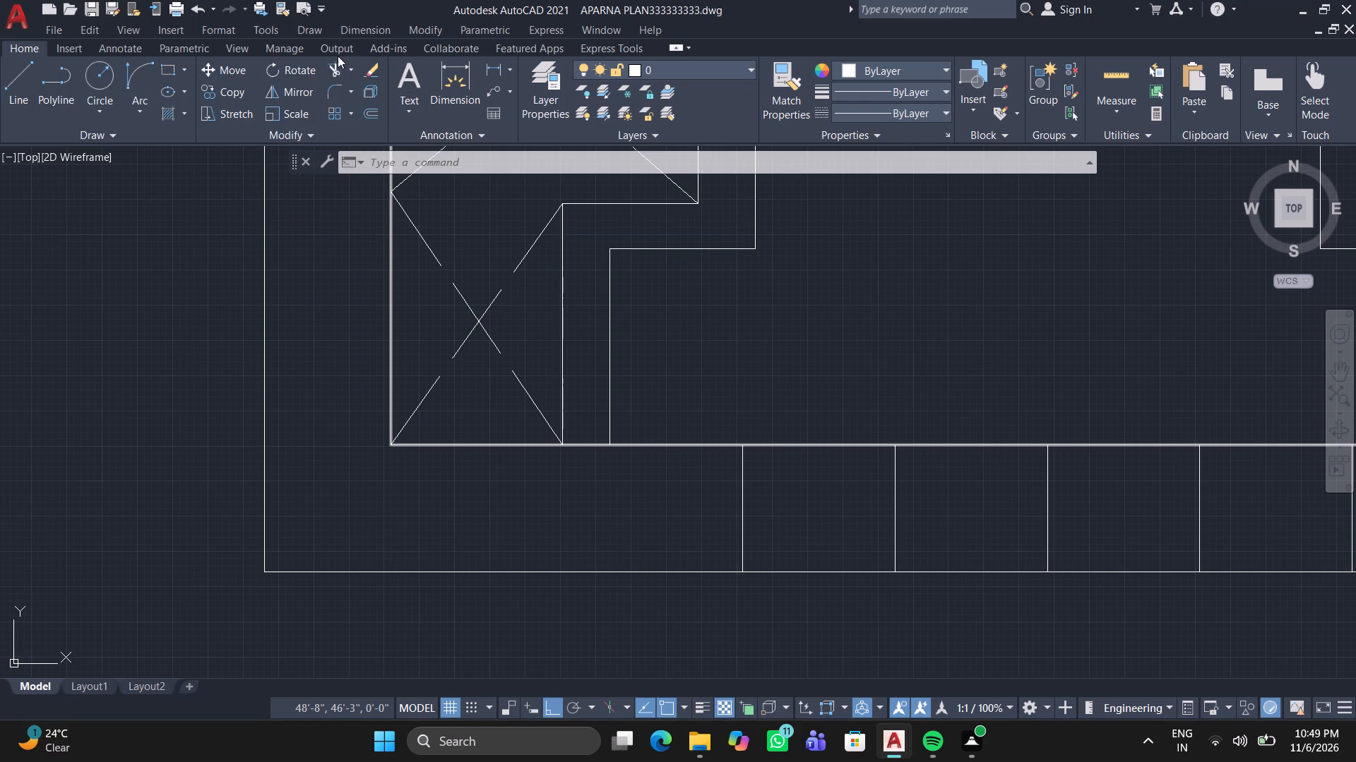
click(338, 64)
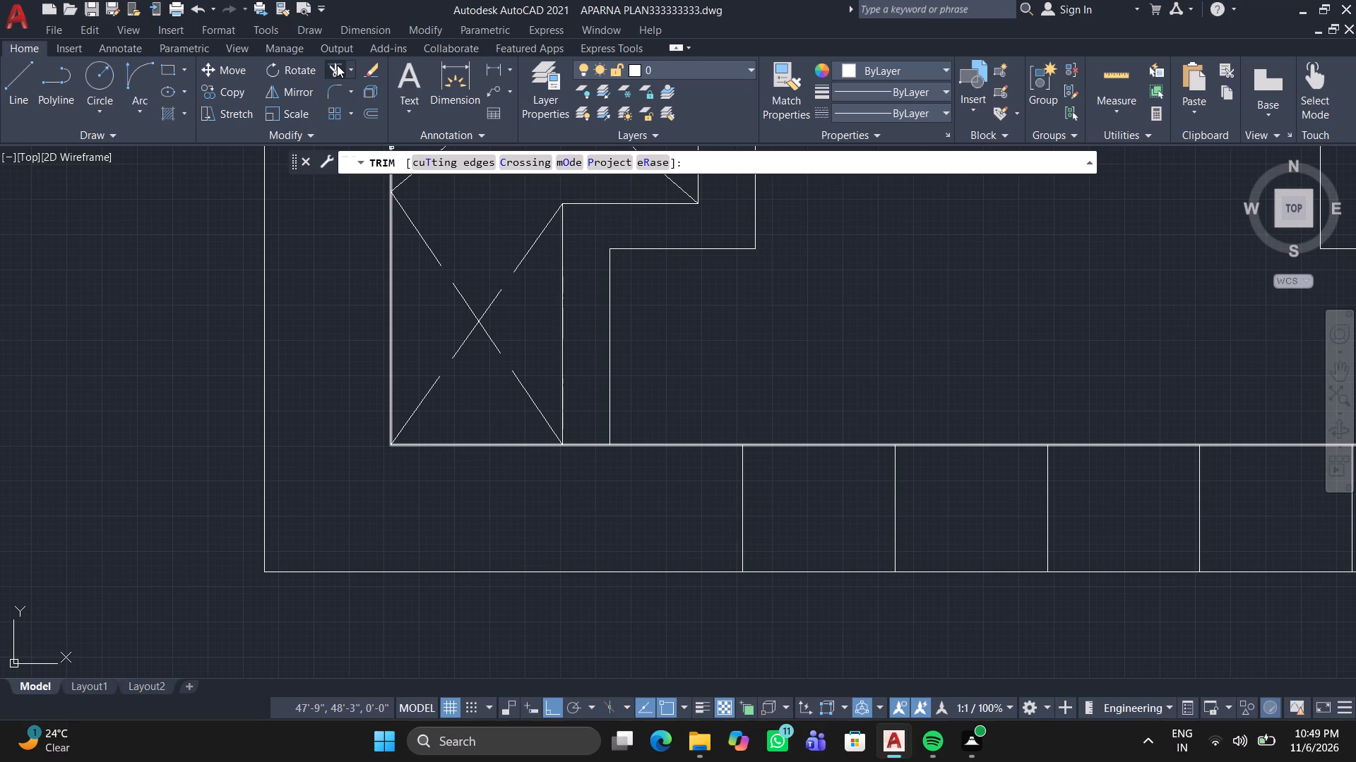
drag(749, 517, 741, 518)
click(641, 503)
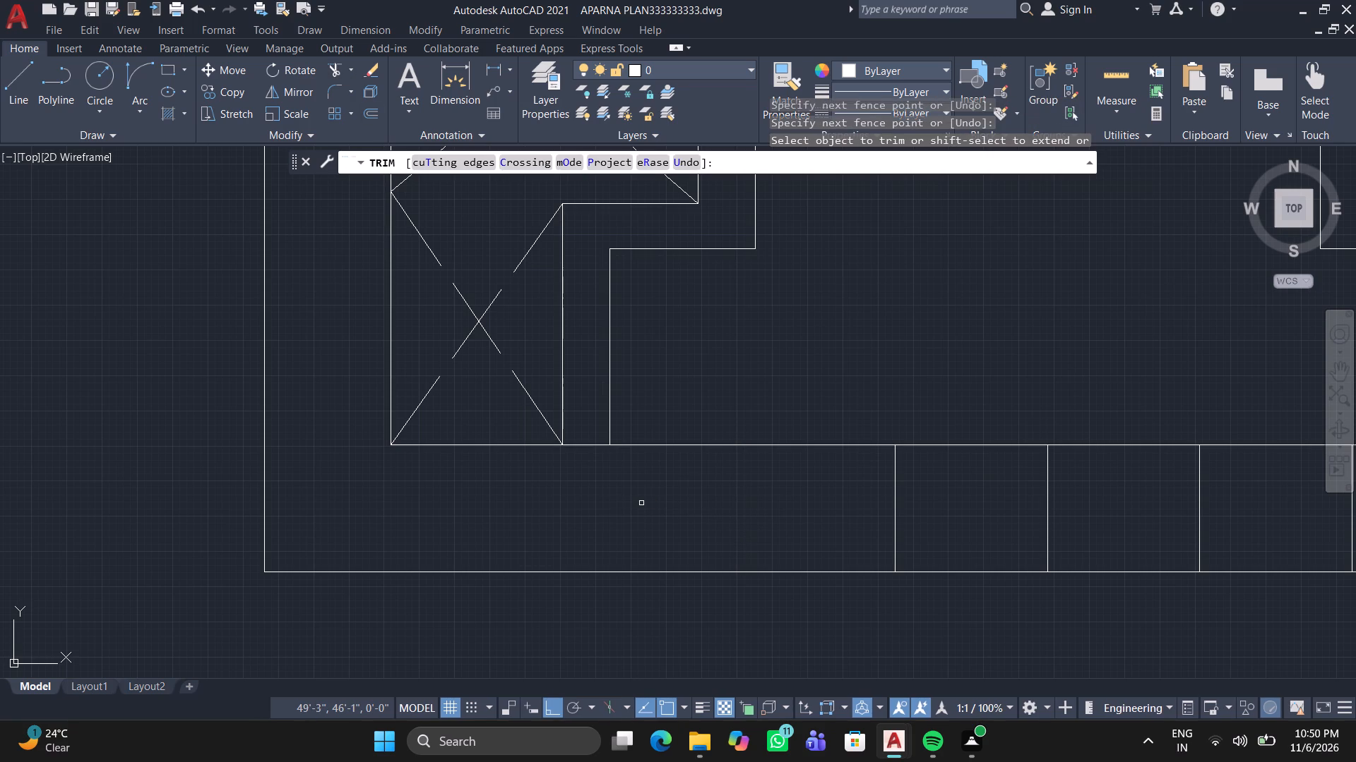
click(881, 510)
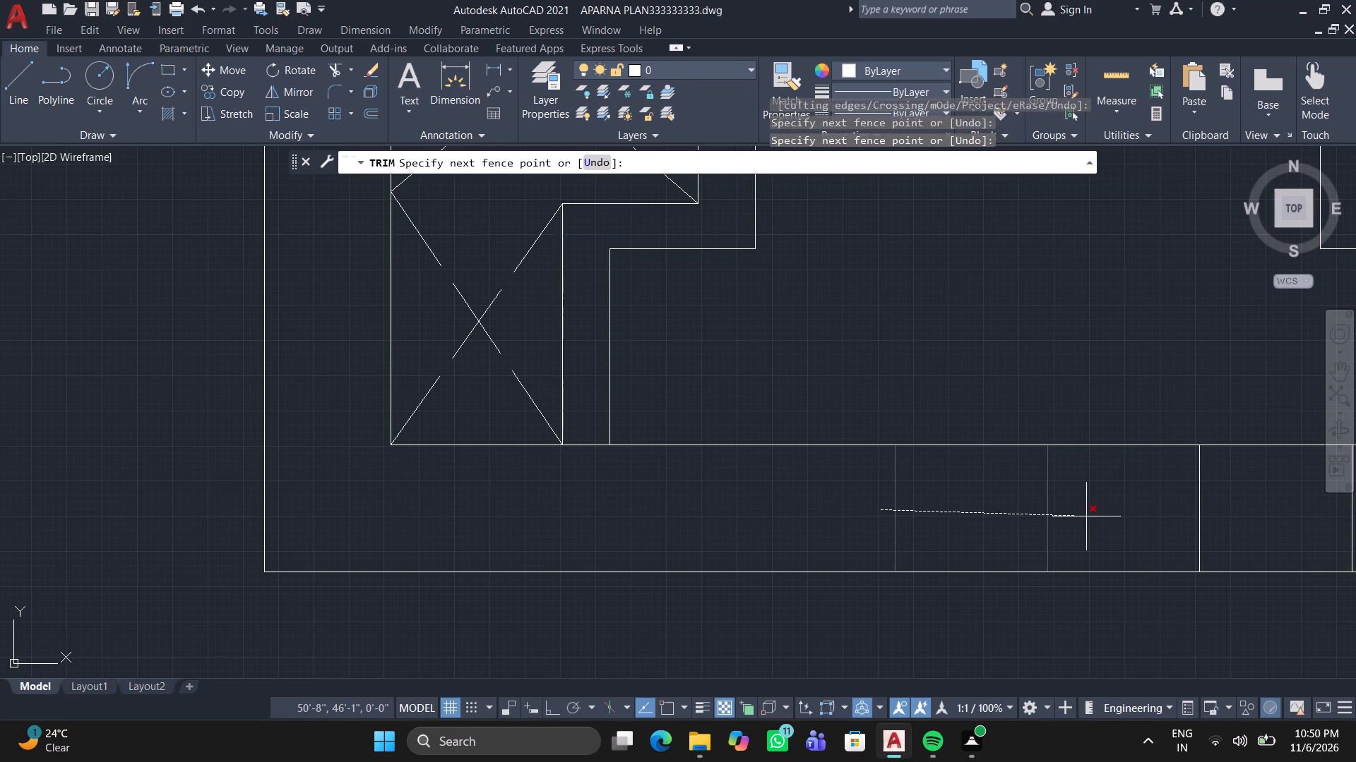
click(1087, 516)
scroll(1088, 502, down, 1)
middle_drag(1088, 502, 679, 507)
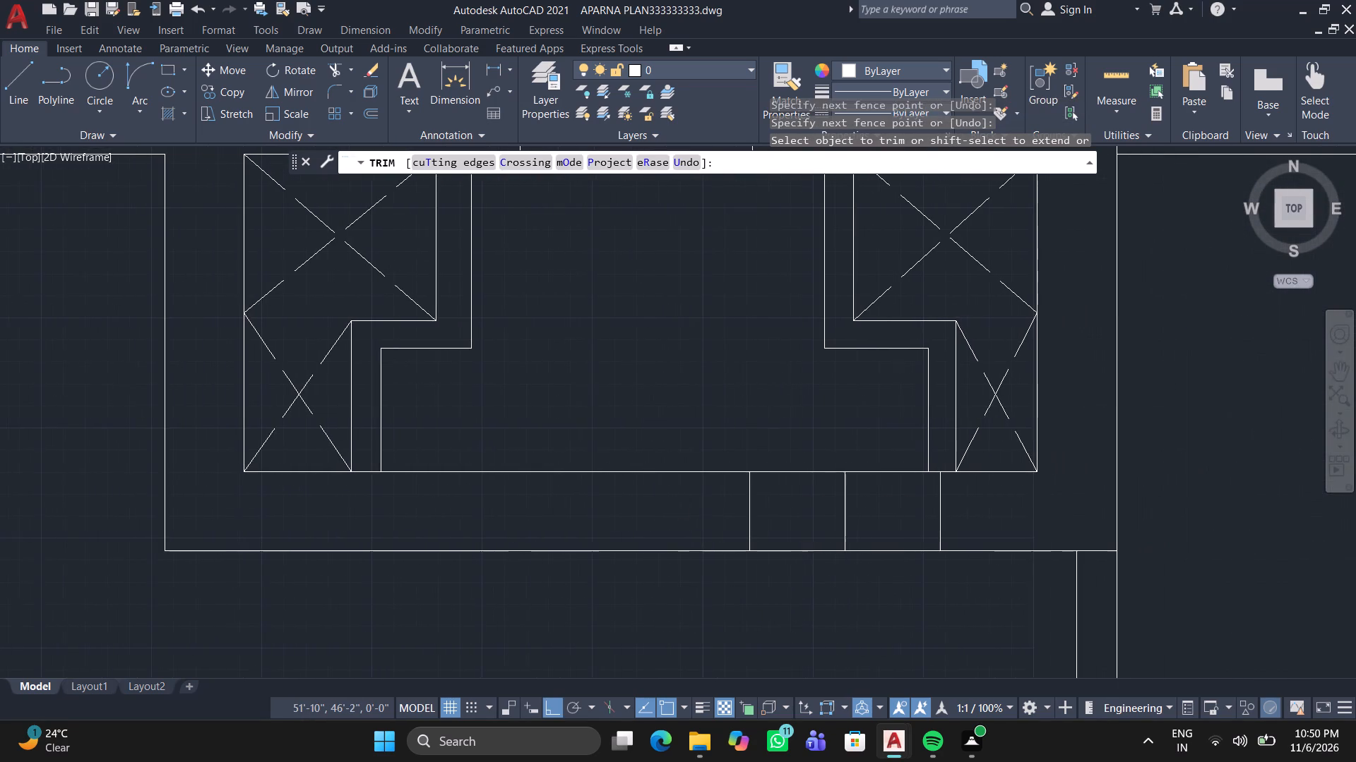
middle_click(679, 507)
click(679, 507)
click(973, 518)
key(Return)
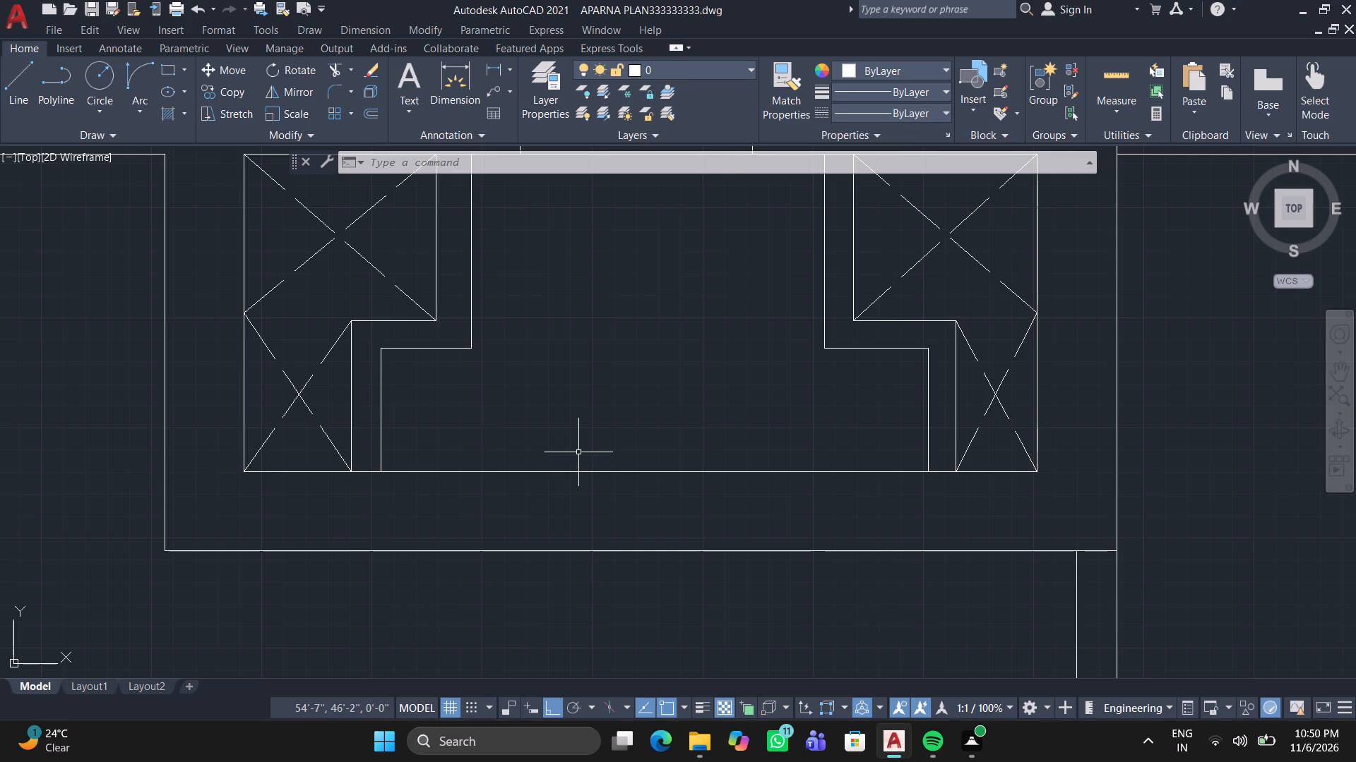
Draw a three-sided line outline outside the bedroom's west window, starting and ending on the outer wall just beyond both window ends.
scroll(578, 451, down, 2)
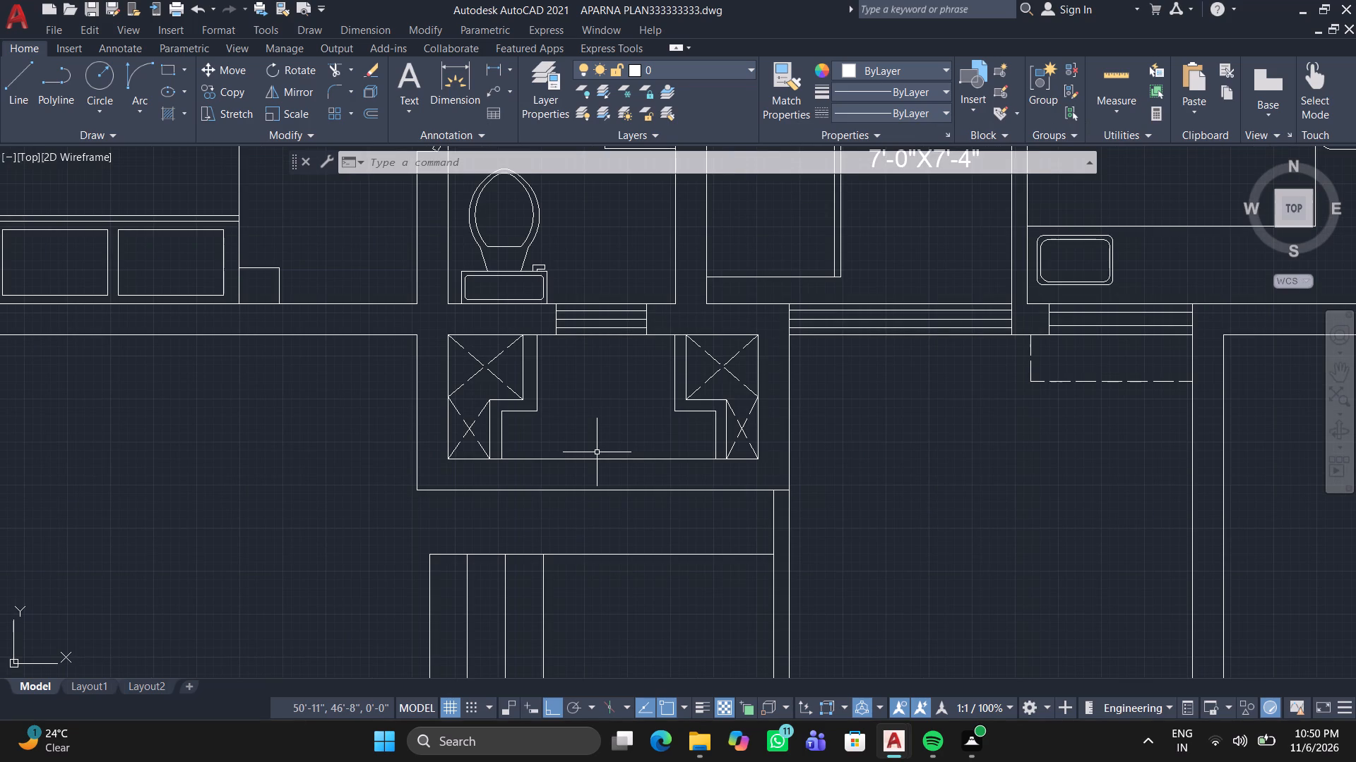
middle_drag(537, 508, 847, 542)
scroll(797, 545, down, 1)
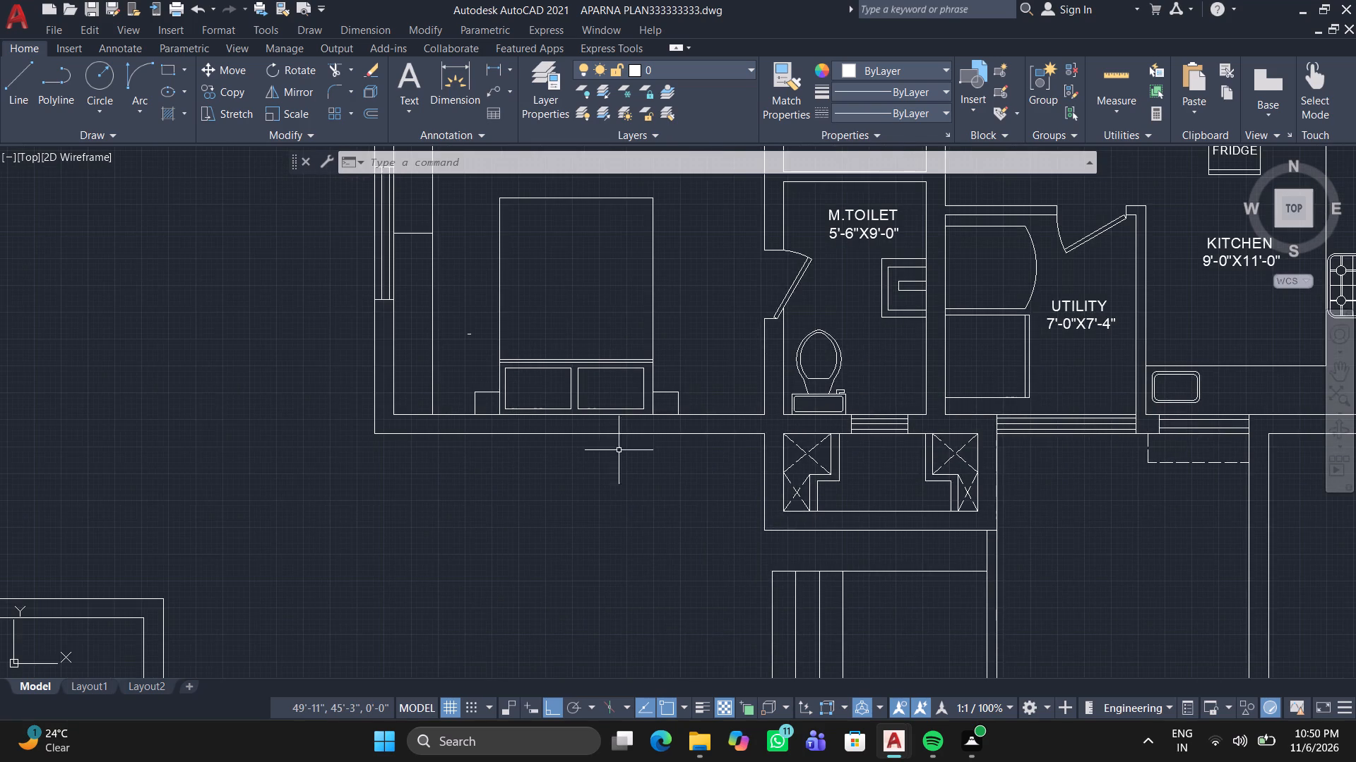
scroll(589, 459, down, 1)
middle_drag(410, 395, 427, 438)
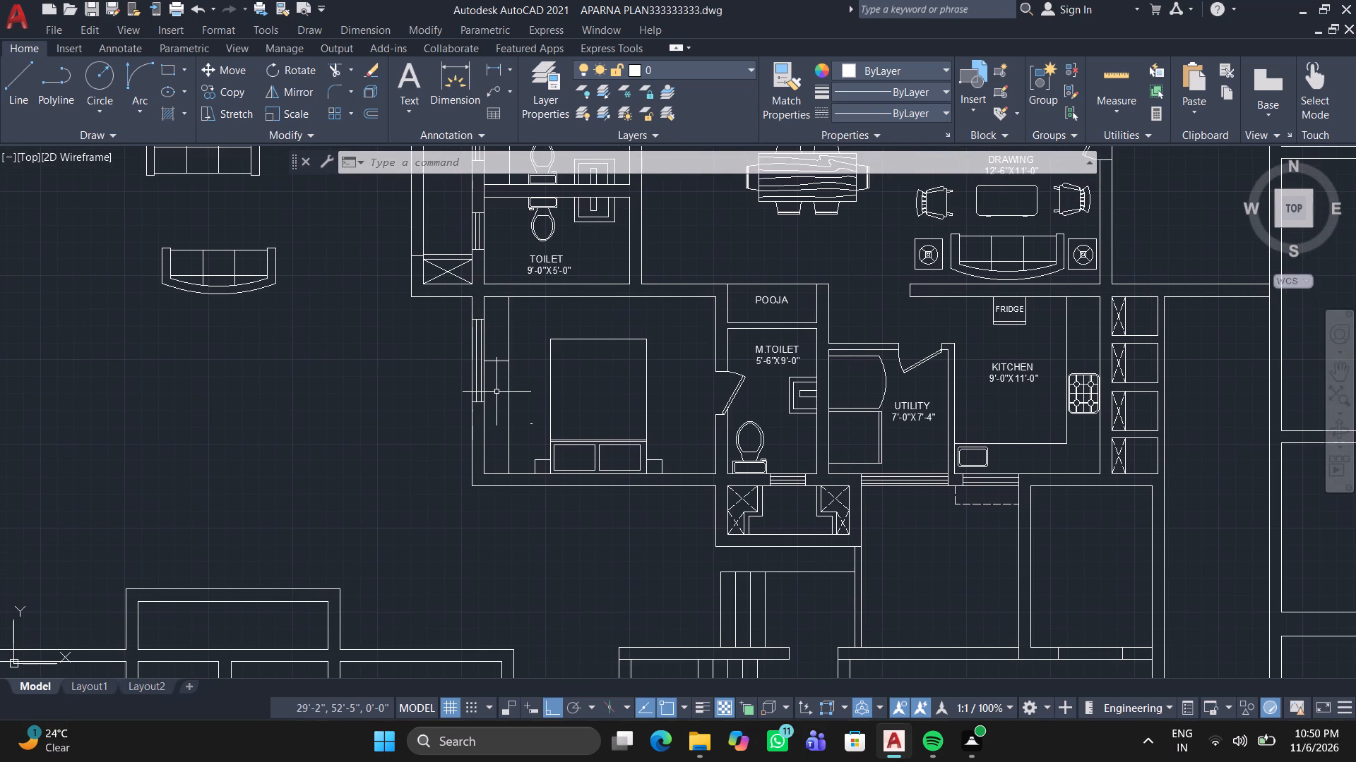
middle_drag(401, 327, 451, 406)
scroll(551, 374, up, 1)
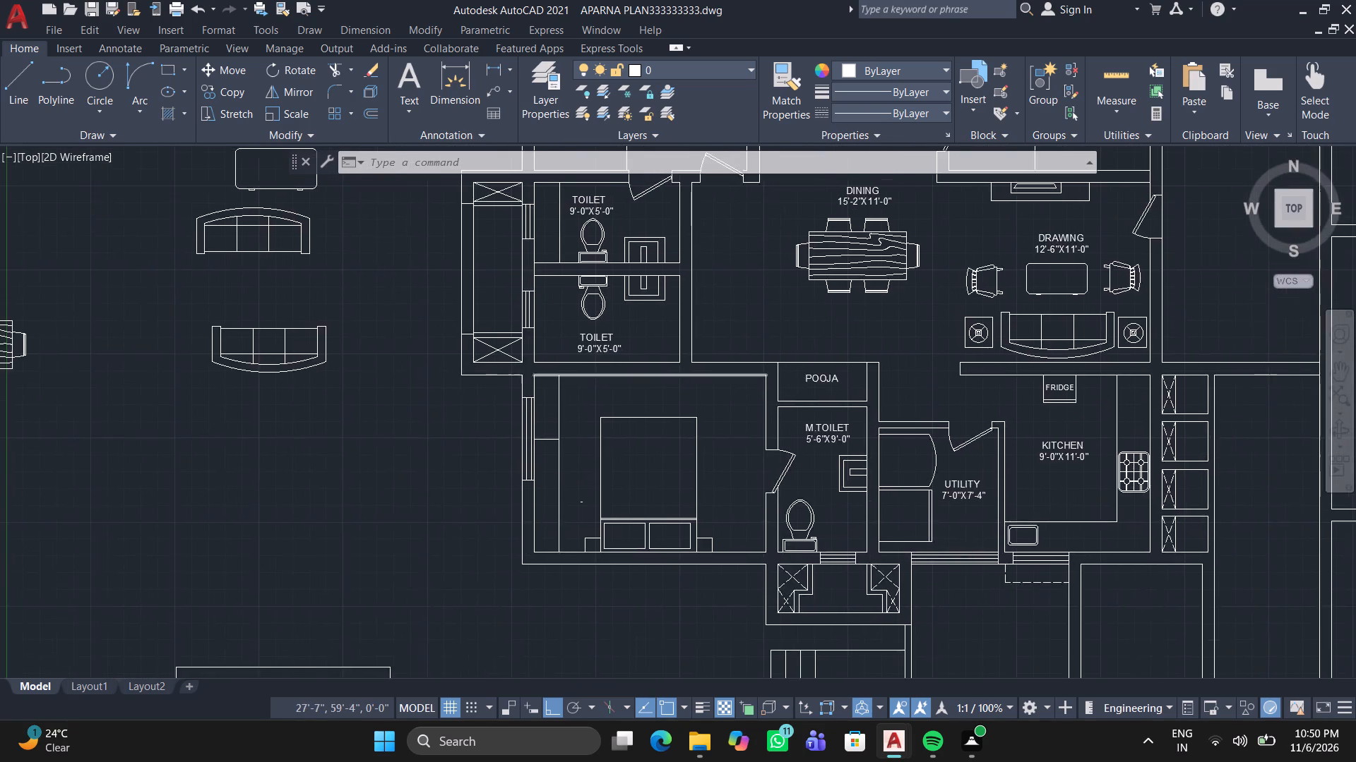
scroll(551, 374, up, 1)
middle_drag(525, 367, 564, 289)
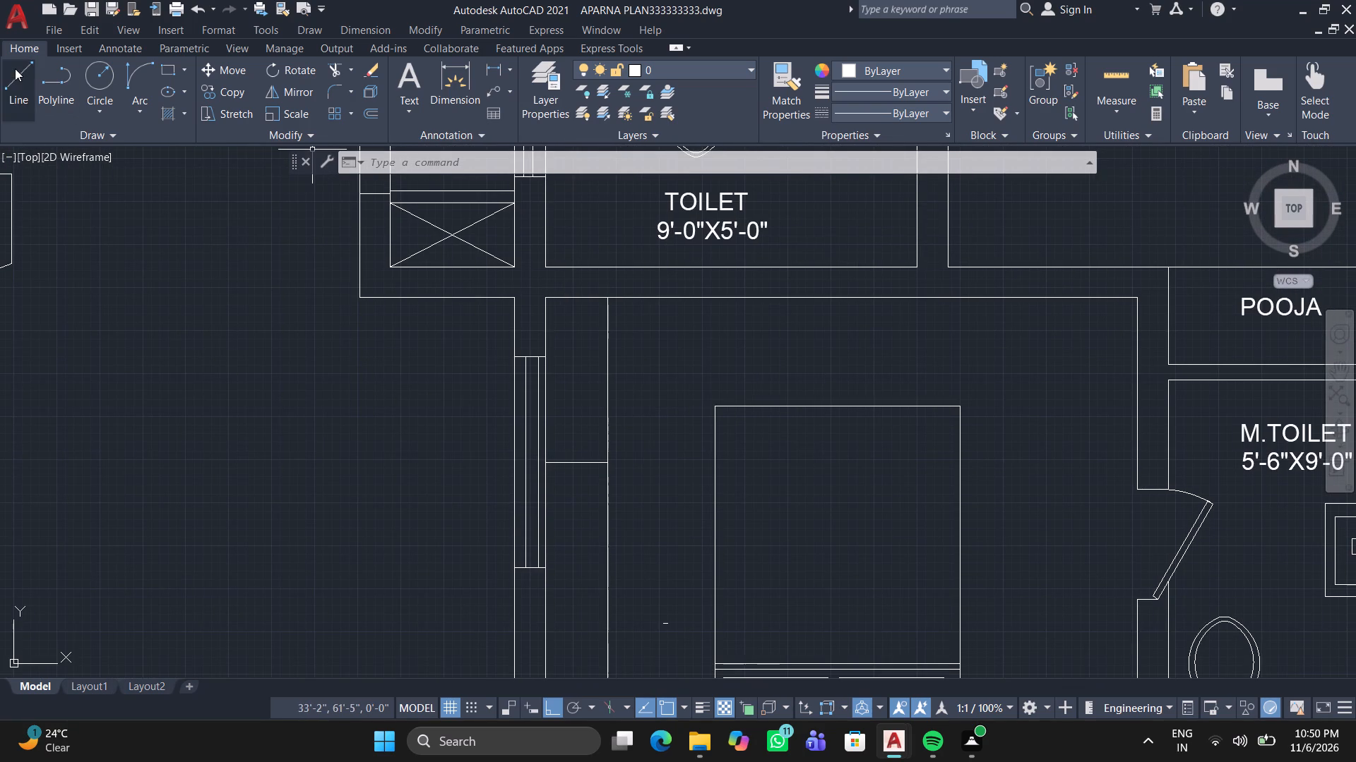
click(15, 68)
click(516, 324)
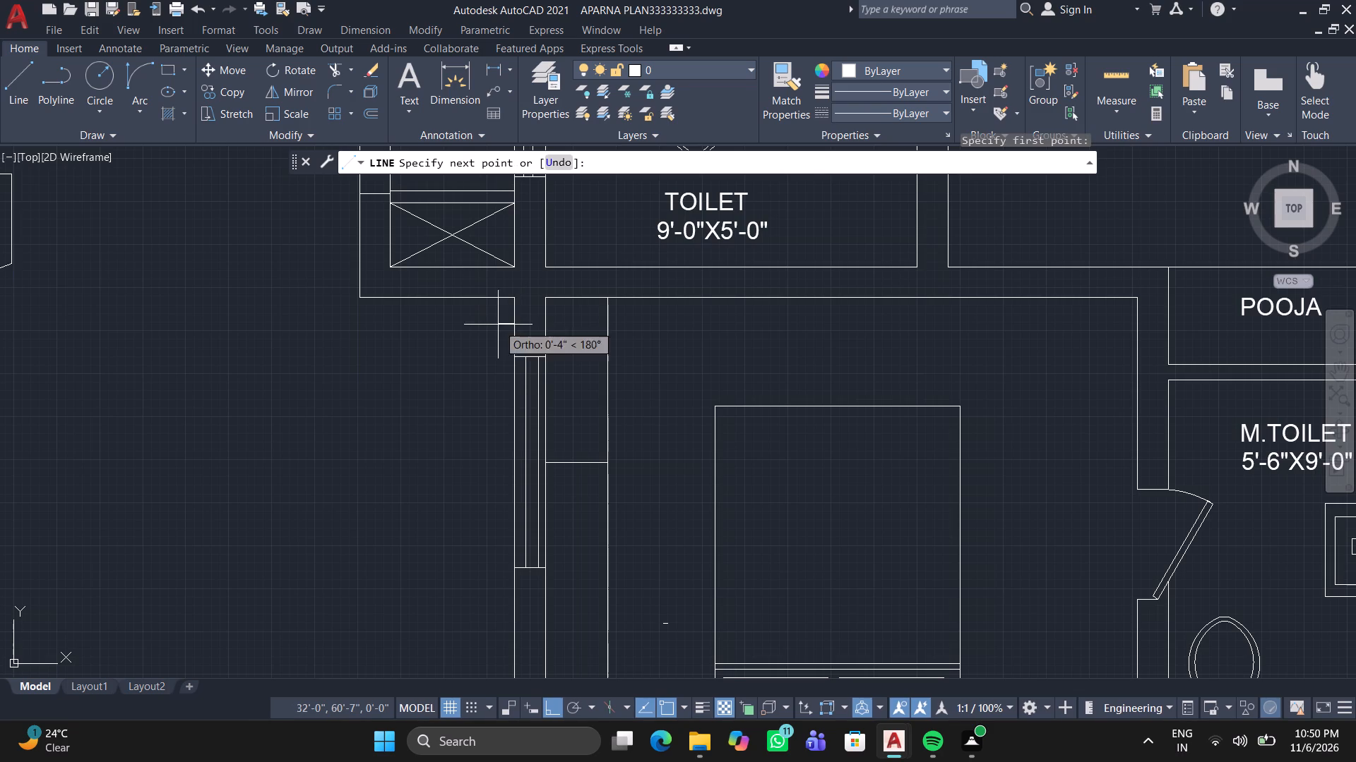
click(469, 330)
middle_drag(475, 557, 476, 464)
click(468, 502)
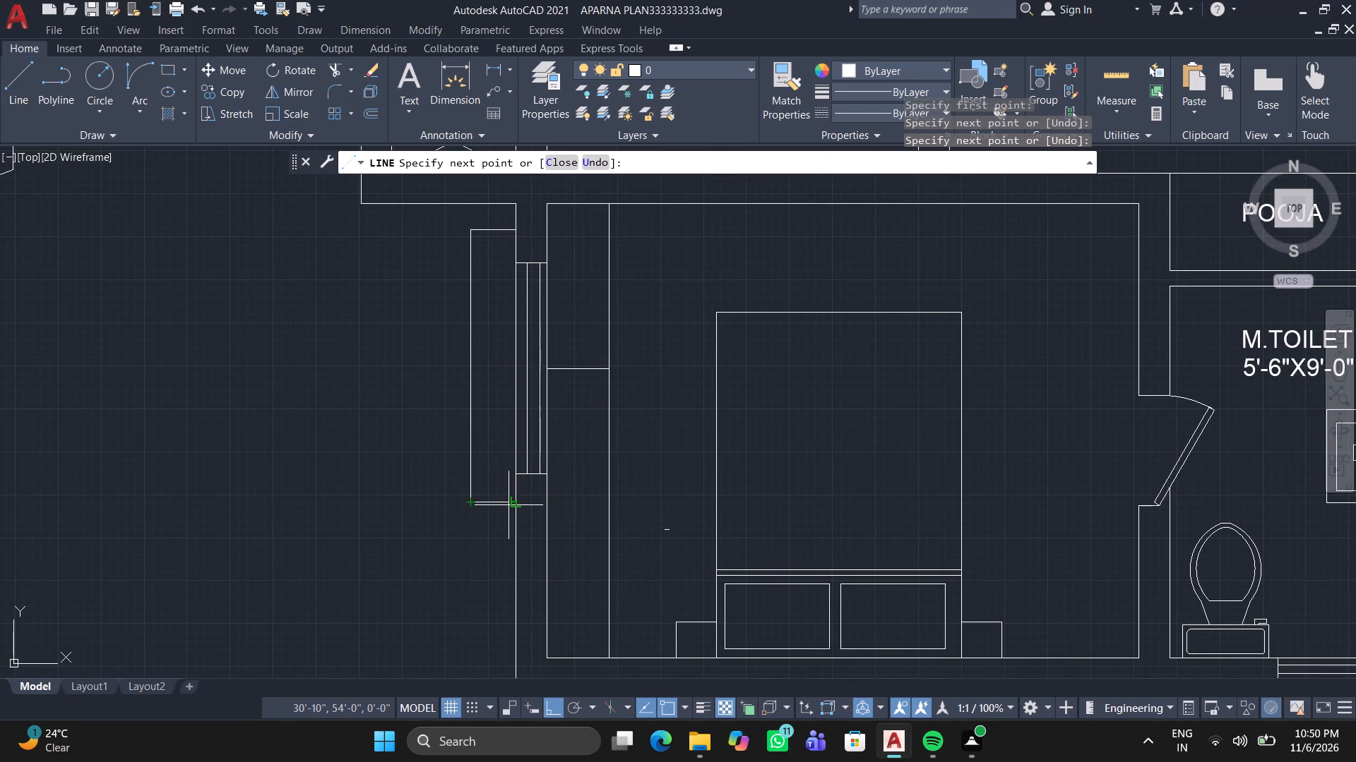
click(510, 505)
key(Return)
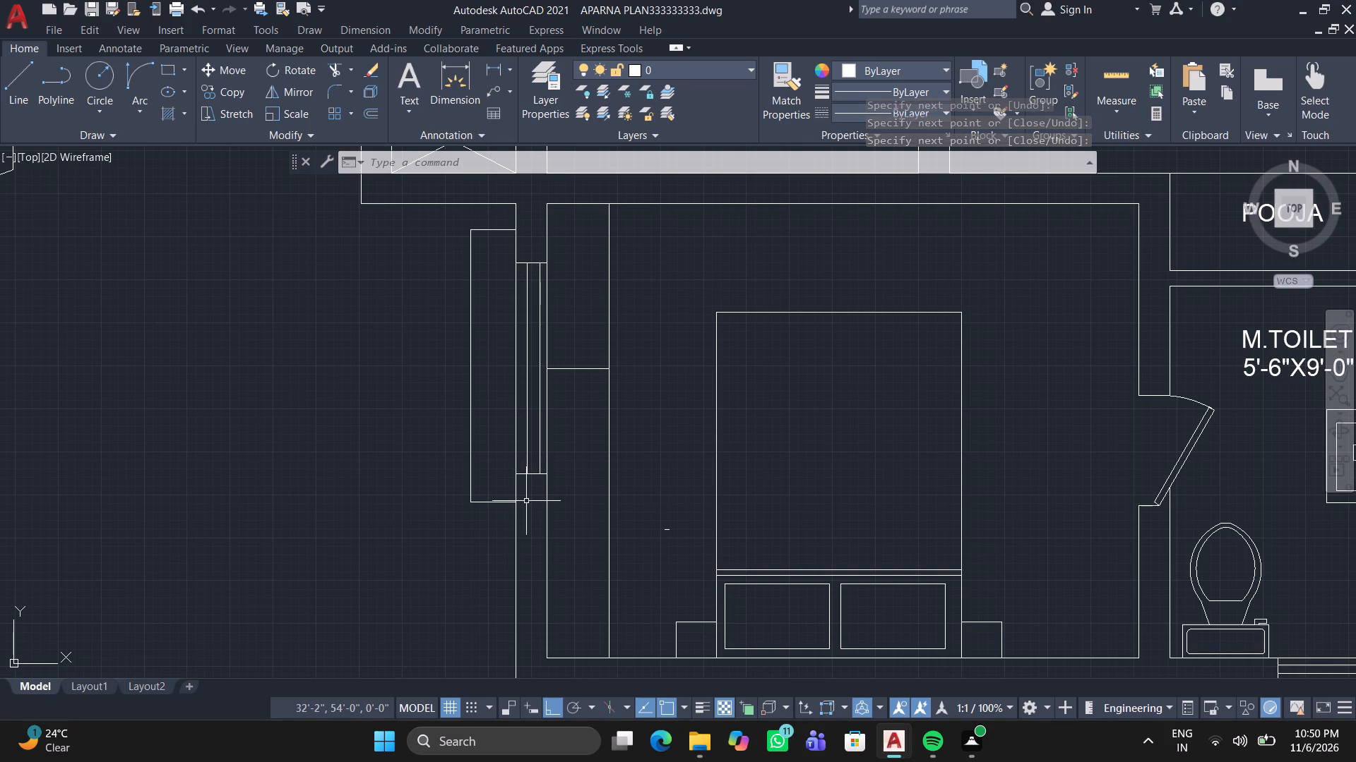
Apply the ACAD_ISO02W100 linetype to the long western line of the outline outside the bedroom window.
click(481, 500)
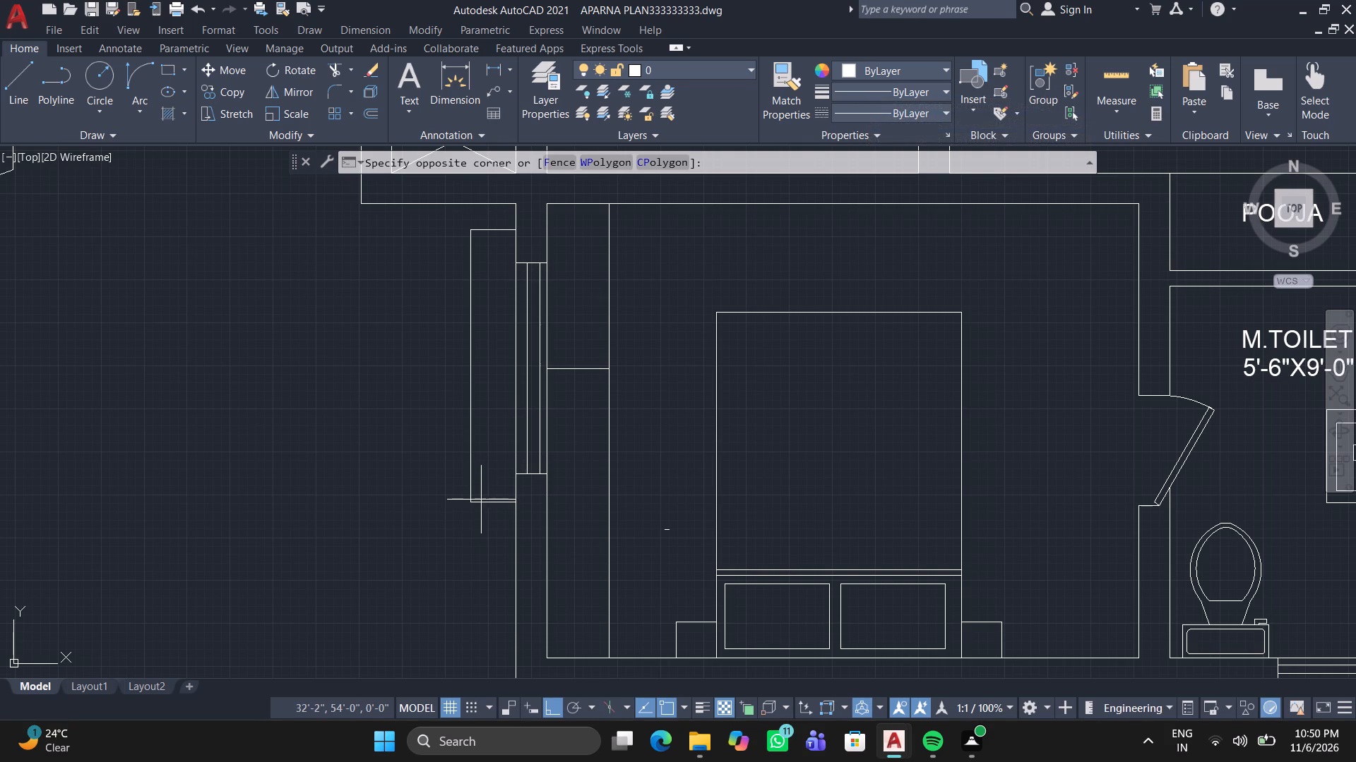
click(393, 491)
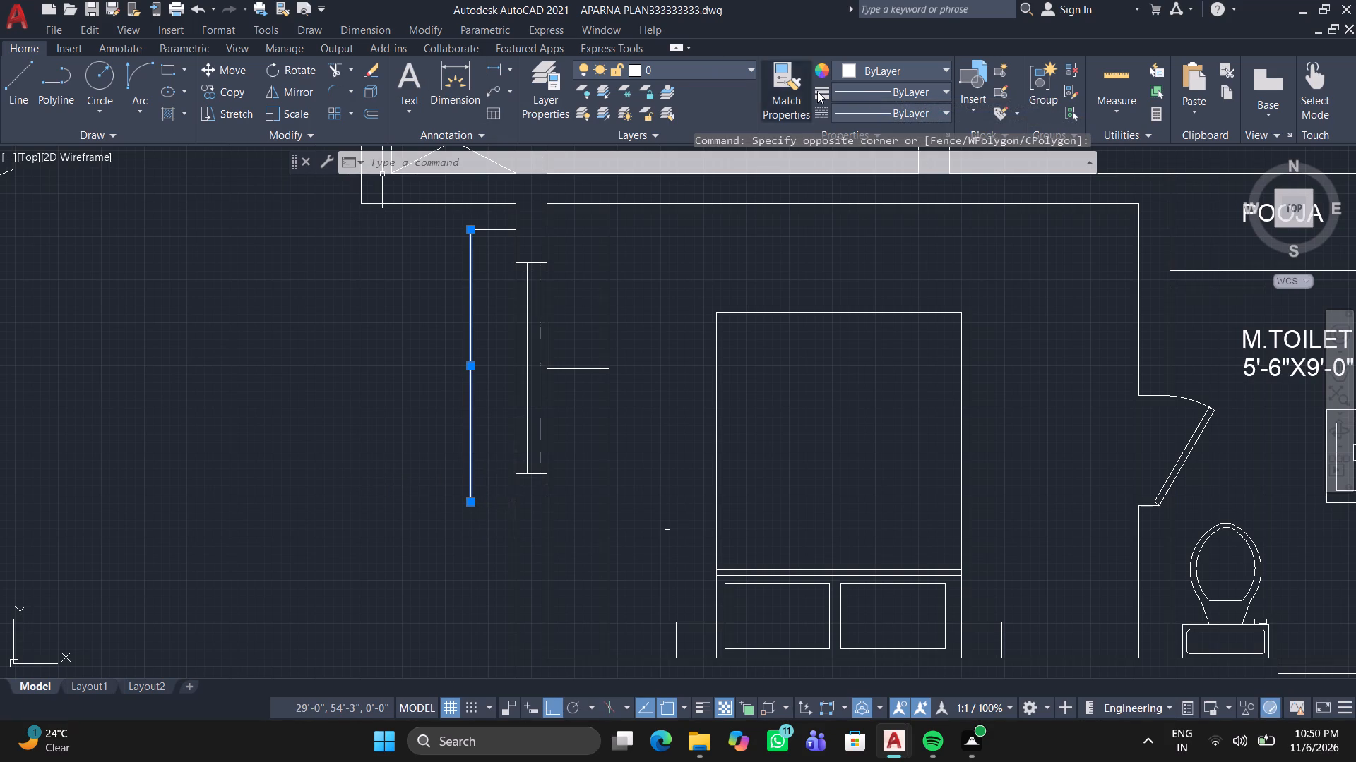
click(871, 106)
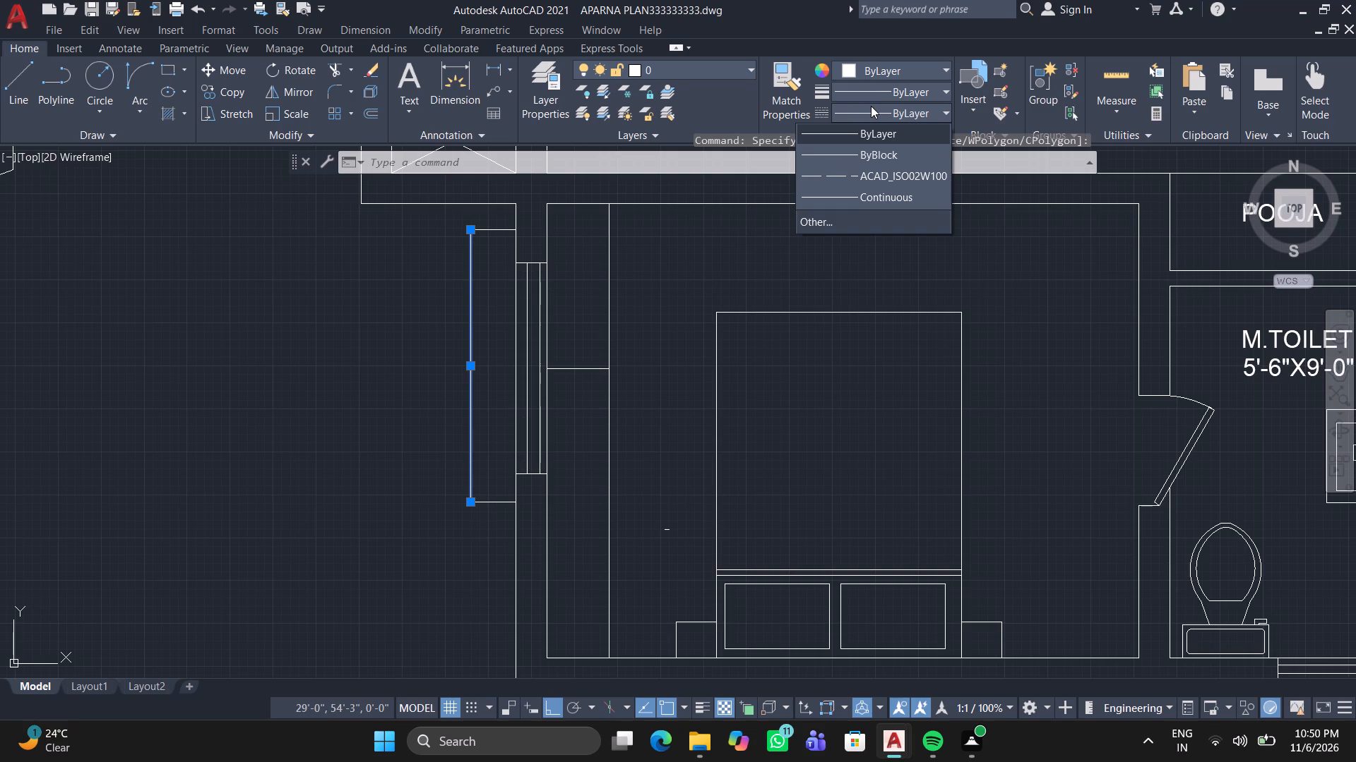
click(872, 174)
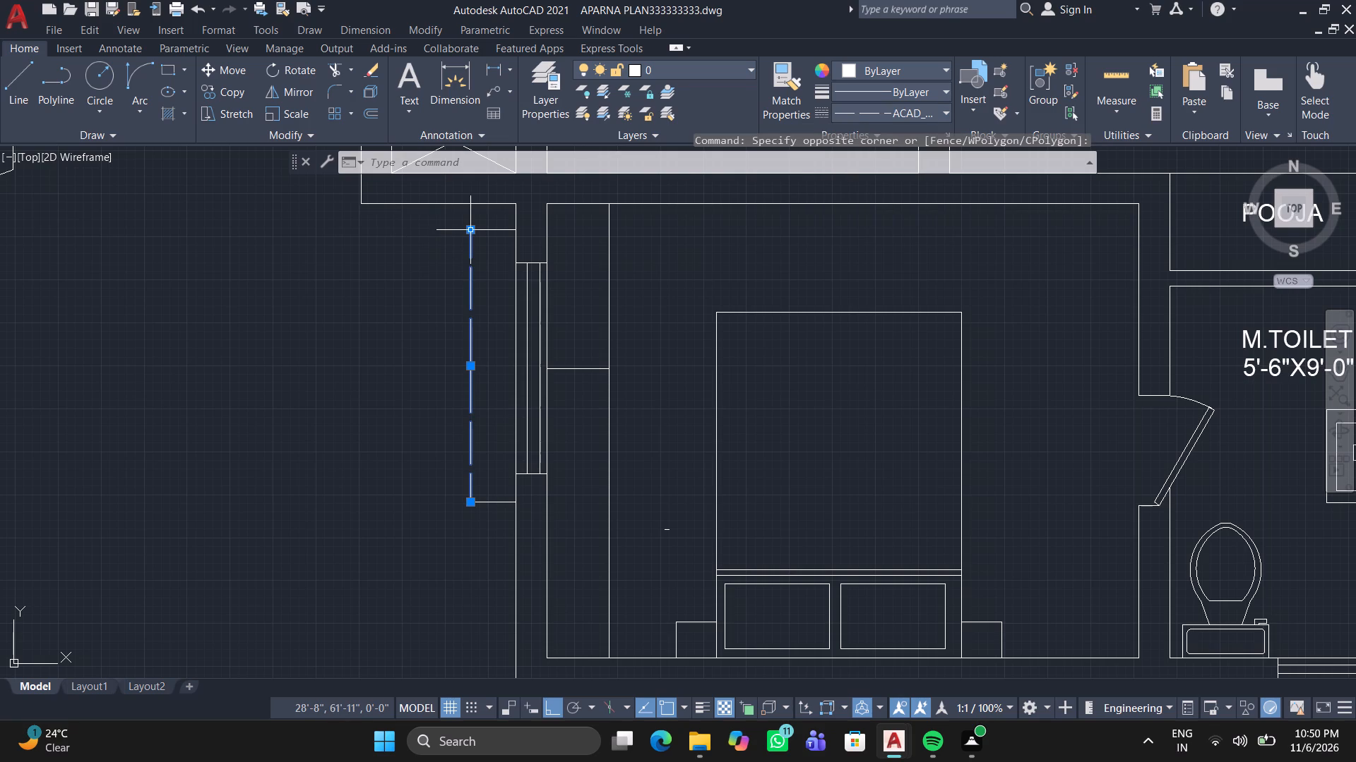
Apply the ACAD_ISO02W100 linetype to the short northern and southern end lines of the outline outside the bedroom's west window.
click(494, 229)
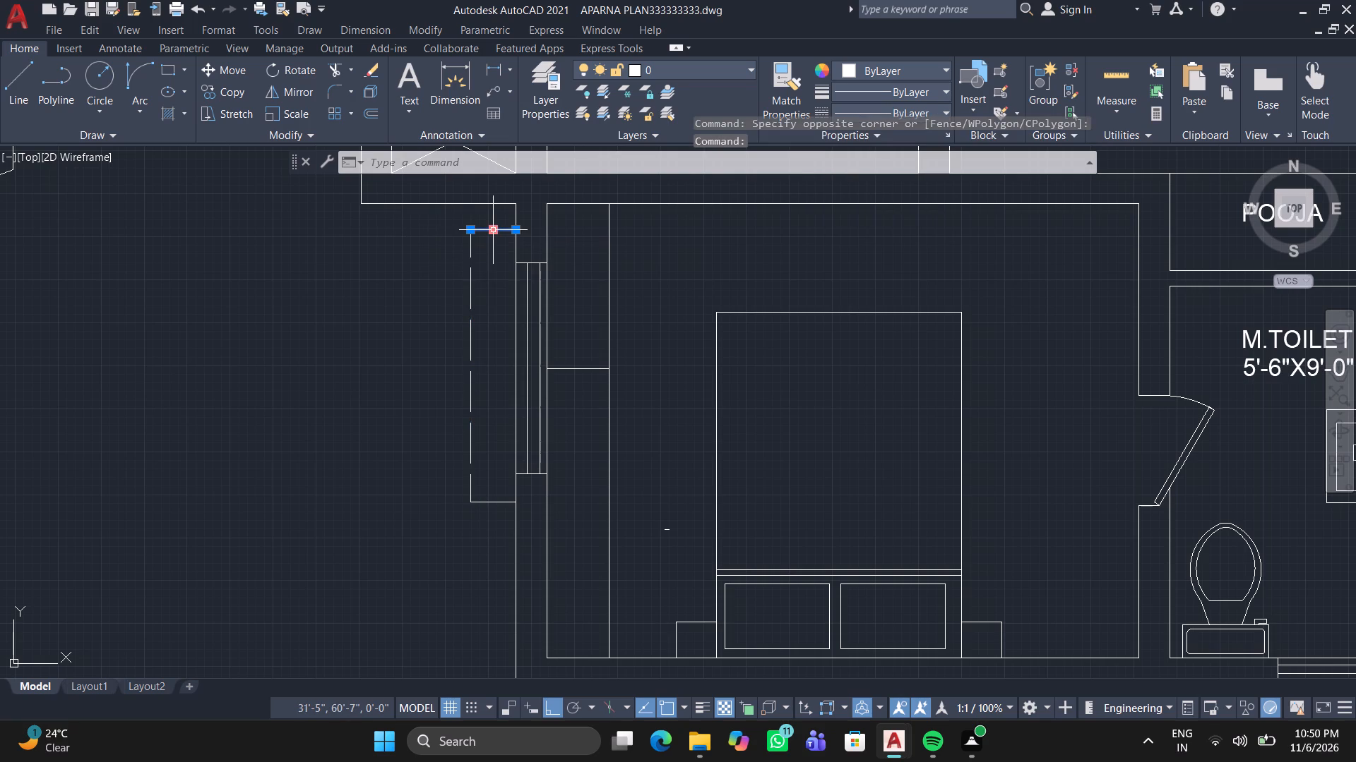
click(881, 109)
click(867, 170)
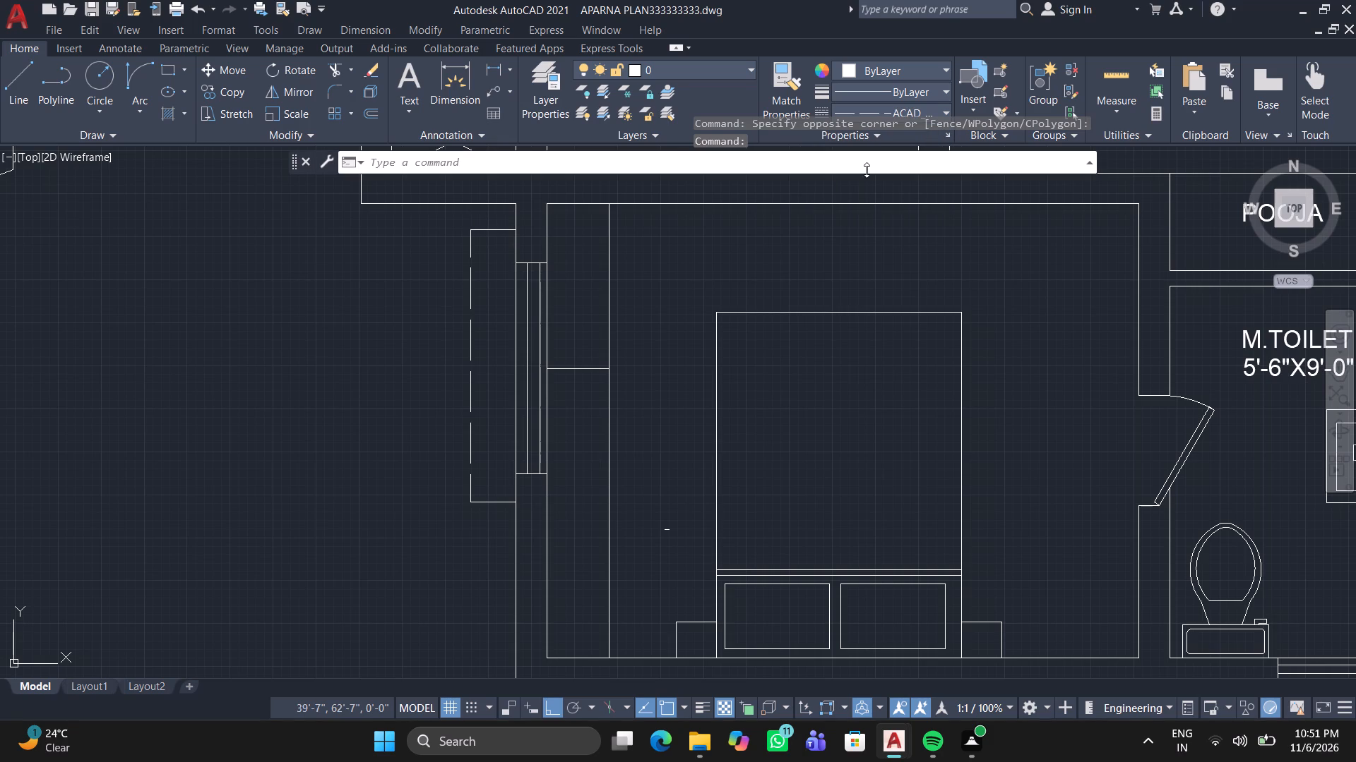
click(468, 502)
click(860, 97)
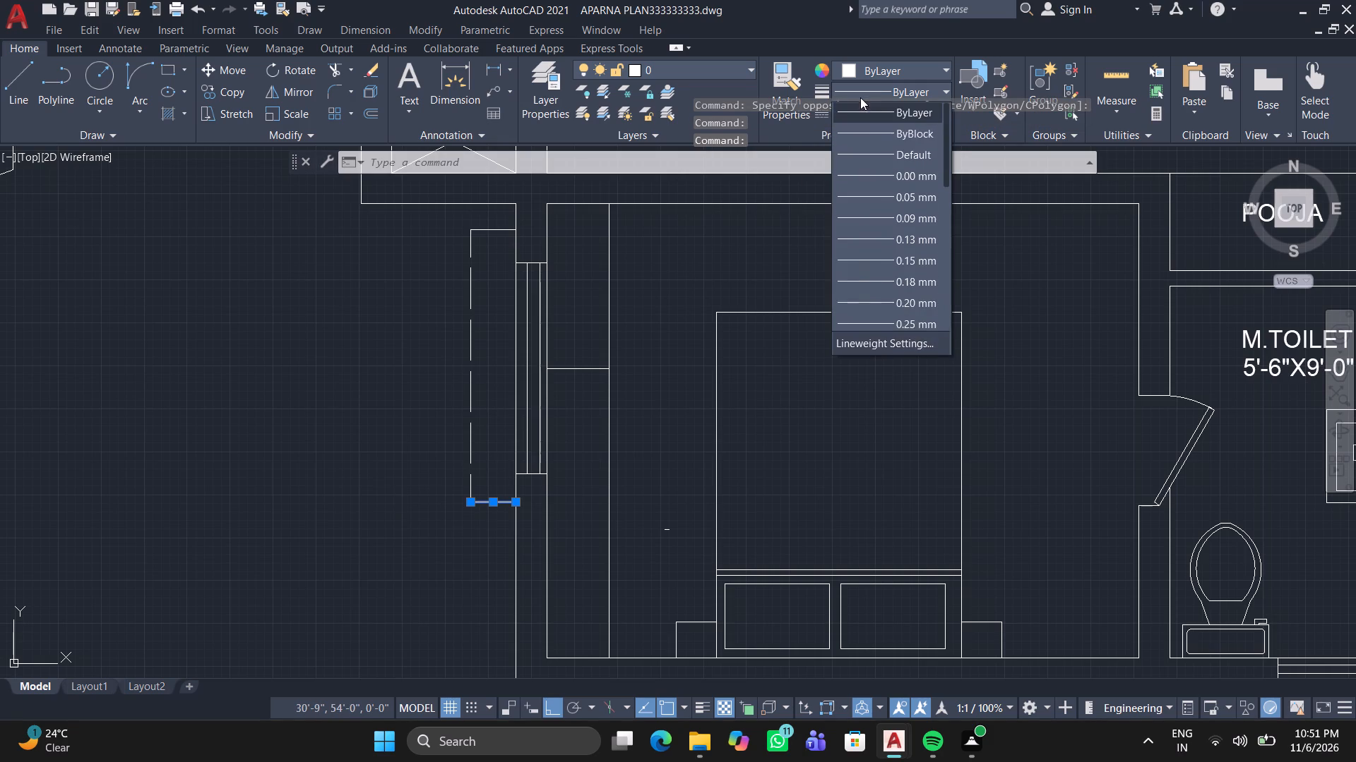
click(728, 244)
click(879, 105)
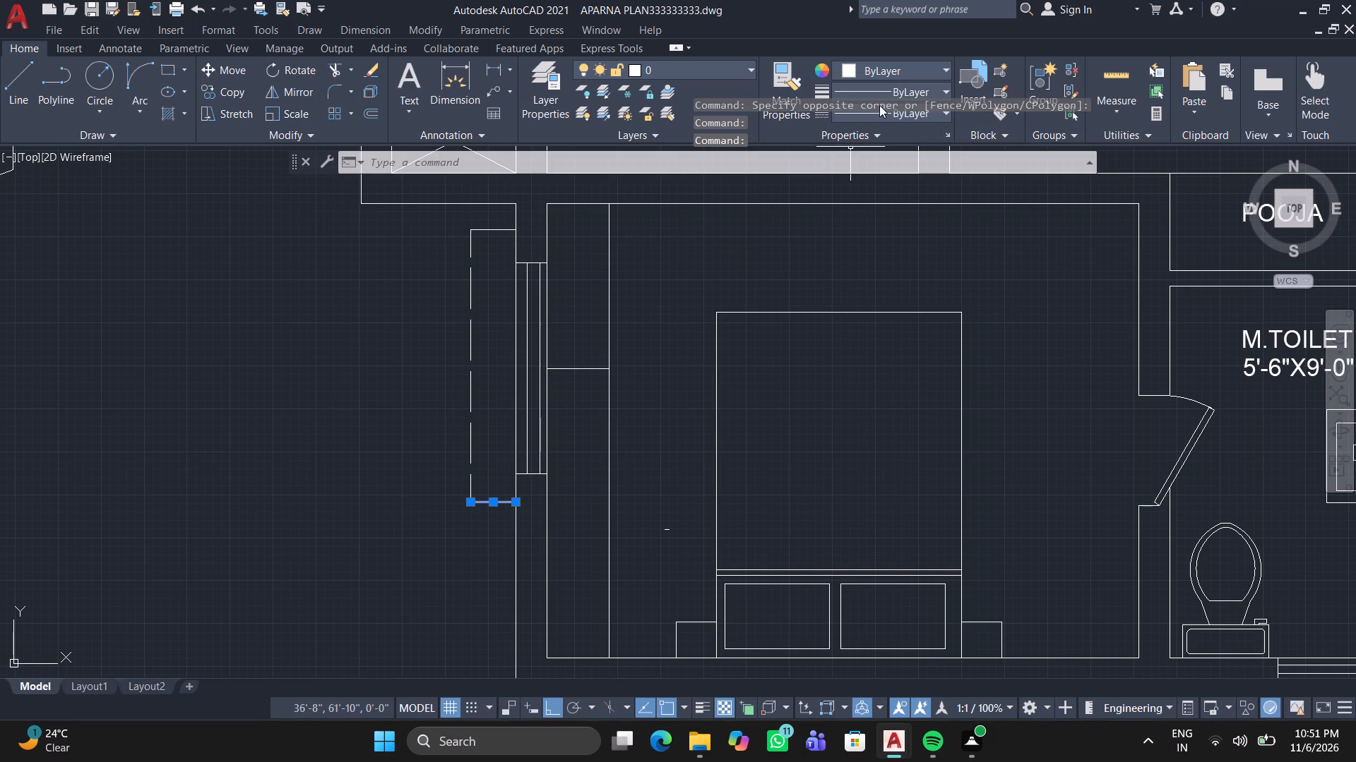
click(879, 110)
click(870, 109)
click(892, 109)
click(929, 108)
click(903, 111)
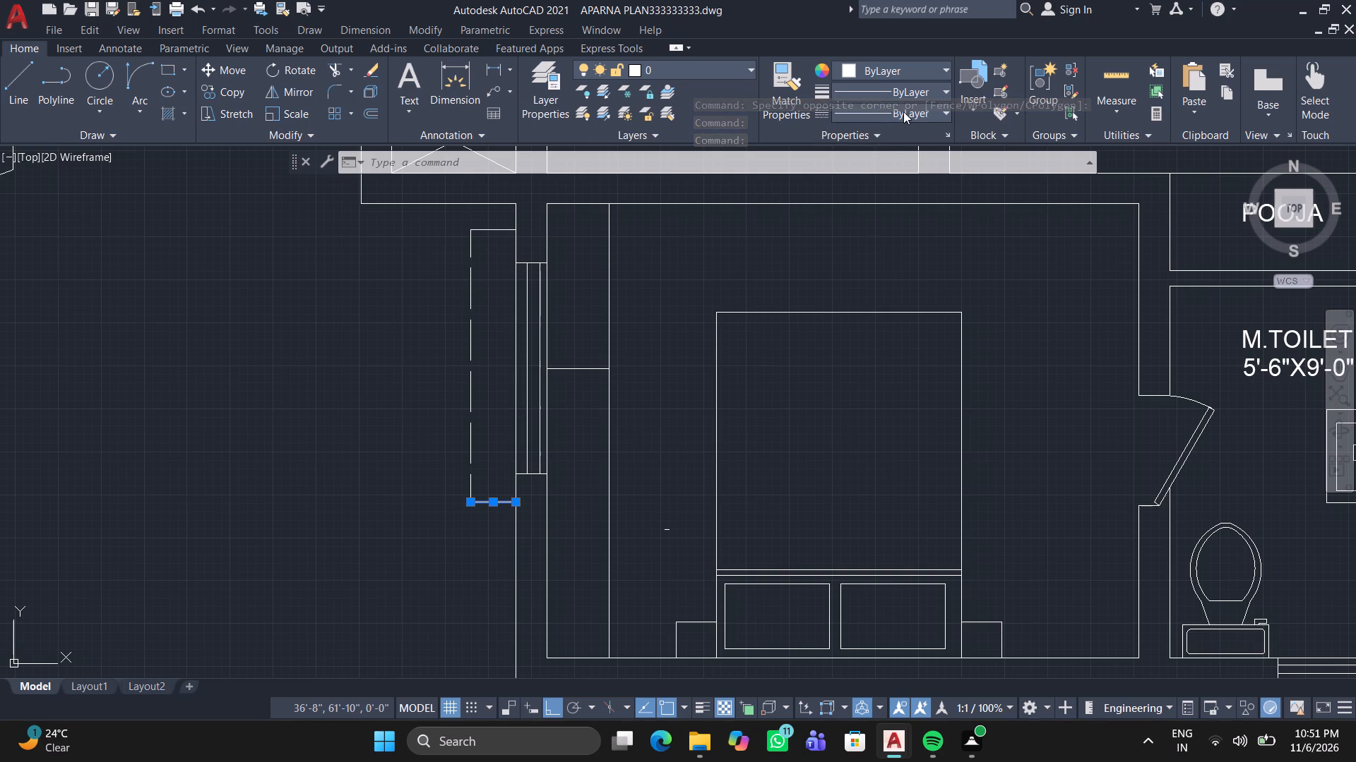
click(870, 183)
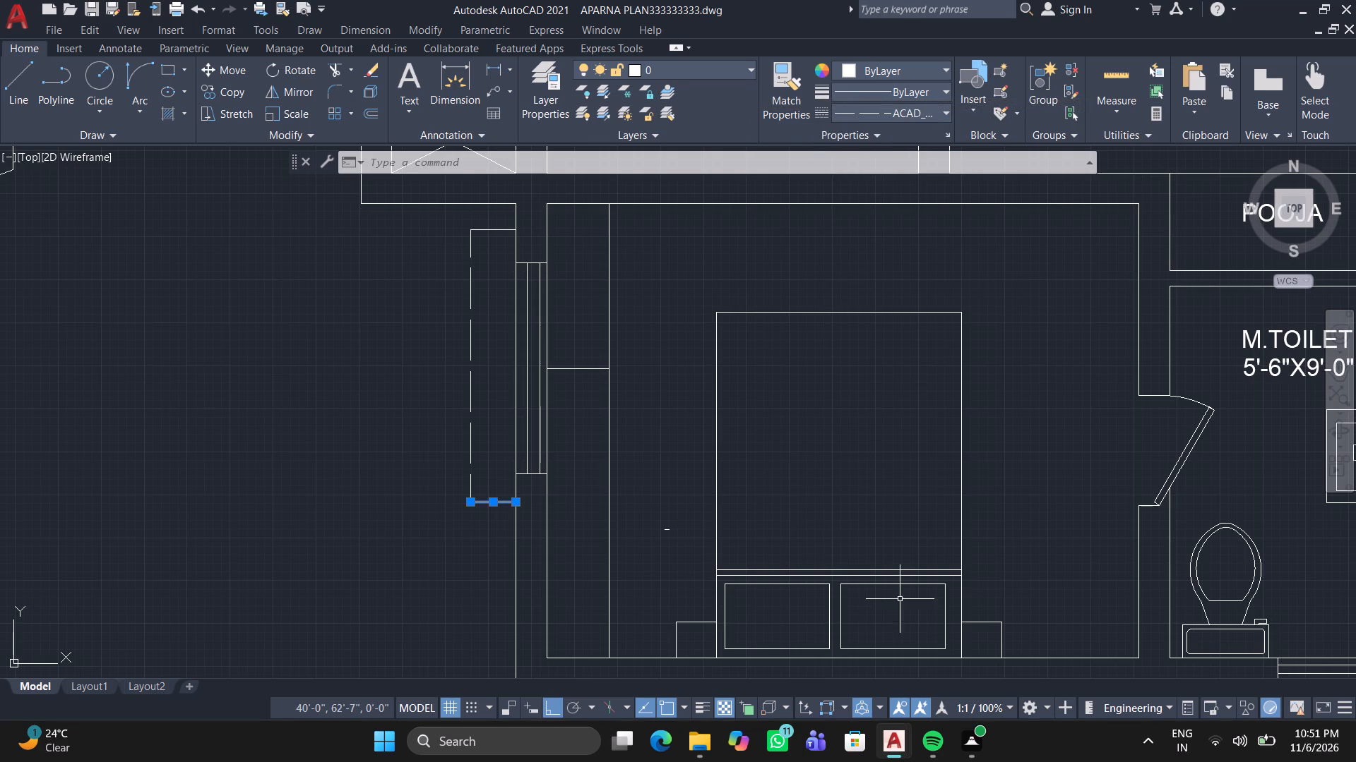
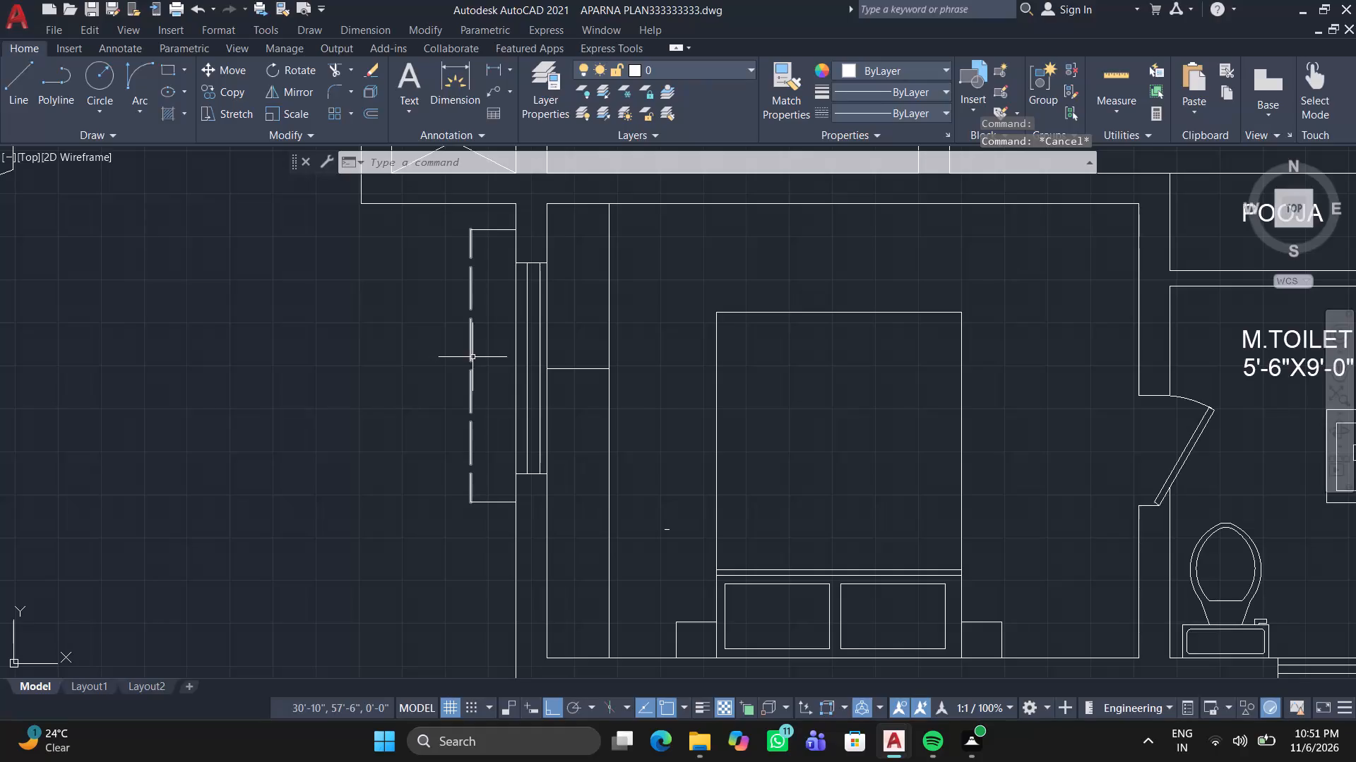
Set the linetype scale of the long vertical dashed line outside the window to 0.5.
middle_drag(386, 364, 388, 449)
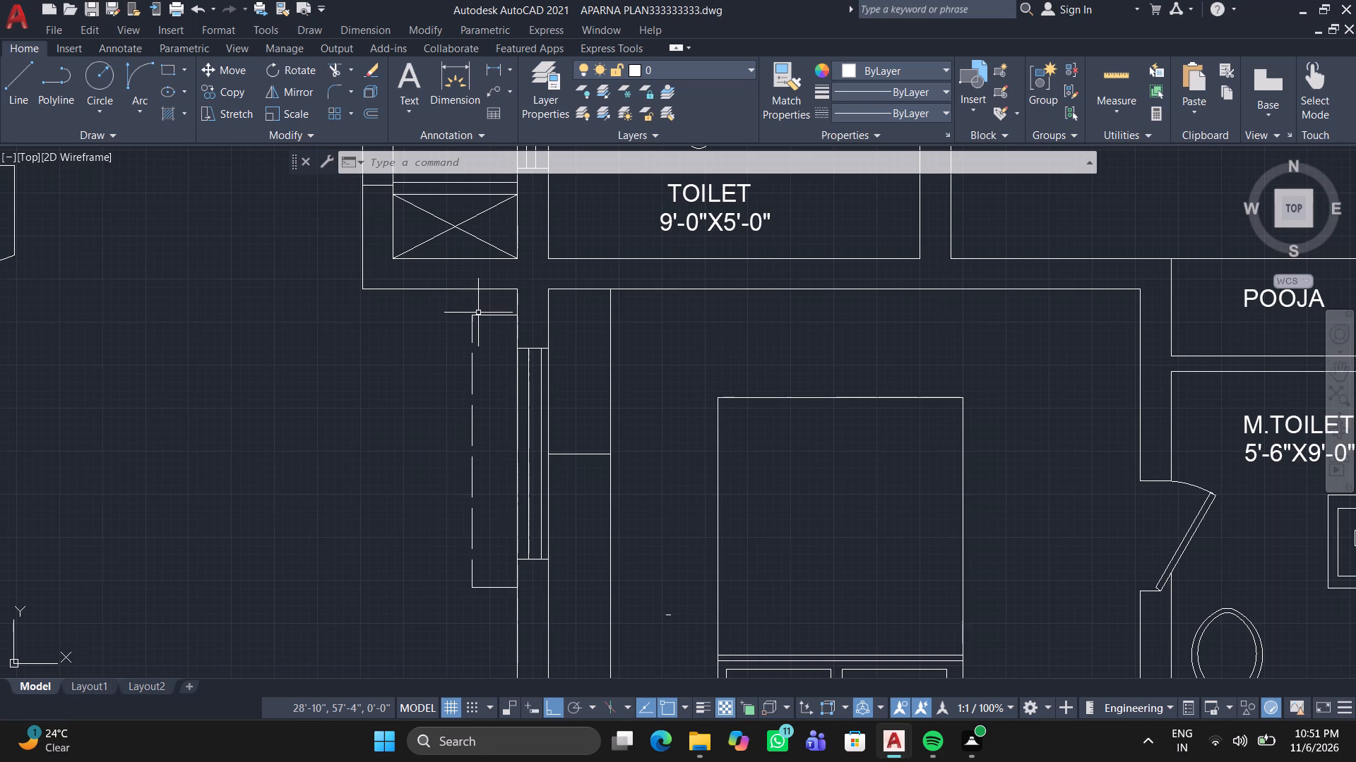
click(474, 335)
right_click(475, 337)
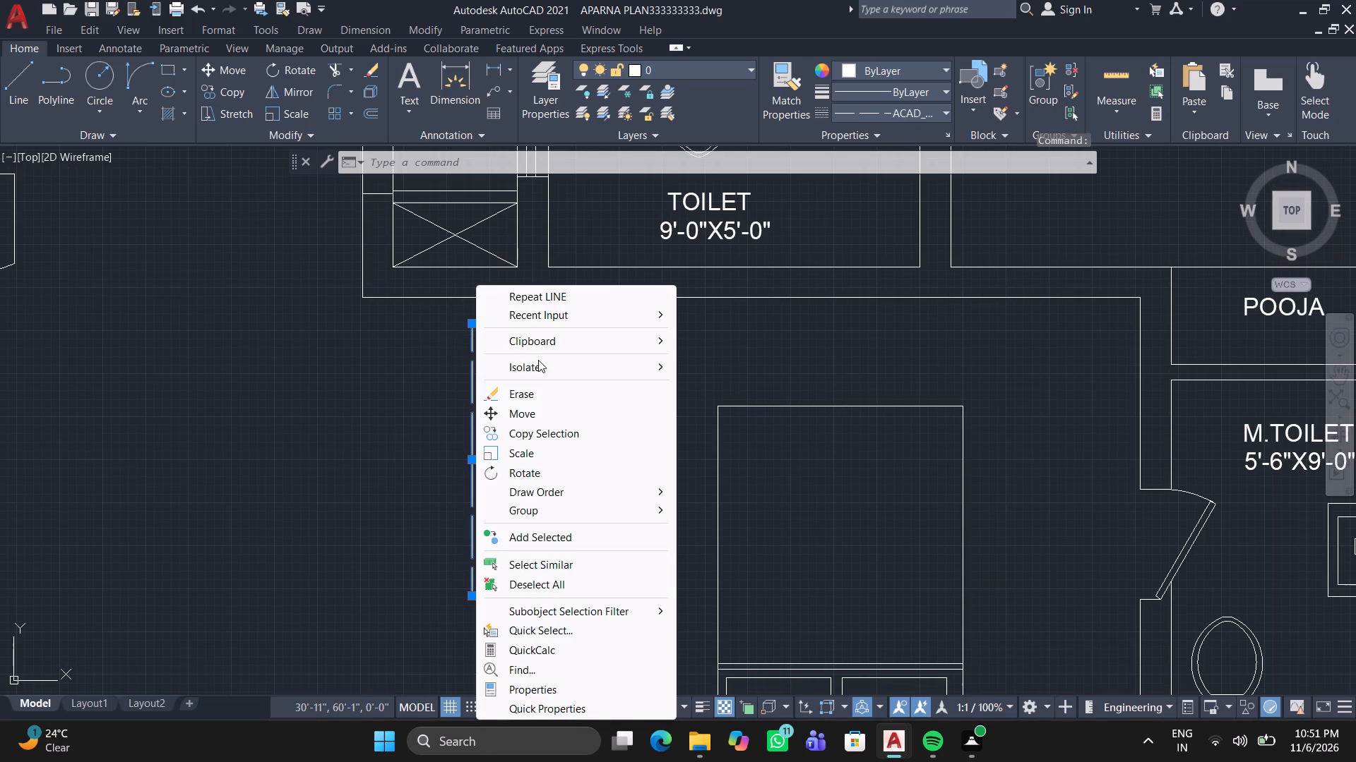
click(600, 687)
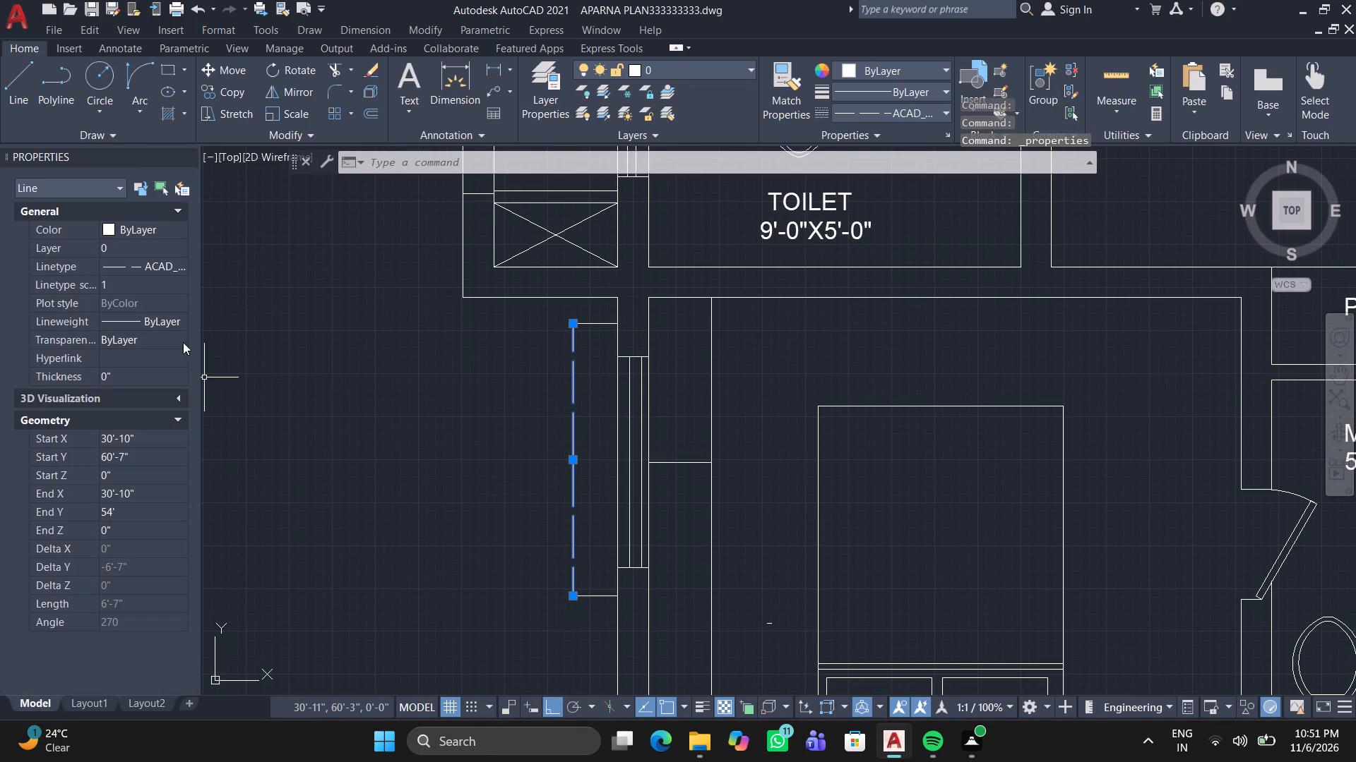
click(153, 282)
key(1)
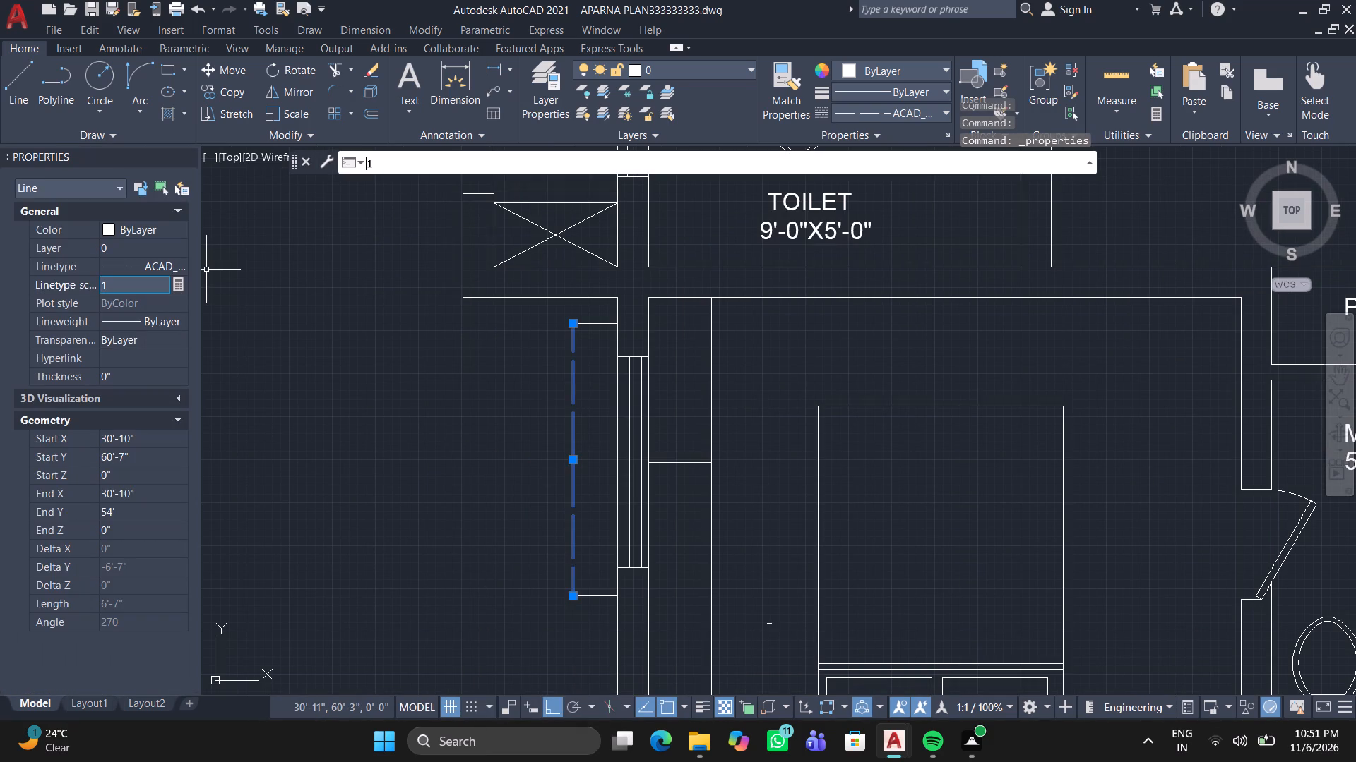
key(BackSpace)
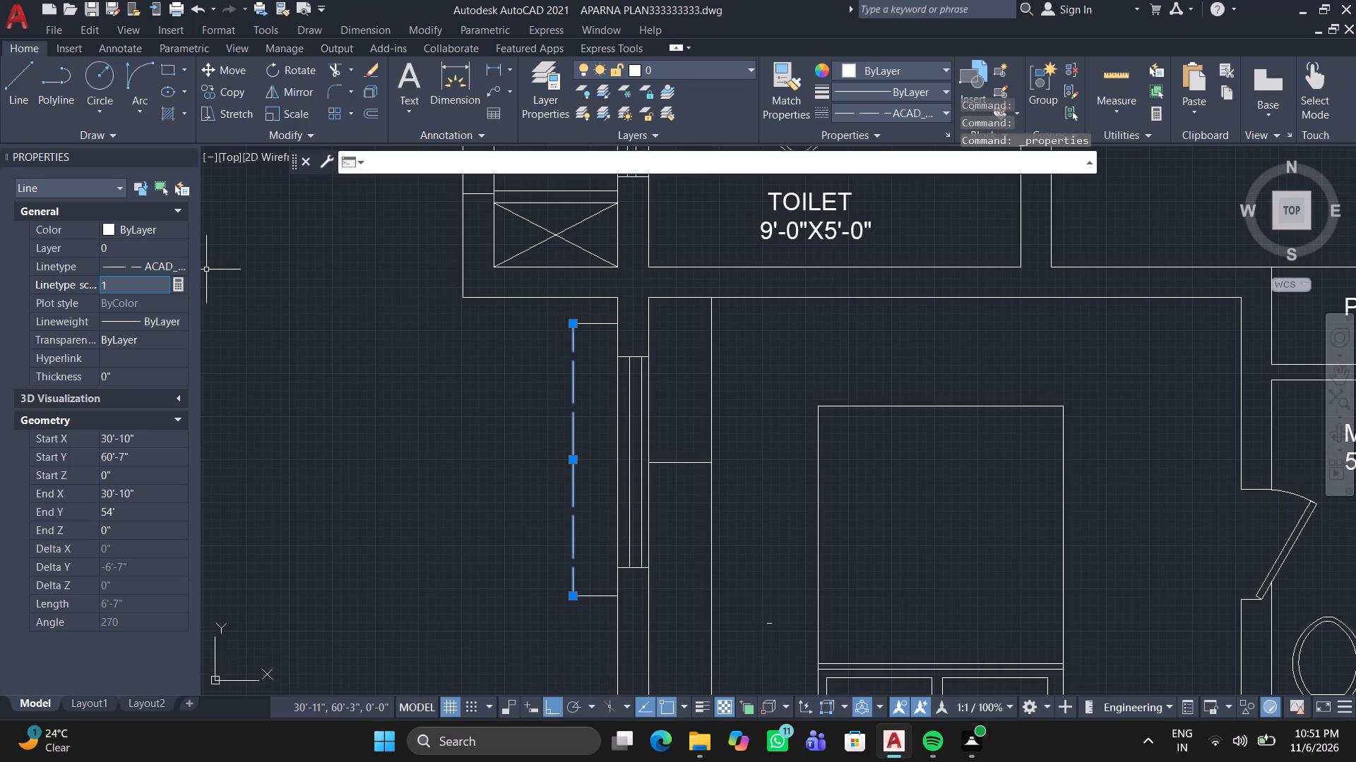
click(206, 270)
double_click(124, 284)
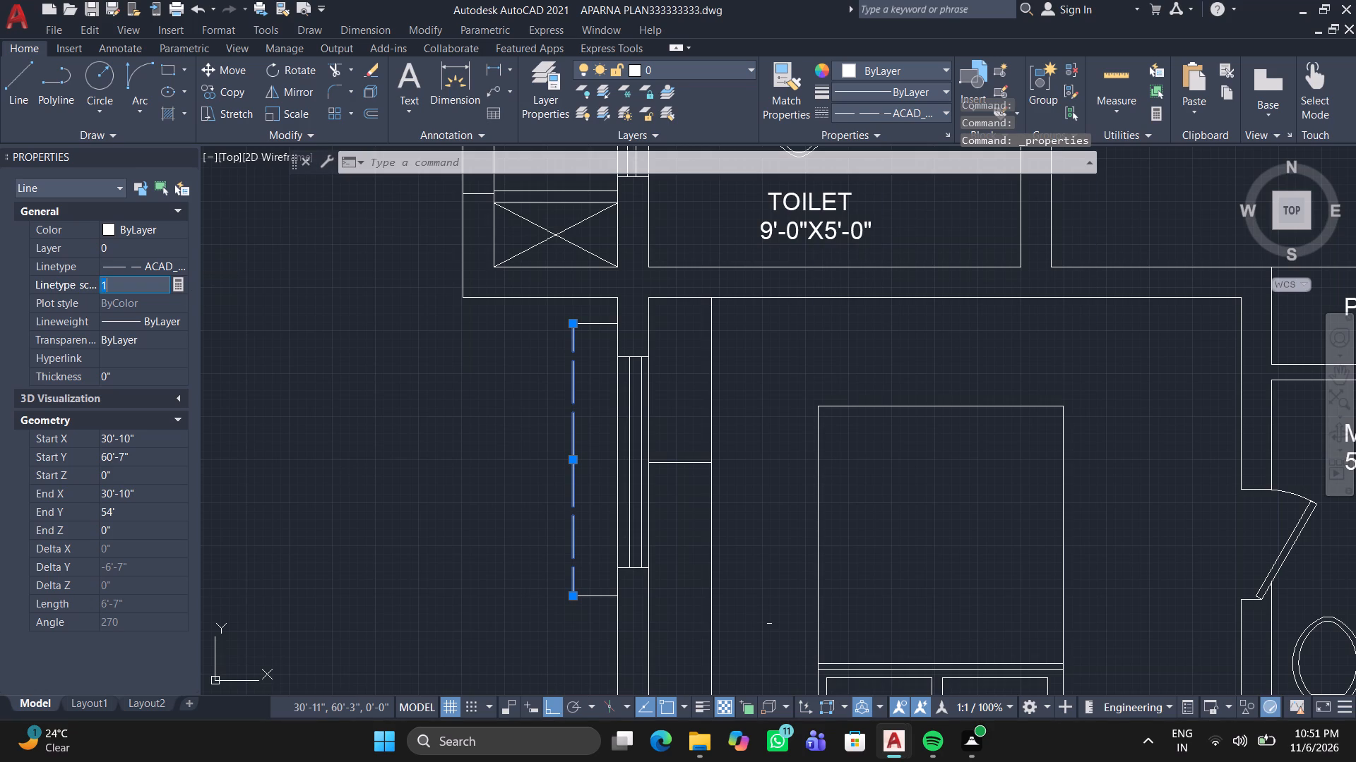
key(BackSpace)
text(0.5)
key(shift+Return)
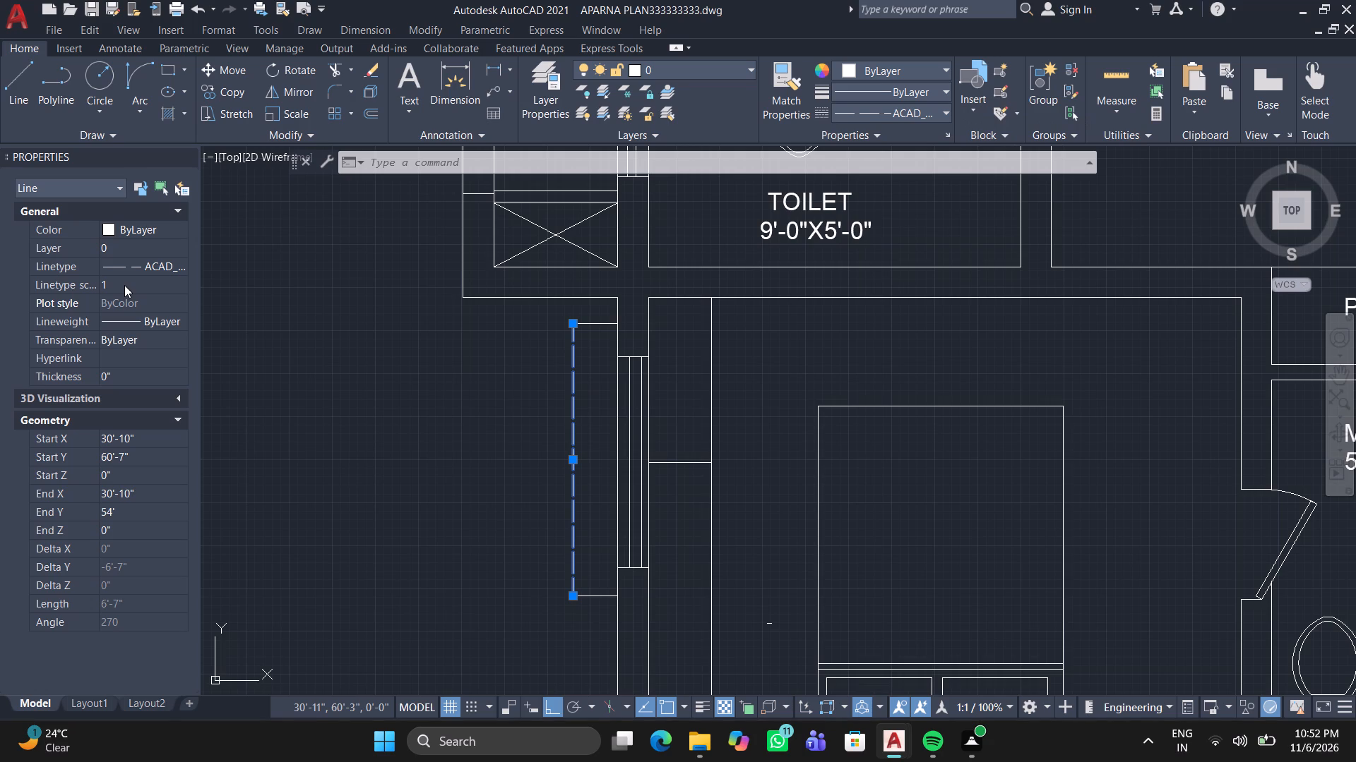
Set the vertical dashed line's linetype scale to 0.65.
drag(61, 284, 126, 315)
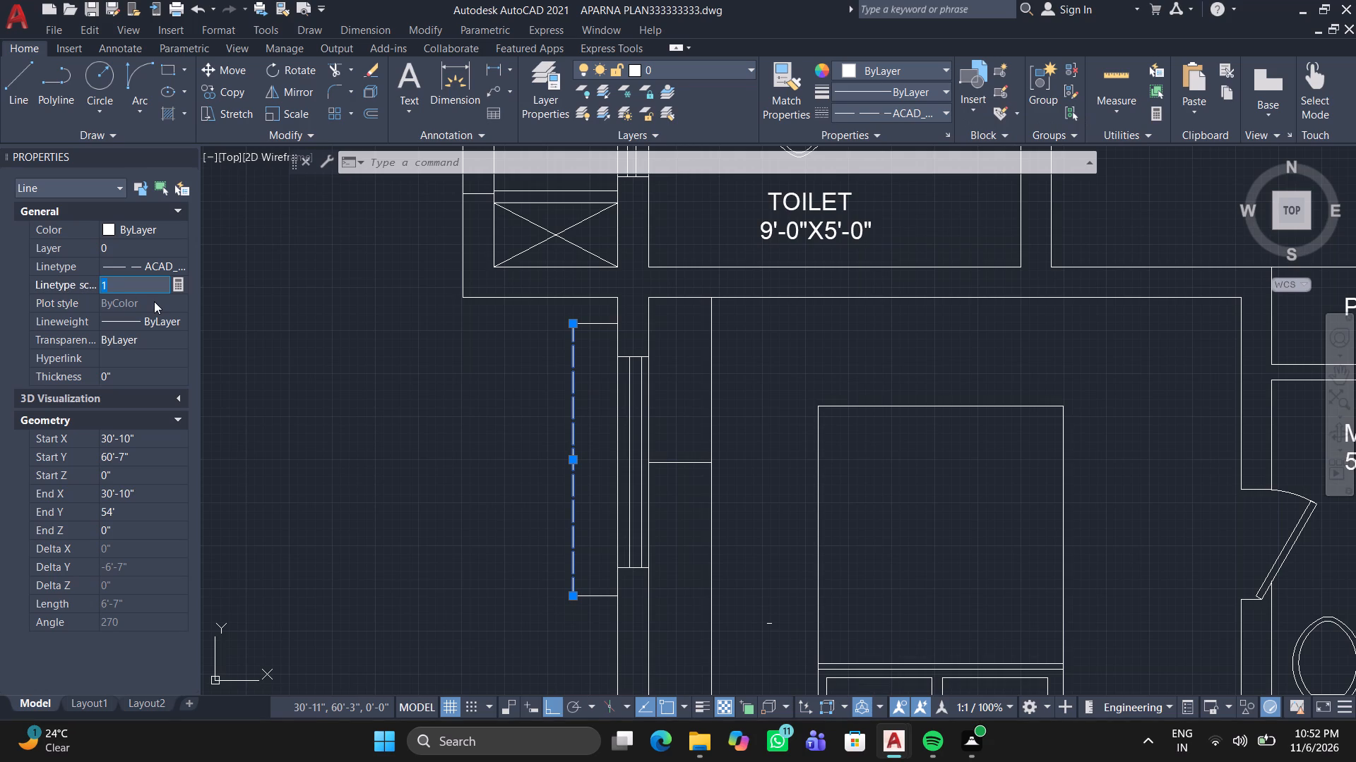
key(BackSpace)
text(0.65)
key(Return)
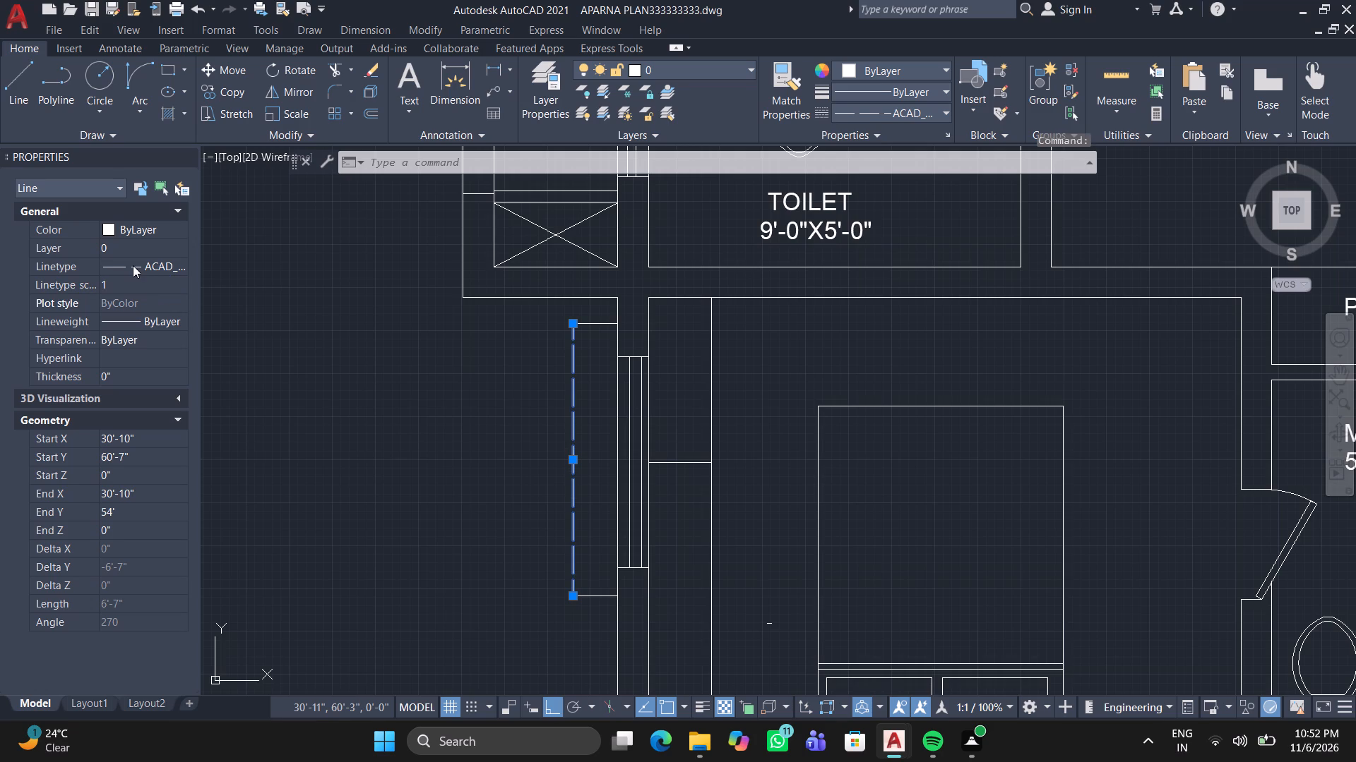
Set the vertical dashed line's linetype scale to 0.5.
click(127, 280)
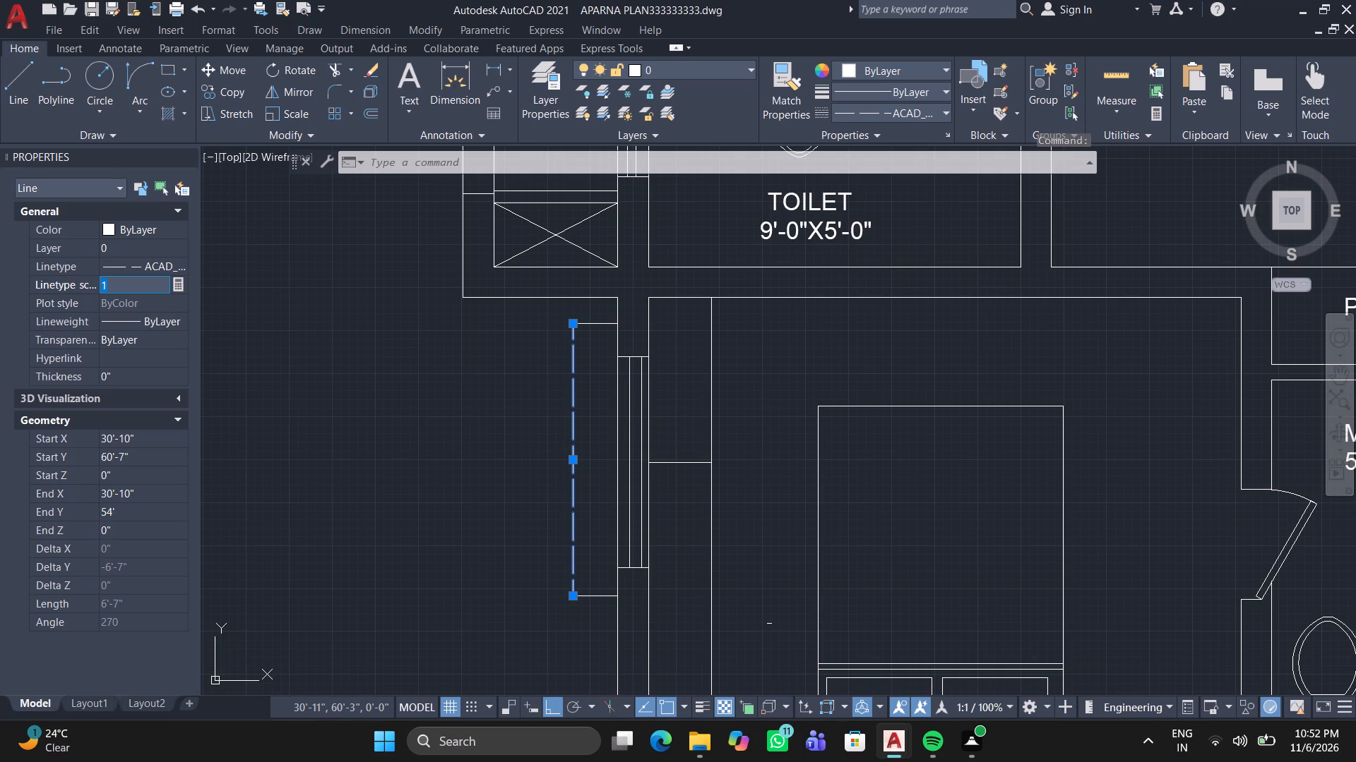
key(BackSpace)
text(0.)
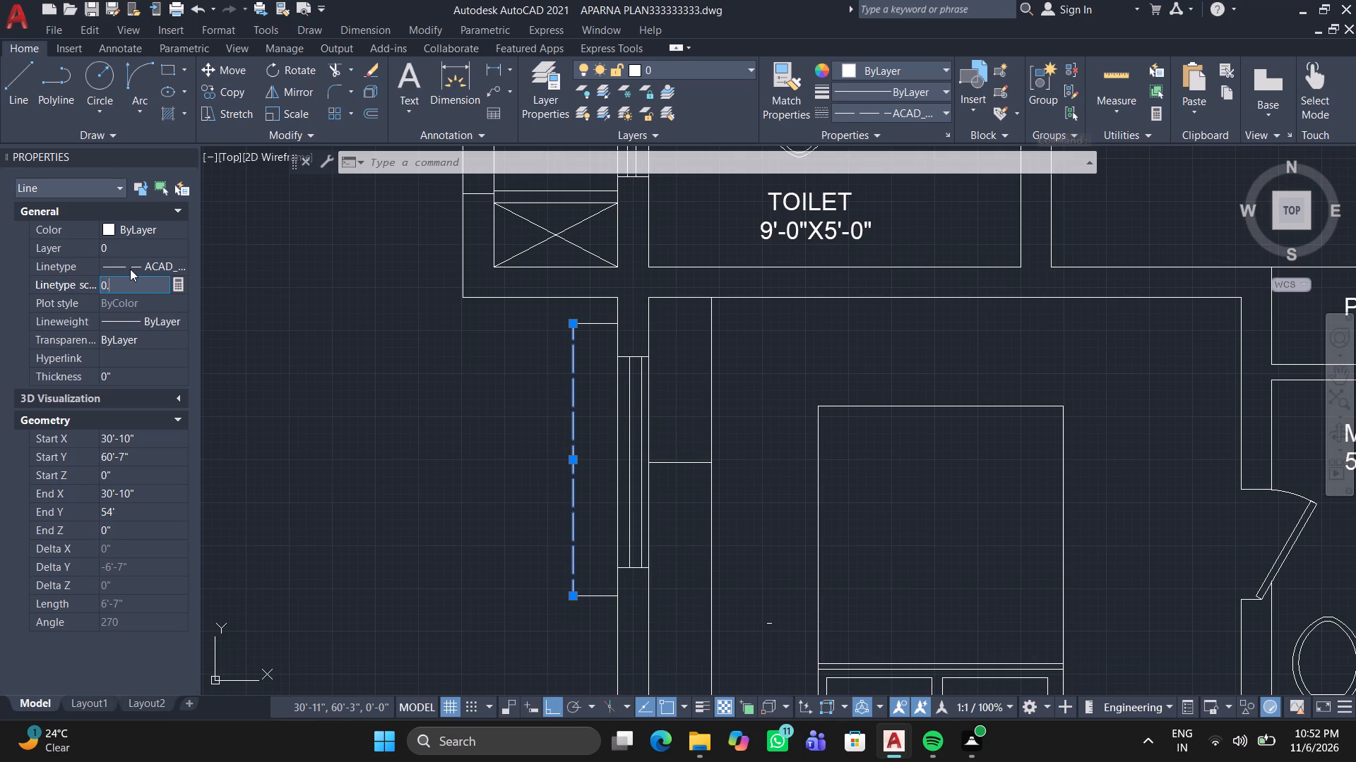
key(5)
key(Return)
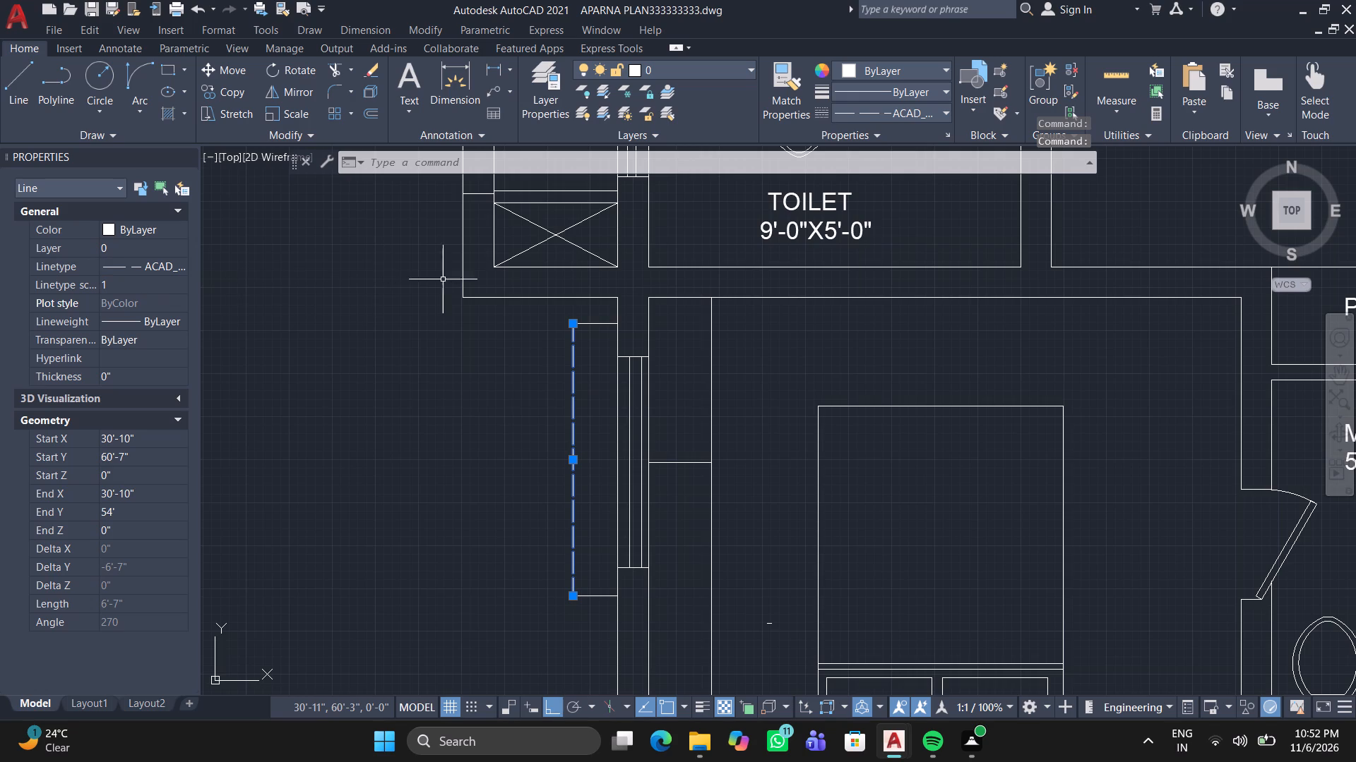
Set the linetype scale of the short upper horizontal line of the window projection to 0.5.
click(600, 325)
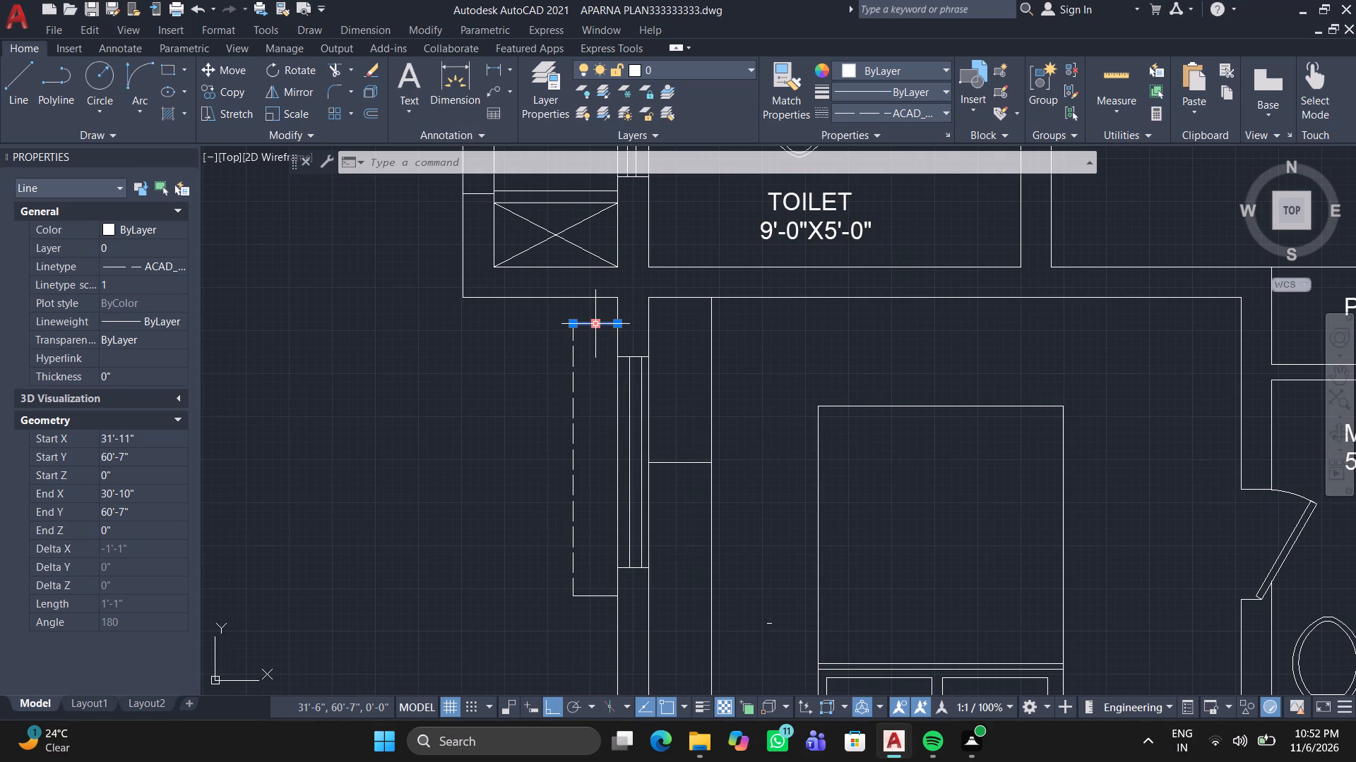
click(133, 286)
key(BackSpace)
text(0.5)
key(Return)
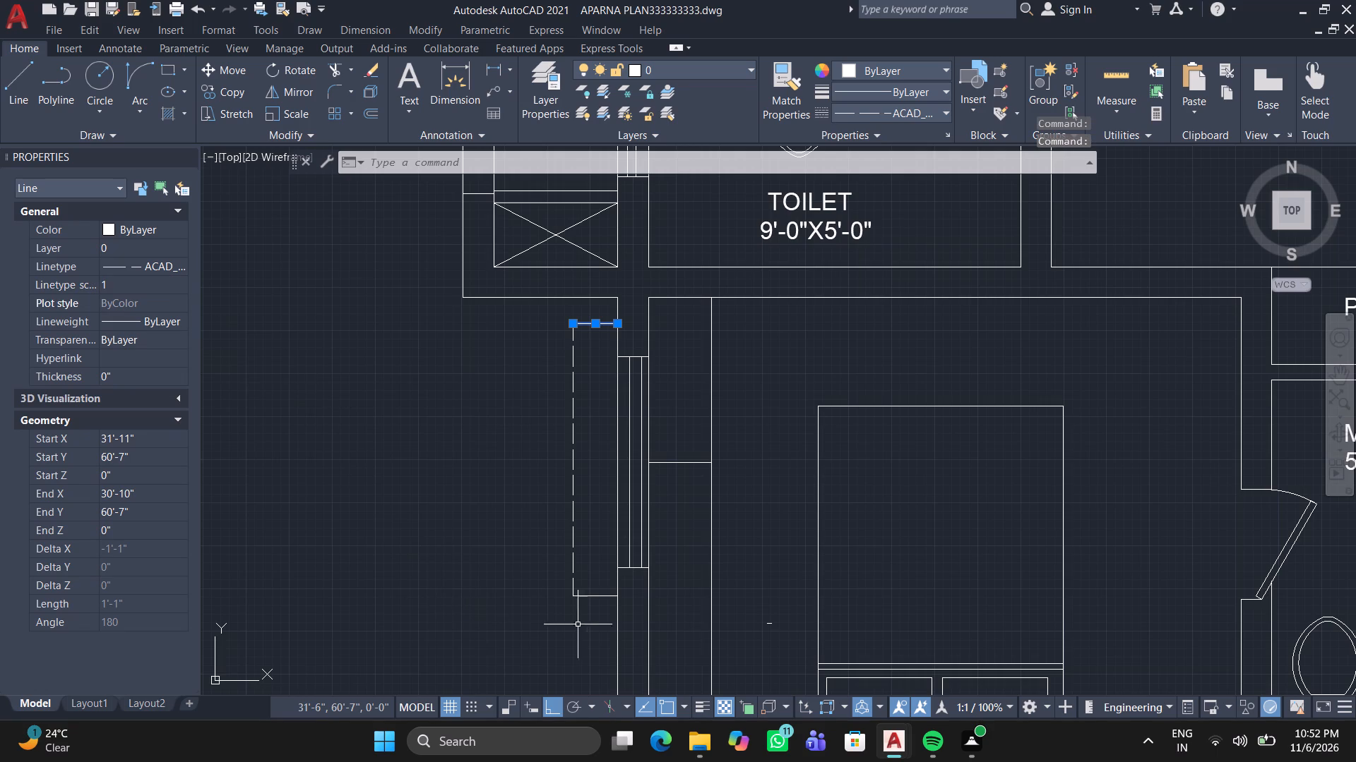
Set the linetype scale of the projection's short lower horizontal line to 0.5, then clear the selection and close the properties.
click(581, 594)
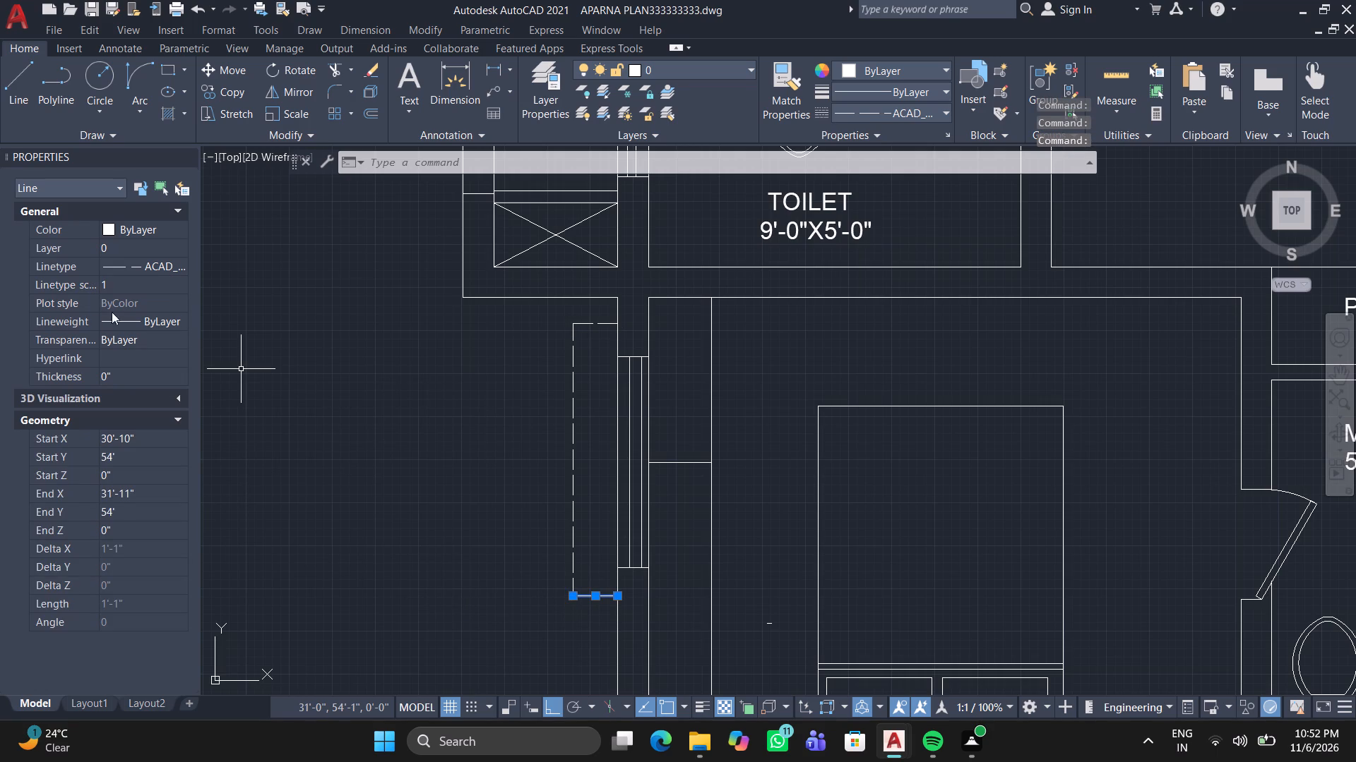
click(169, 289)
key(BackSpace)
text(0.5)
key(Return)
key(Escape)
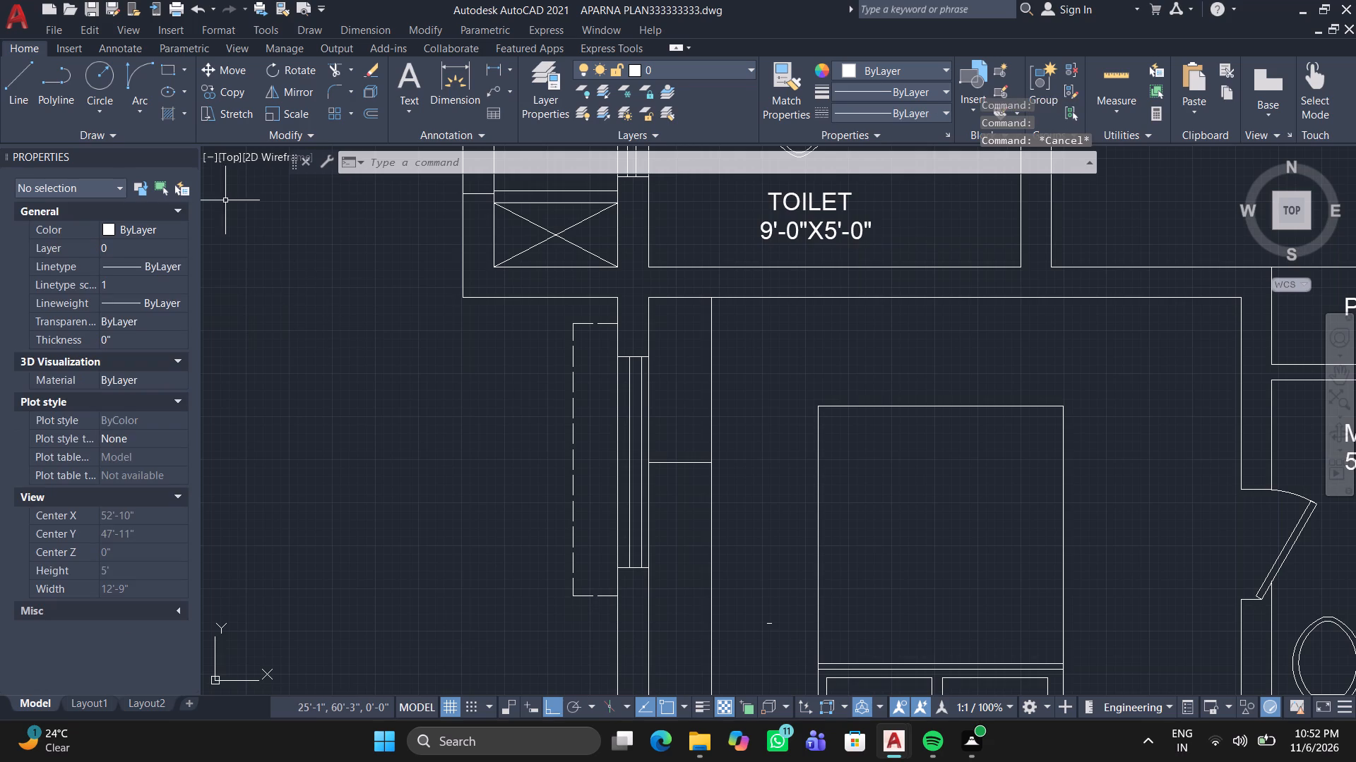
click(184, 152)
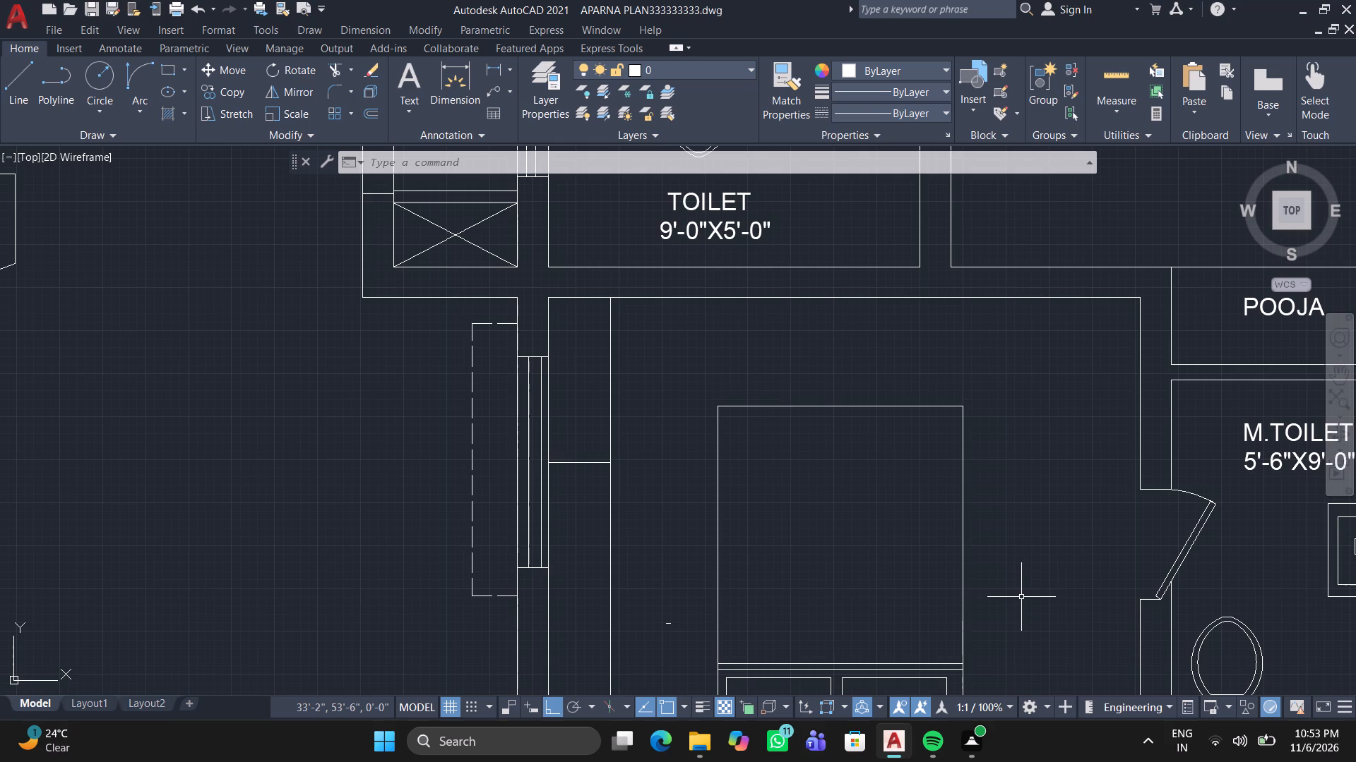
Delete the solid hatch from both small pillow frames on the loose bed drawn above BED ROOM 1.
scroll(821, 465, down, 2)
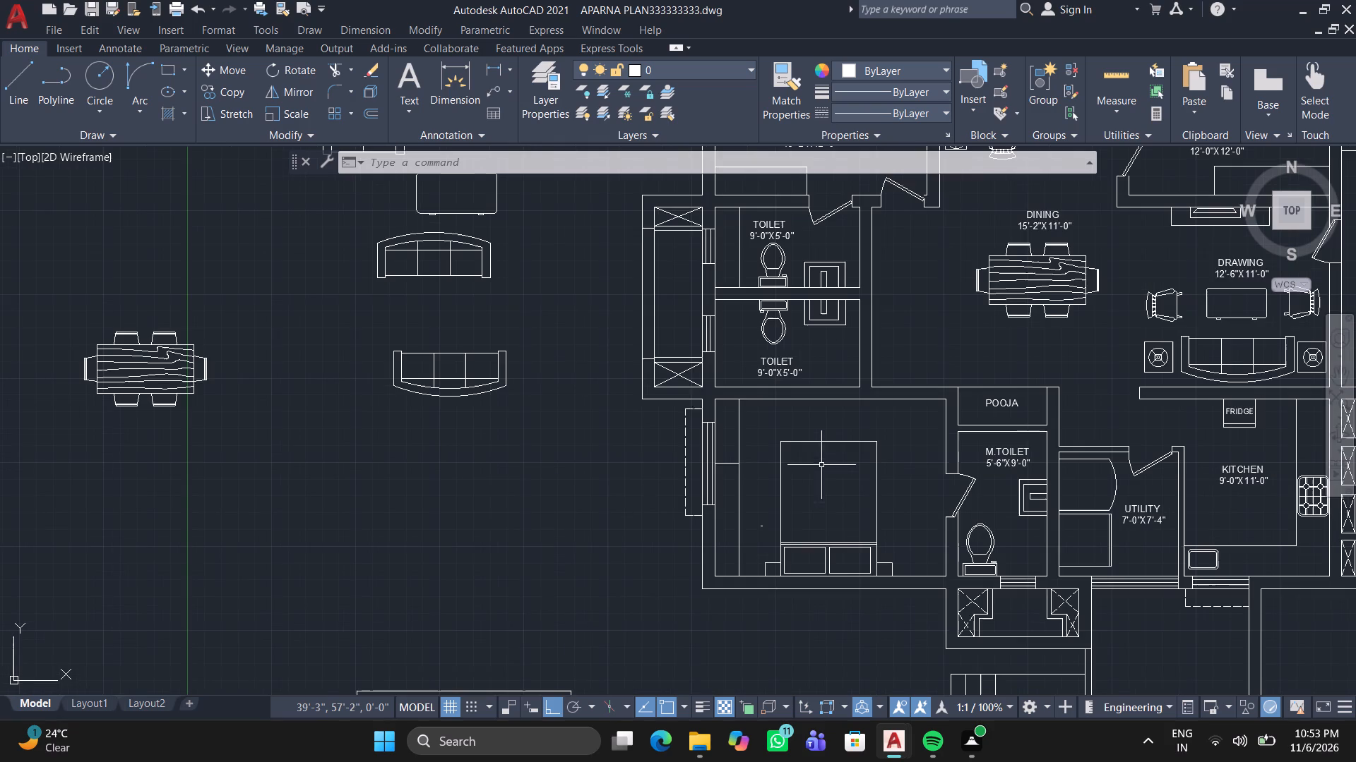
middle_drag(848, 540, 829, 696)
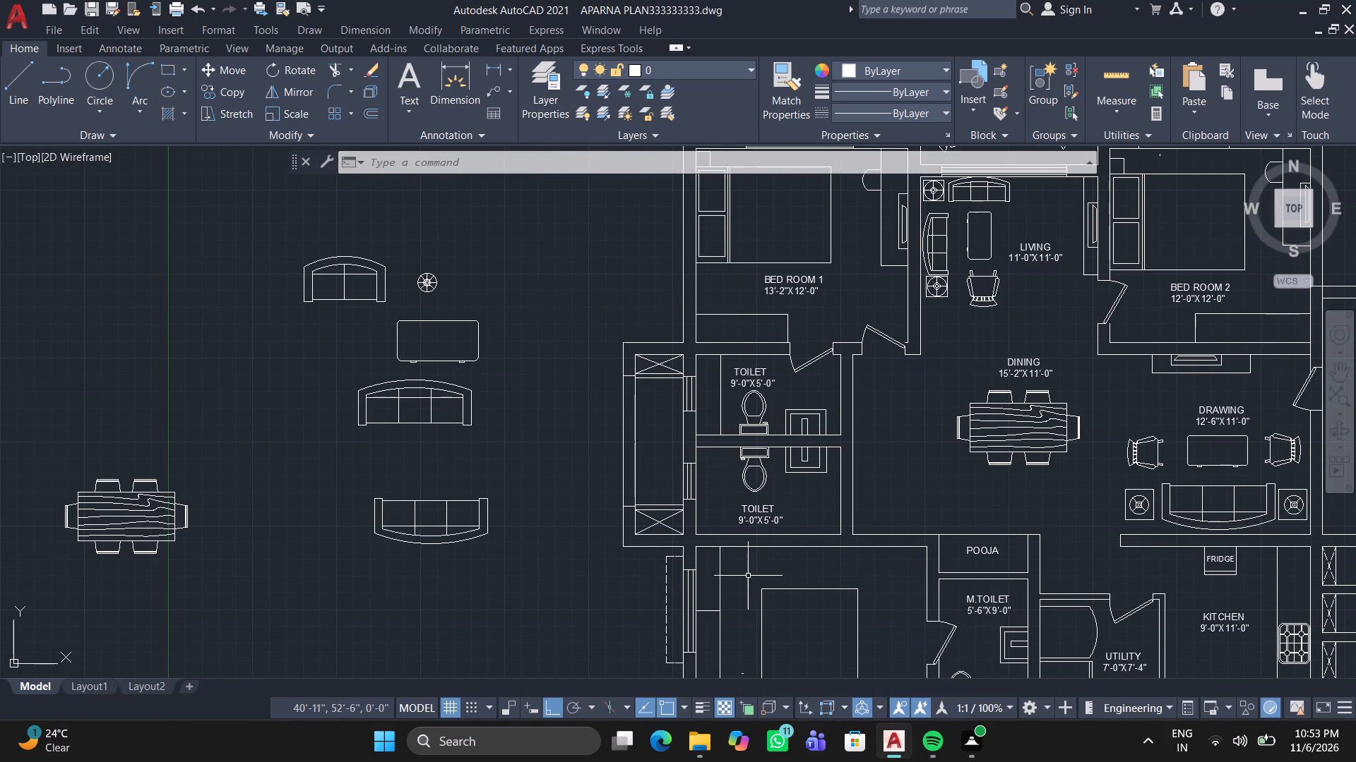
scroll(737, 389, up, 2)
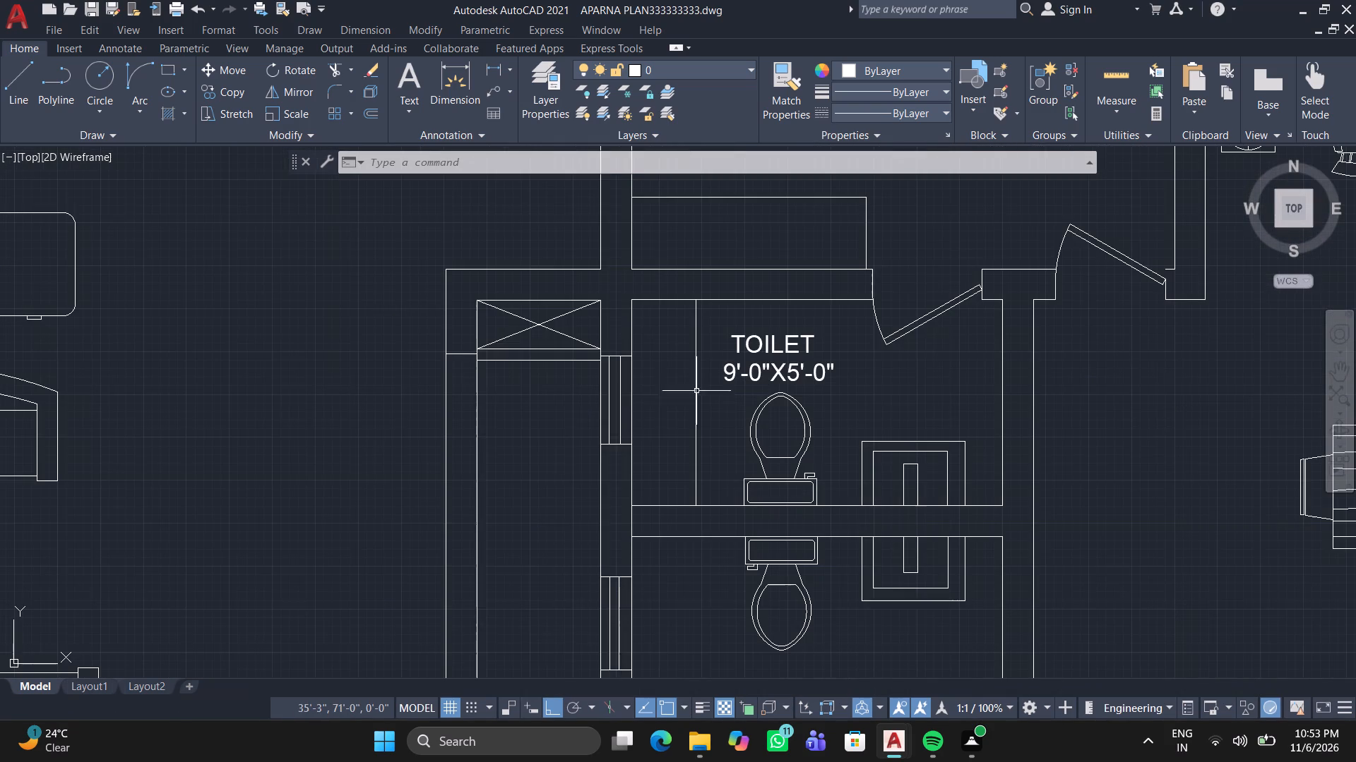
middle_drag(616, 420, 633, 744)
scroll(632, 754, down, 1)
scroll(665, 639, down, 2)
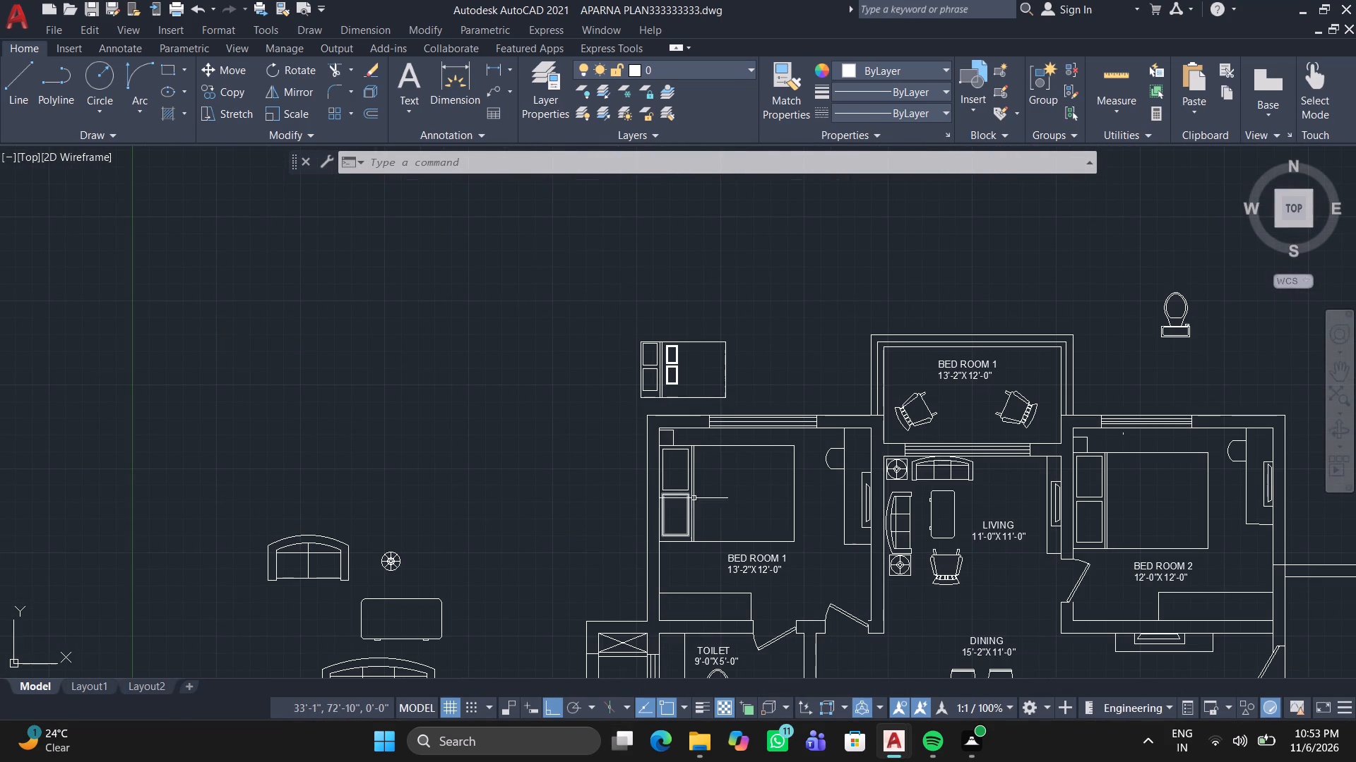
scroll(699, 399, up, 2)
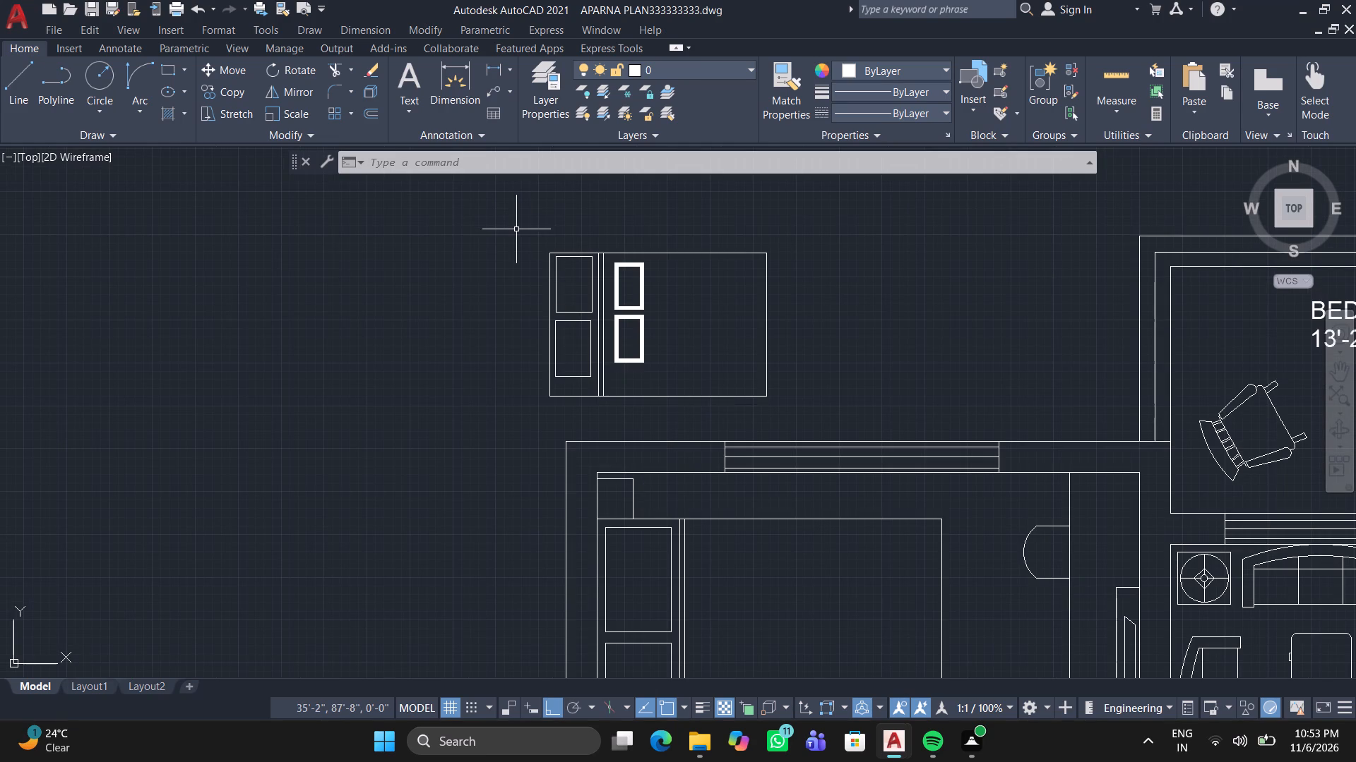
click(525, 236)
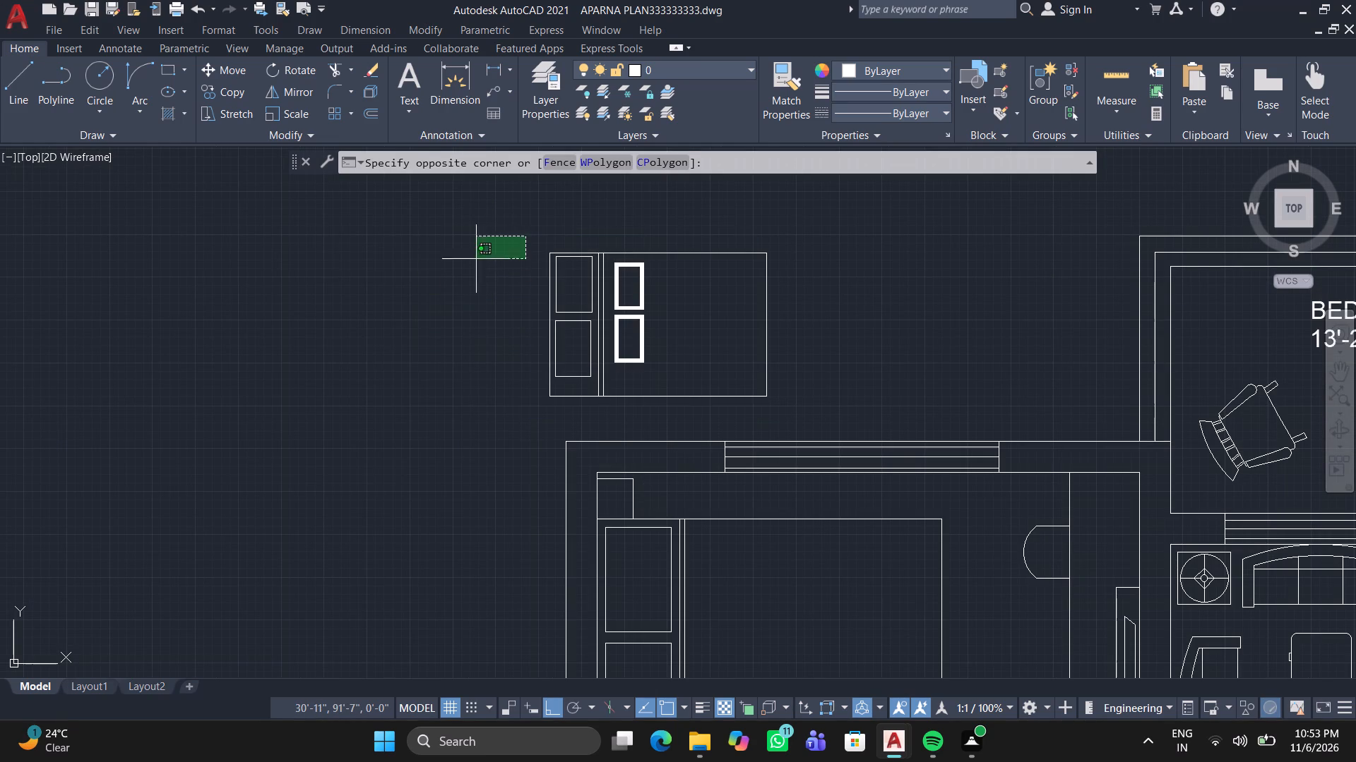
click(516, 250)
click(617, 288)
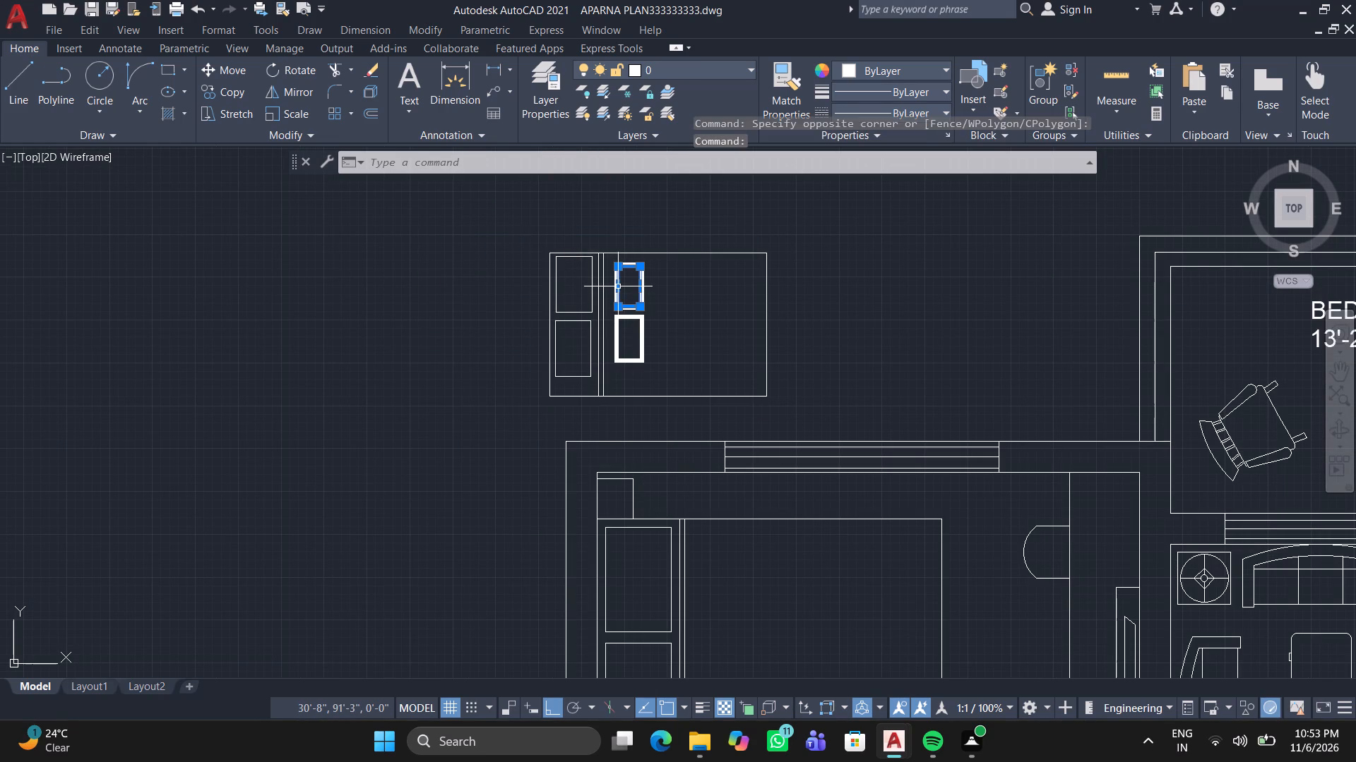
scroll(617, 288, up, 4)
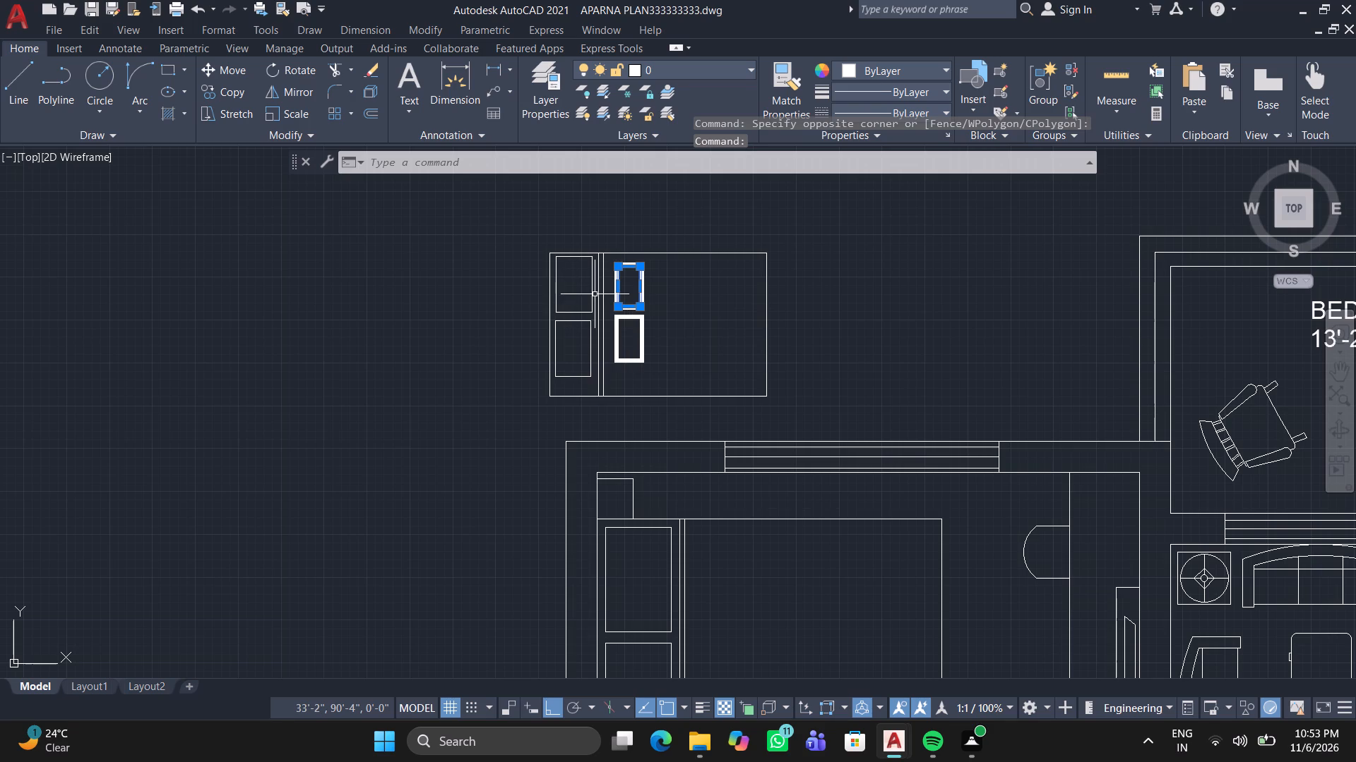
click(596, 294)
scroll(600, 300, up, 3)
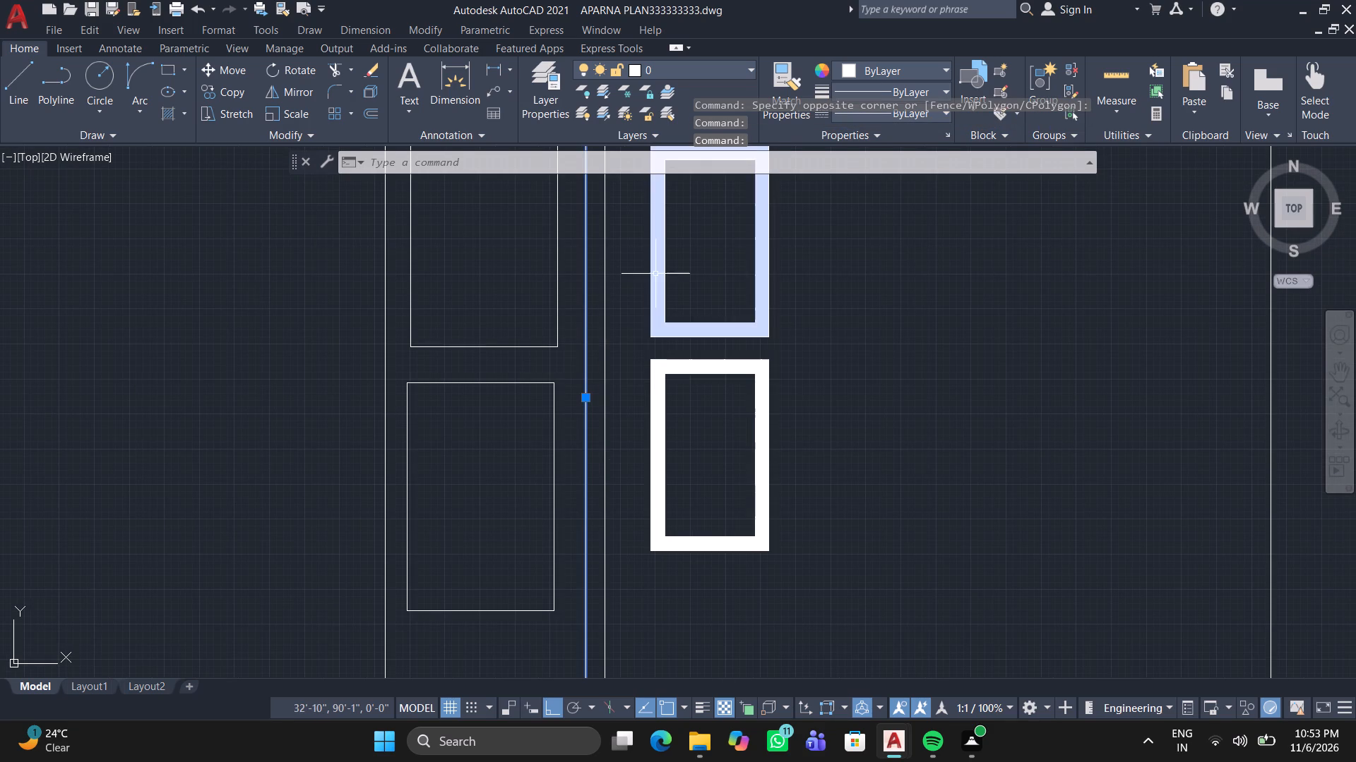
click(656, 273)
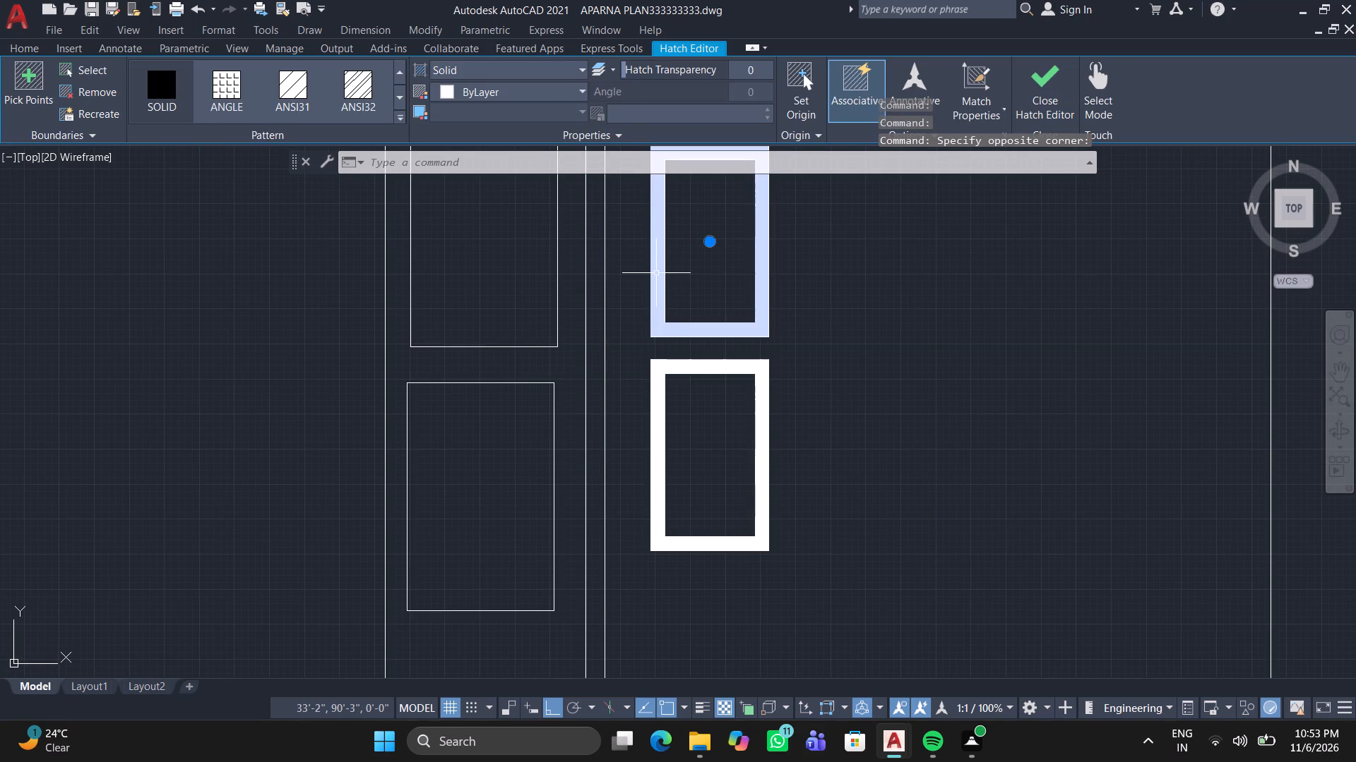
key(Delete)
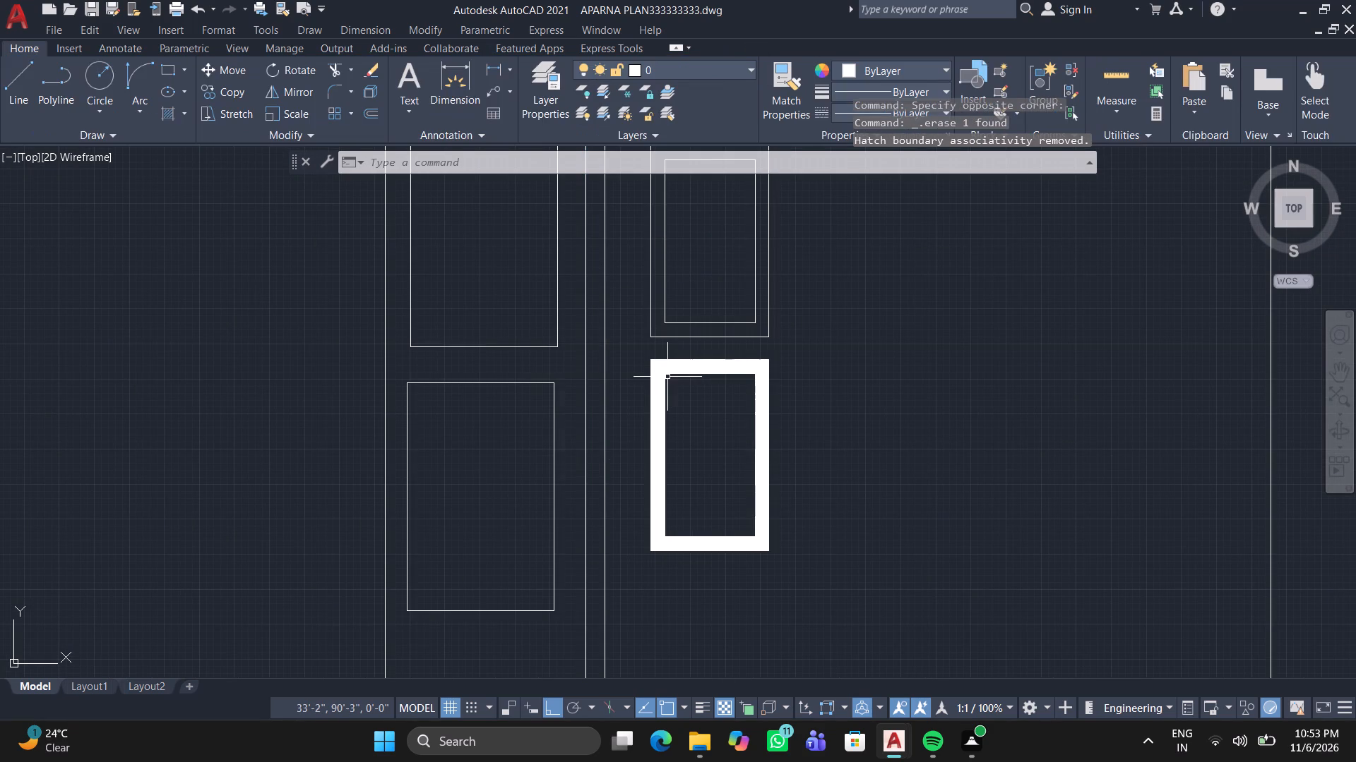
click(668, 373)
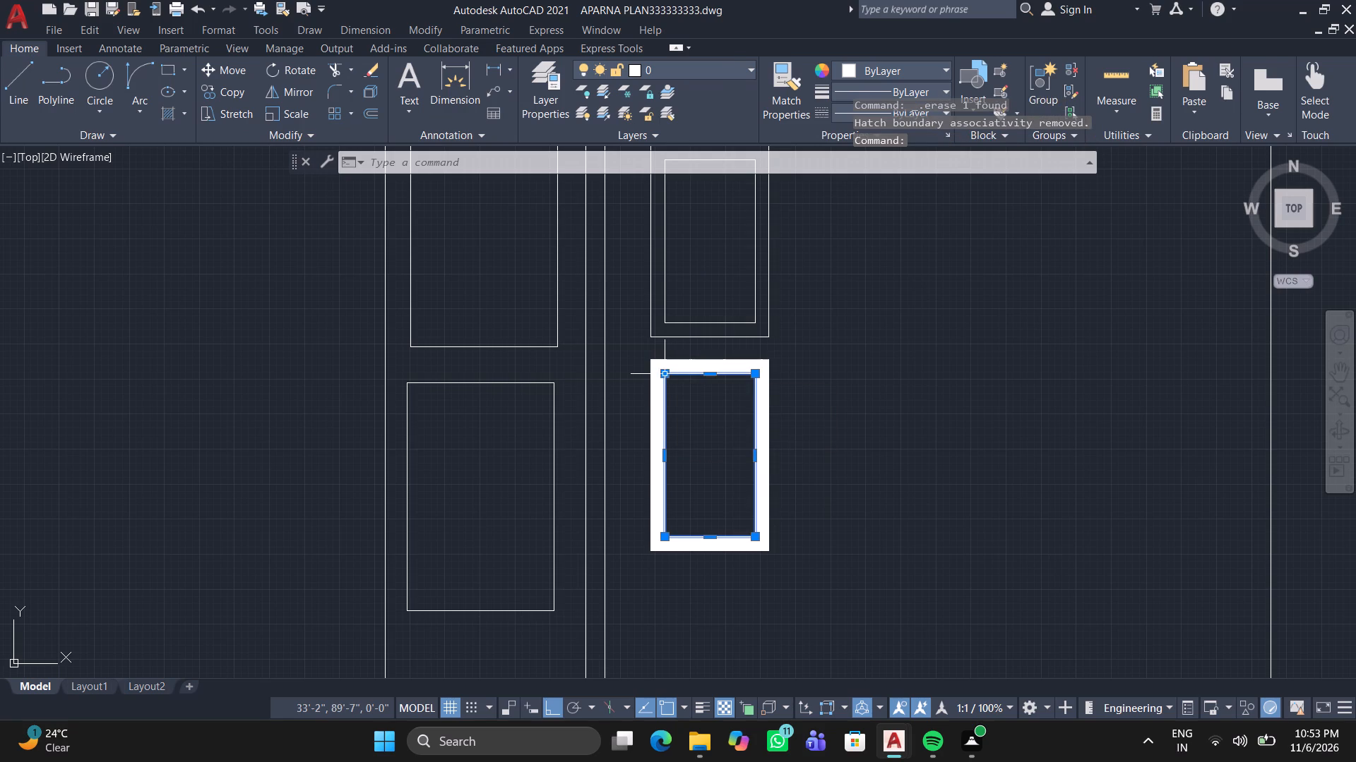
click(658, 369)
key(Delete)
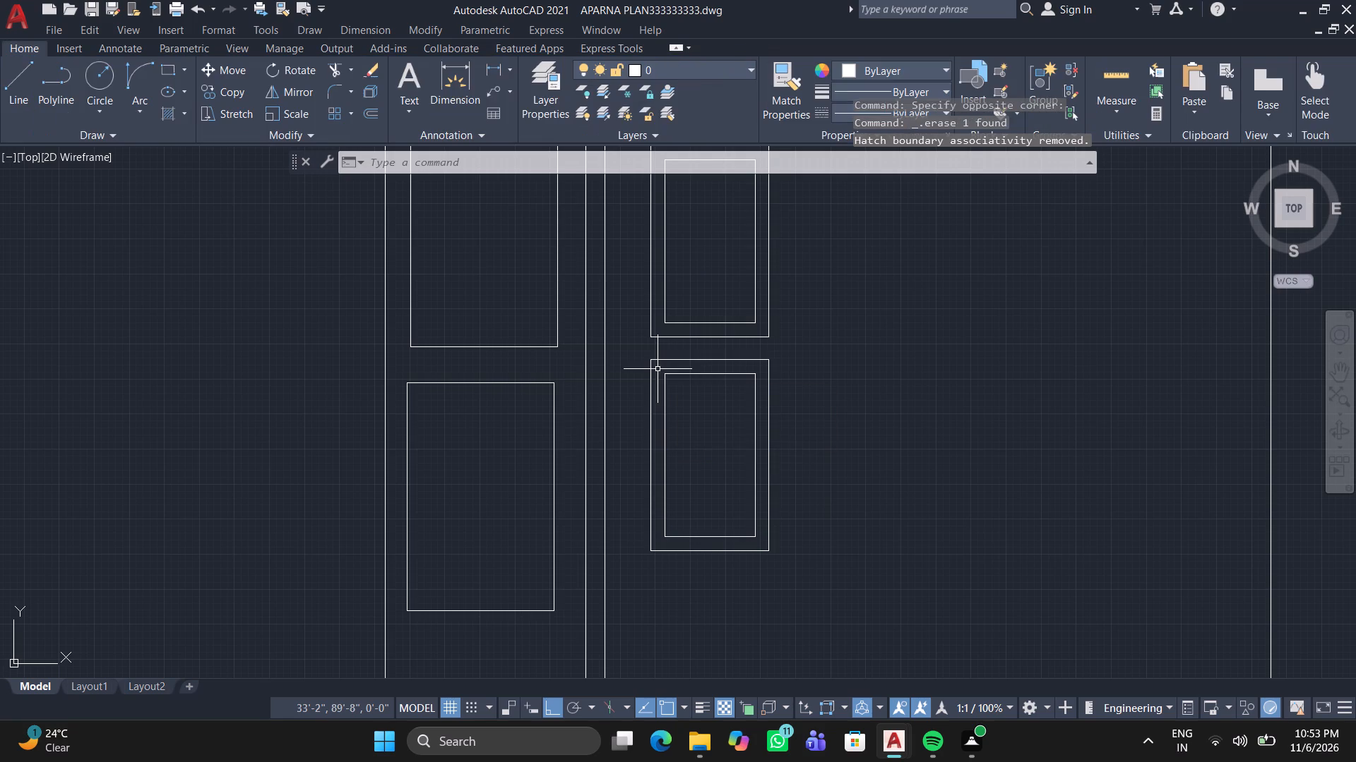
Trim away all four sides of the lower large pillow rectangle on the loose bed drawing.
scroll(697, 441, down, 3)
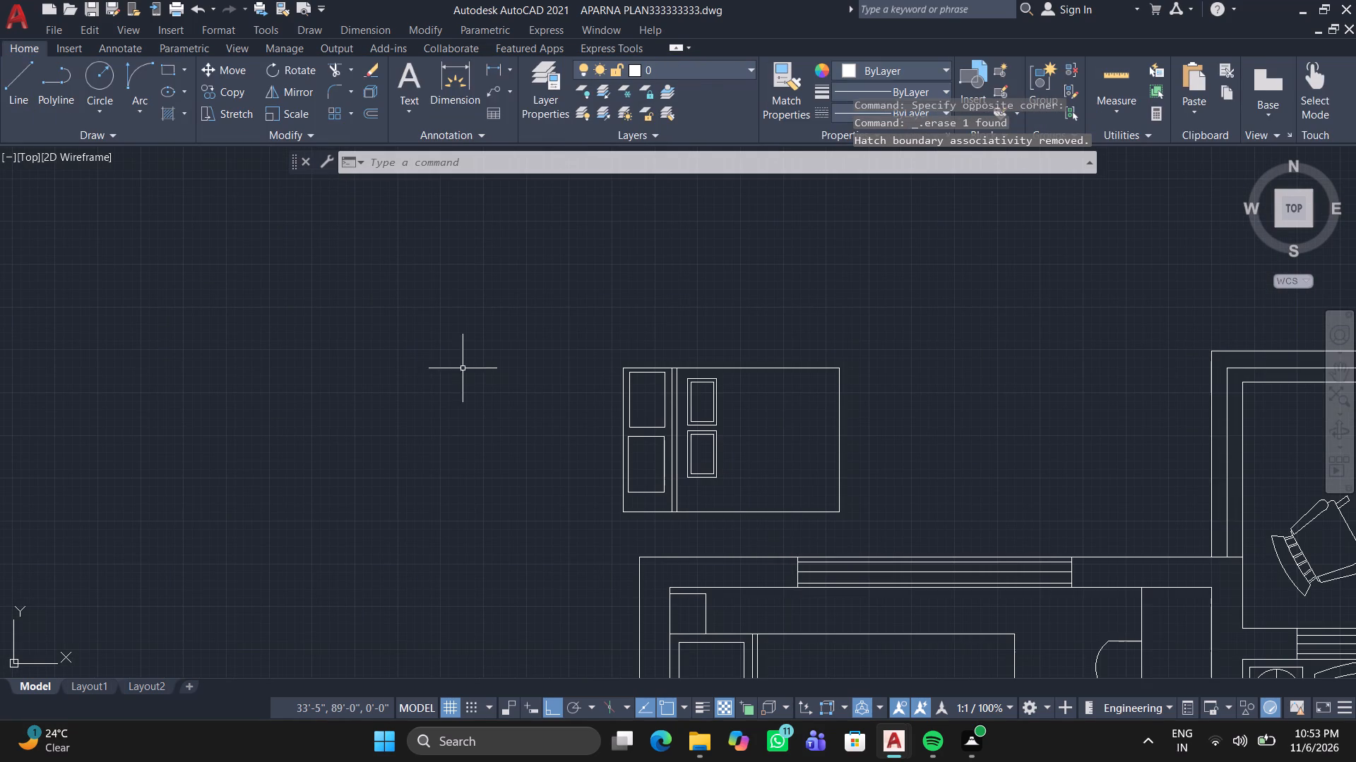
click(330, 65)
scroll(644, 453, up, 2)
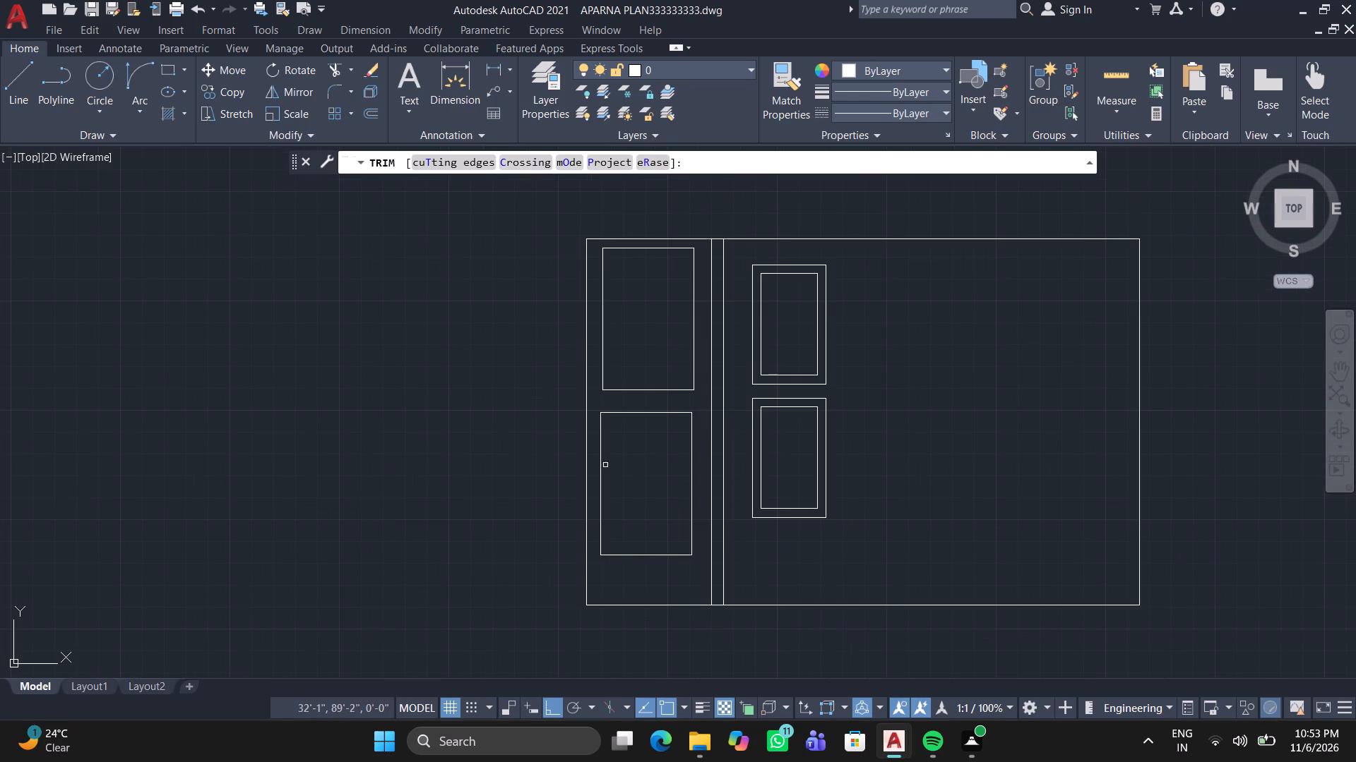
click(596, 469)
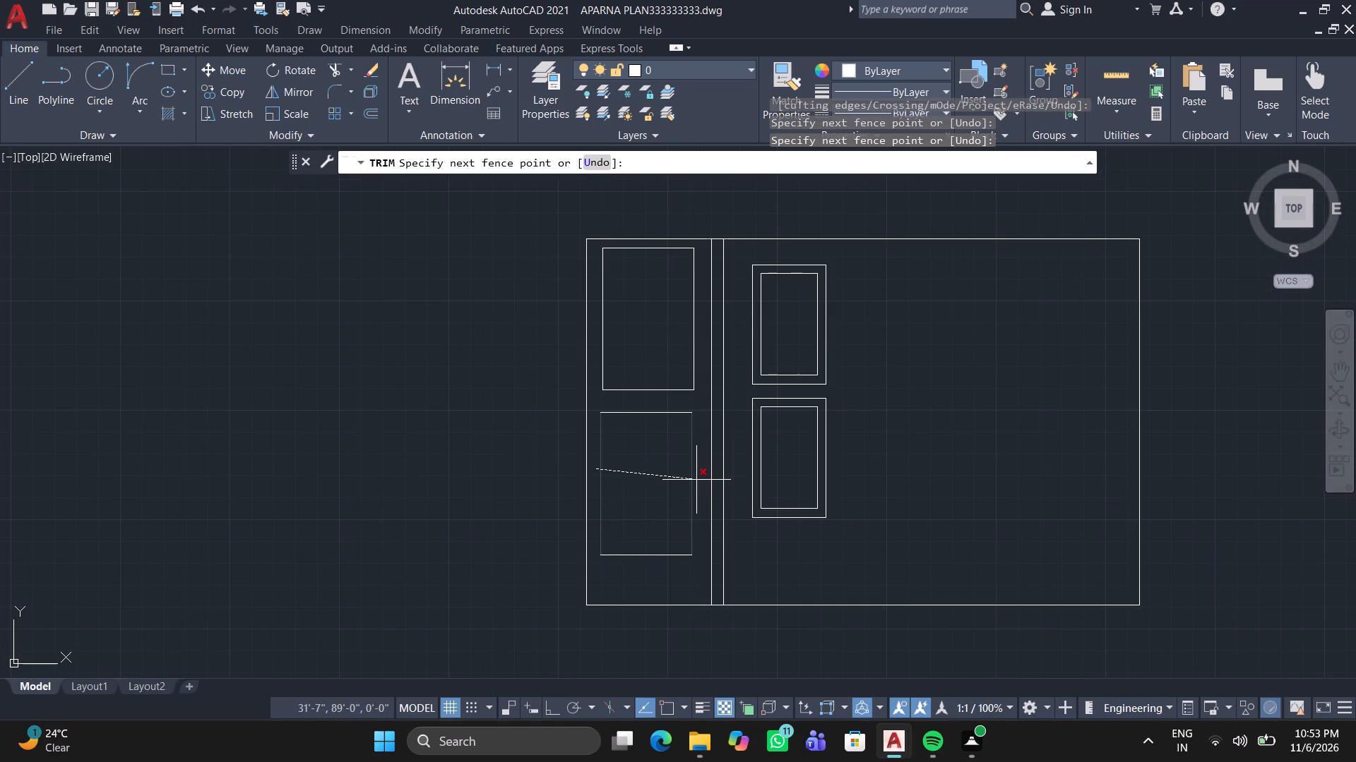
click(696, 480)
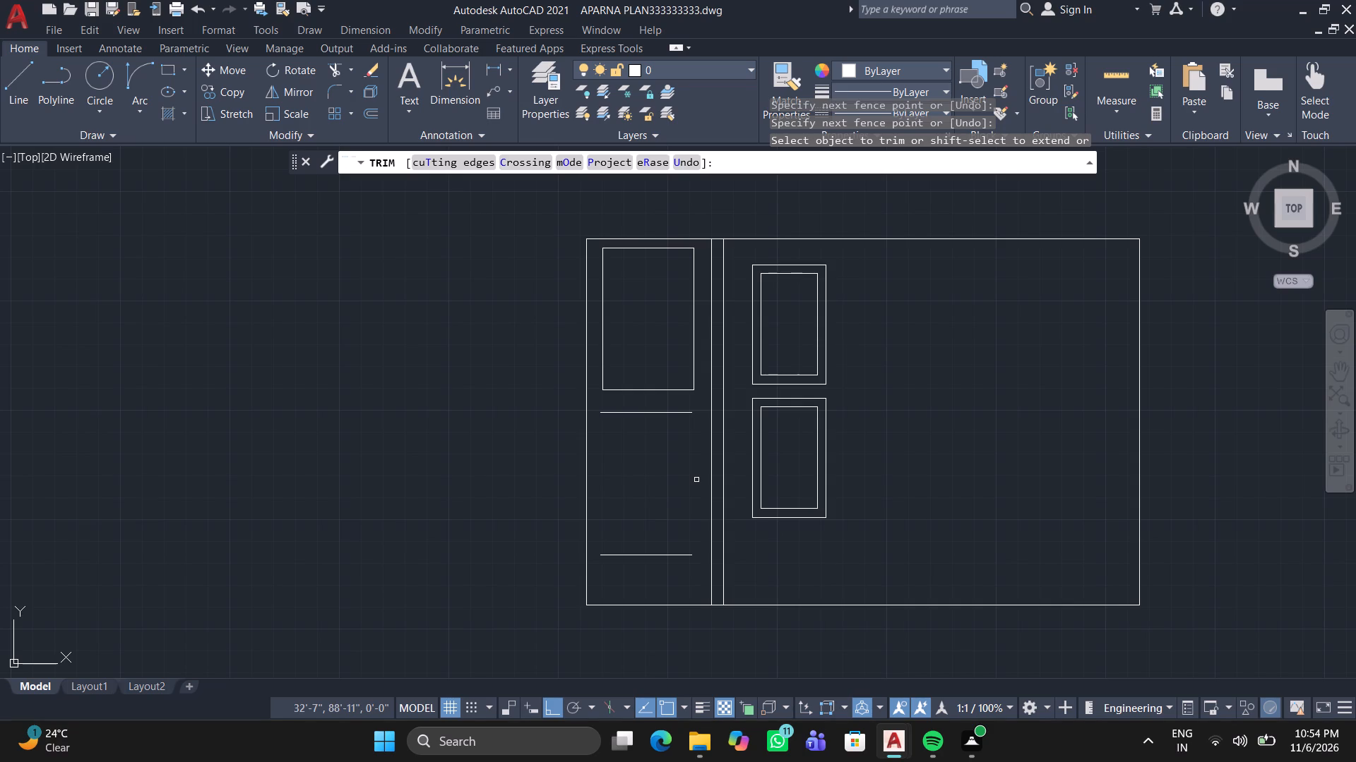
double_click(629, 559)
double_click(634, 530)
click(633, 411)
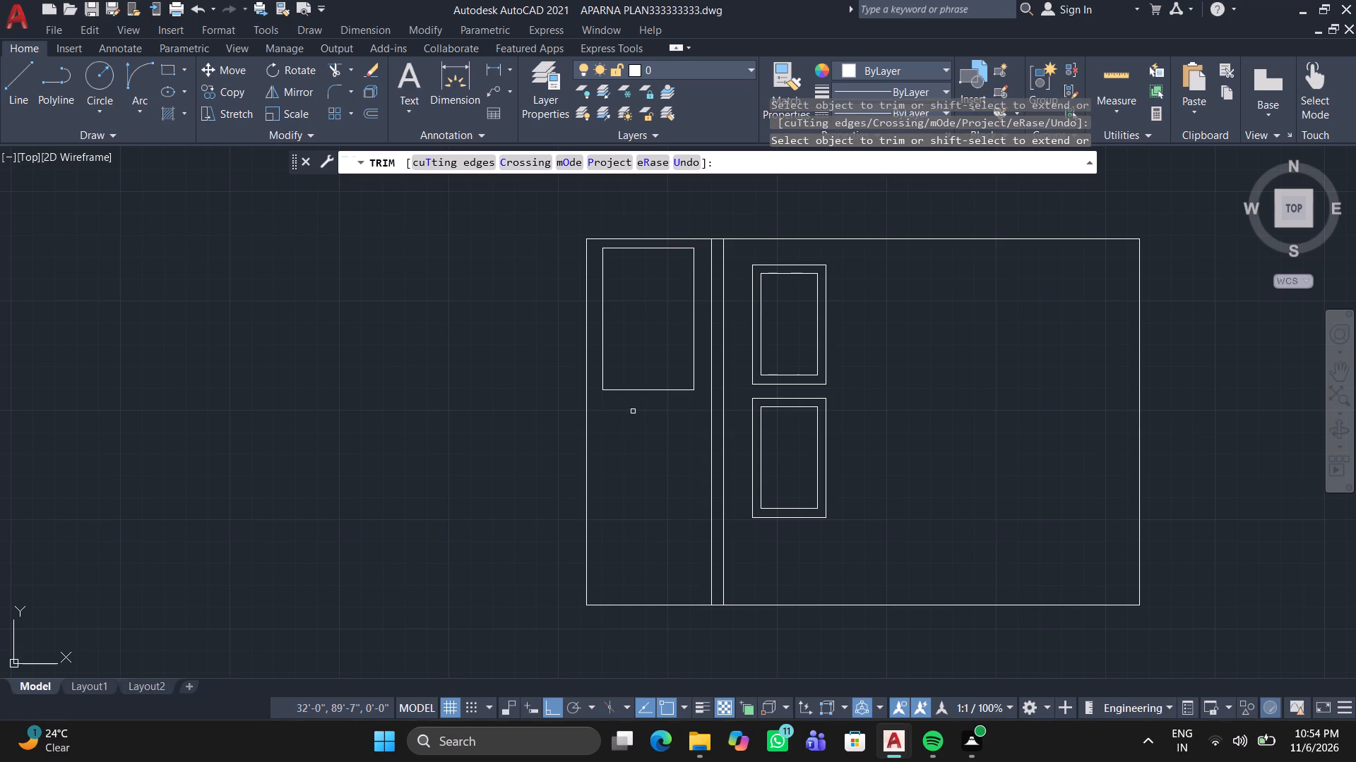
Remove the upper large pillow rectangle by trimming its horizontal sides and deleting its two remaining vertical sides.
click(633, 409)
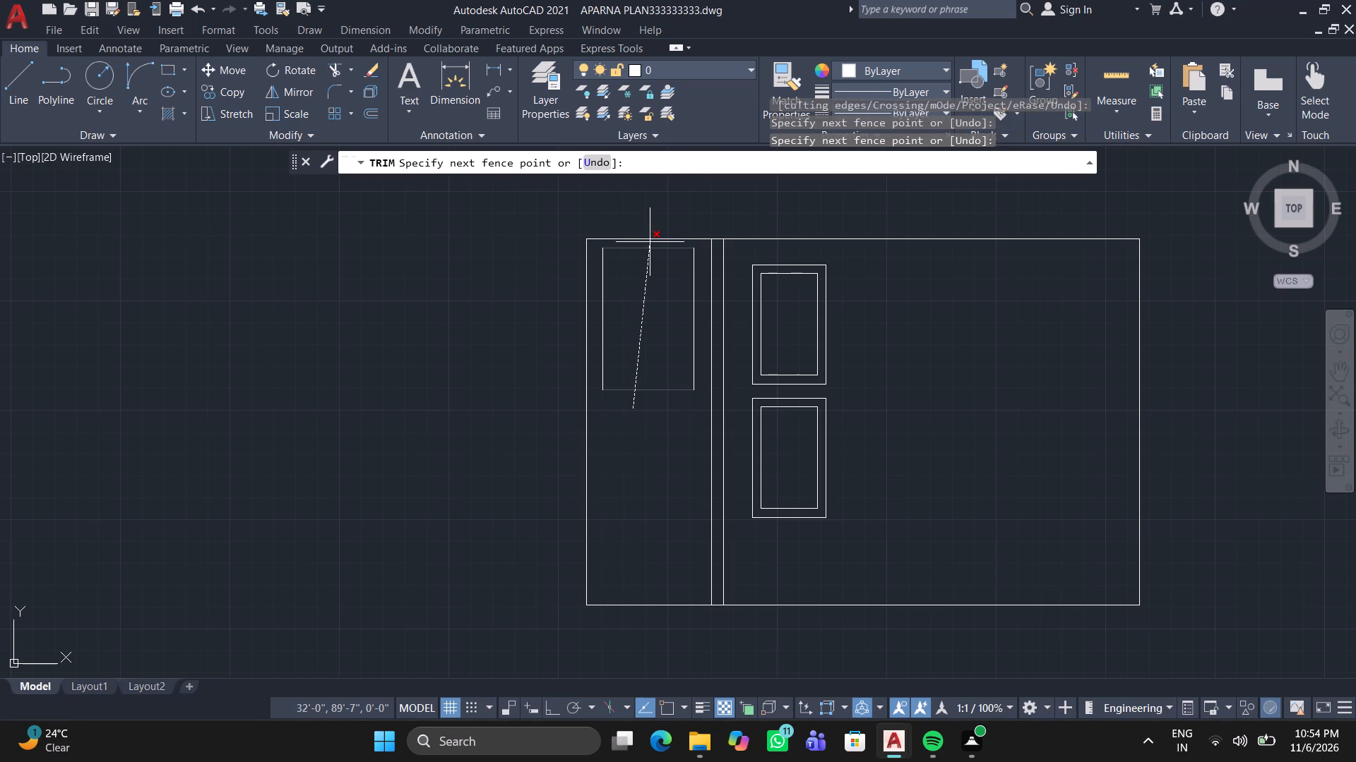
click(650, 243)
middle_drag(638, 293, 646, 402)
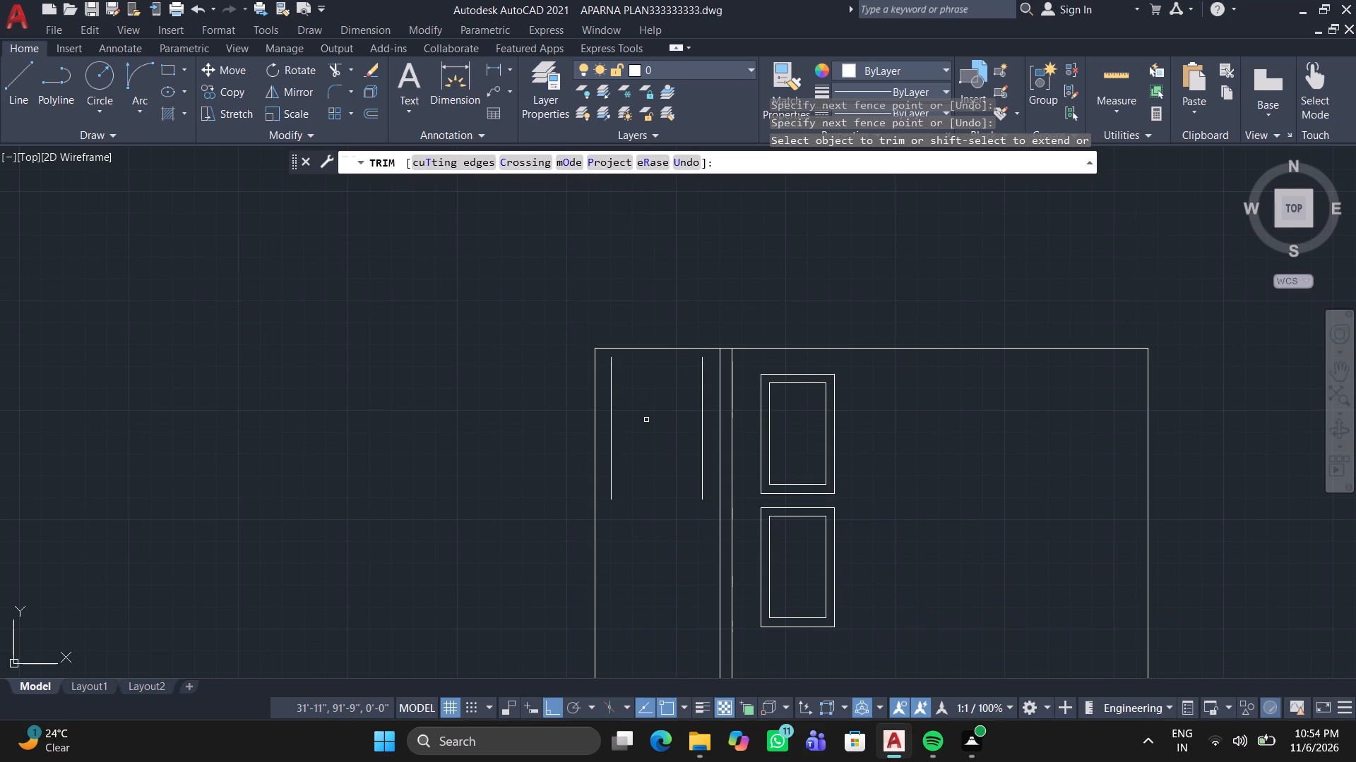
key(space)
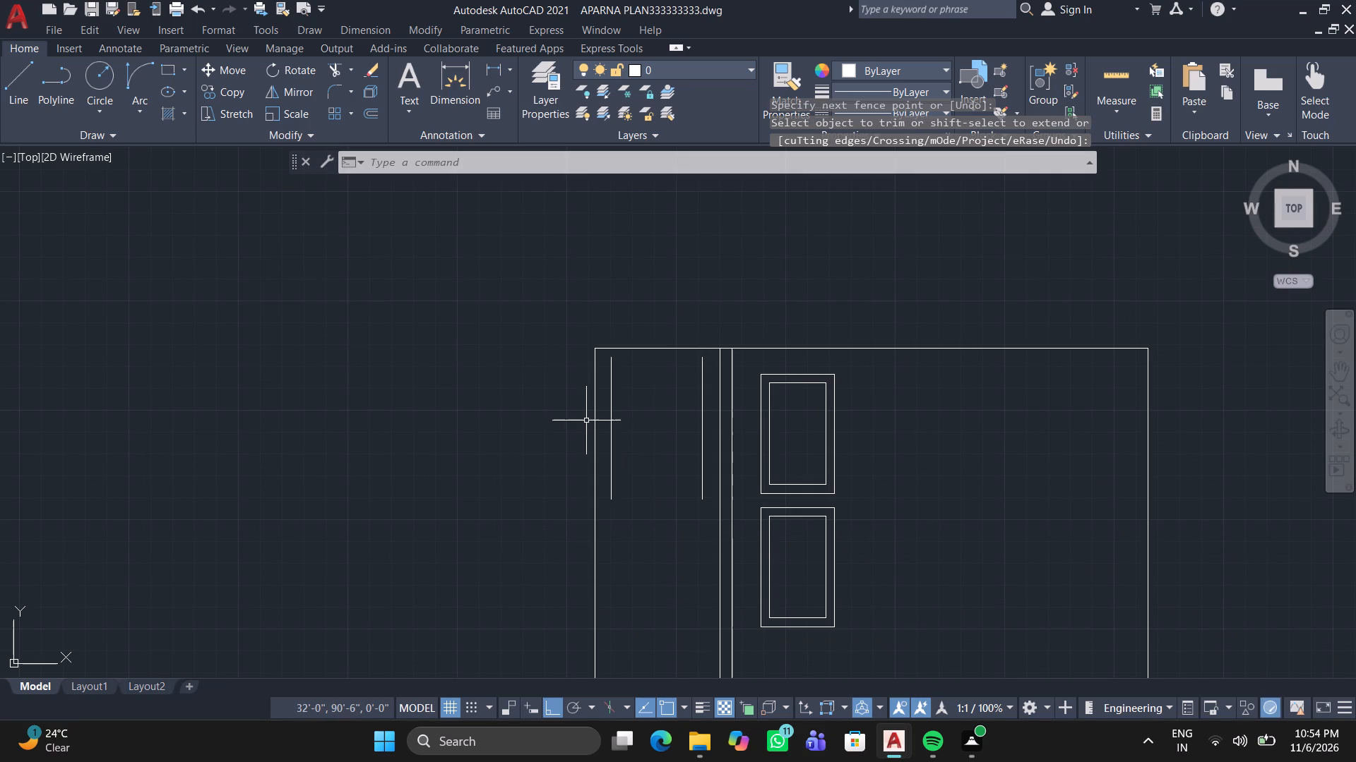
click(612, 400)
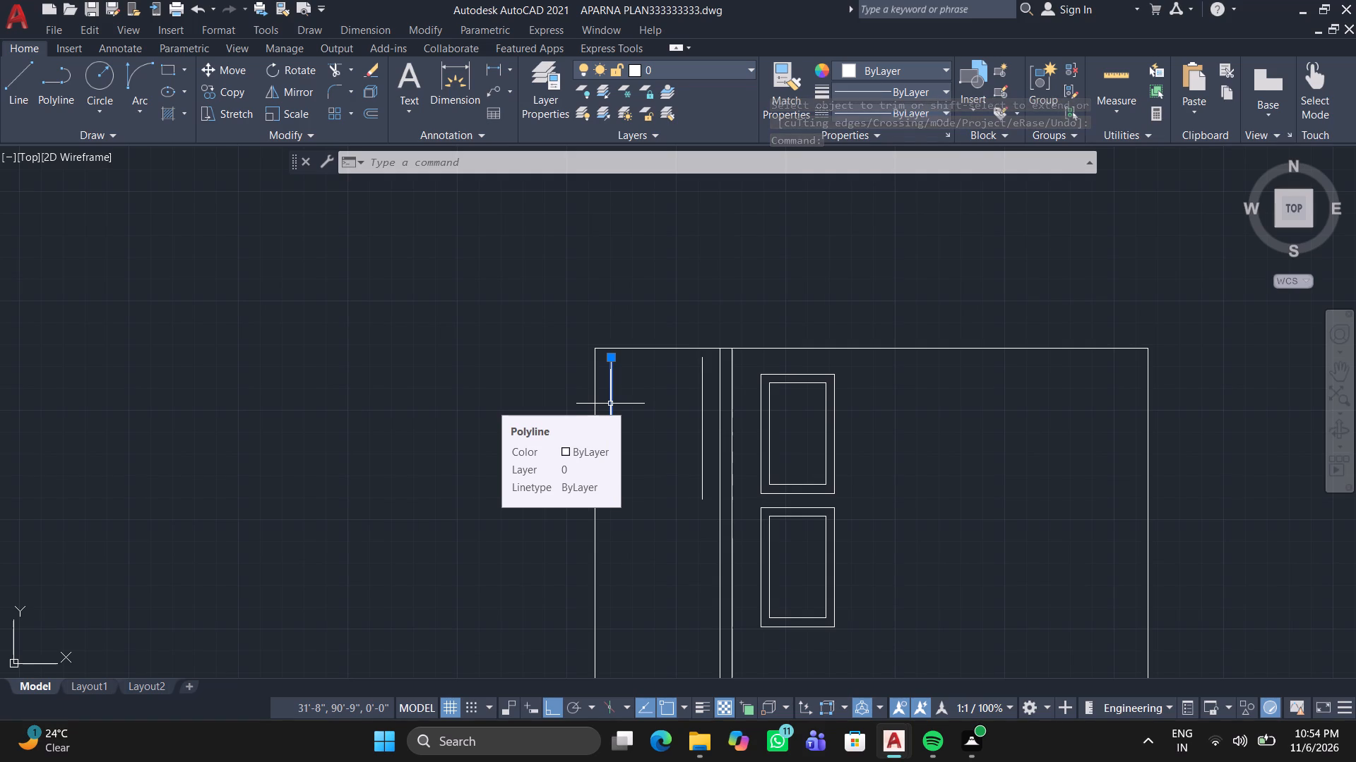
key(Delete)
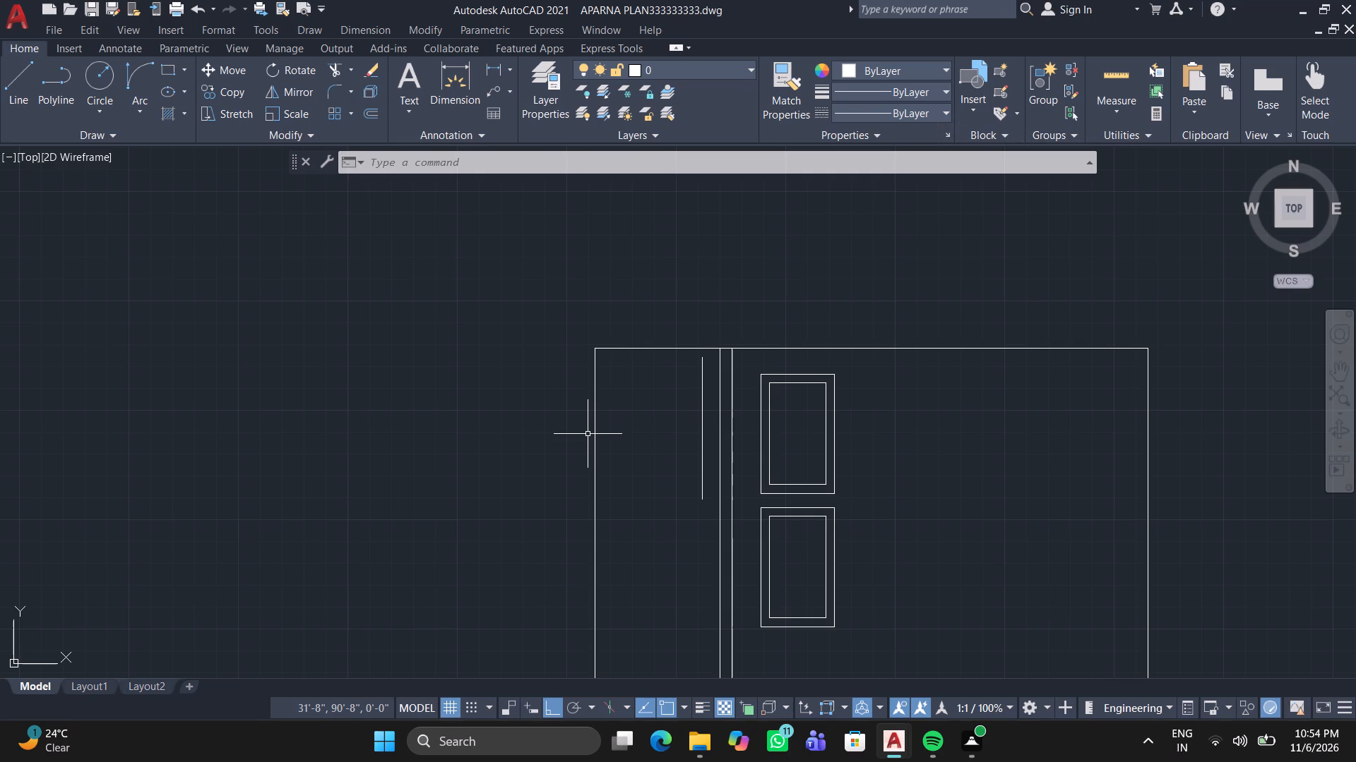
double_click(706, 429)
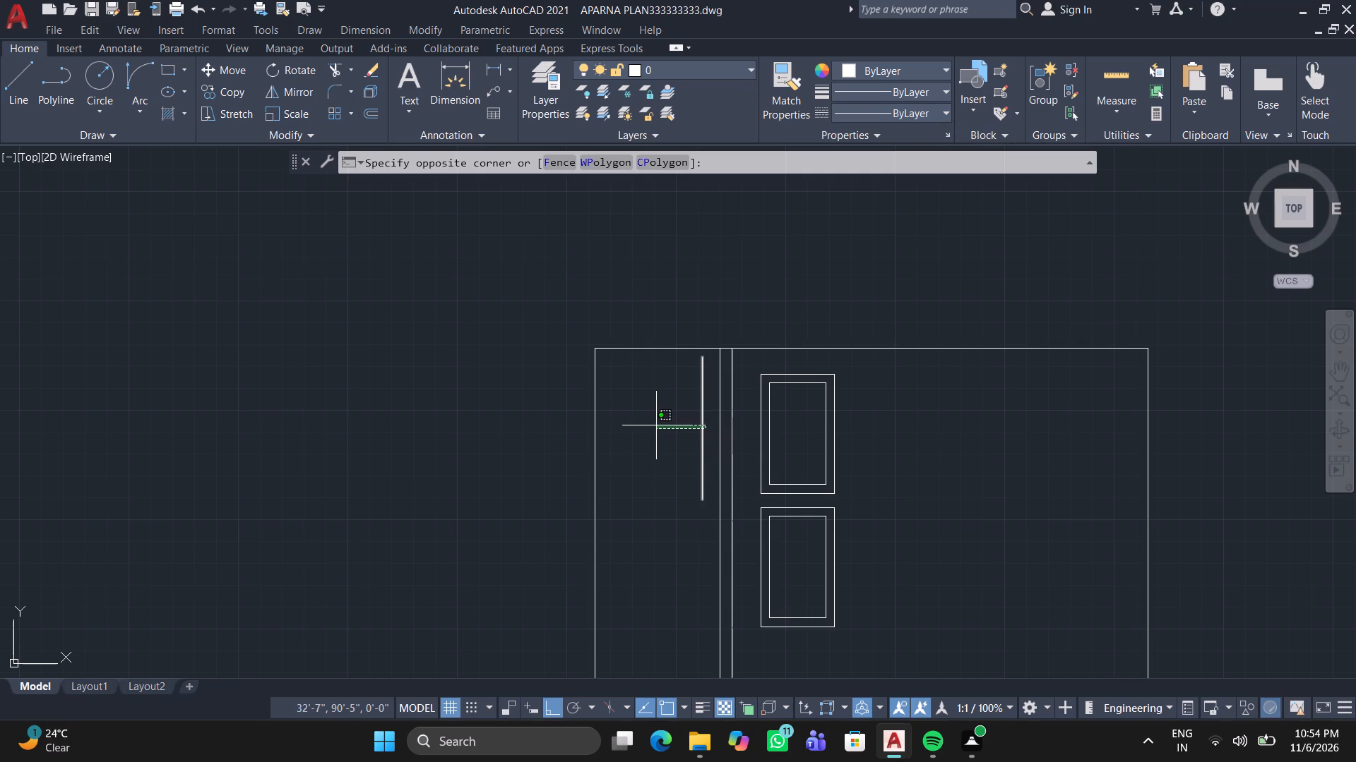
click(656, 425)
key(Delete)
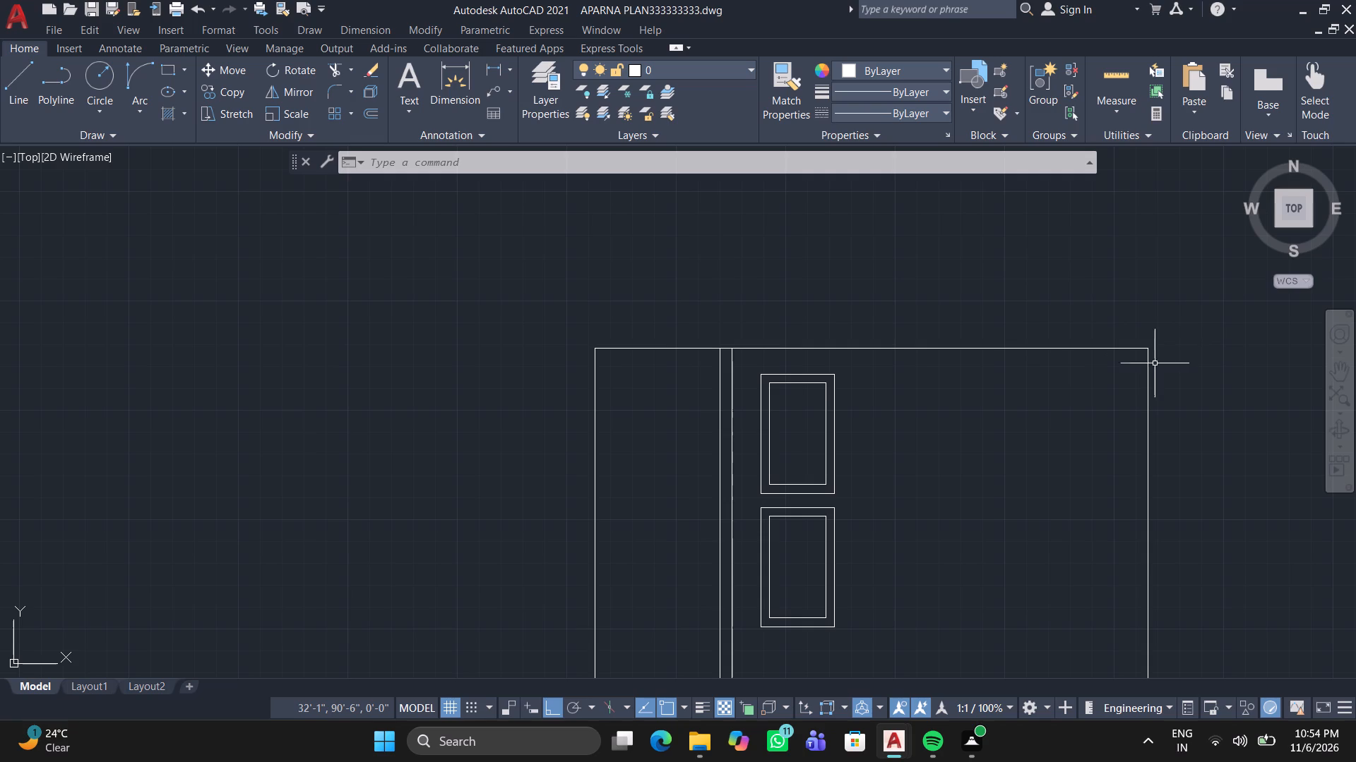
Delete the pair of vertical lines running the full height of the loose bed outline.
middle_drag(1118, 404, 1096, 303)
middle_click(1096, 303)
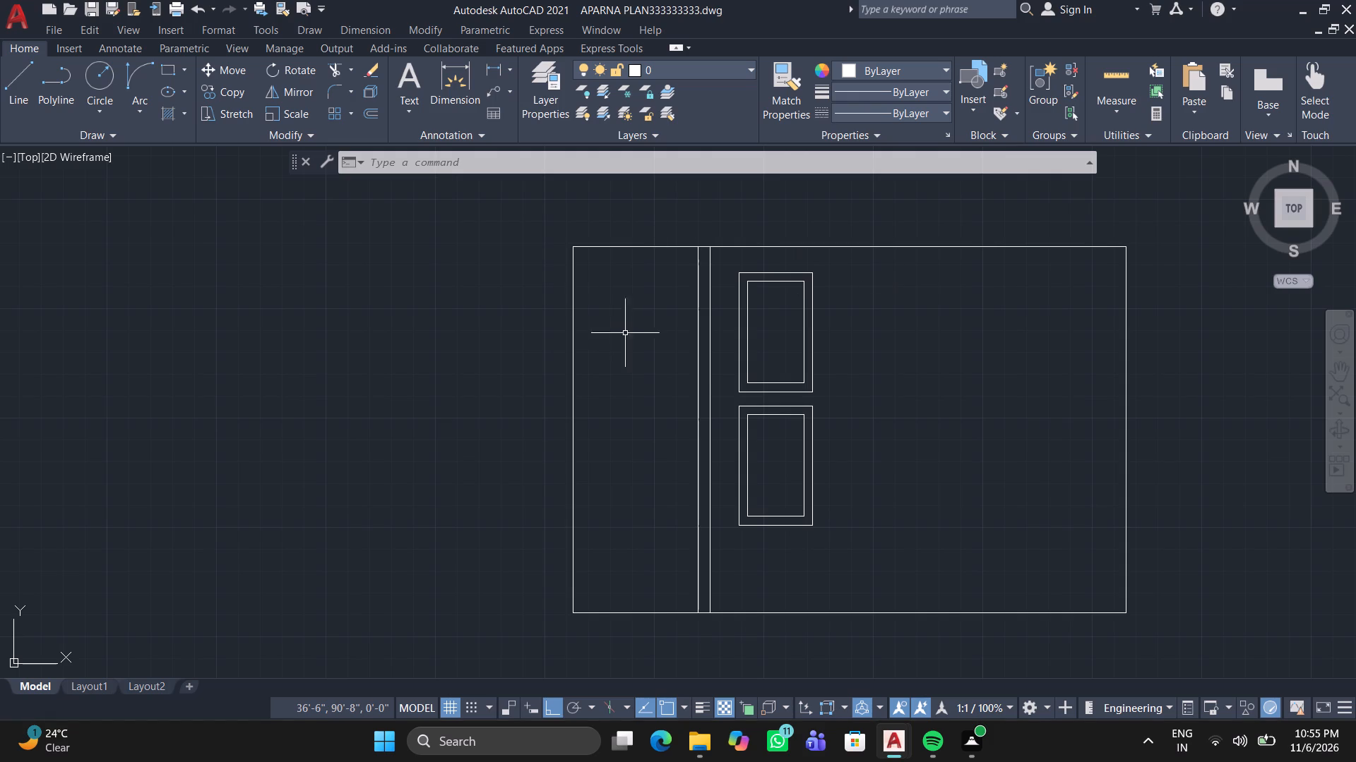
middle_drag(701, 351, 585, 341)
middle_click(585, 341)
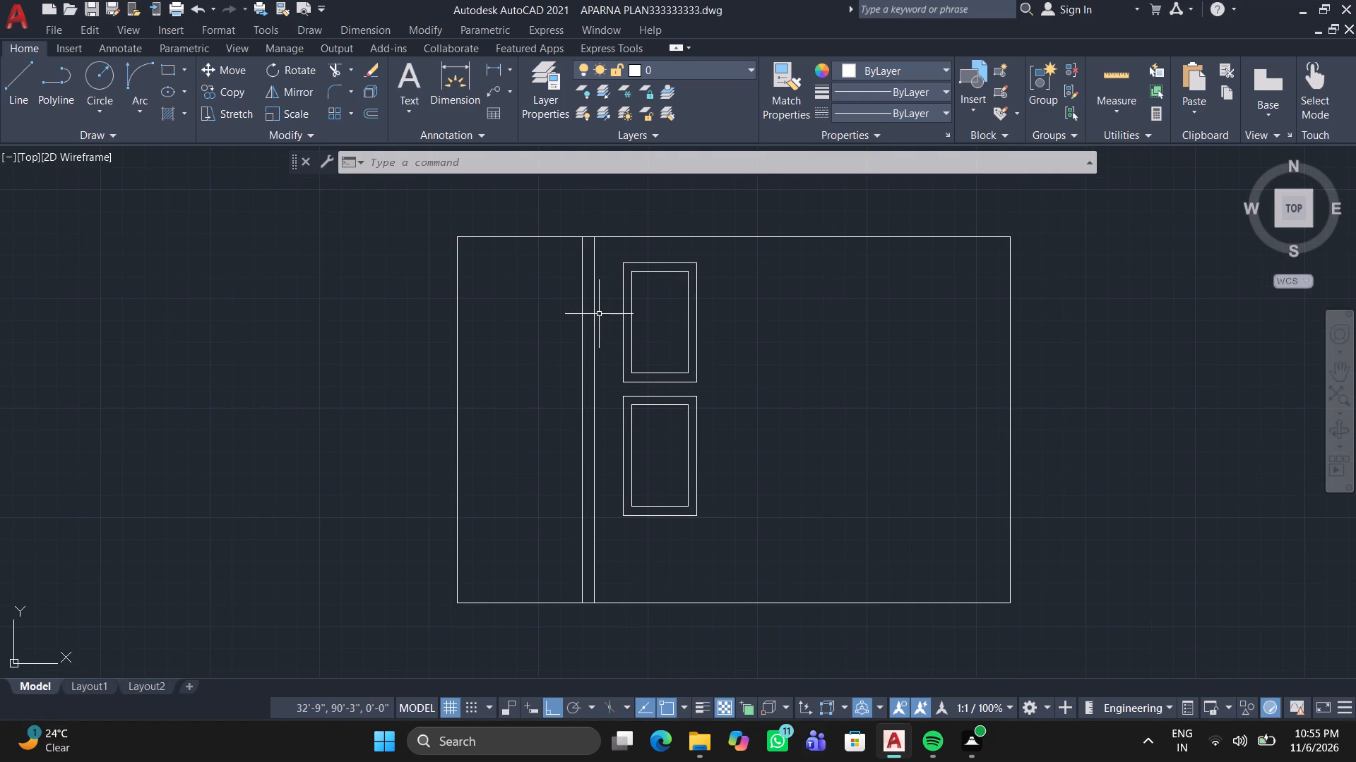
click(599, 314)
click(553, 322)
key(Delete)
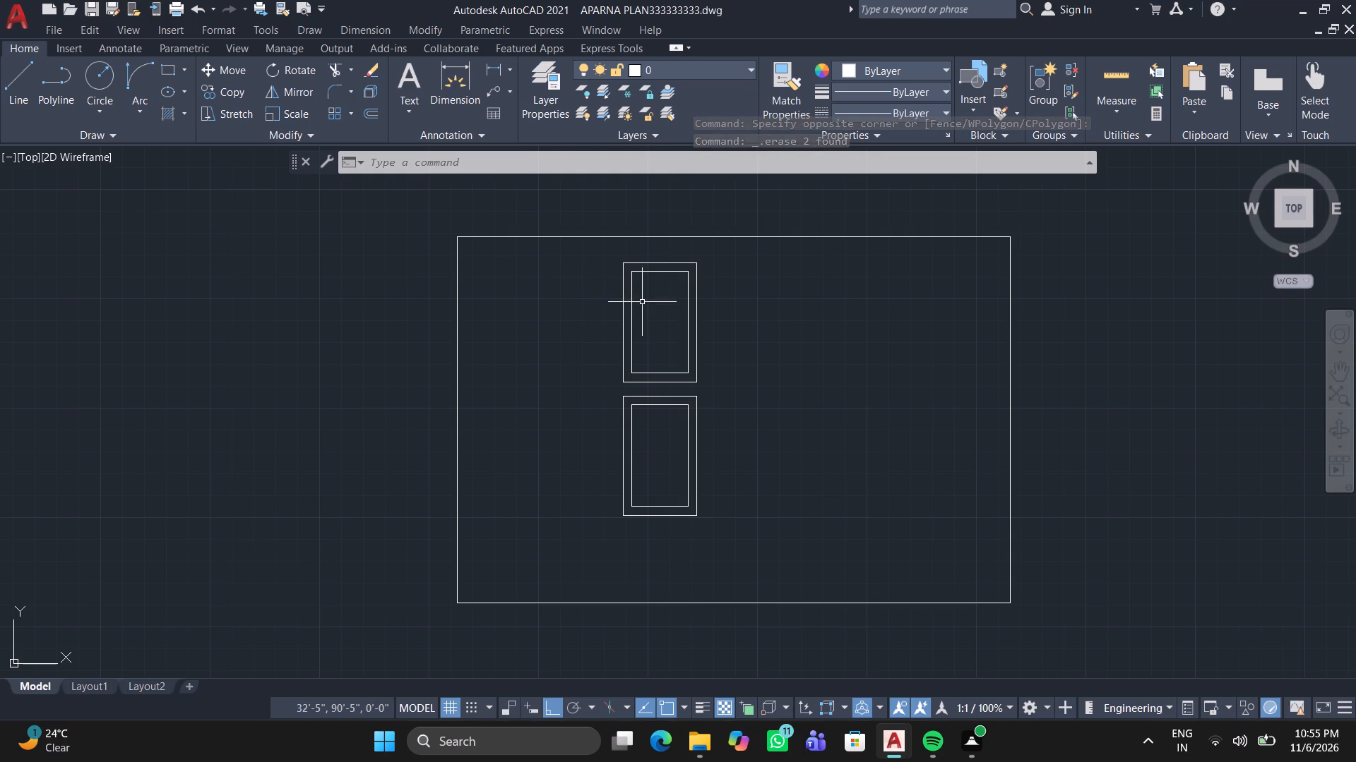
Trim away the vertical sides of the upper small double frame inside the loose bed outline.
click(331, 67)
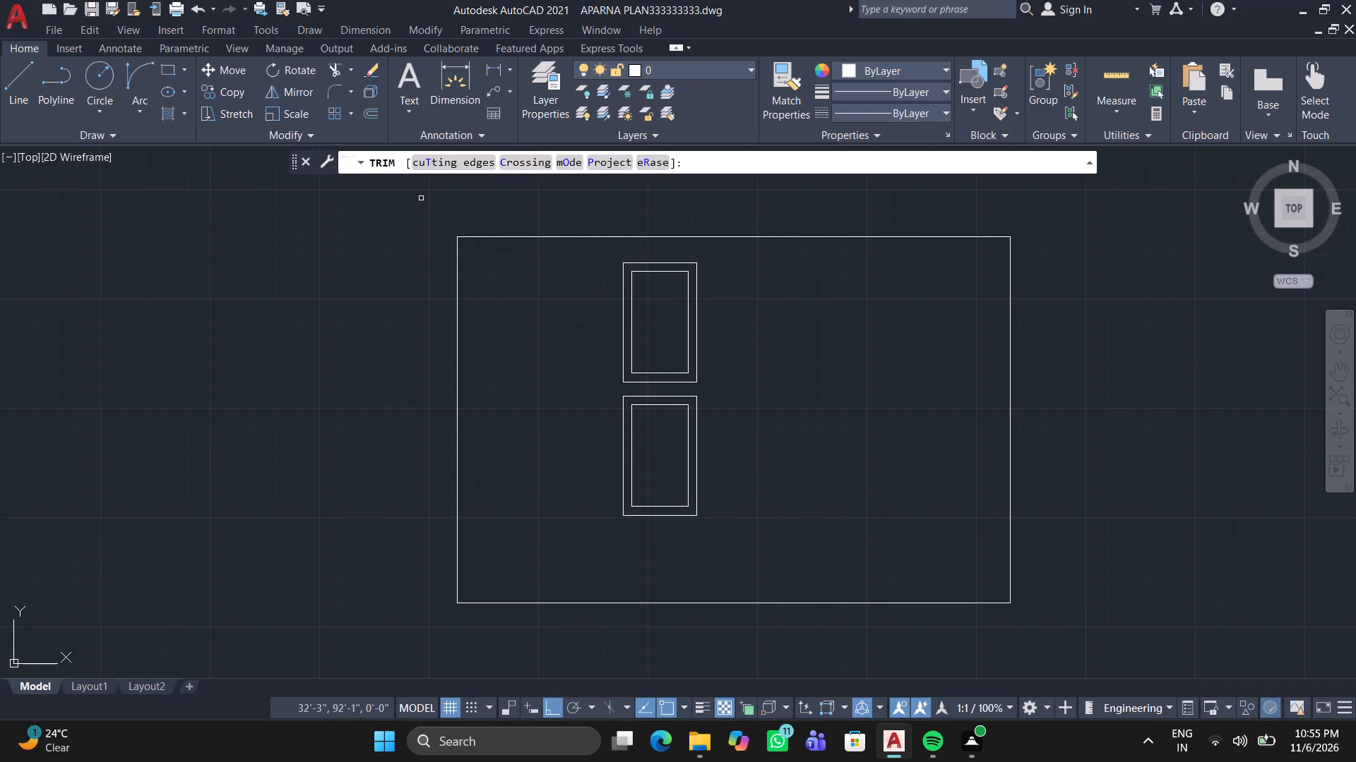
click(596, 343)
click(634, 344)
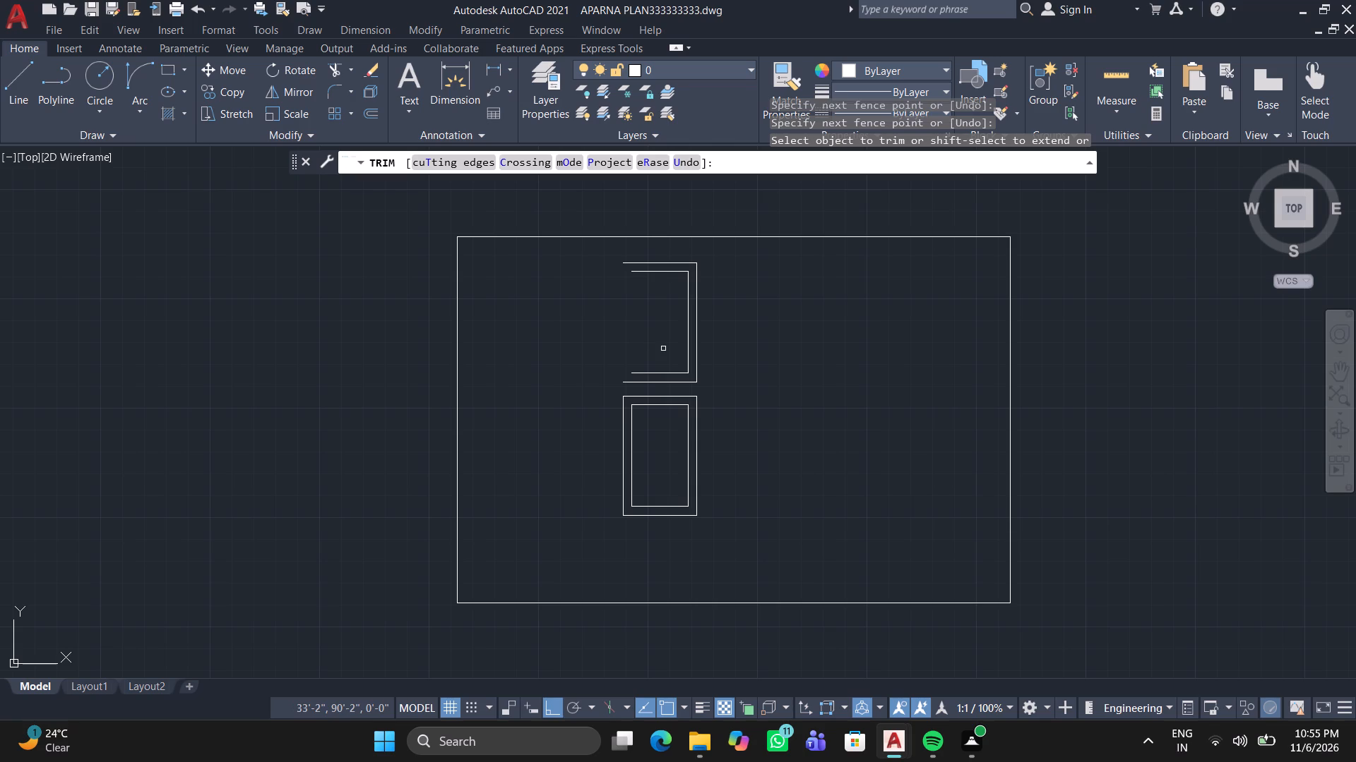
click(669, 352)
click(765, 332)
key(space)
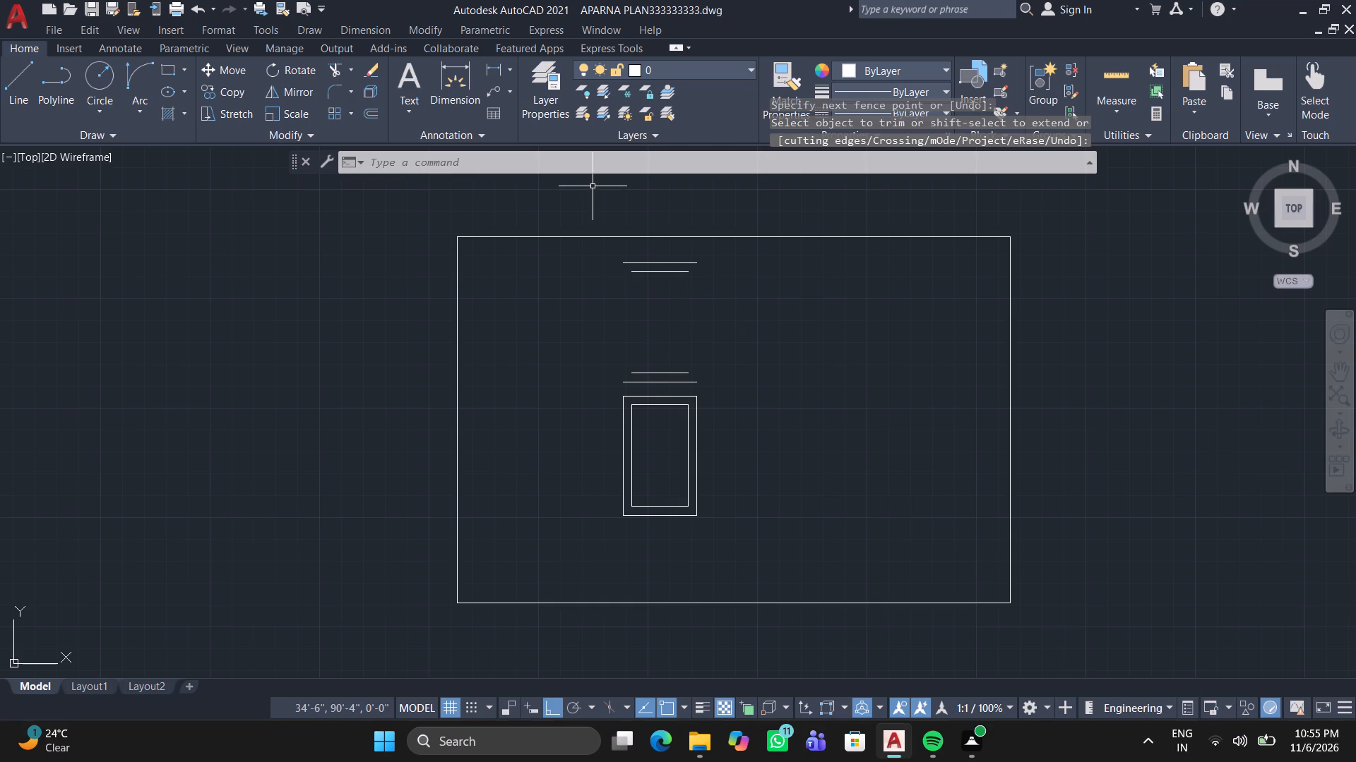
Delete the upper frame's leftover horizontal lines and the whole lower small double frame, leaving only the bed's outer rectangle.
click(629, 264)
key(Delete)
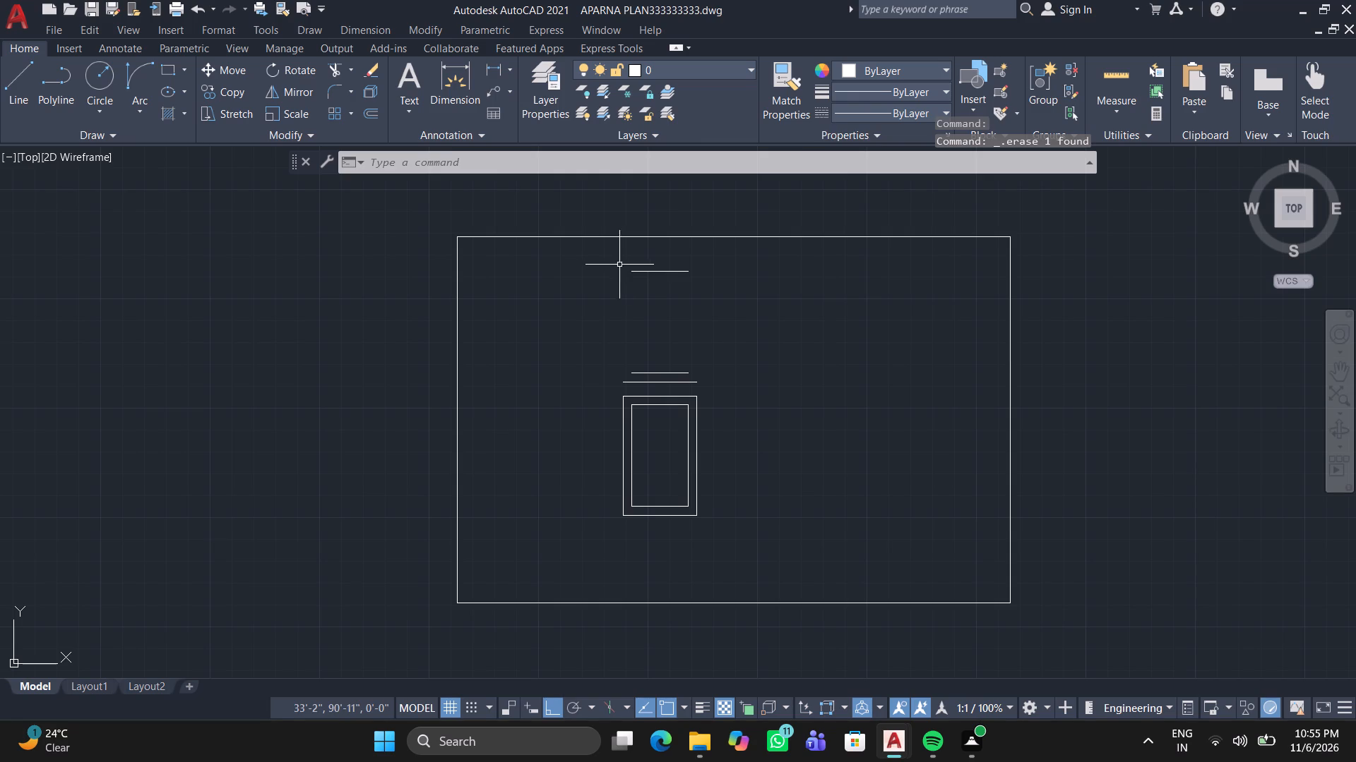
drag(616, 263, 622, 269)
click(623, 269)
double_click(606, 251)
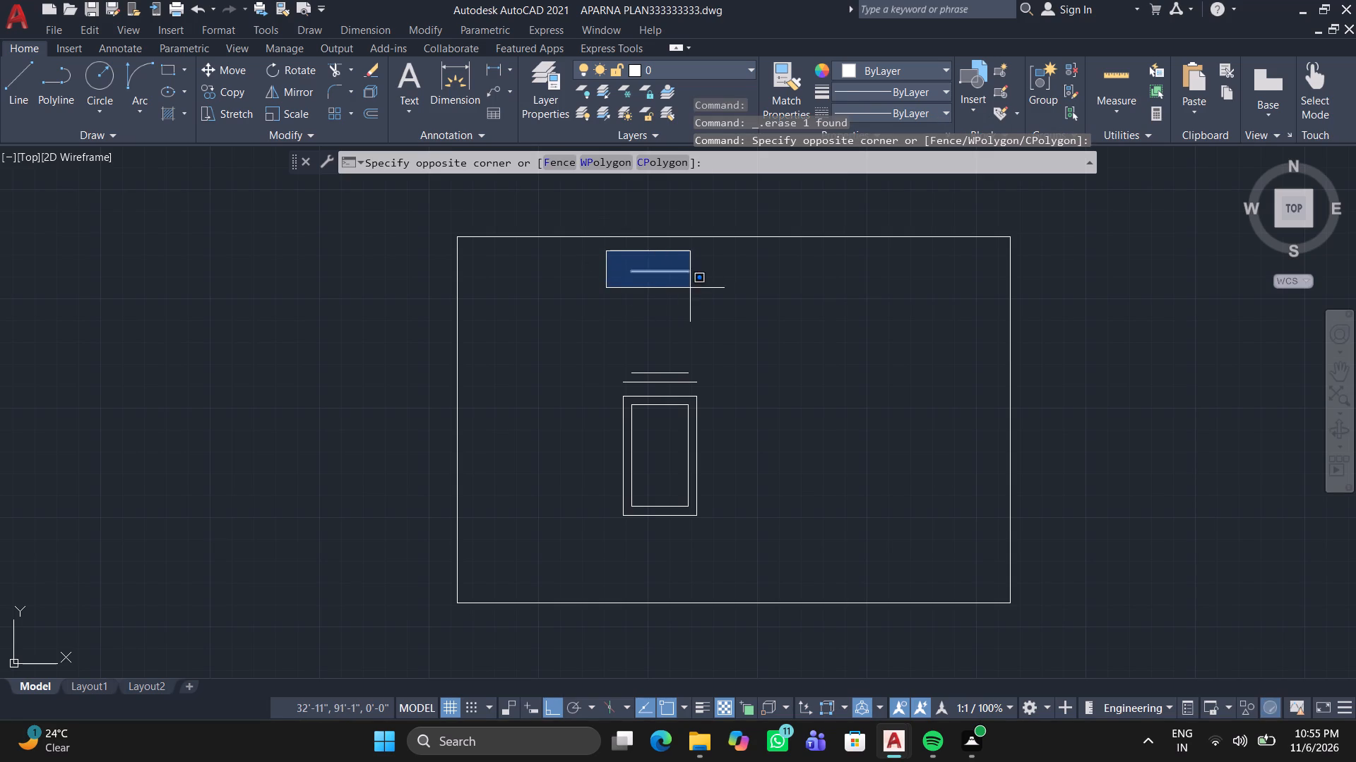
click(690, 288)
key(Delete)
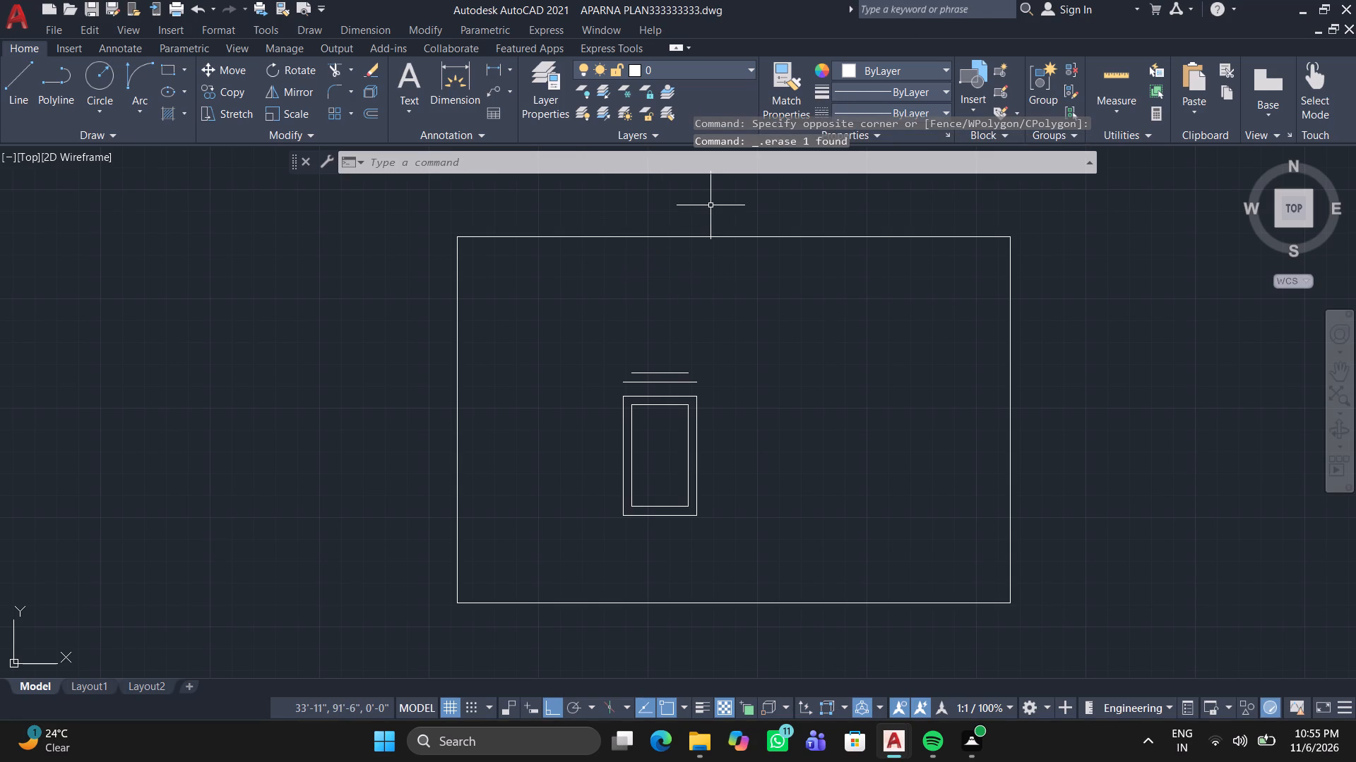
click(573, 332)
click(740, 541)
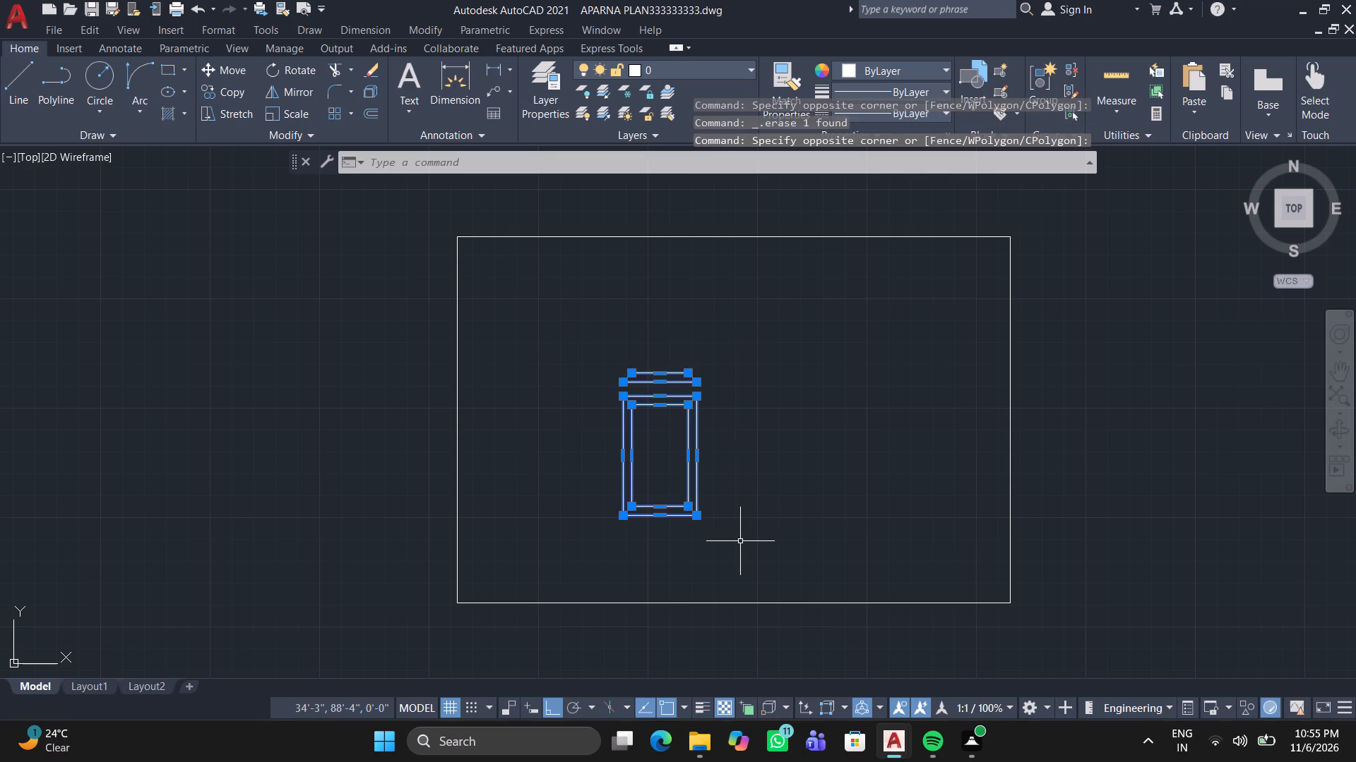
key(Delete)
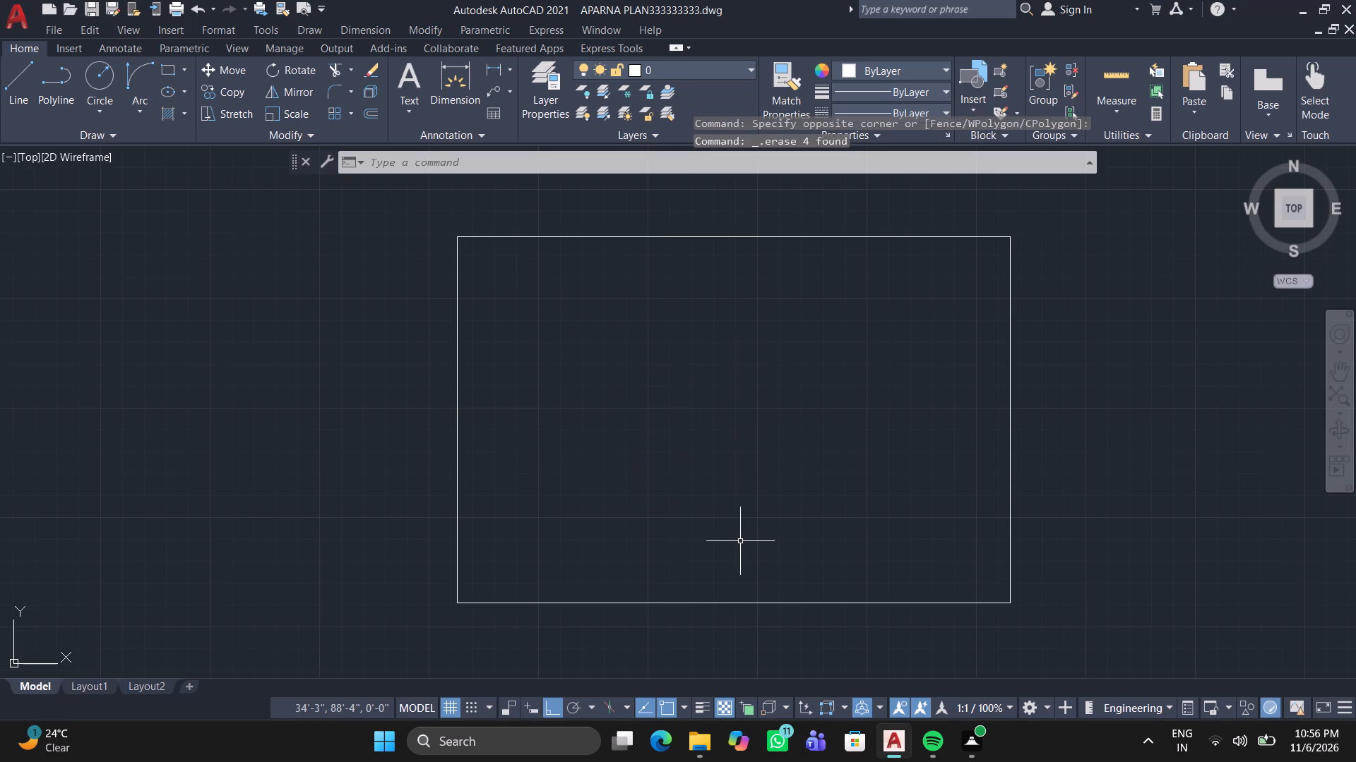
Draw a horizontal line about 5'-3" long across the empty rectangle, joining the midpoints of its two vertical sides.
click(31, 64)
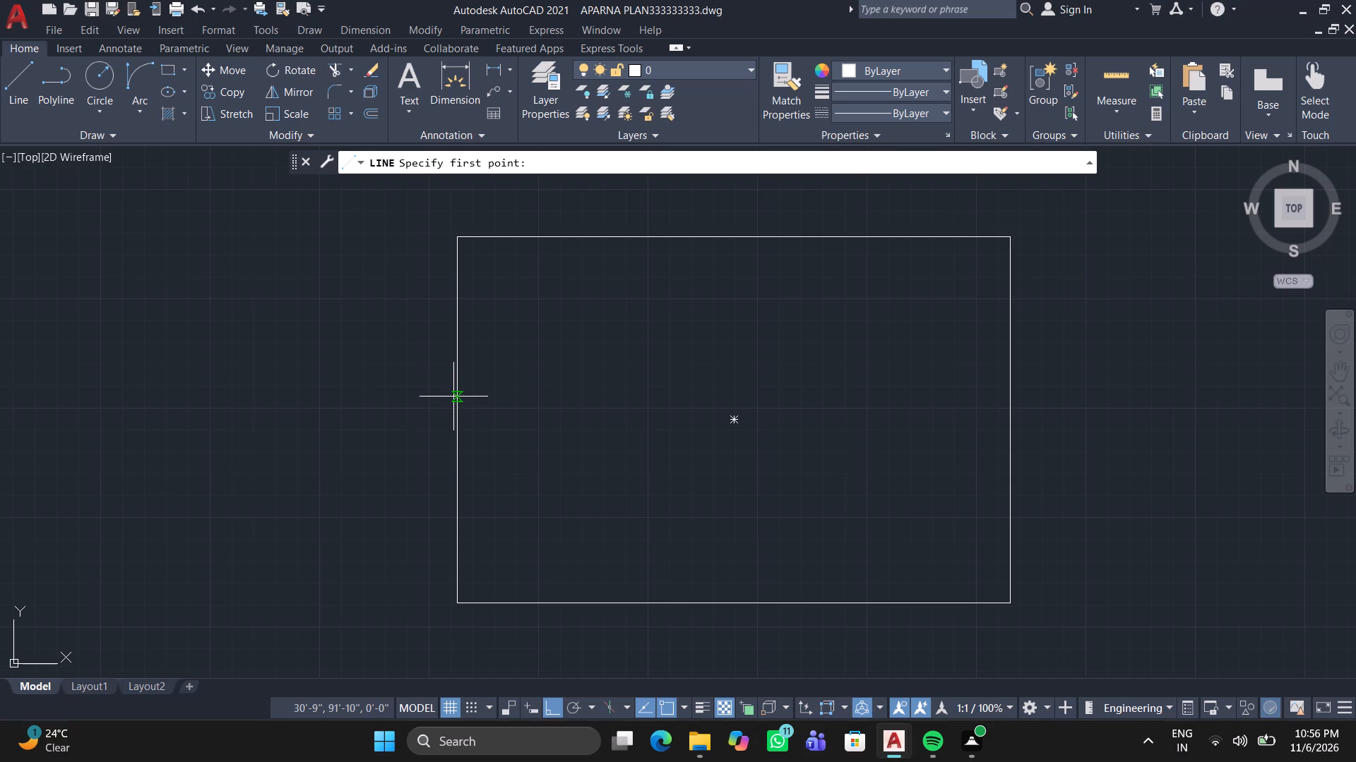
click(459, 420)
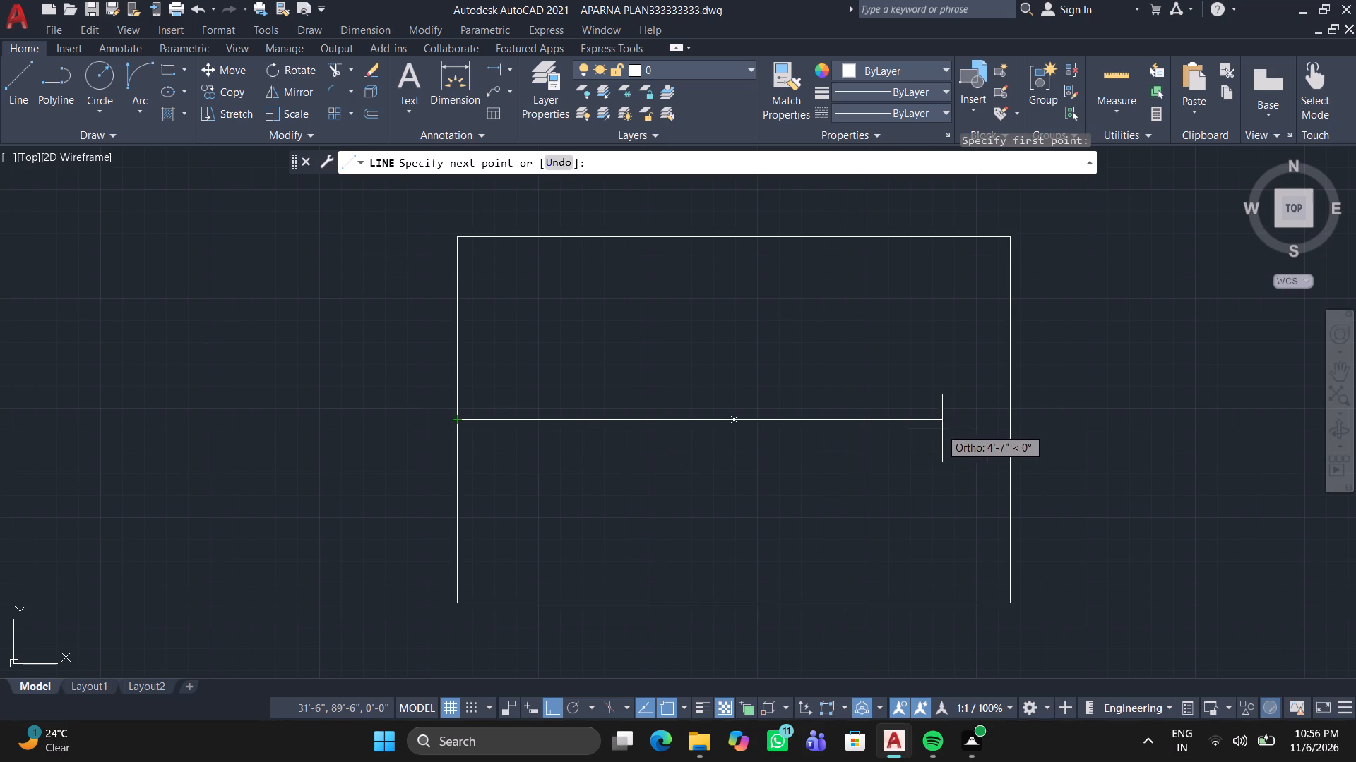
click(1010, 421)
right_click(1010, 421)
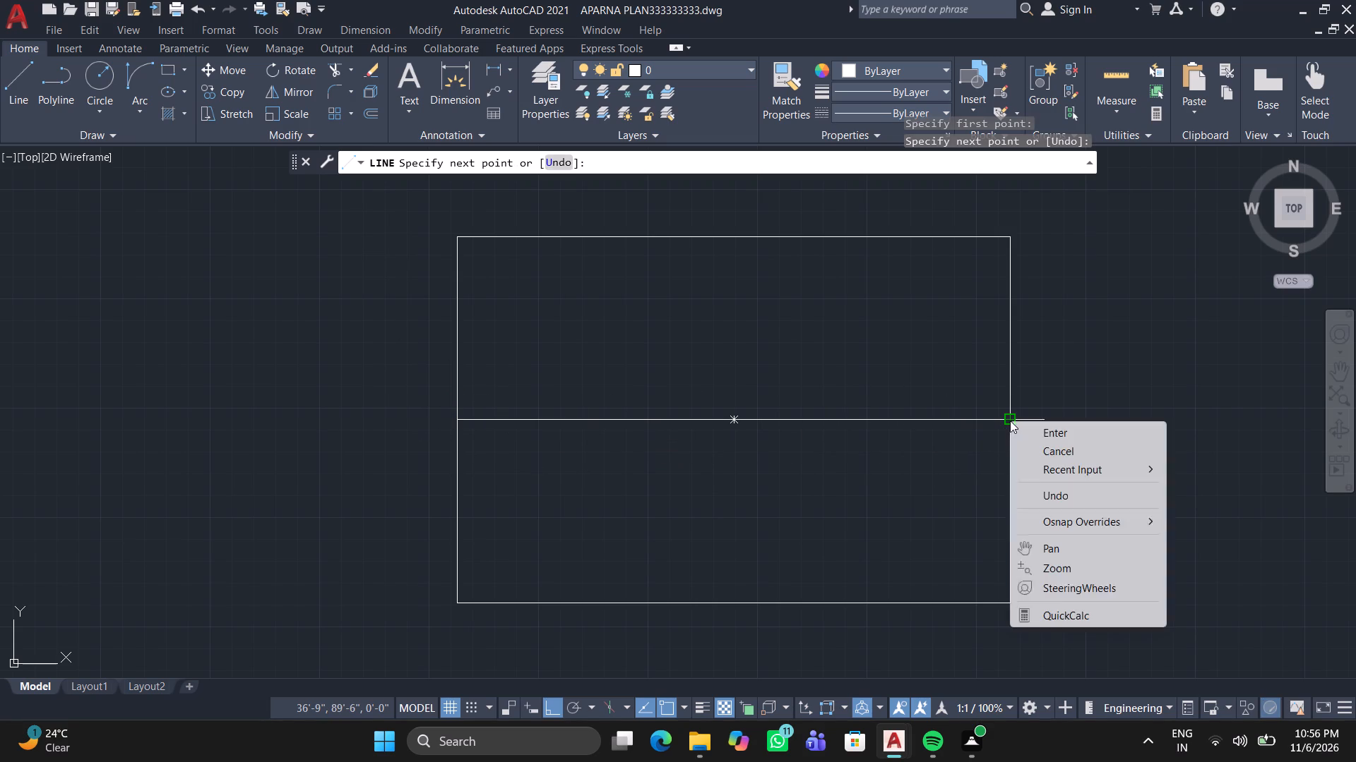
click(1013, 425)
Draw a three-sided line outline about 7'-5" wide above BED ROOM 1's top window, starting and ending on the outer wall line.
scroll(692, 368, down, 4)
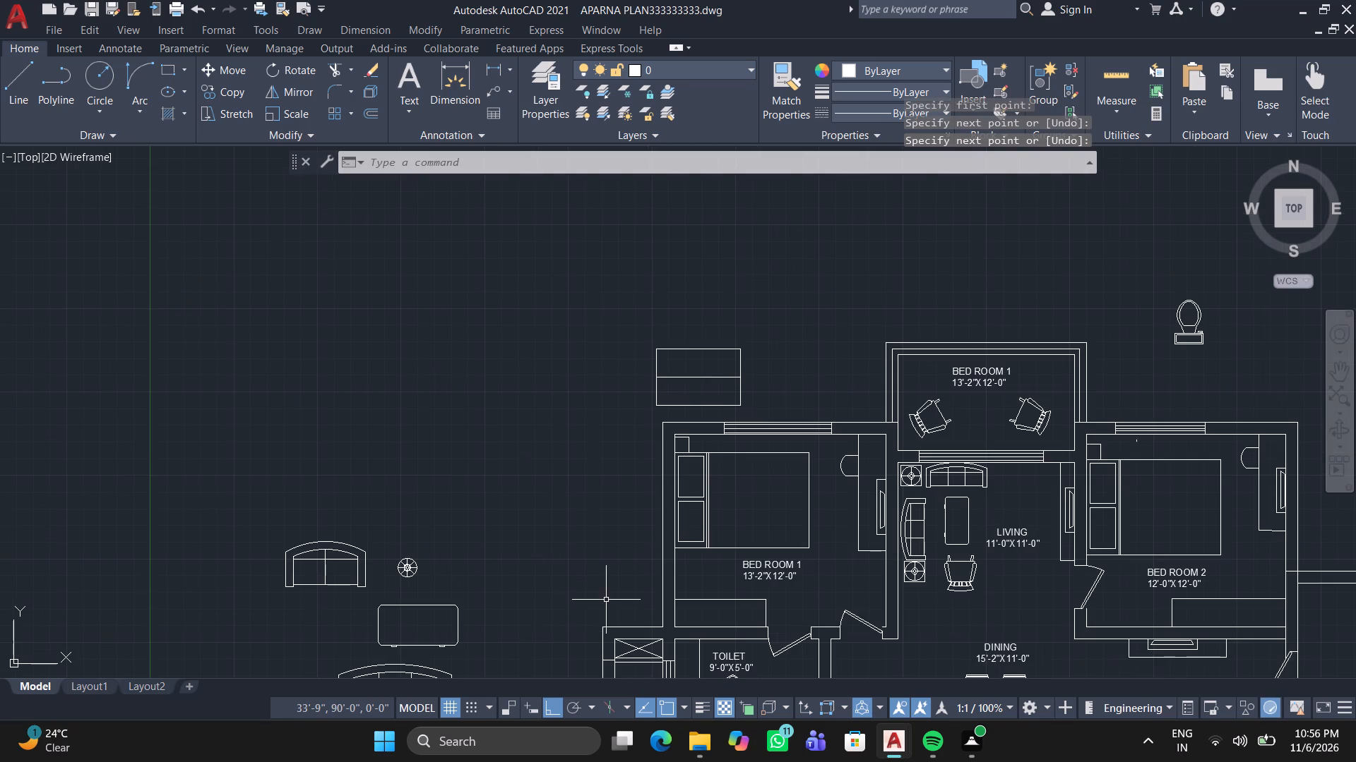
scroll(725, 442, up, 1)
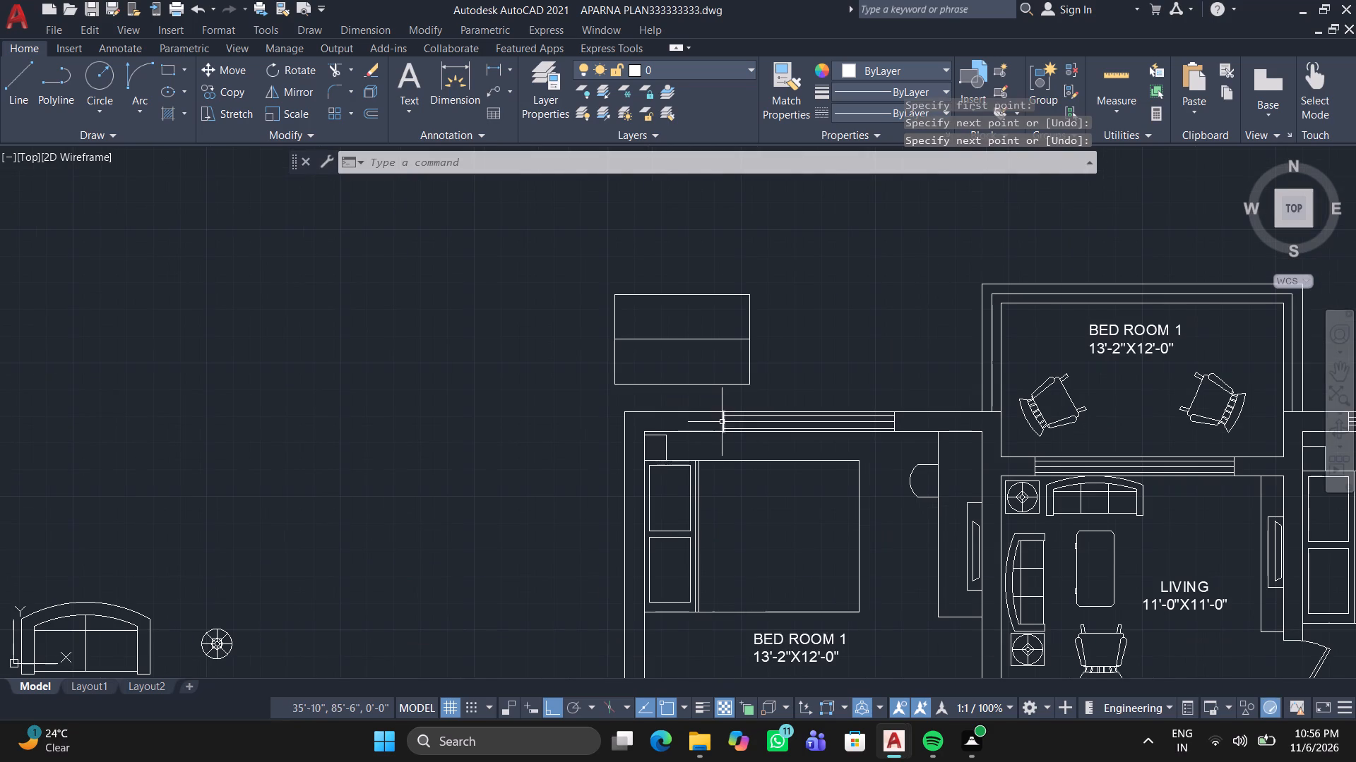
scroll(722, 422, up, 2)
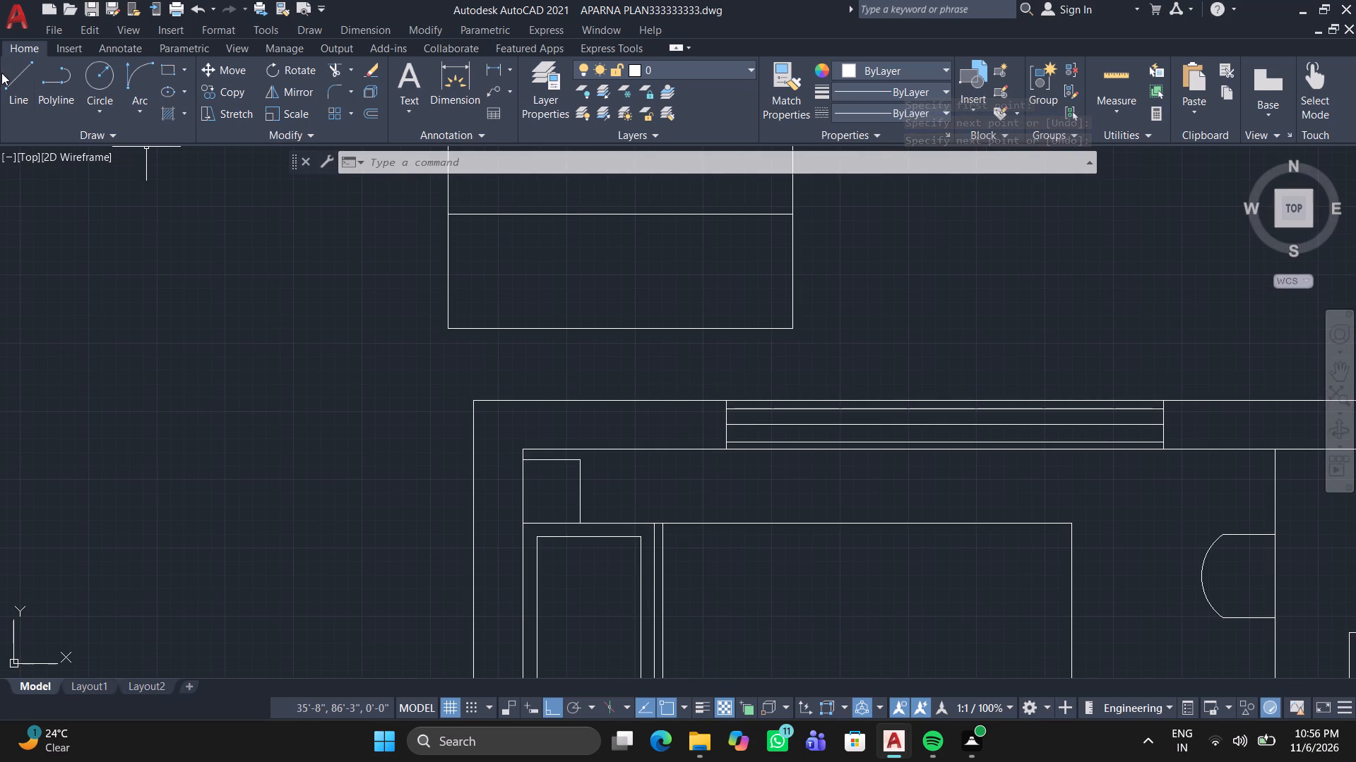
click(15, 72)
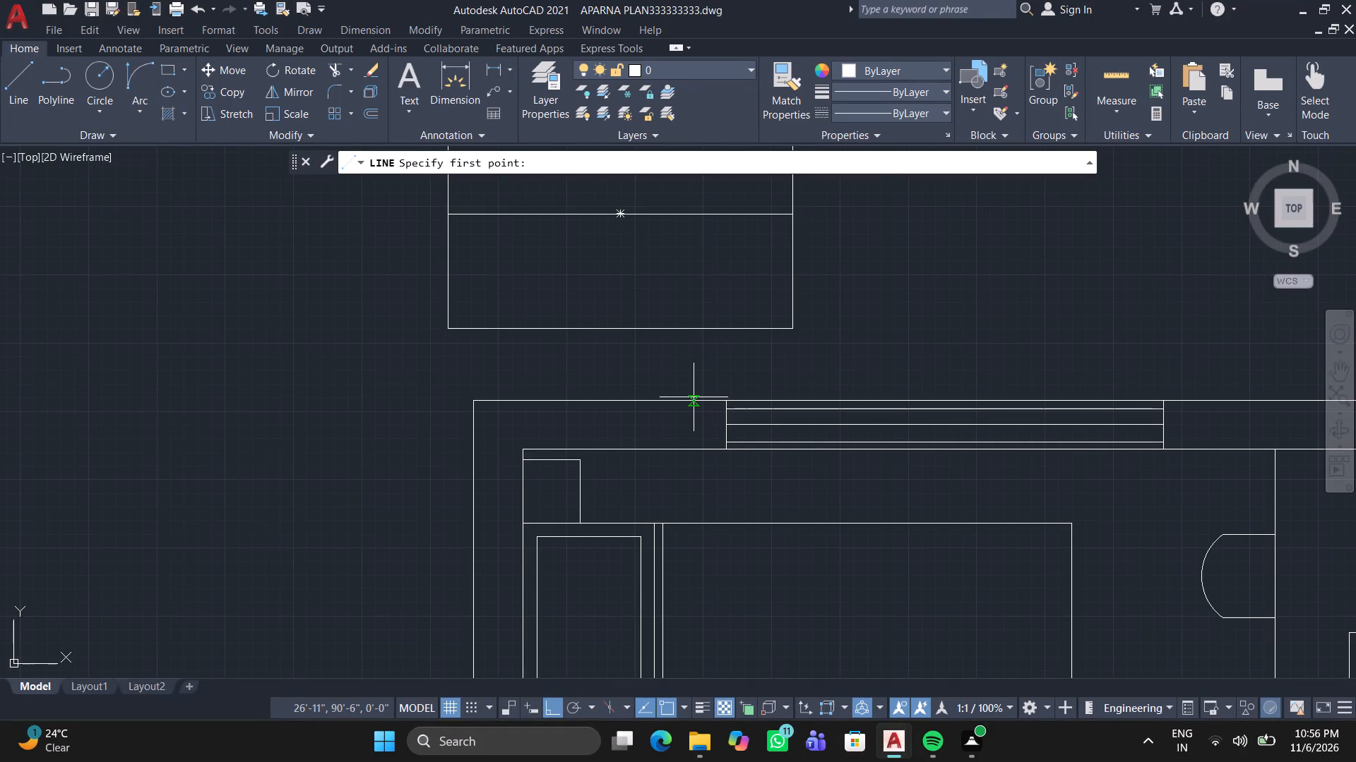
drag(693, 398, 702, 370)
click(700, 344)
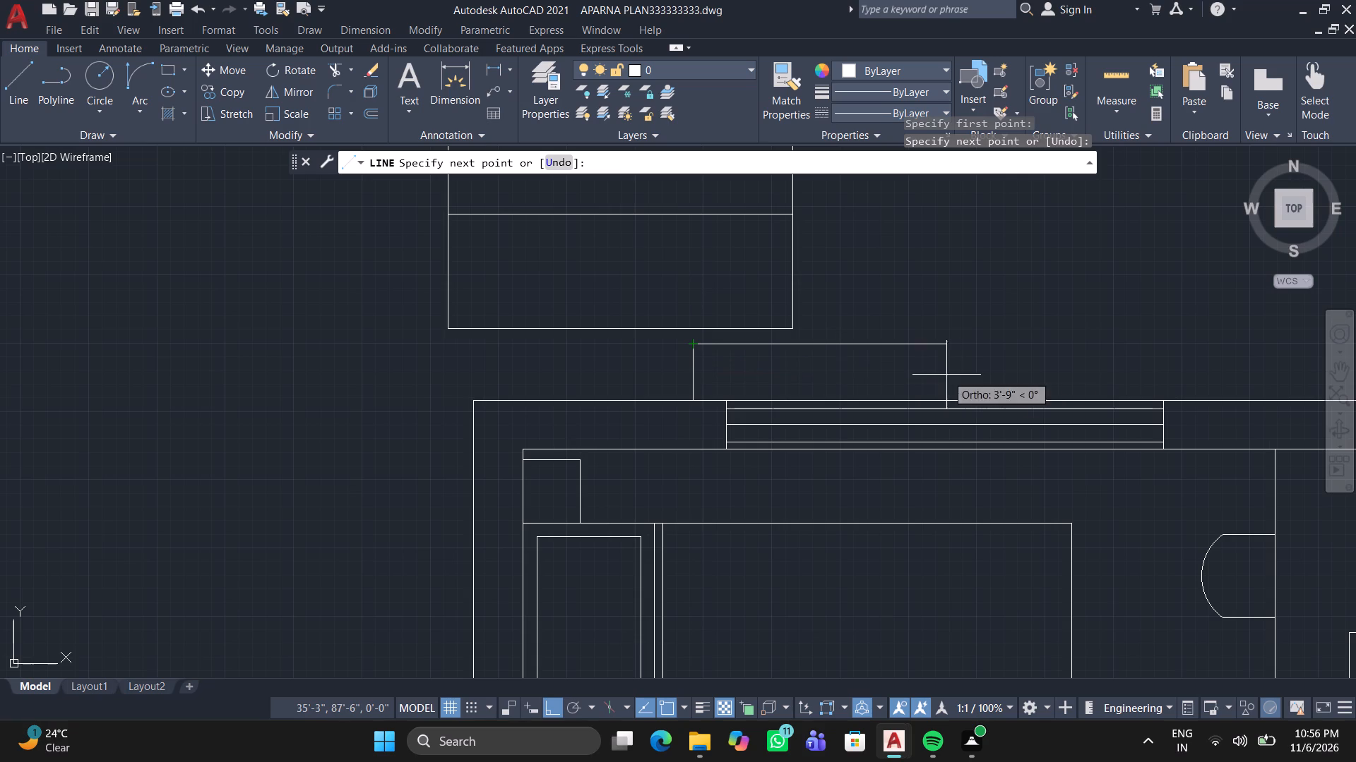
double_click(1181, 360)
double_click(1186, 404)
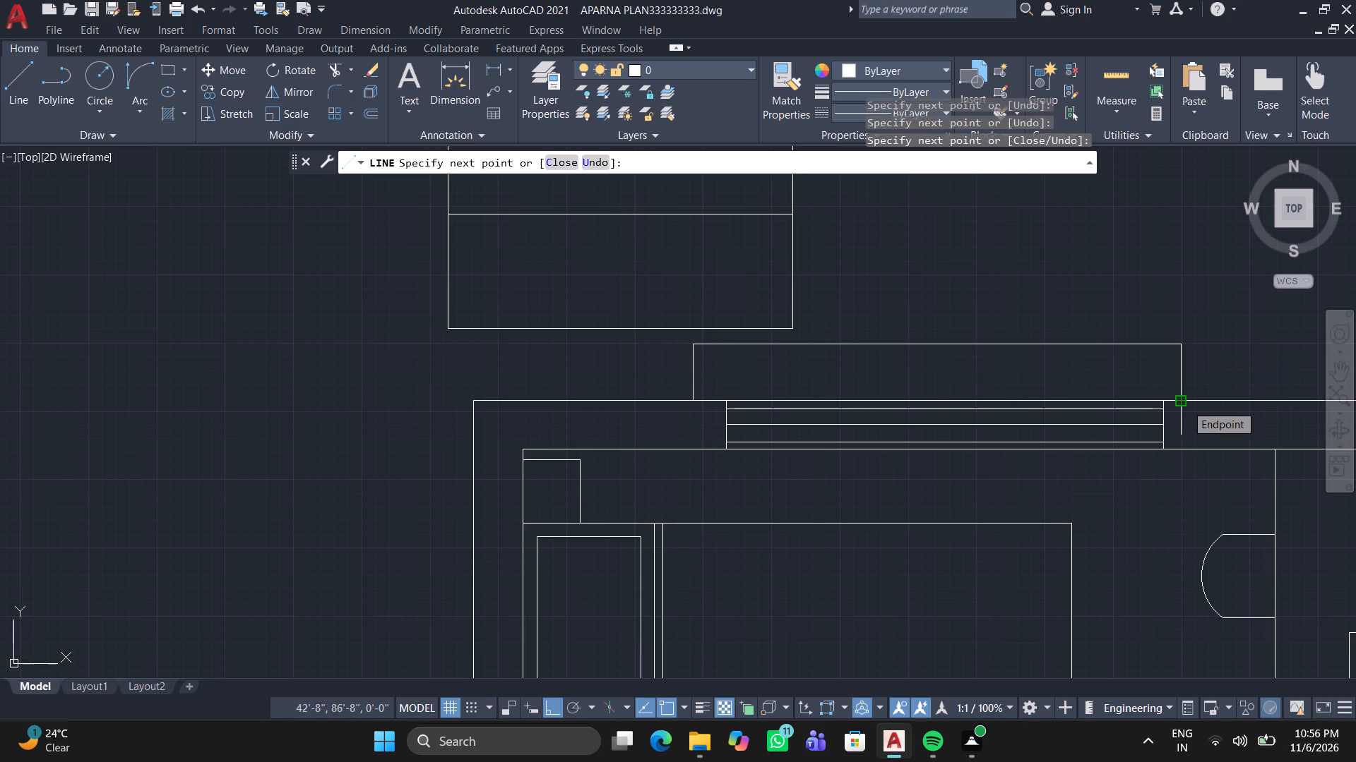
key(space)
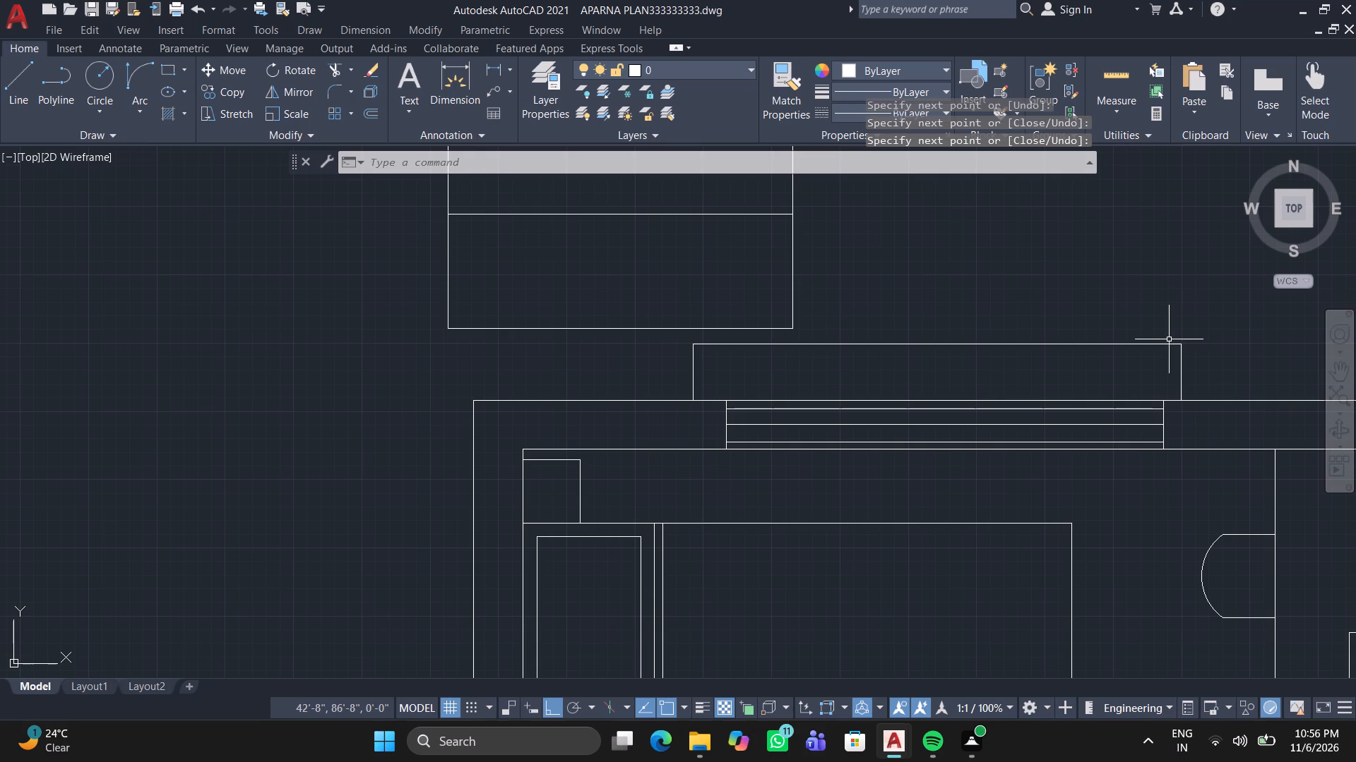
Set the linetype of the top horizontal line of the projection outline above BED ROOM 1's window to ACAD_ISO02W100.
click(1161, 341)
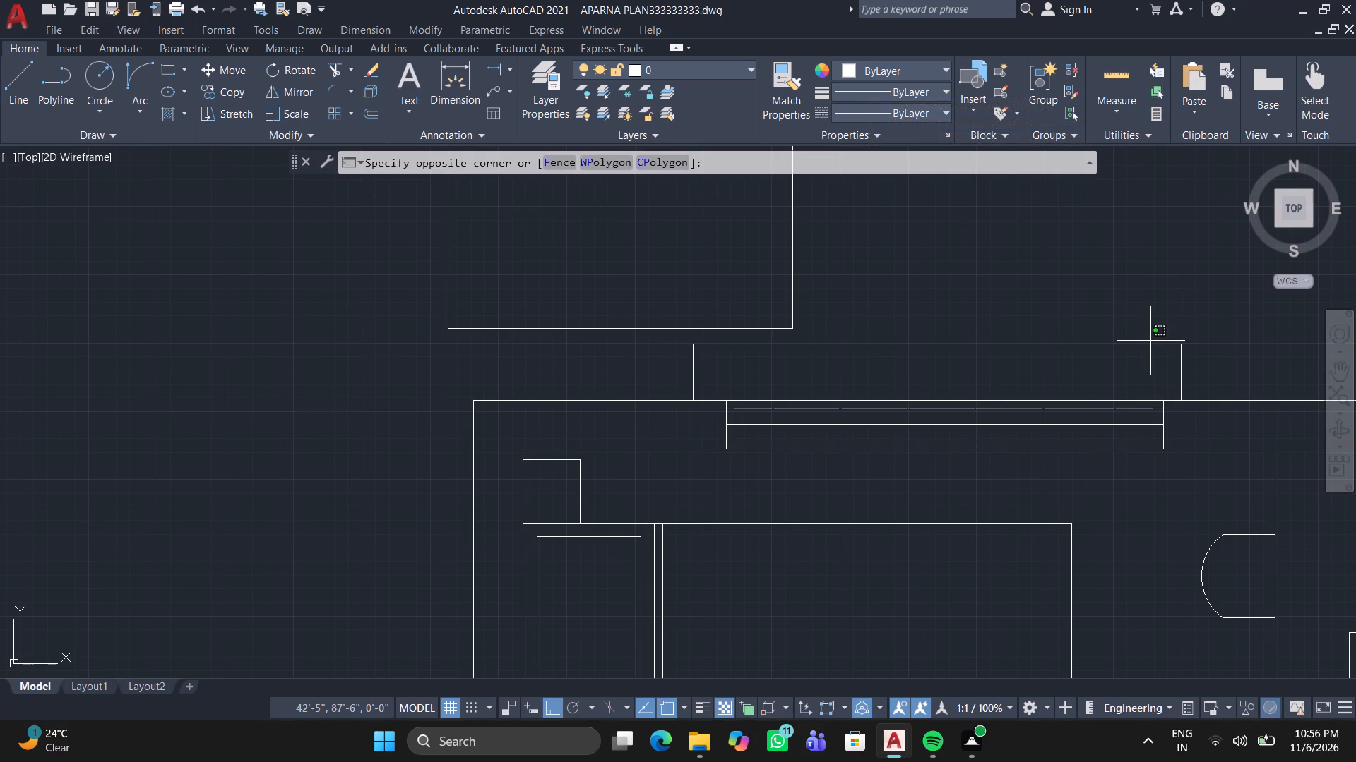
click(1143, 346)
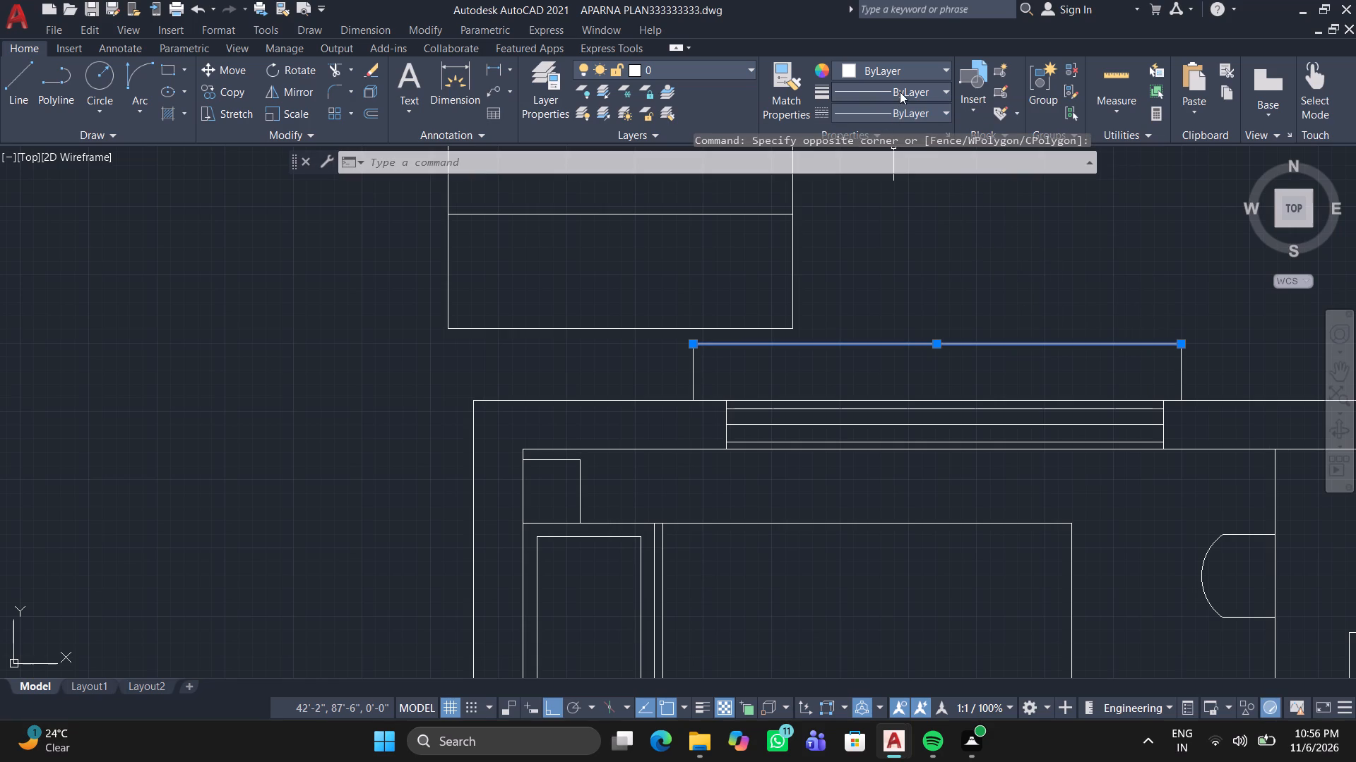
double_click(900, 92)
click(900, 89)
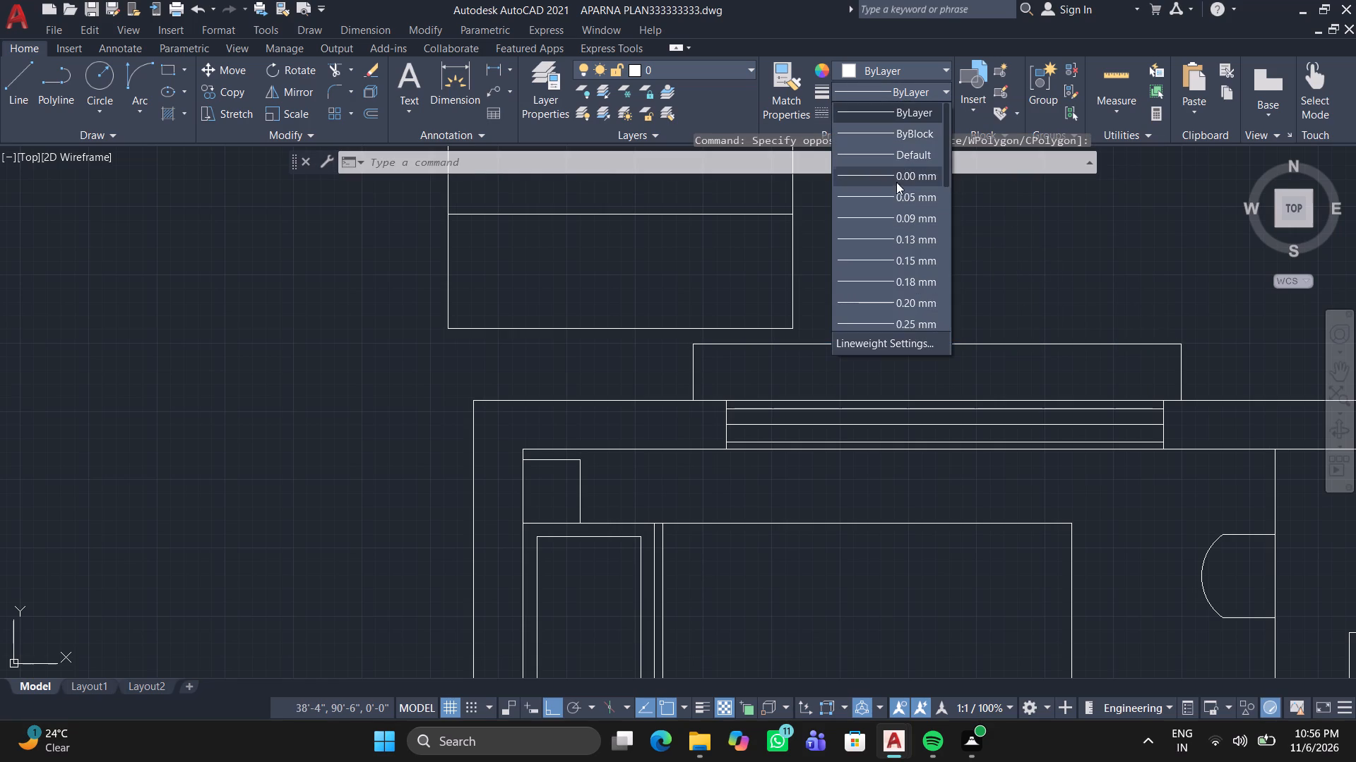
click(979, 222)
double_click(921, 109)
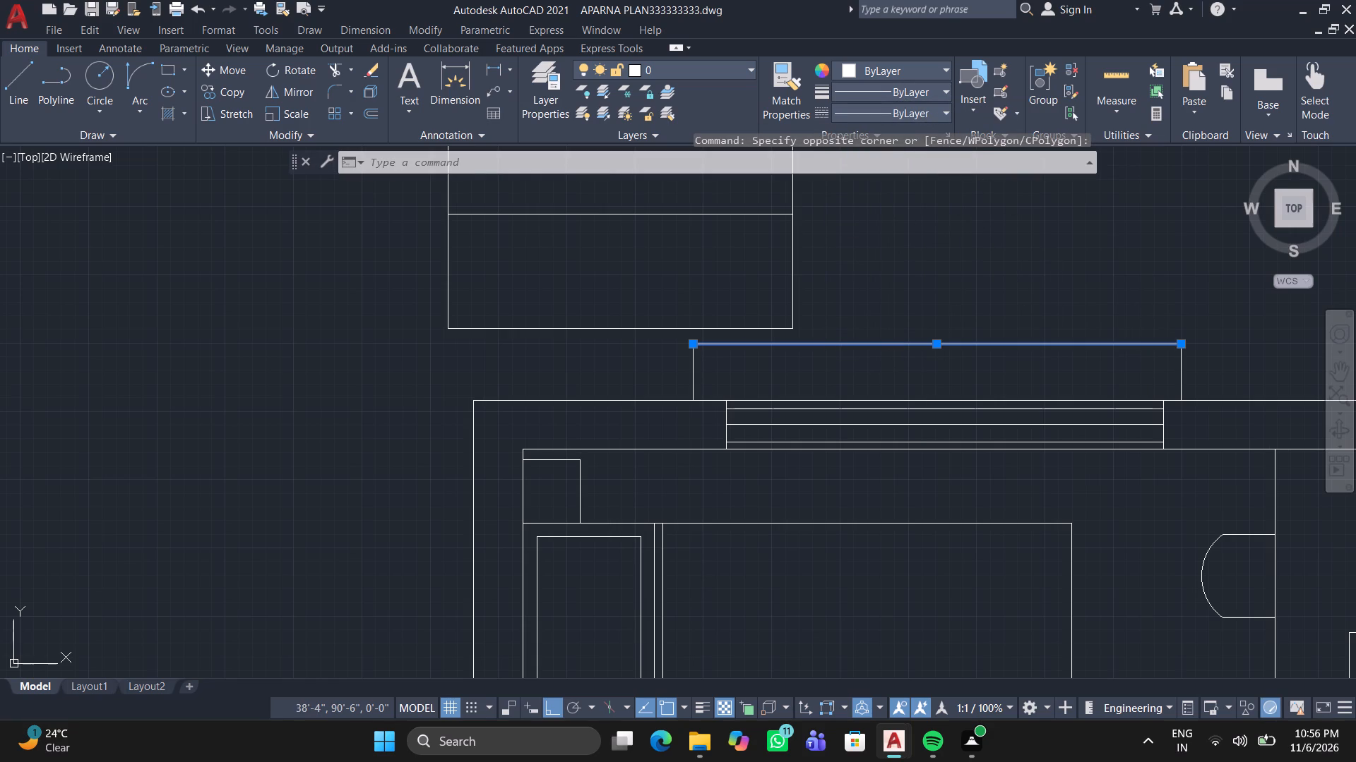
double_click(923, 110)
click(925, 111)
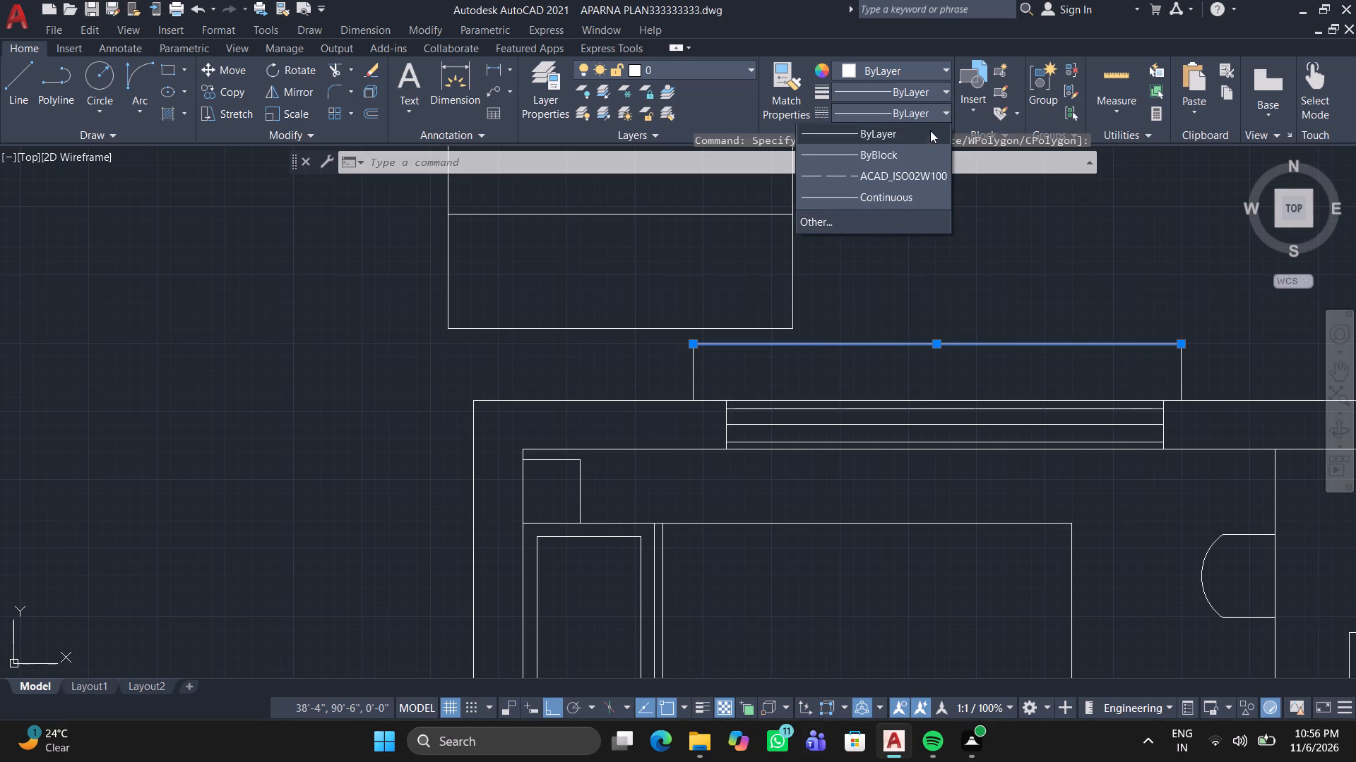
double_click(922, 170)
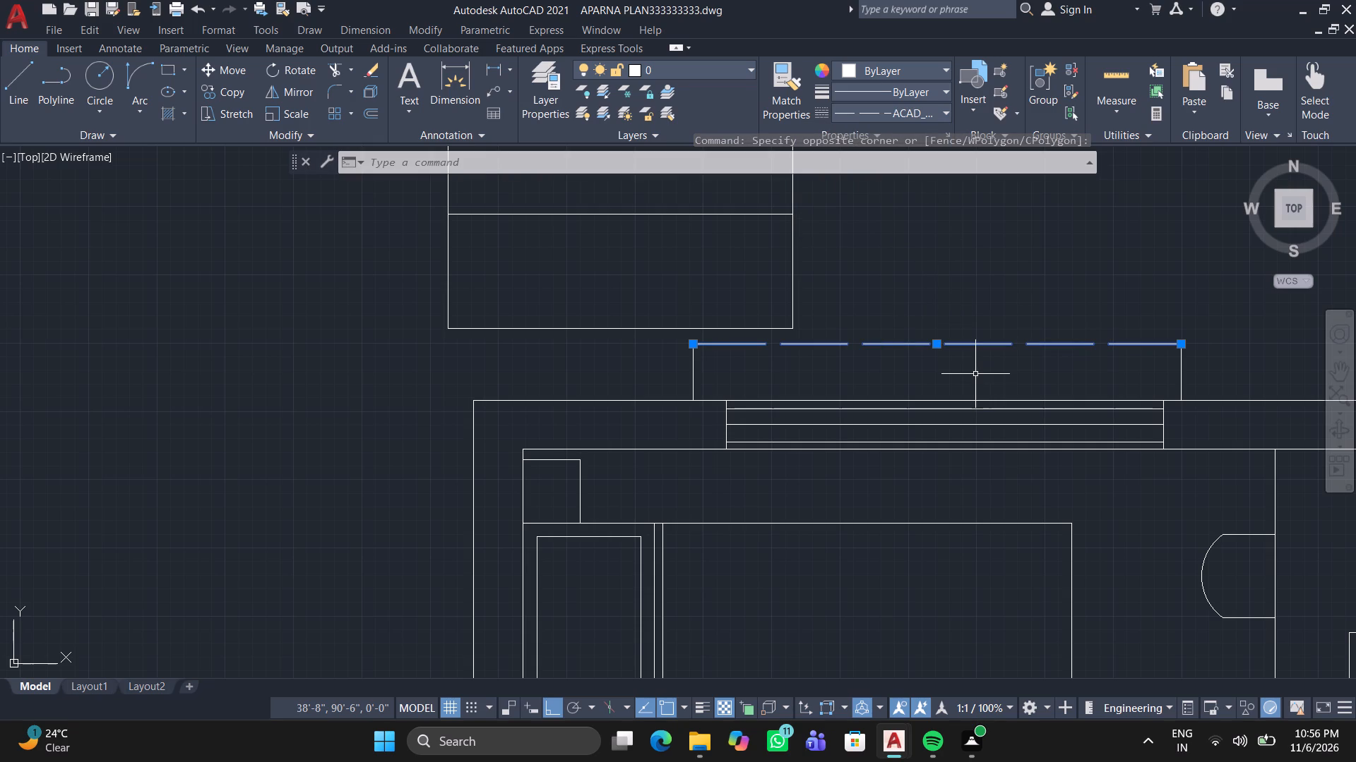
Set the linetype of the projection outline's right vertical line to ACAD_ISO02W100.
click(1120, 367)
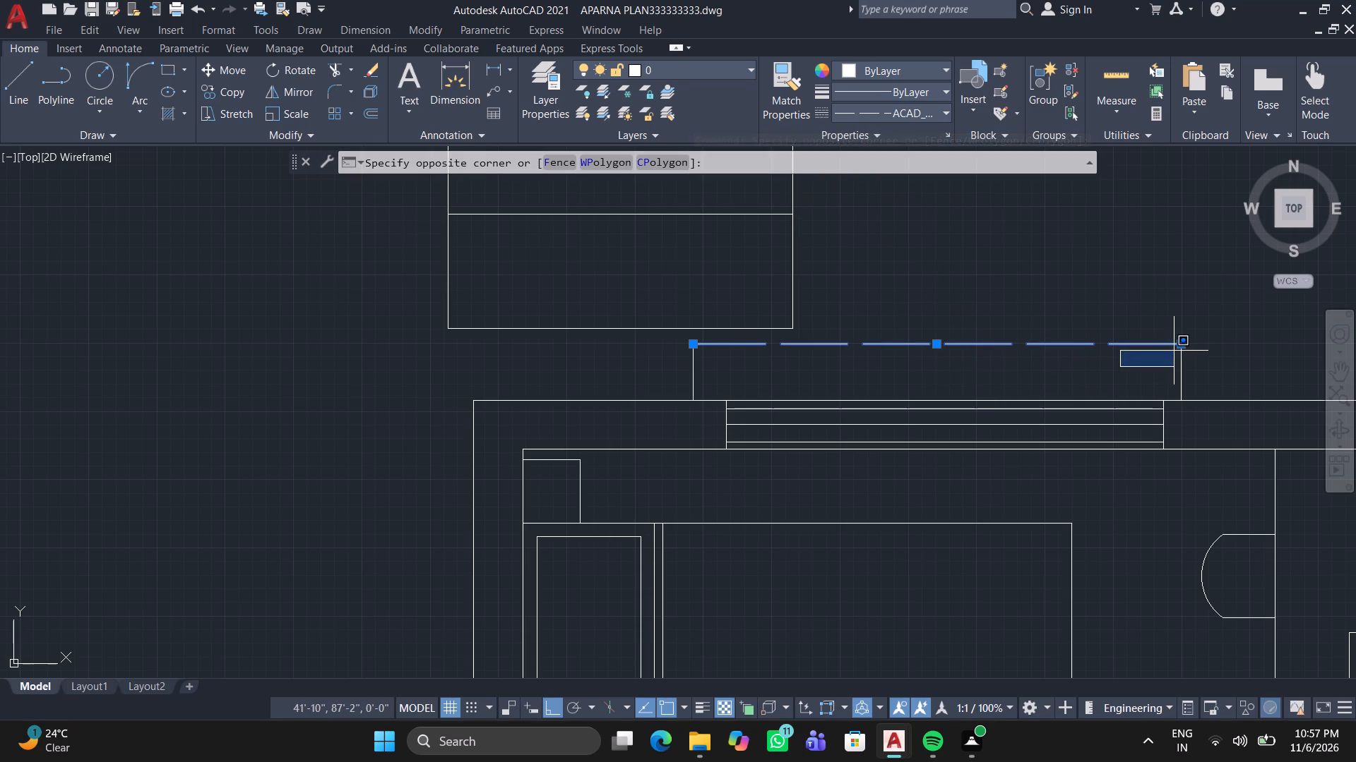
click(1215, 356)
drag(1215, 359, 1169, 365)
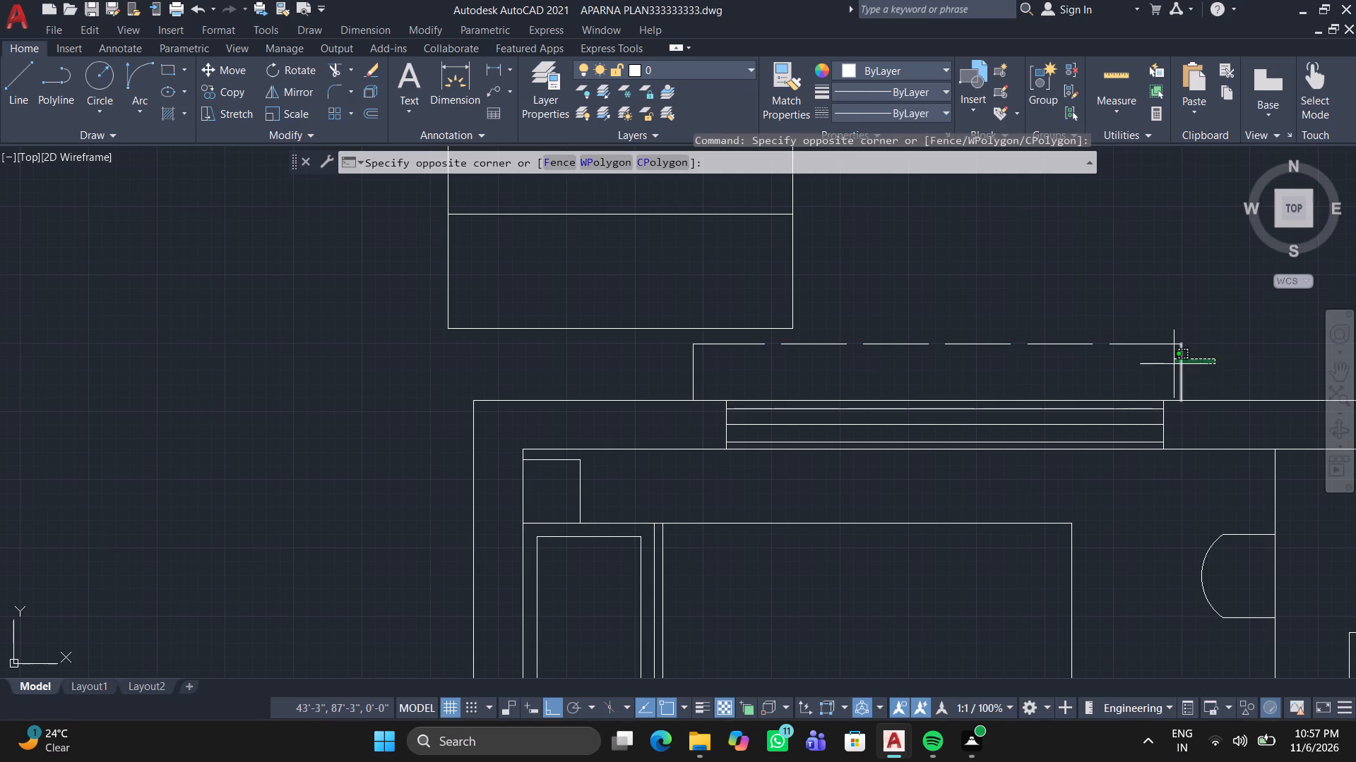
click(1150, 365)
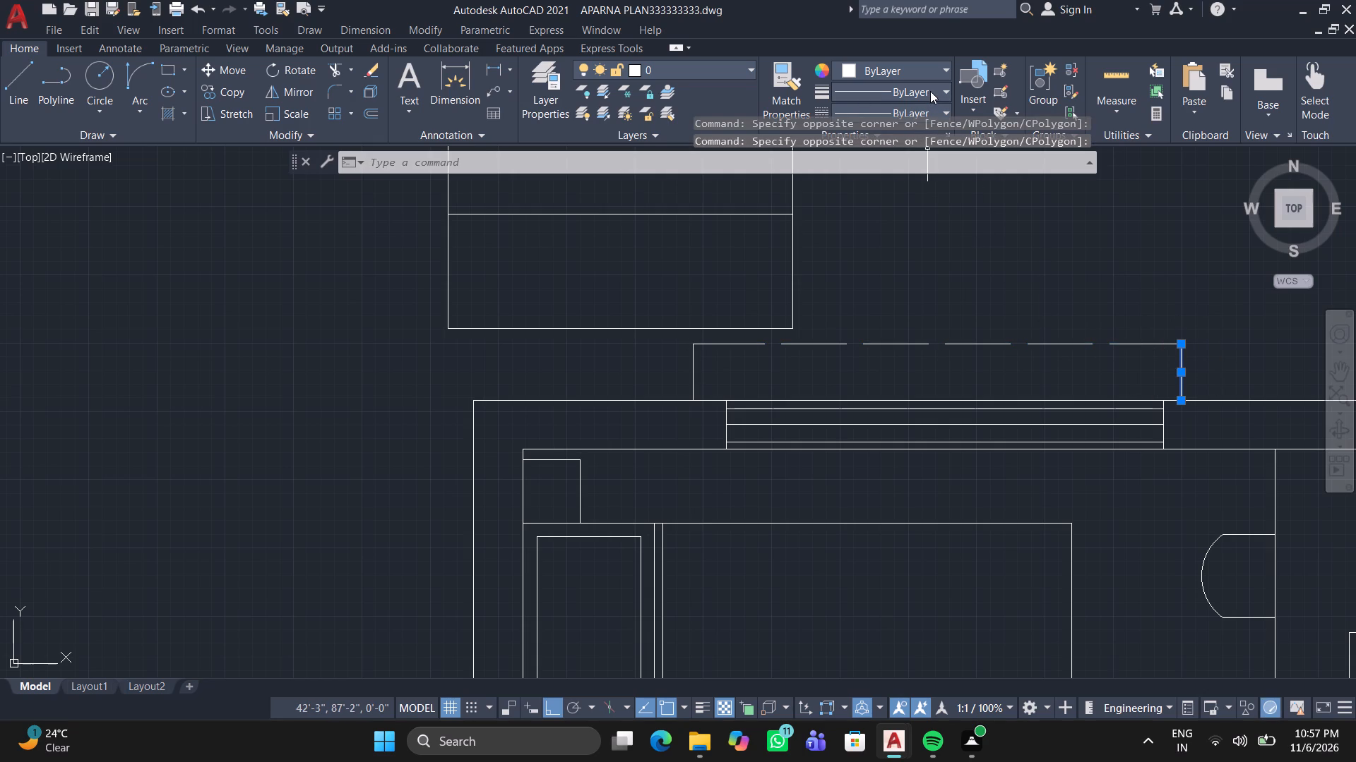
double_click(930, 91)
click(930, 107)
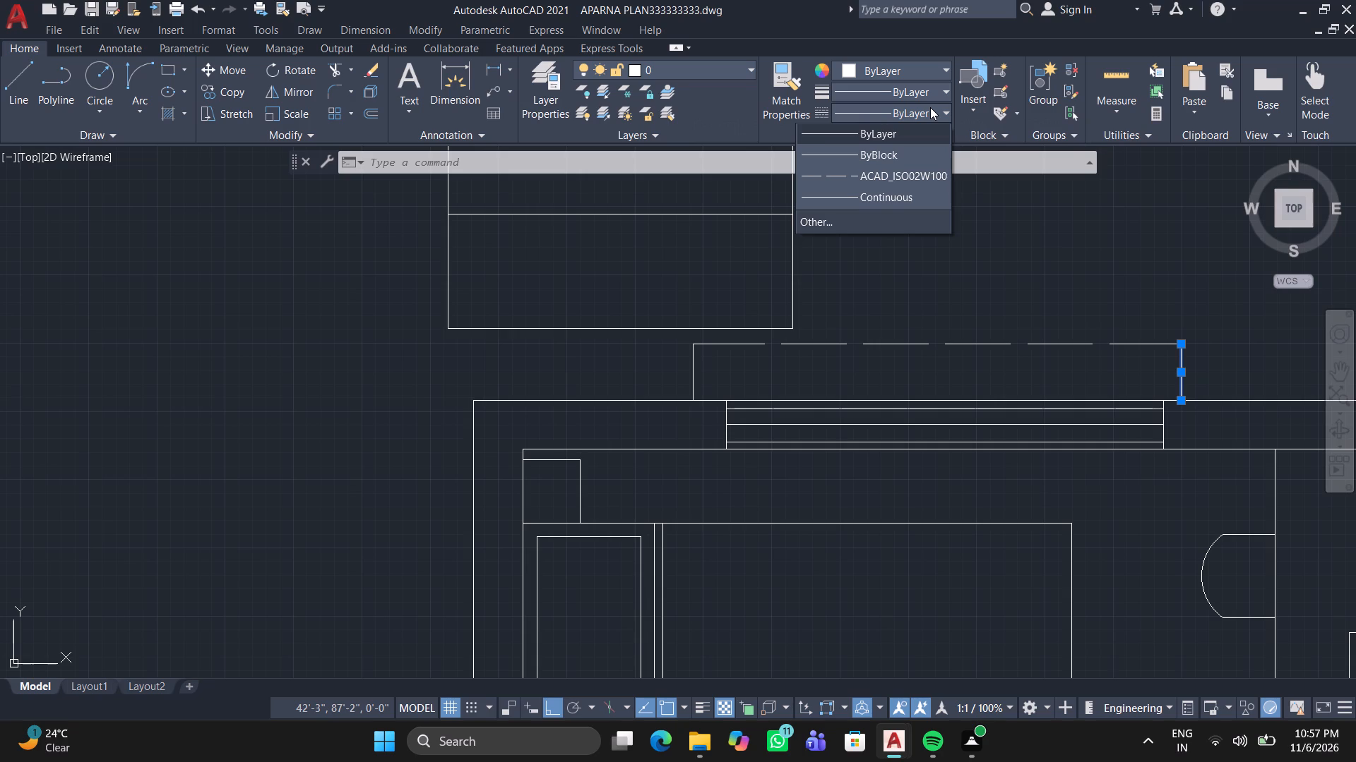
click(920, 169)
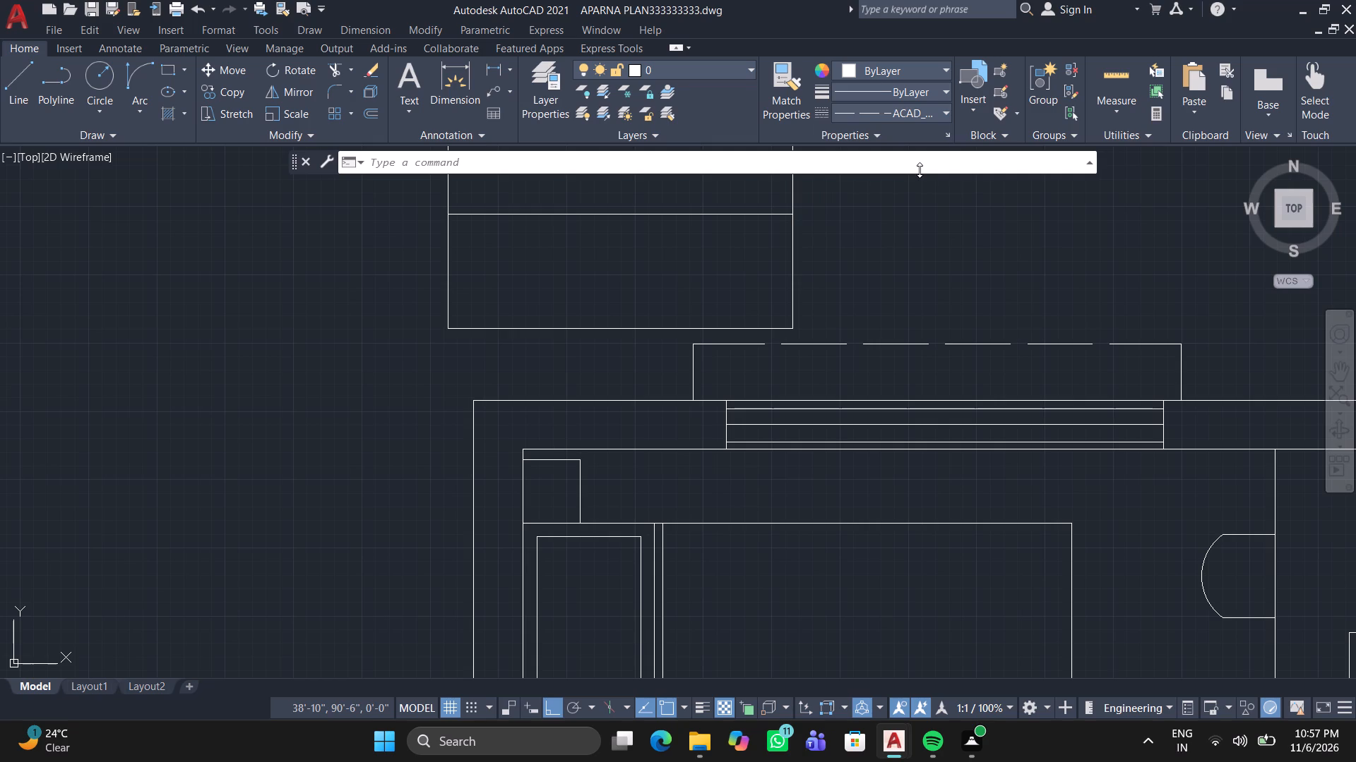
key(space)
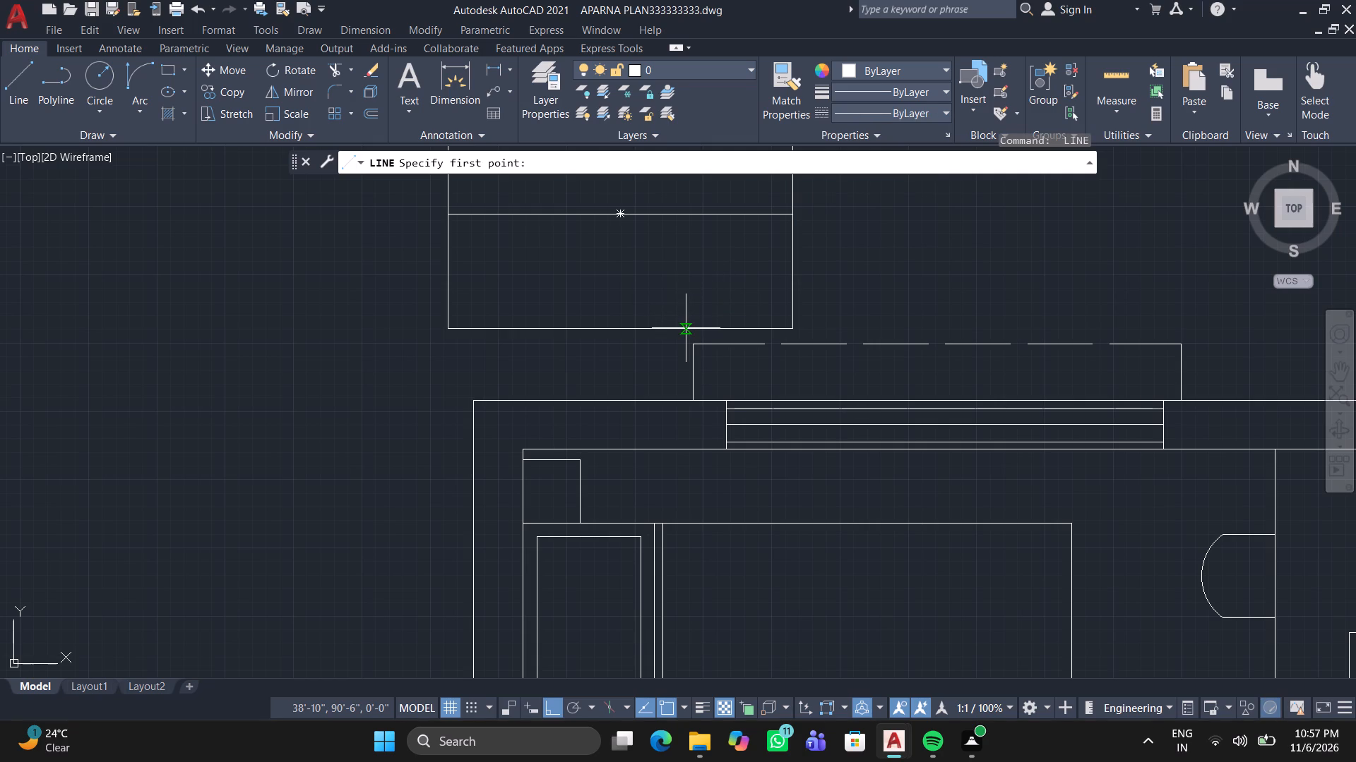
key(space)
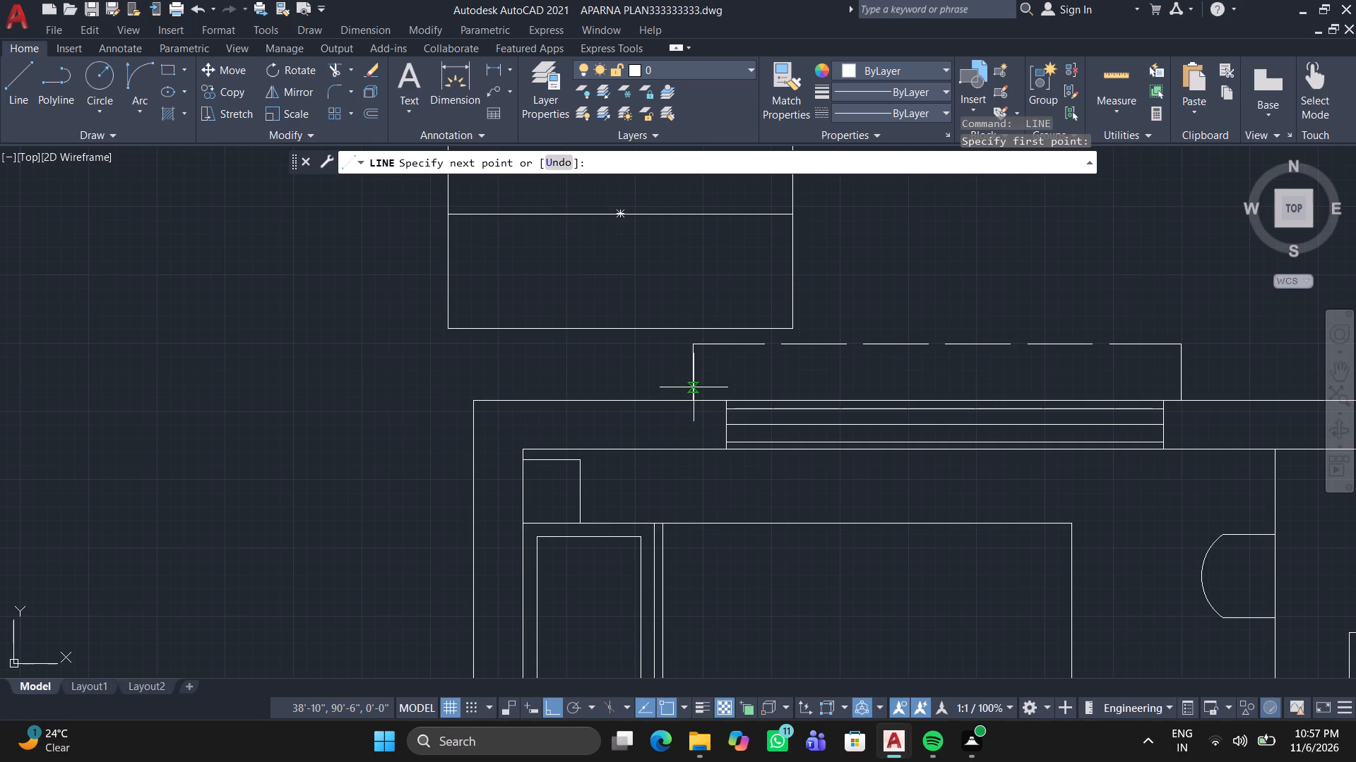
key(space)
Set the linetype of the projection outline's left vertical line to ACAD_ISO02W100.
click(694, 377)
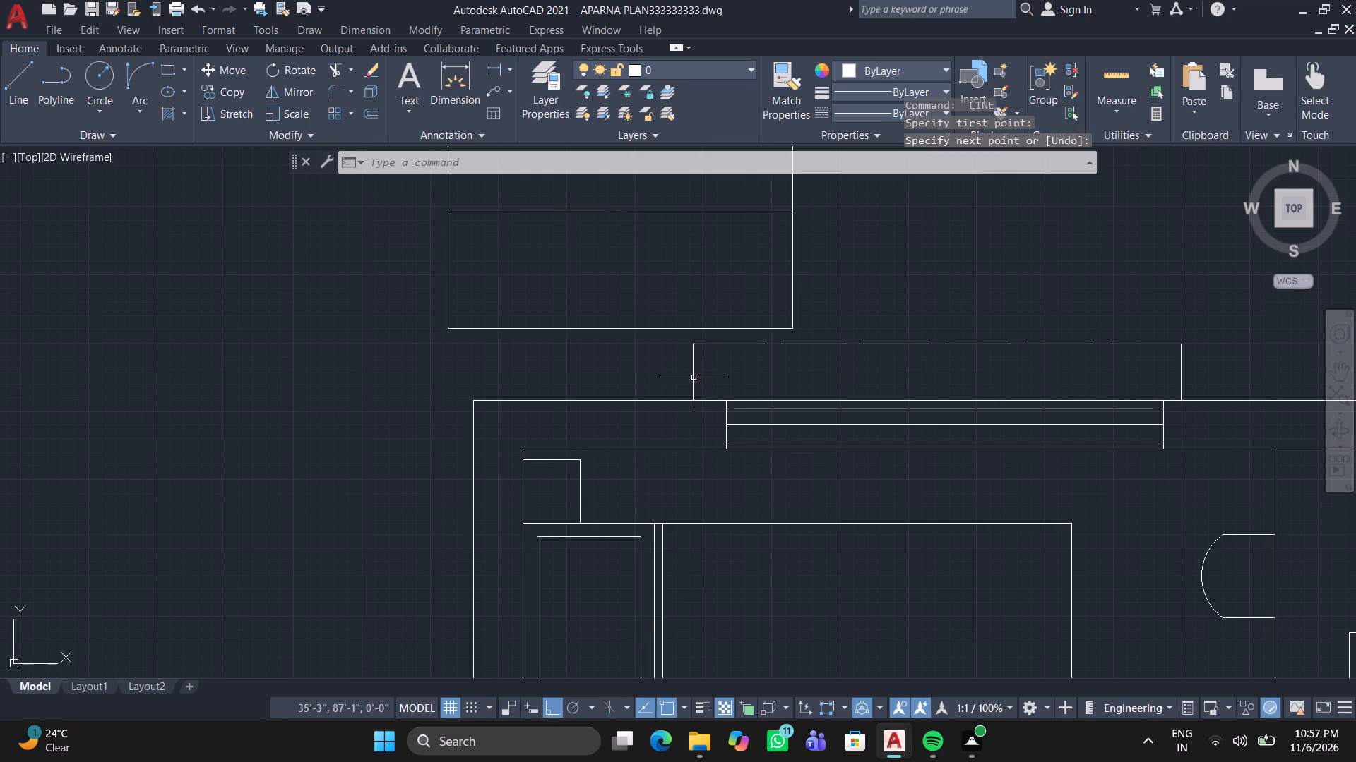
double_click(694, 353)
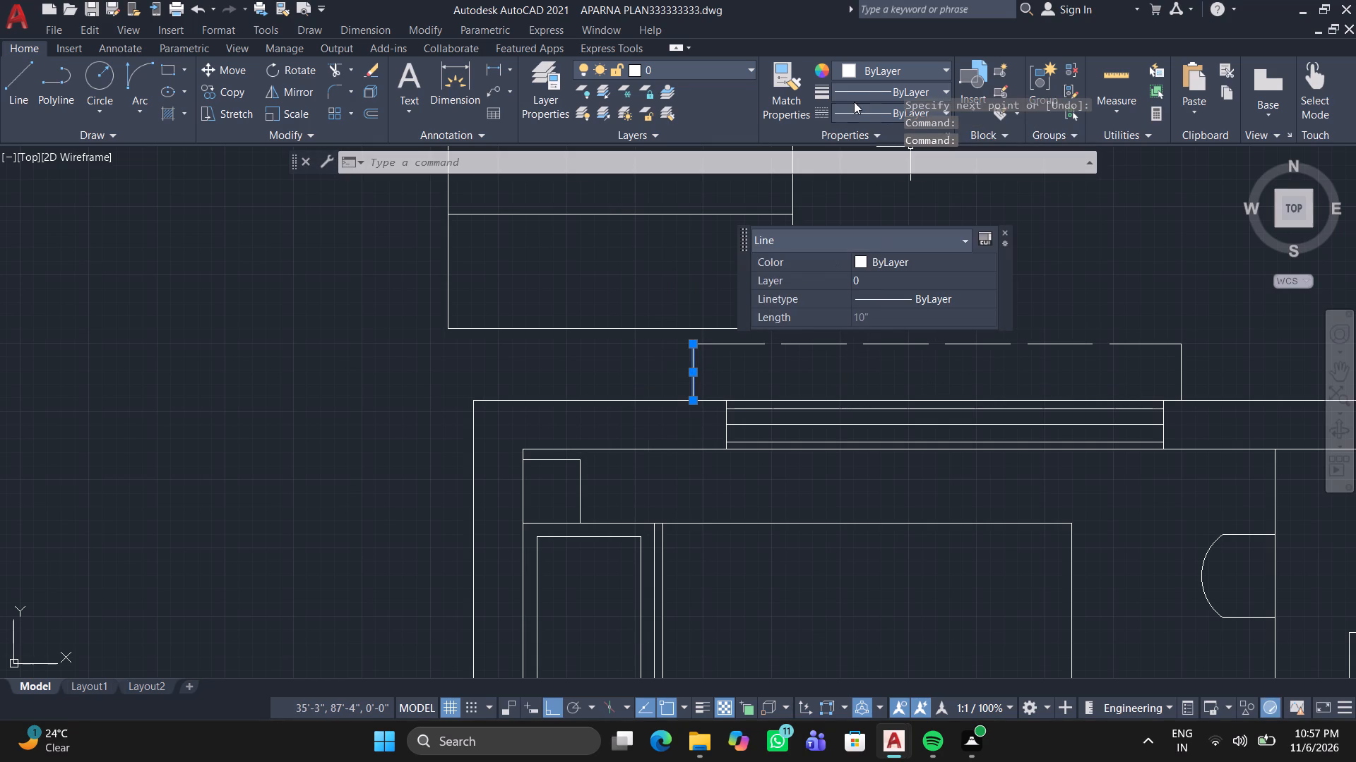
click(847, 108)
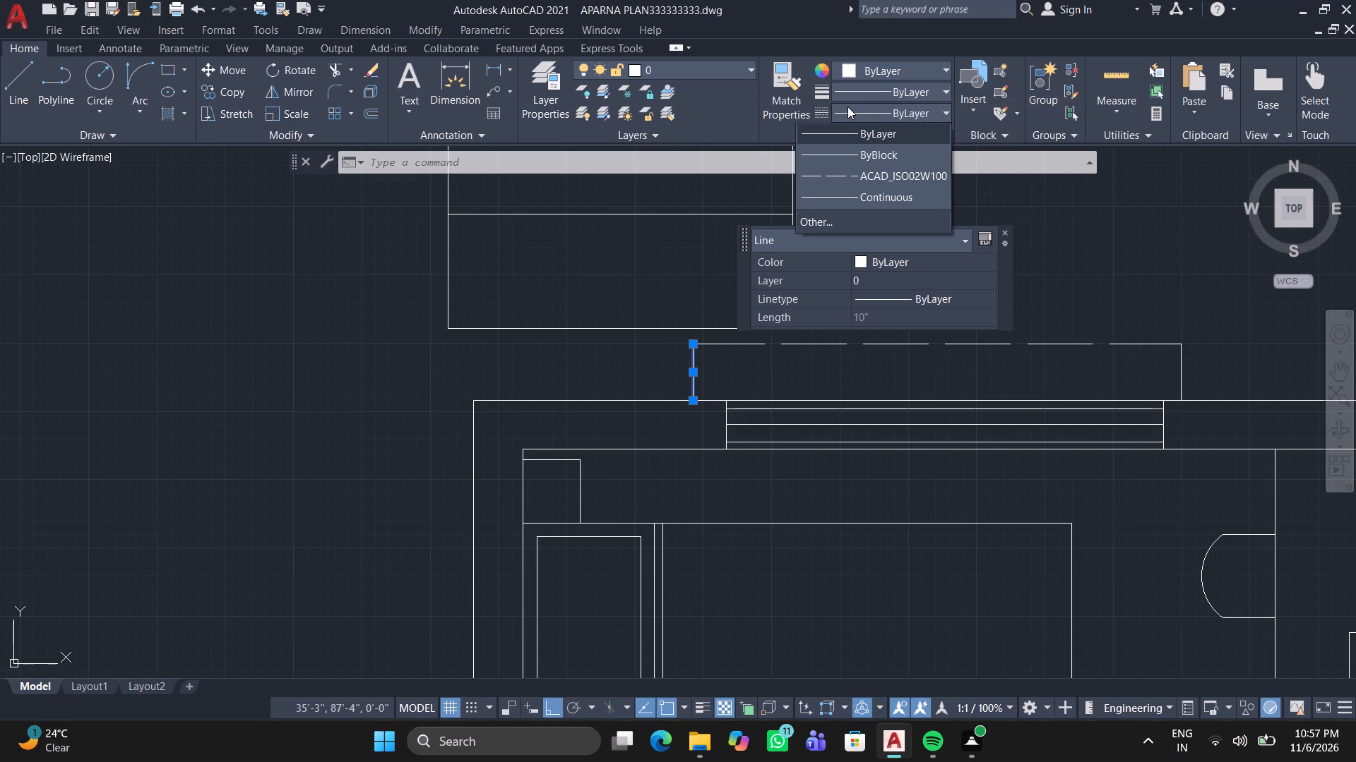
click(909, 177)
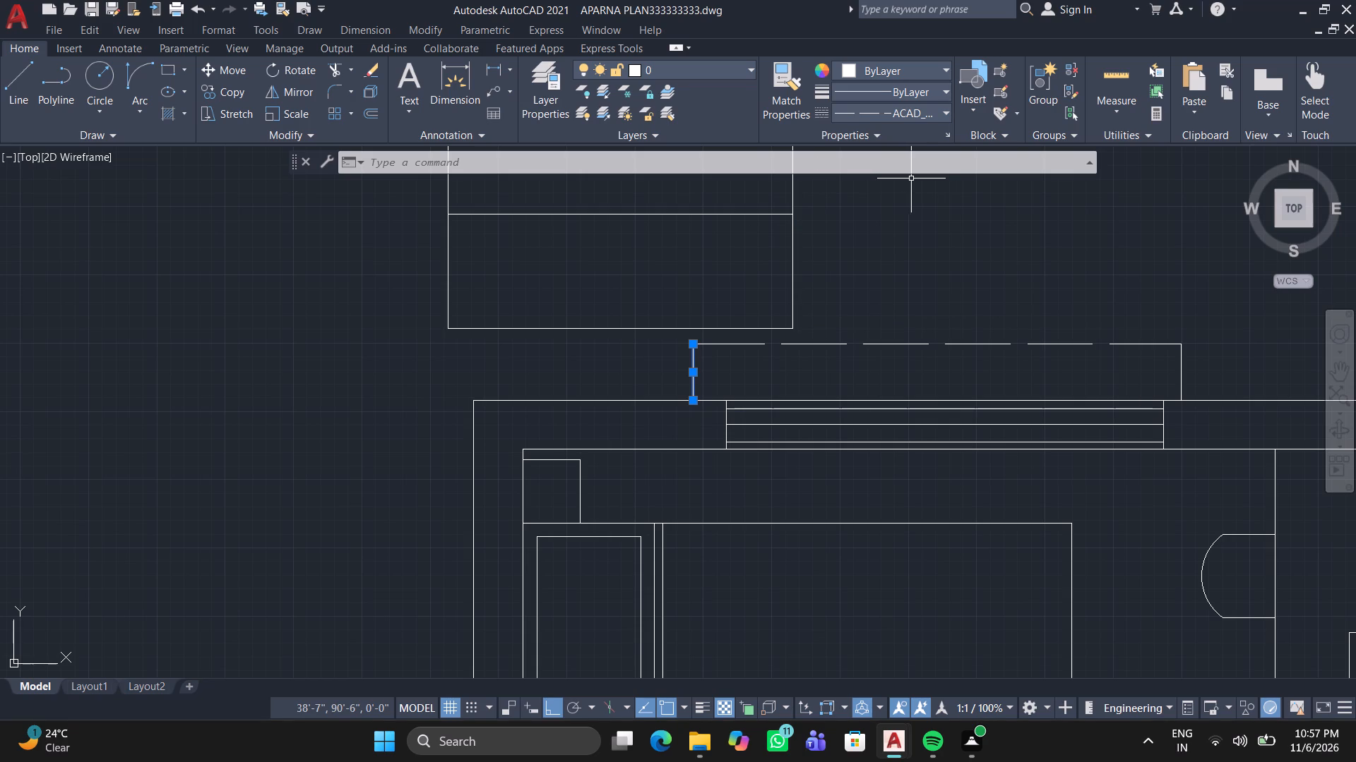
click(922, 111)
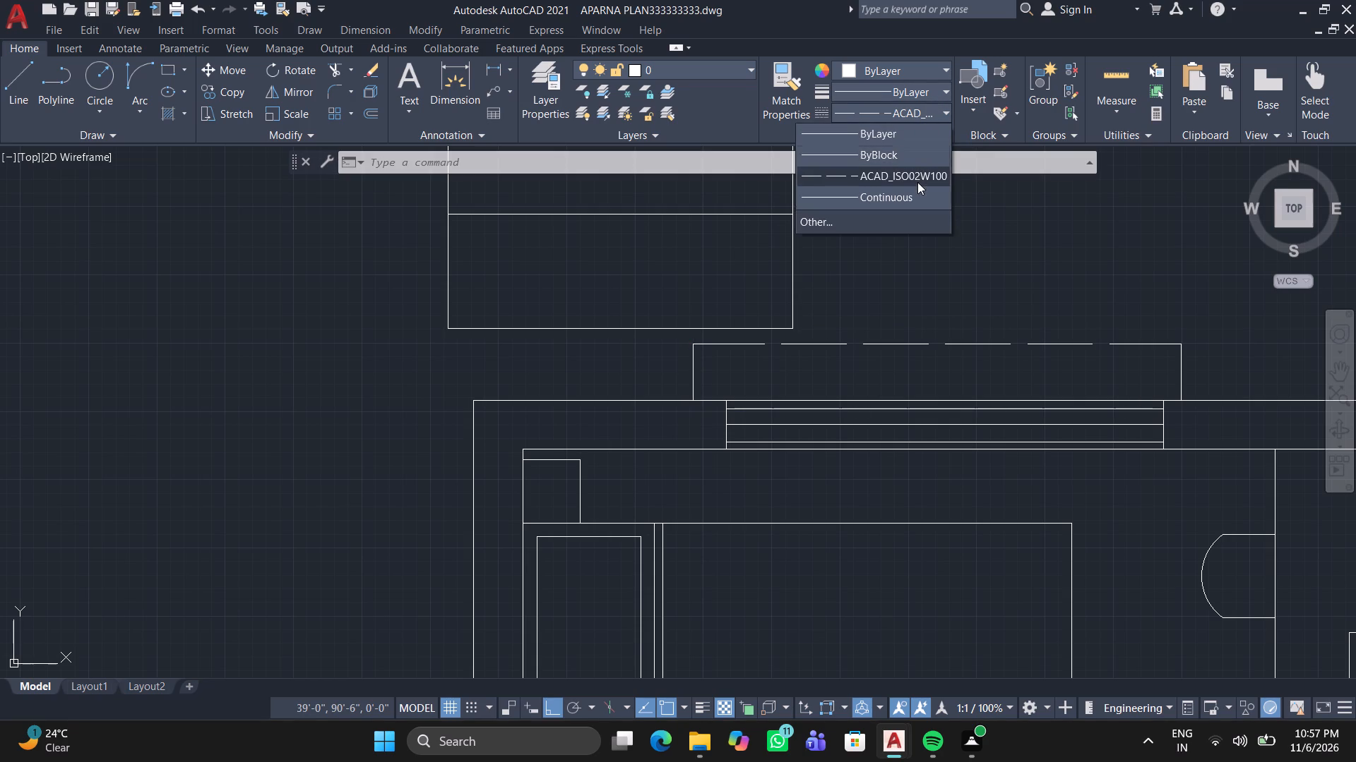
click(922, 172)
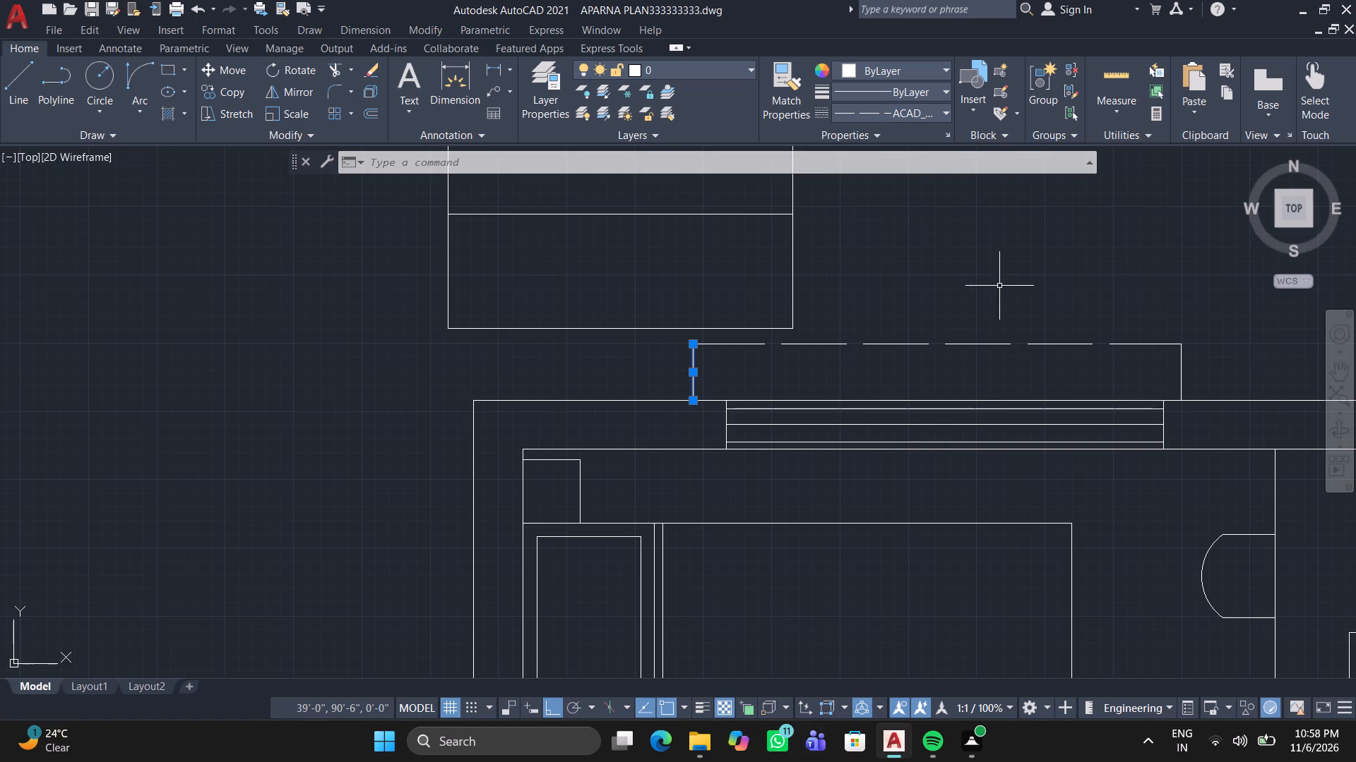
Set the linetype scale of the projection's top horizontal line to 0.5 in its properties.
click(999, 344)
right_click(999, 344)
right_click(999, 344)
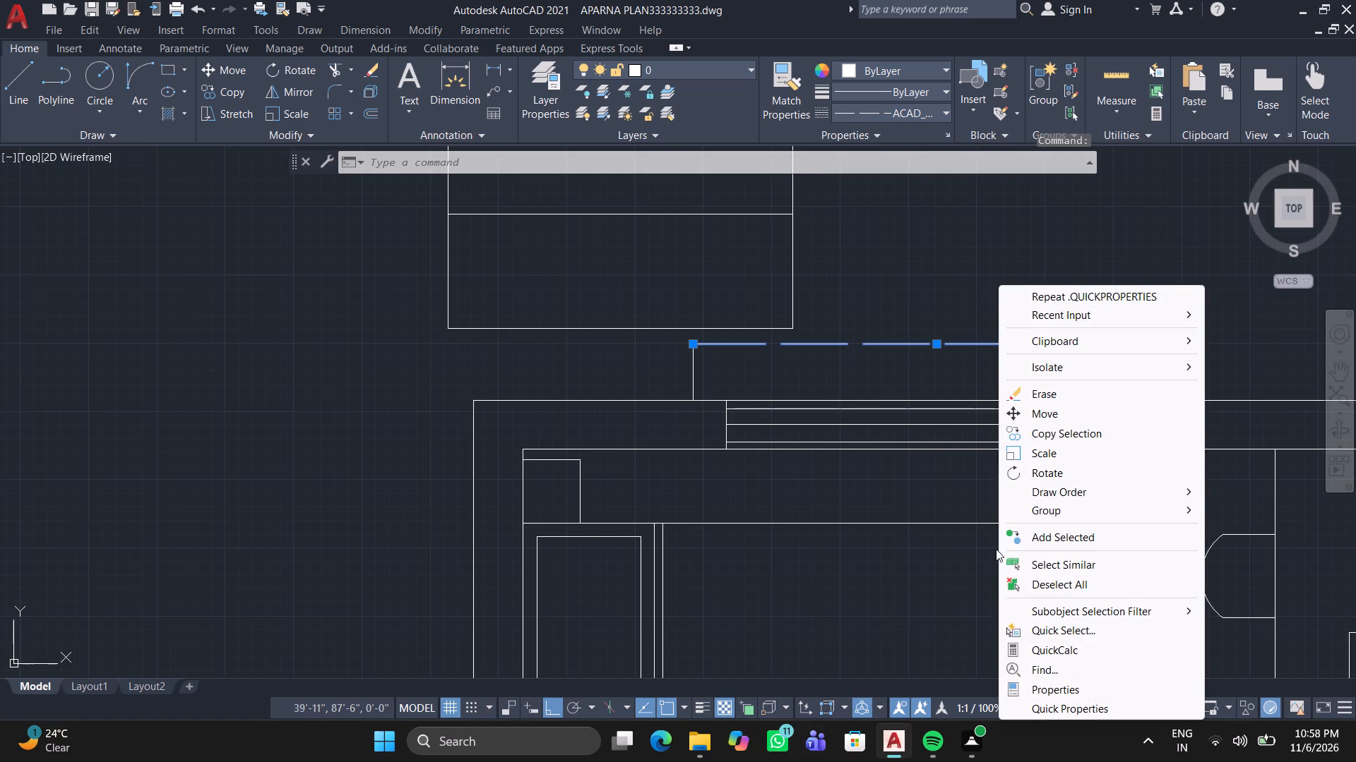
click(1027, 688)
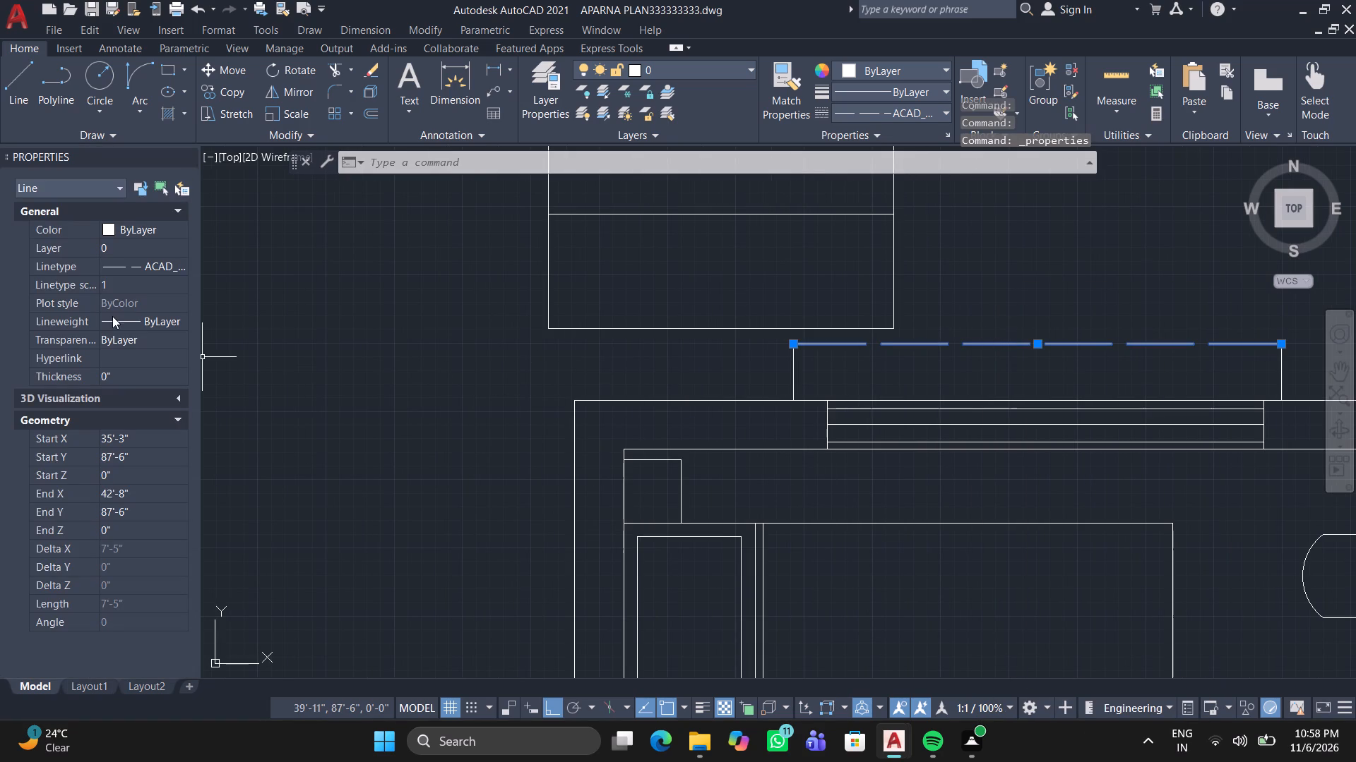
double_click(164, 282)
text(0.)
key(BackSpace)
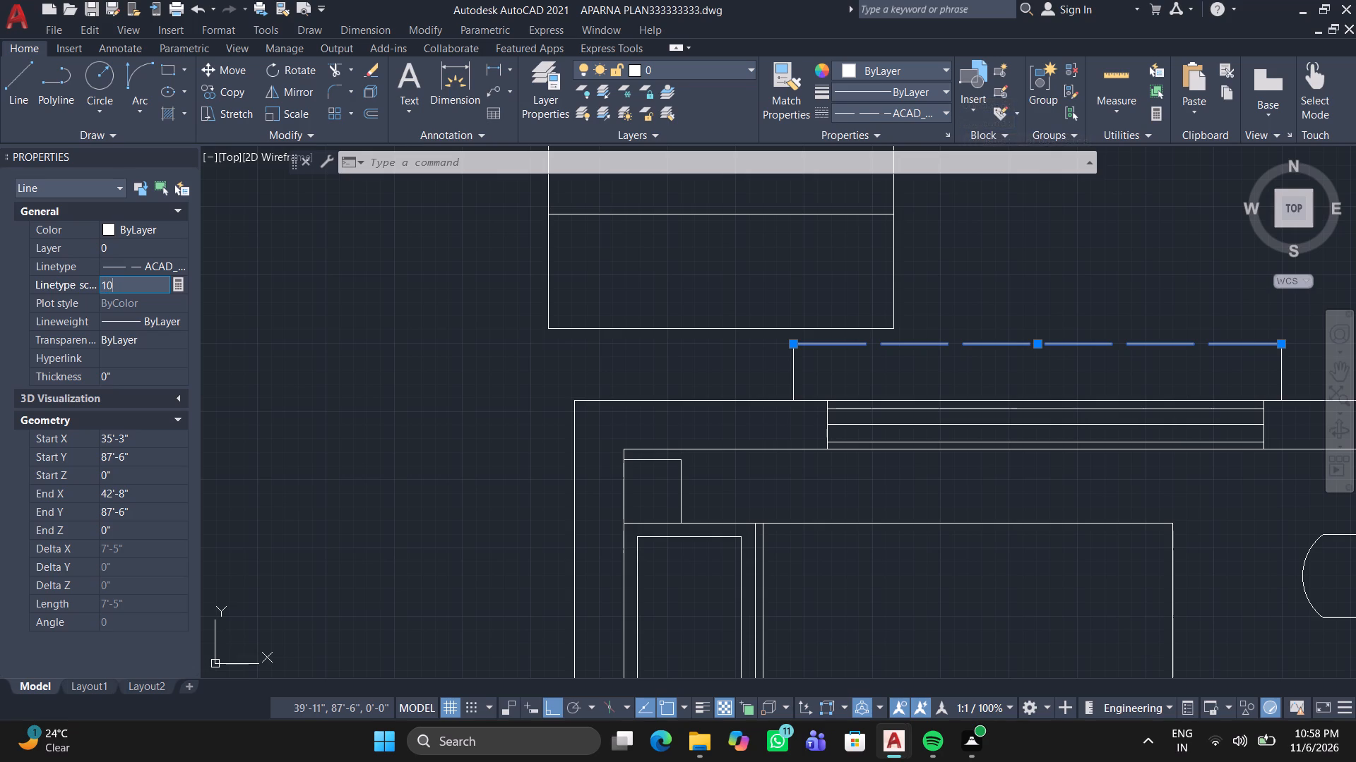
key(BackSpace)
key(BackSpace)
key(1)
key(BackSpace)
text(0.)
key(5)
key(Return)
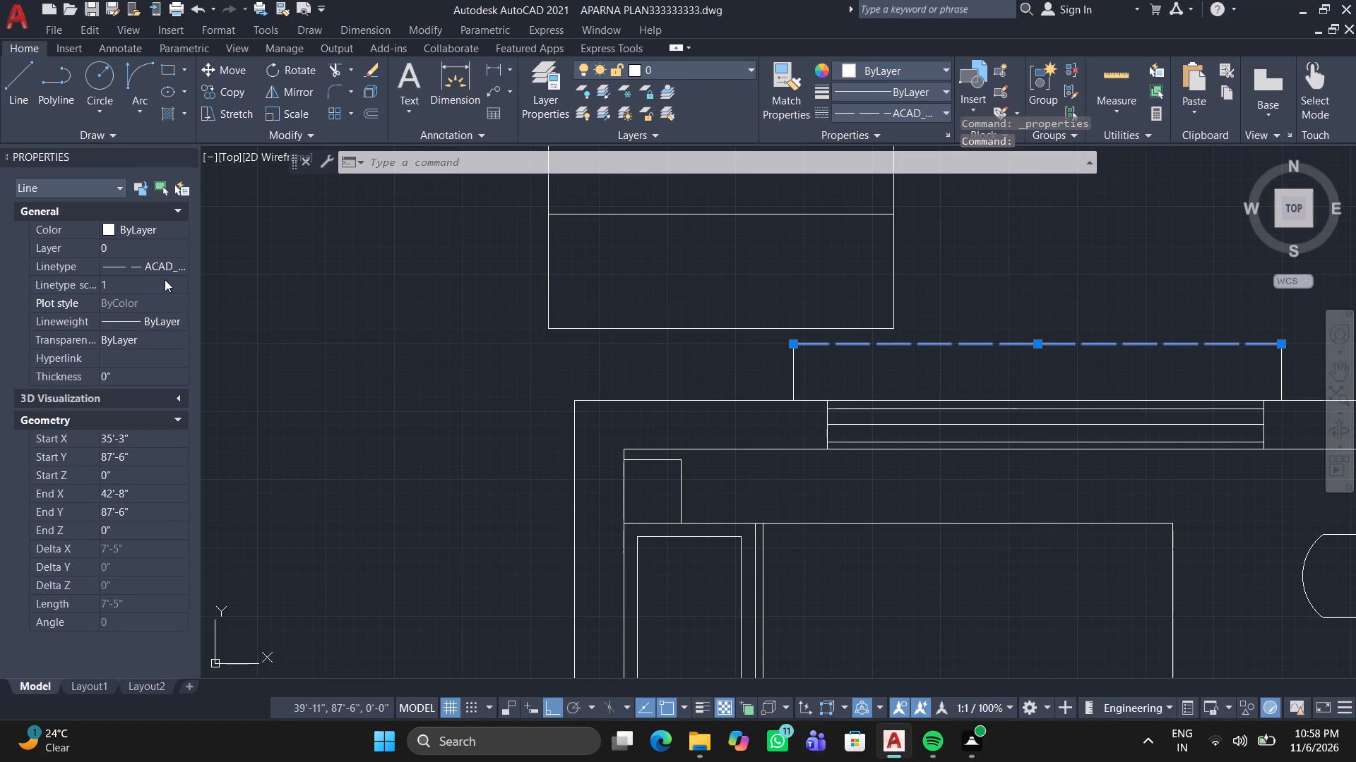
Set the linetype scale of the projection's left vertical line to 0.5.
click(829, 368)
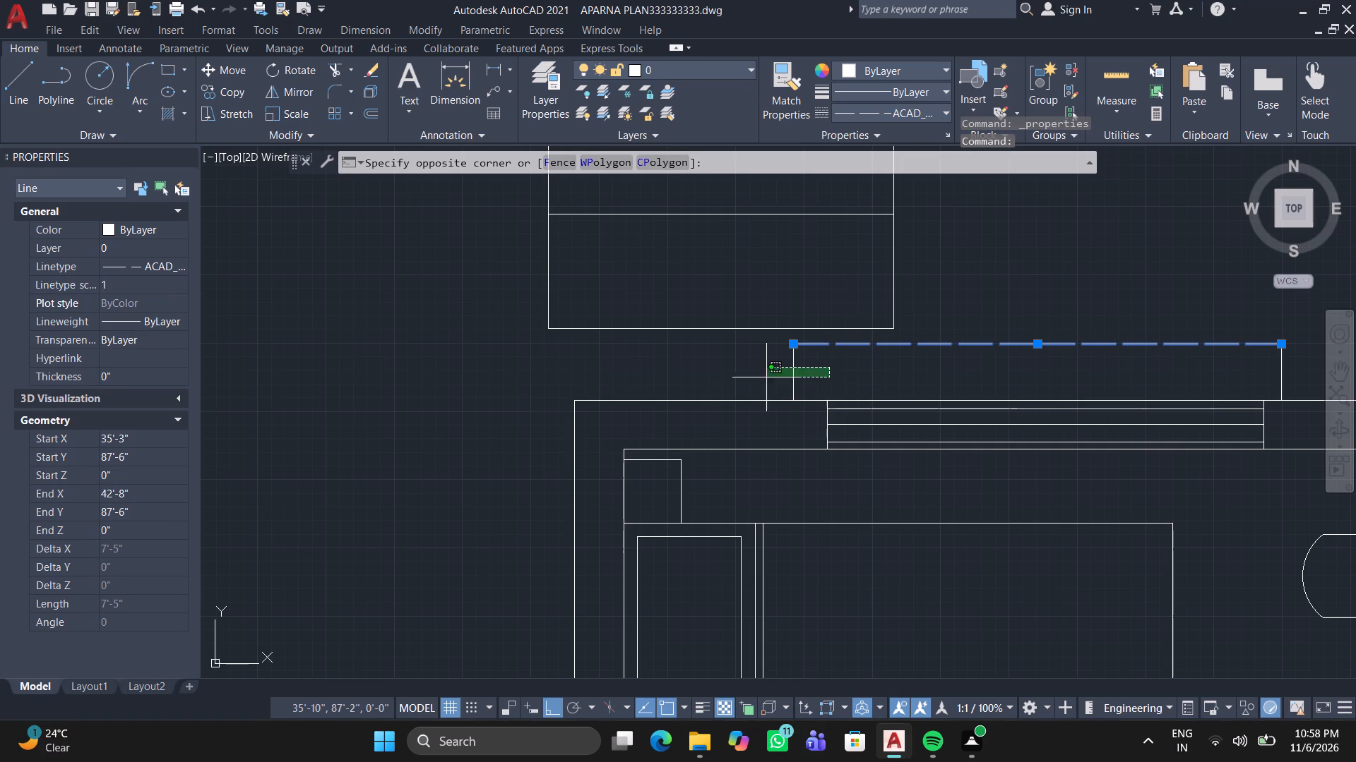
double_click(759, 361)
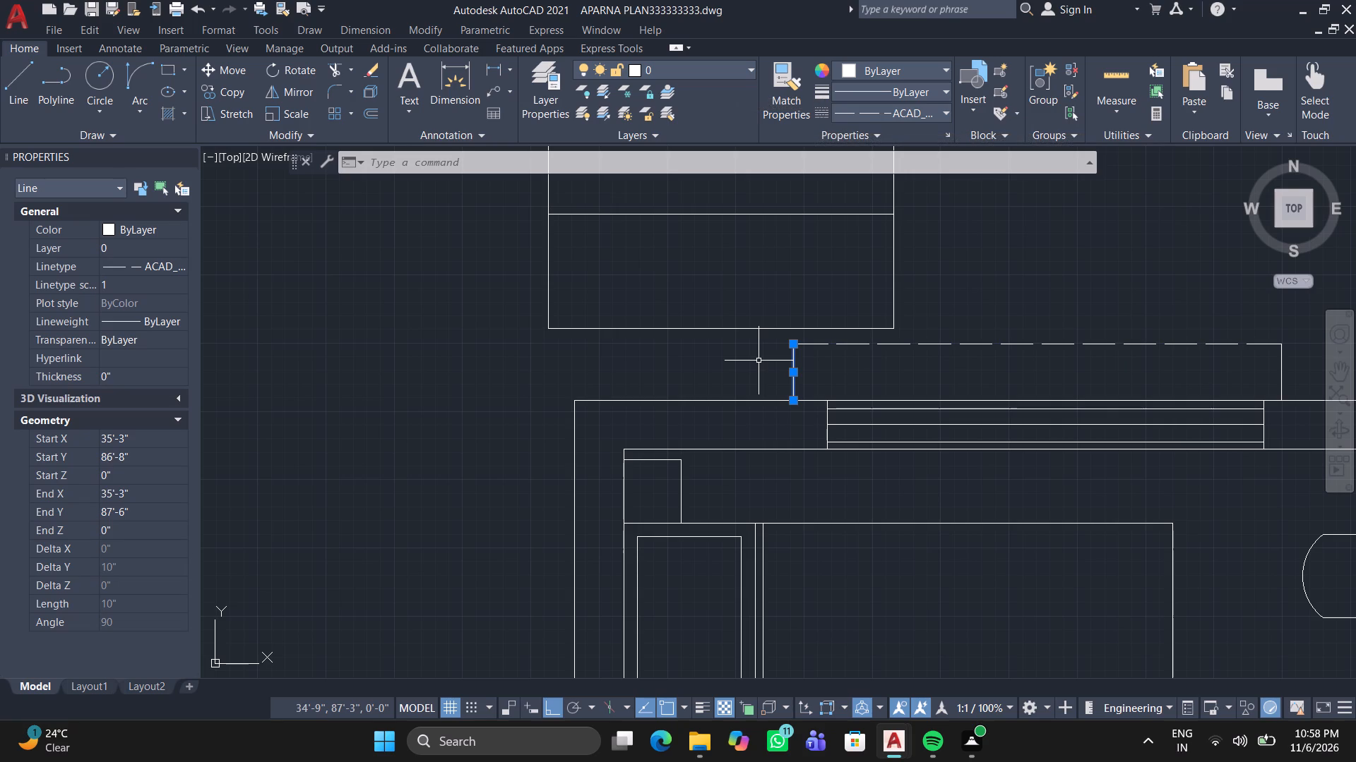
click(123, 282)
text(0.)
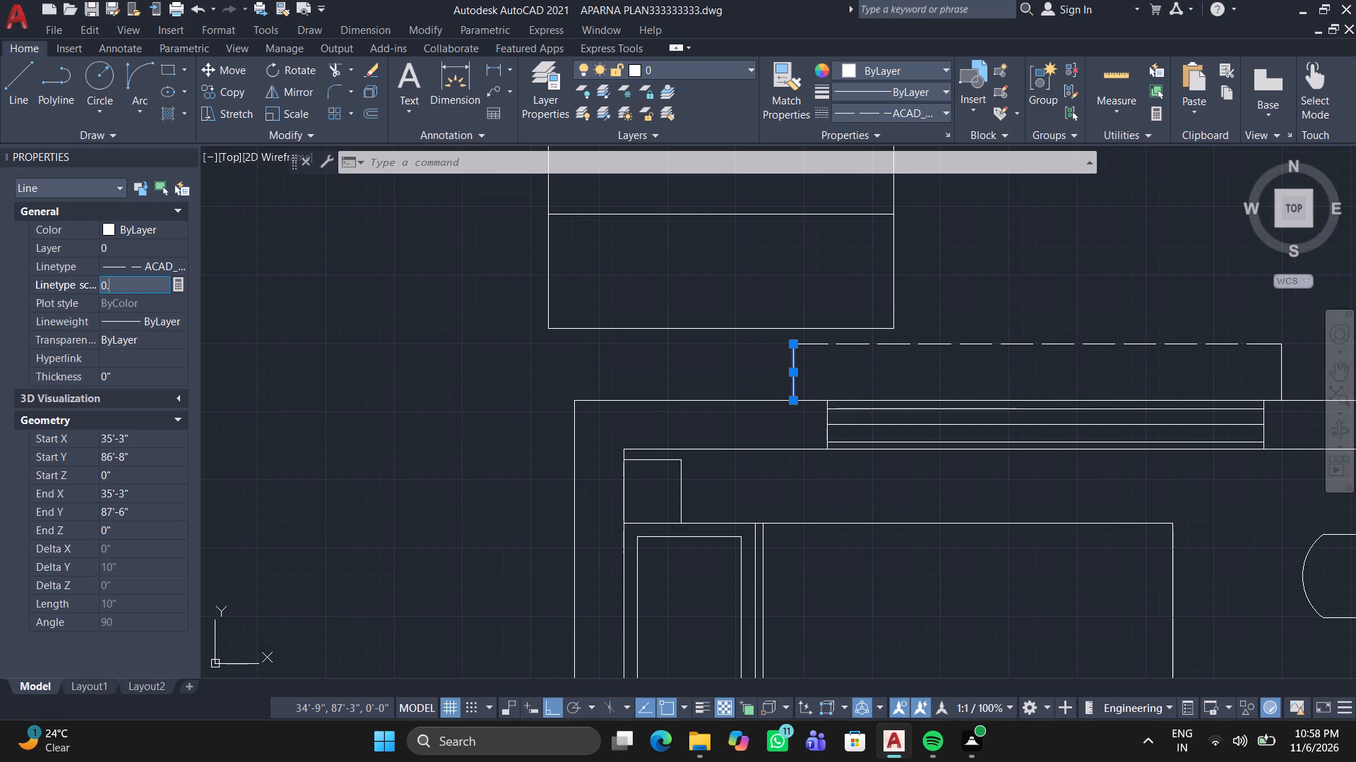
key(5)
key(Return)
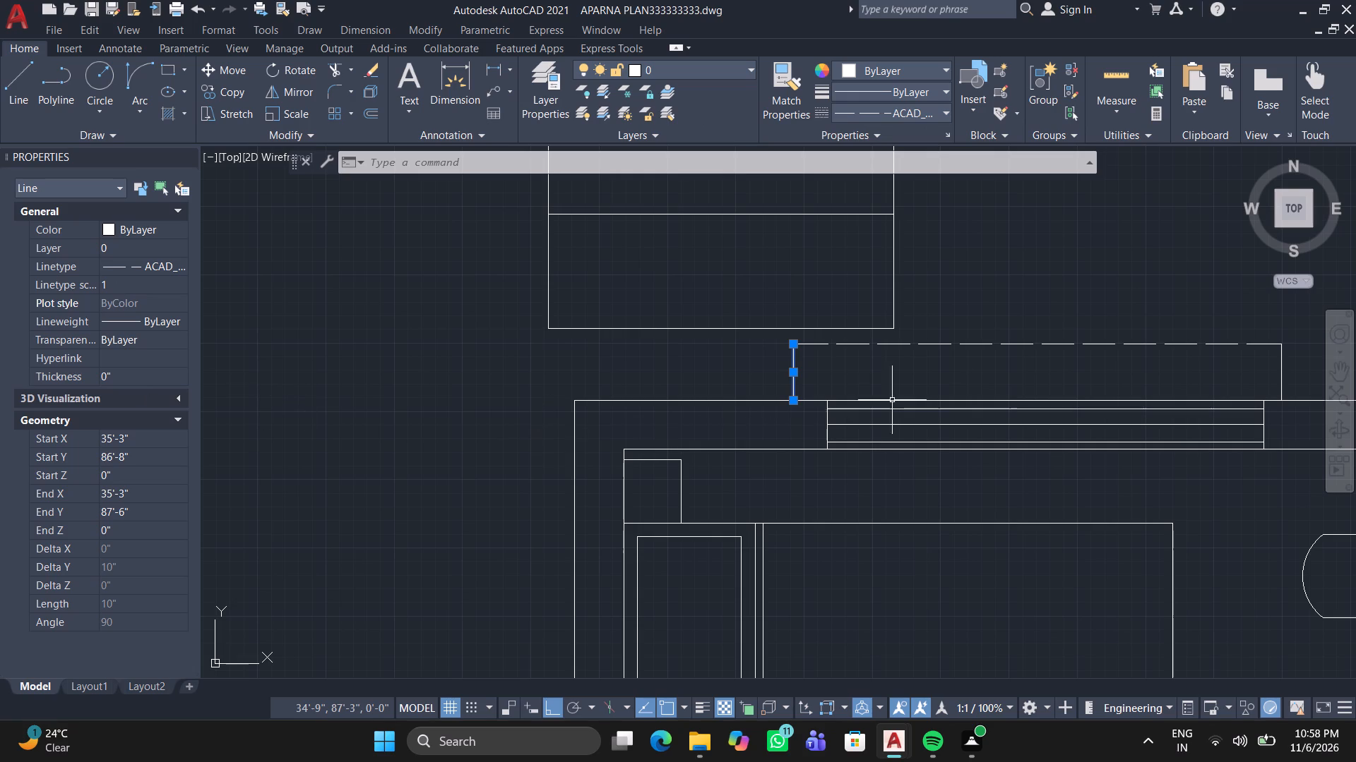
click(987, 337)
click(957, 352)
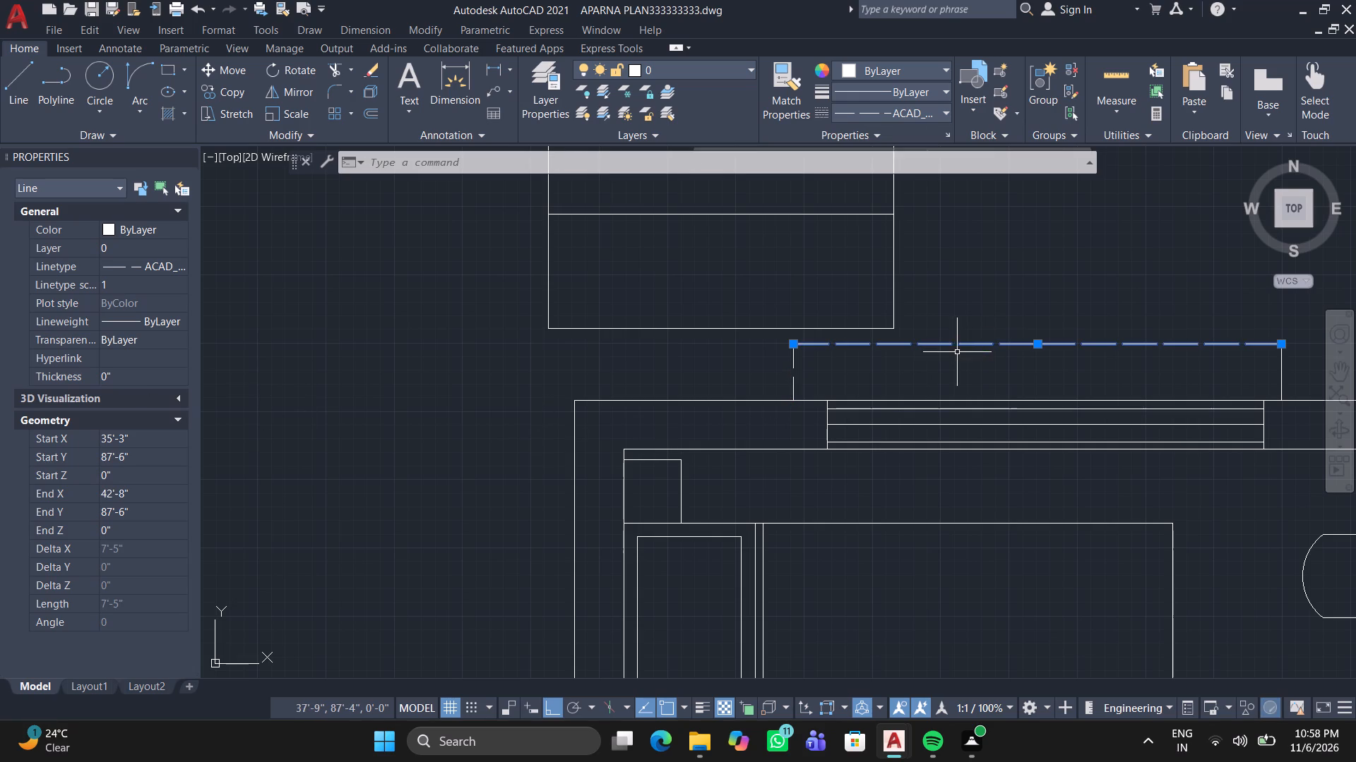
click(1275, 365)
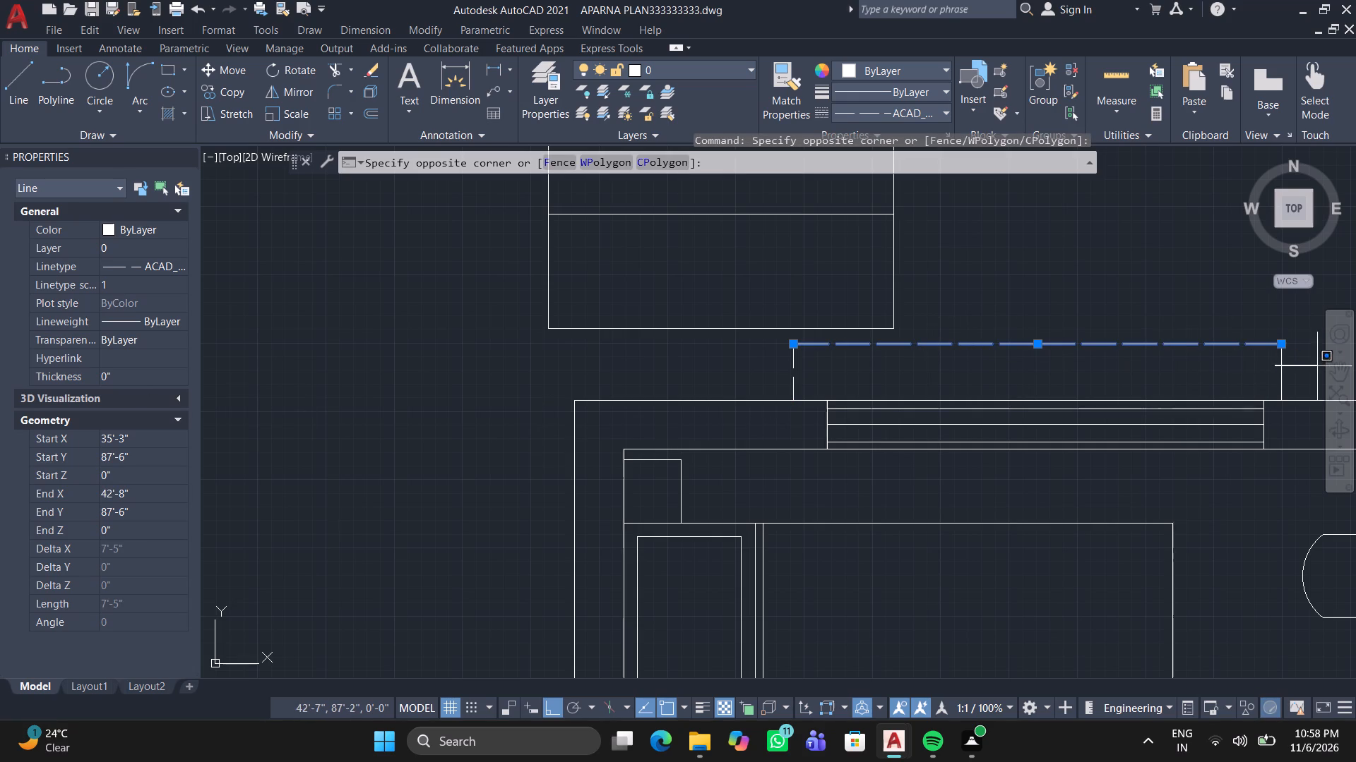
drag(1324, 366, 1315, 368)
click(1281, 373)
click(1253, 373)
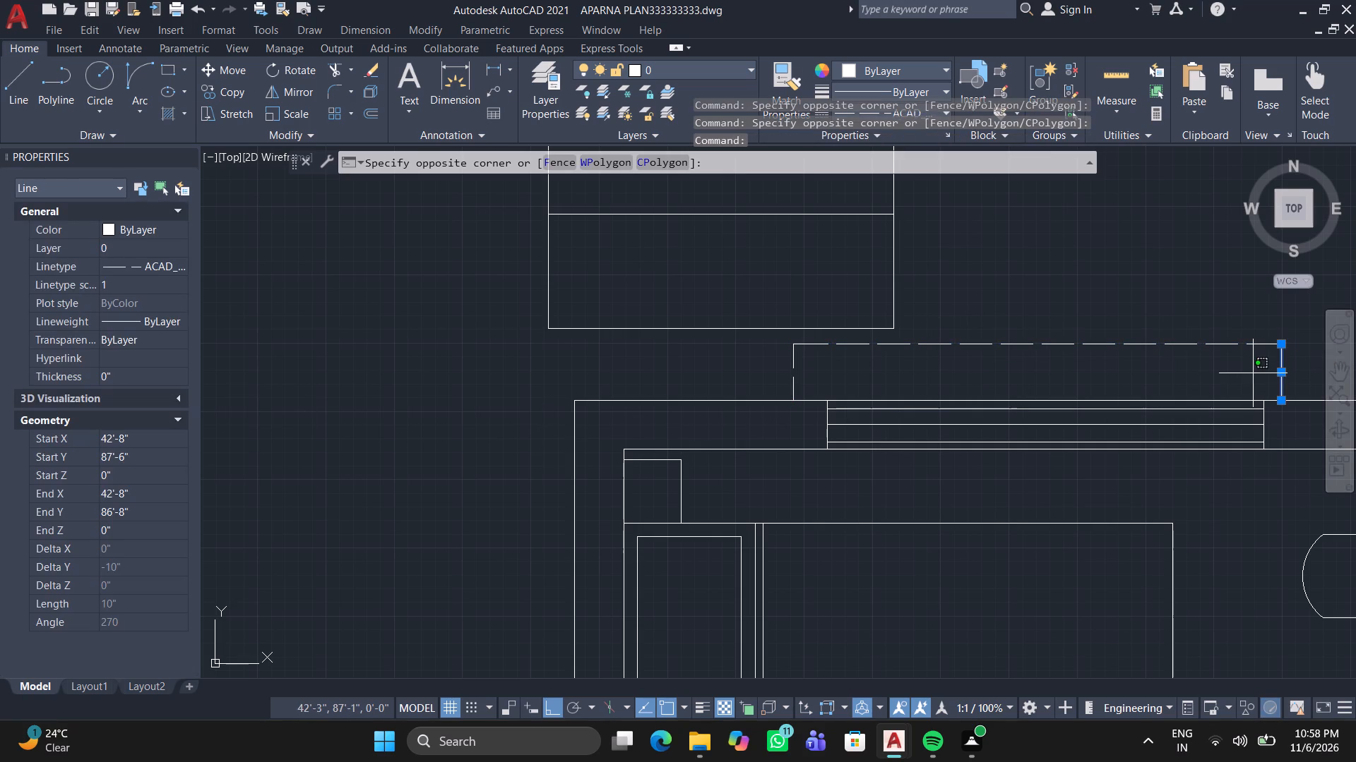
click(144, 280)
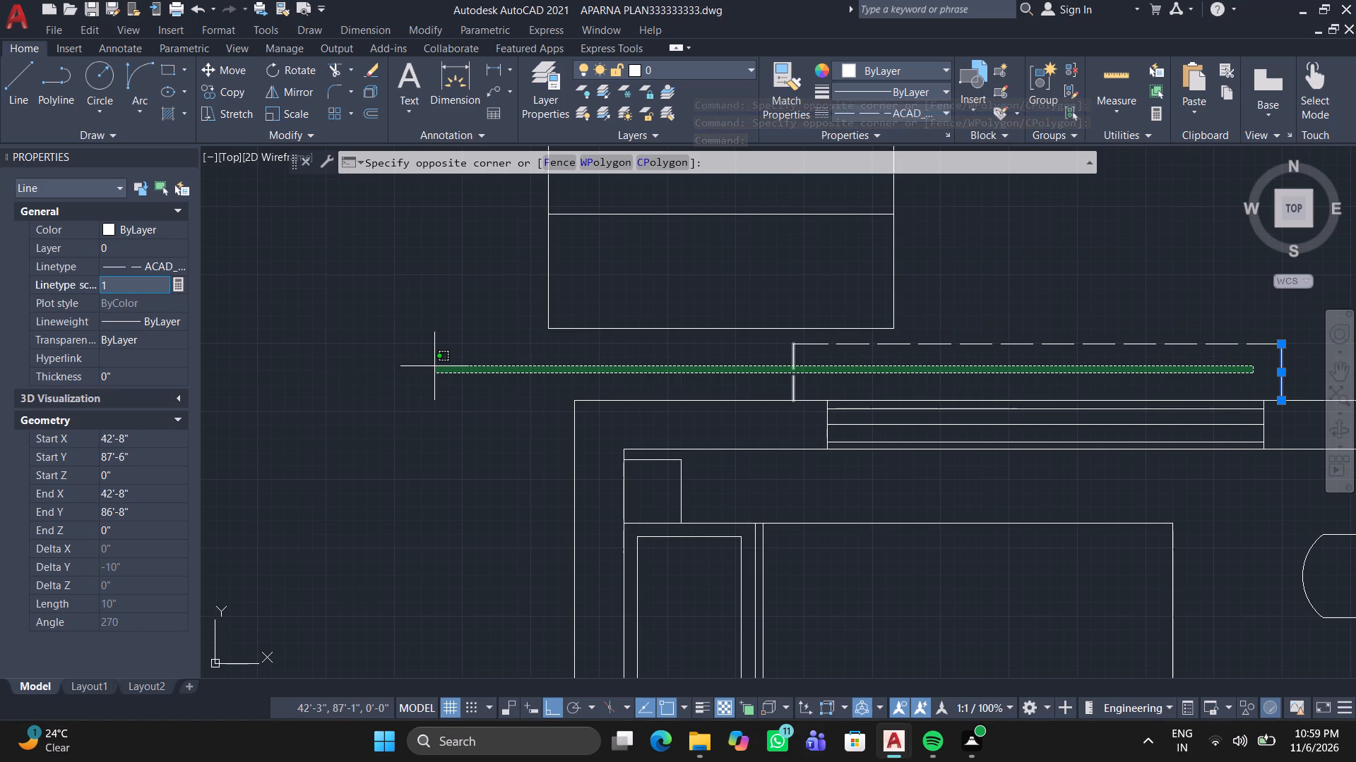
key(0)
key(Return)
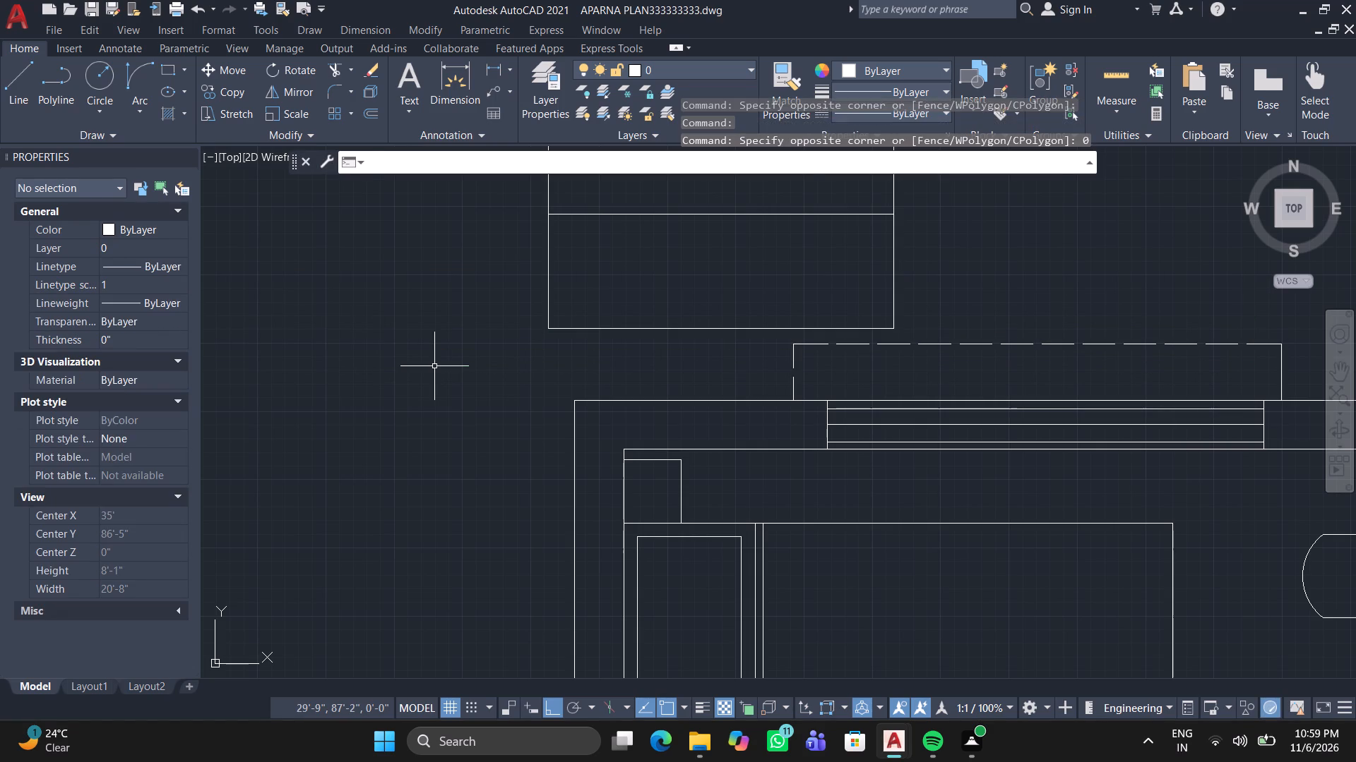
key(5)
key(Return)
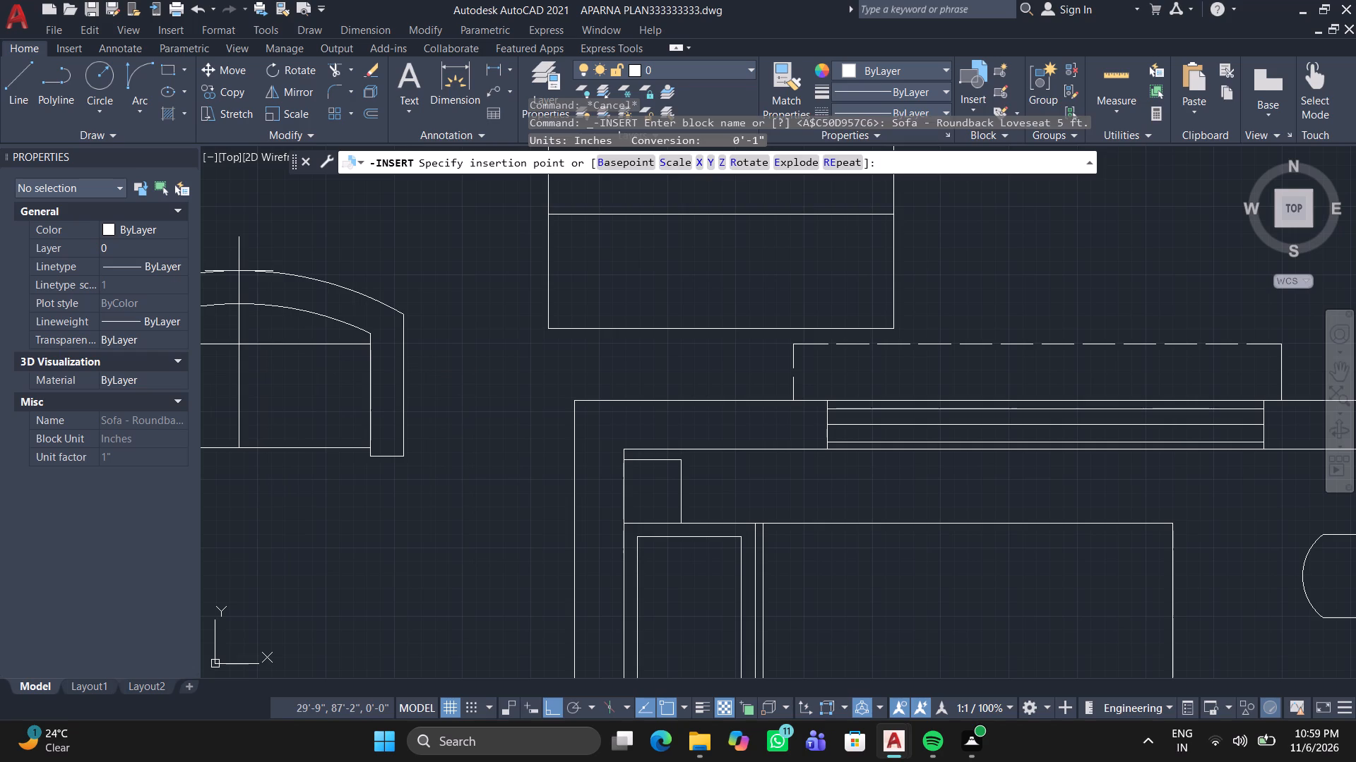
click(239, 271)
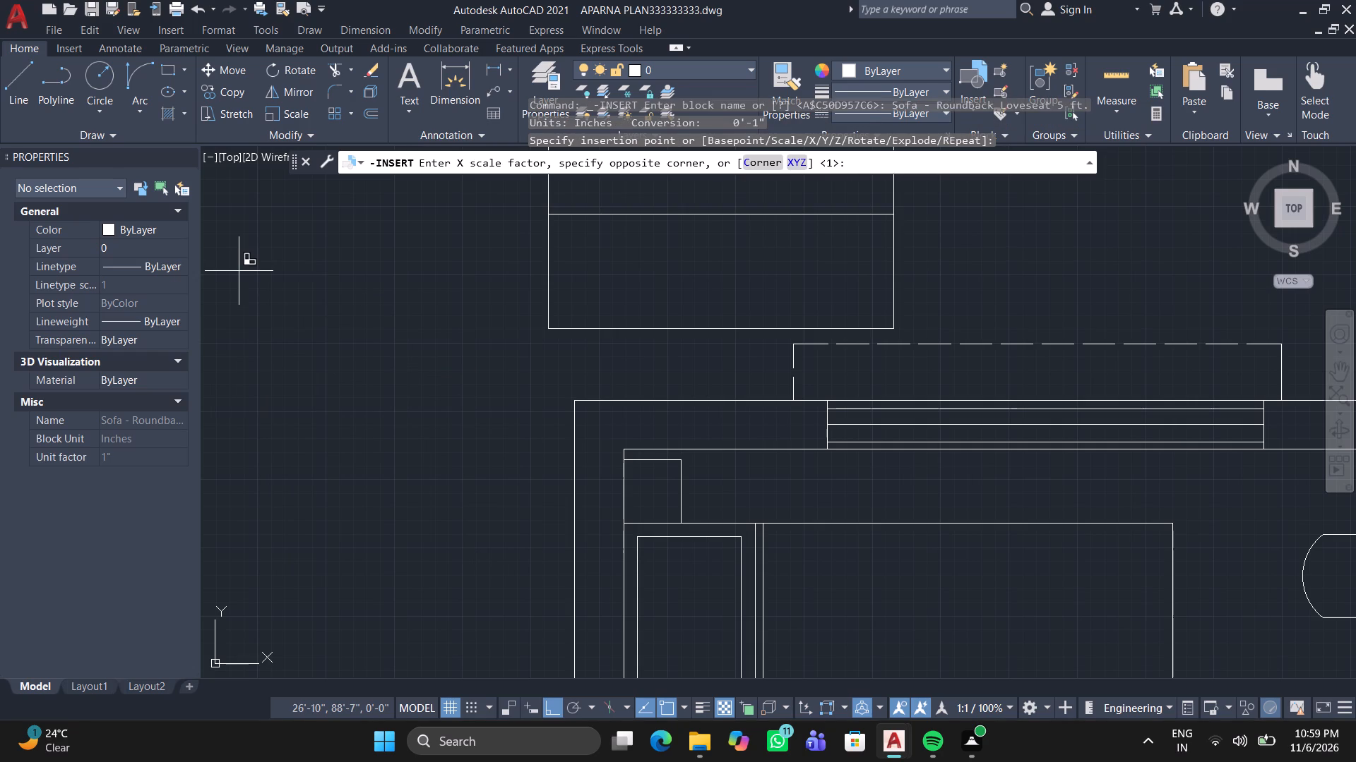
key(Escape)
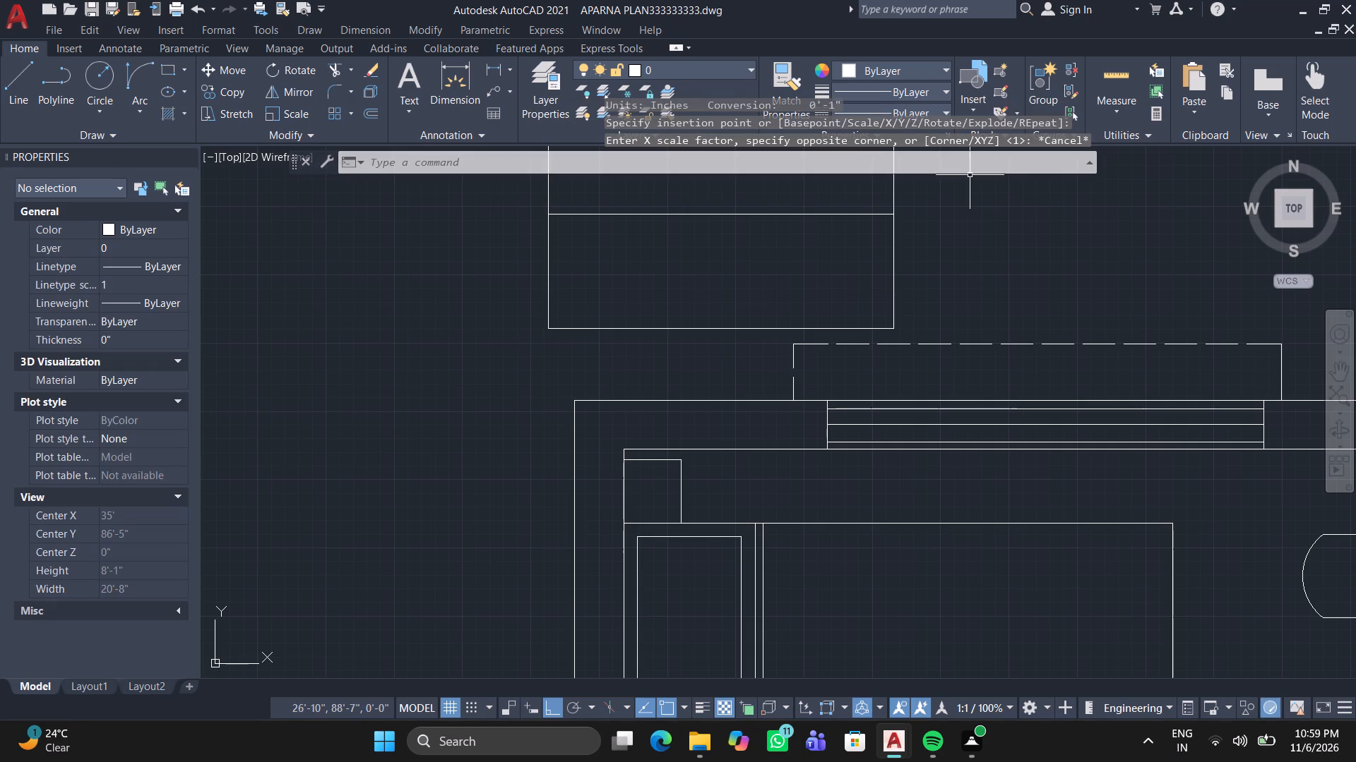
Set the linetype scale of the projection's right vertical line to 0.5 and close the object properties.
middle_drag(1054, 243, 1042, 242)
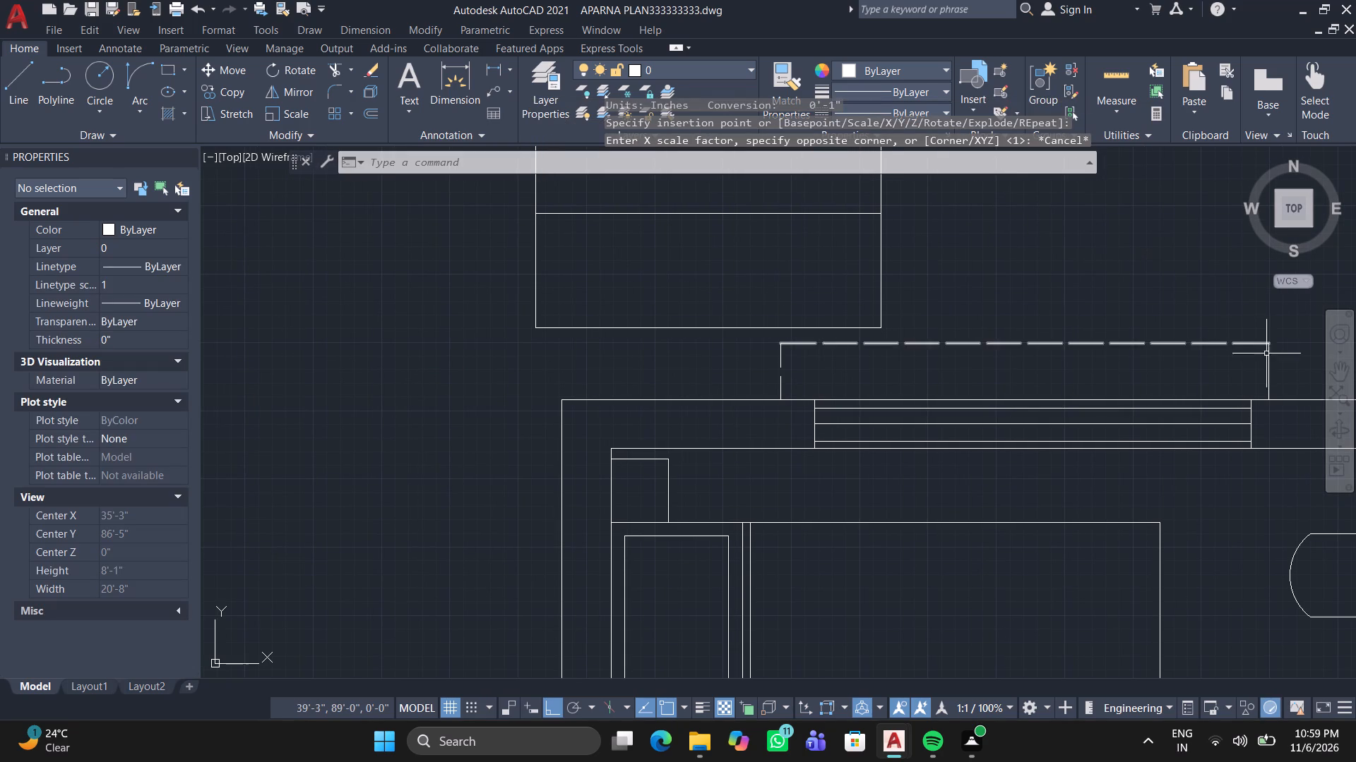
click(1266, 359)
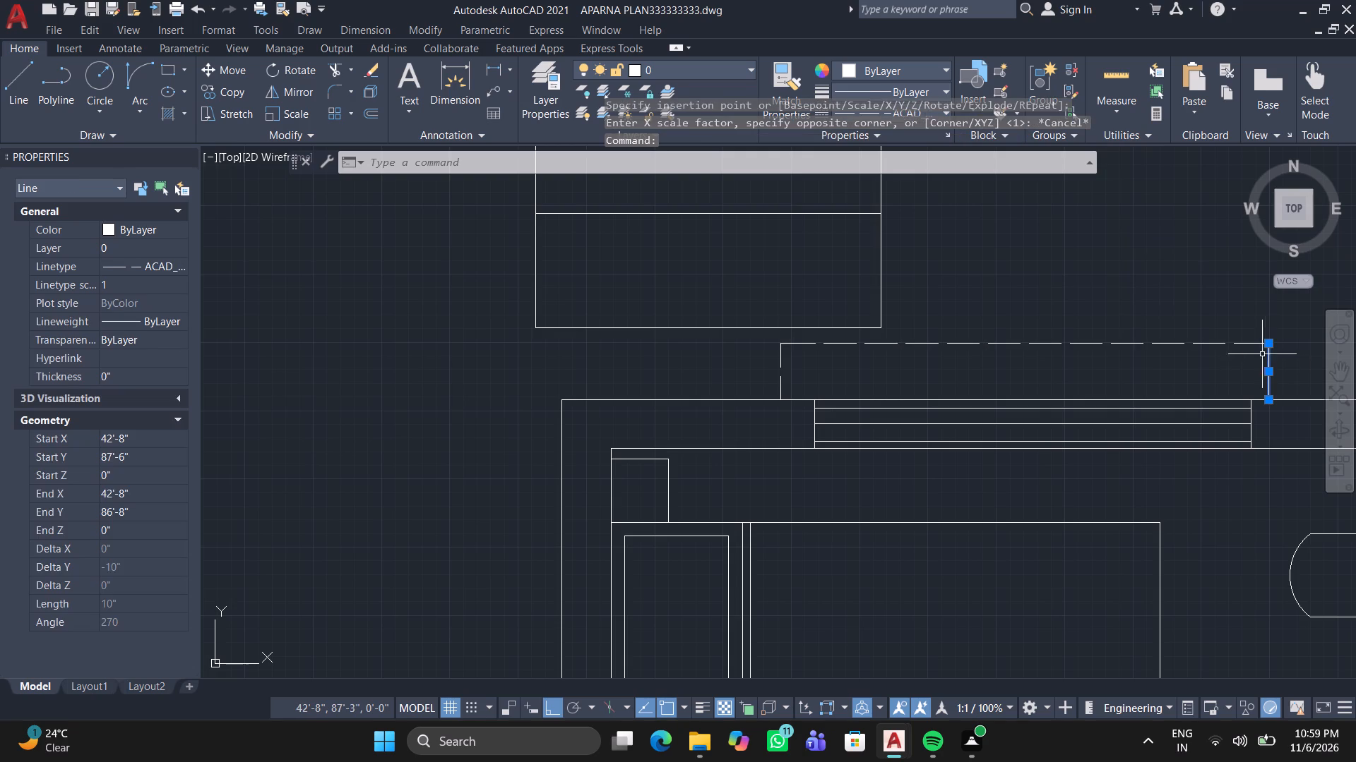
click(115, 278)
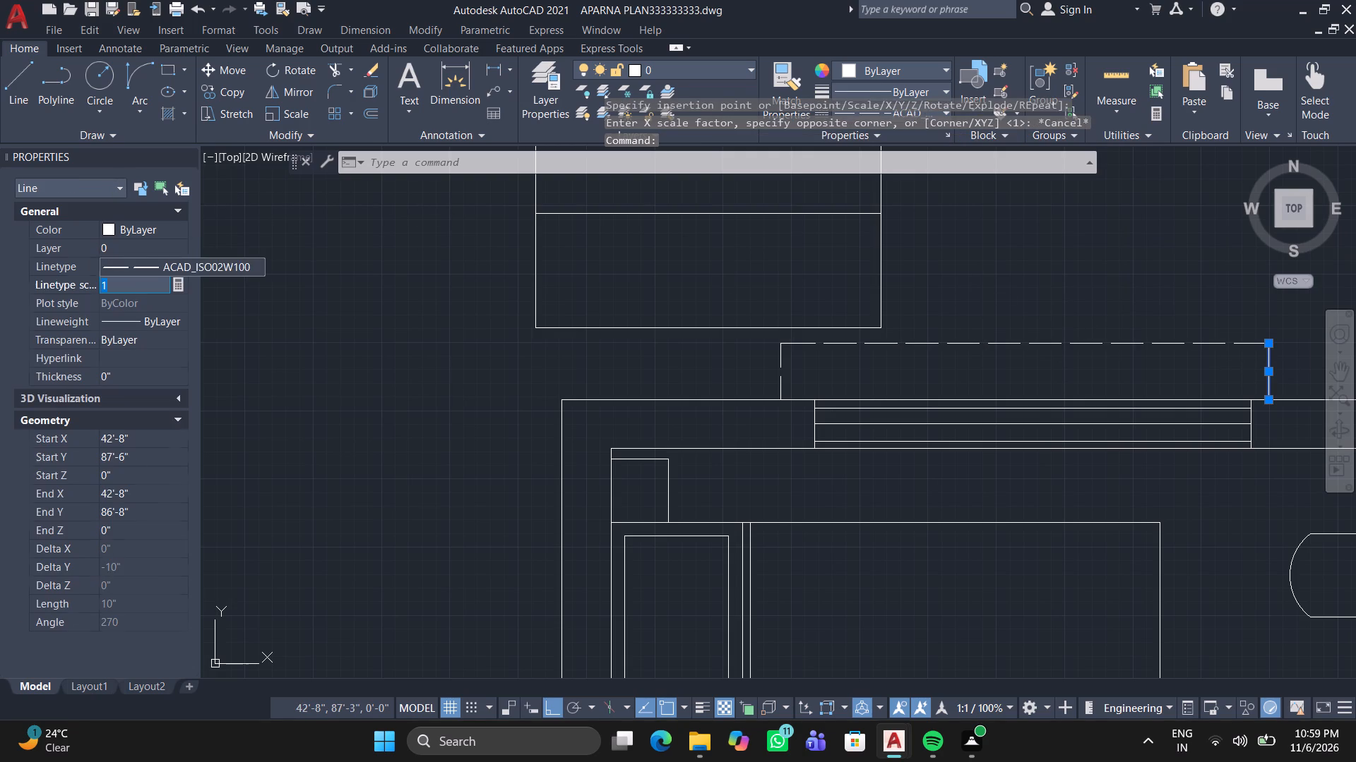
key(BackSpace)
text(0.)
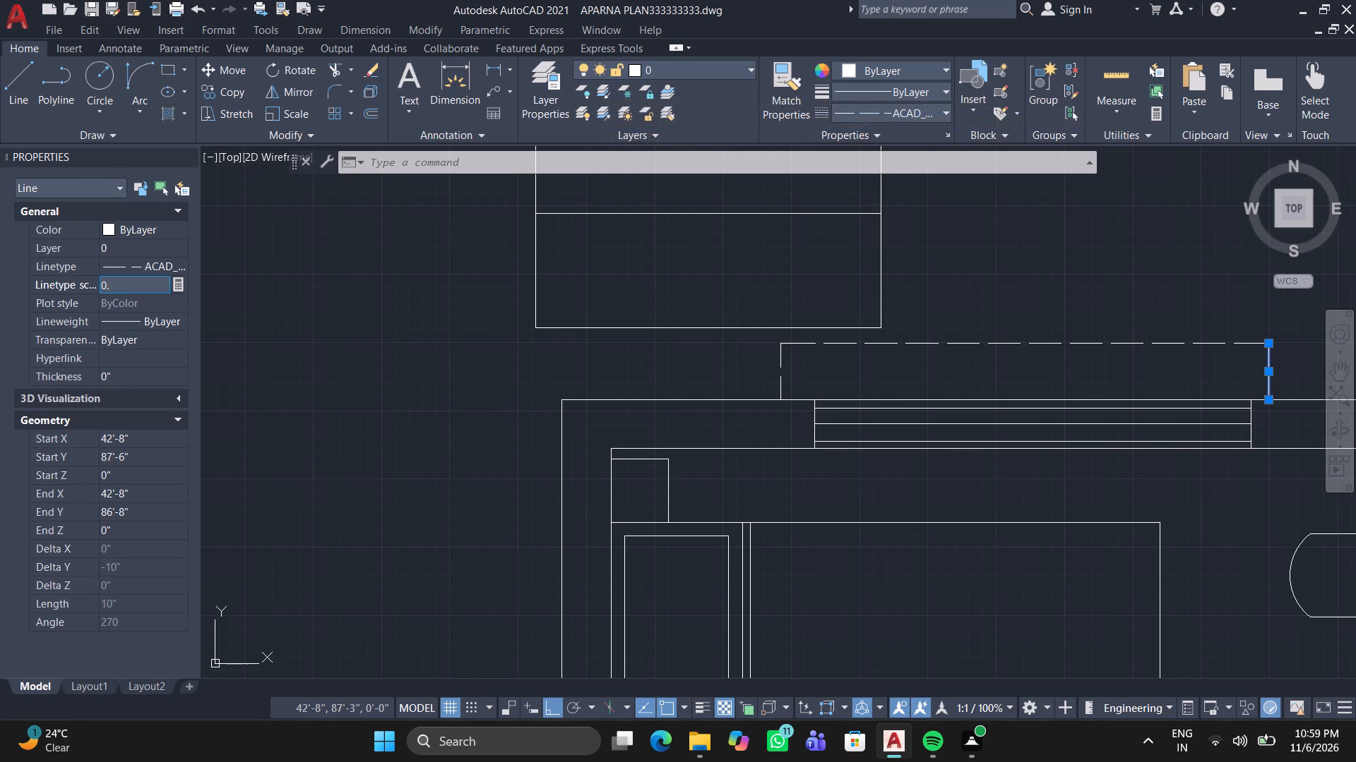
key(8)
key(BackSpace)
key(5)
key(Return)
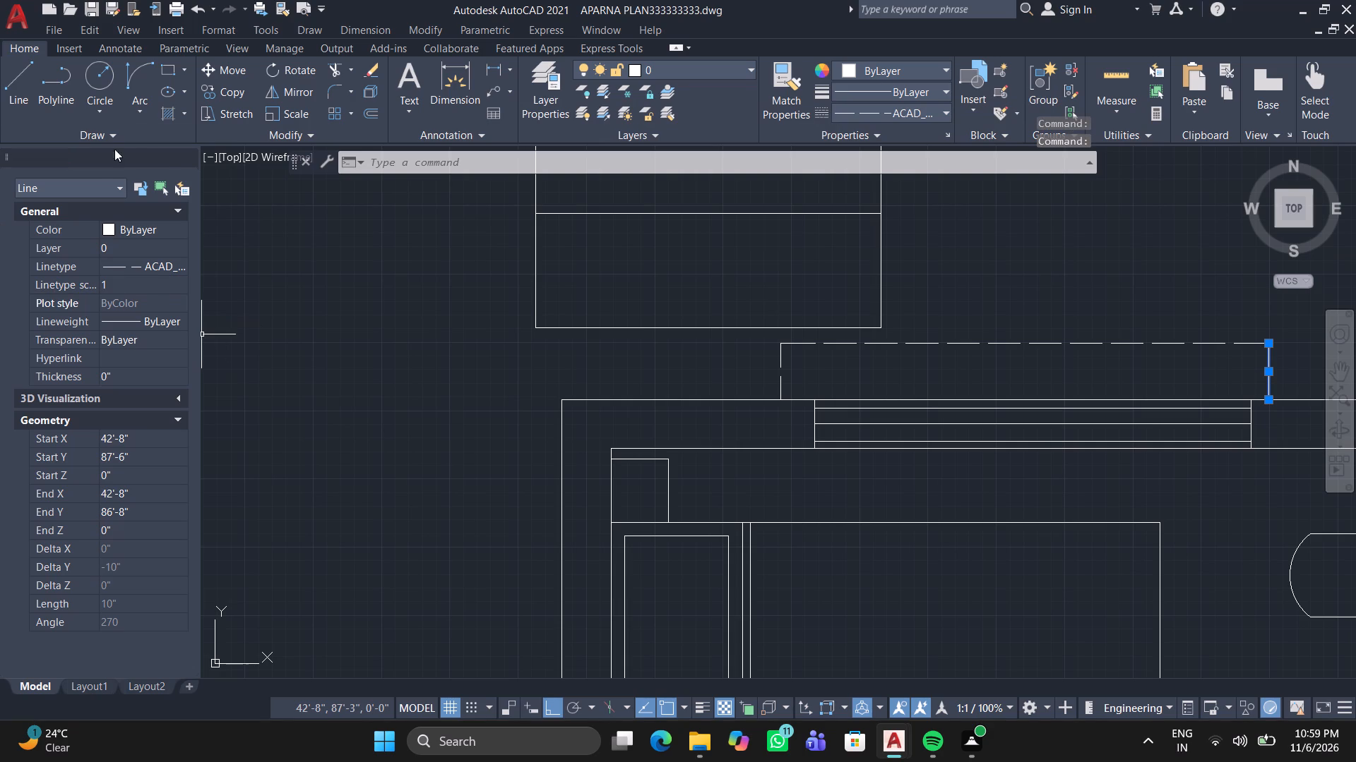
click(182, 157)
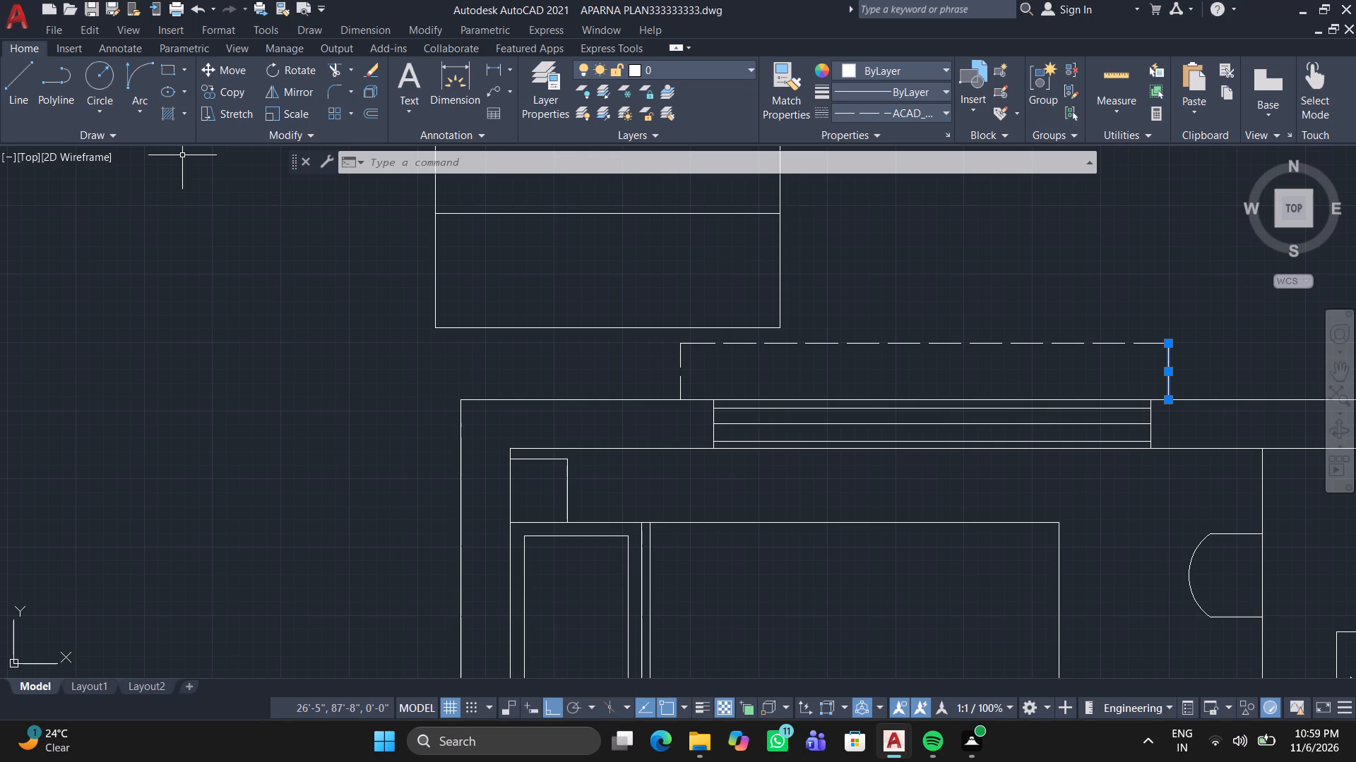
Move the whole loose bed rectangle with its middle line horizontally to the left, clear of BED ROOM 1's window projection.
scroll(642, 435, down, 2)
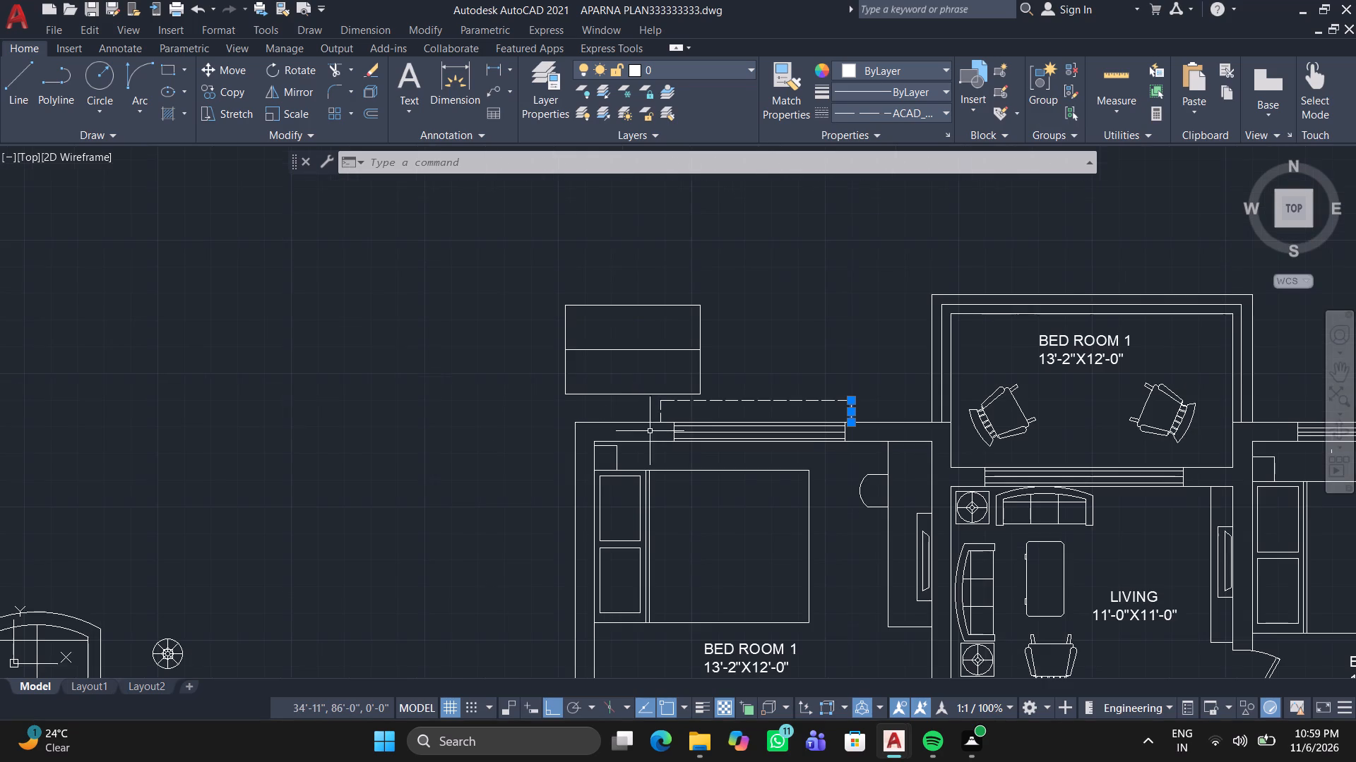
middle_drag(631, 401, 638, 431)
middle_click(638, 431)
scroll(638, 431, up, 3)
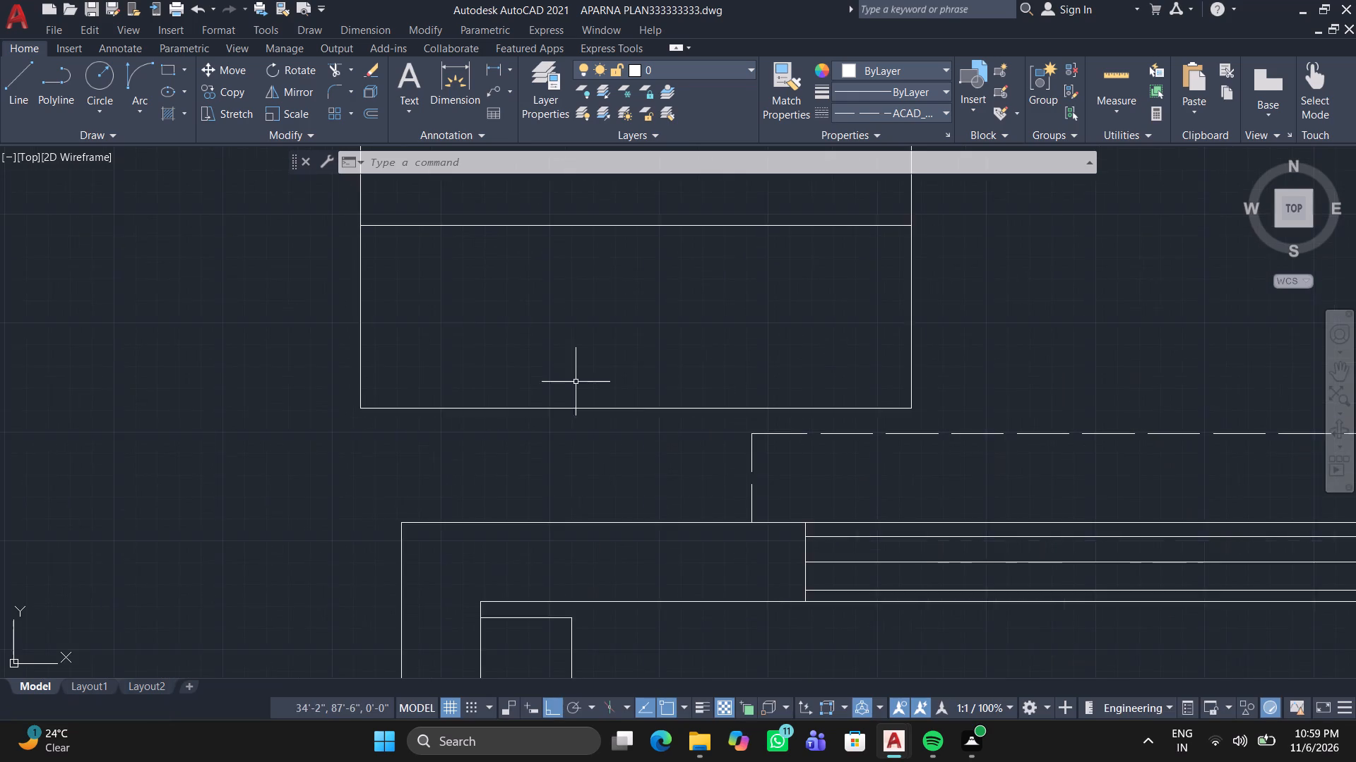
scroll(424, 321, down, 2)
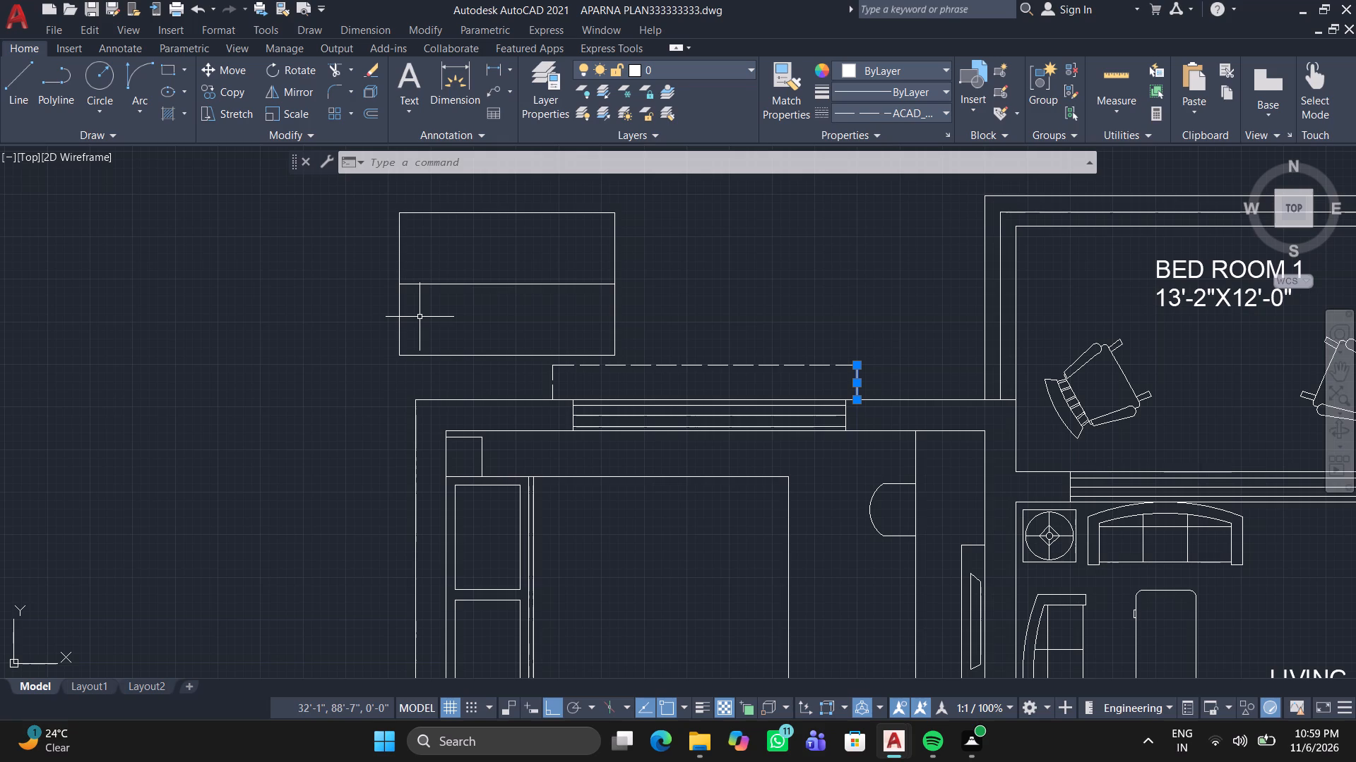
click(380, 199)
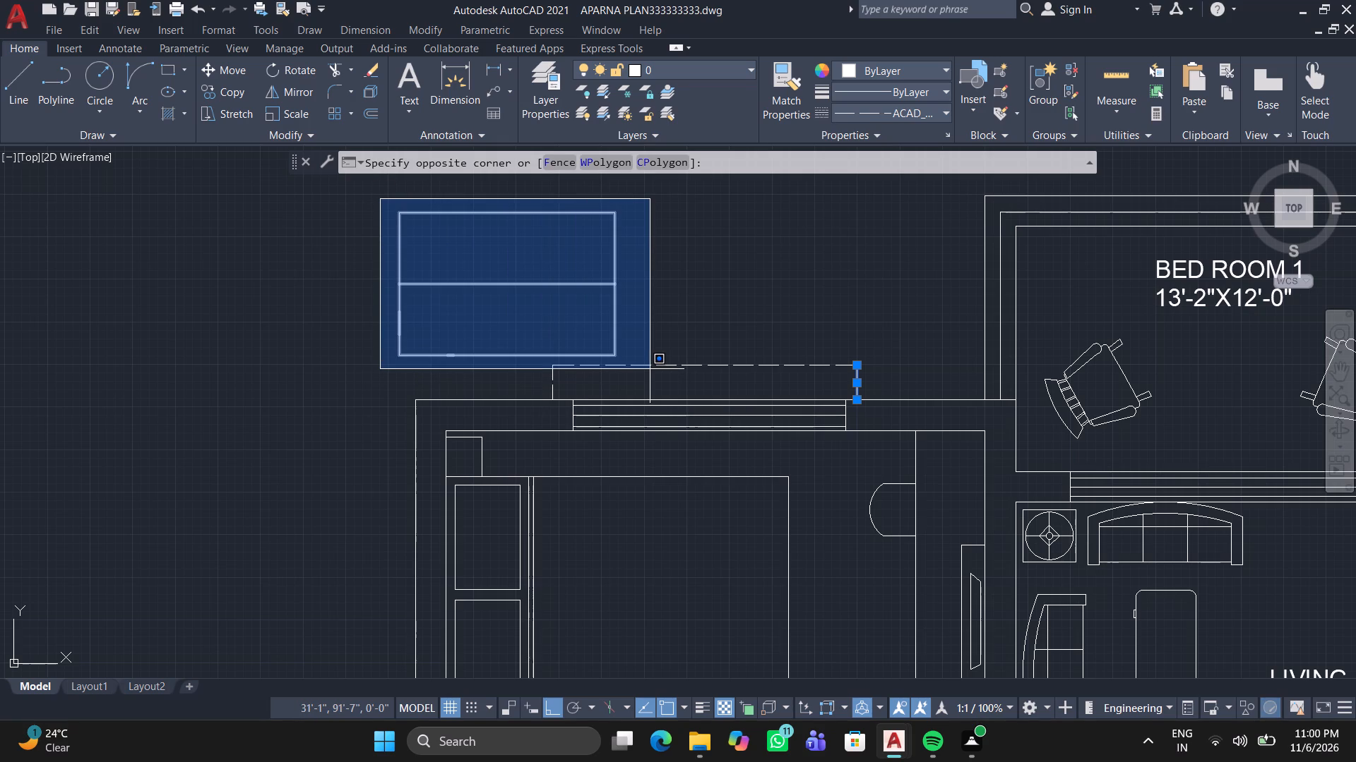
click(634, 359)
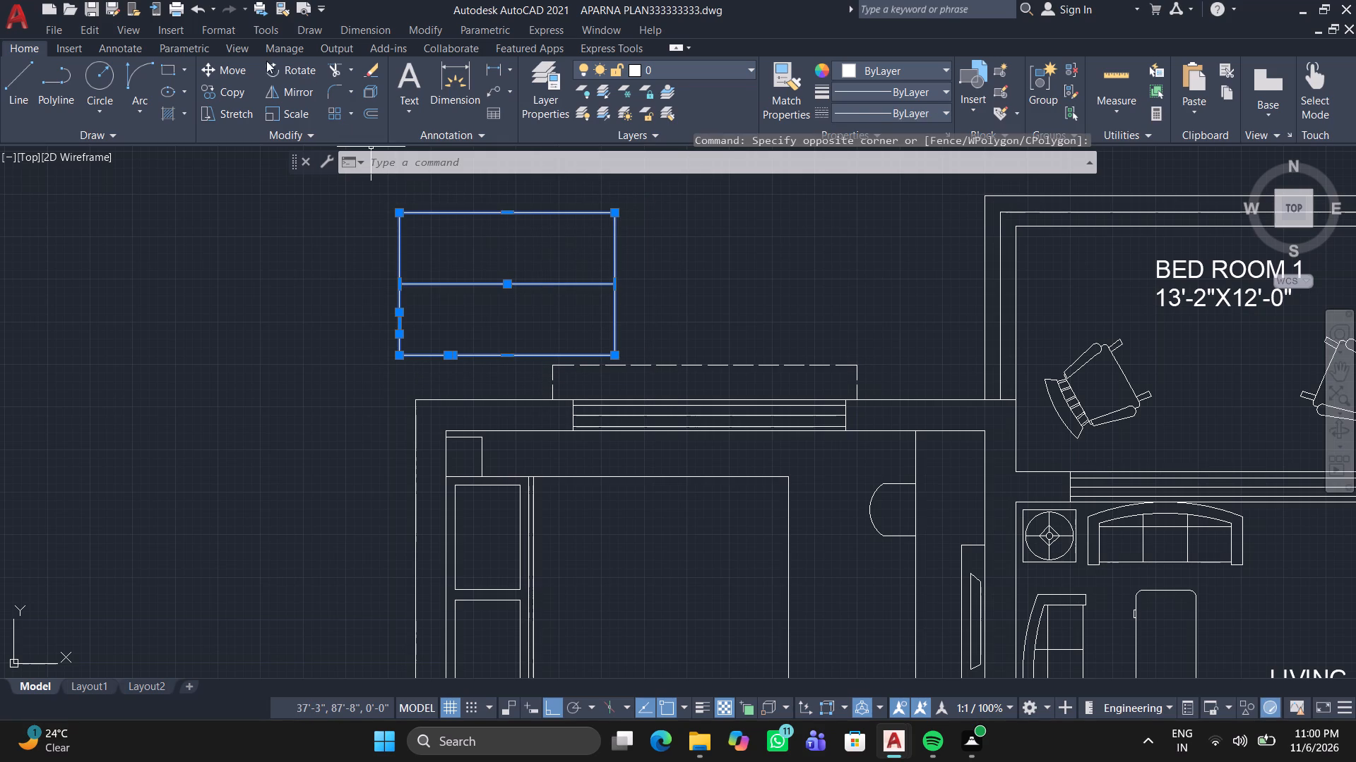
click(217, 65)
click(434, 265)
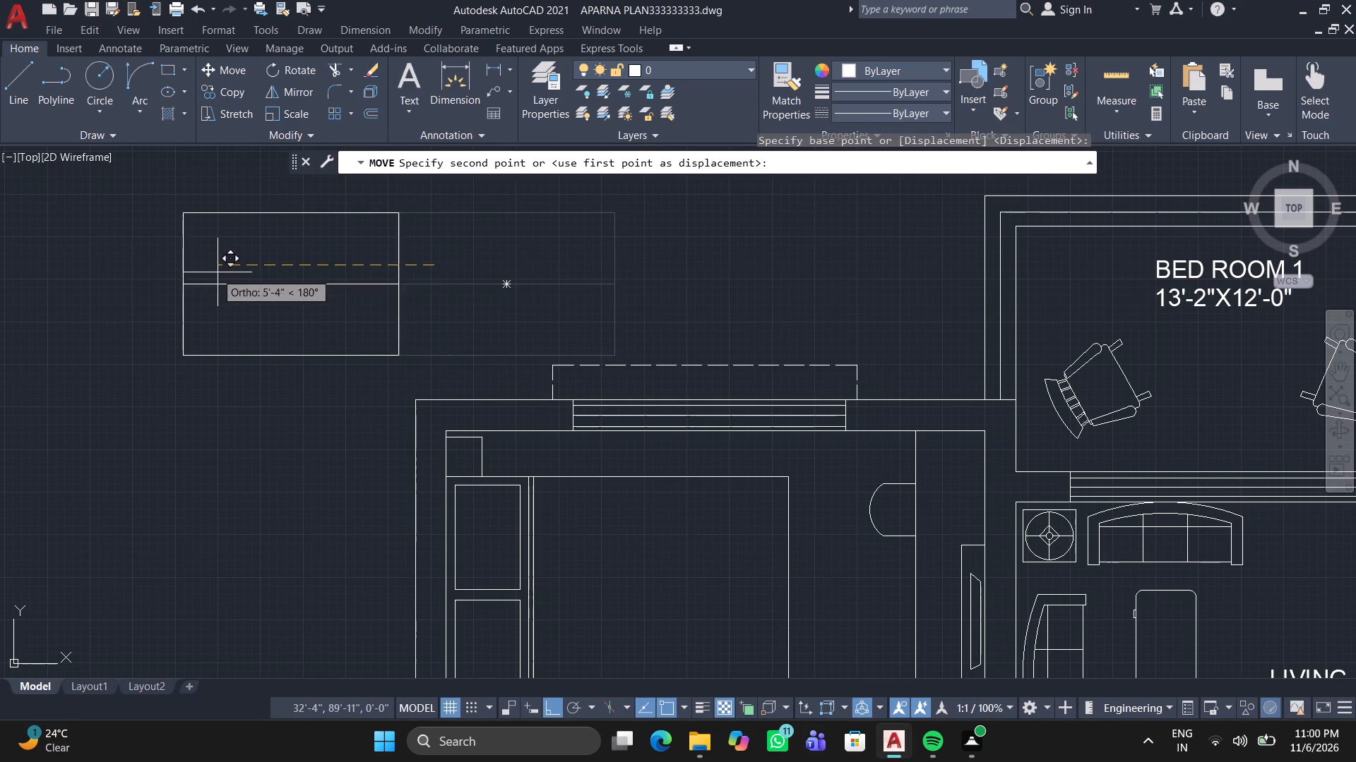
click(161, 272)
key(Escape)
Draw a vertical line about 3'-6" long just inside the loose rectangle's left edge, from its top edge to its bottom edge.
middle_drag(261, 380, 430, 425)
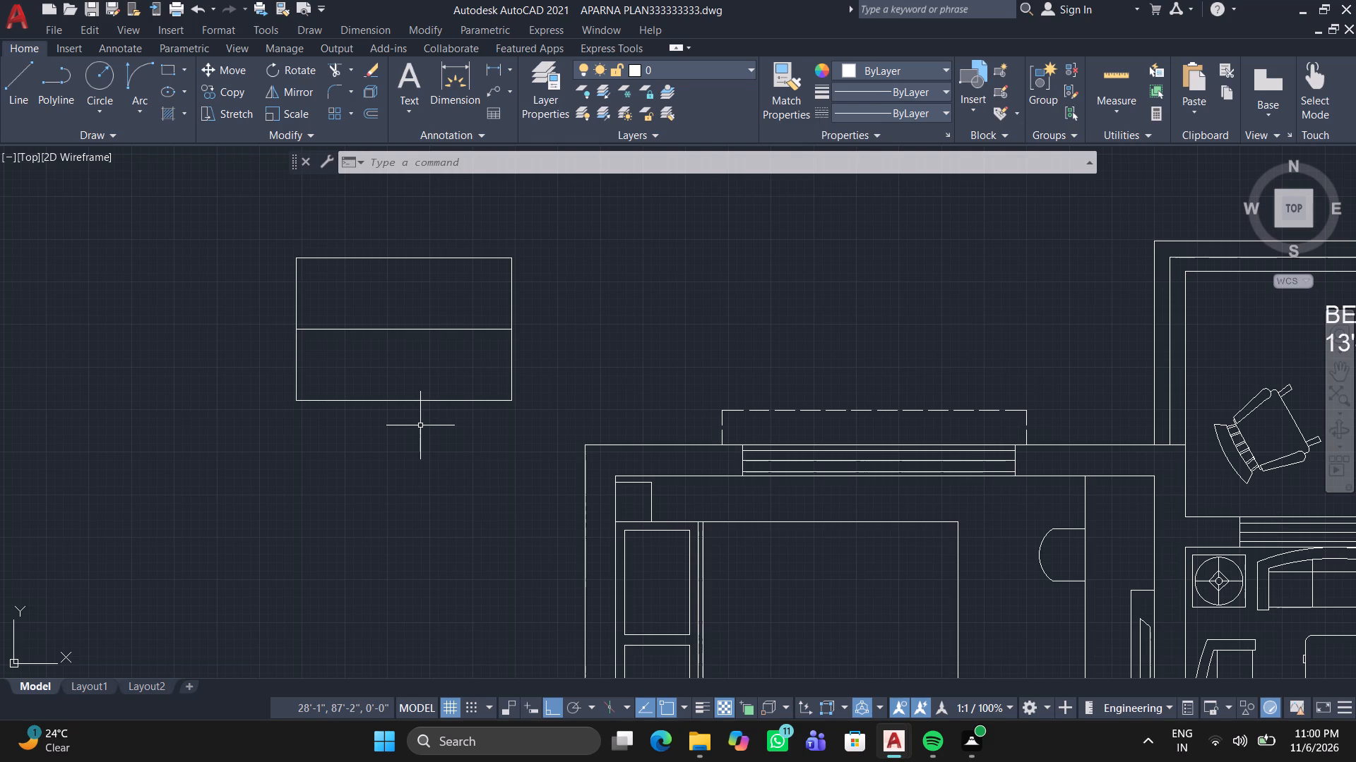
click(2, 92)
key(semicolon)
key(Insert)
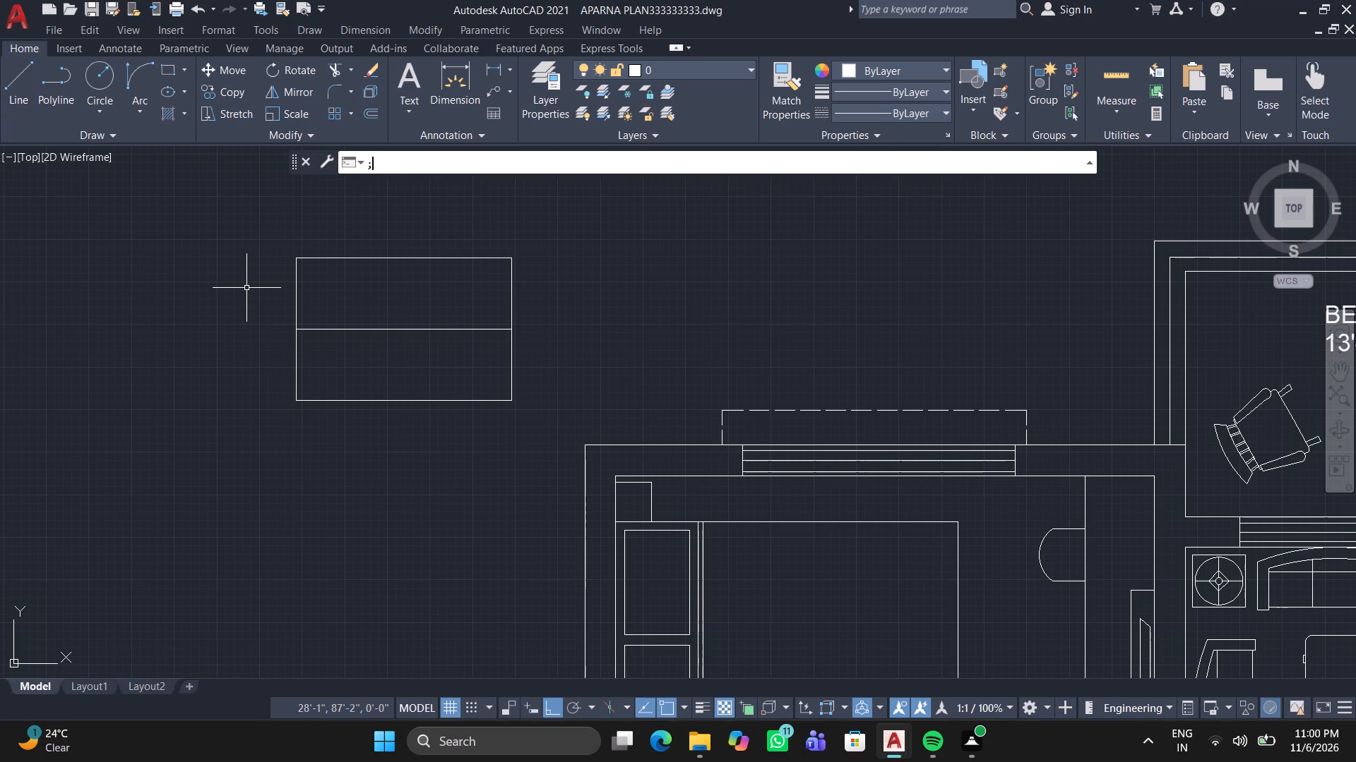
key(BackSpace)
key(l)
key(Return)
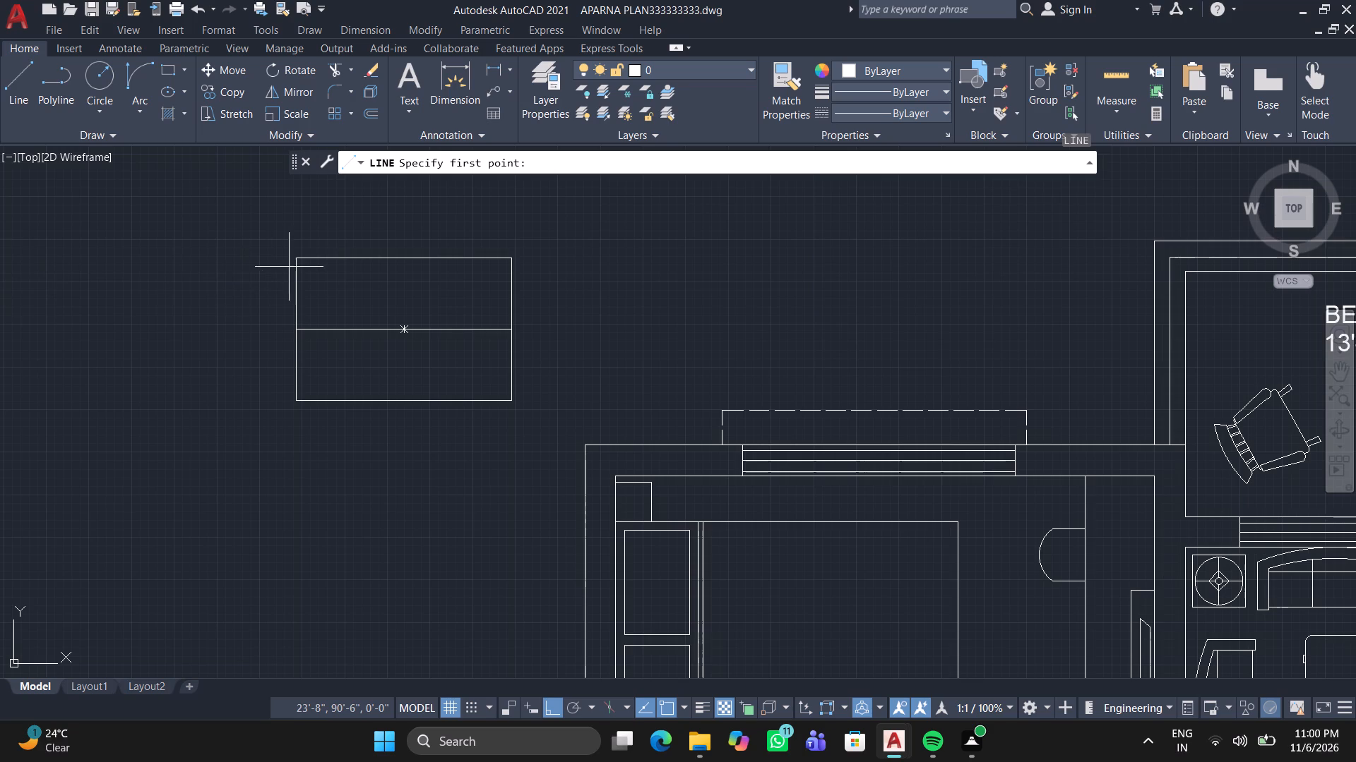
scroll(304, 258, up, 1)
middle_drag(315, 280, 318, 283)
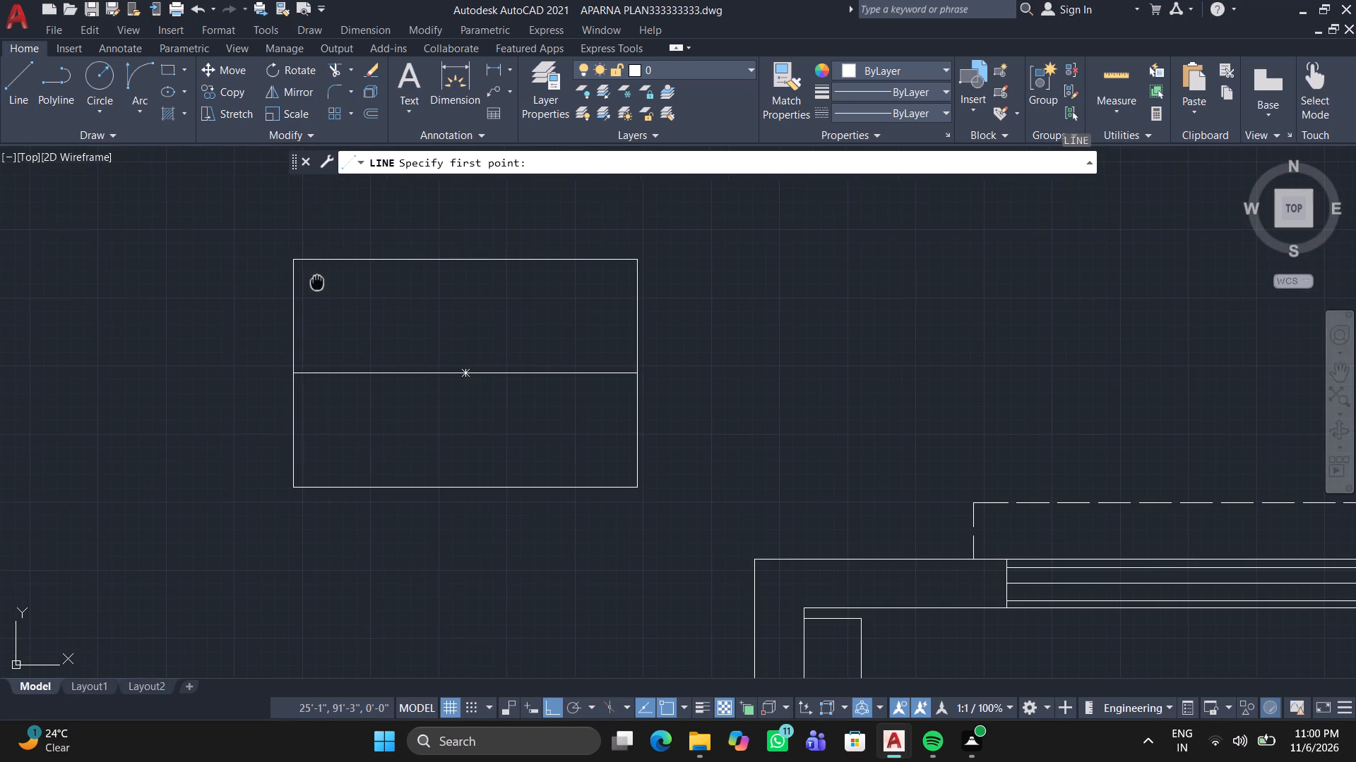
middle_drag(318, 283, 384, 256)
click(375, 233)
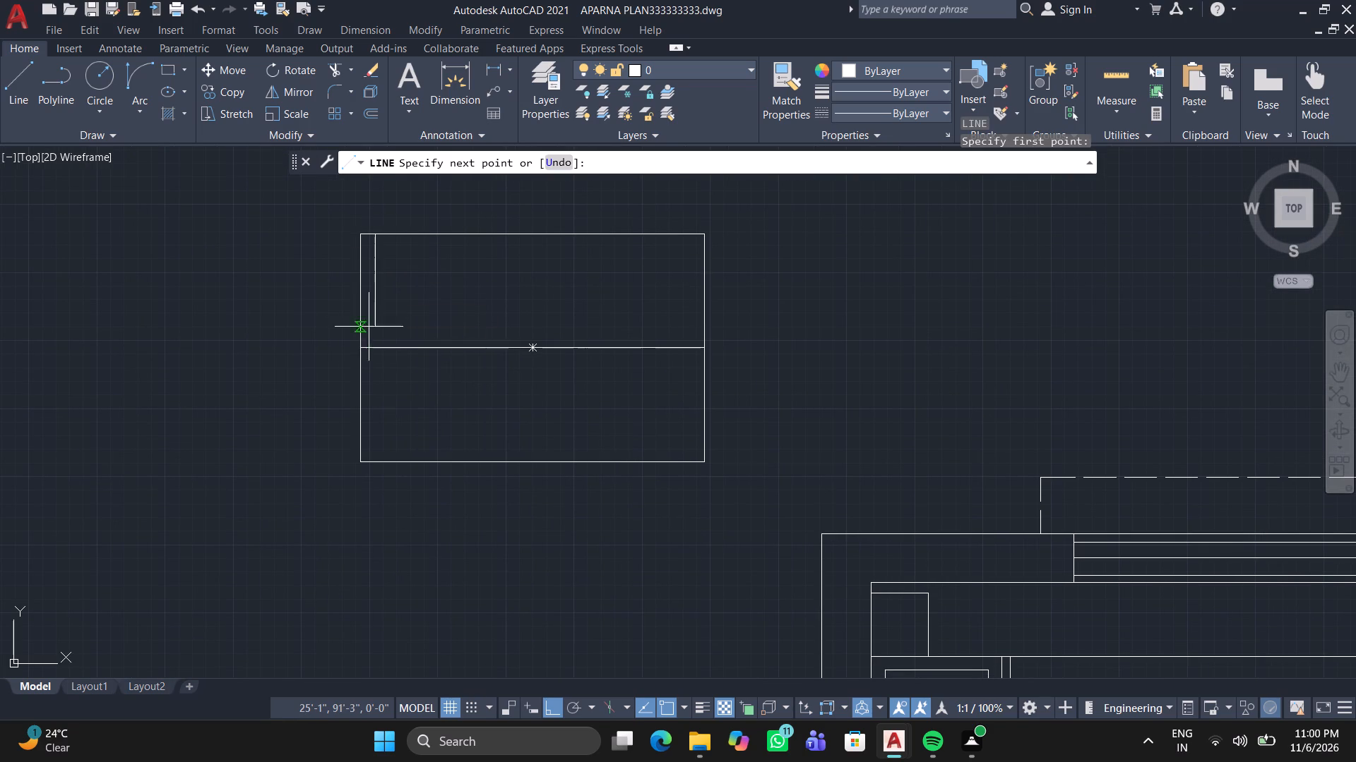
click(374, 462)
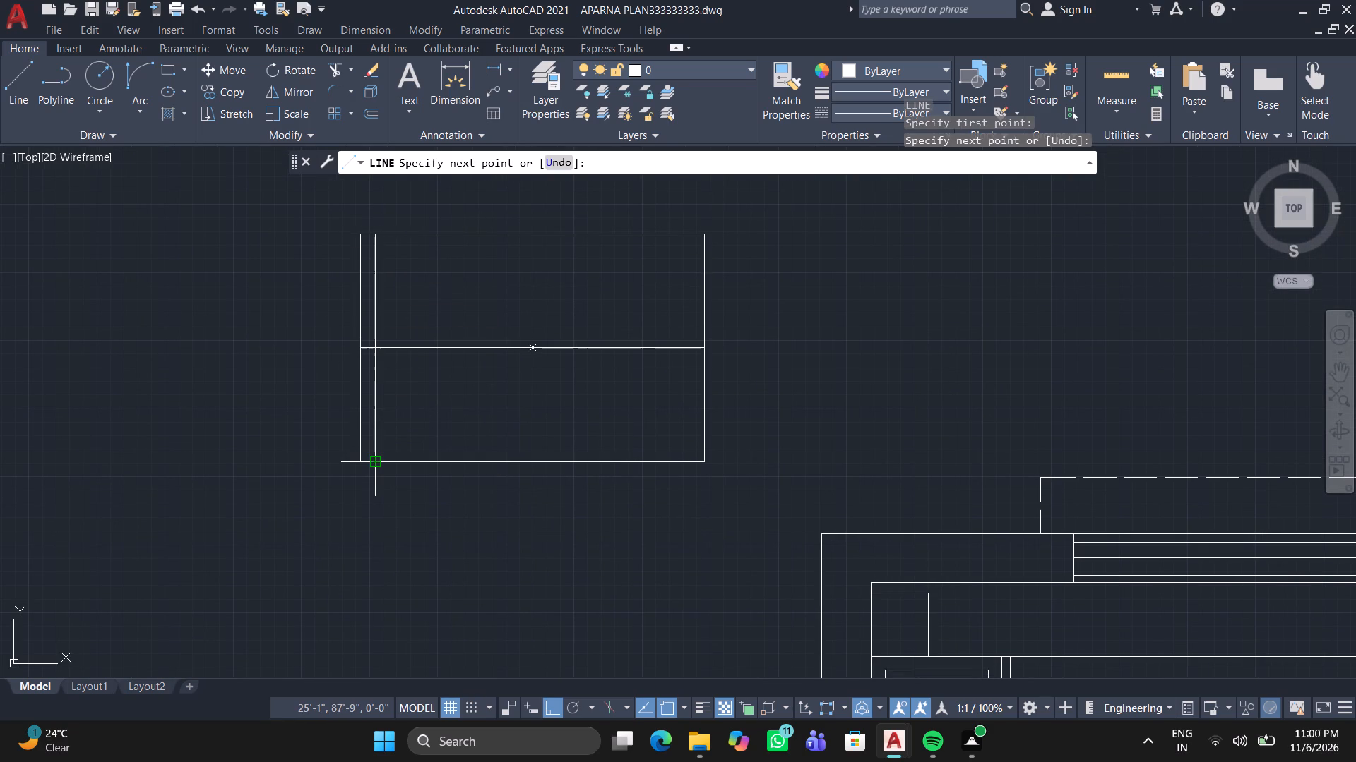
right_click(374, 462)
click(406, 467)
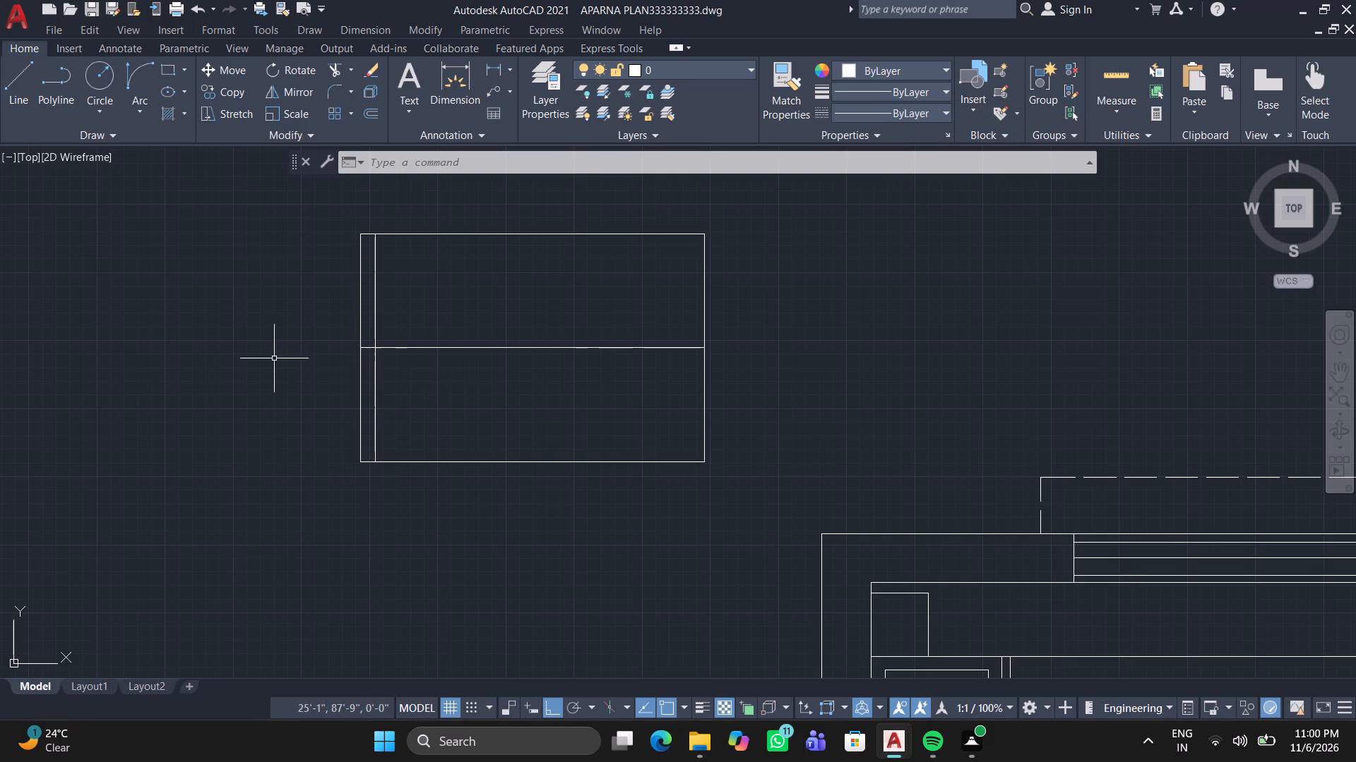
Draw a matching vertical line just inside the loose rectangle's right edge, from its top edge to its bottom edge.
click(12, 64)
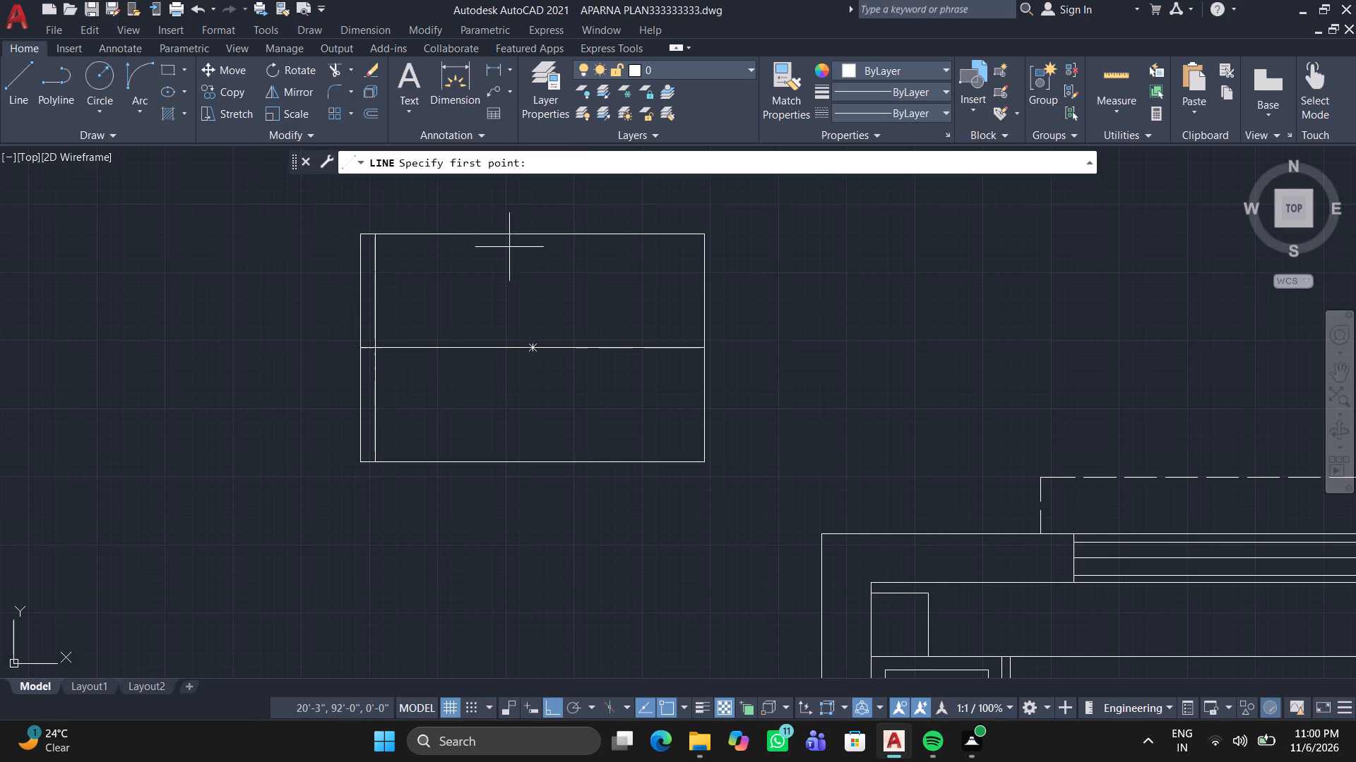
click(689, 236)
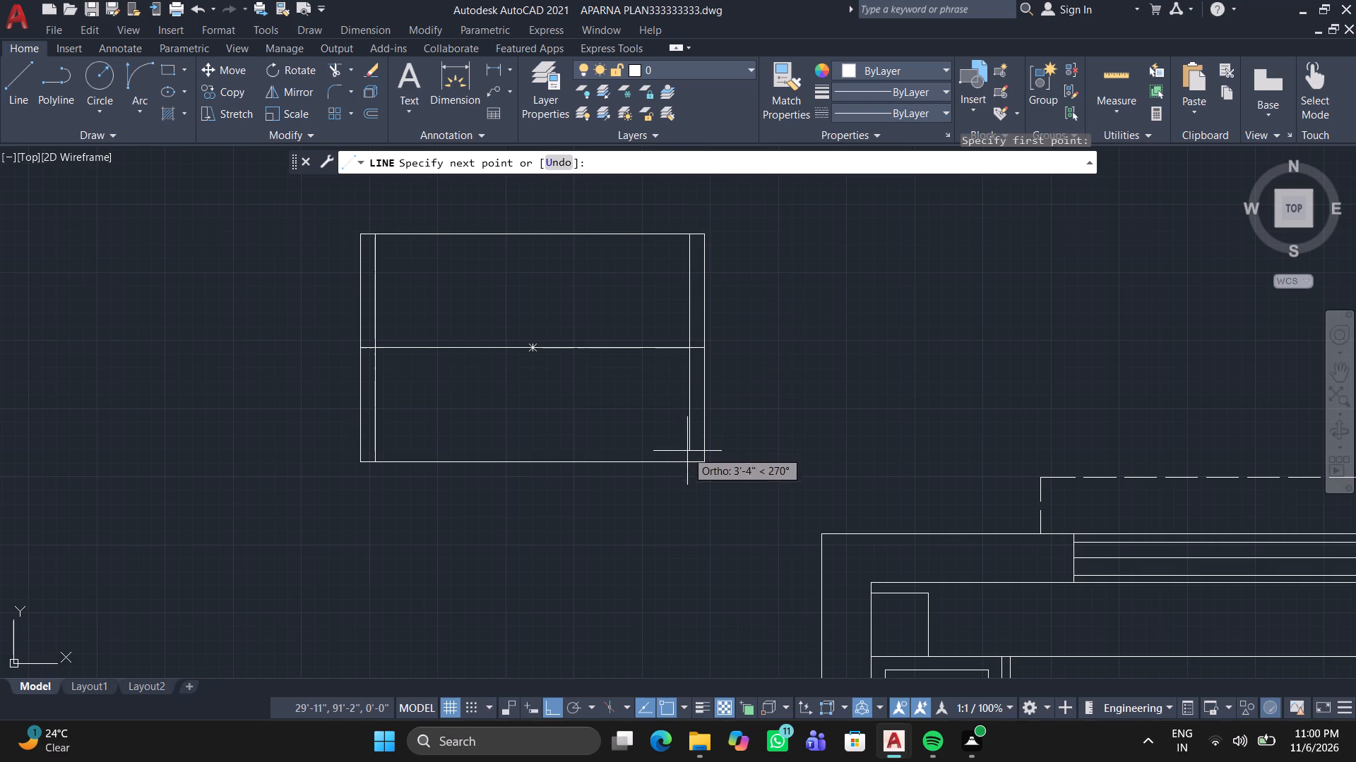
click(690, 465)
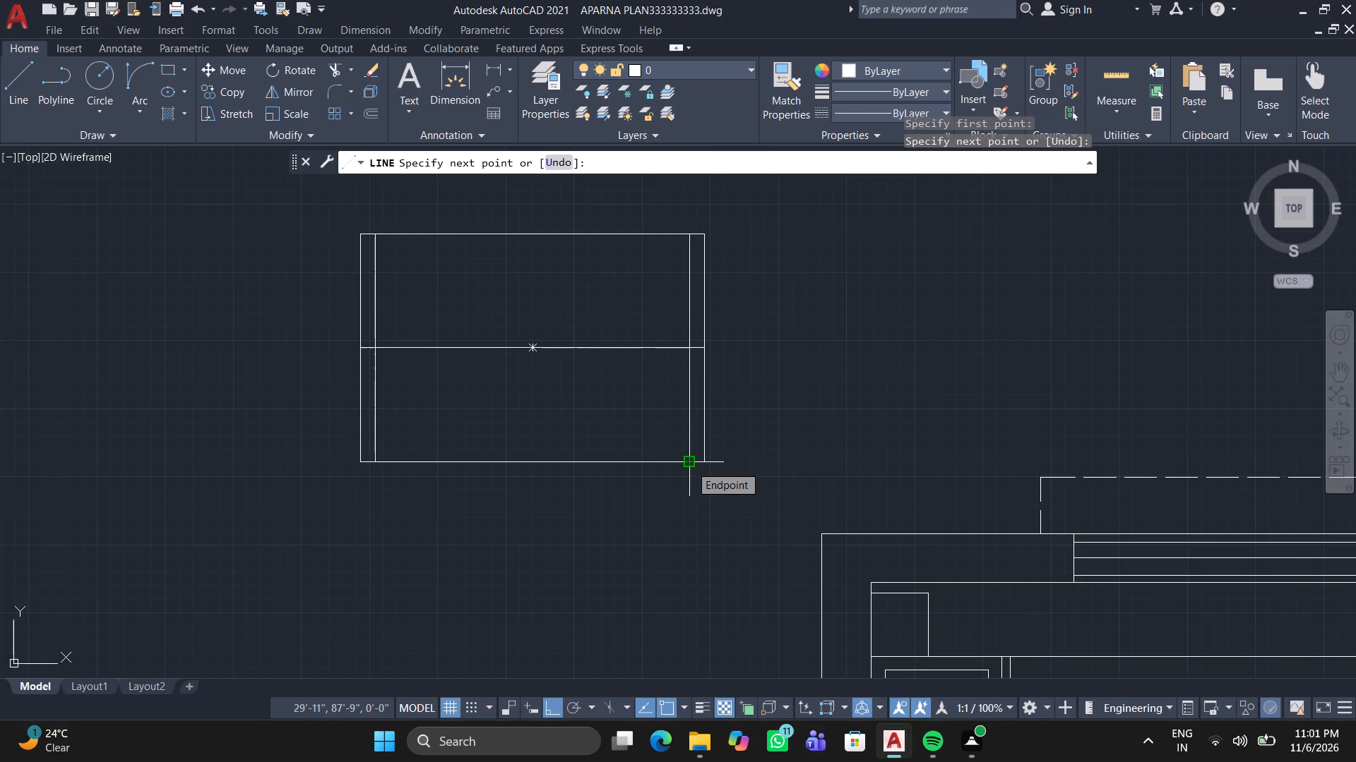
key(Return)
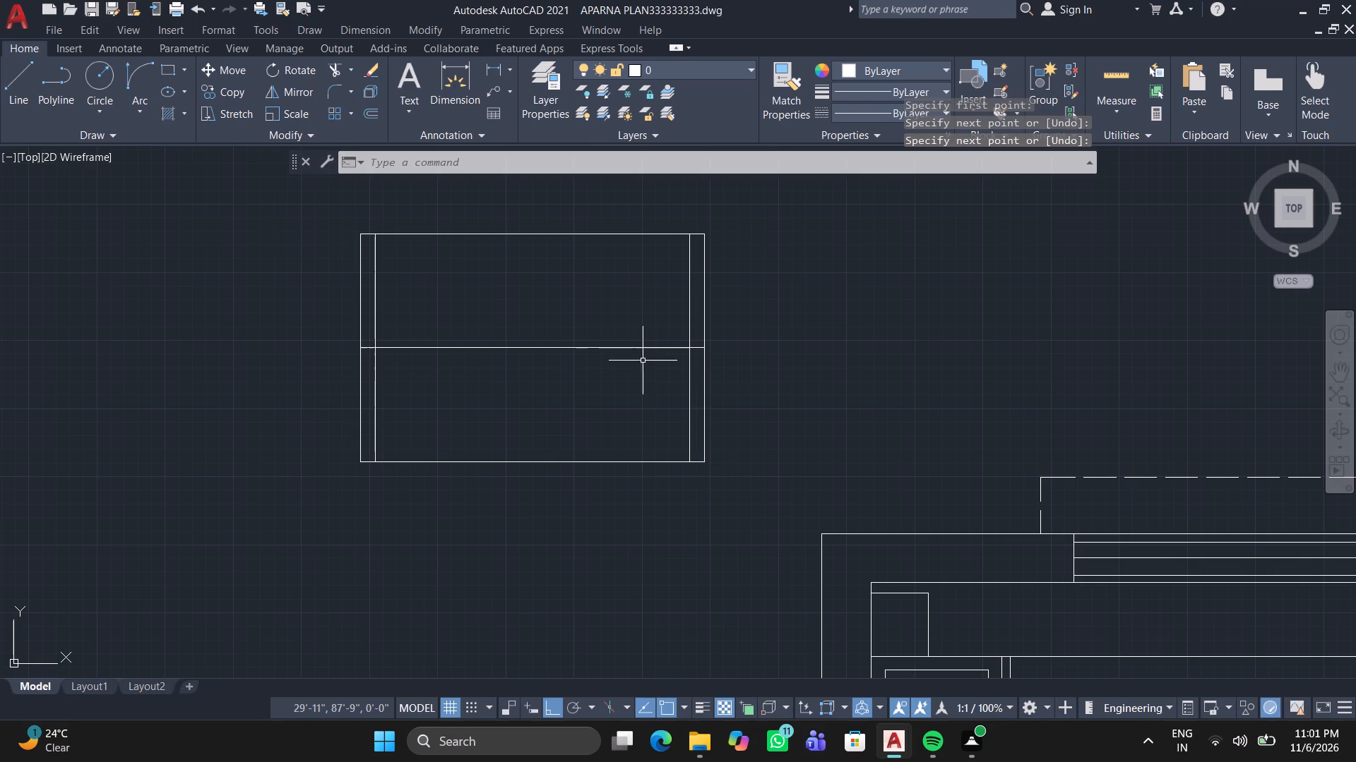
middle_drag(277, 214, 278, 248)
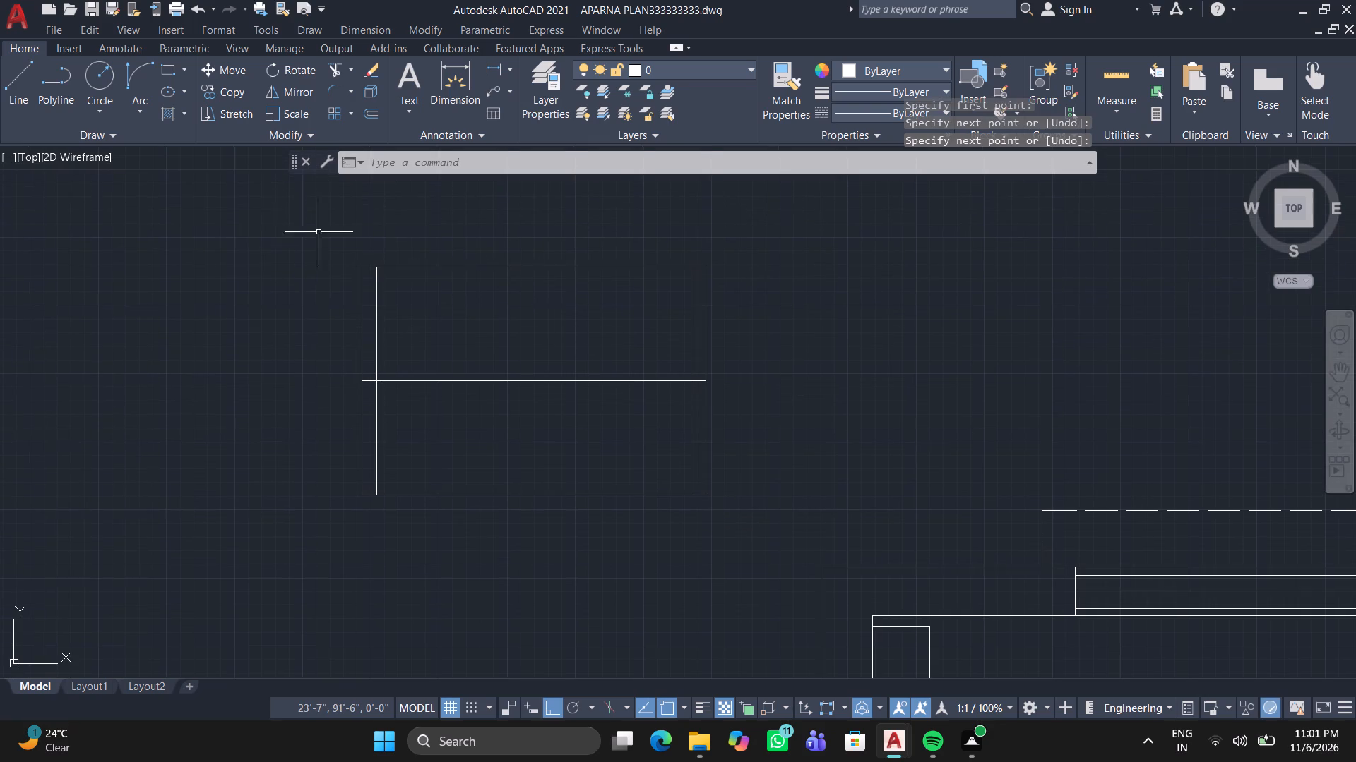
Draw a rectangle about 11" by 1'-9" in the loose bed's upper half, from the inner left line's top end down to the middle line.
click(167, 72)
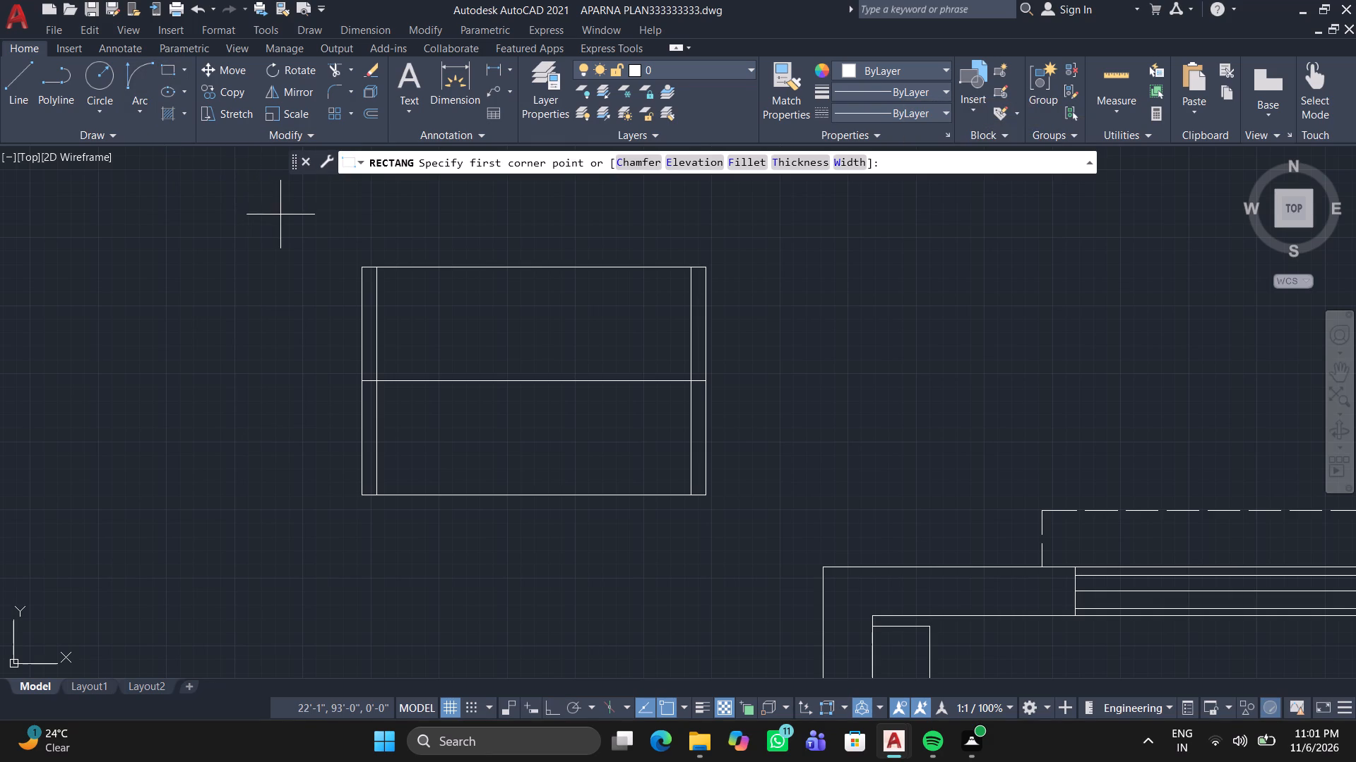
click(379, 270)
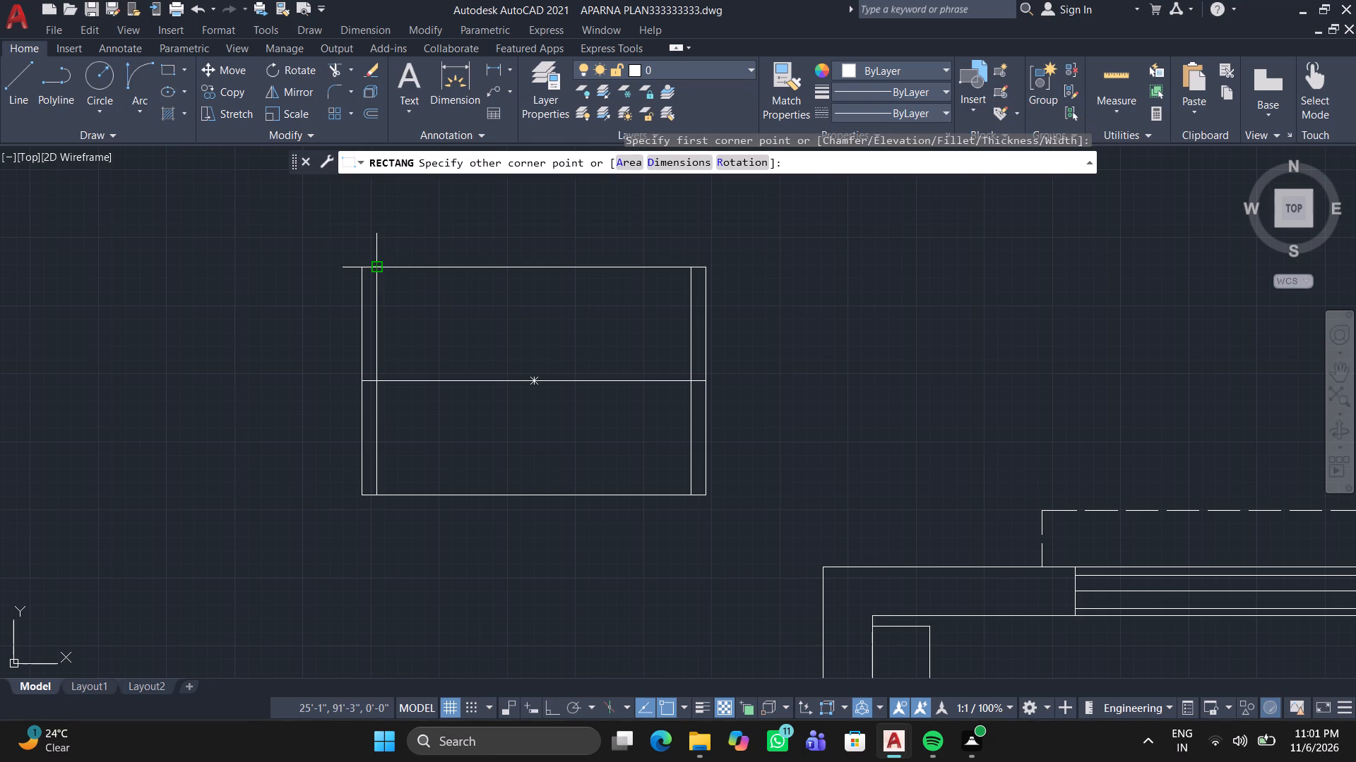
click(439, 380)
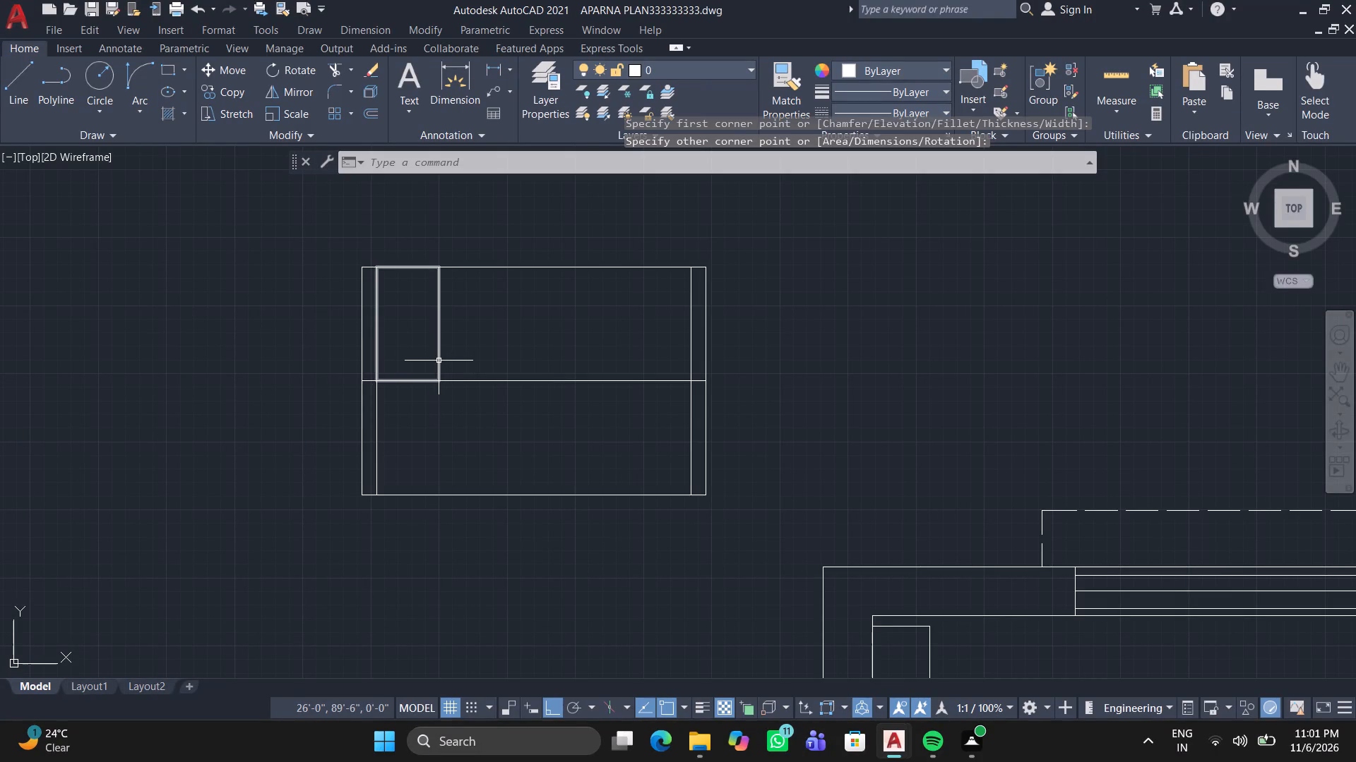
Copy the new narrow rectangle straight down by its top-left corner so it fills the matching space below the bed's middle line.
click(439, 361)
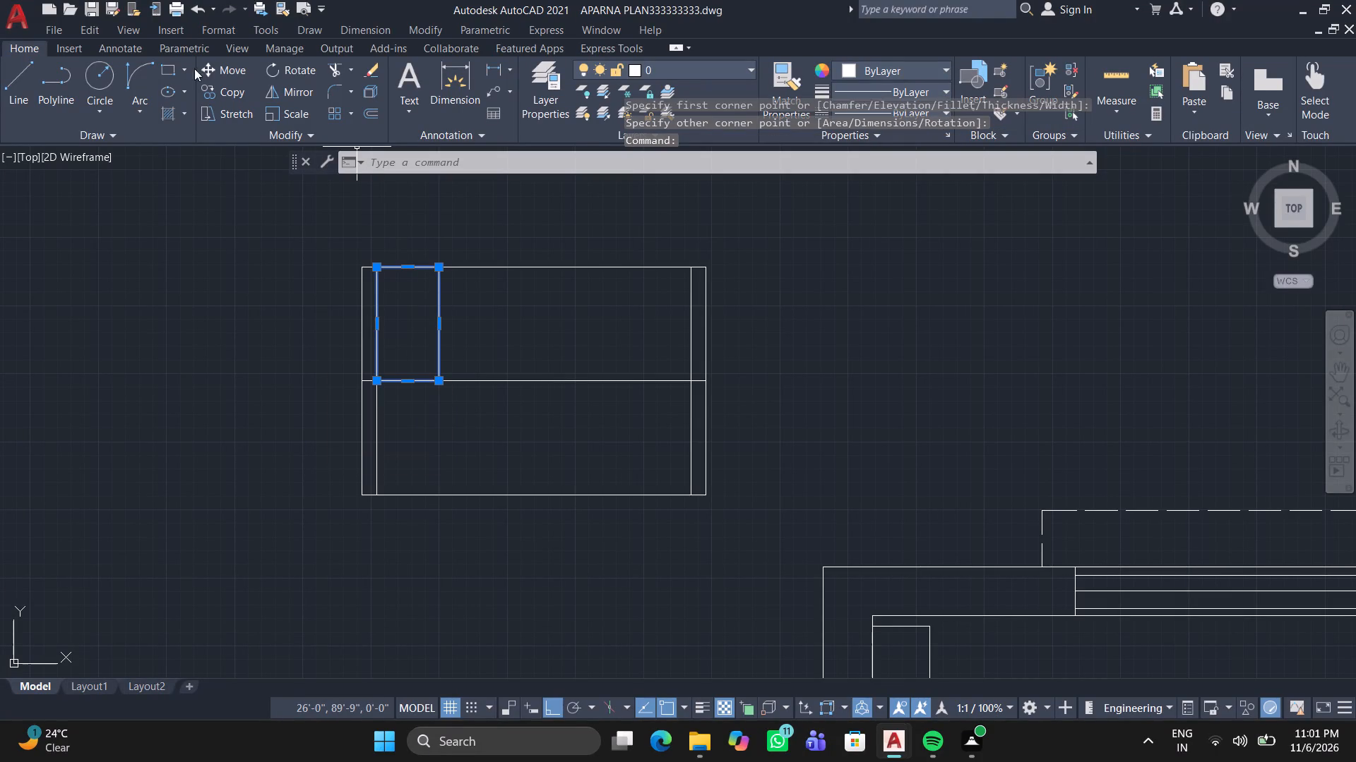
click(208, 83)
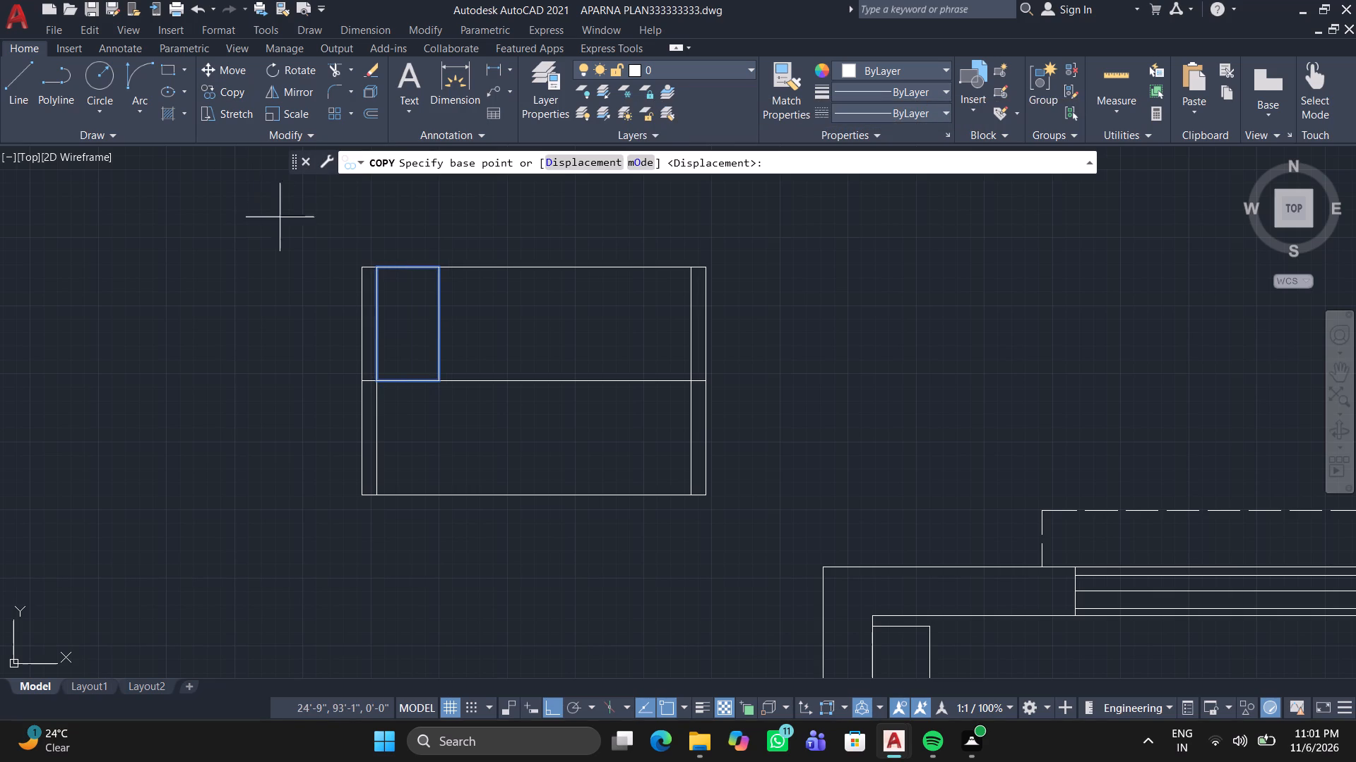
click(381, 270)
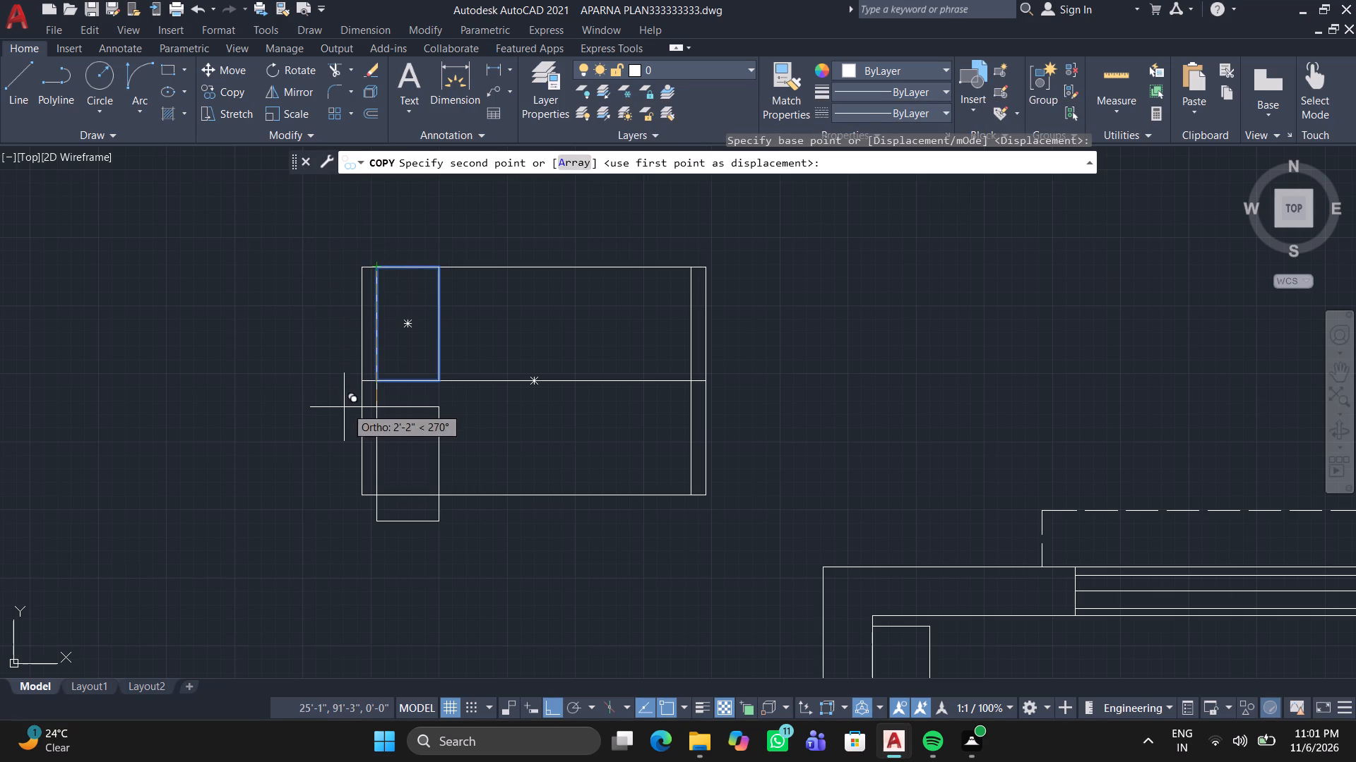
click(376, 385)
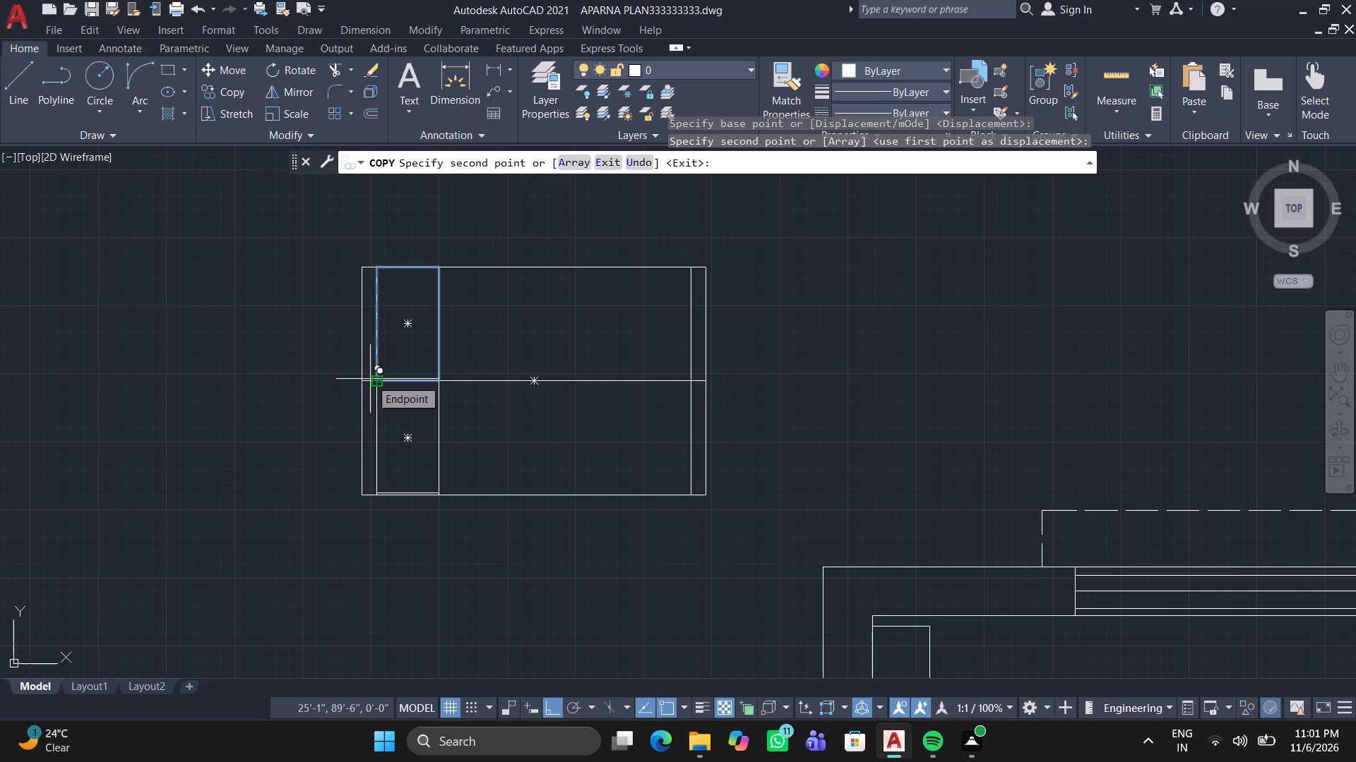
key(Escape)
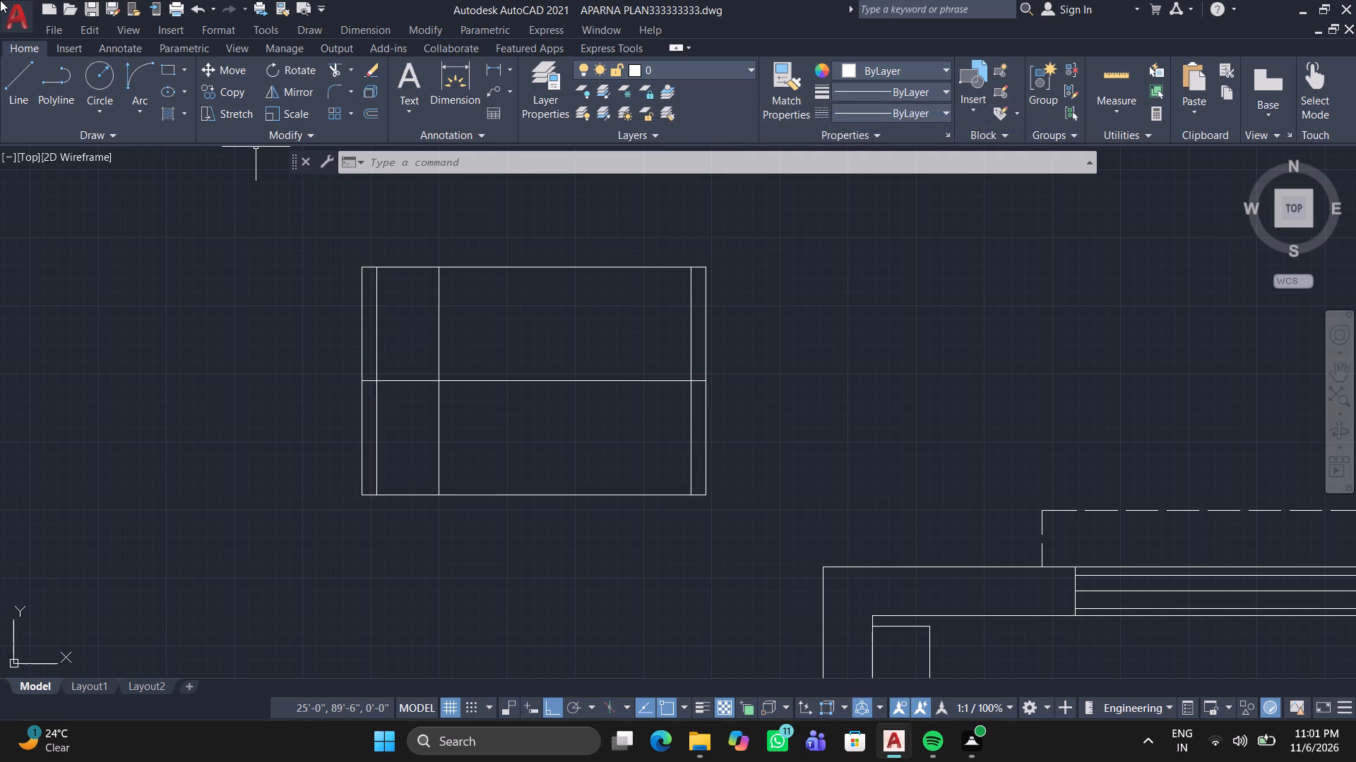
Draw a second rectangle about 1'-3" by 1'-9" adjoining the upper narrow rectangle's right side, from the bed's top edge to its middle line.
click(163, 66)
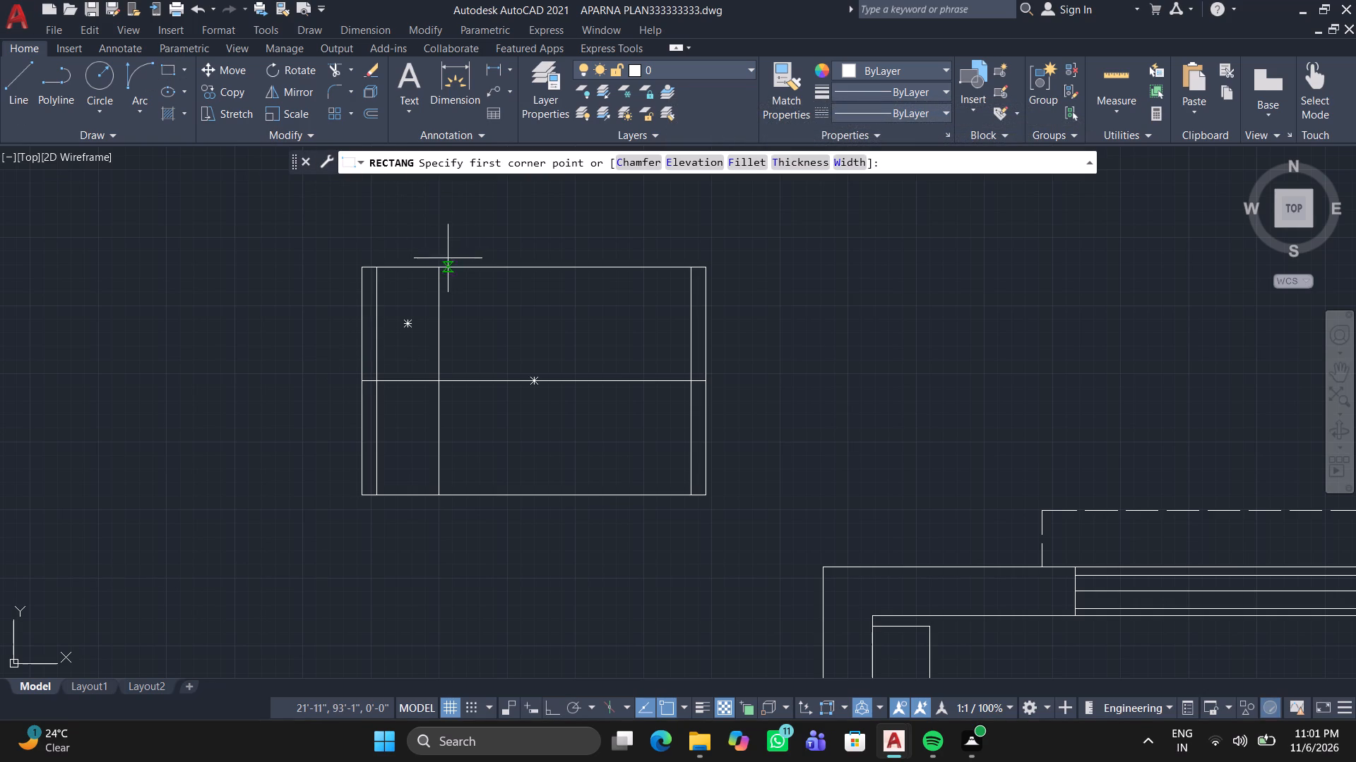
click(443, 269)
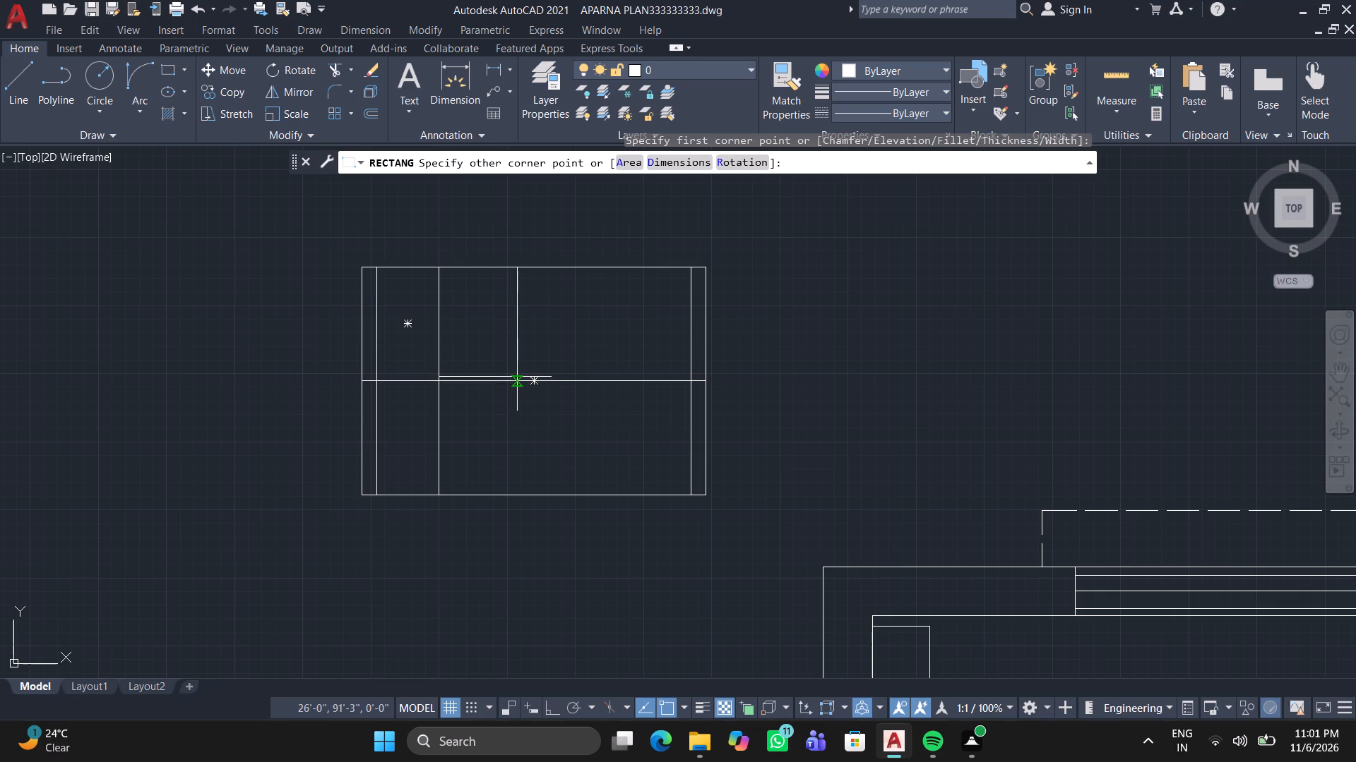
double_click(517, 382)
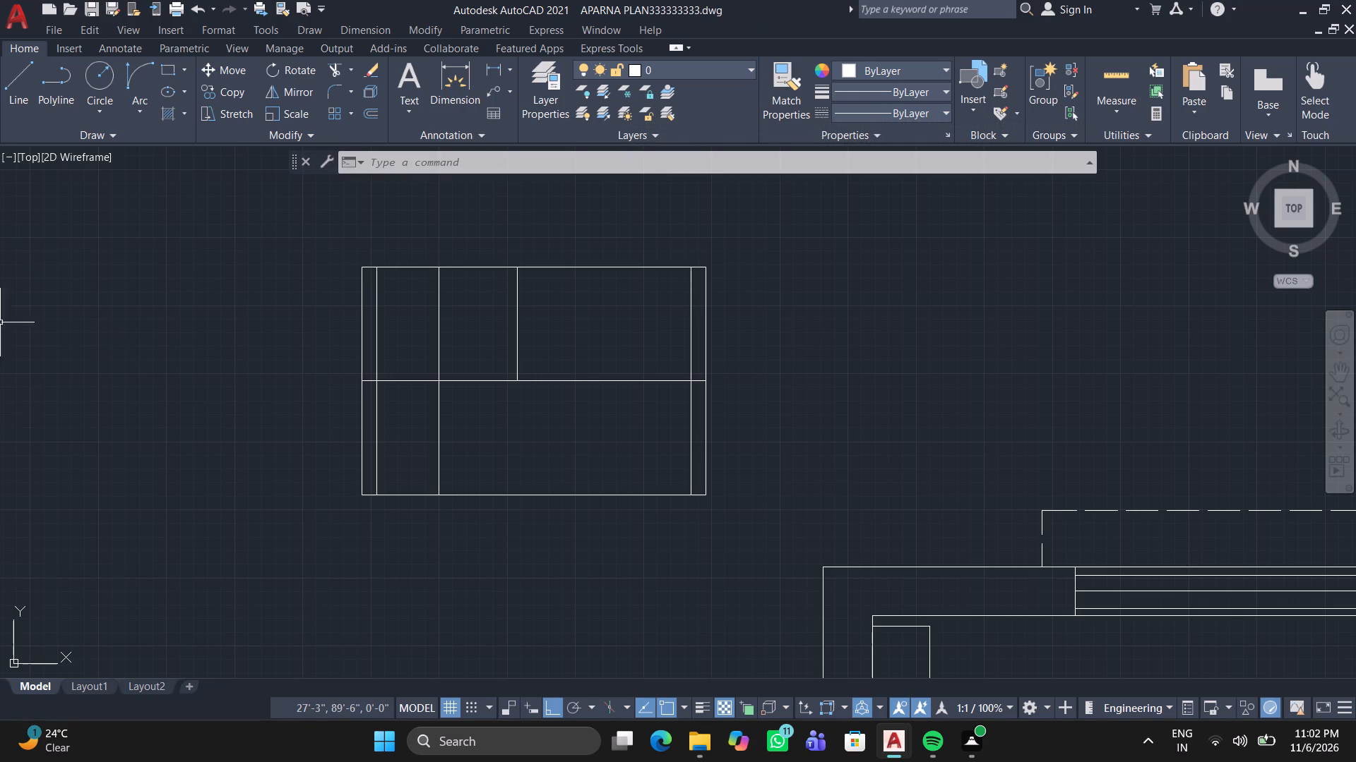
Copy the second rectangle straight down by its top-left corner into the bed's lower half, starting at the middle line.
click(513, 354)
click(513, 354)
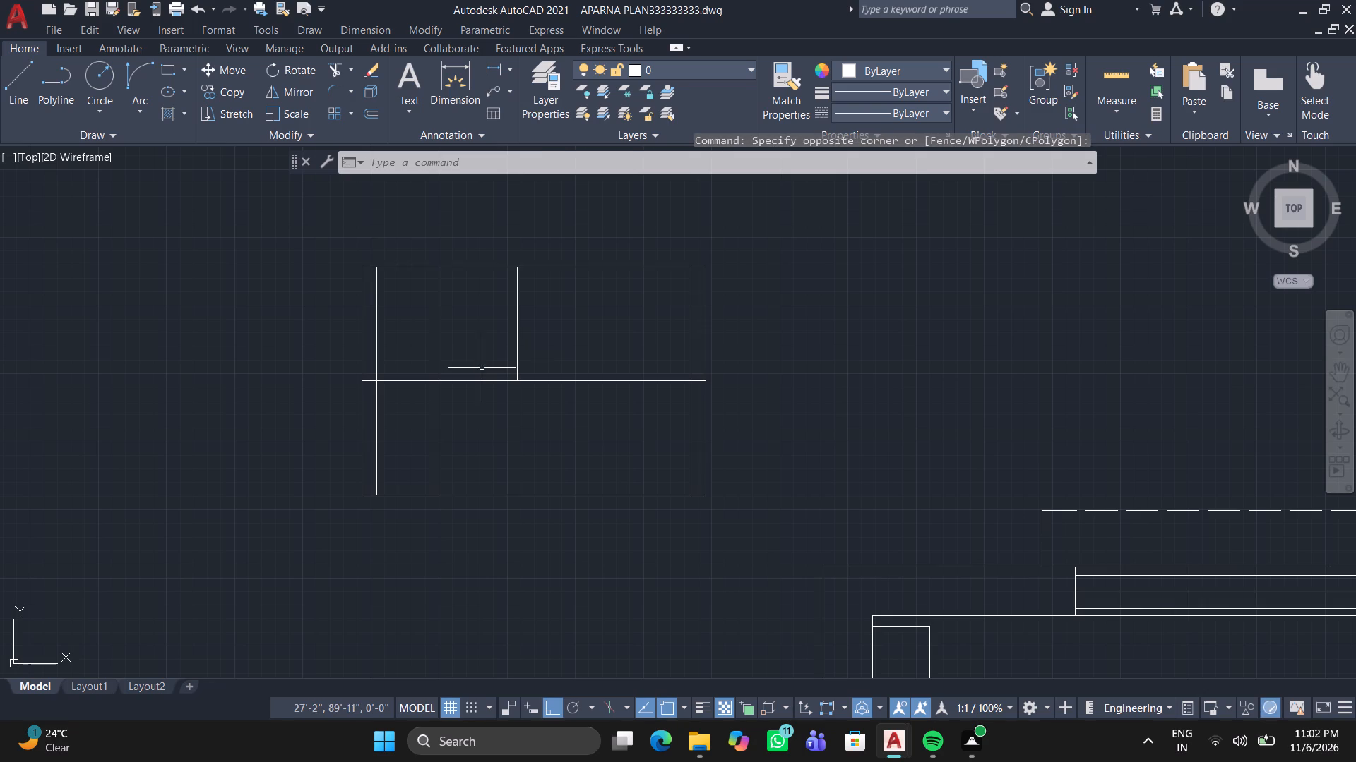
click(482, 368)
drag(505, 305, 541, 305)
drag(564, 305, 528, 320)
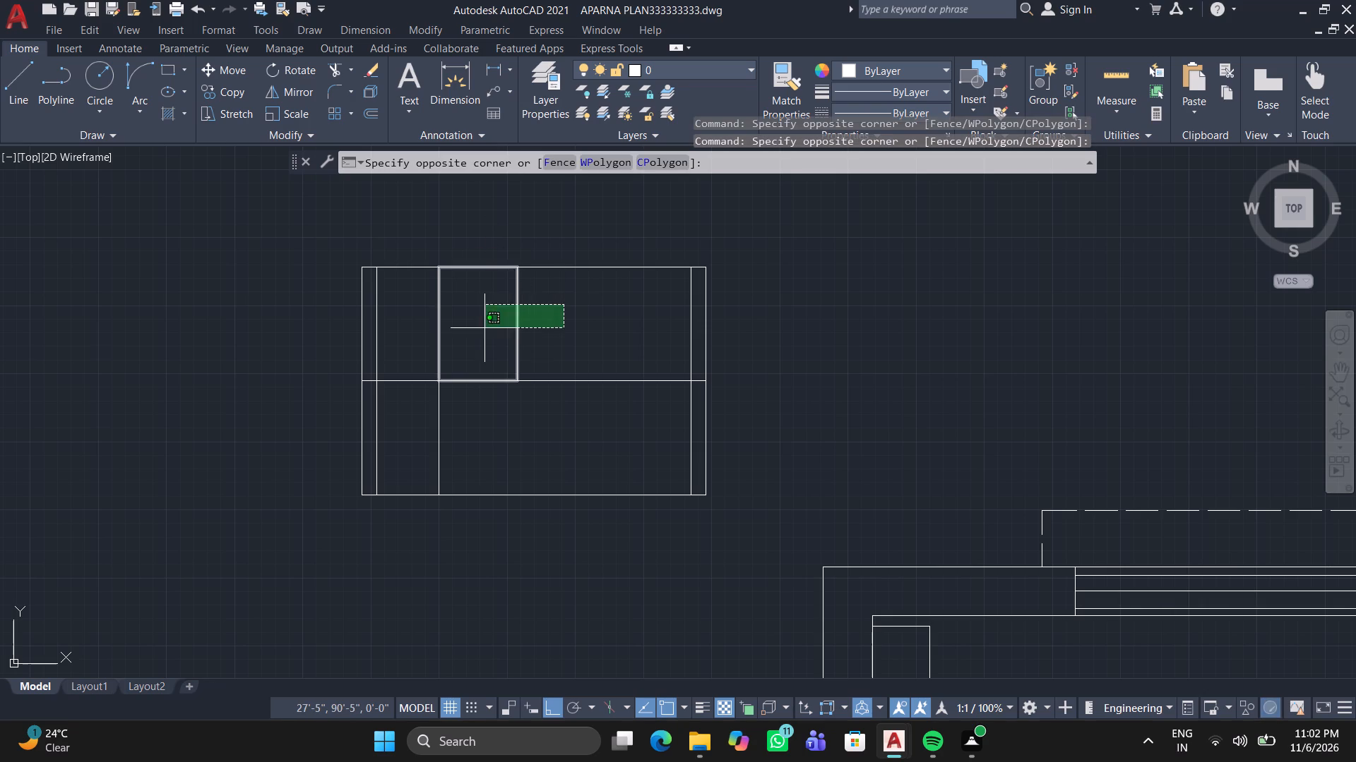
click(484, 328)
click(232, 96)
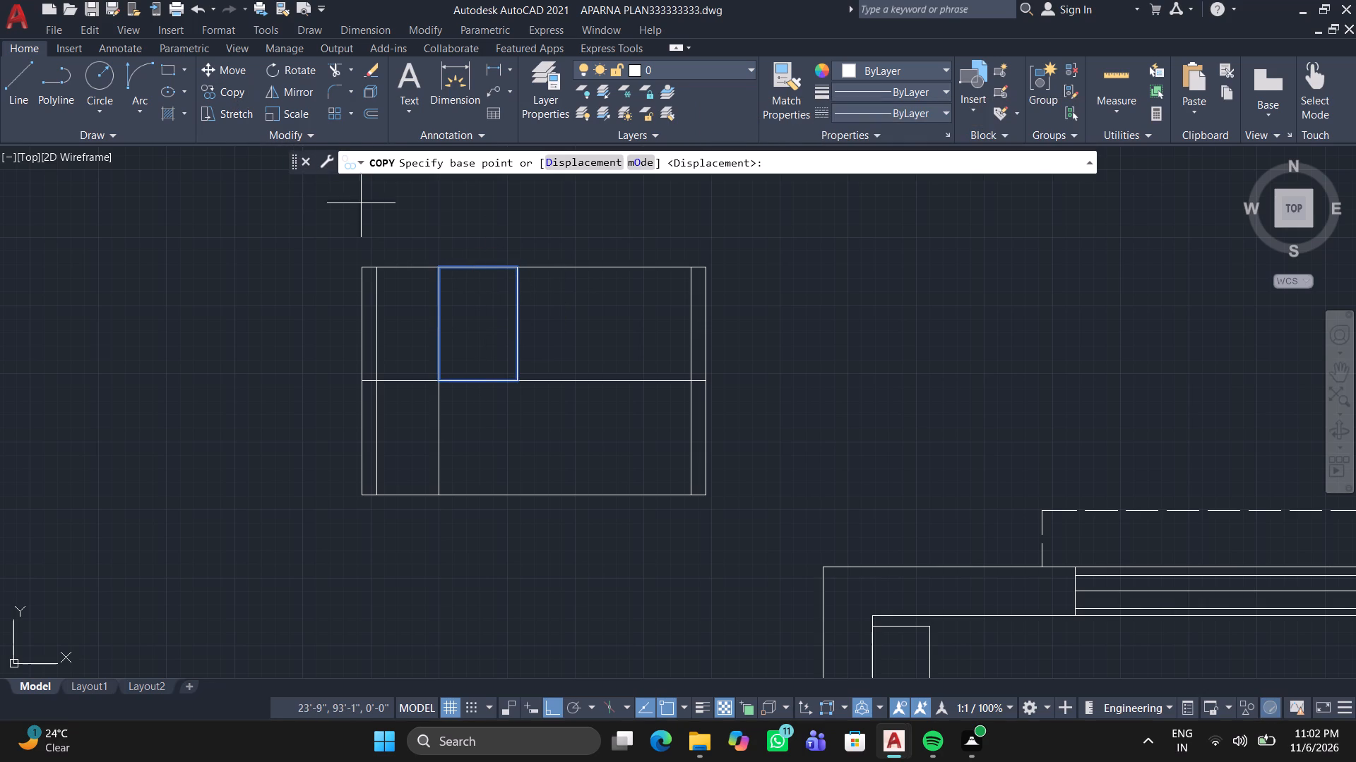
click(443, 270)
click(444, 381)
key(space)
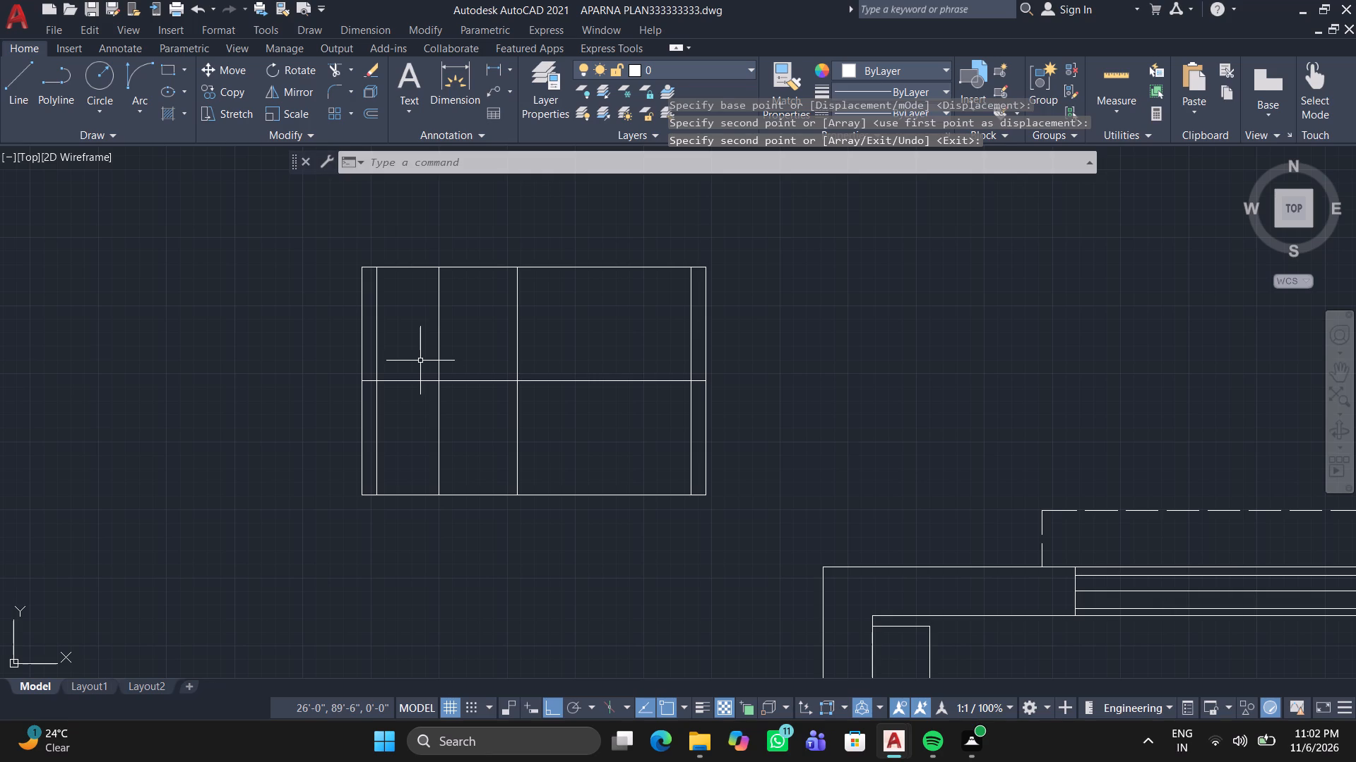
Draw a vertical line about 1'-9" long over the upper narrow rectangle's left edge, from the middle line to the bed's top edge.
click(18, 64)
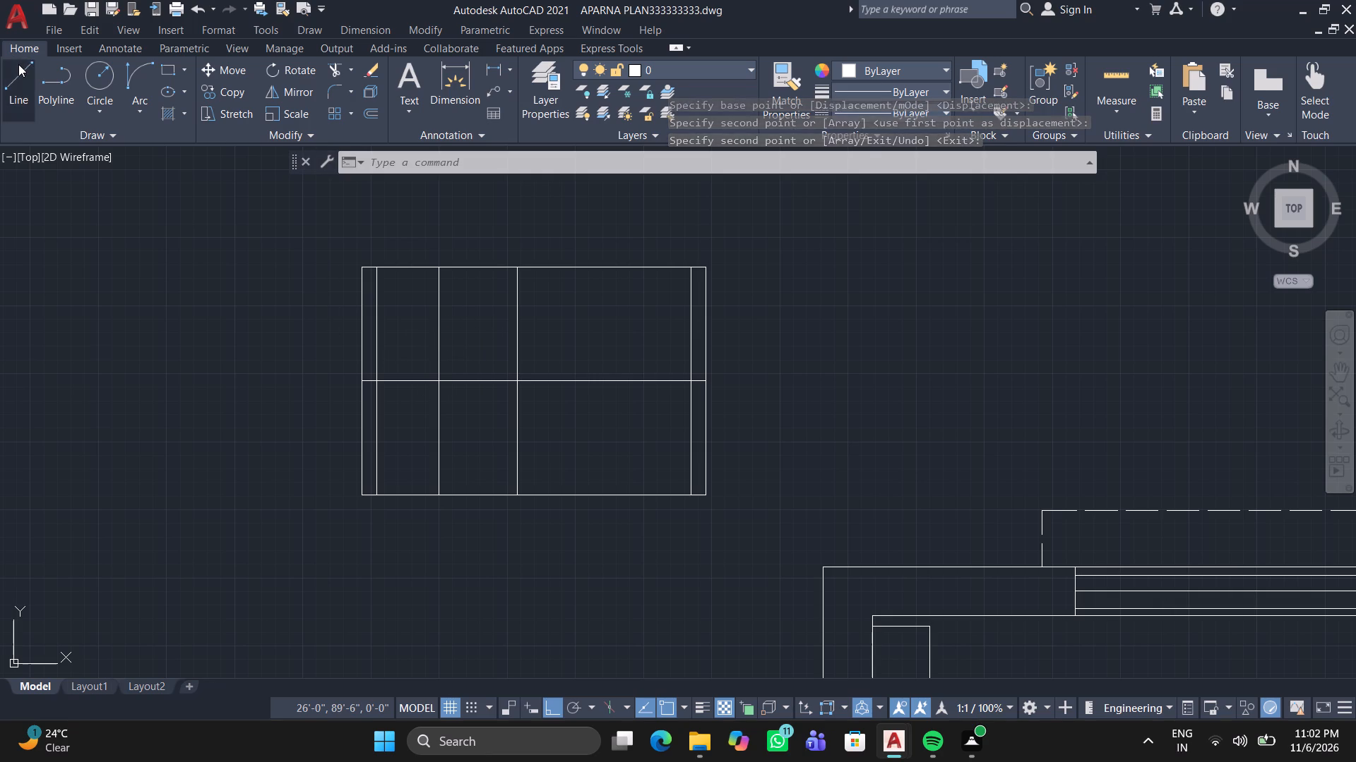
middle_drag(185, 228, 0, 222)
scroll(105, 261, up, 1)
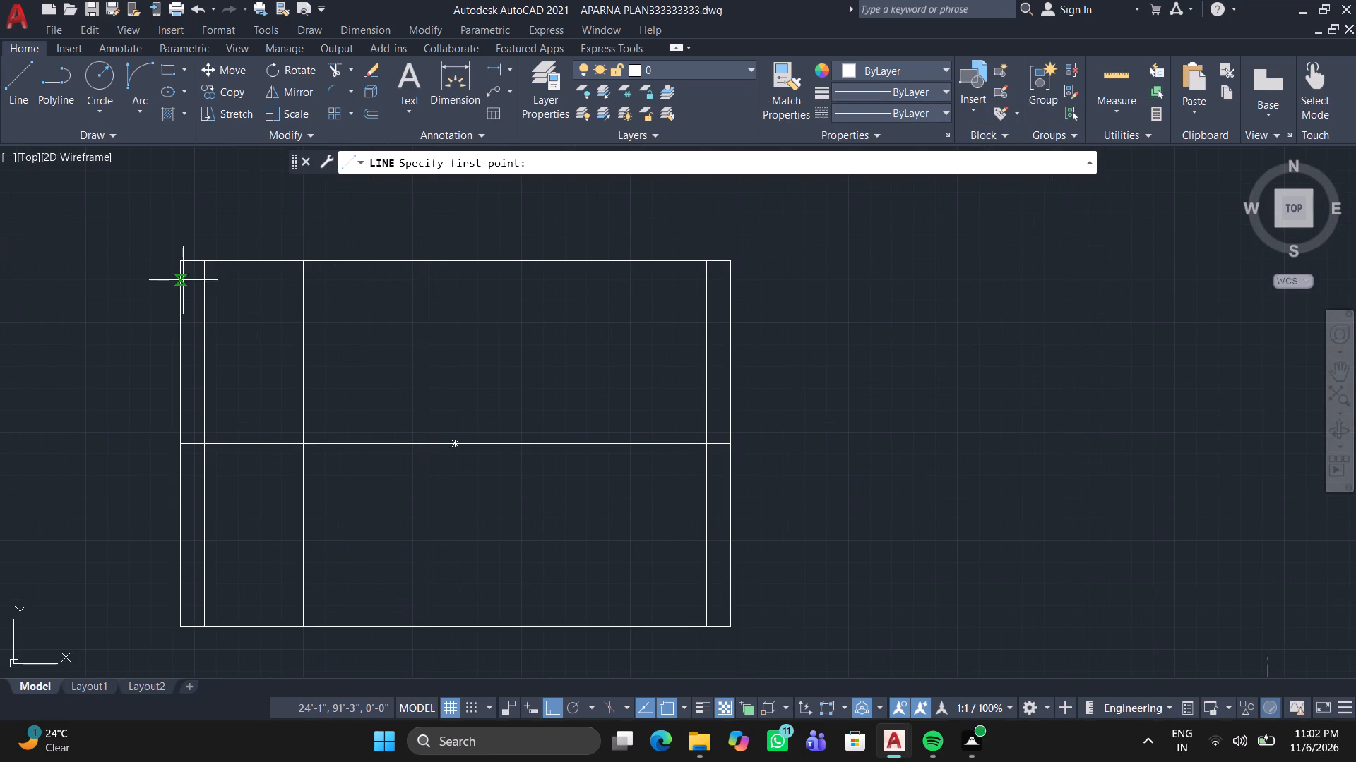
click(208, 447)
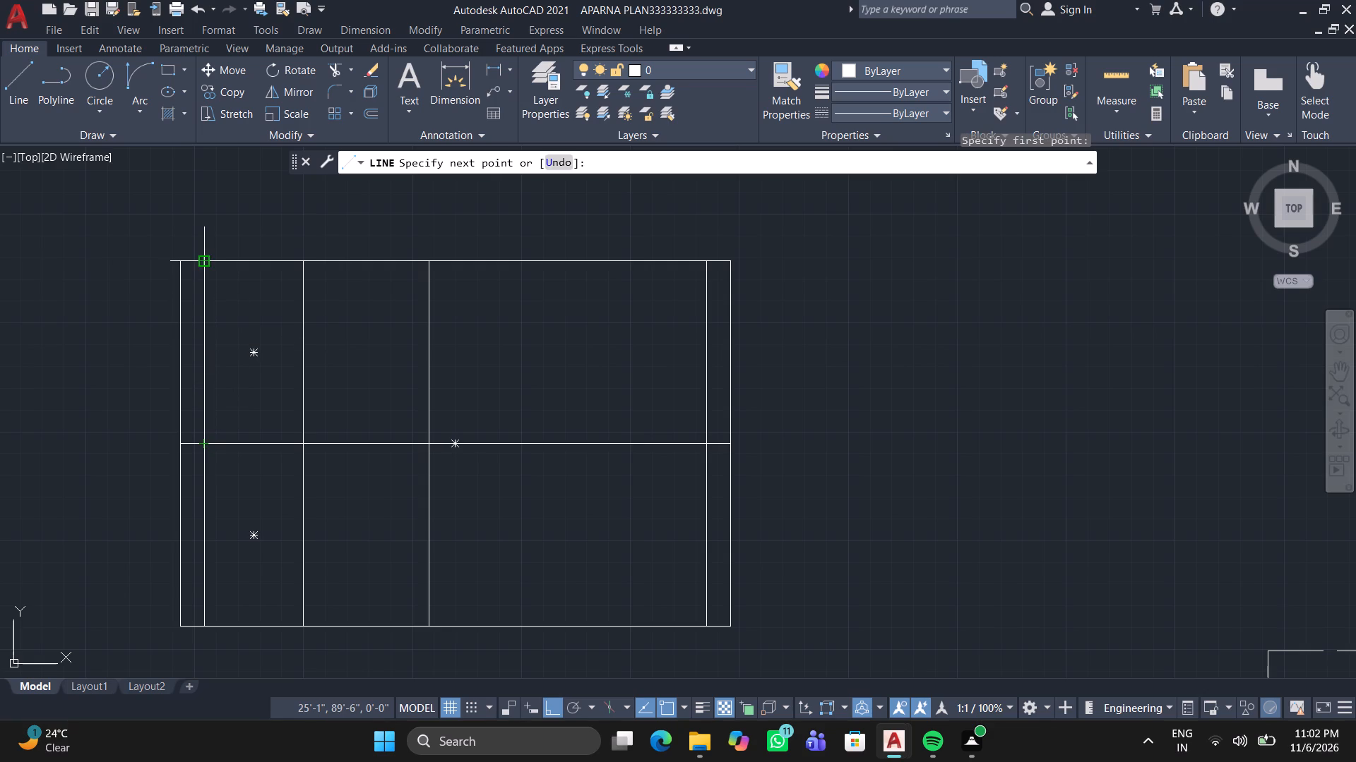
click(199, 266)
key(space)
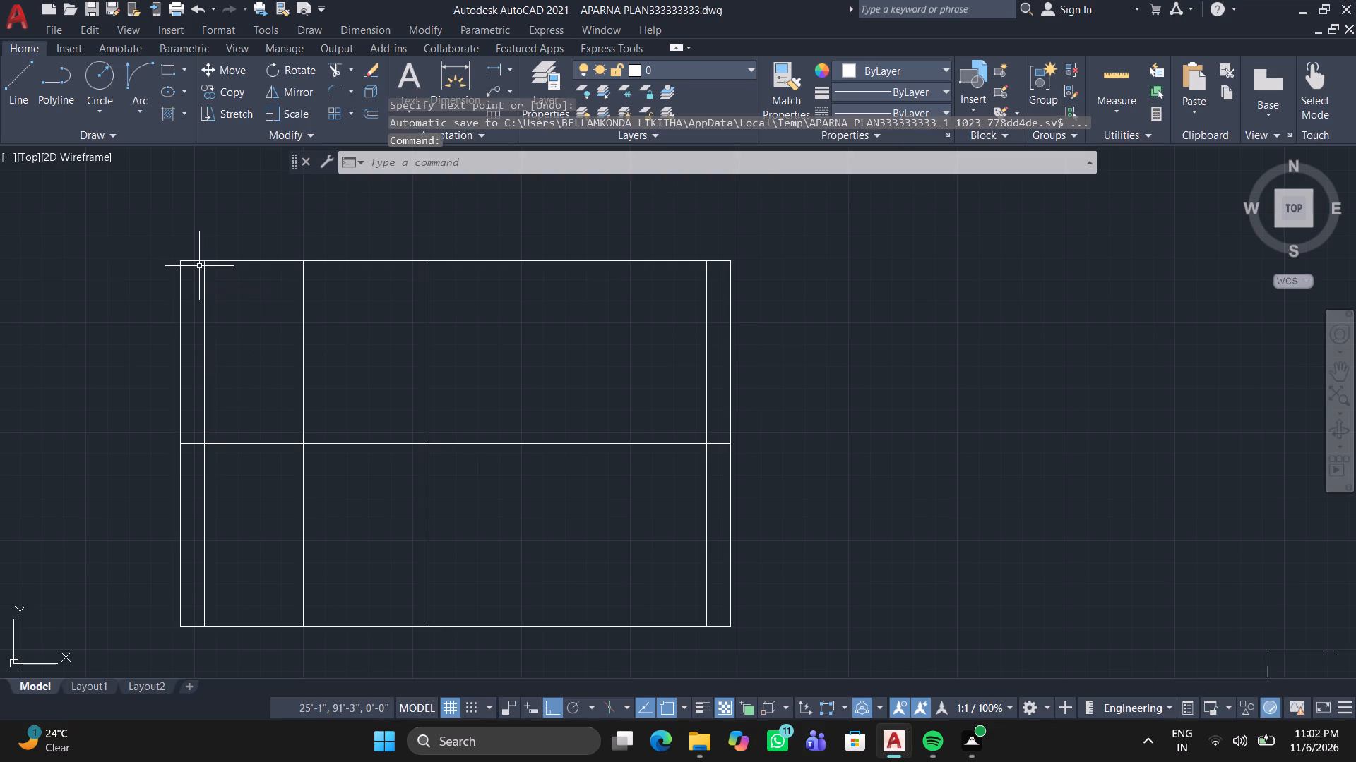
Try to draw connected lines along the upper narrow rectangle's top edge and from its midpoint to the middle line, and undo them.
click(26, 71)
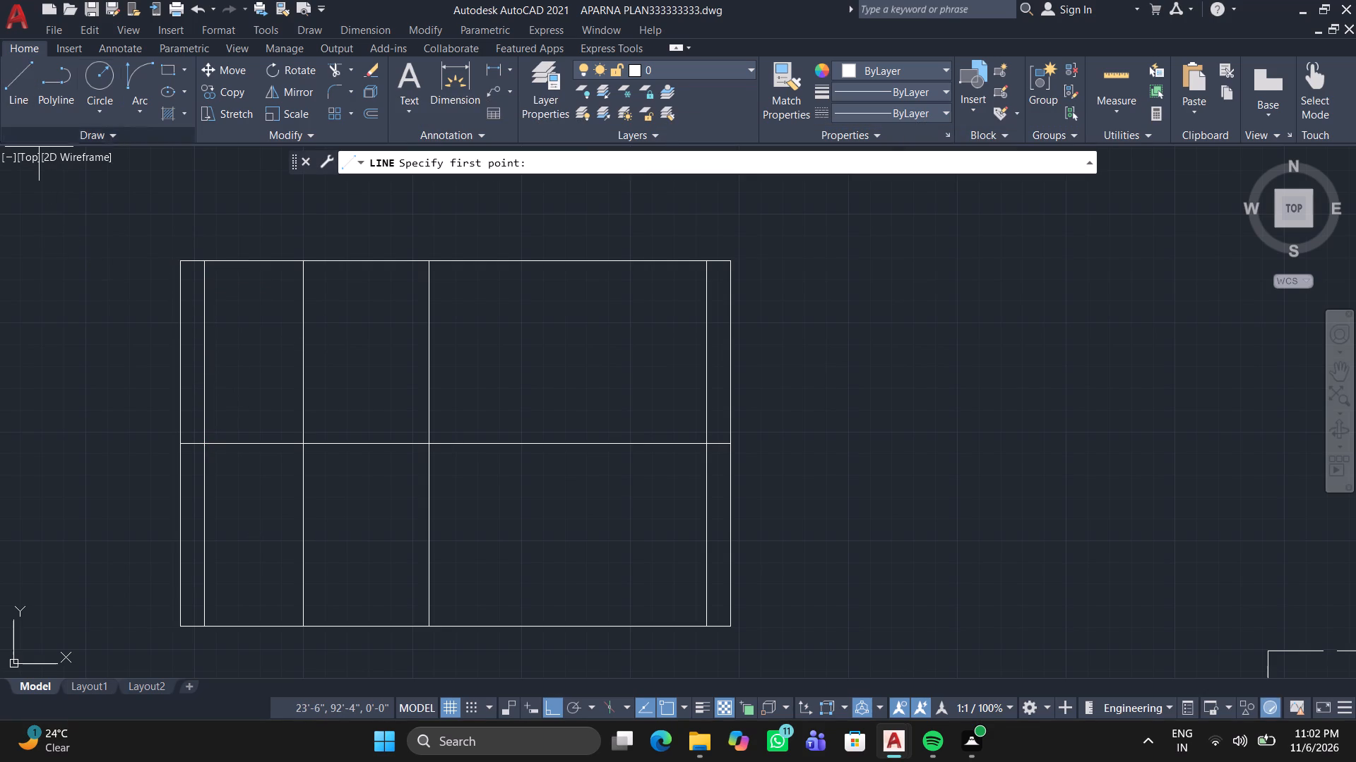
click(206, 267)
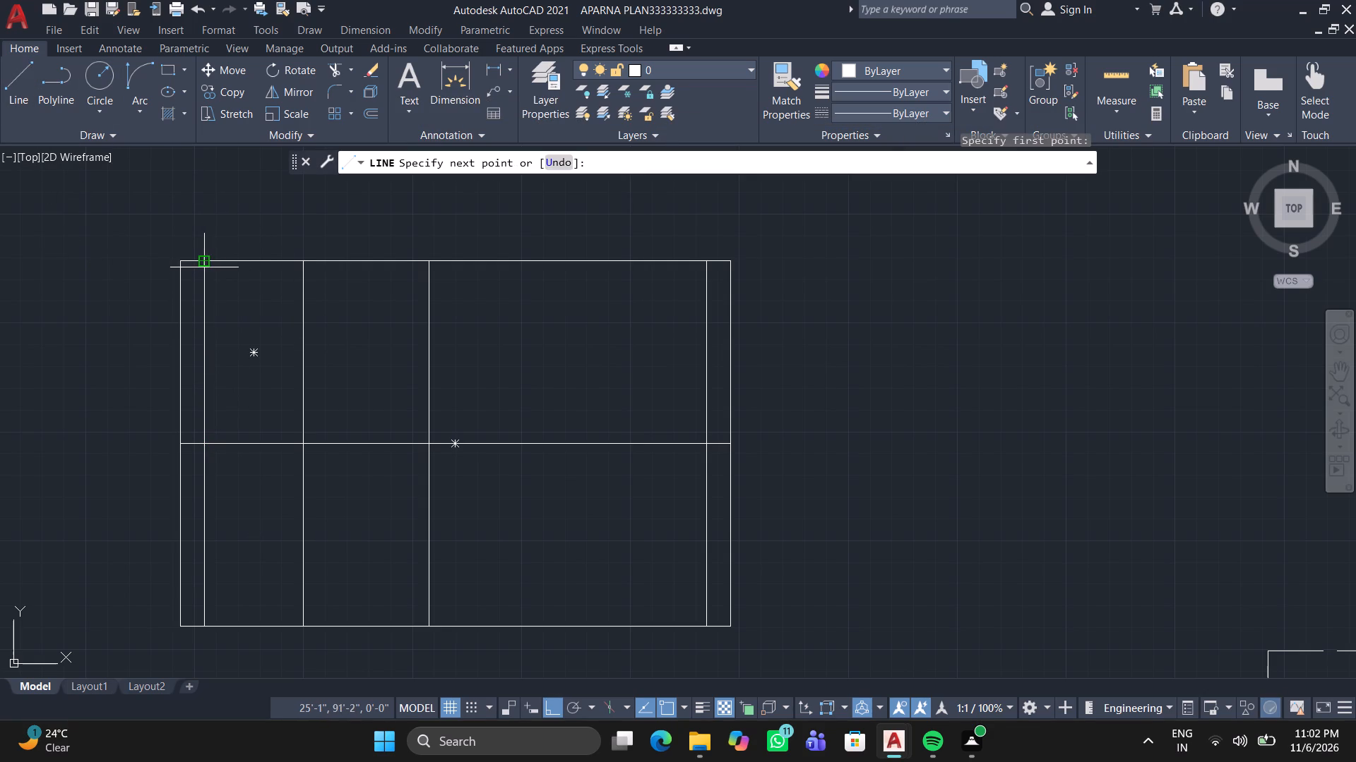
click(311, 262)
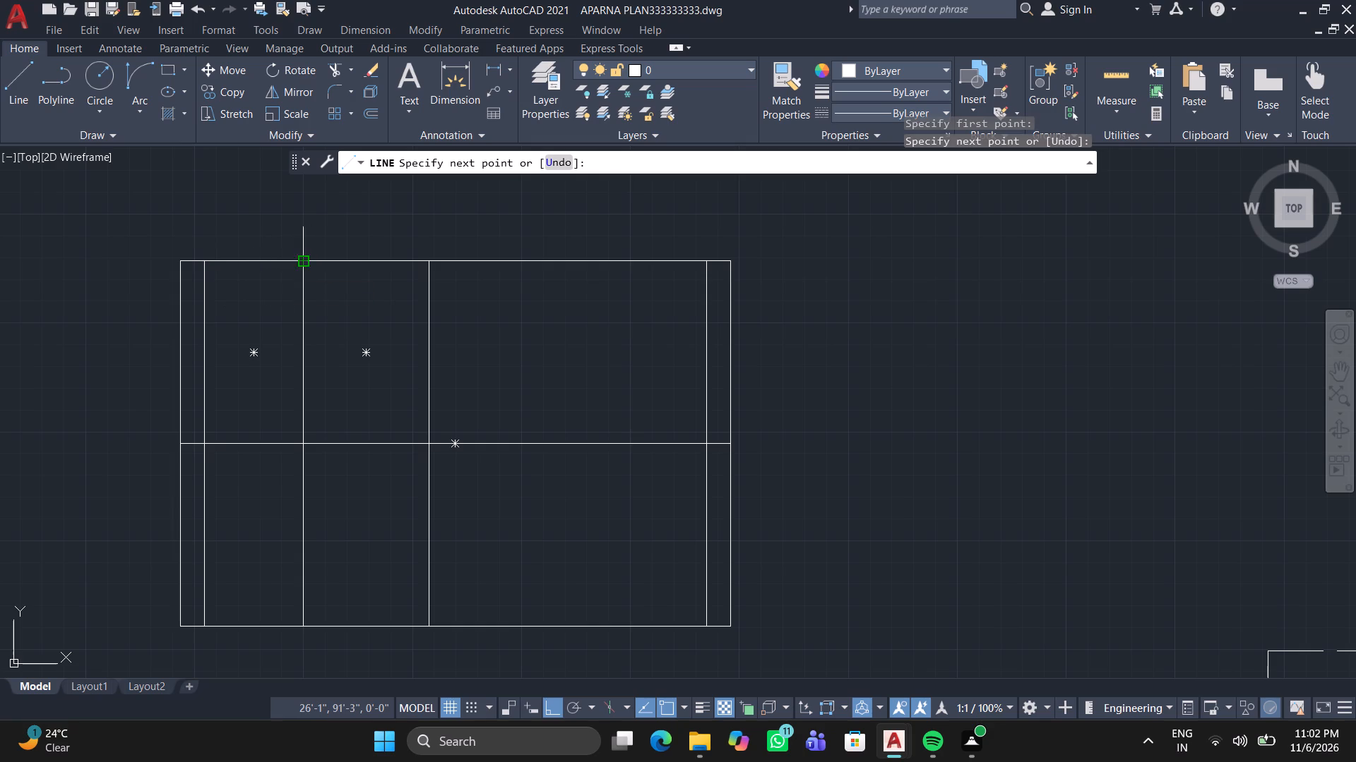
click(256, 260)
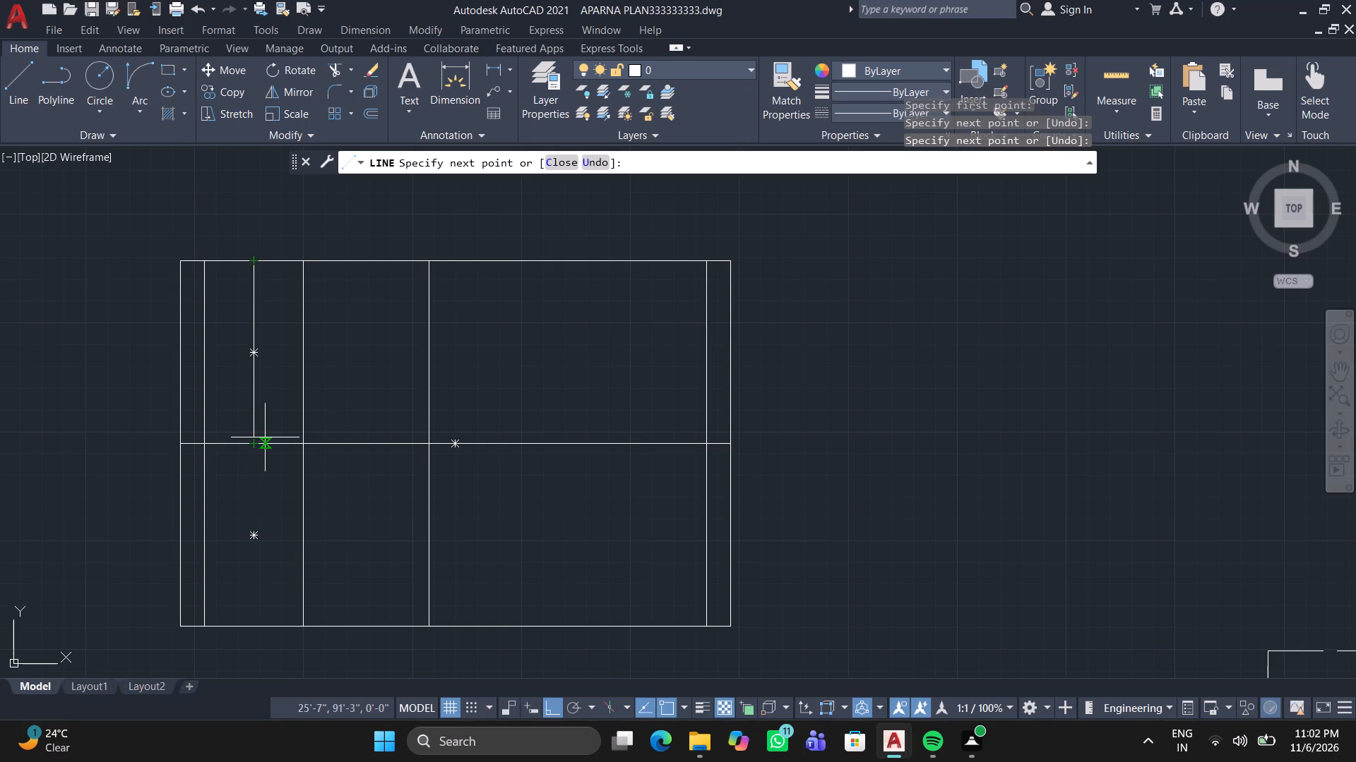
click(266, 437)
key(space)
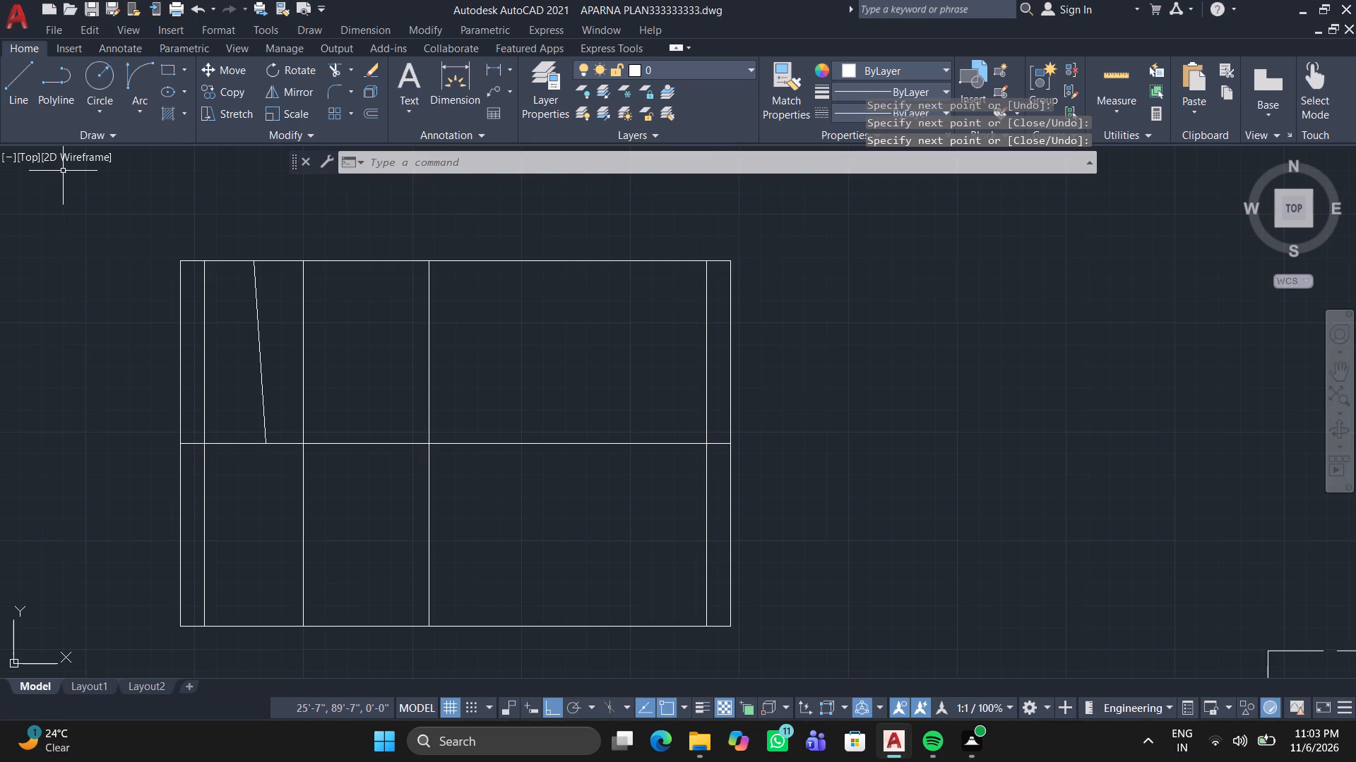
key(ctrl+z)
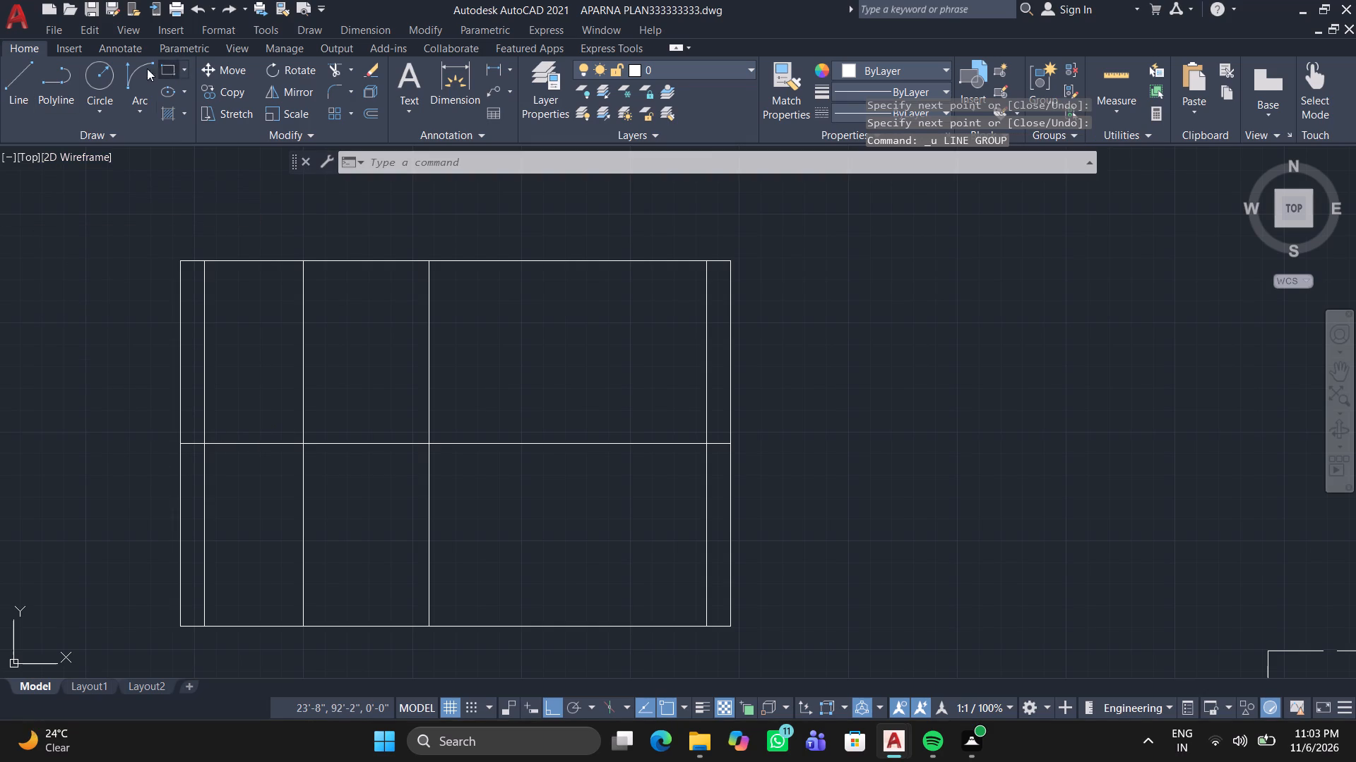
Draw a vertical line about 1'-9" long from the midpoint of the upper narrow rectangle's top edge down to the middle line.
click(8, 68)
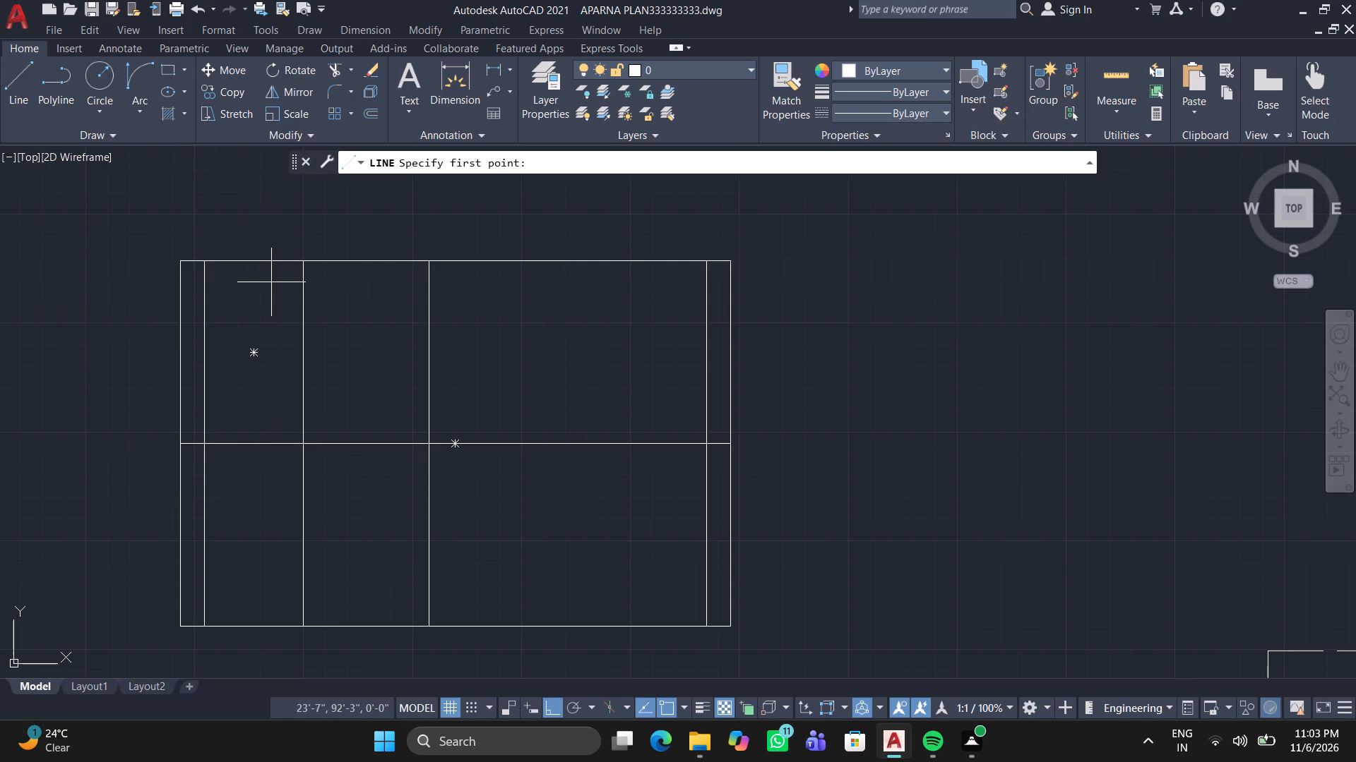
click(254, 260)
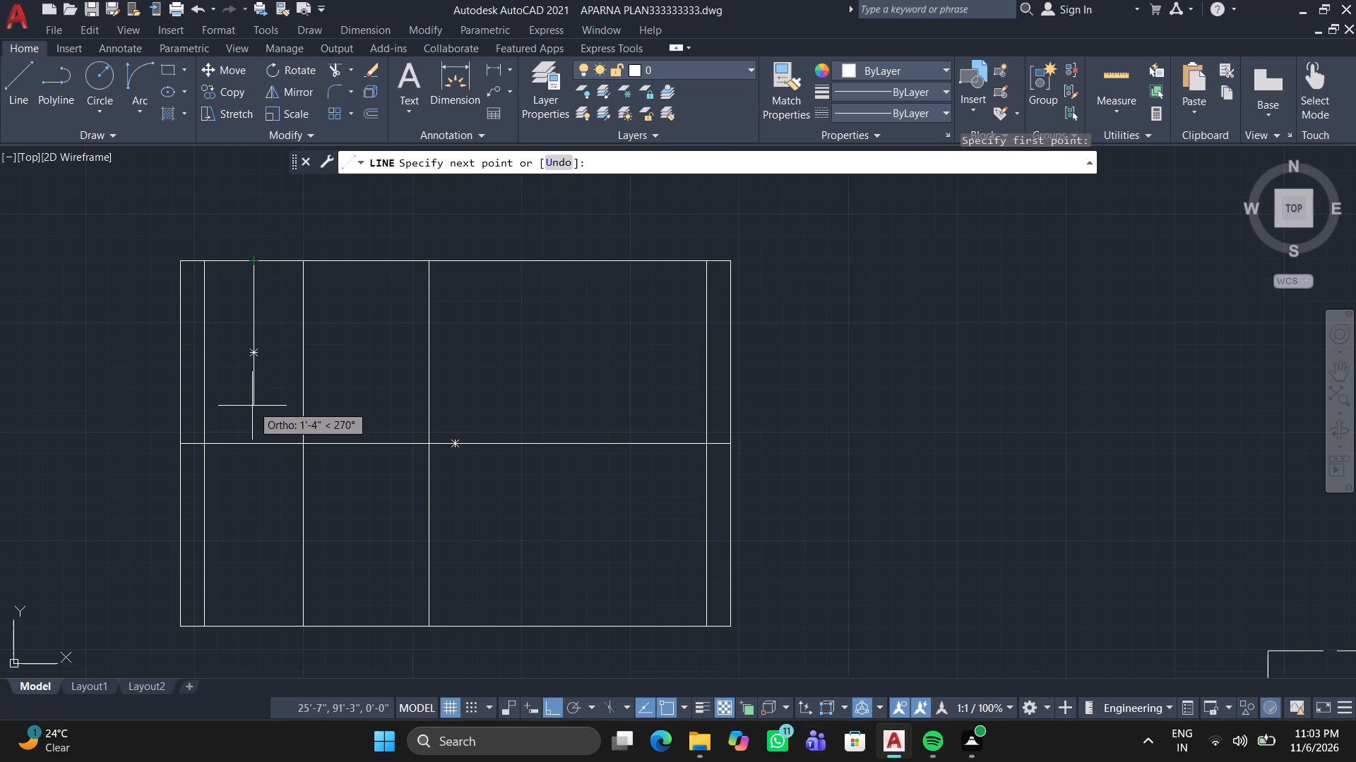
scroll(249, 452, up, 3)
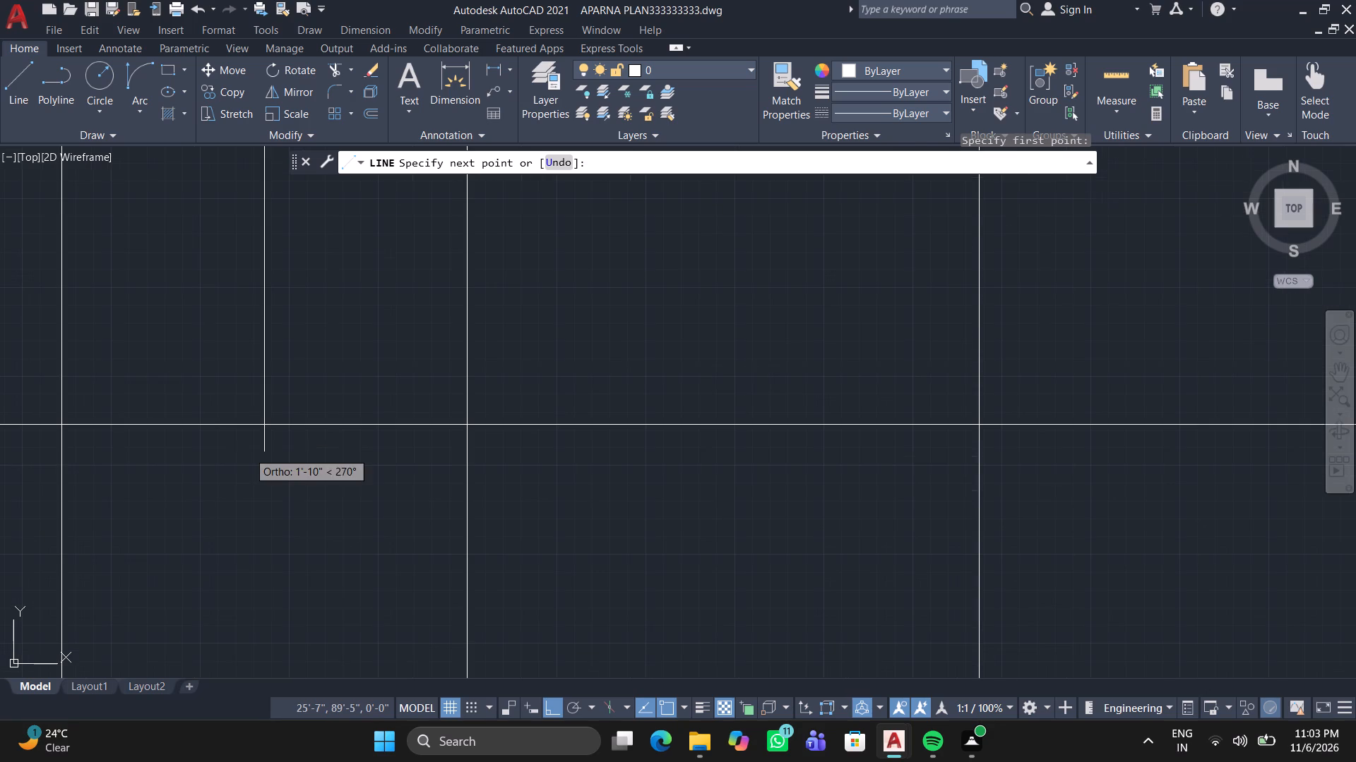
click(271, 423)
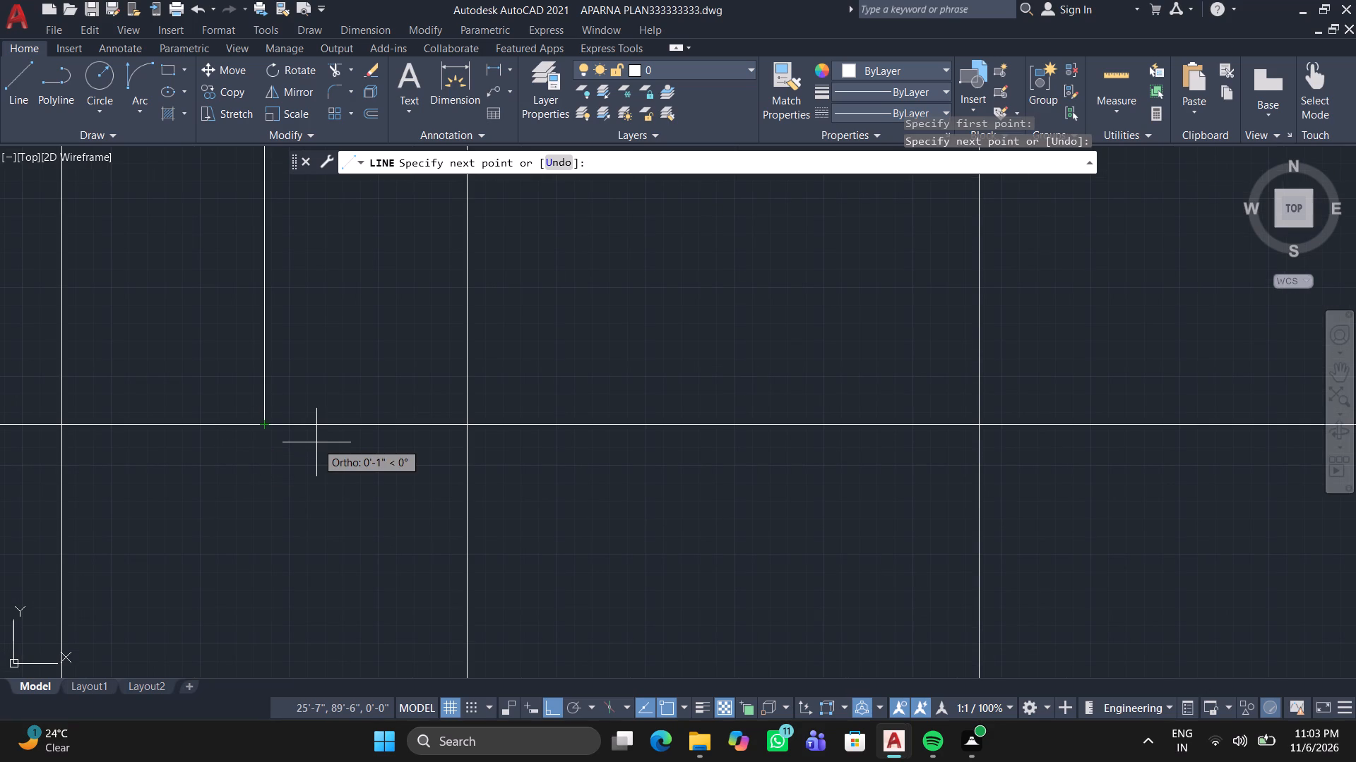
key(space)
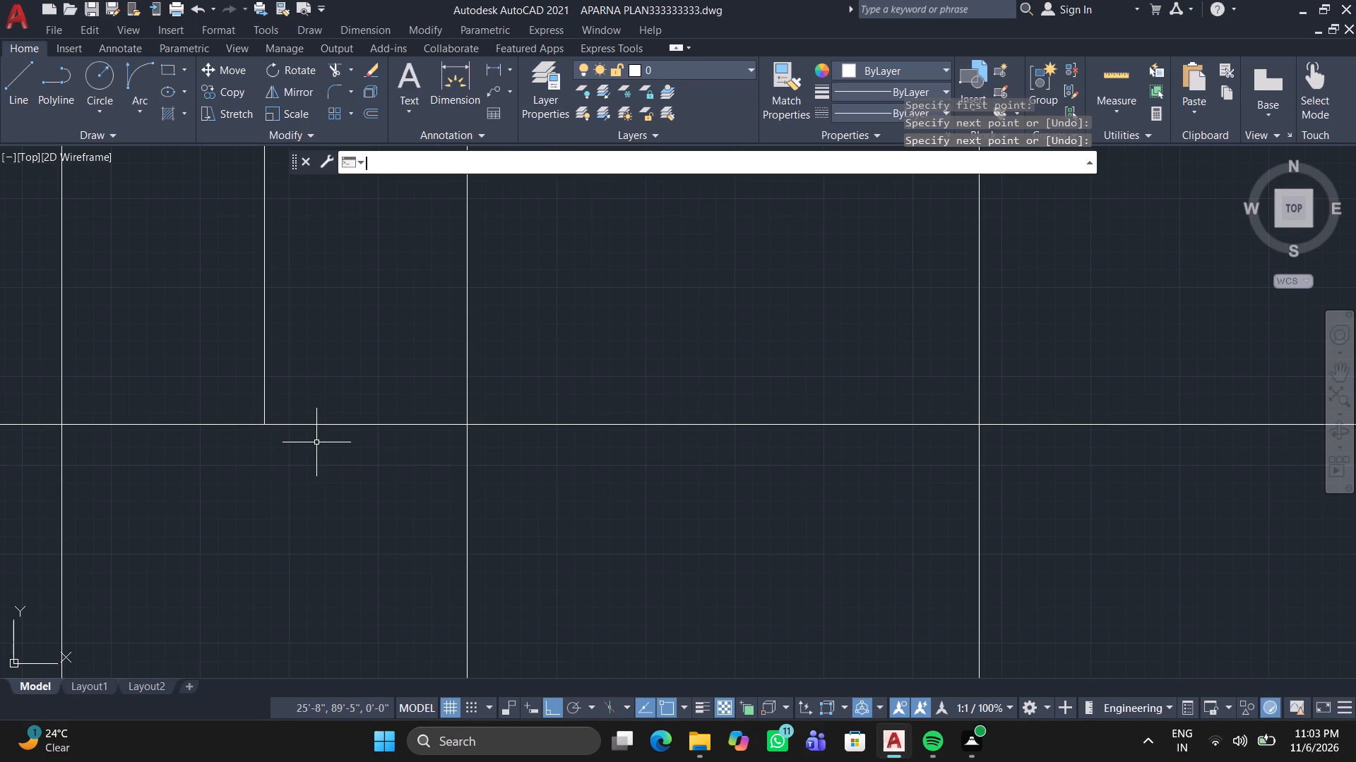
Draw a horizontal line about 11" long across the upper narrow rectangle, from its left edge's midpoint to its right edge's midpoint.
click(13, 73)
middle_drag(227, 329, 226, 368)
scroll(226, 368, down, 1)
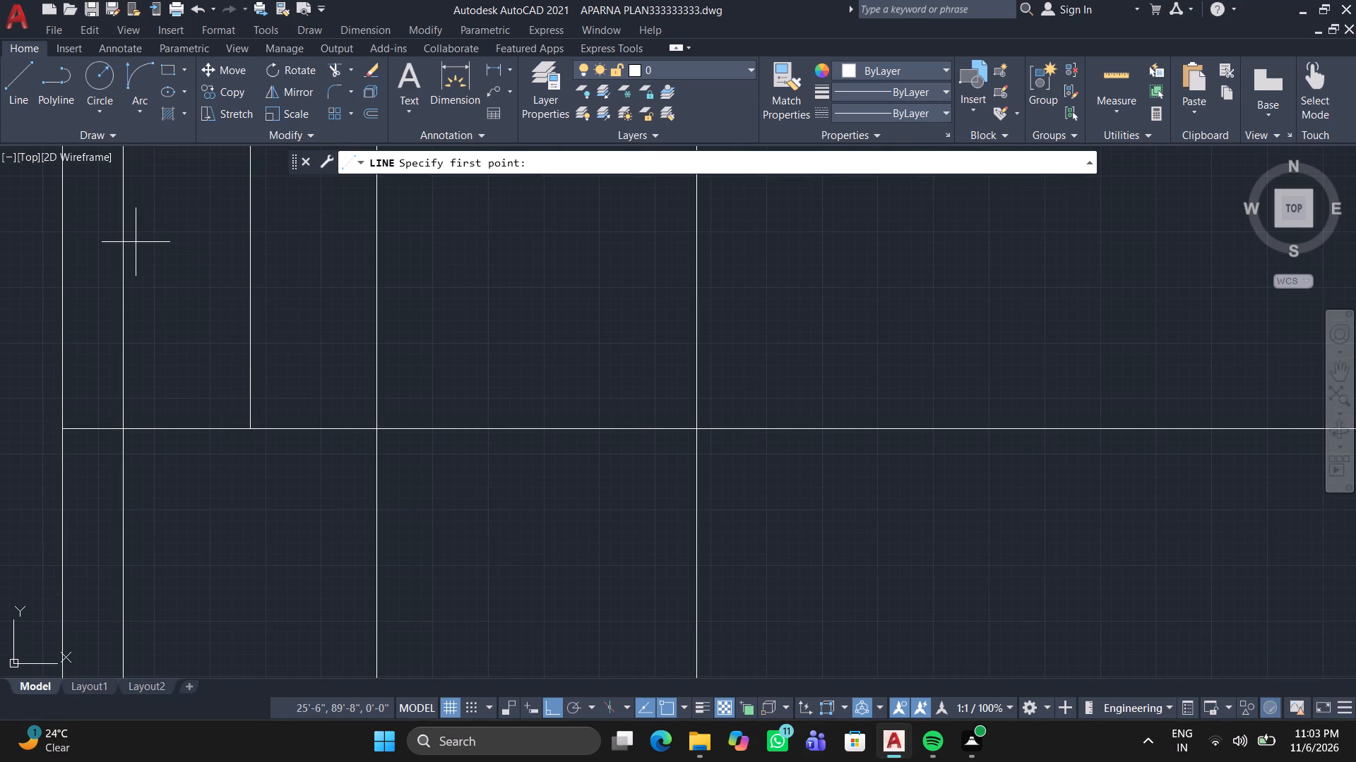
click(127, 198)
middle_drag(374, 224, 370, 328)
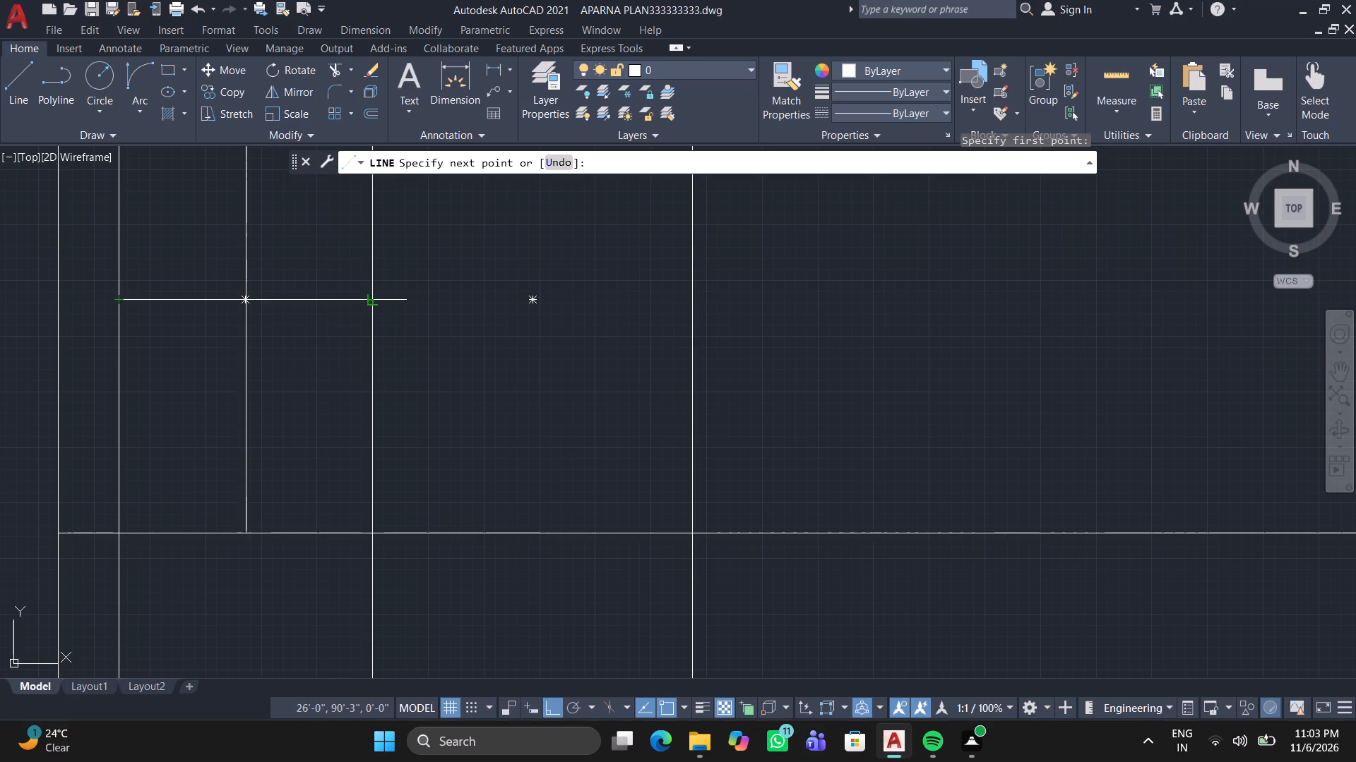
click(373, 296)
key(space)
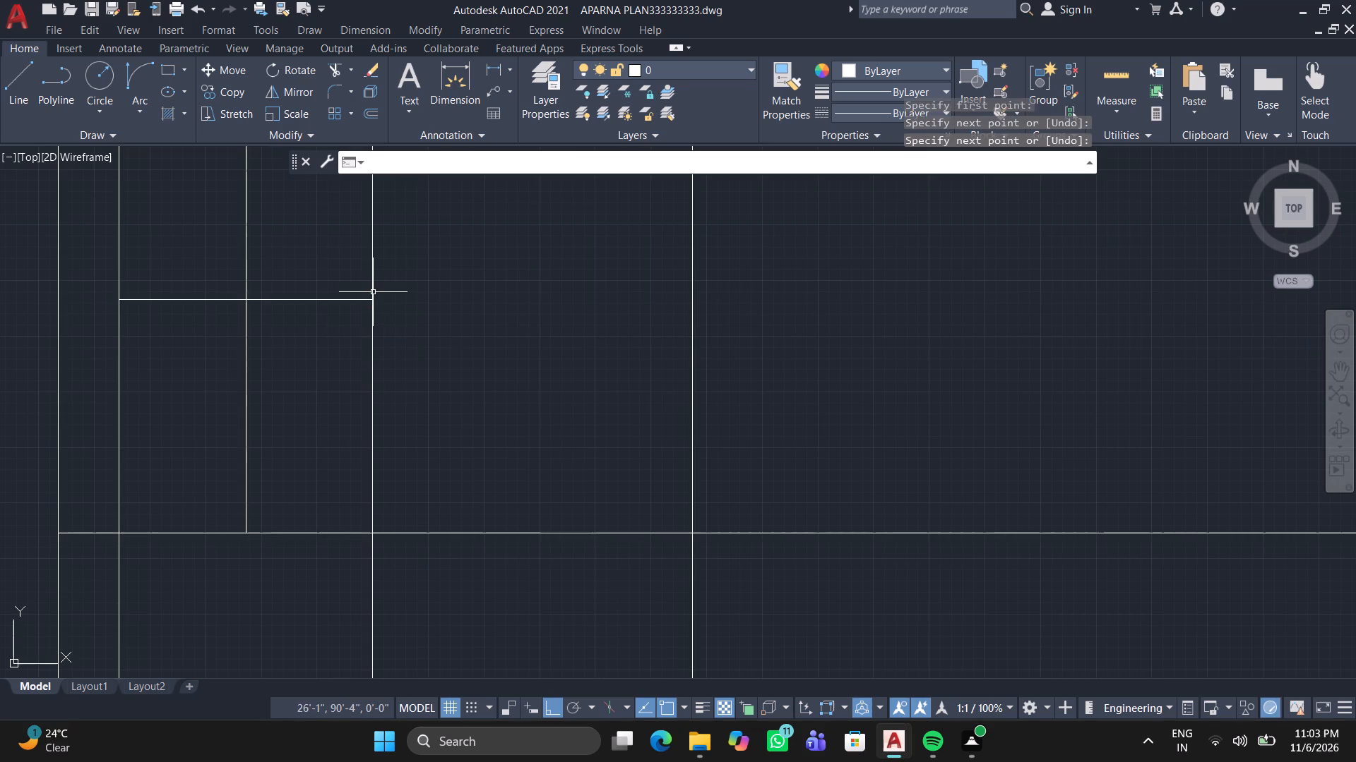
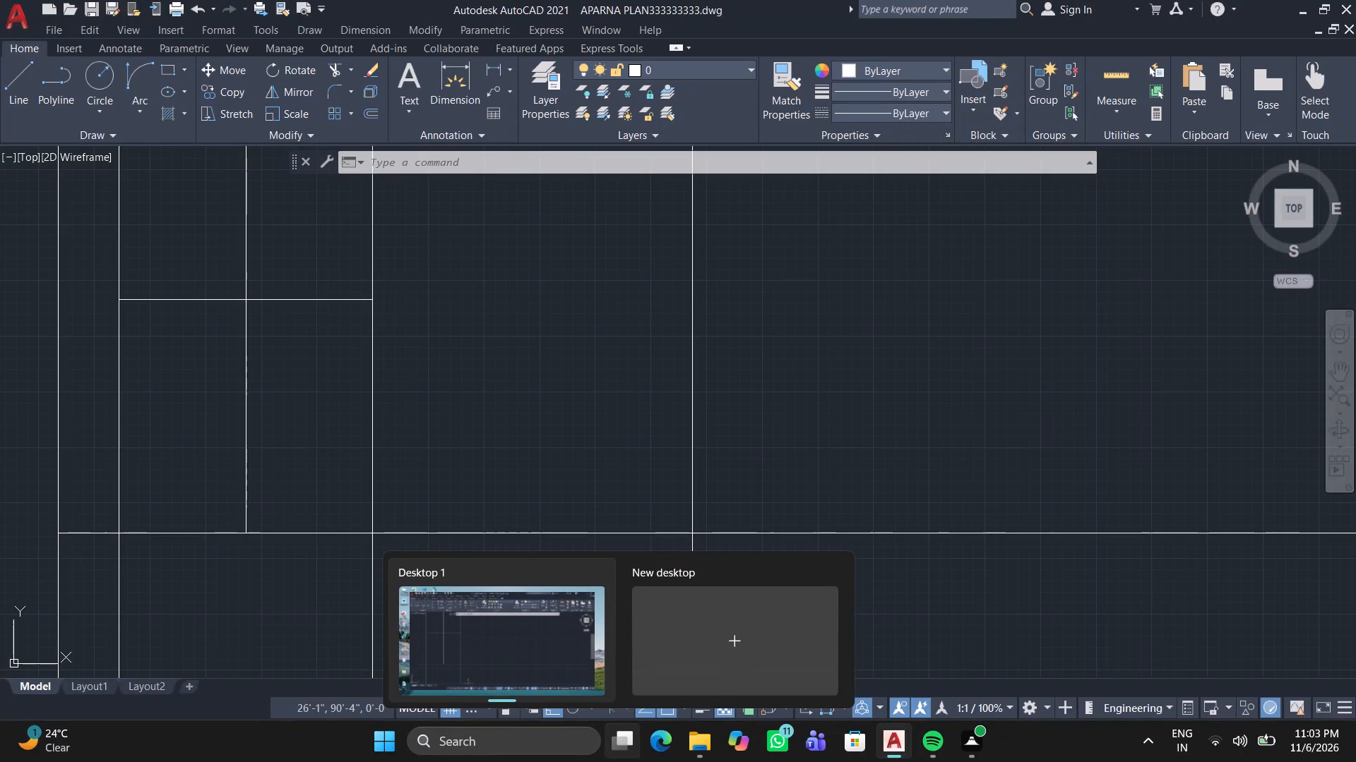
Draw a vertical line about 1'-9" long through the lower narrow rectangle, from the middle line to the midpoint of its bottom edge.
scroll(429, 483, down, 3)
middle_drag(410, 500, 468, 482)
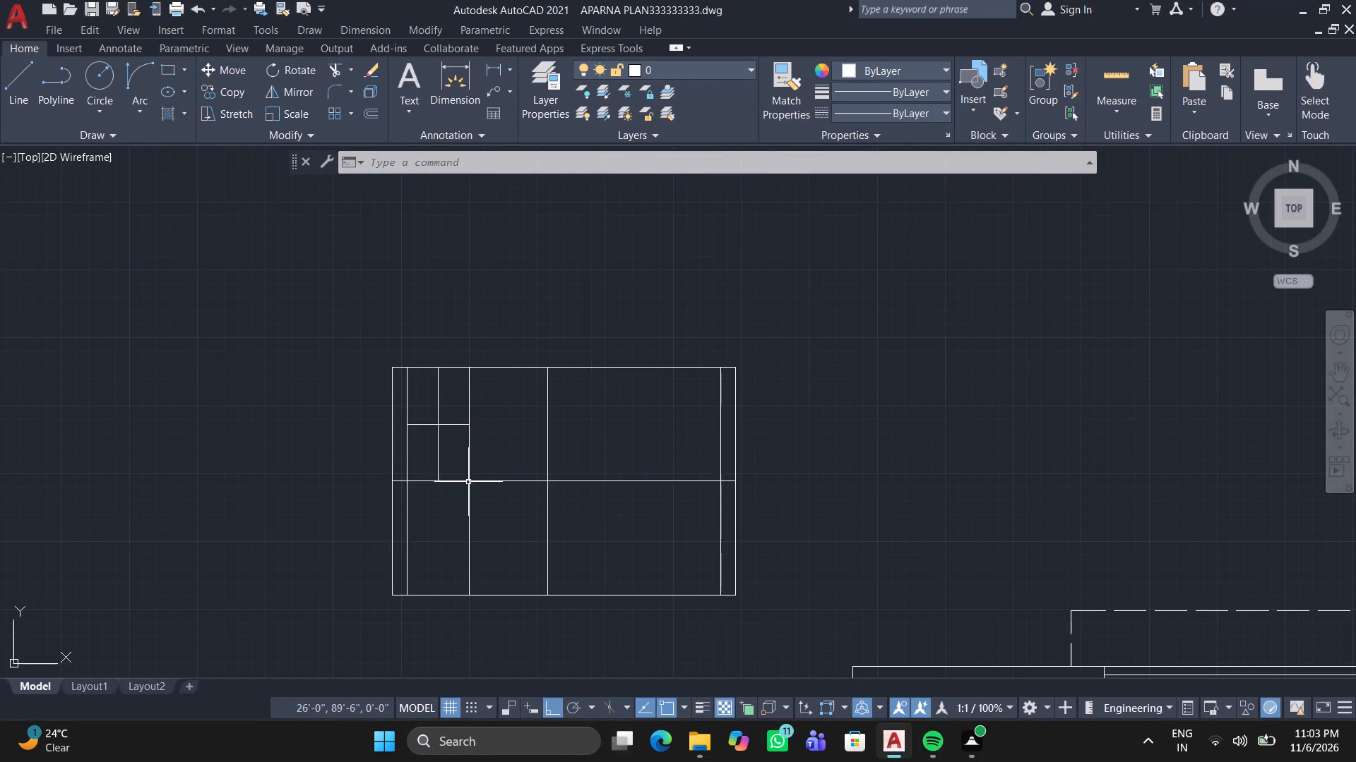
middle_drag(416, 444, 256, 349)
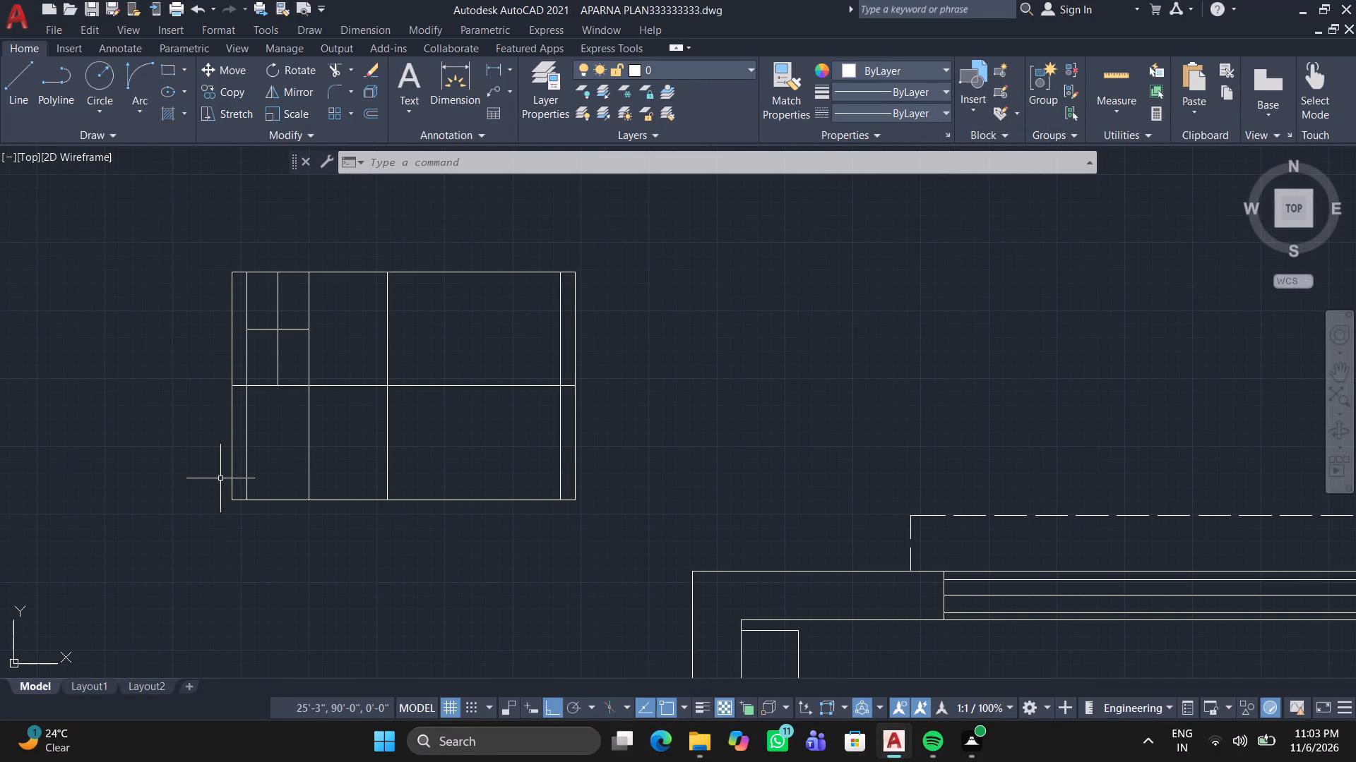
click(25, 66)
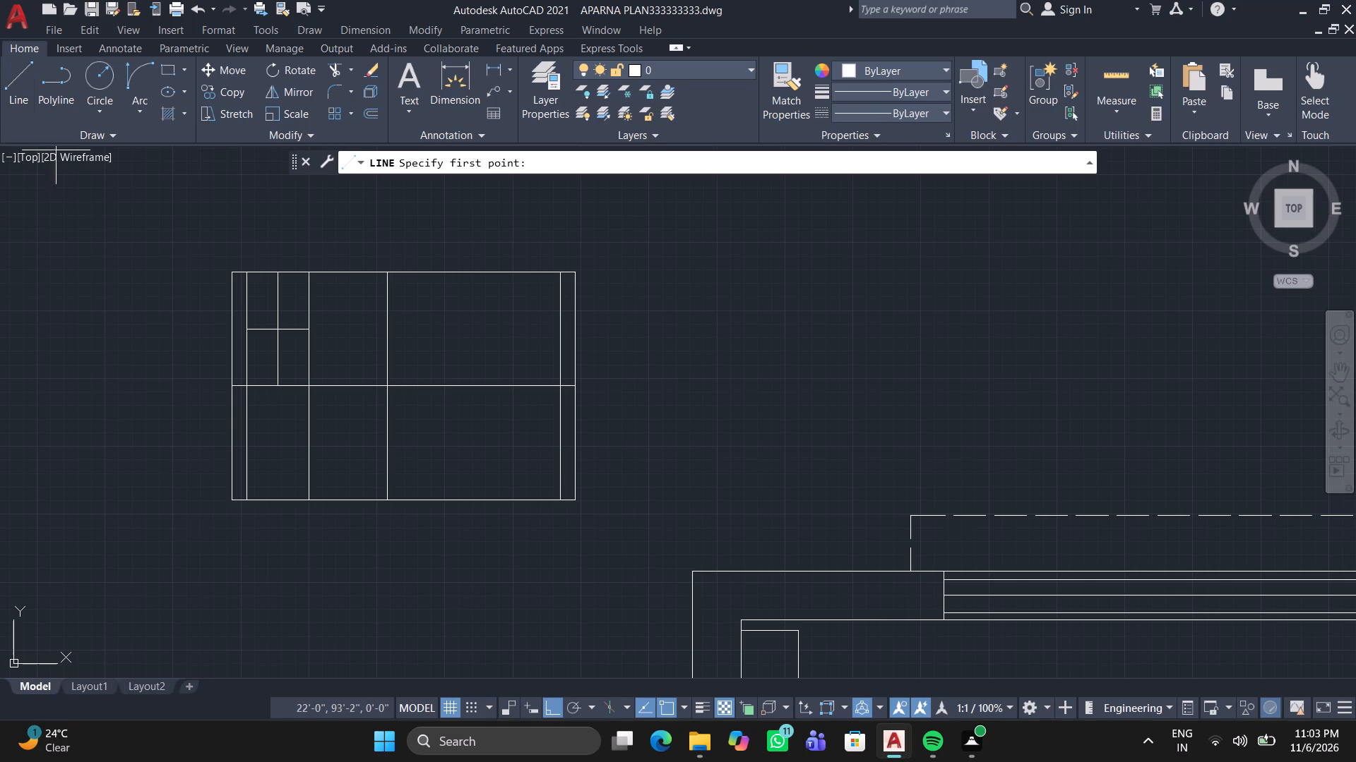
click(276, 380)
middle_drag(280, 505, 333, 506)
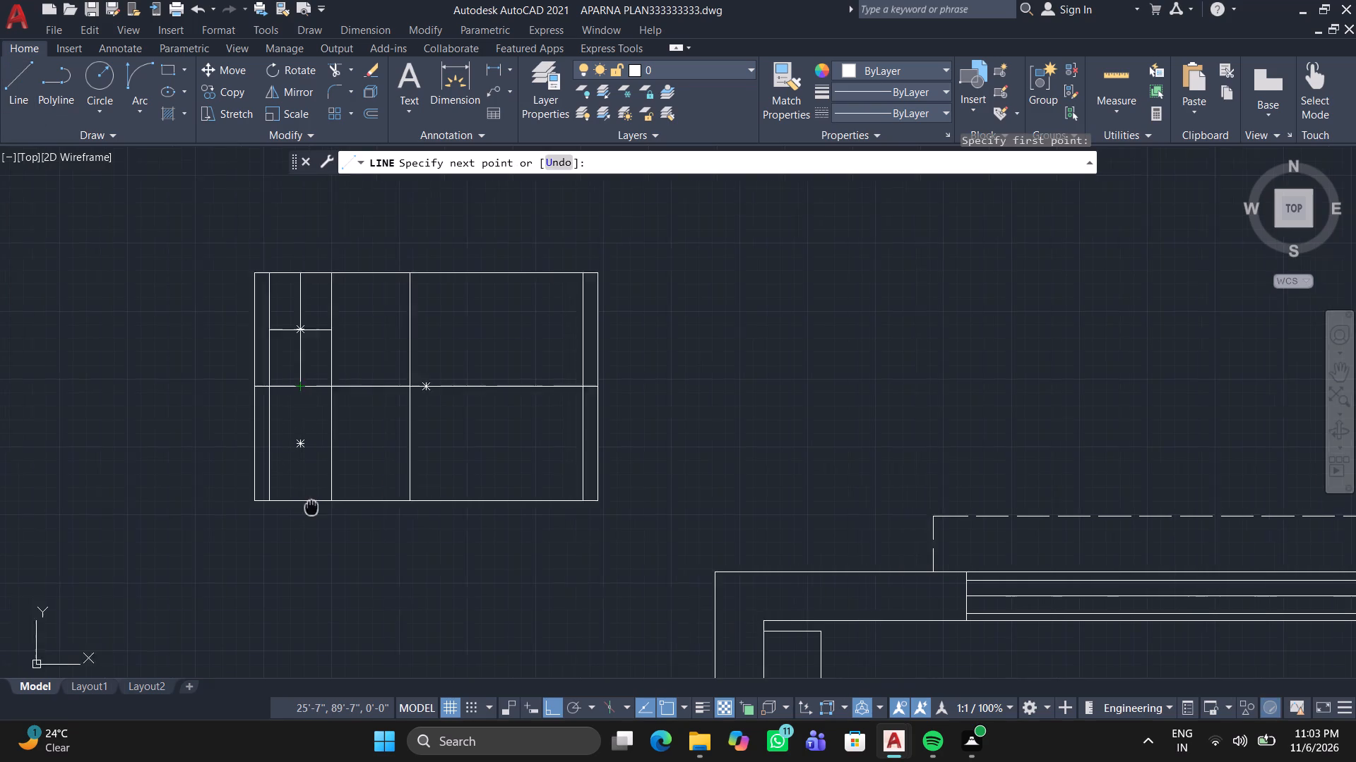
middle_drag(333, 506, 416, 515)
scroll(416, 515, up, 1)
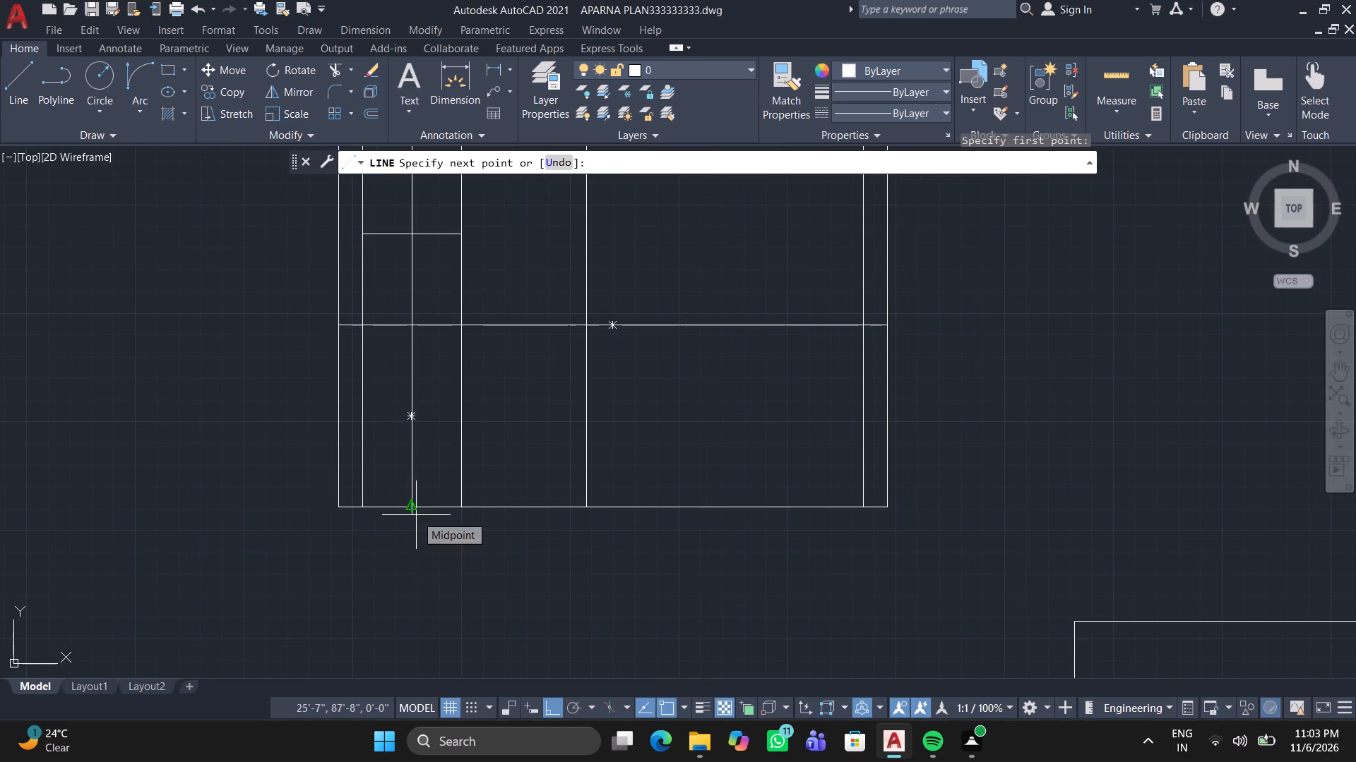
double_click(413, 504)
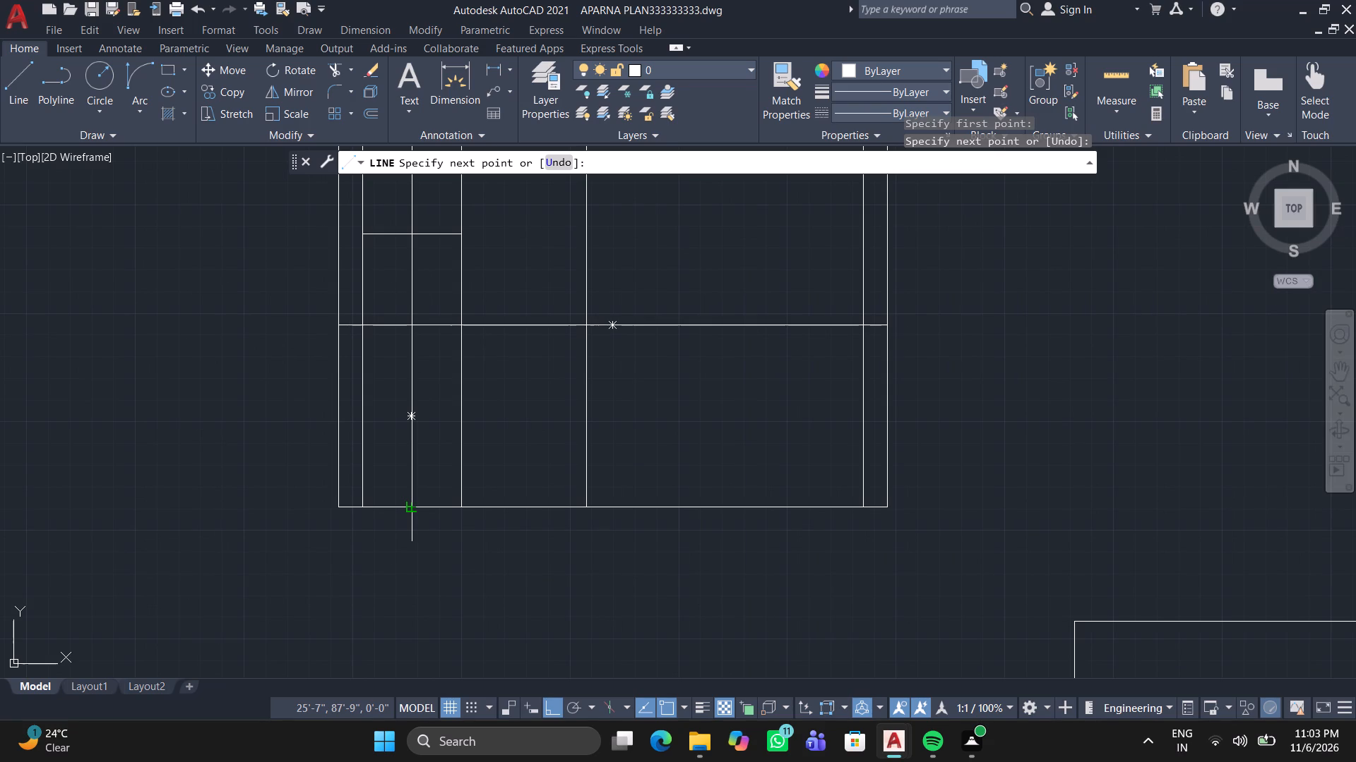
right_click(413, 503)
right_click(413, 503)
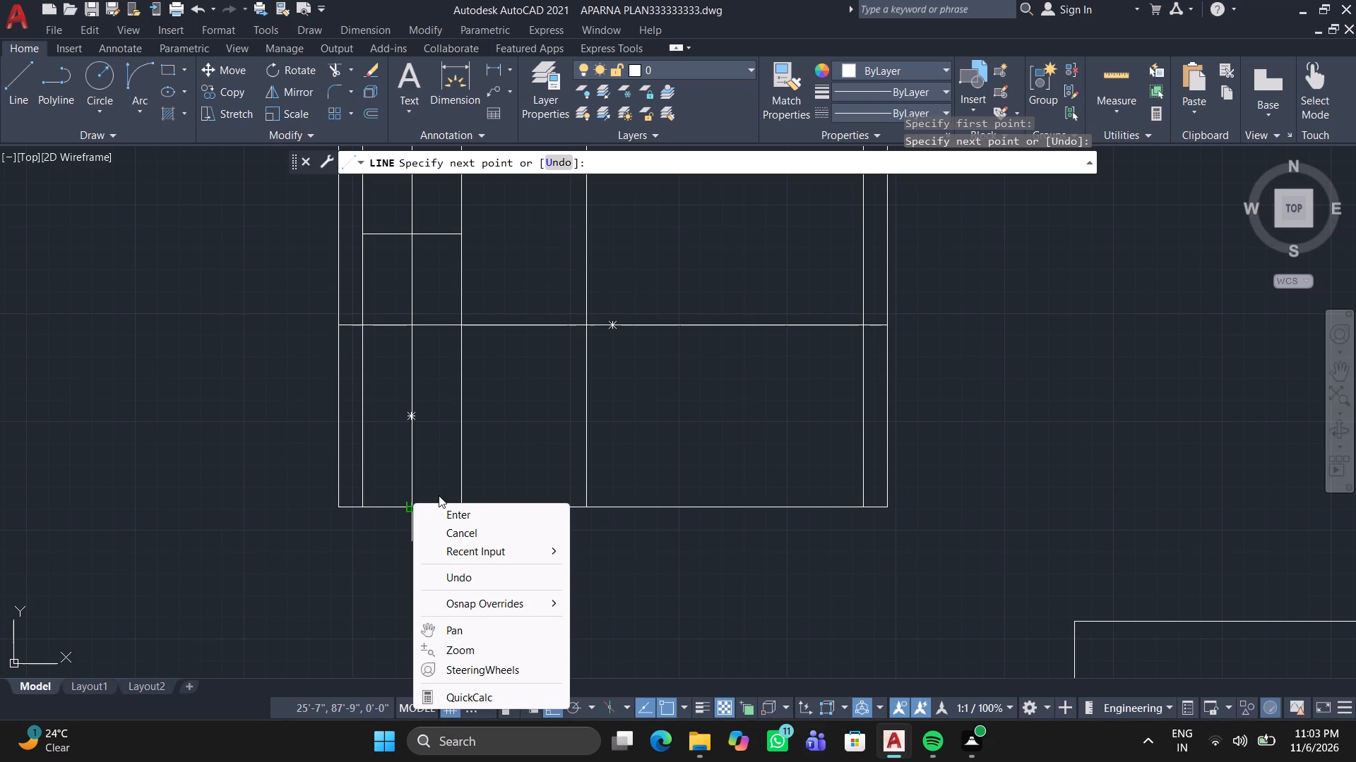
click(444, 508)
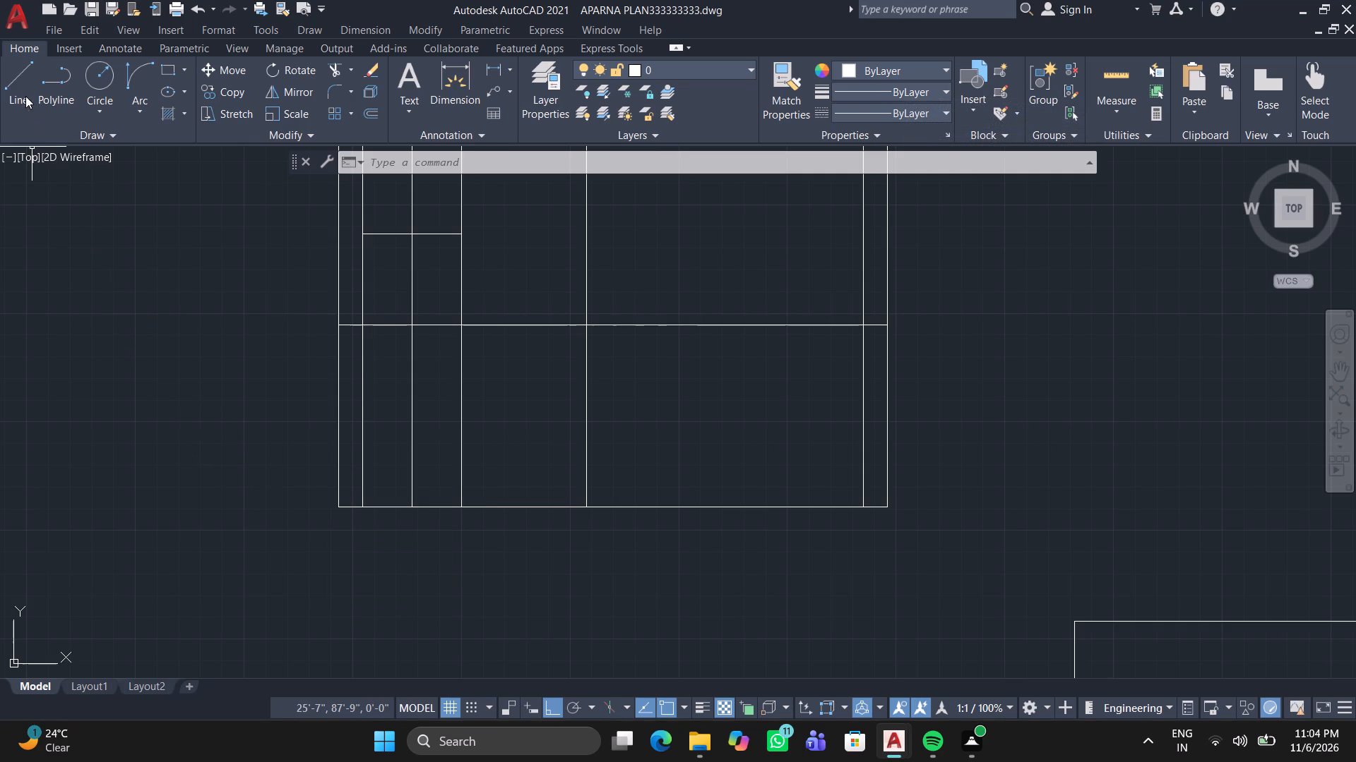
Draw connected lines up the lower narrow rectangle's left edge to the middle line, back to the edge's midpoint, and about 11" across to its right edge.
double_click(17, 68)
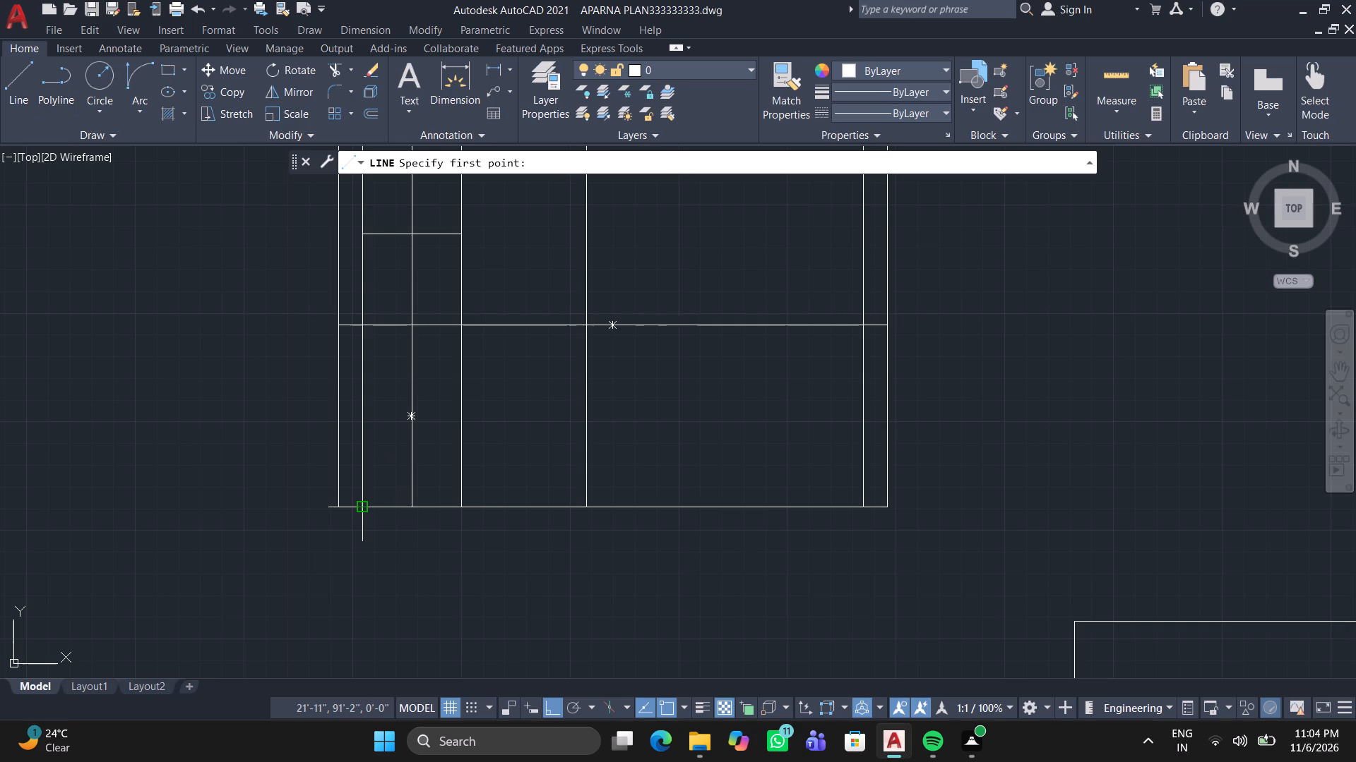
double_click(357, 512)
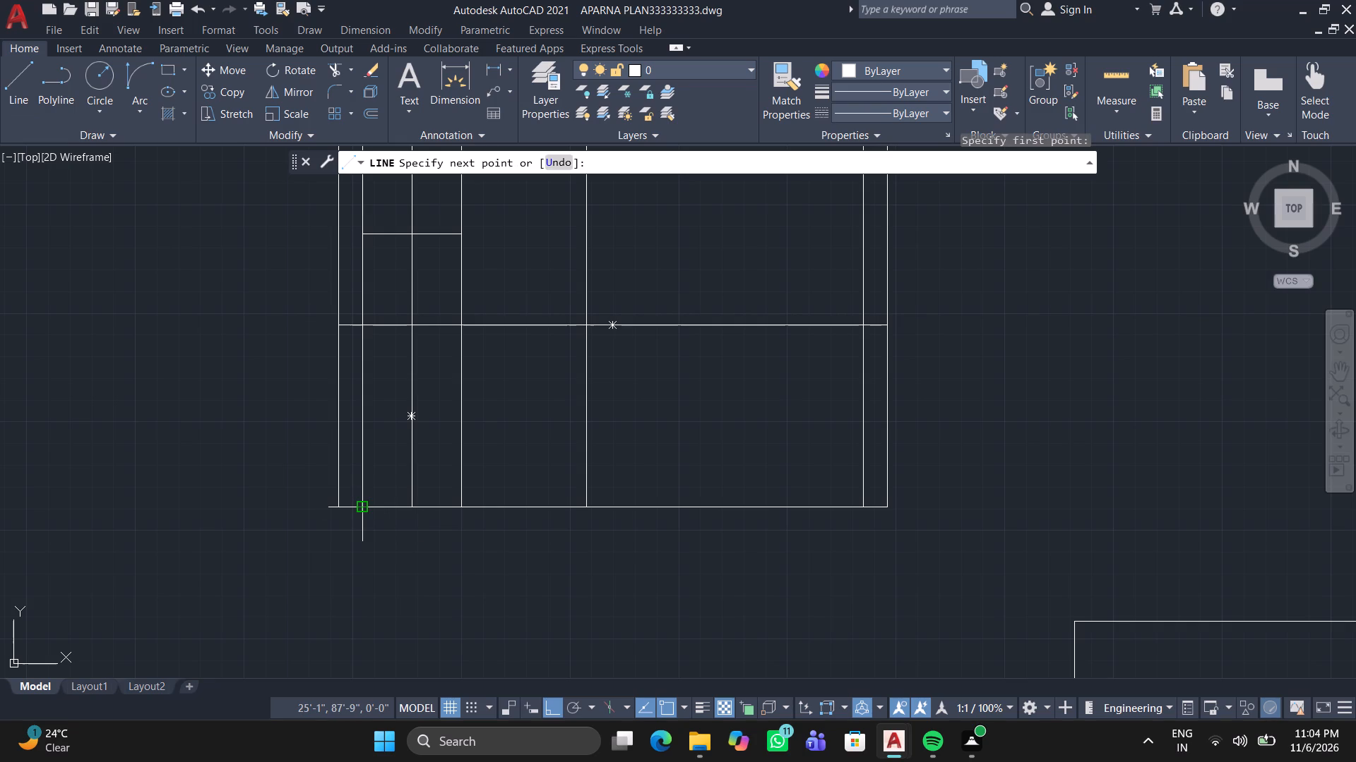
double_click(365, 324)
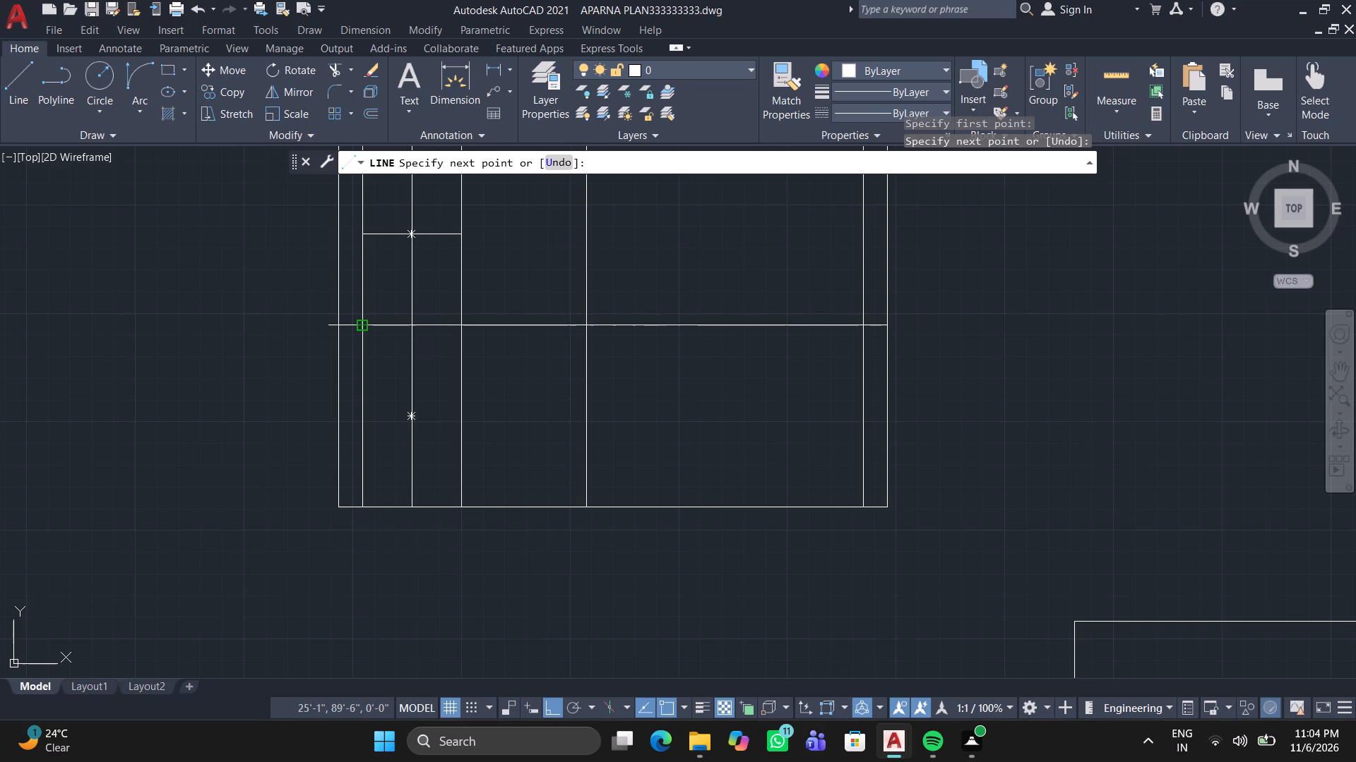
click(357, 416)
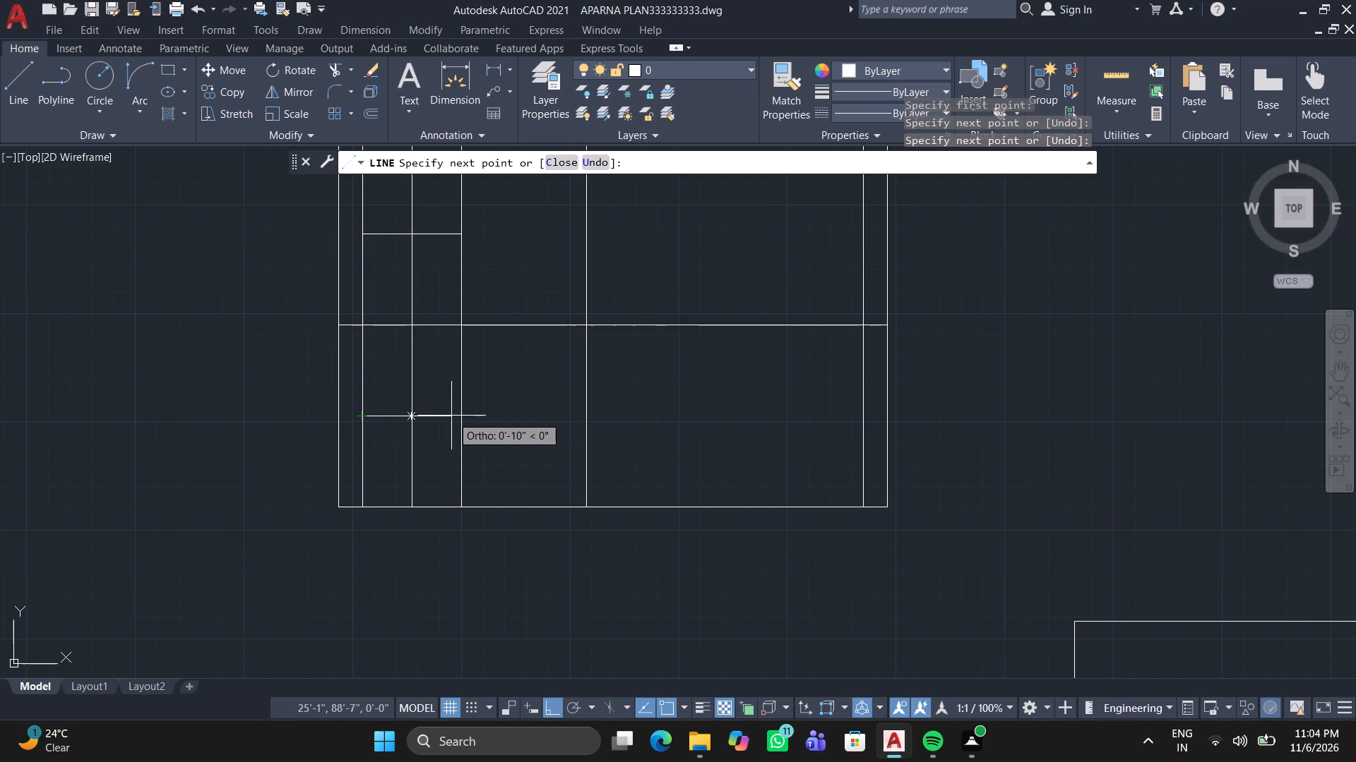
click(462, 414)
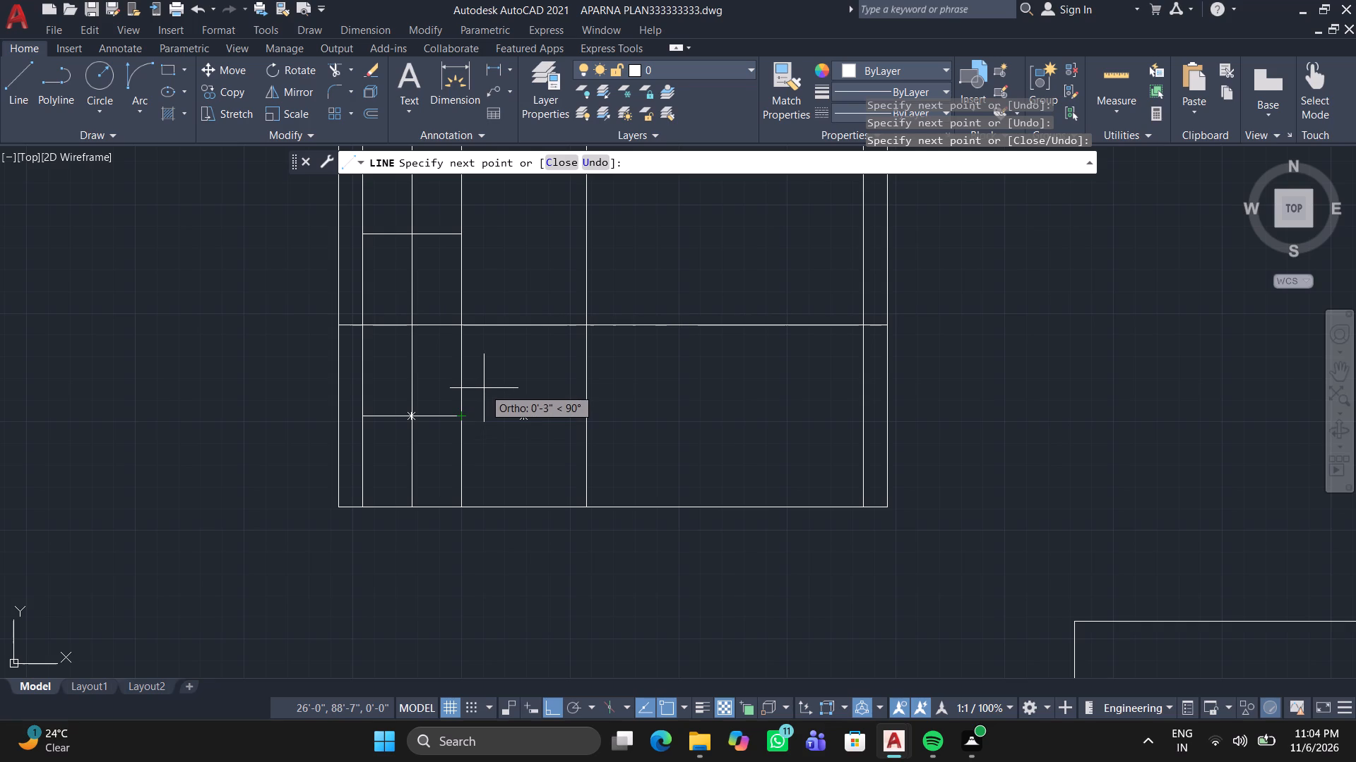
right_click(473, 425)
double_click(502, 439)
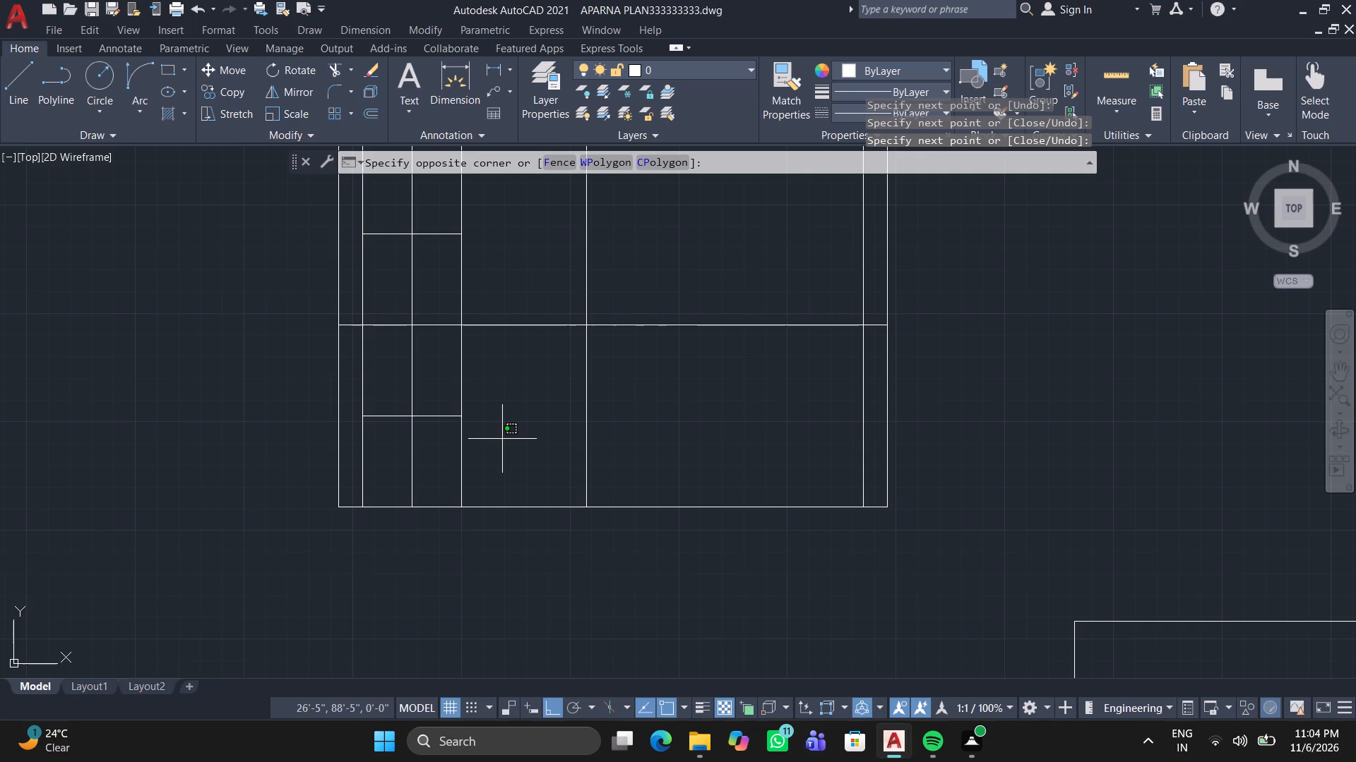
middle_drag(505, 440, 802, 569)
middle_click(802, 569)
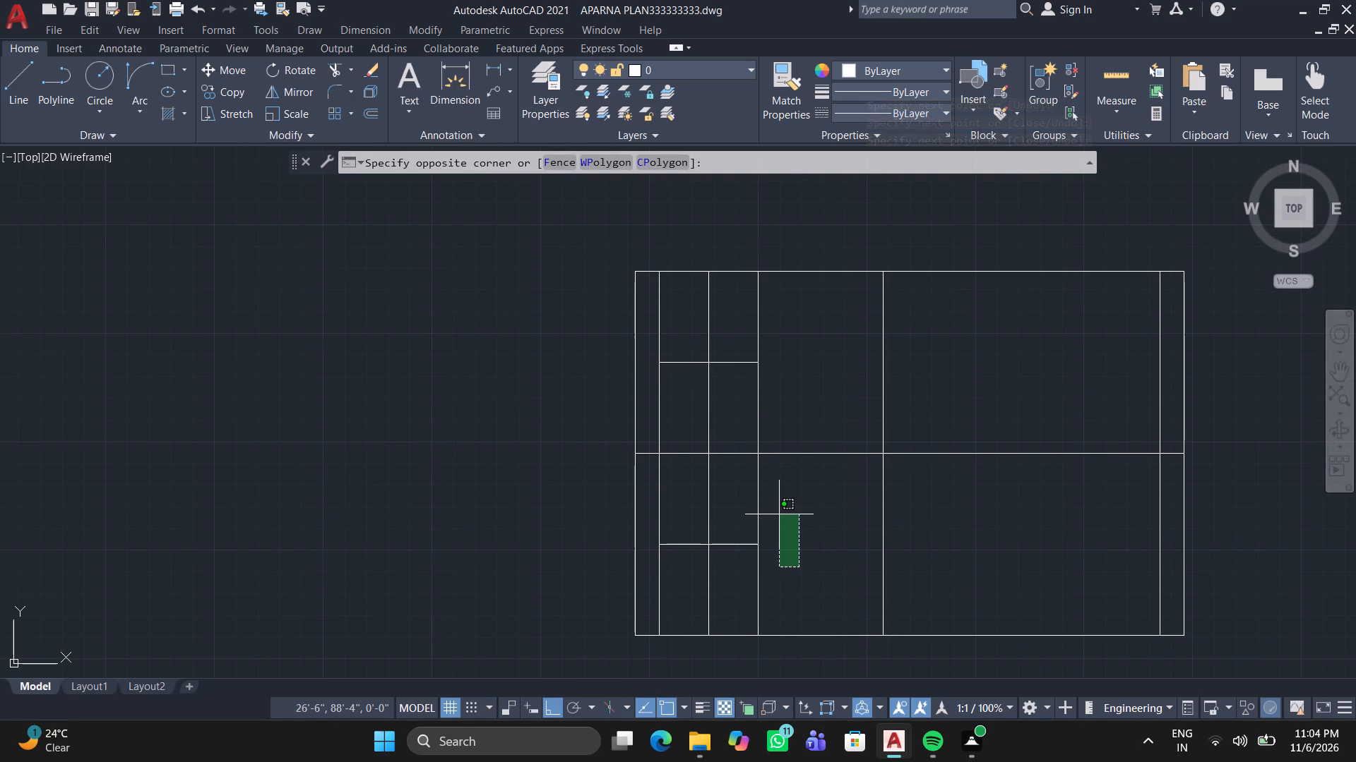
middle_drag(779, 514, 771, 589)
middle_click(771, 589)
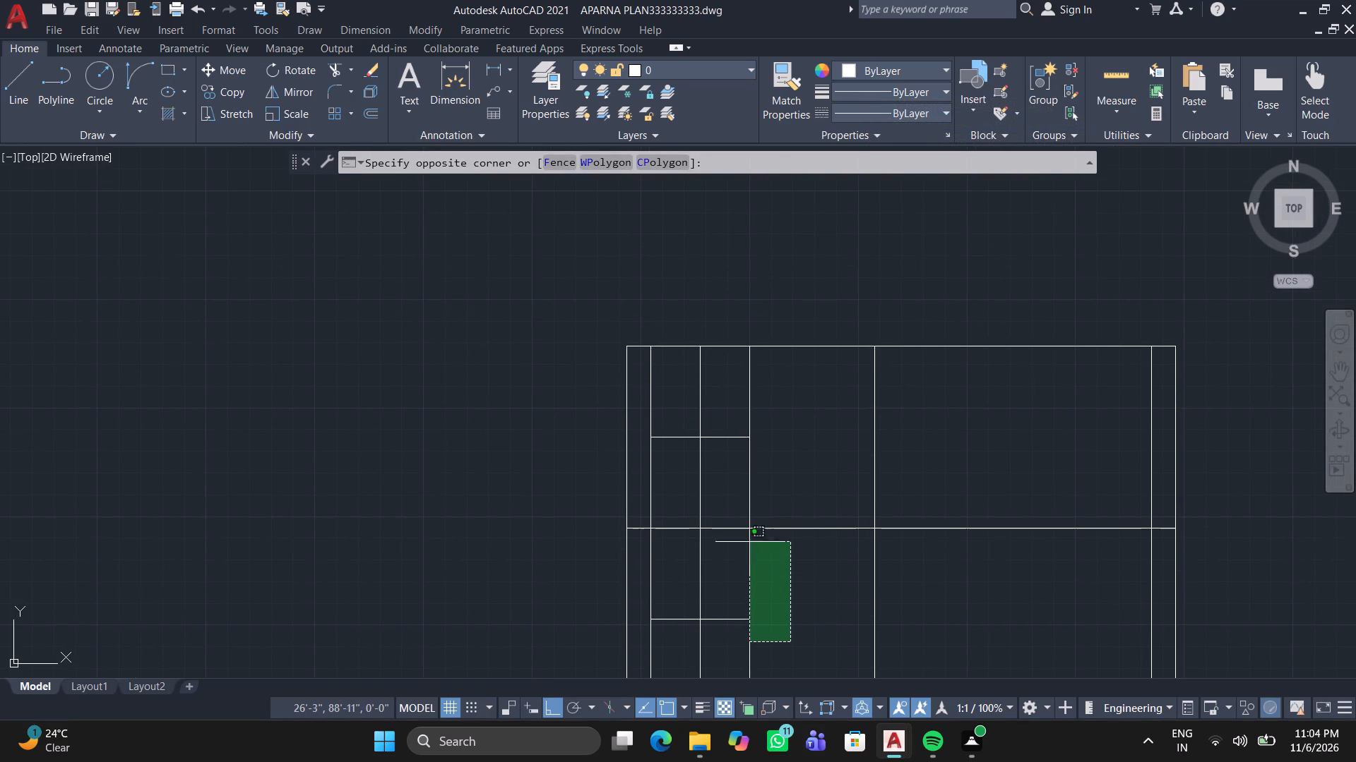
click(771, 569)
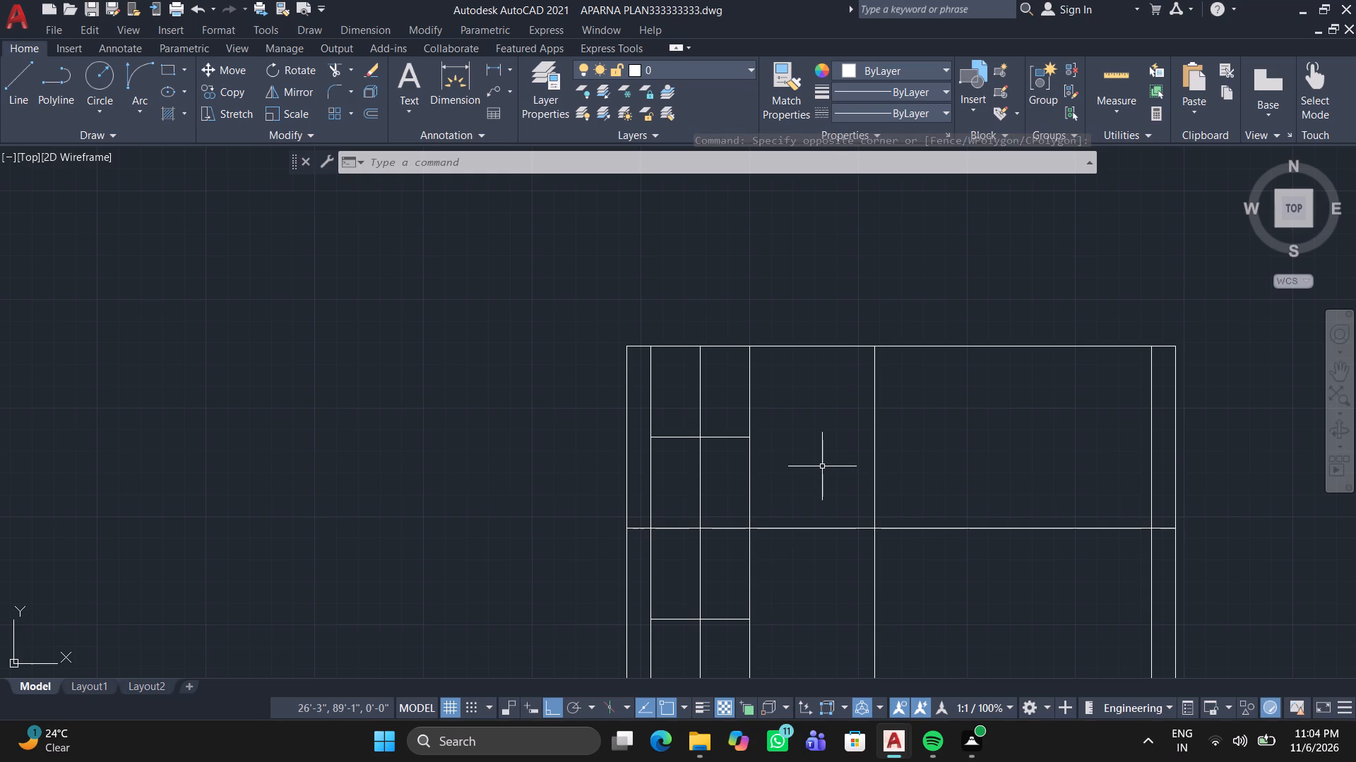
Draw a circle with a radius of about 3" centred on the crossing lines in the upper narrow rectangle.
click(90, 78)
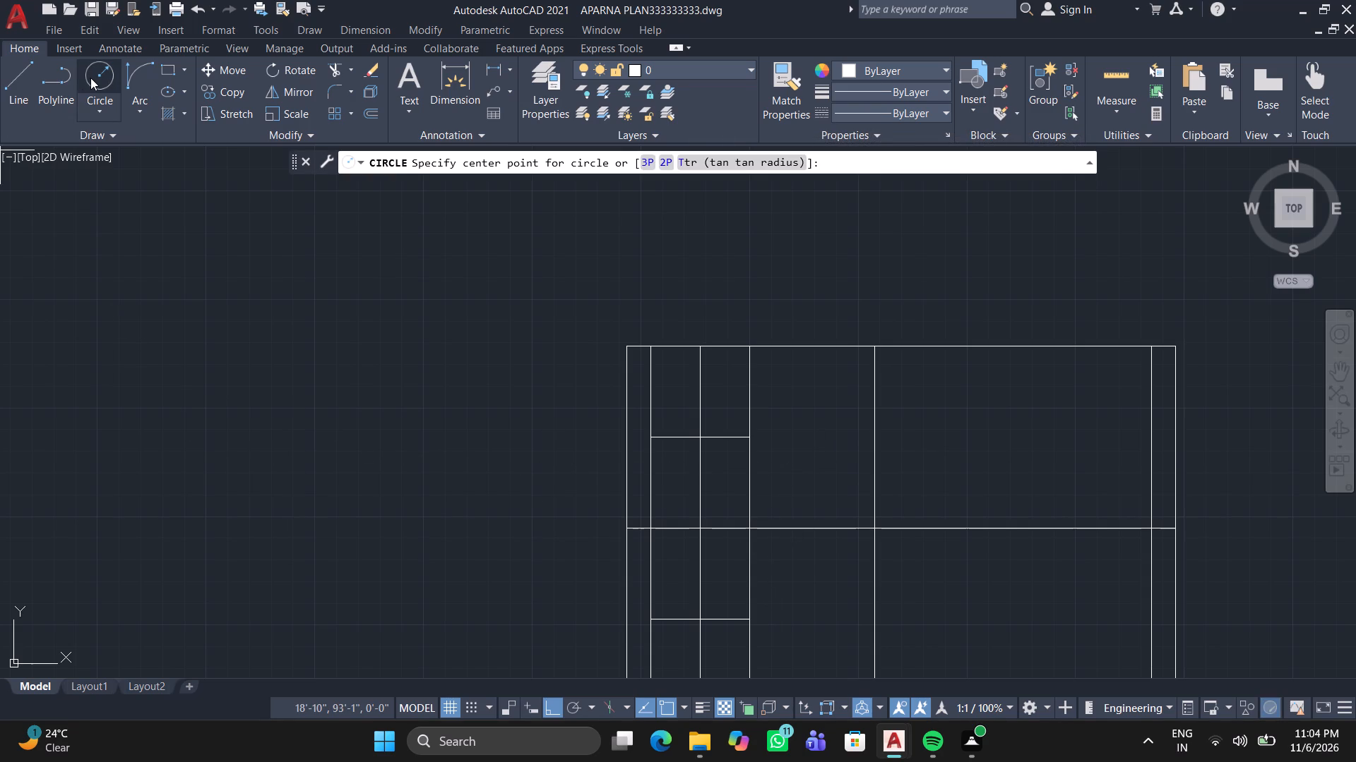
click(698, 439)
click(700, 413)
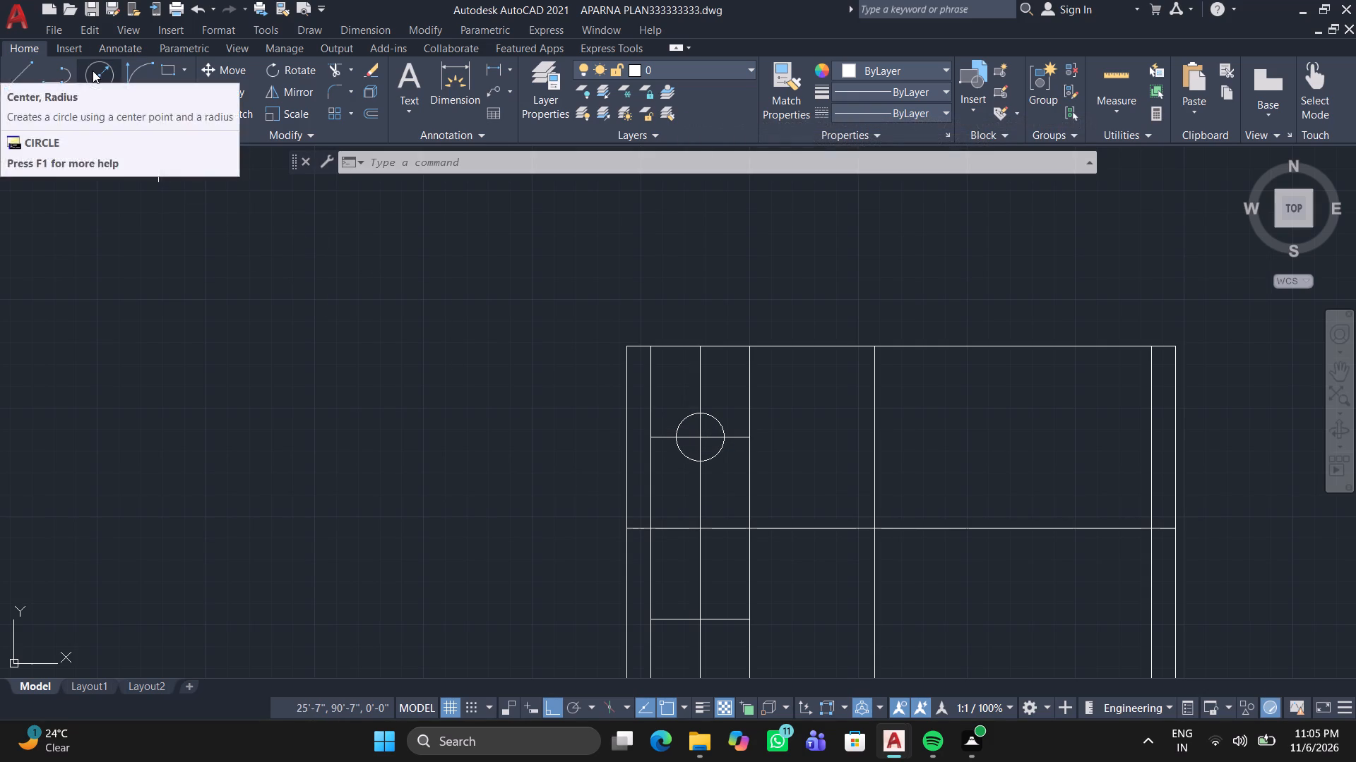
Copy the circle from its centre to the crossing lines in the lower narrow rectangle.
click(686, 417)
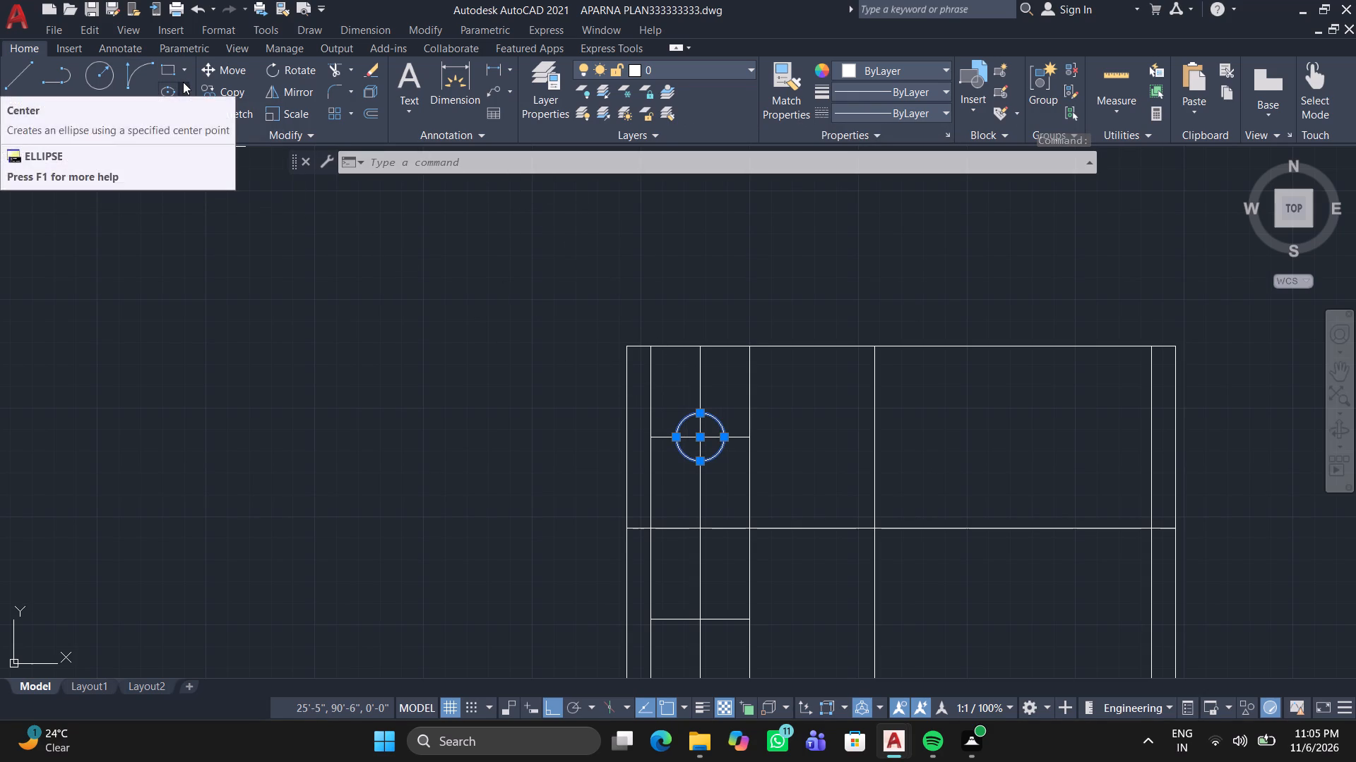
click(225, 93)
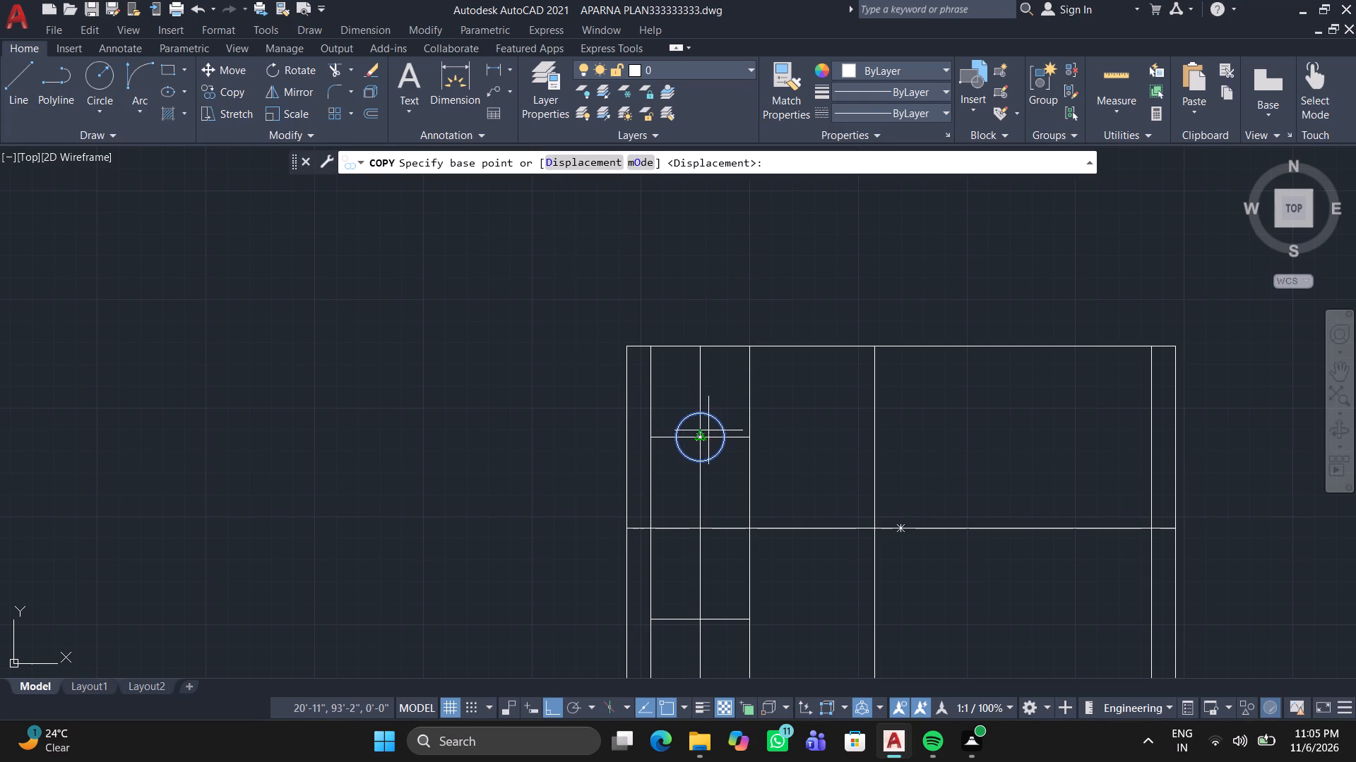
click(701, 436)
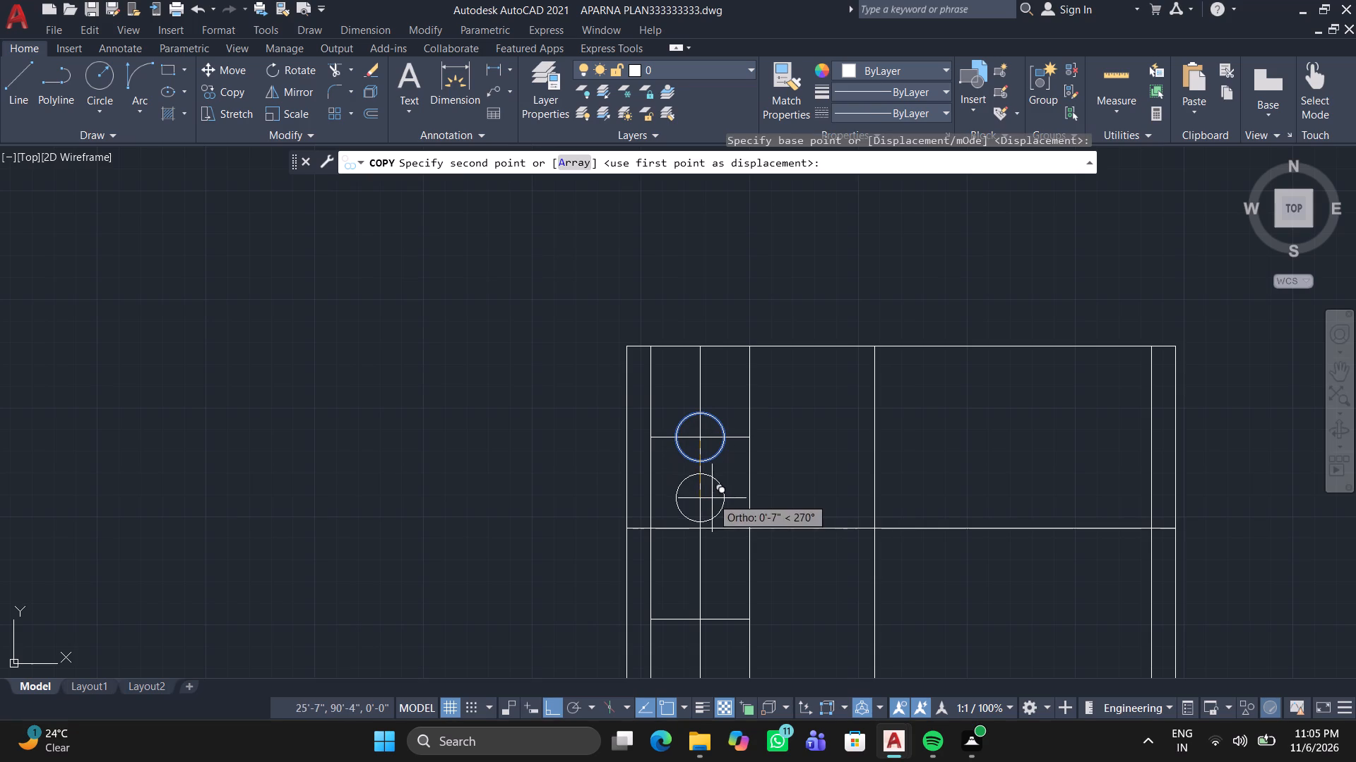
scroll(708, 536, up, 1)
middle_drag(713, 516, 723, 449)
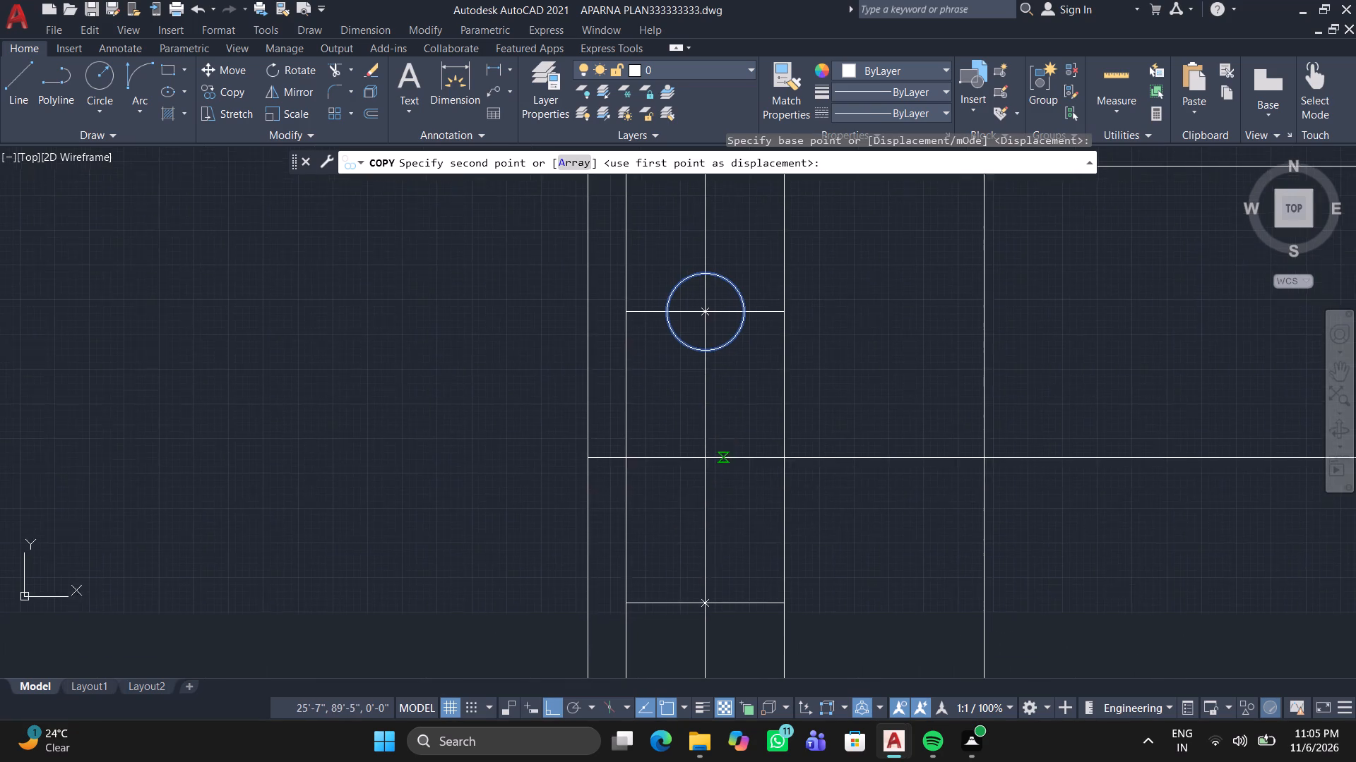
middle_drag(723, 449, 725, 445)
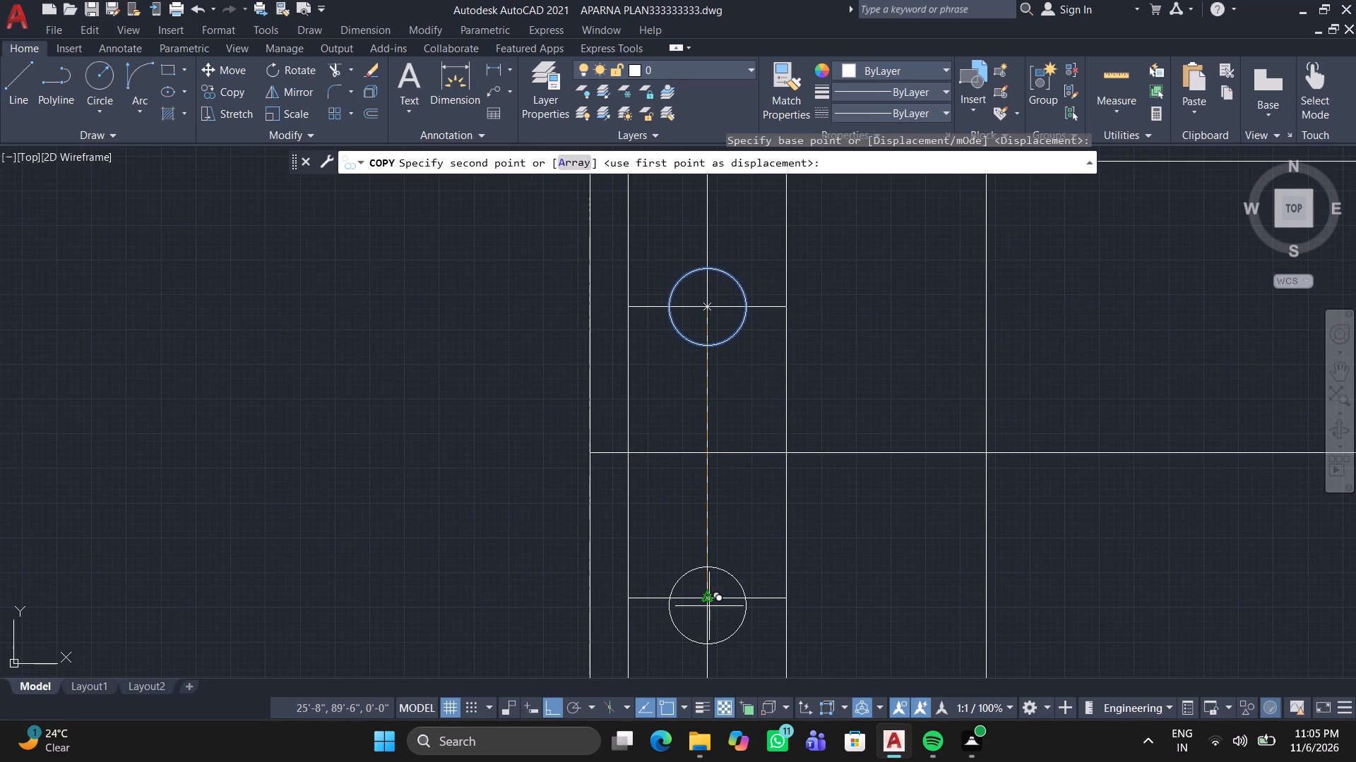
double_click(709, 600)
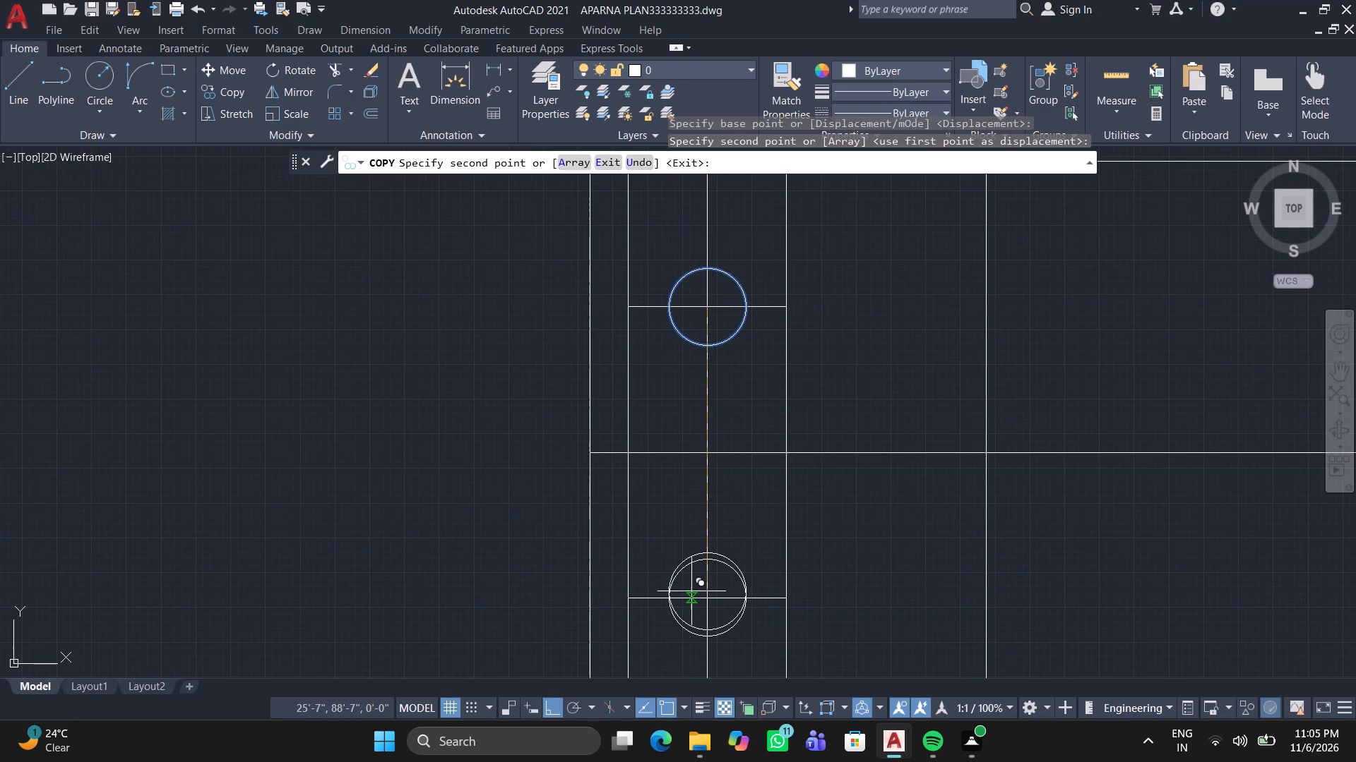
key(space)
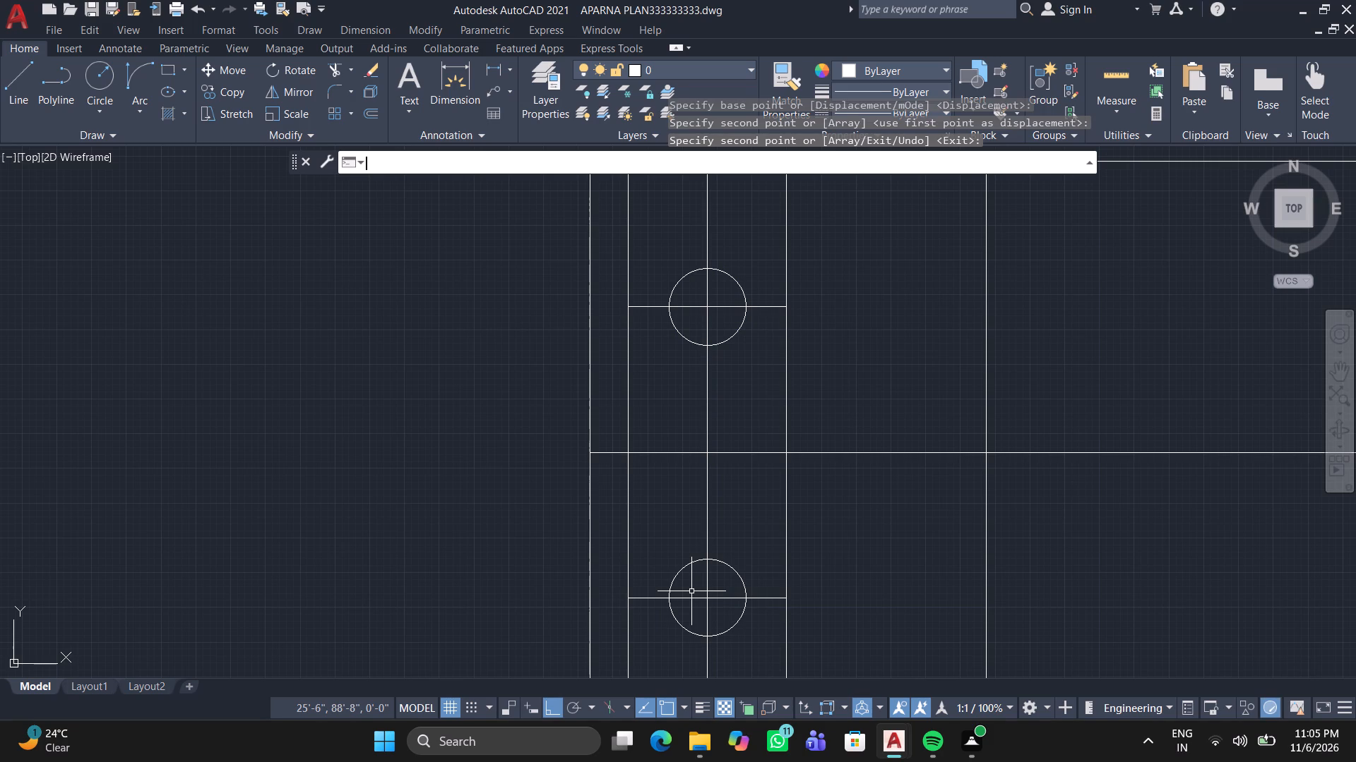
Draw connected lines along the middle line from the narrow rectangle to the next divider, back to their midpoint, and about 1'-9" up to the top edge.
scroll(725, 552, down, 2)
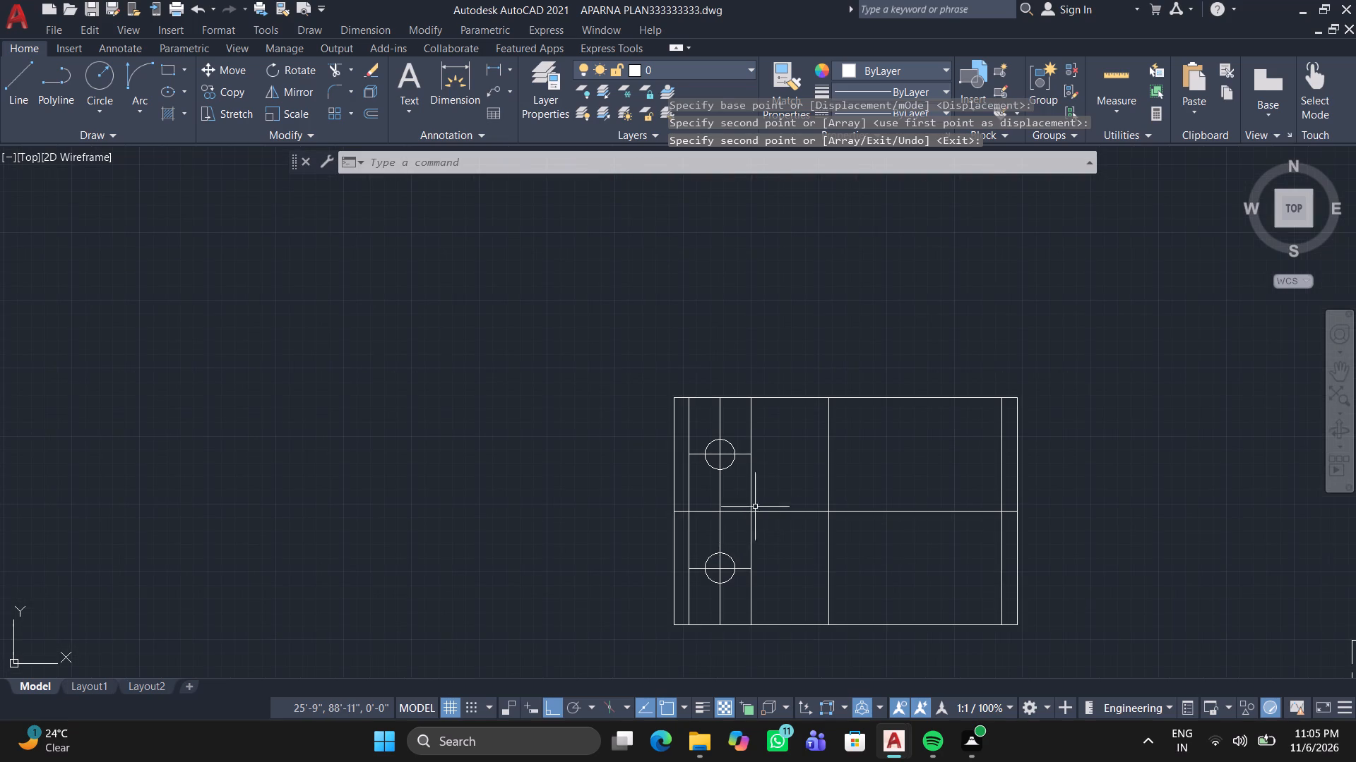
middle_drag(763, 497, 530, 525)
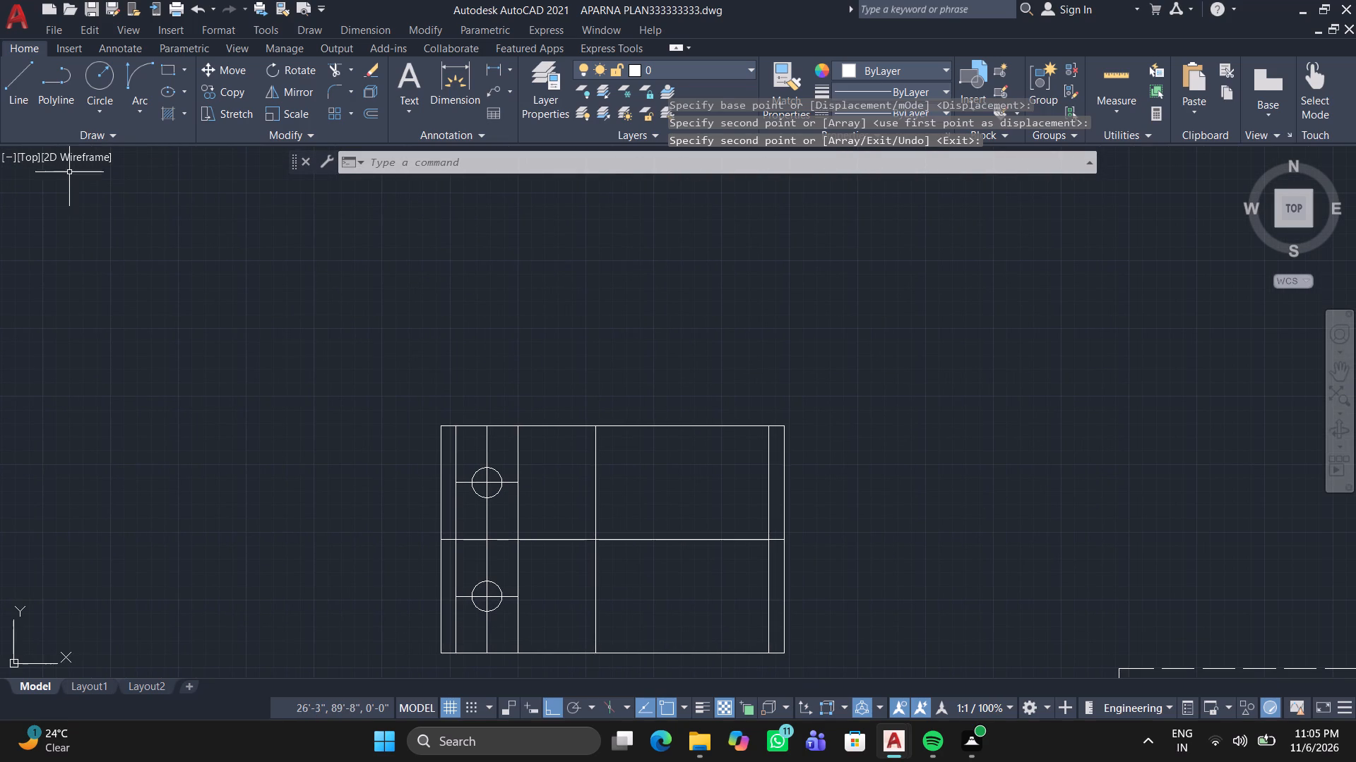
click(13, 64)
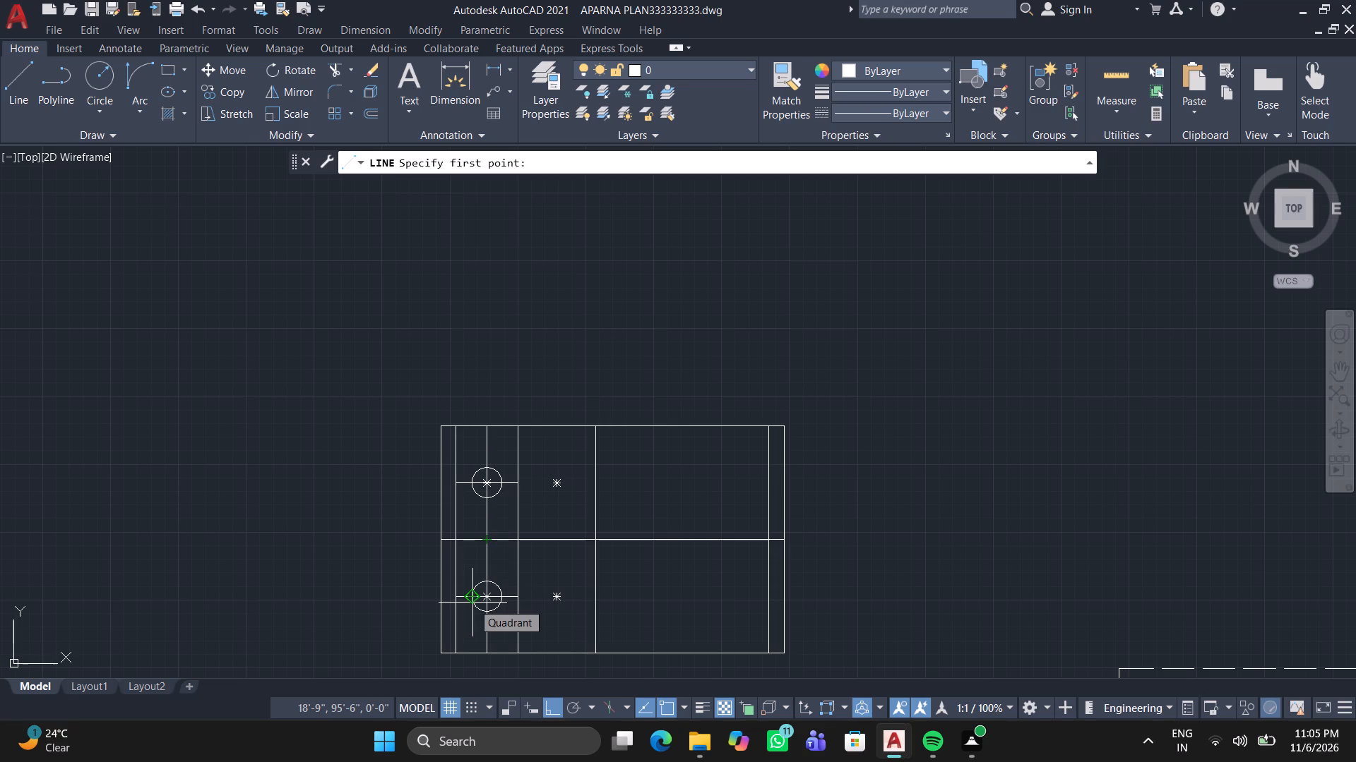
click(516, 535)
scroll(571, 532, up, 2)
click(636, 555)
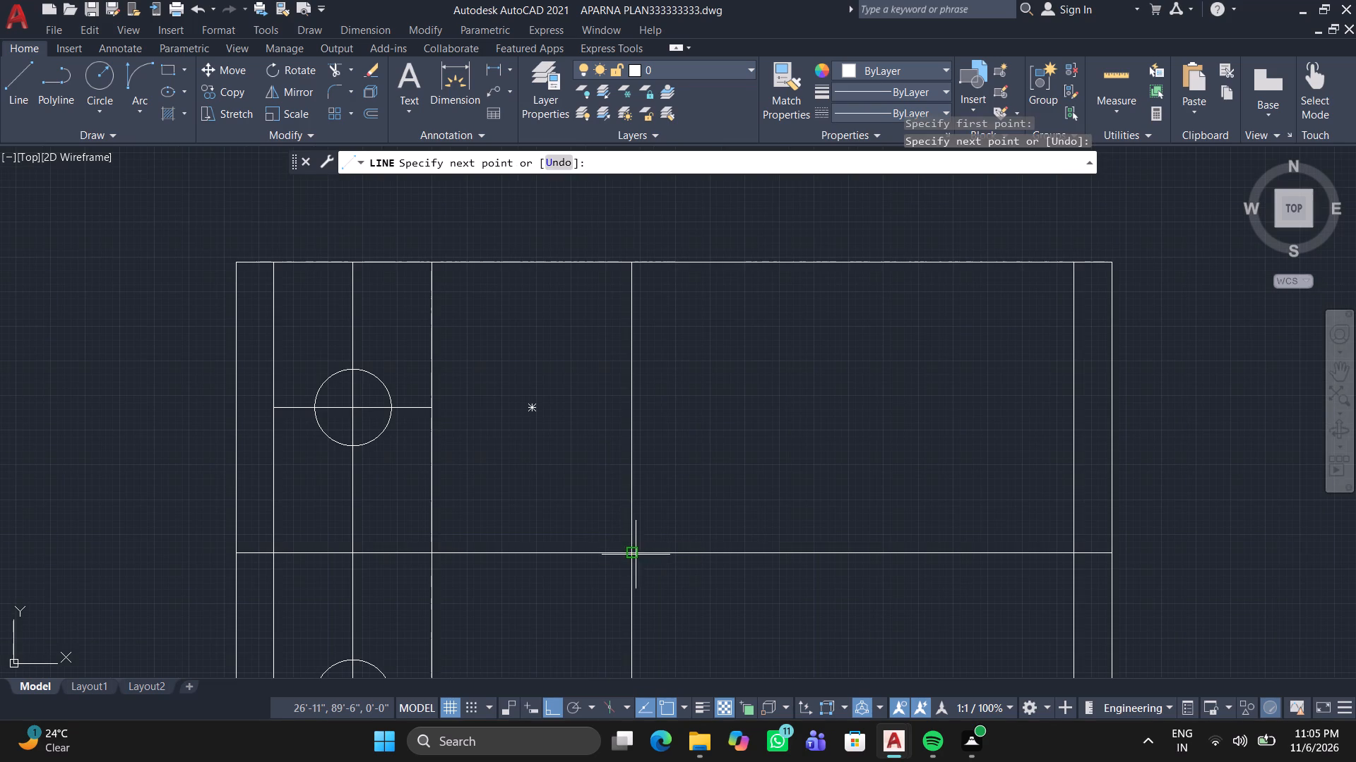
click(536, 550)
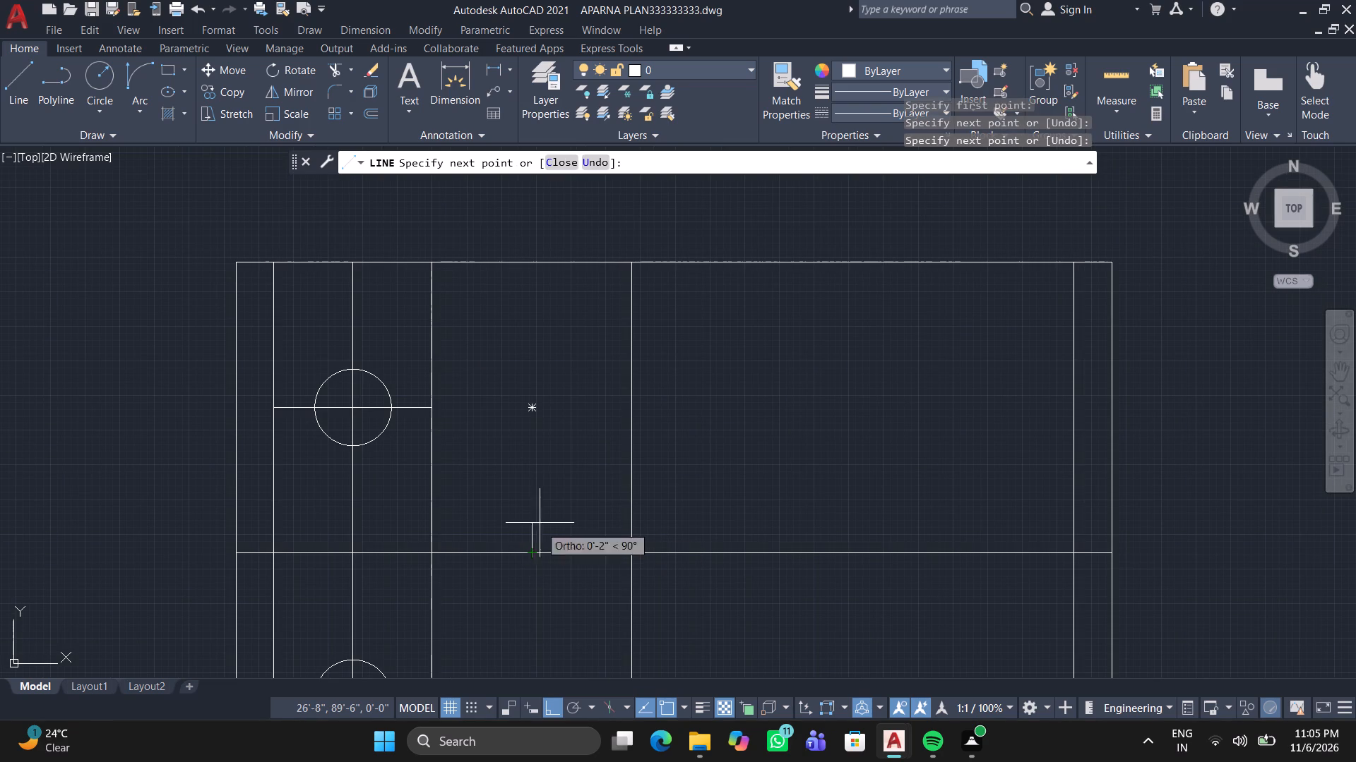
click(531, 265)
right_click(531, 265)
click(545, 274)
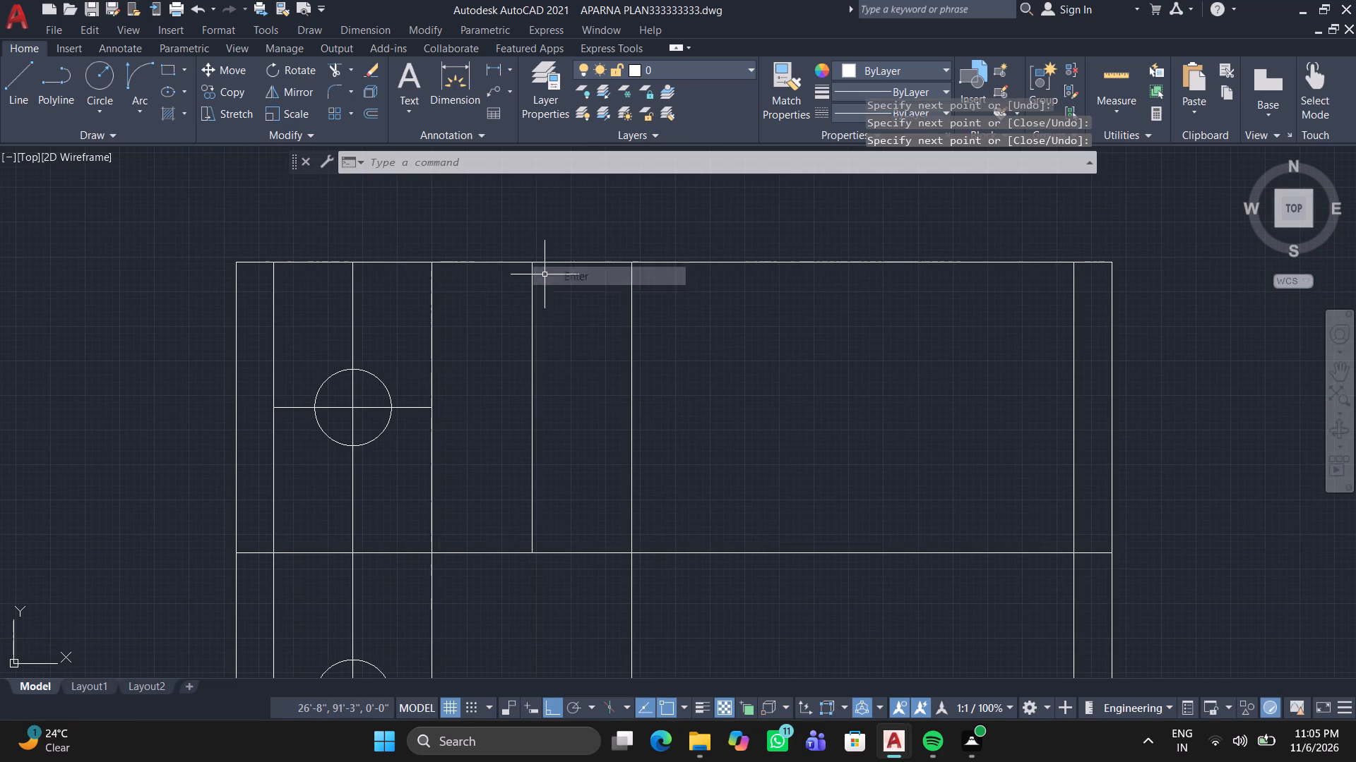
Draw a horizontal line in the upper half from the midpoint of the narrow rectangle's right edge to the next divider.
click(0, 87)
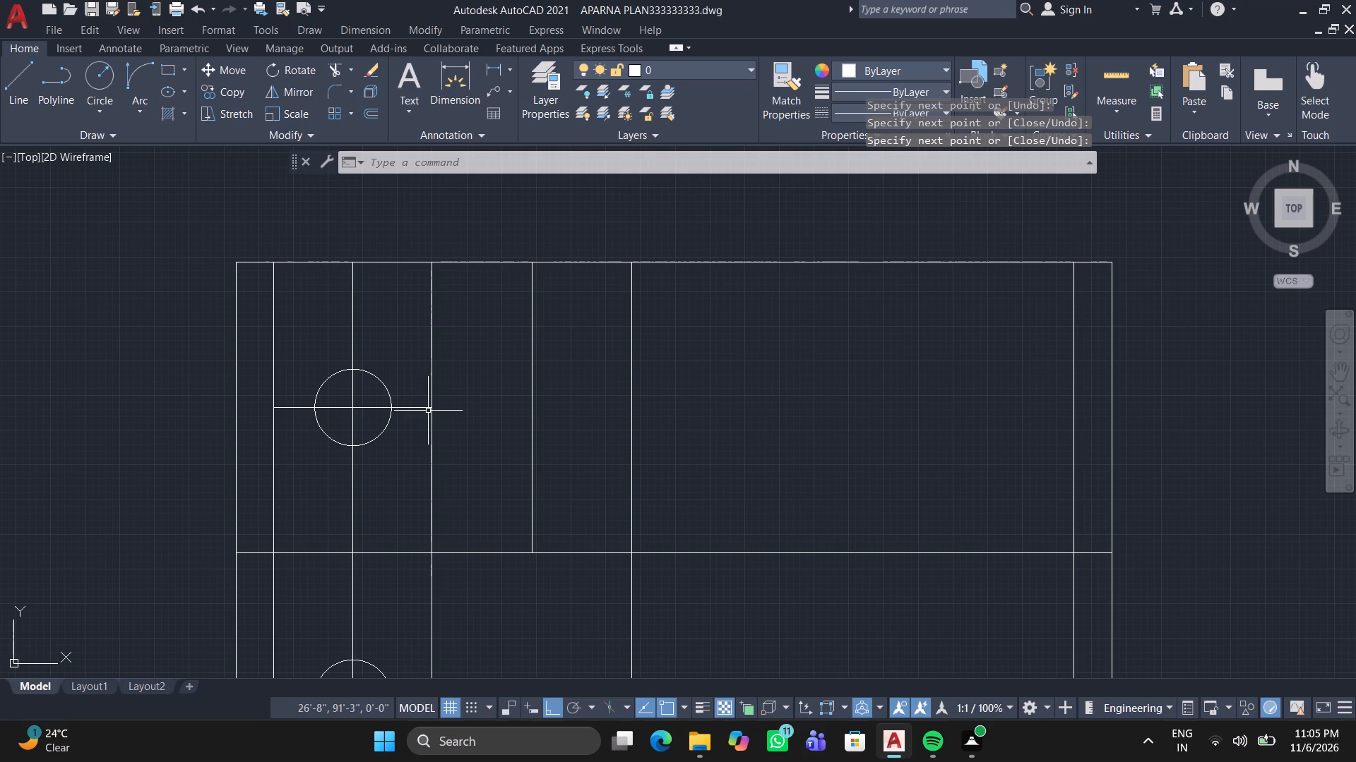
click(429, 411)
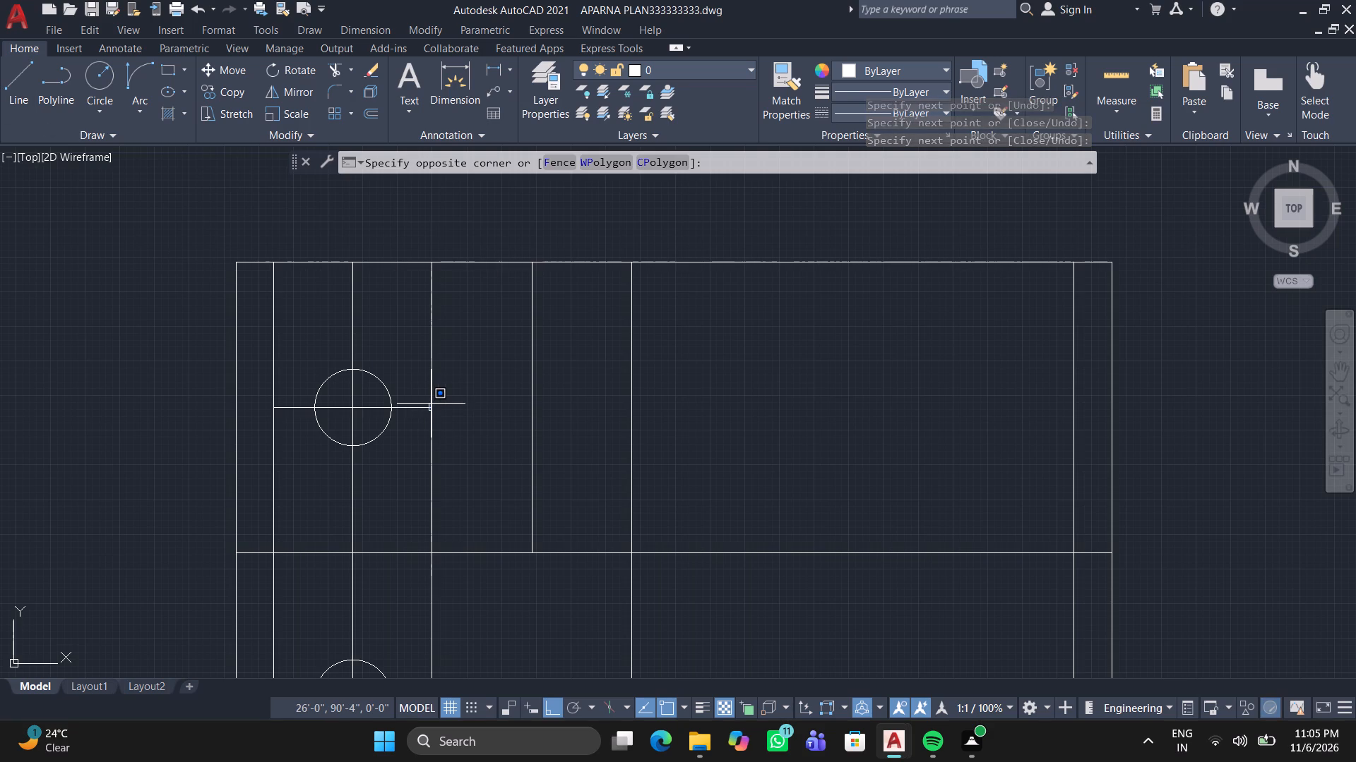
click(431, 404)
click(24, 71)
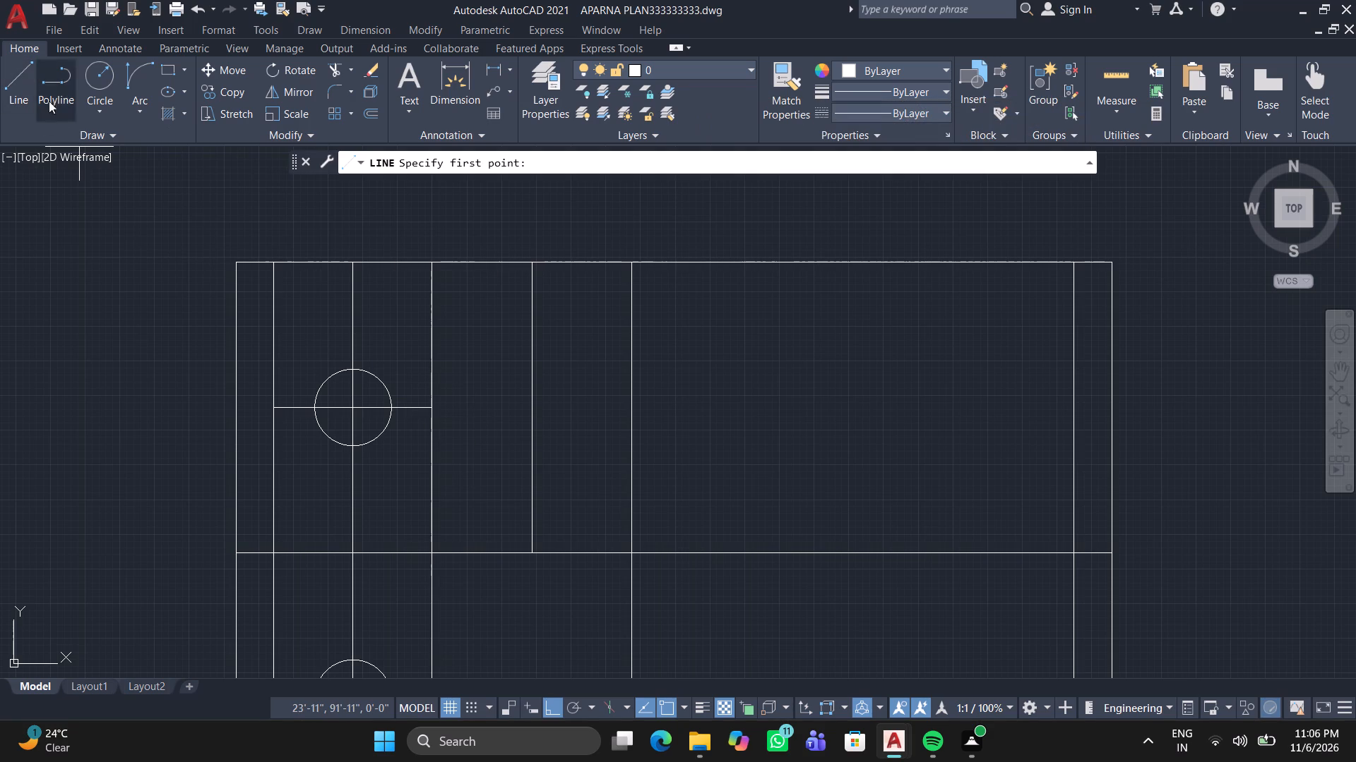
double_click(430, 409)
click(626, 406)
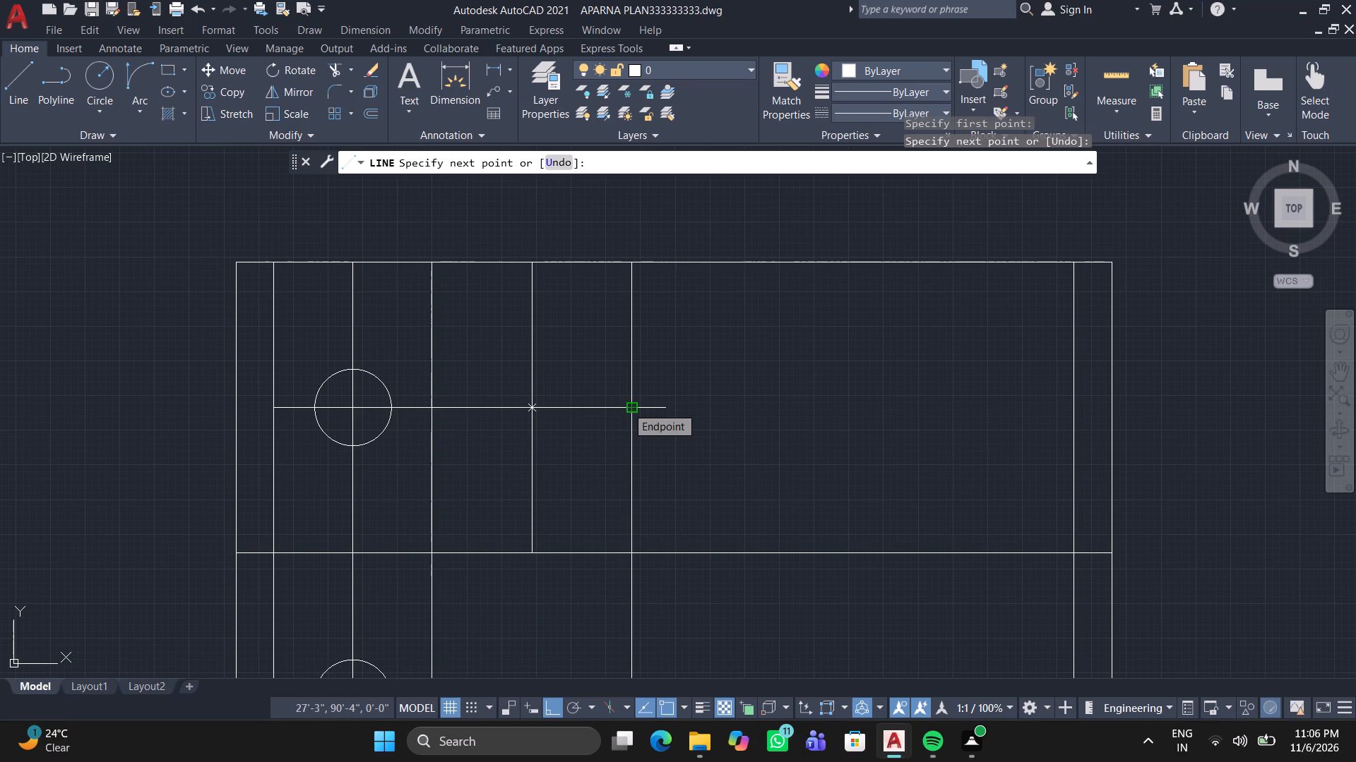
right_click(626, 406)
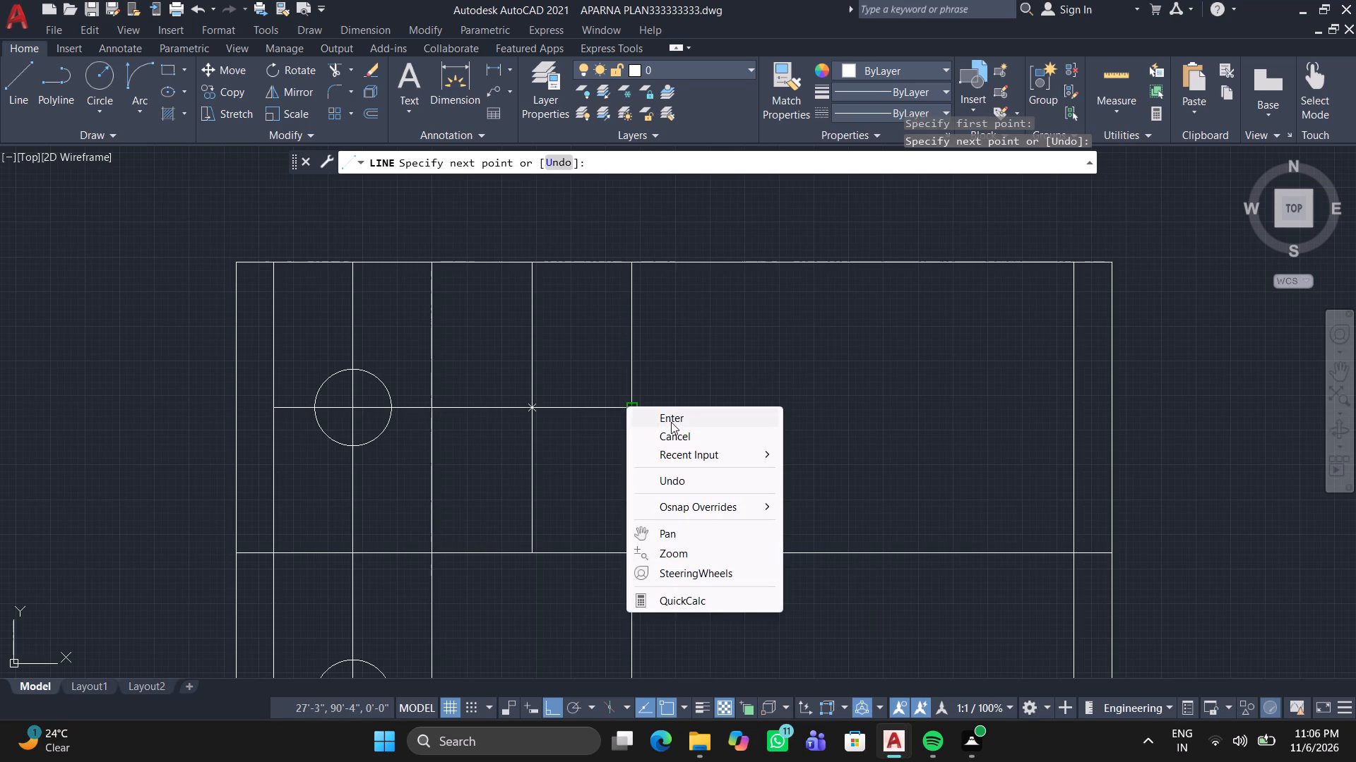
double_click(672, 421)
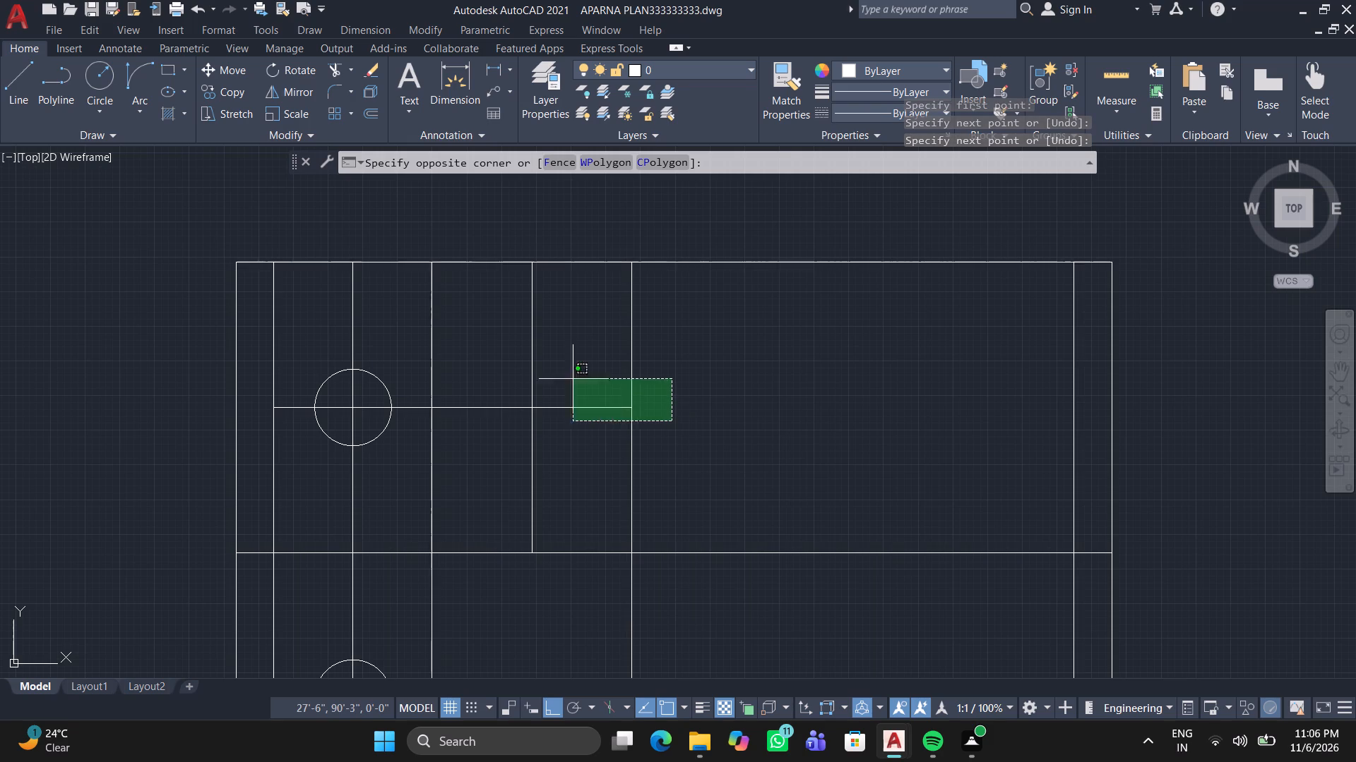
double_click(747, 456)
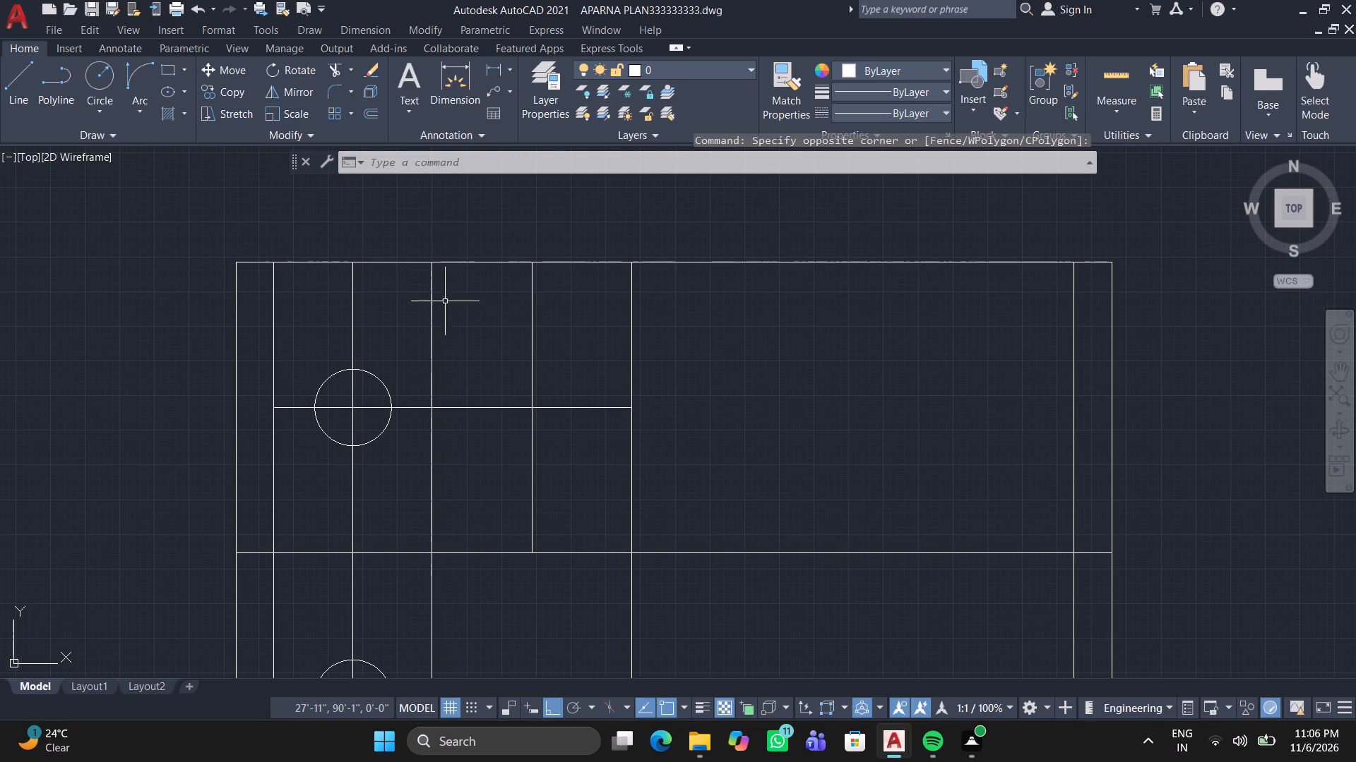
Draw a vertical line about 1'-9" long from the upper vertical line's end on the middle line down to the bottom edge.
click(0, 90)
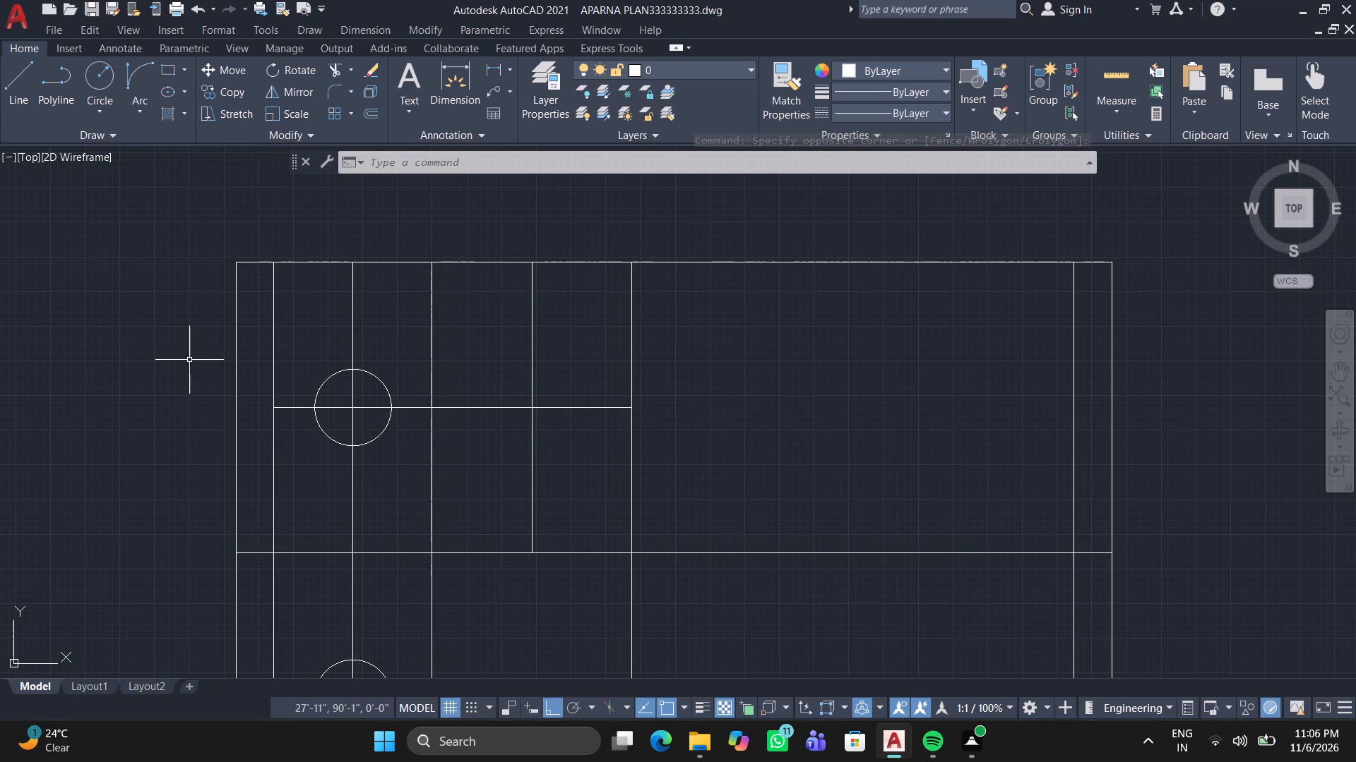
middle_drag(360, 524, 413, 300)
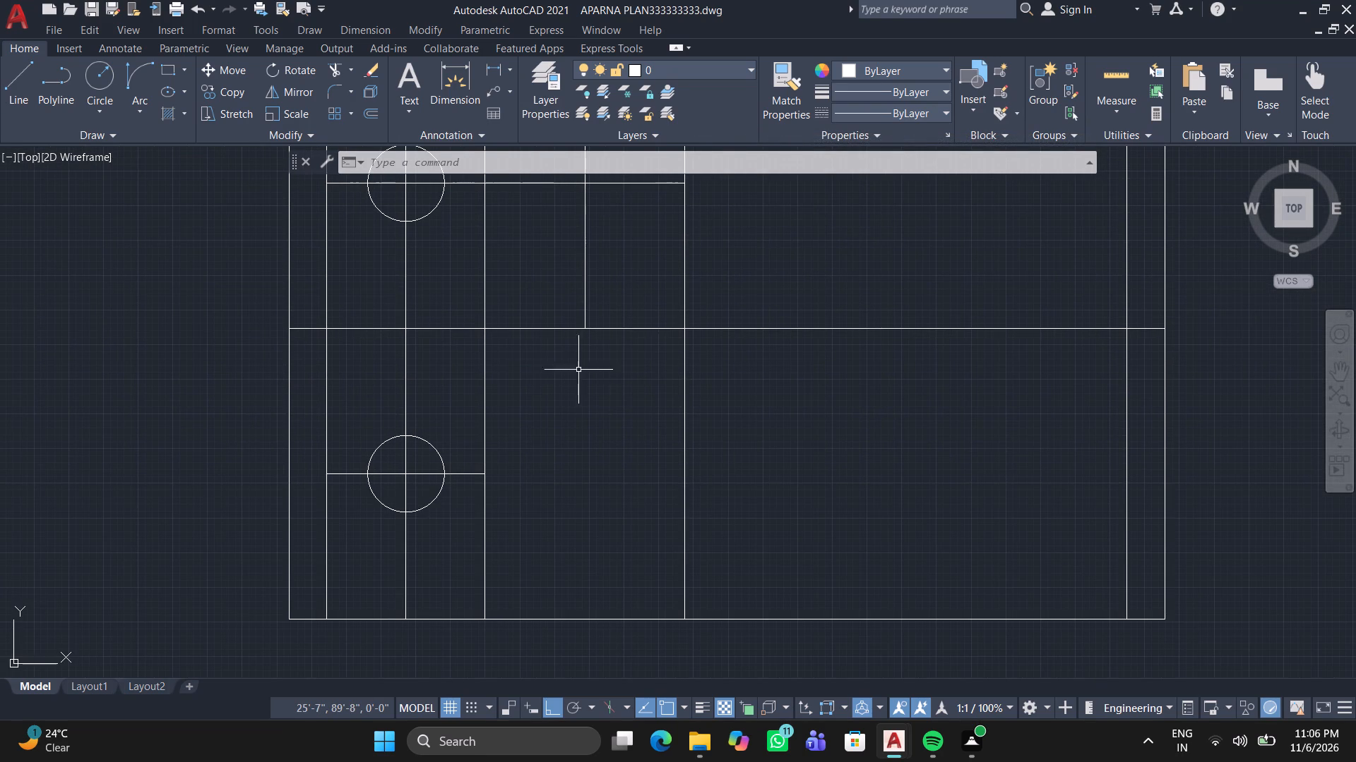
double_click(585, 326)
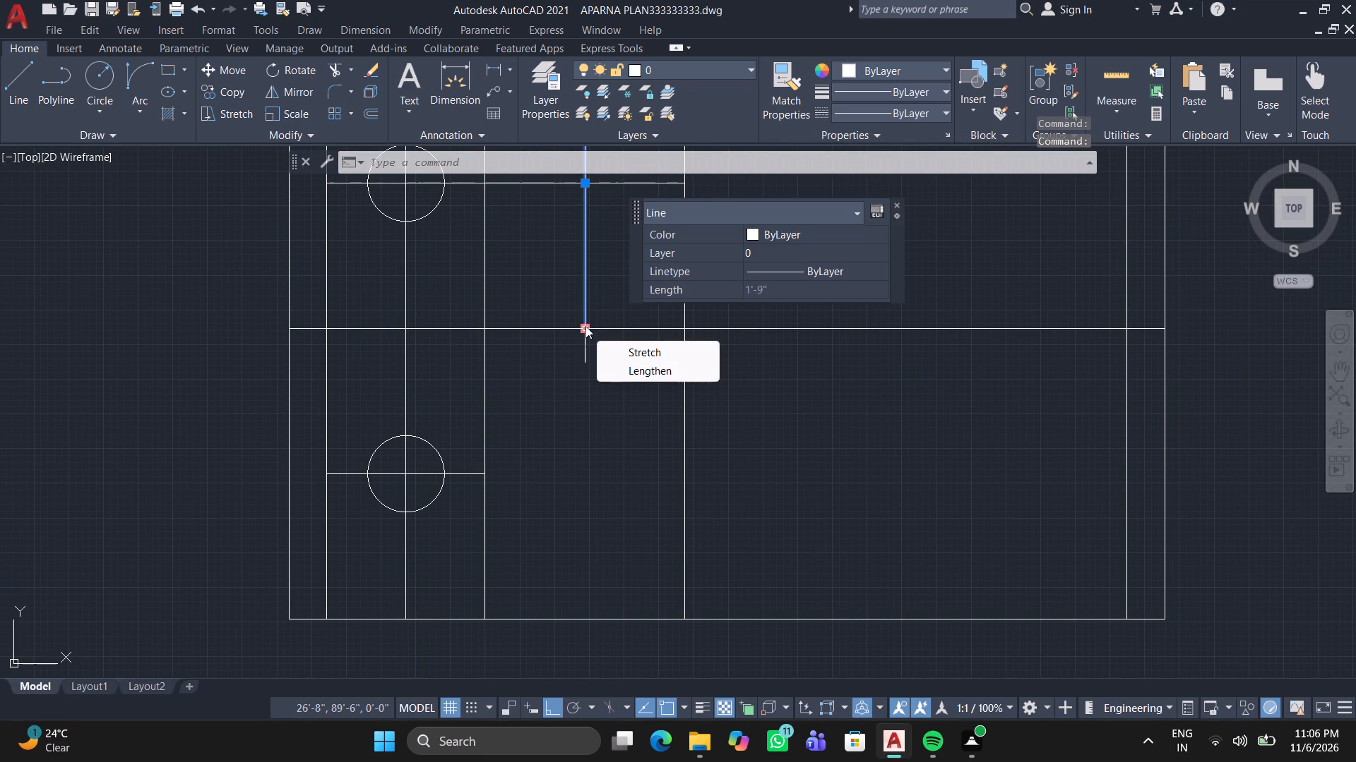
click(18, 61)
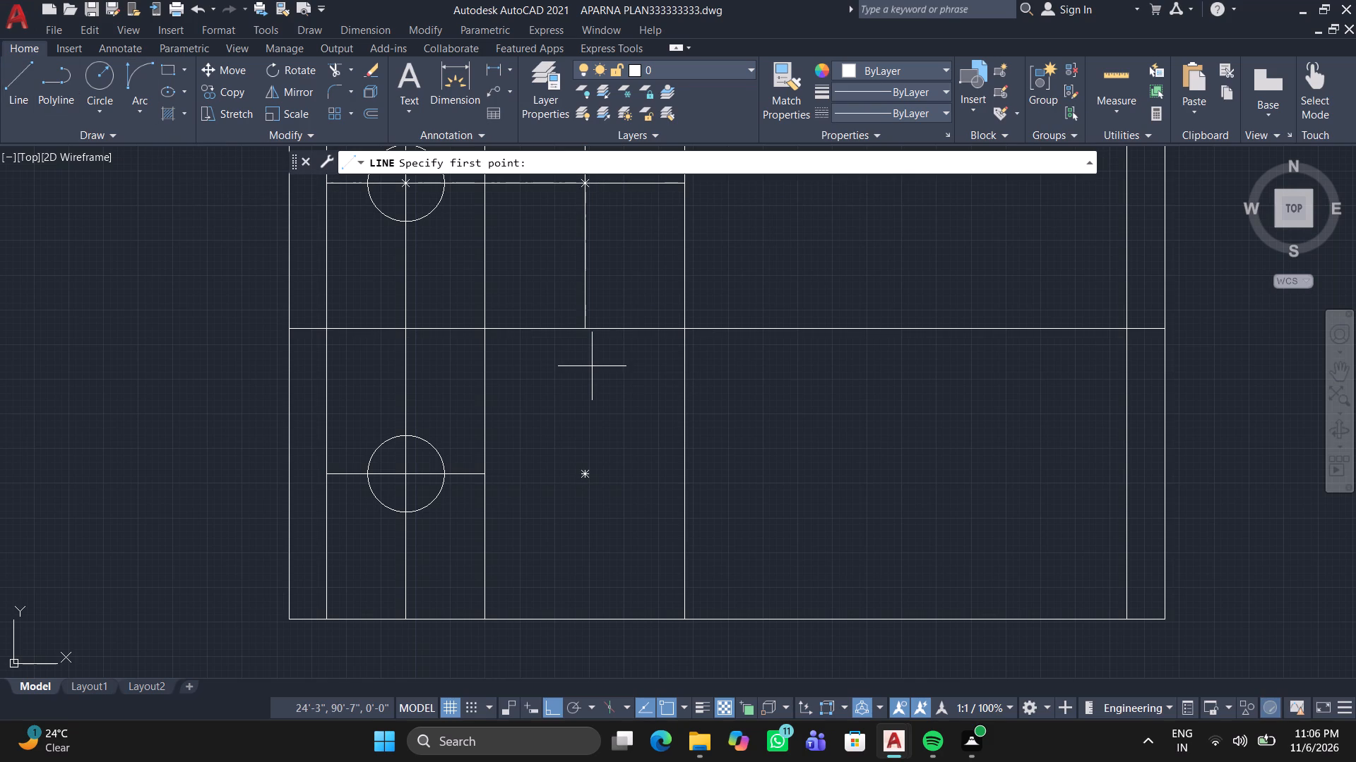
click(580, 327)
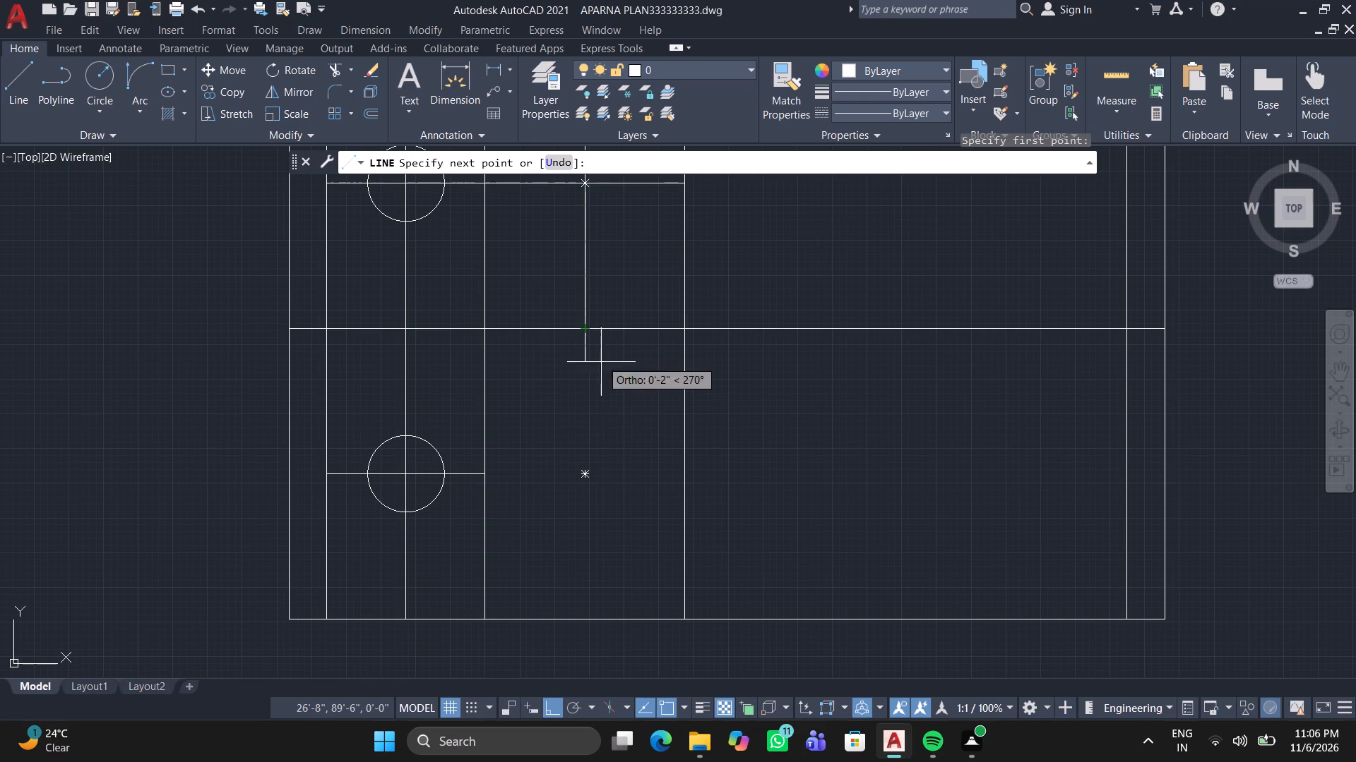
click(581, 621)
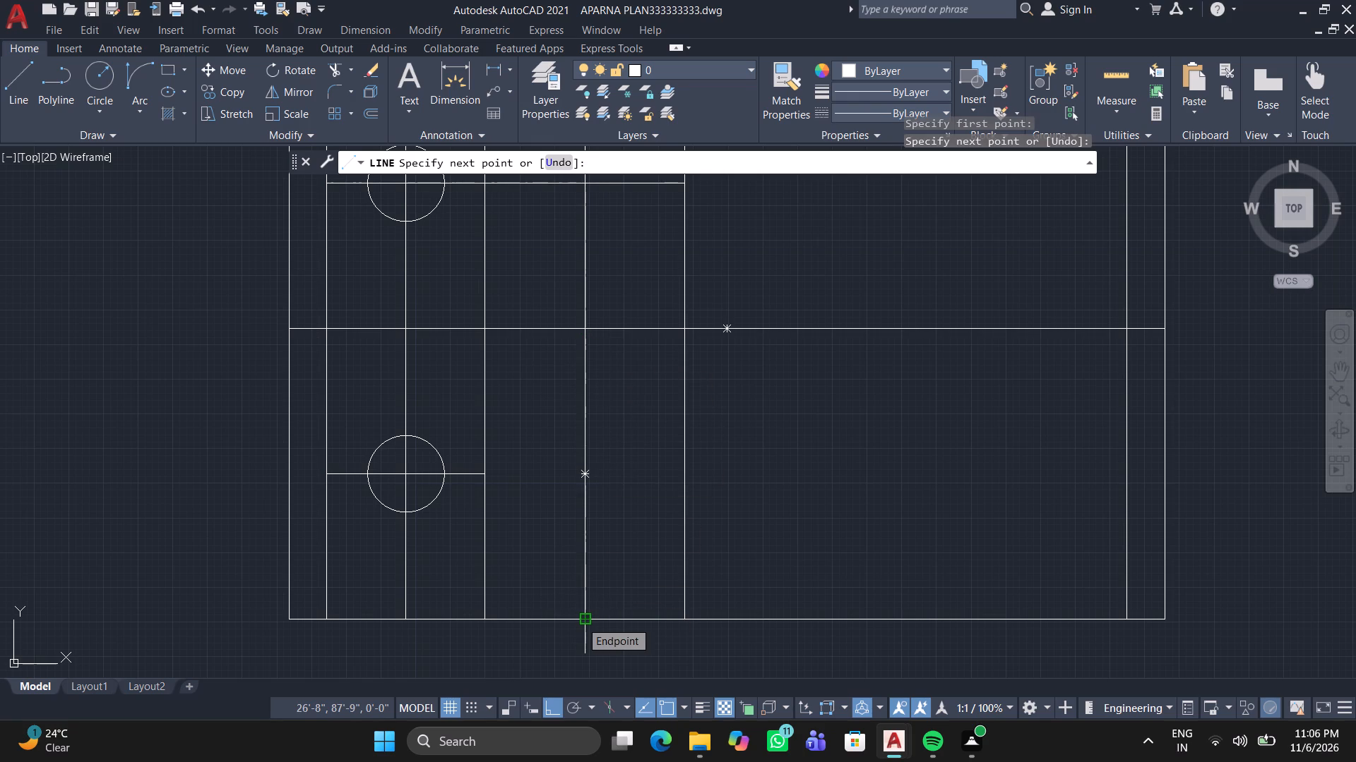
right_click(581, 621)
double_click(656, 428)
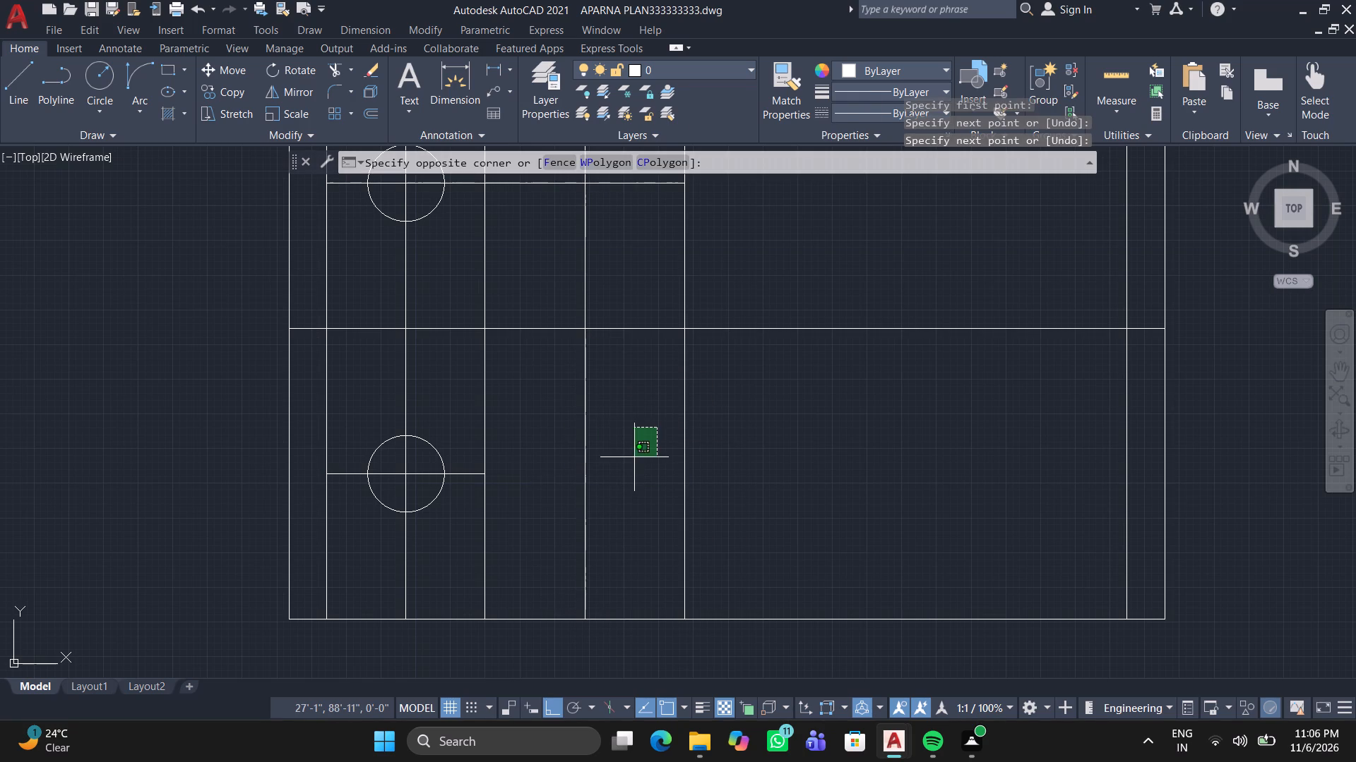
click(634, 457)
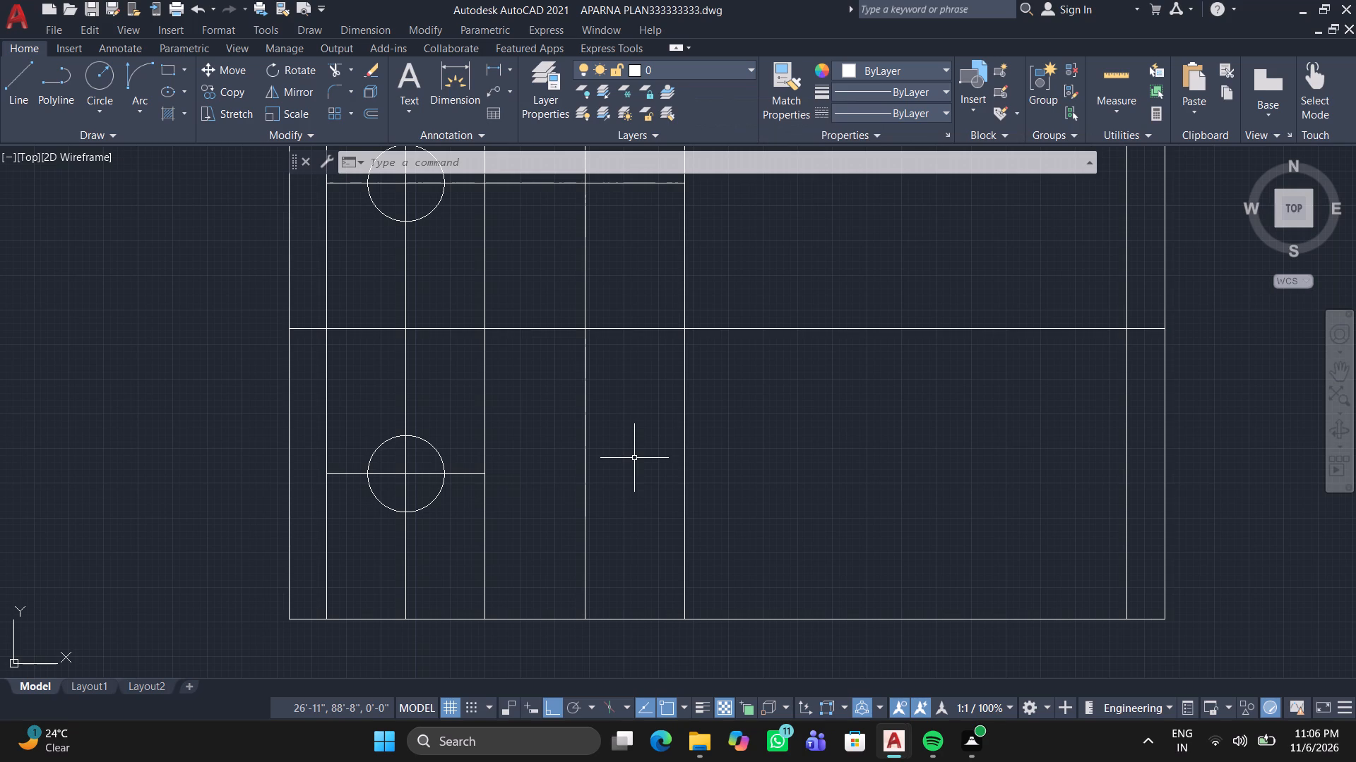
Draw a horizontal line in the lower half from the midpoint of the narrow rectangle's right edge to the next divider.
click(473, 476)
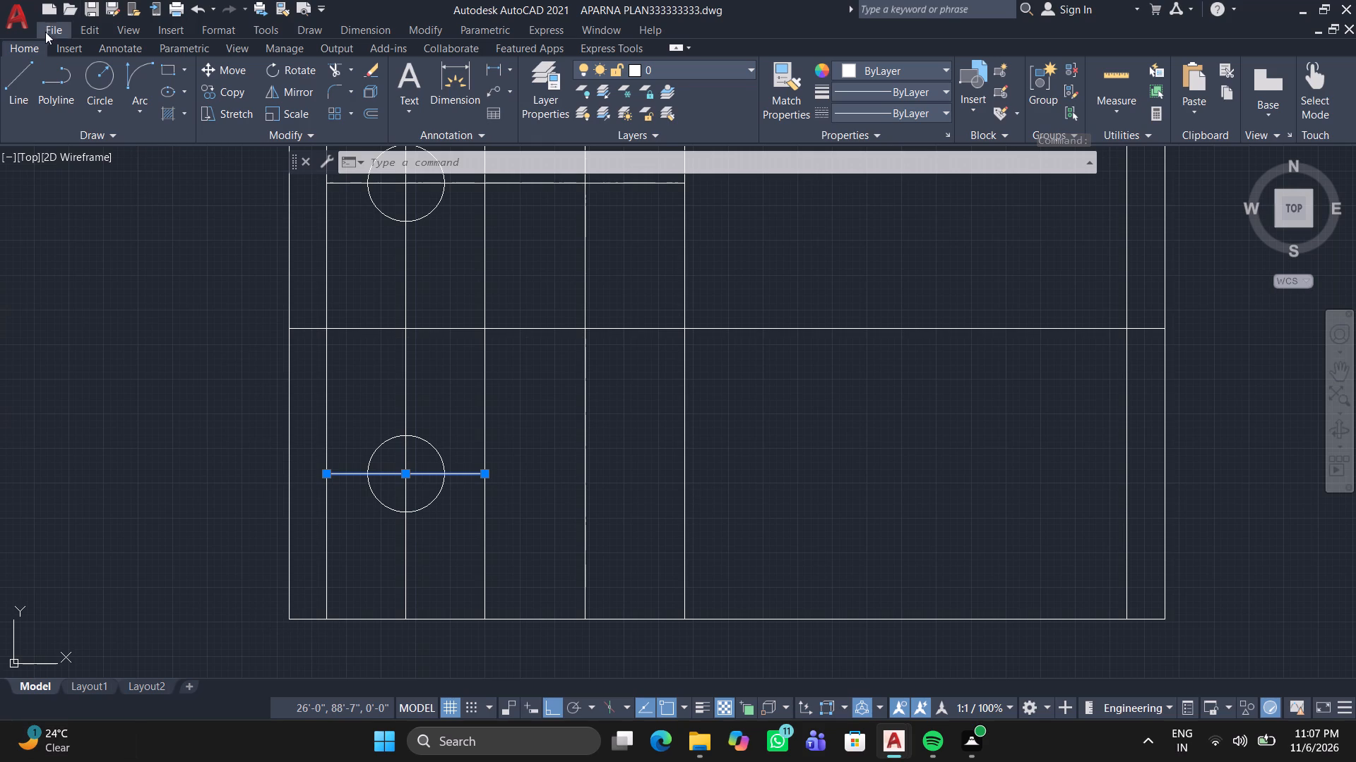
double_click(30, 58)
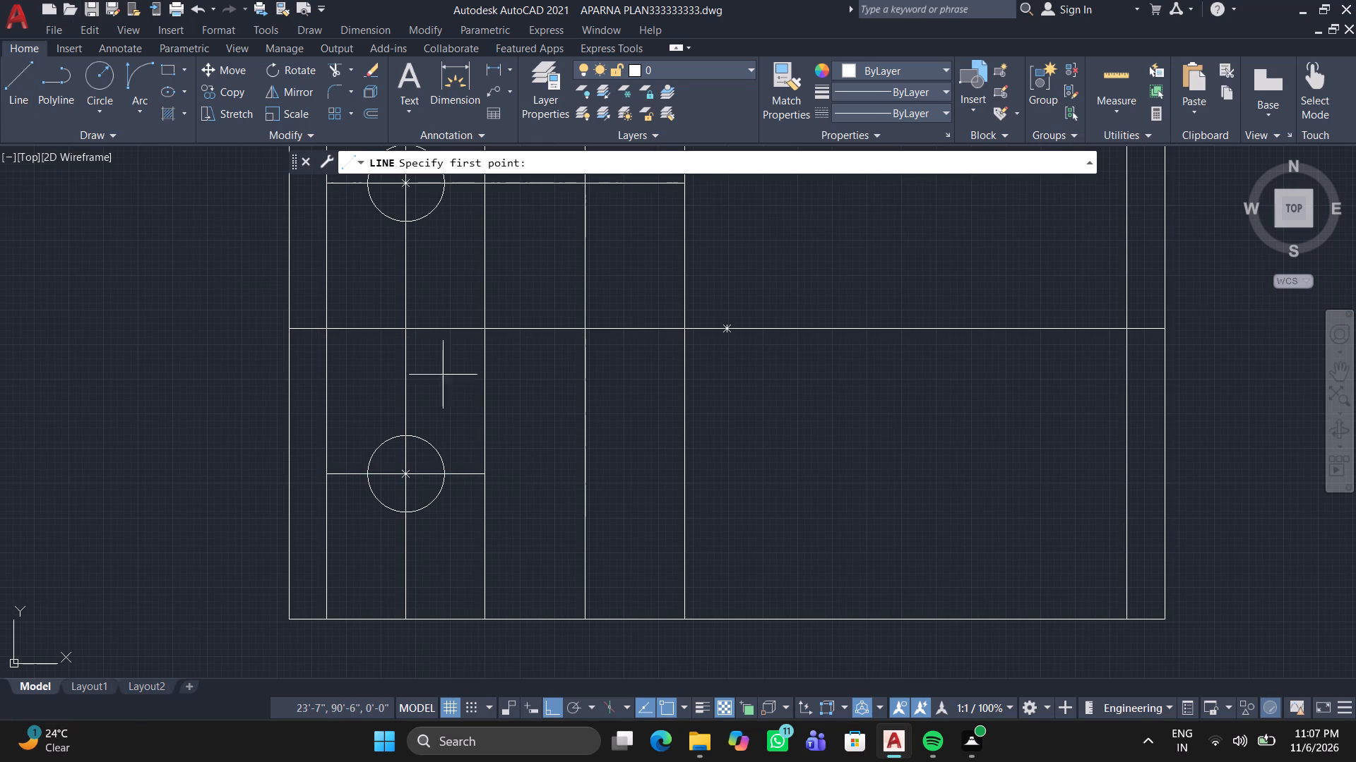
click(487, 471)
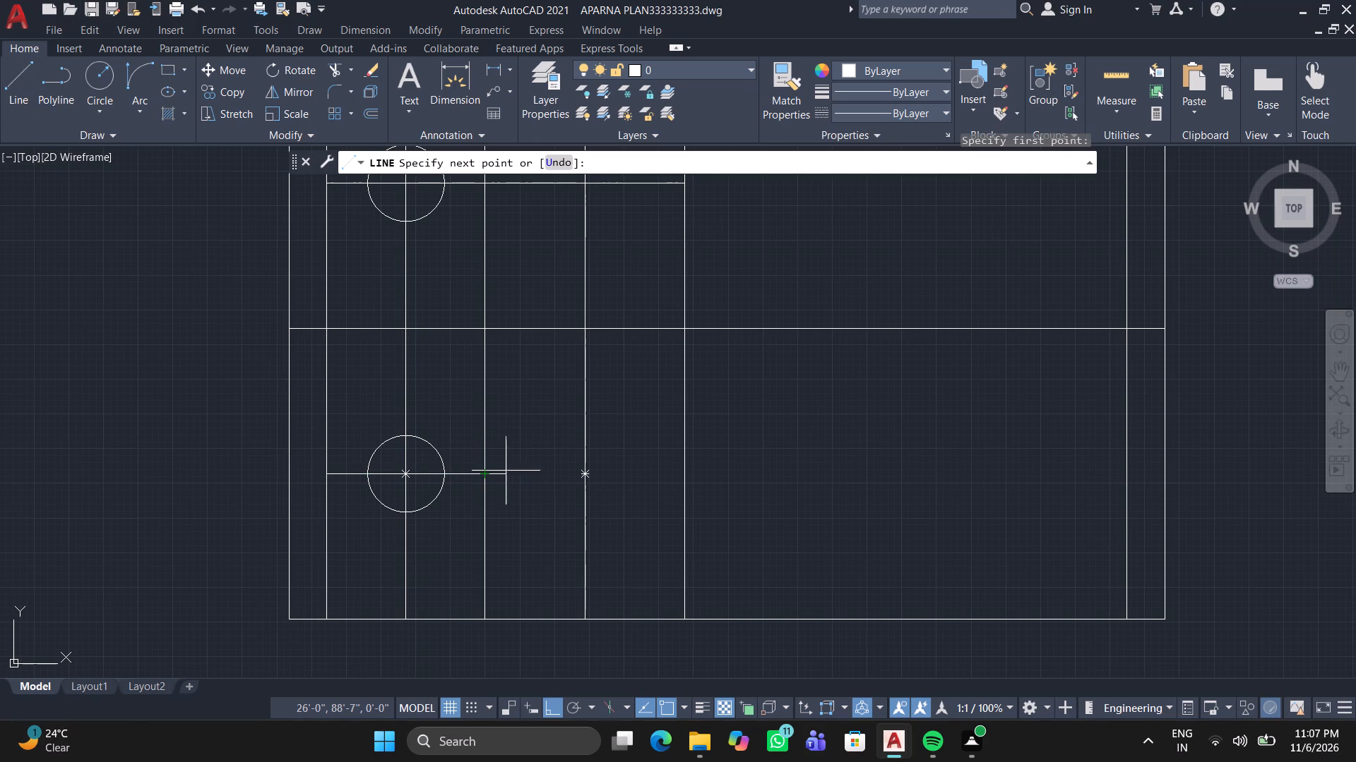
click(686, 471)
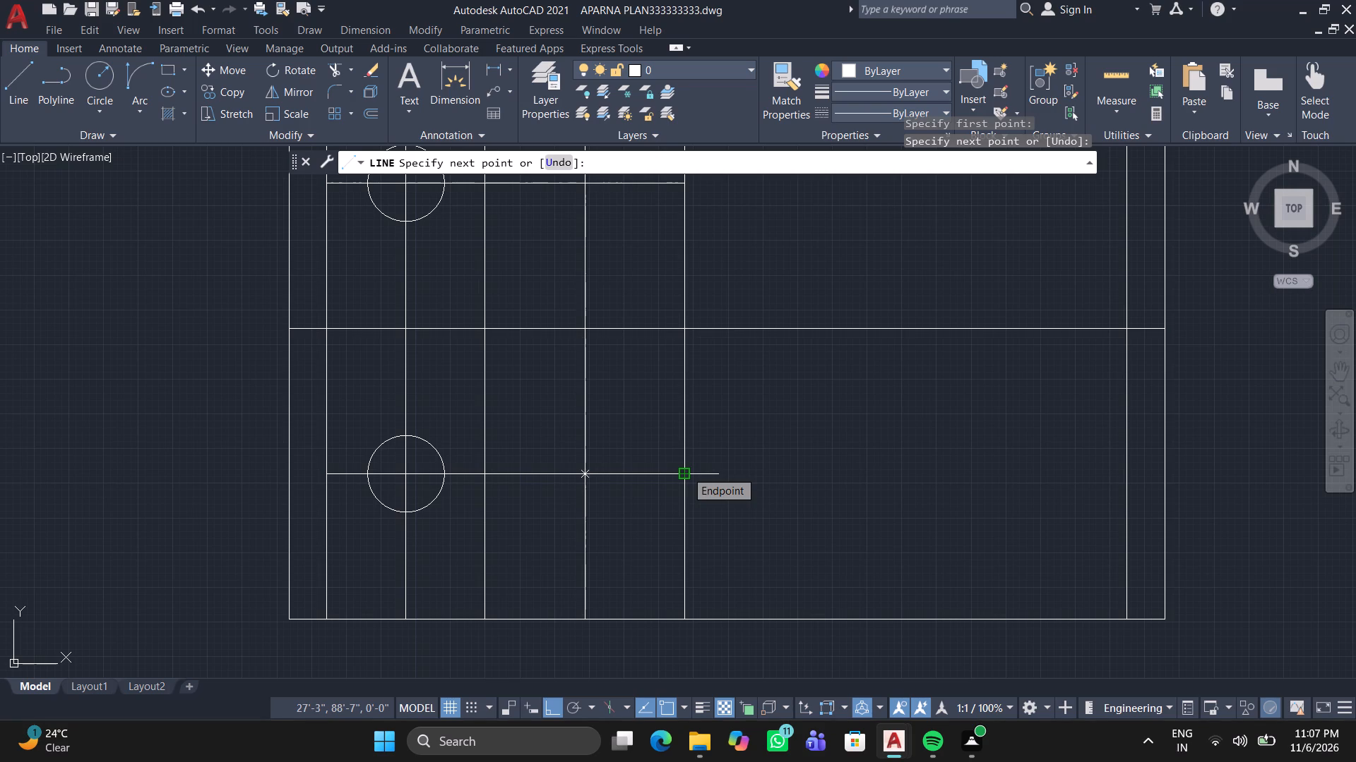
right_click(686, 471)
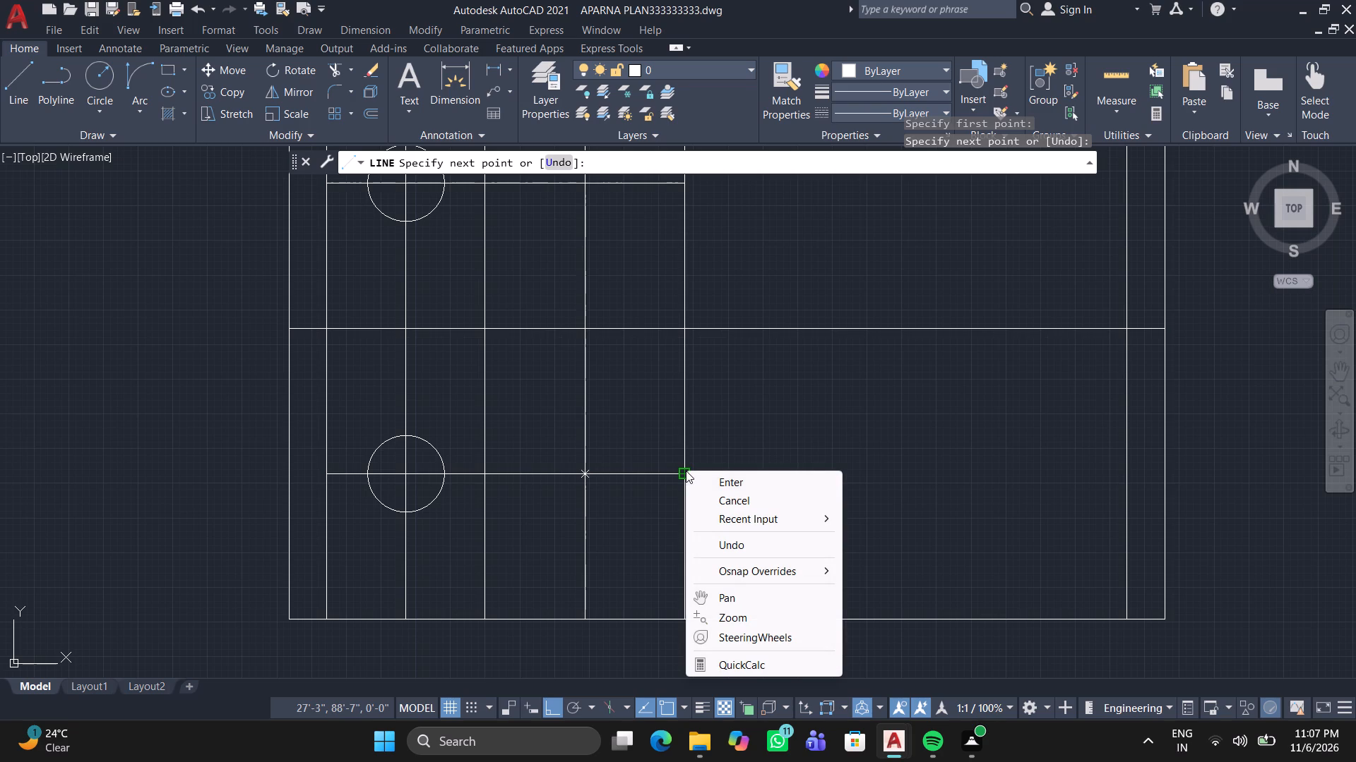
click(695, 482)
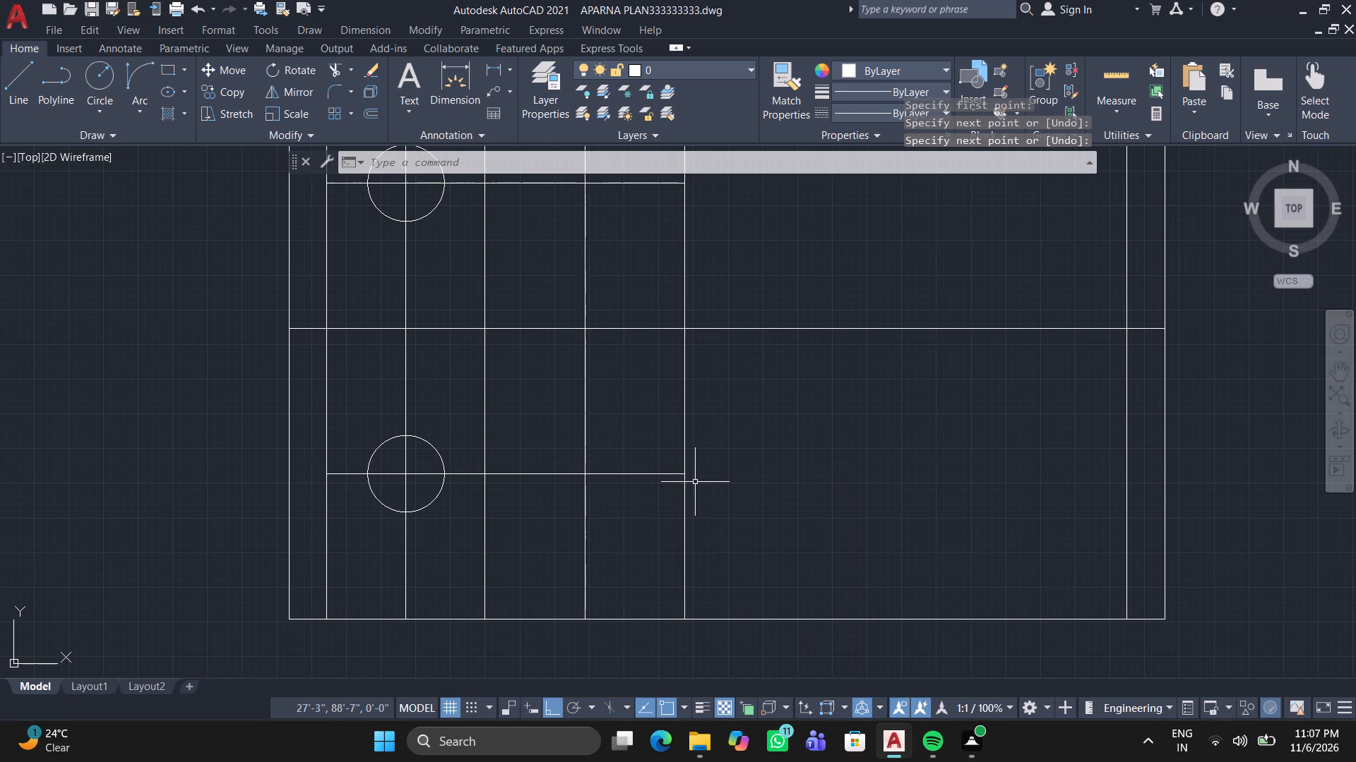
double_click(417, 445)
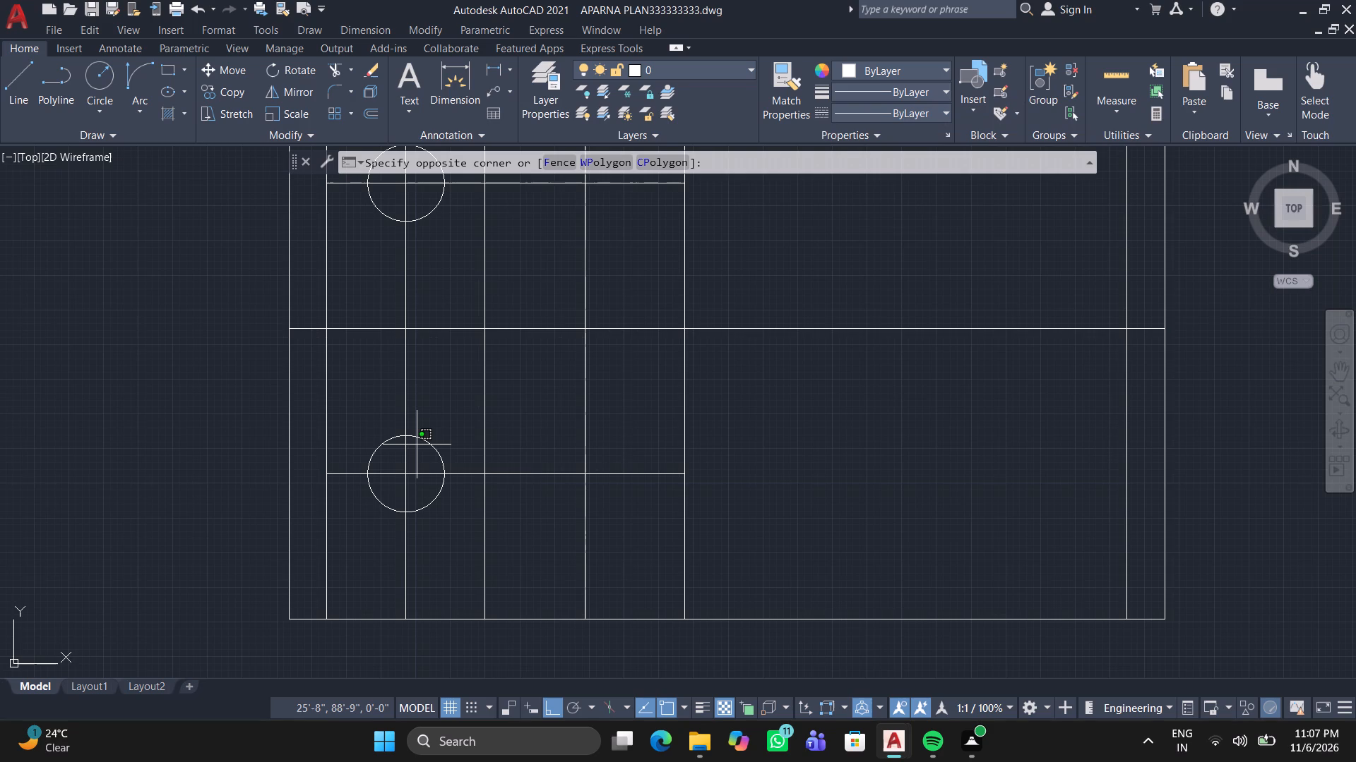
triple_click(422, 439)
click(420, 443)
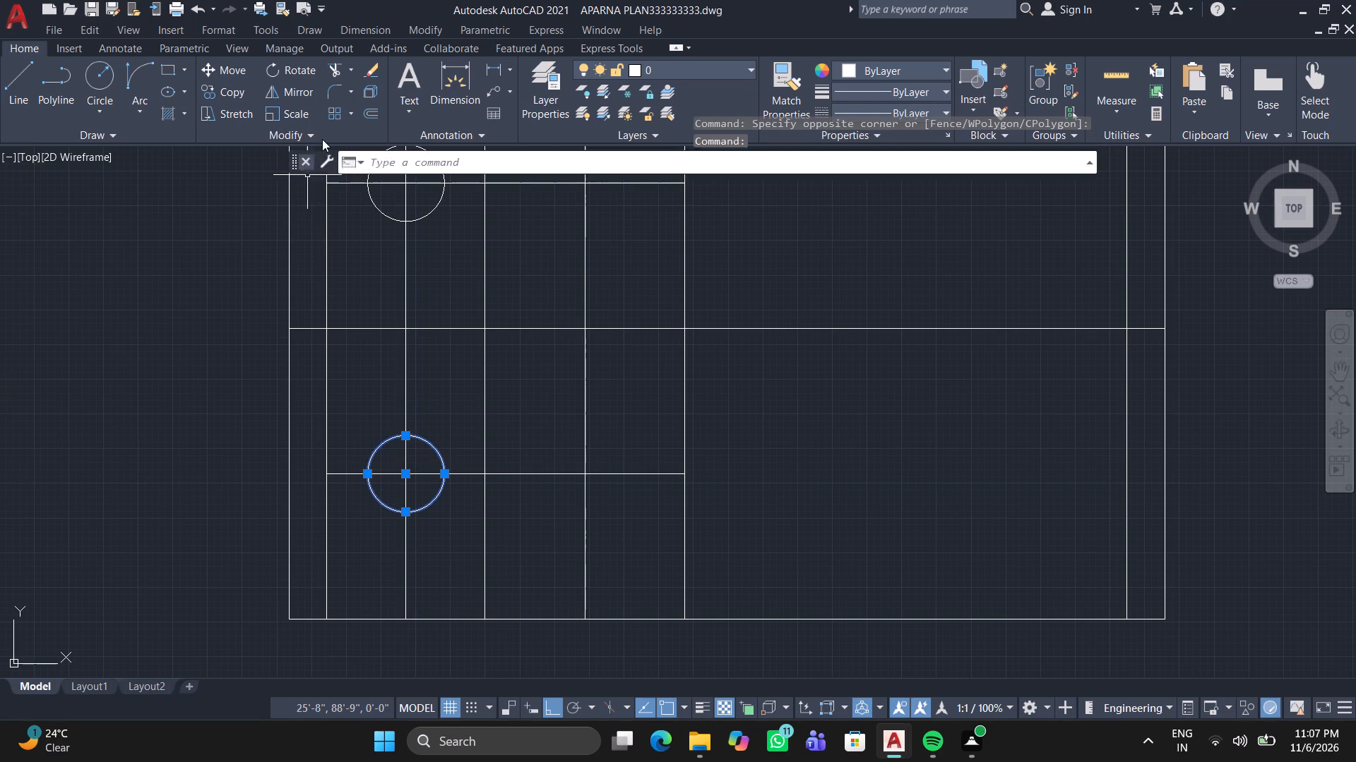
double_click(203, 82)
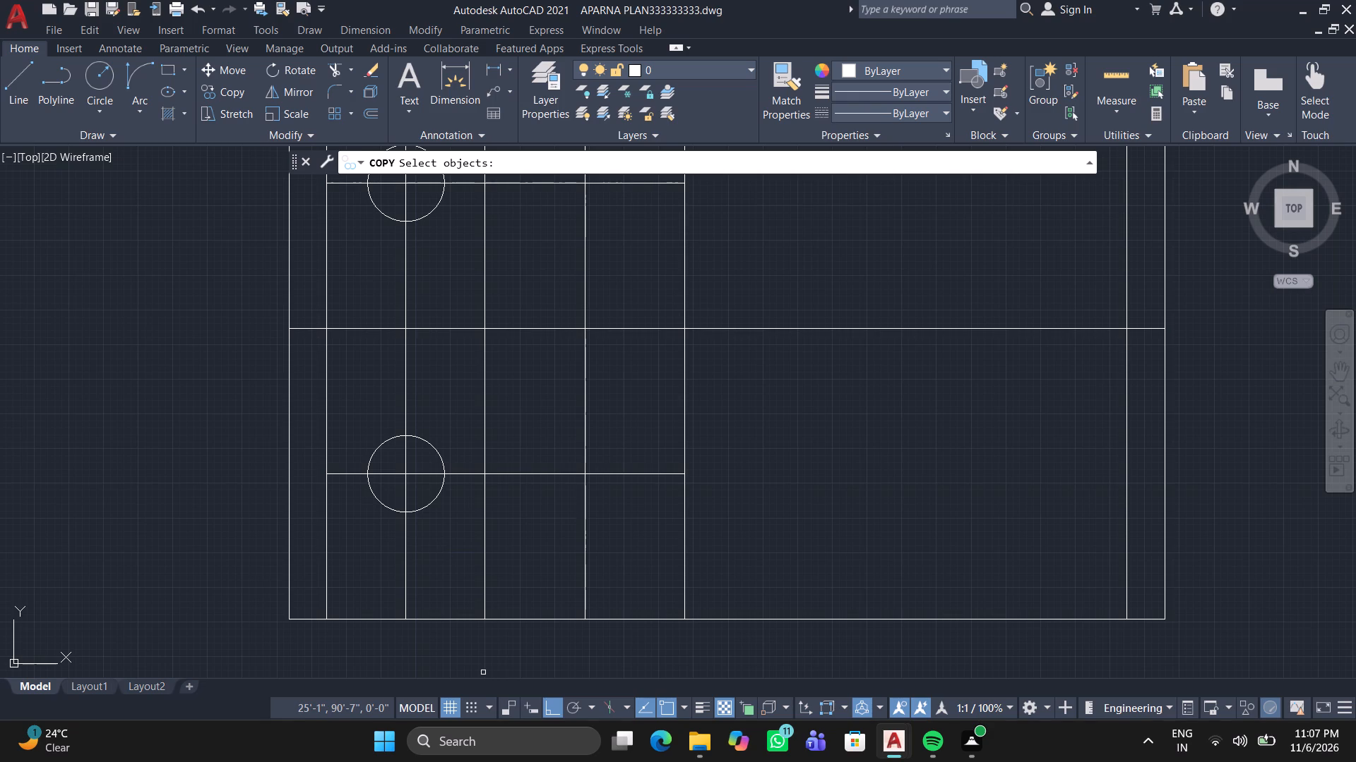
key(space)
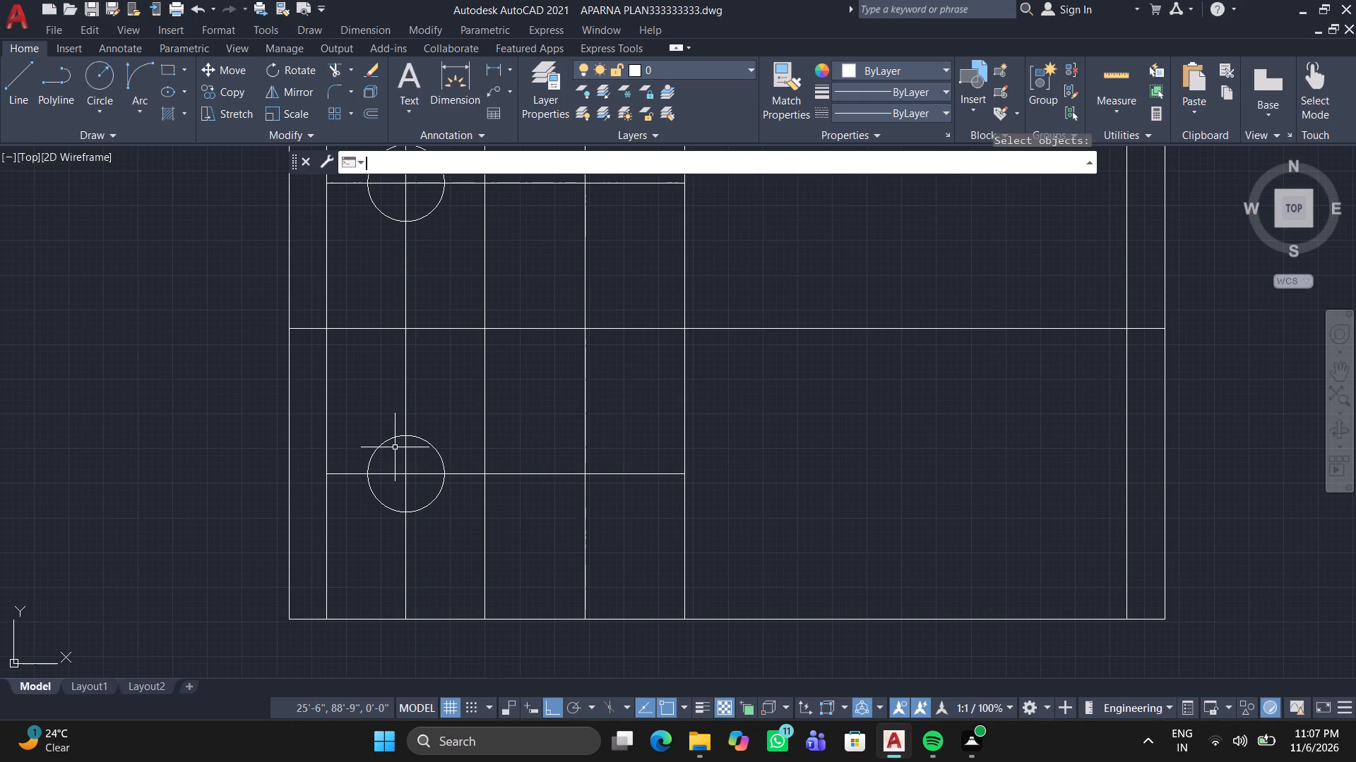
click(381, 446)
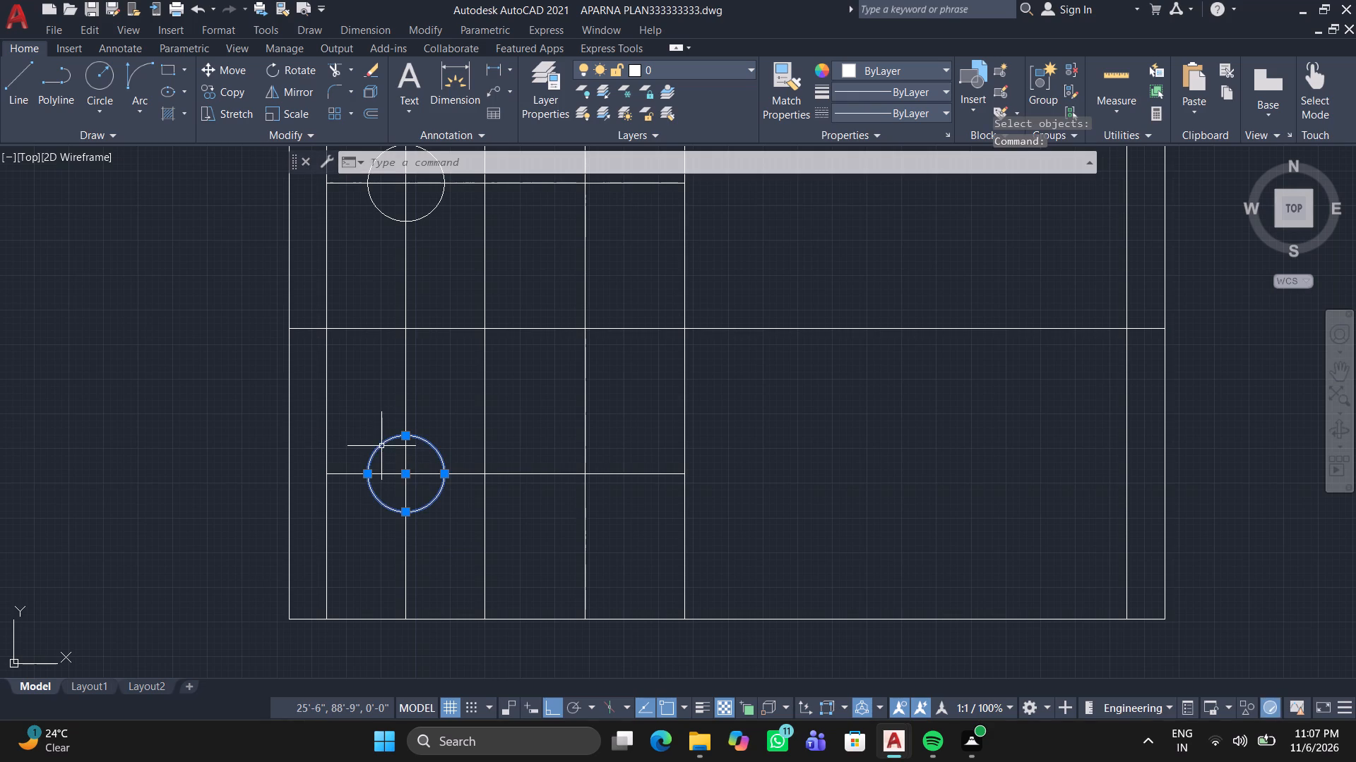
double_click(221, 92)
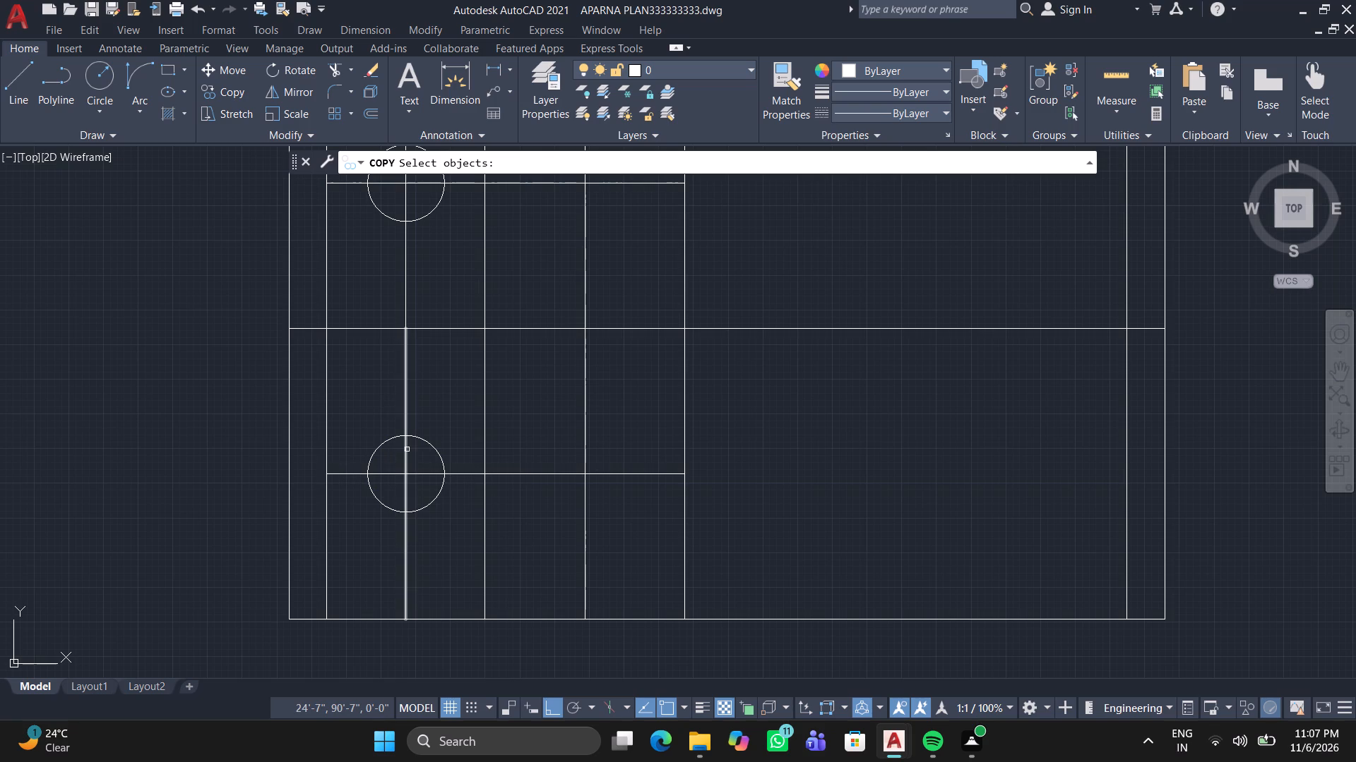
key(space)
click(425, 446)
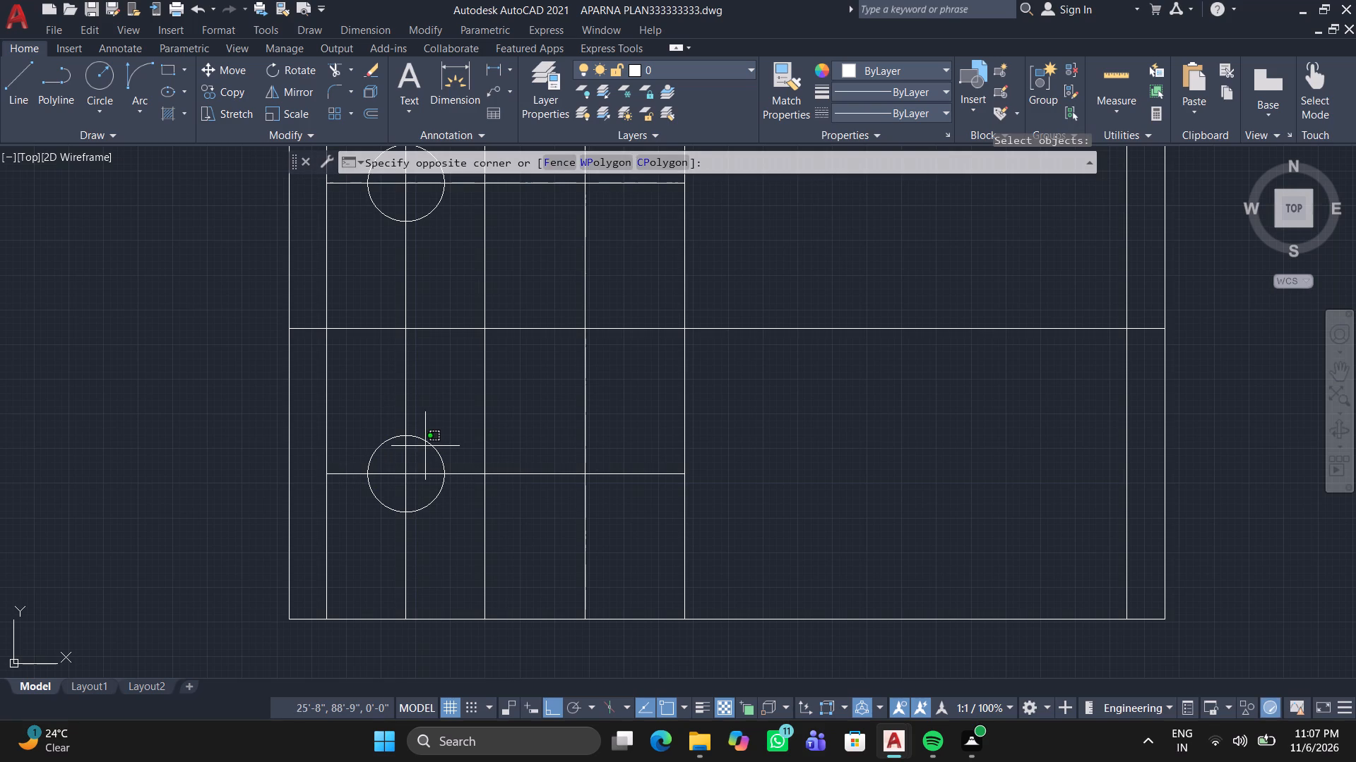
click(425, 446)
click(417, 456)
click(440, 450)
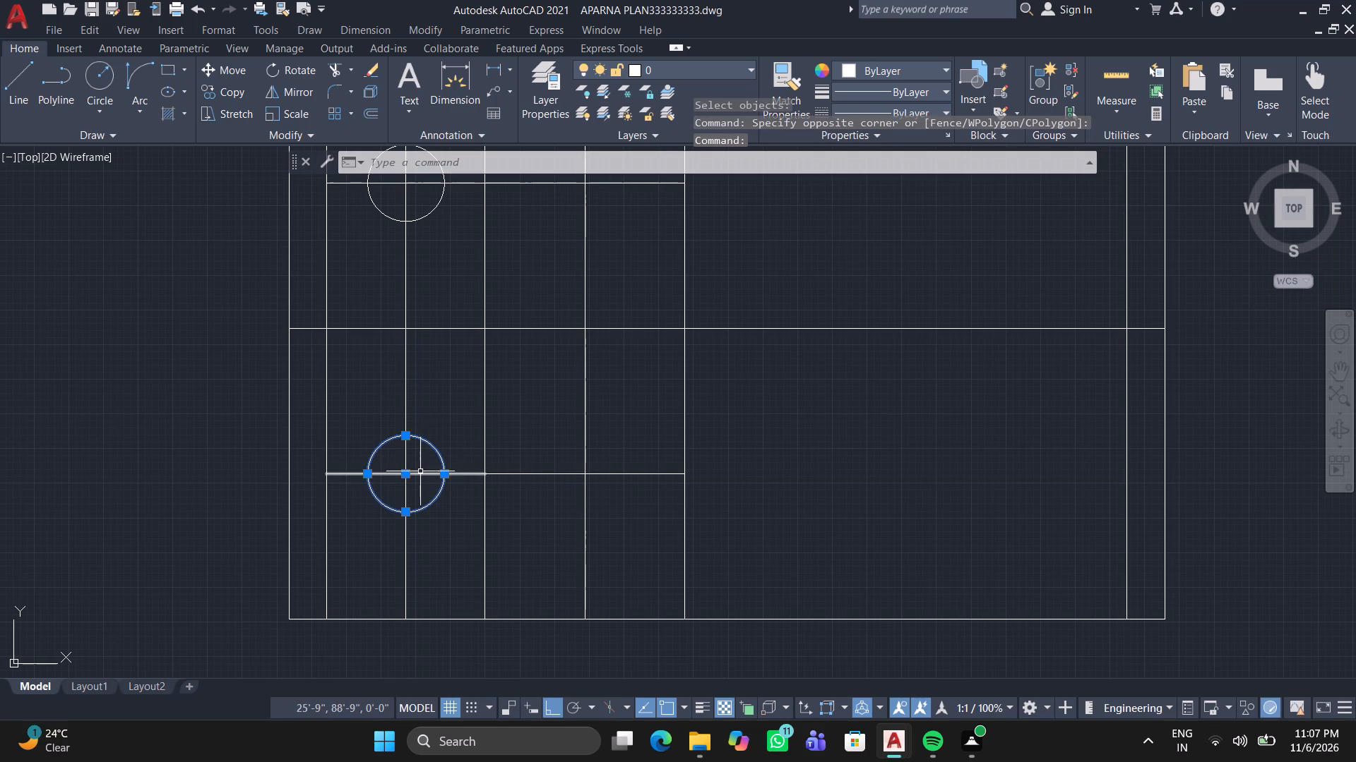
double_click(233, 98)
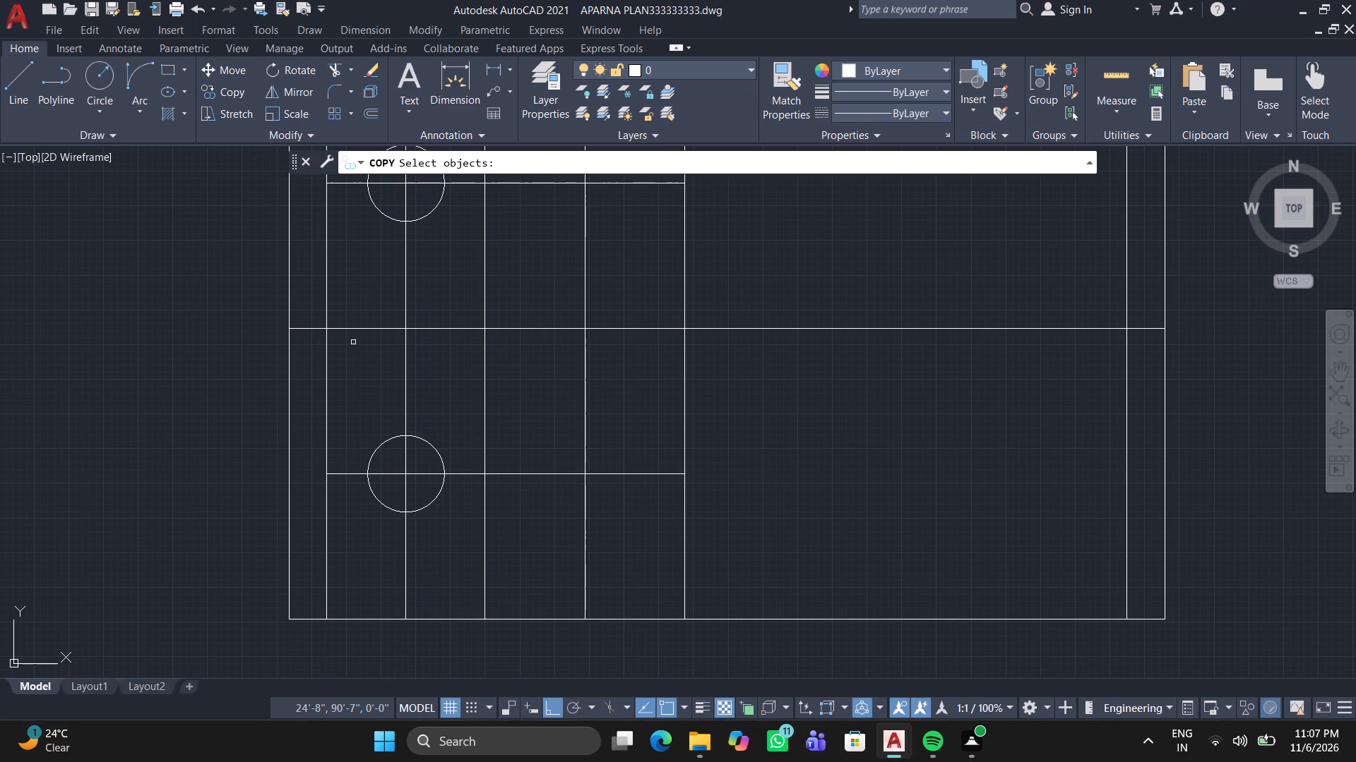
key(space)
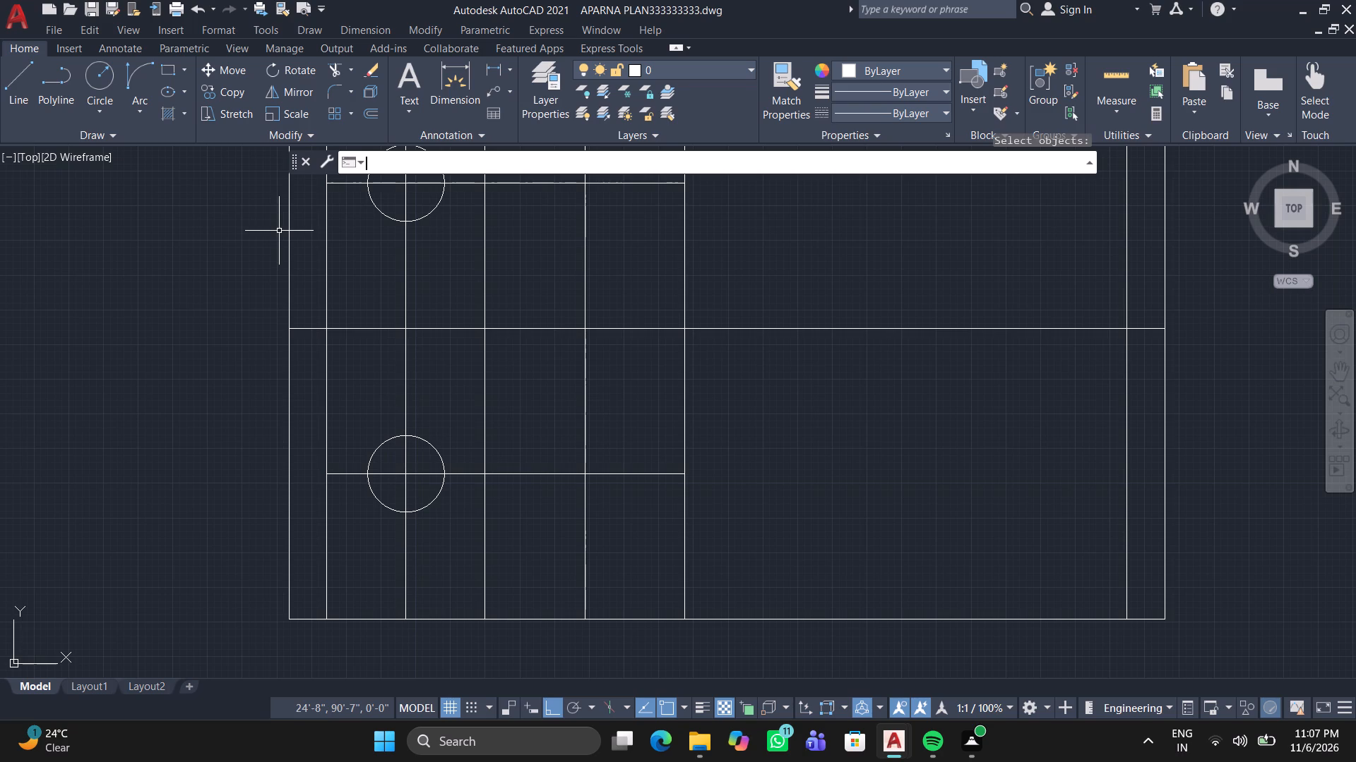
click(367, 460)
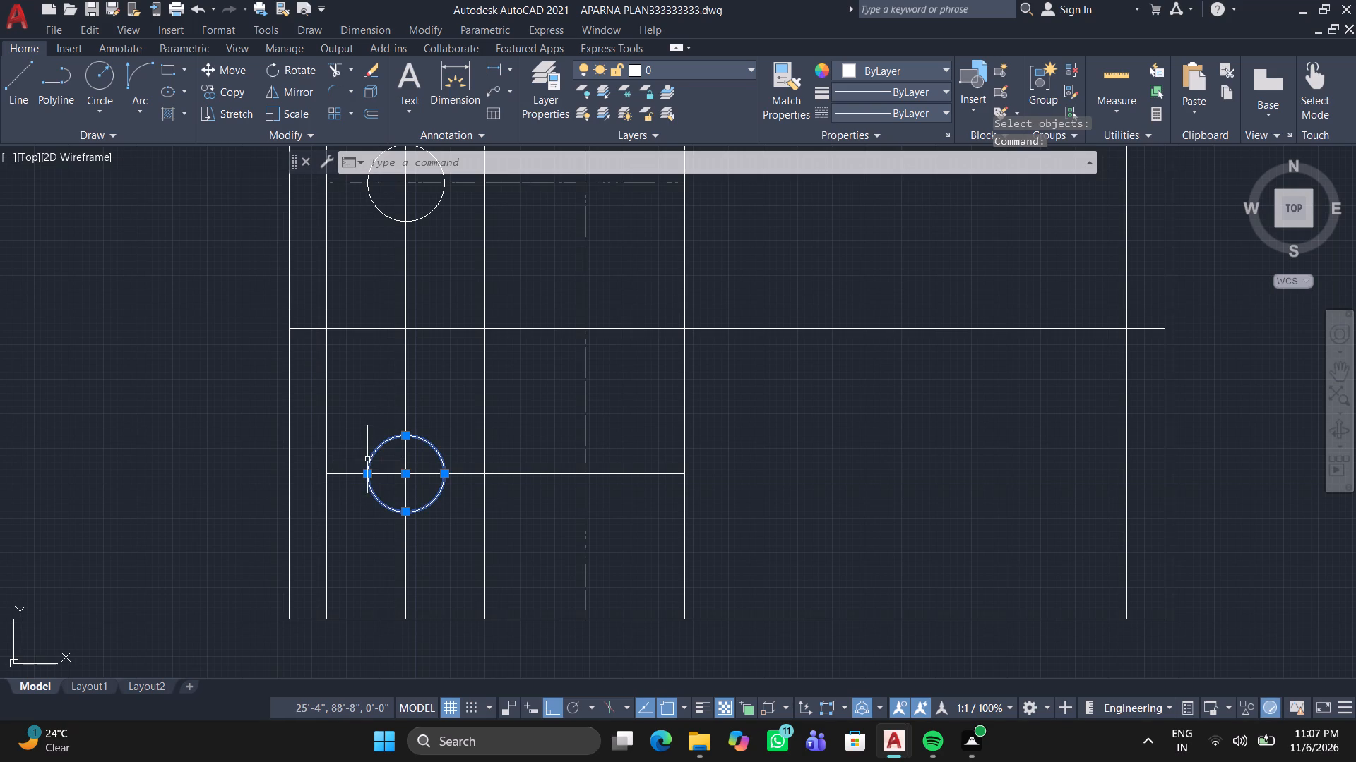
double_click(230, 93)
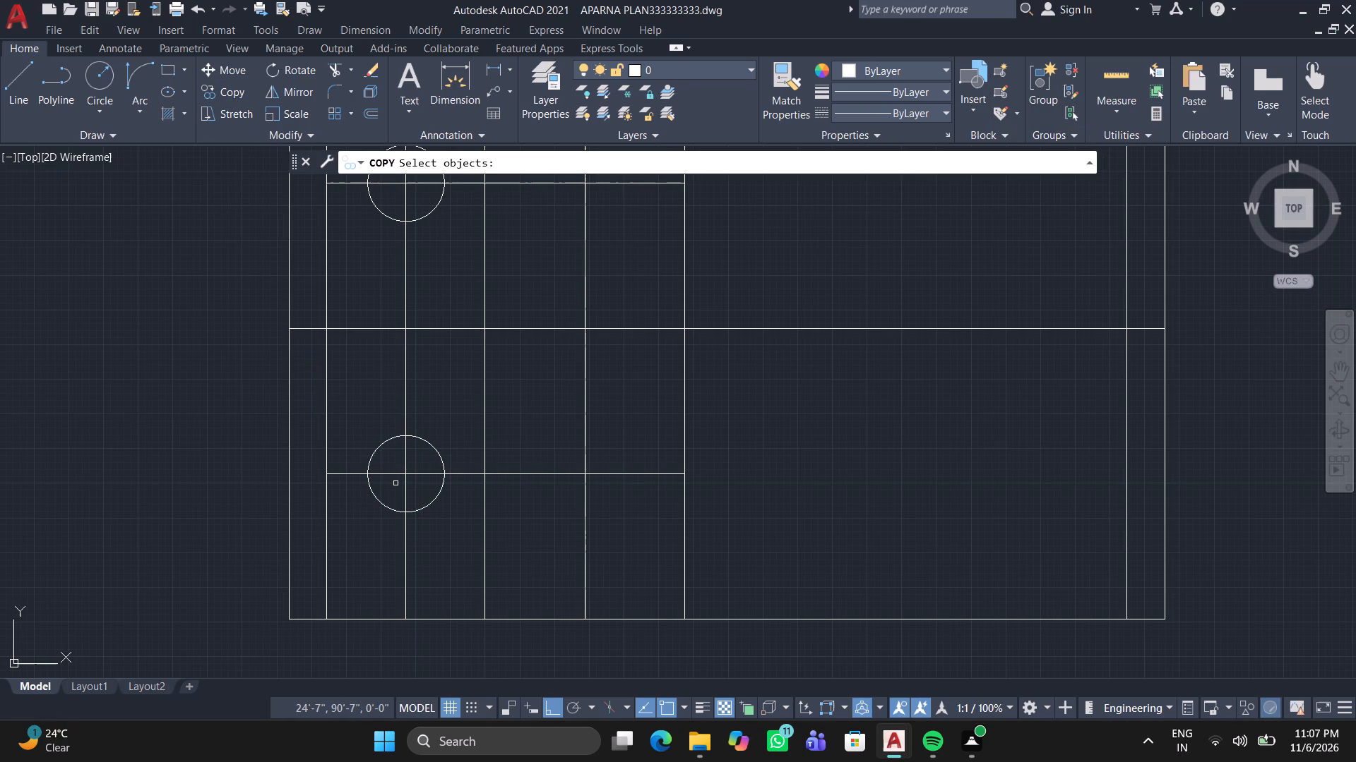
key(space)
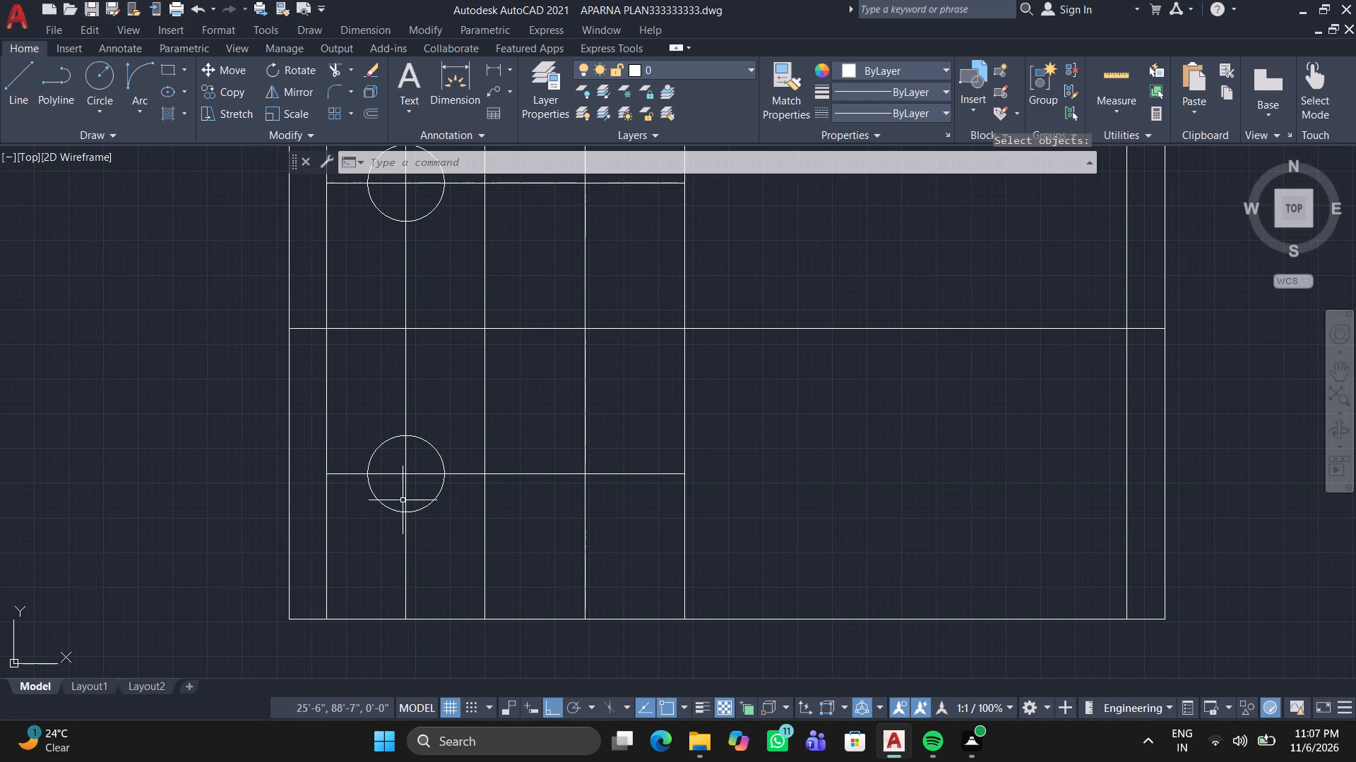
Copy the lower-half circle from its centre to the next crossing along the same horizontal line.
click(381, 502)
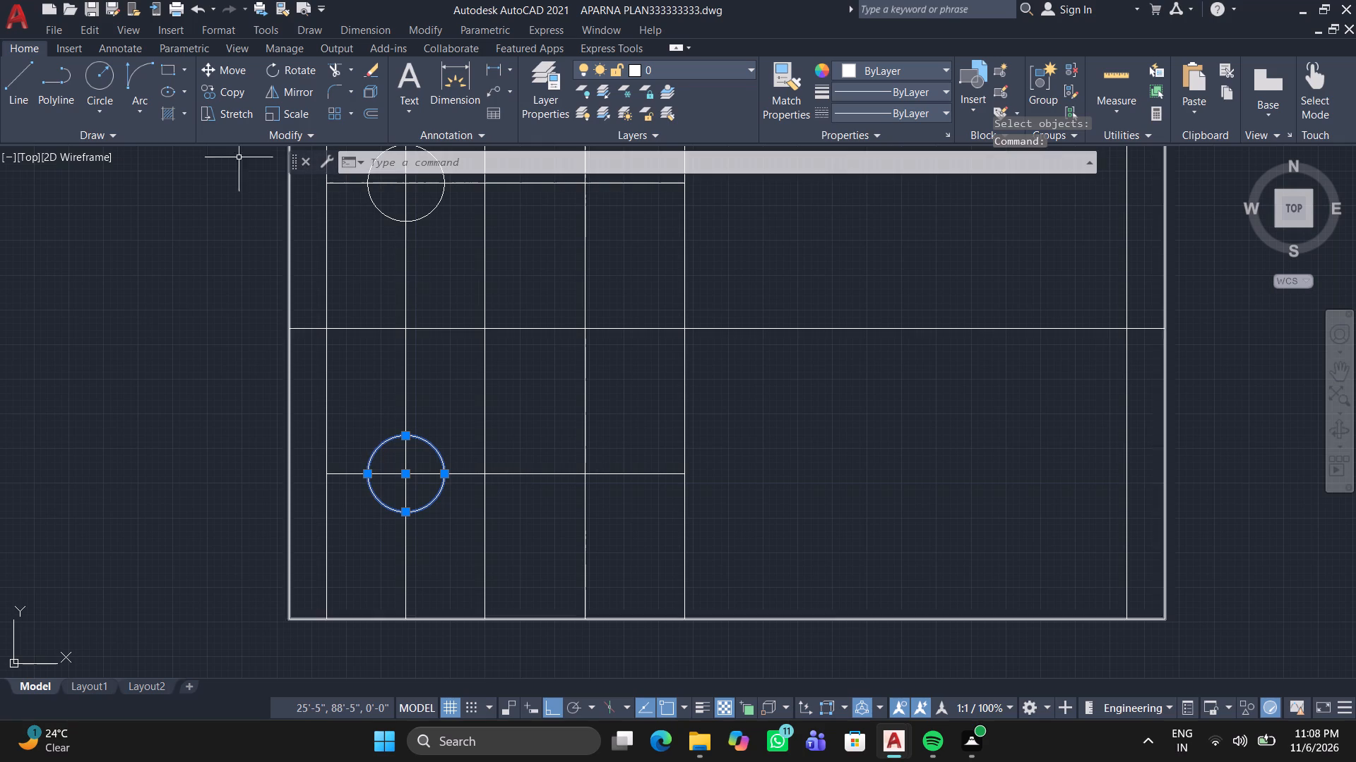
click(222, 93)
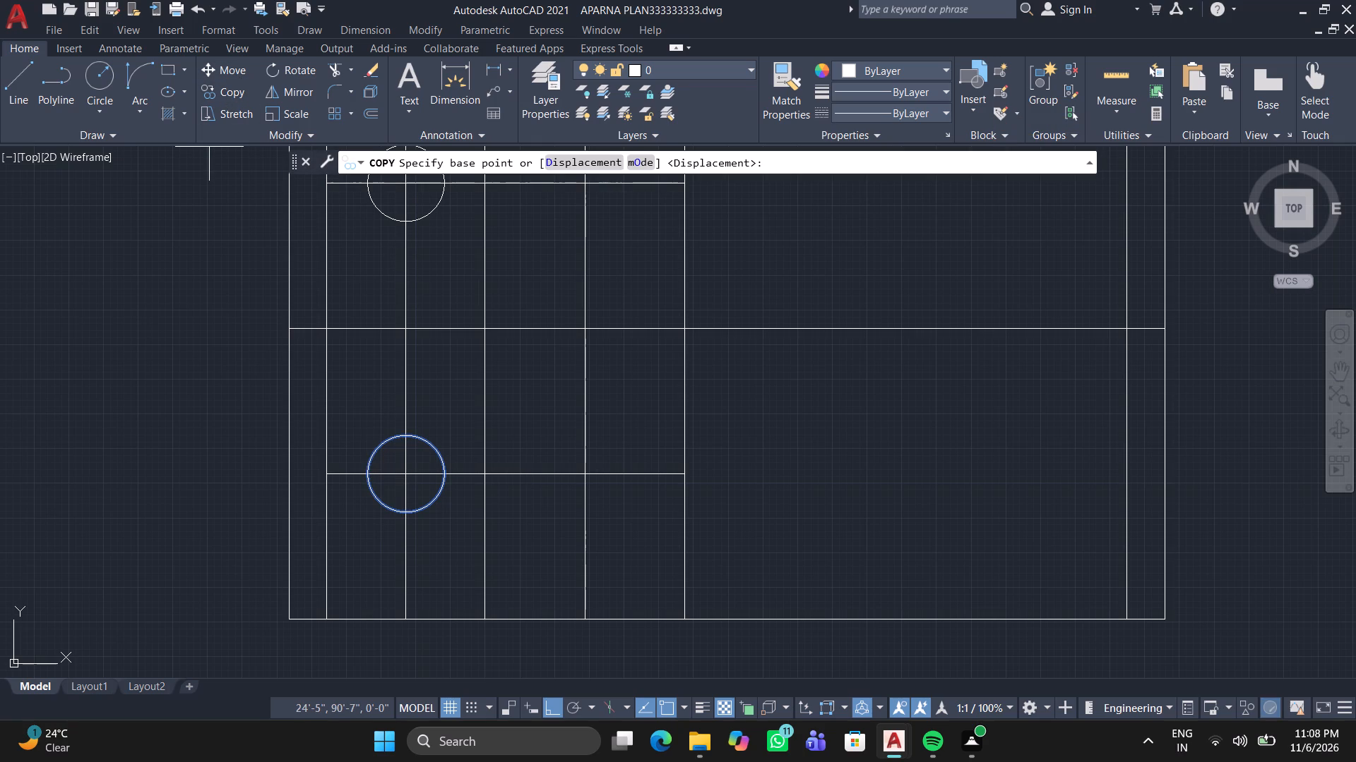
drag(405, 478, 419, 478)
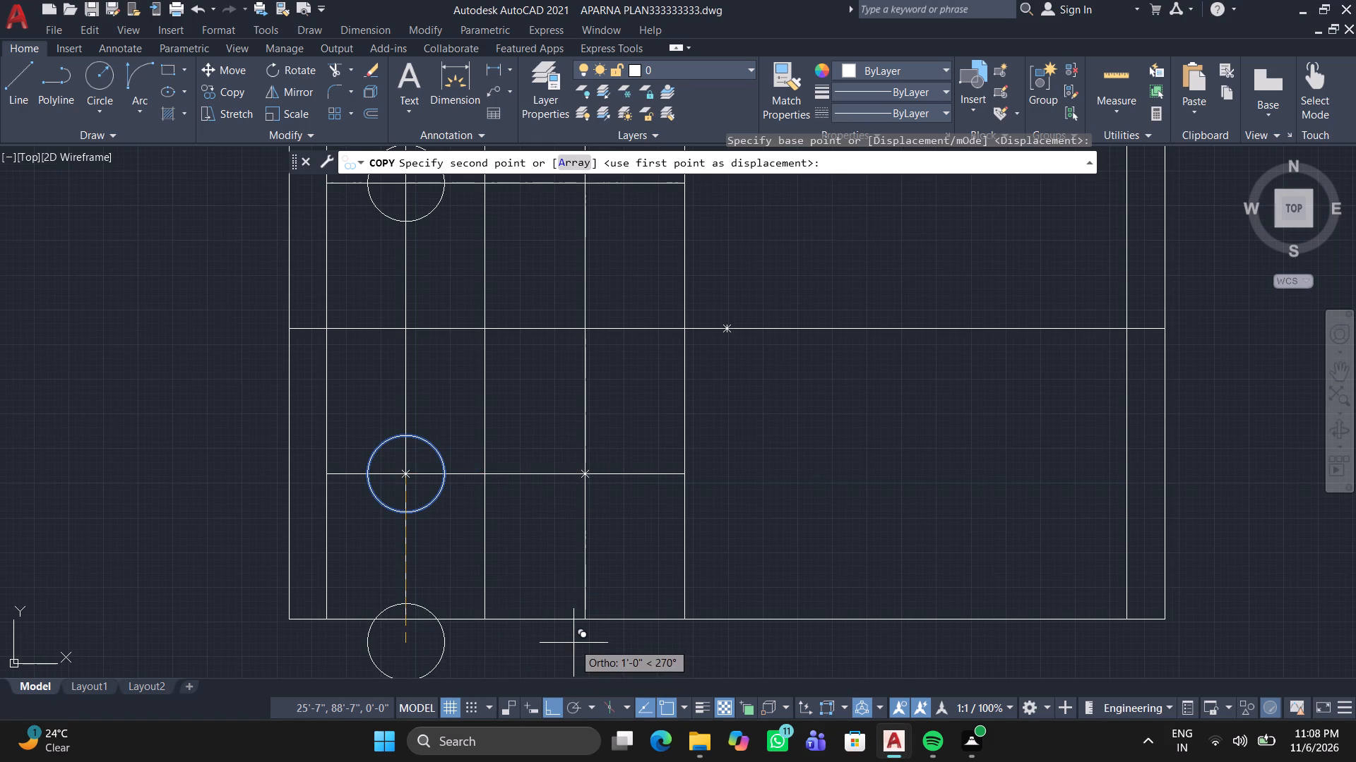
key(F8)
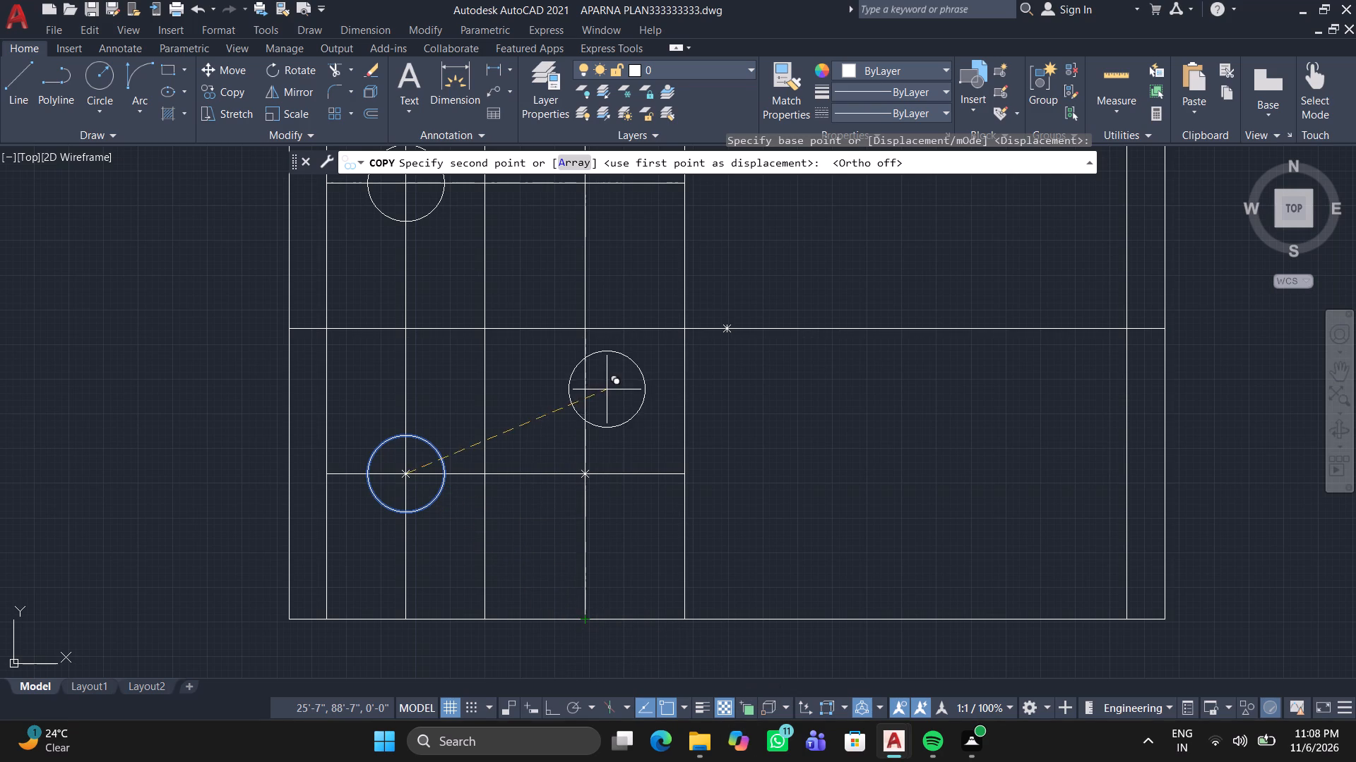
click(581, 475)
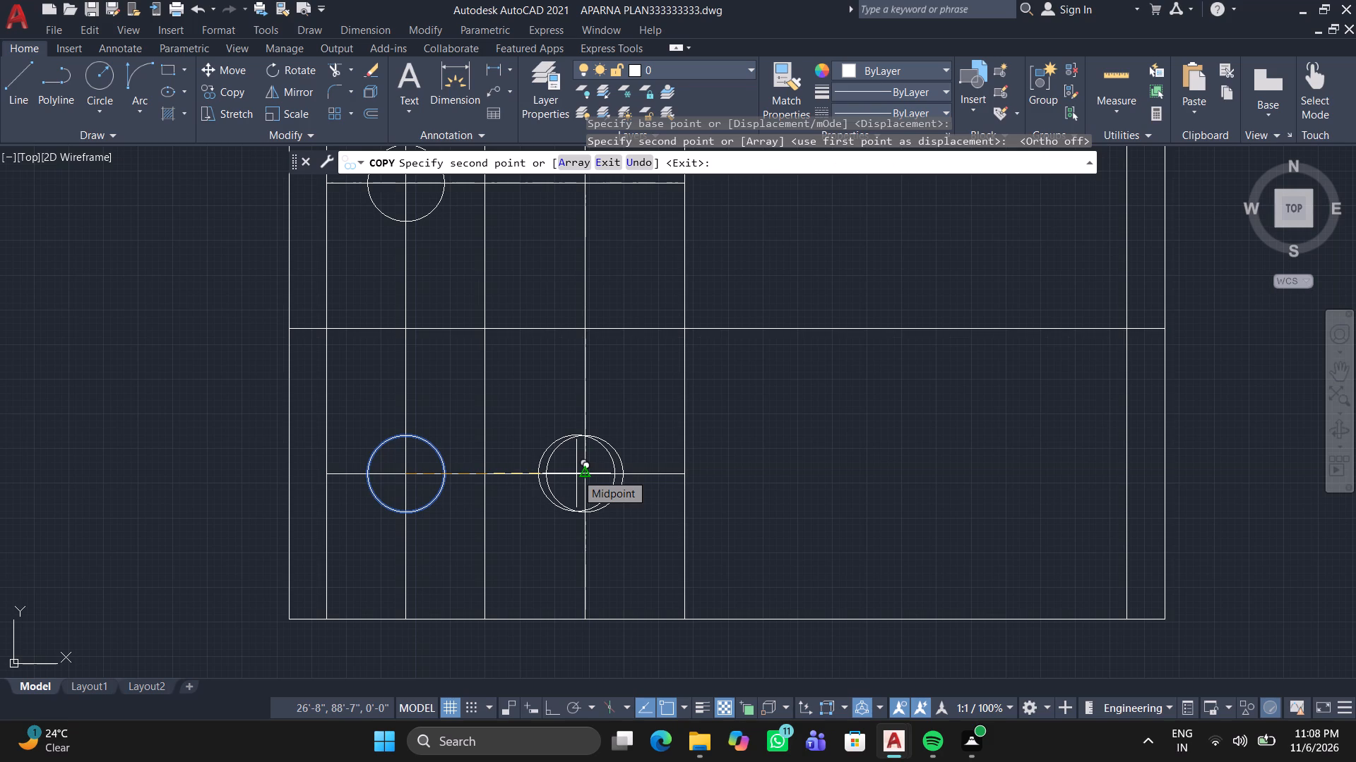
key(Escape)
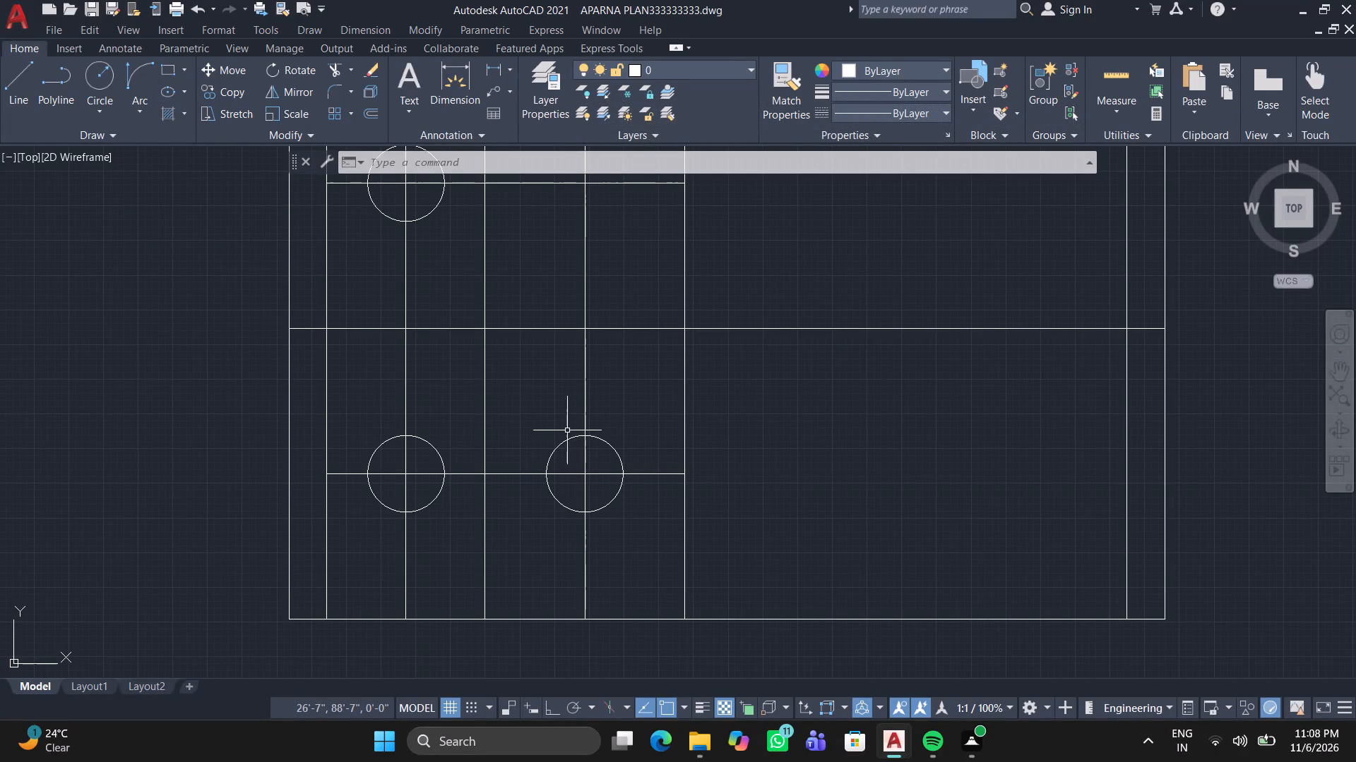
Copy the new lower-half circle from its centre straight up to the matching crossing in the upper half.
click(566, 442)
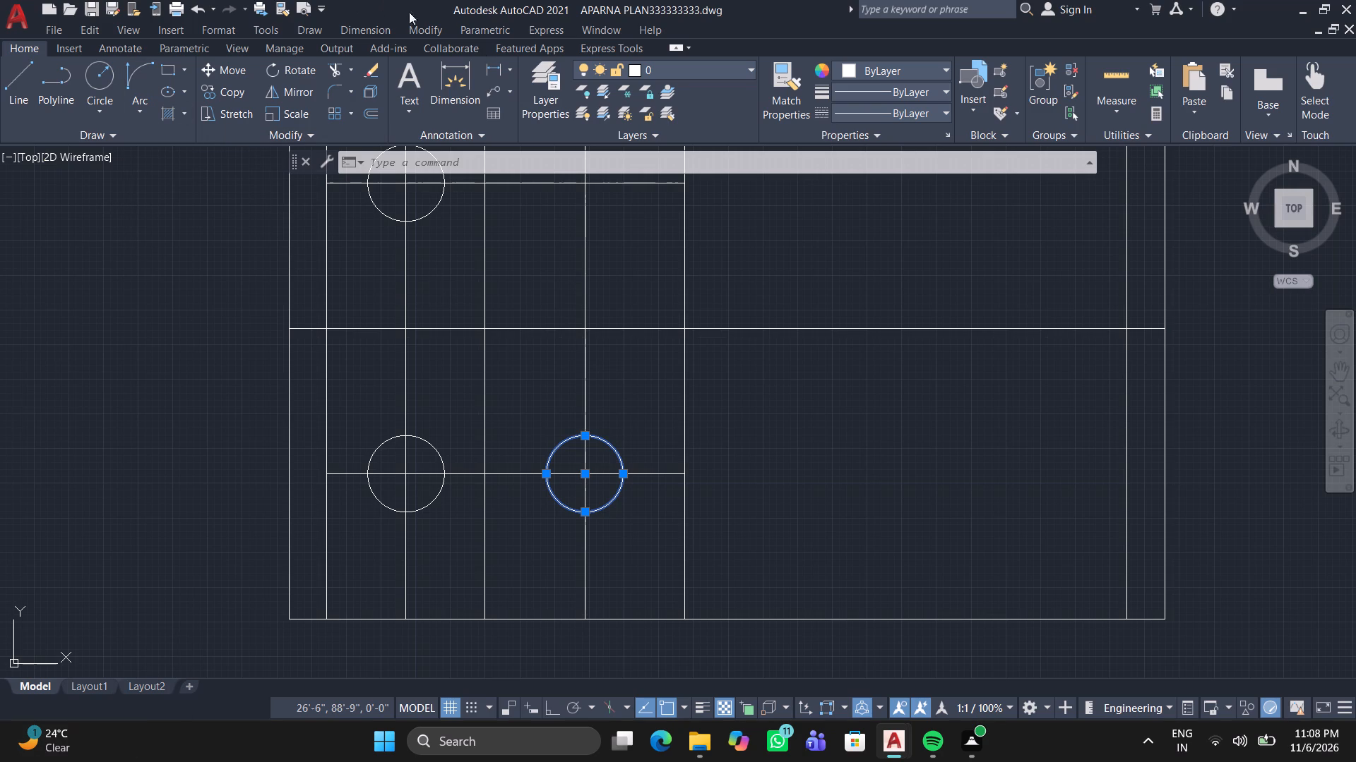
click(232, 92)
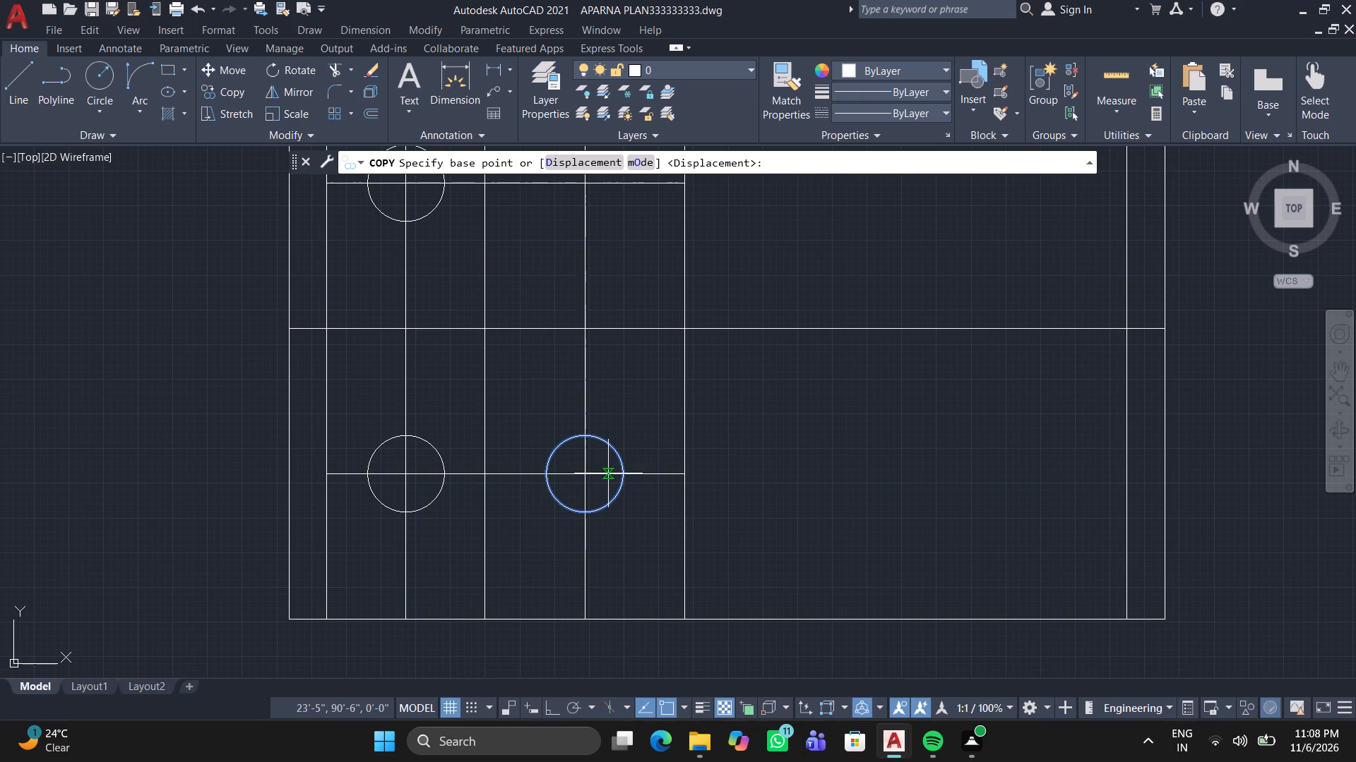
click(585, 473)
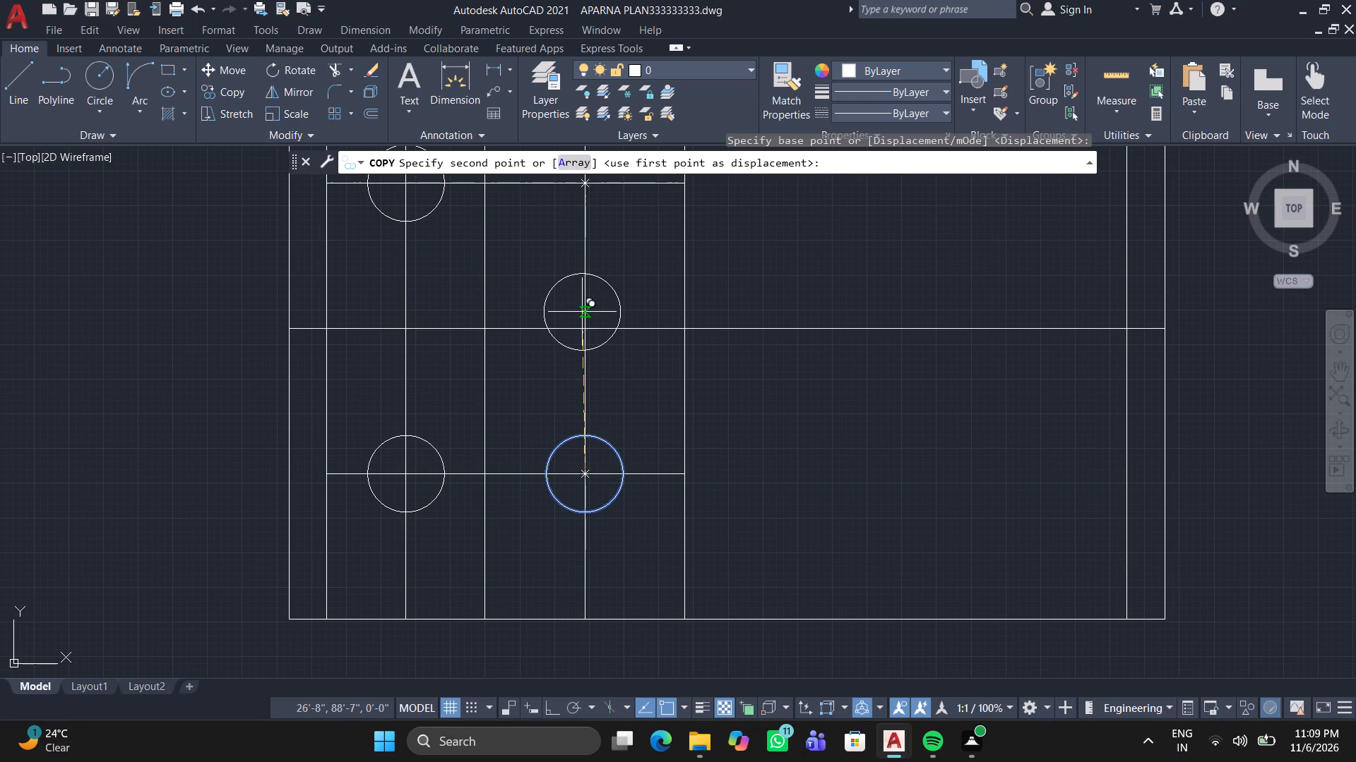
middle_drag(582, 312, 593, 373)
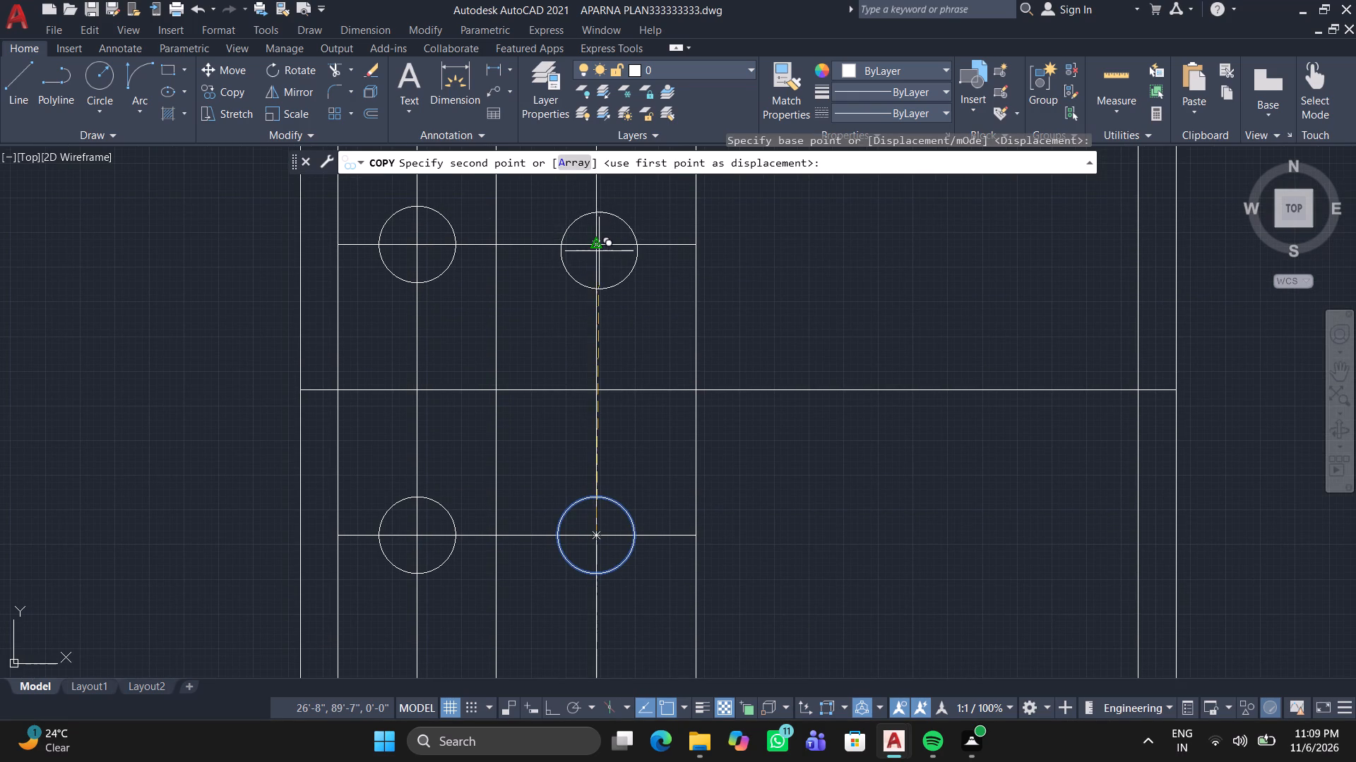
click(595, 244)
key(space)
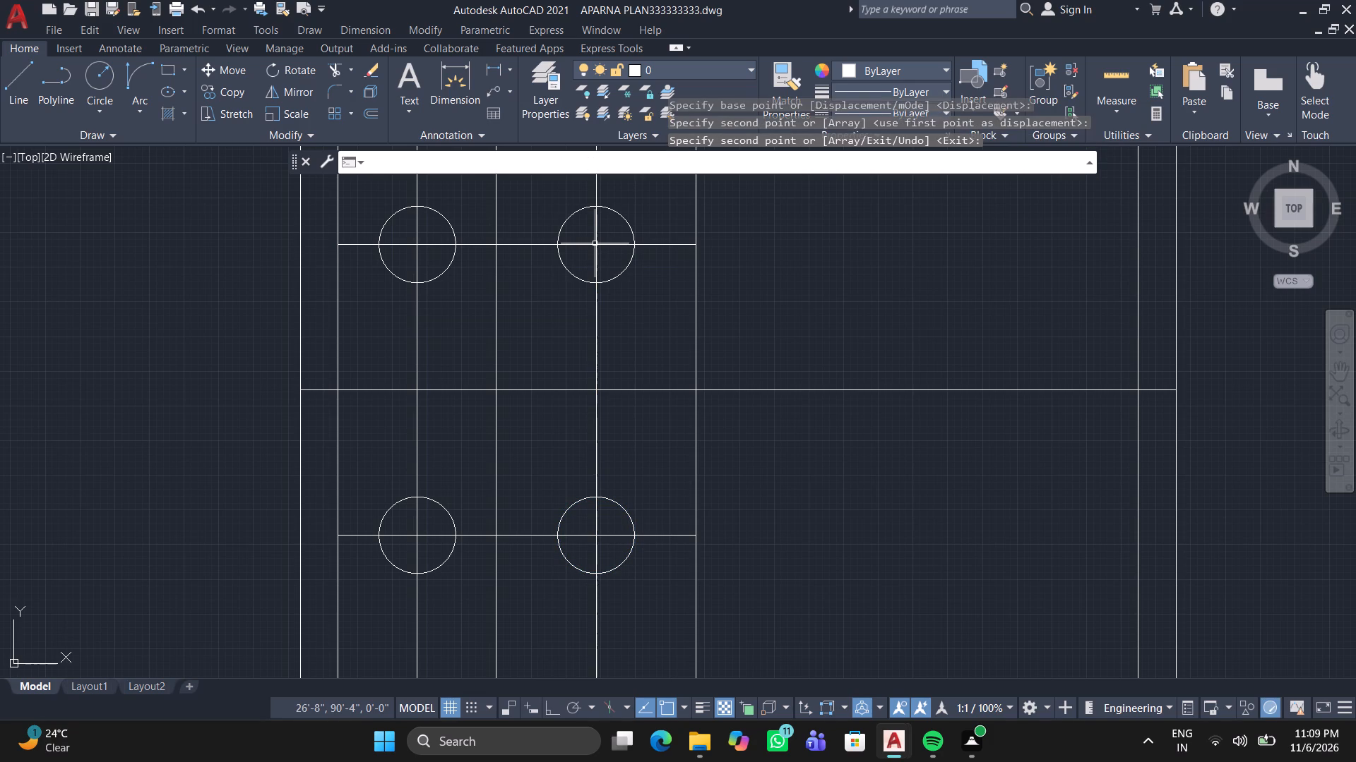
Draw a smaller concentric circle about 3" in diameter inside the upper-half circle nearest the narrow rectangle.
scroll(715, 380, down, 2)
middle_drag(713, 382, 635, 394)
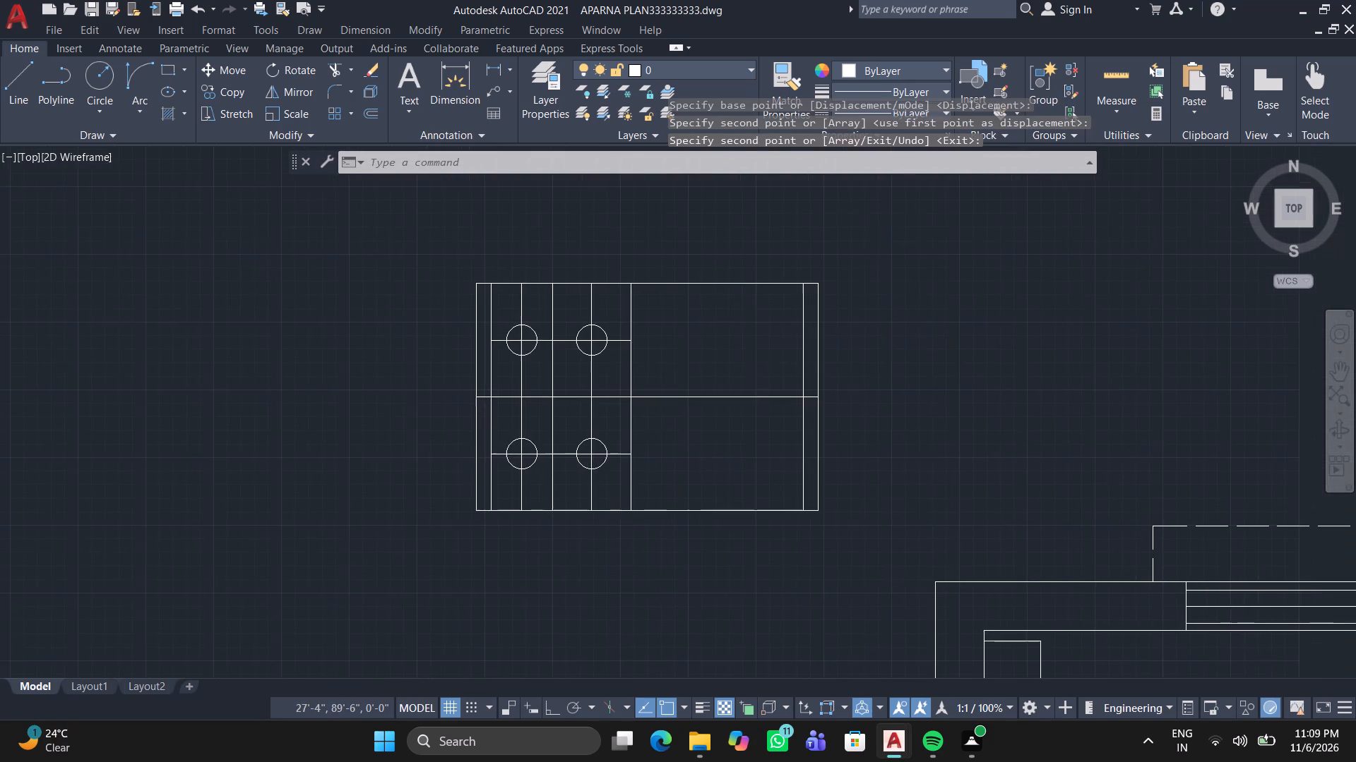
middle_drag(635, 394, 633, 394)
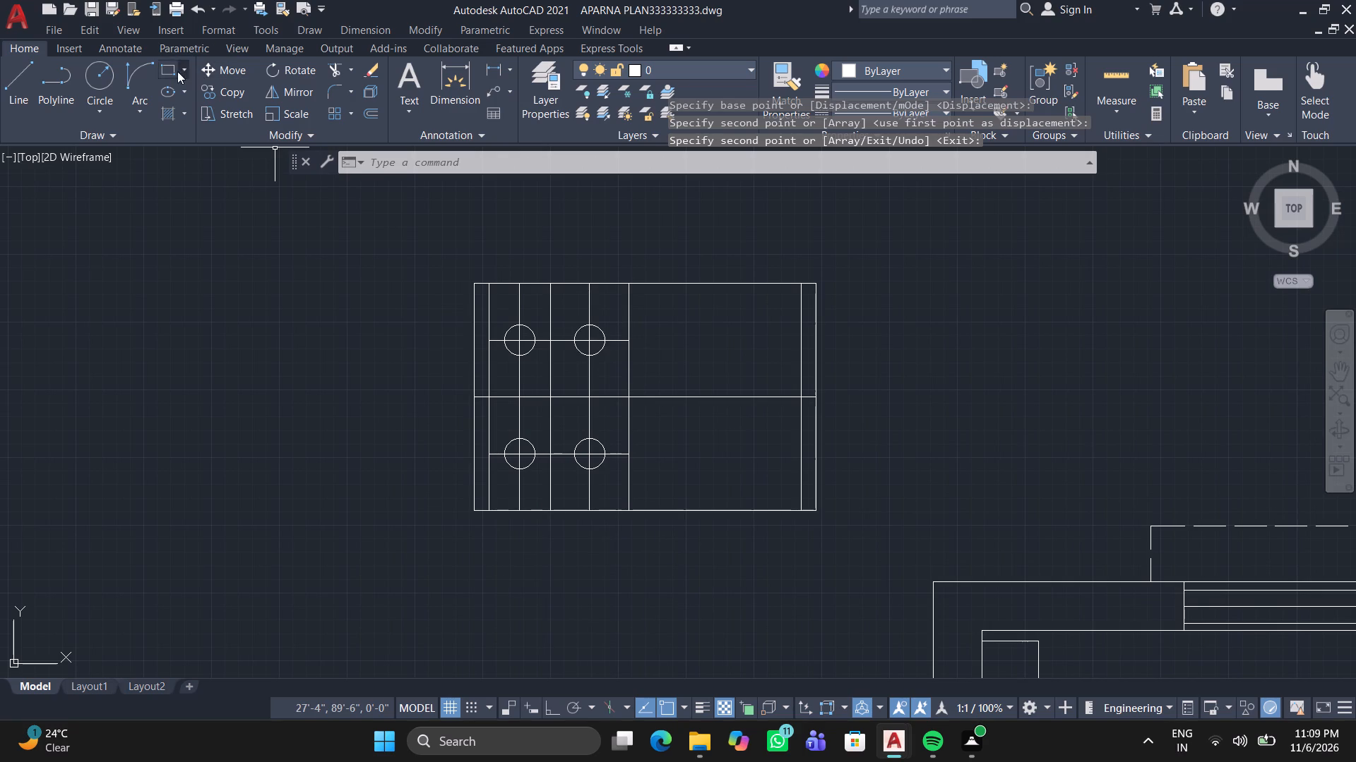
click(93, 78)
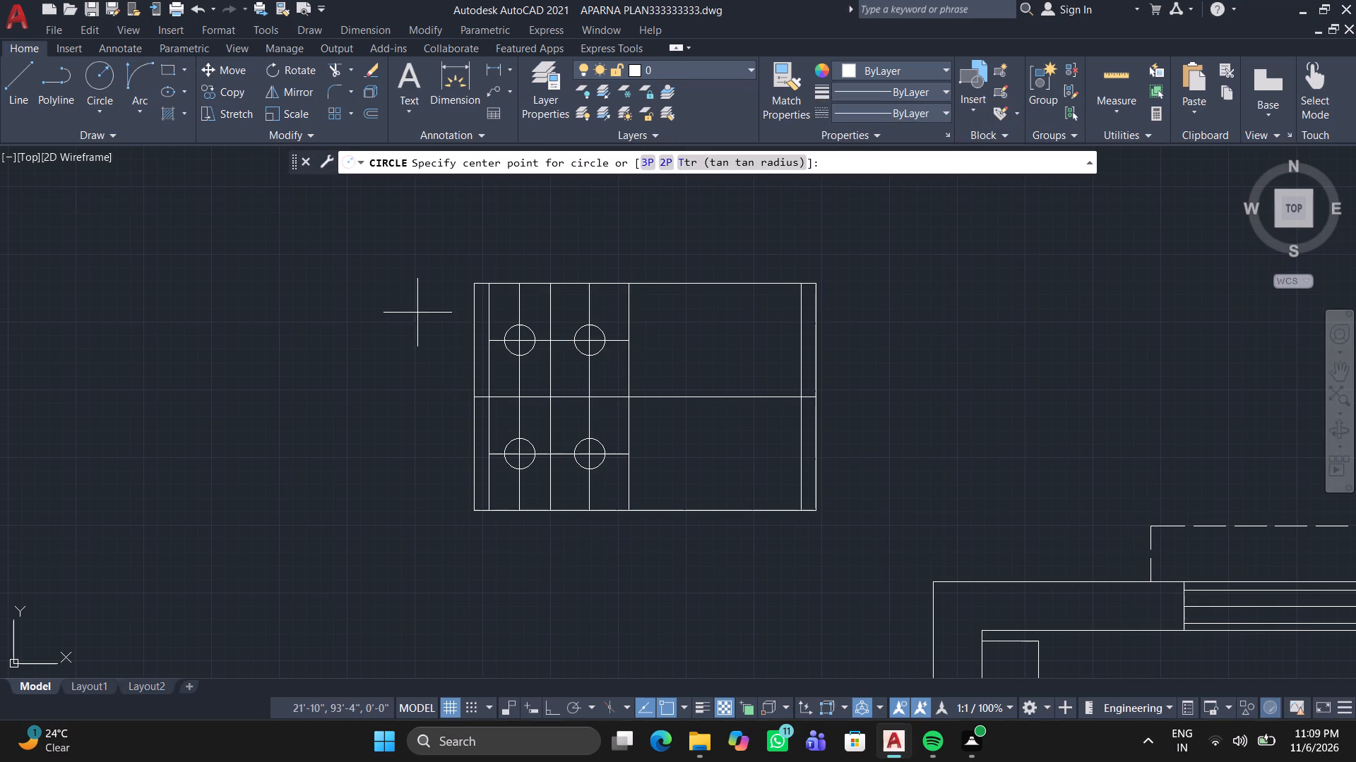
scroll(527, 326, up, 2)
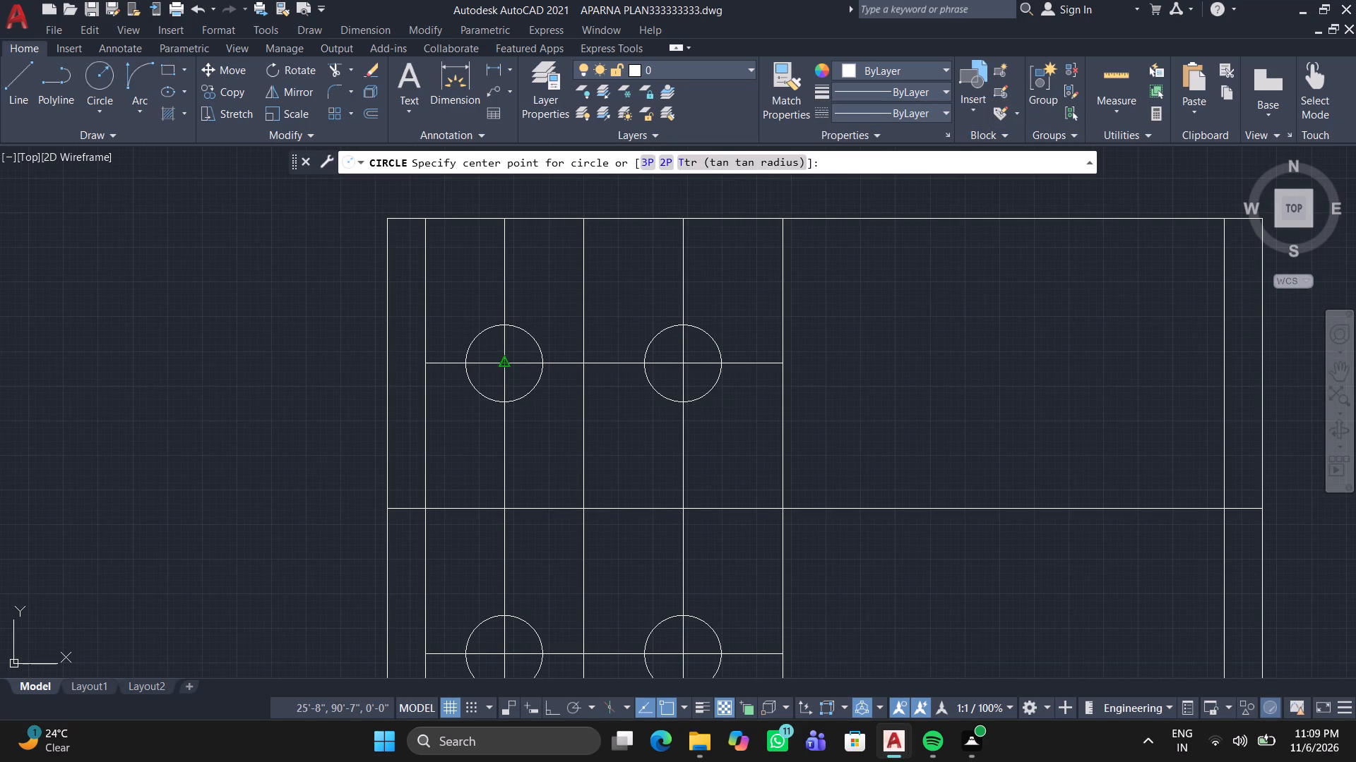
click(503, 362)
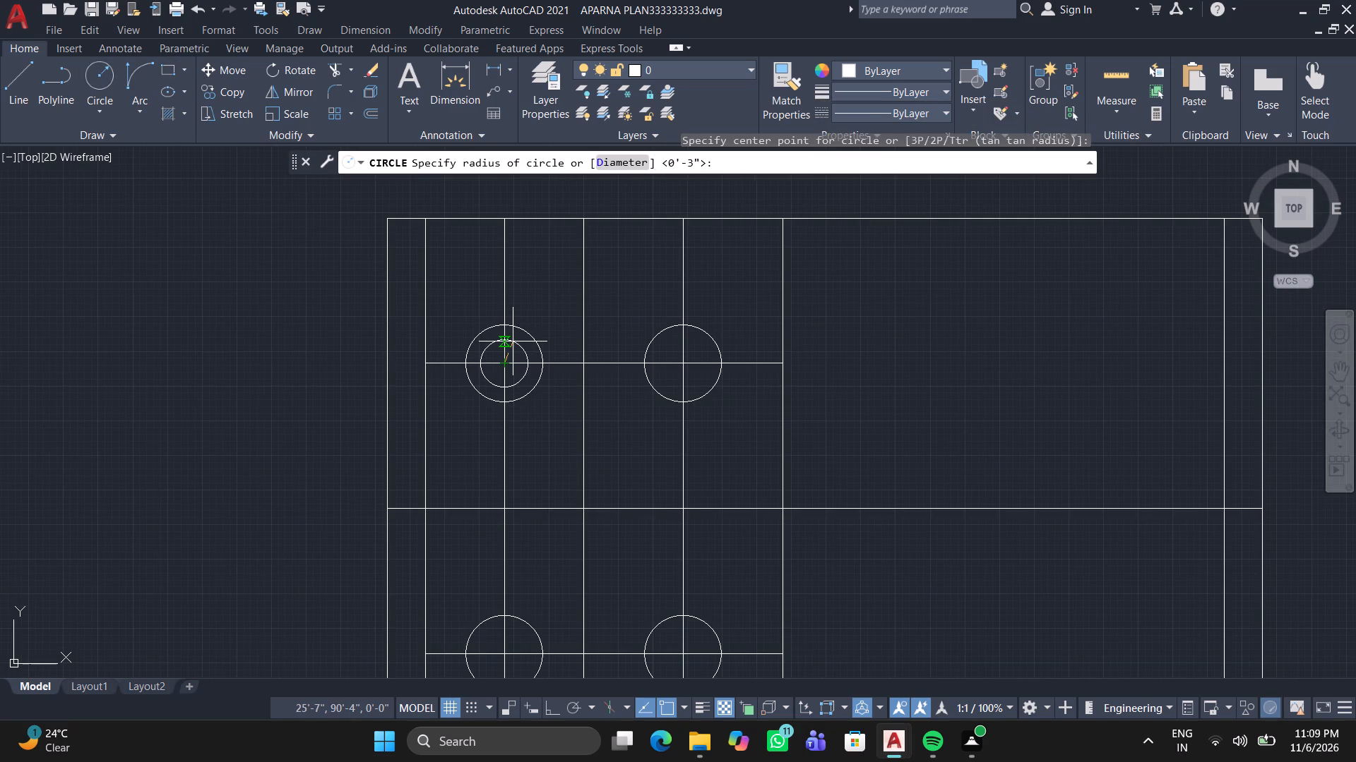
click(513, 341)
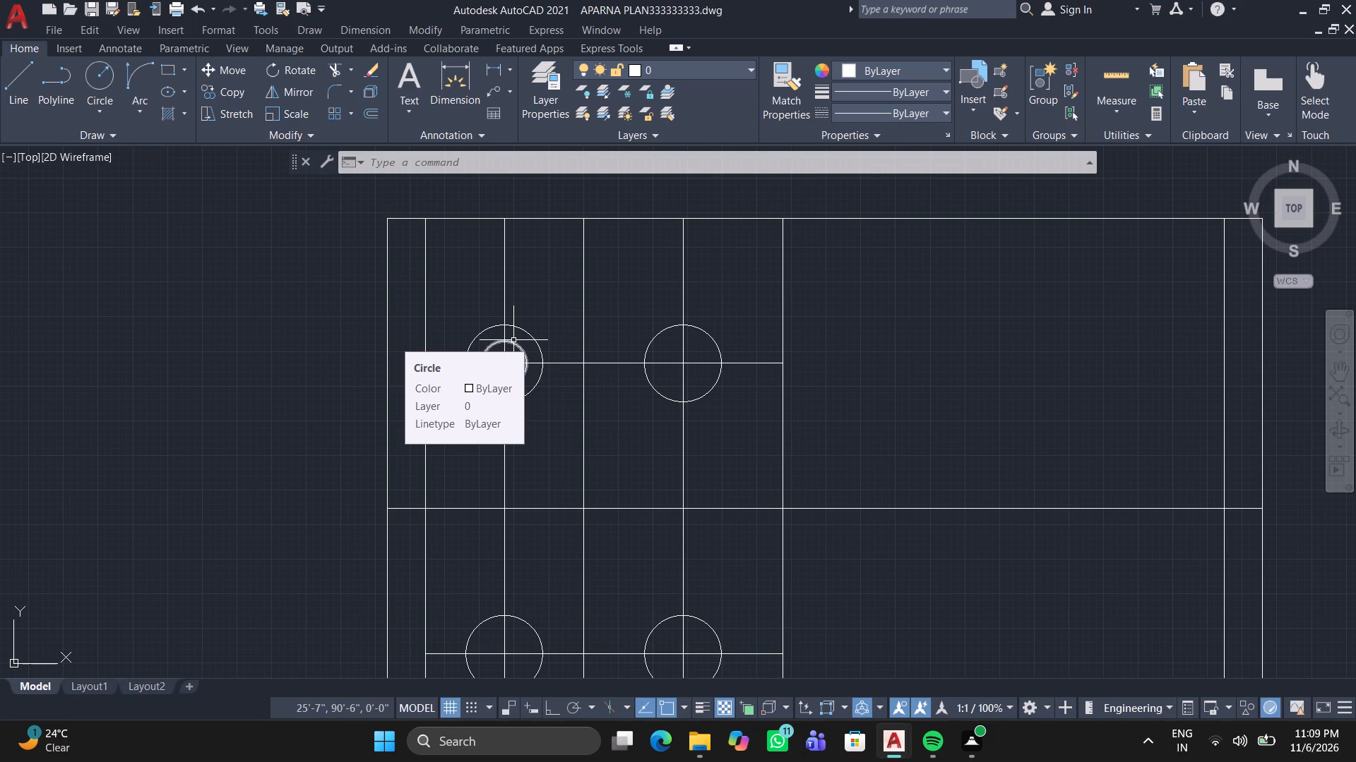
Copy the small inner circle from its centre to the centre of the other upper-half circle.
click(513, 340)
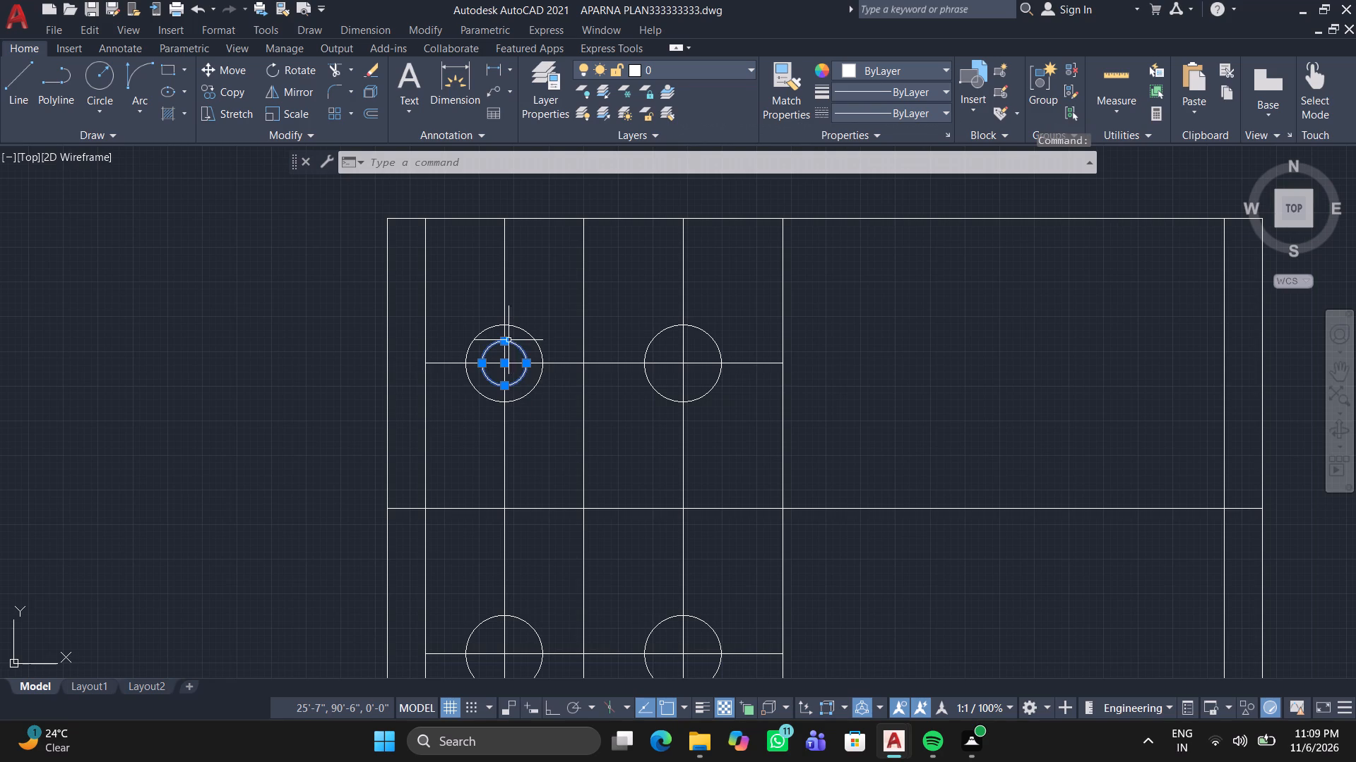
click(226, 85)
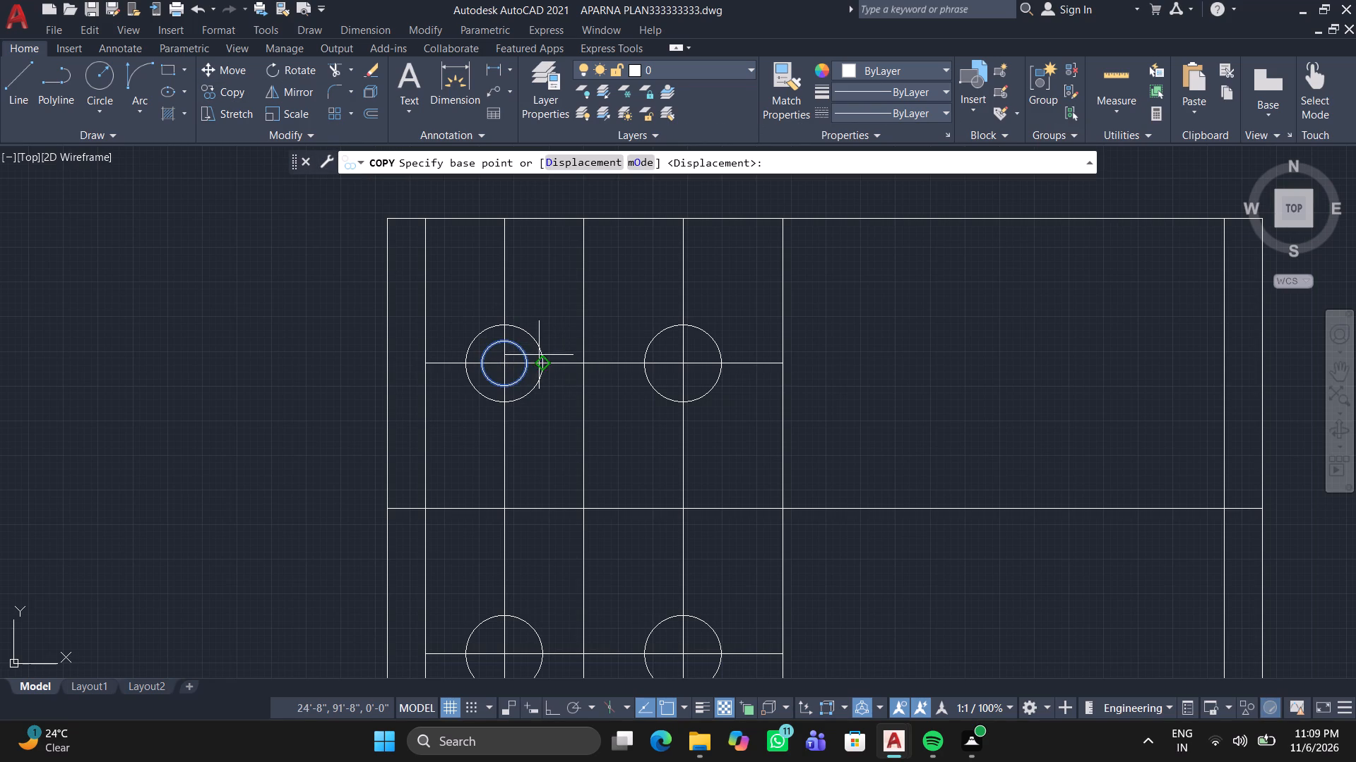
double_click(504, 370)
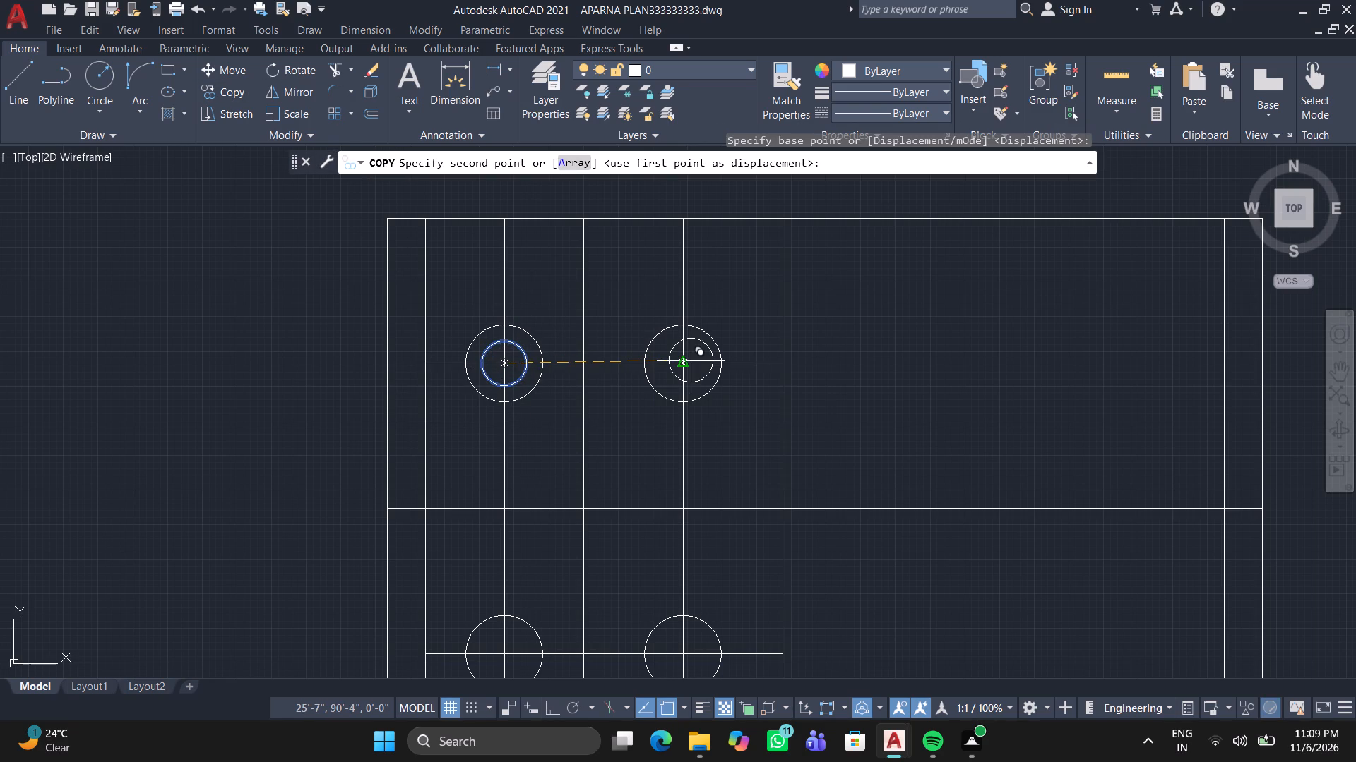
click(685, 362)
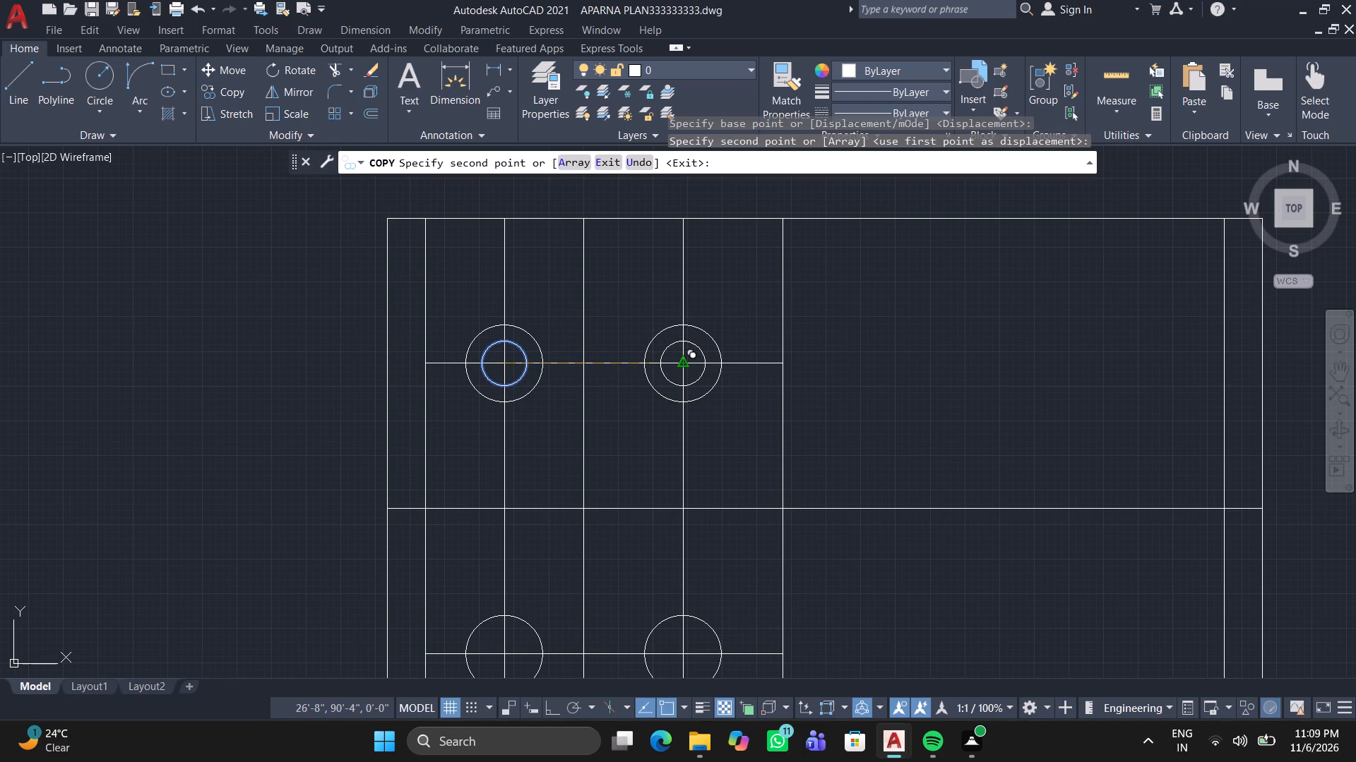
key(space)
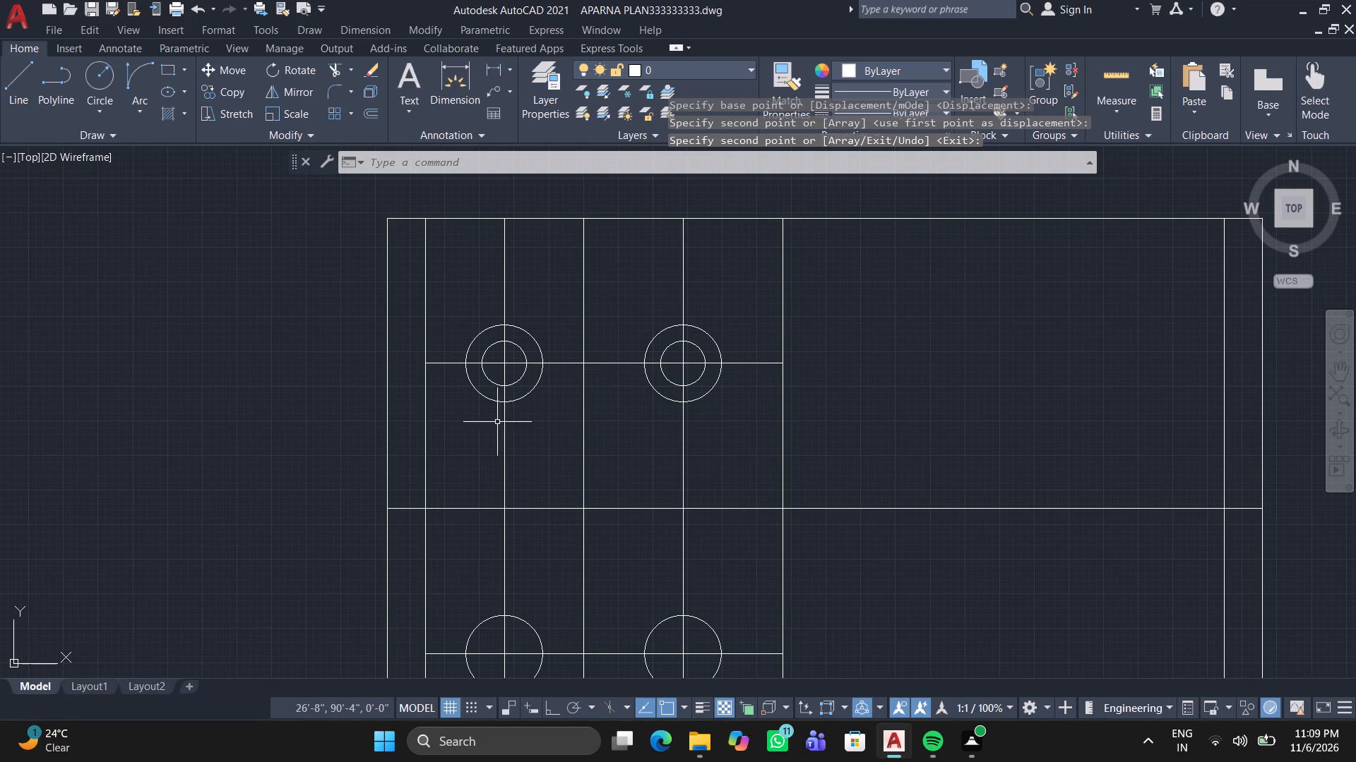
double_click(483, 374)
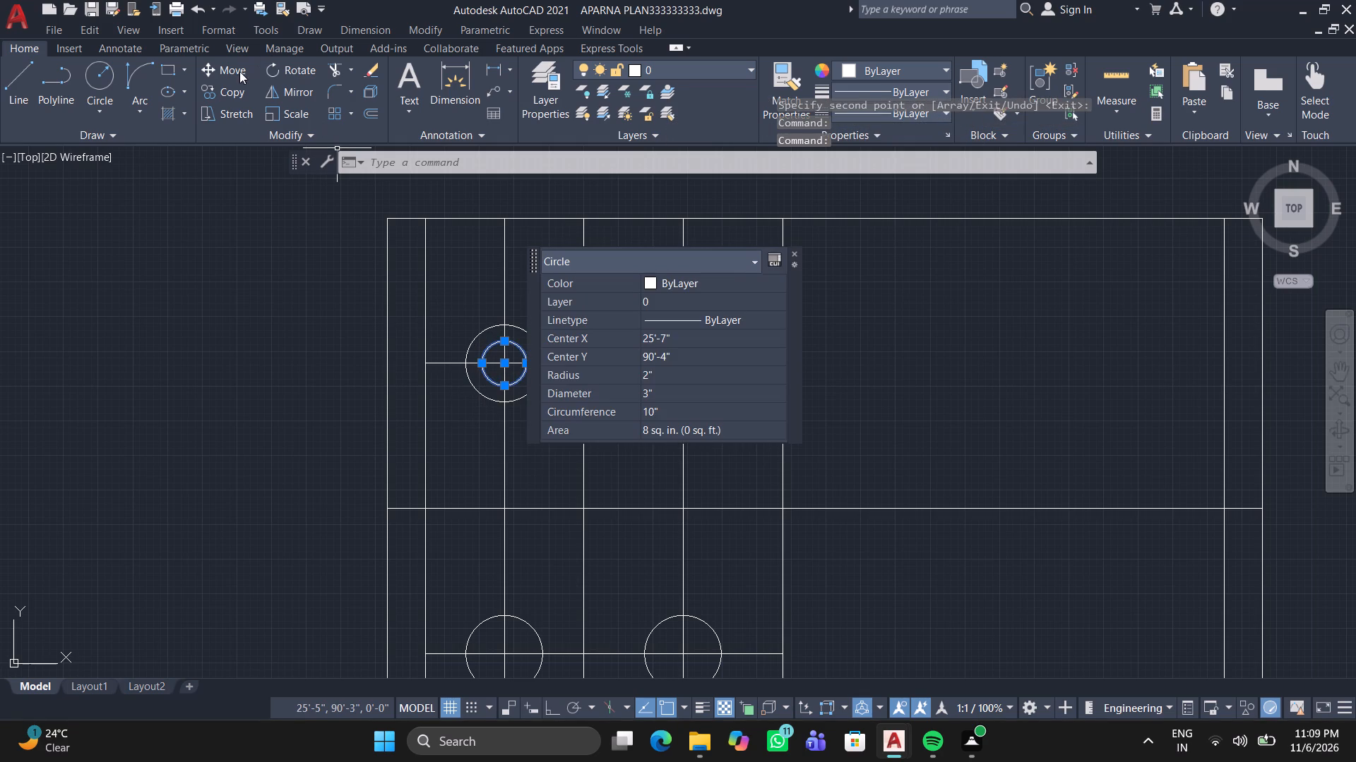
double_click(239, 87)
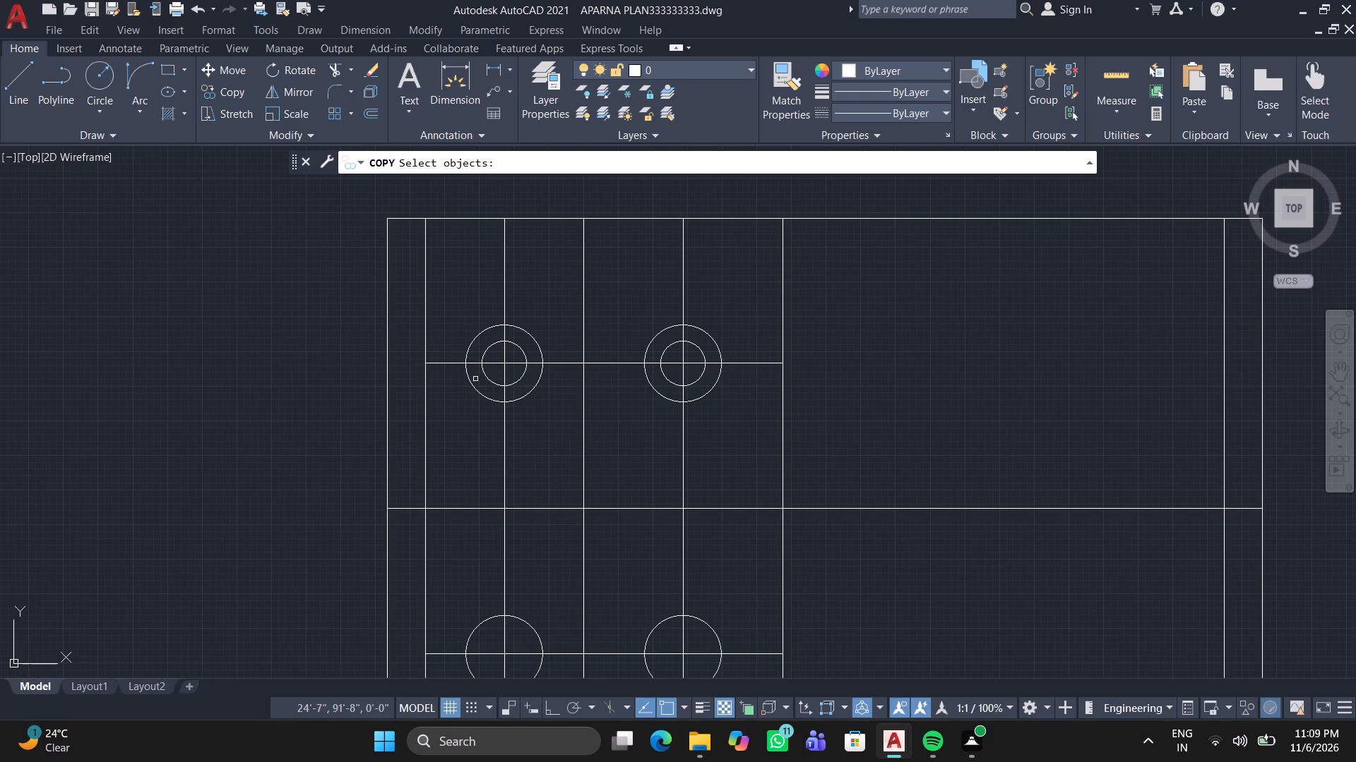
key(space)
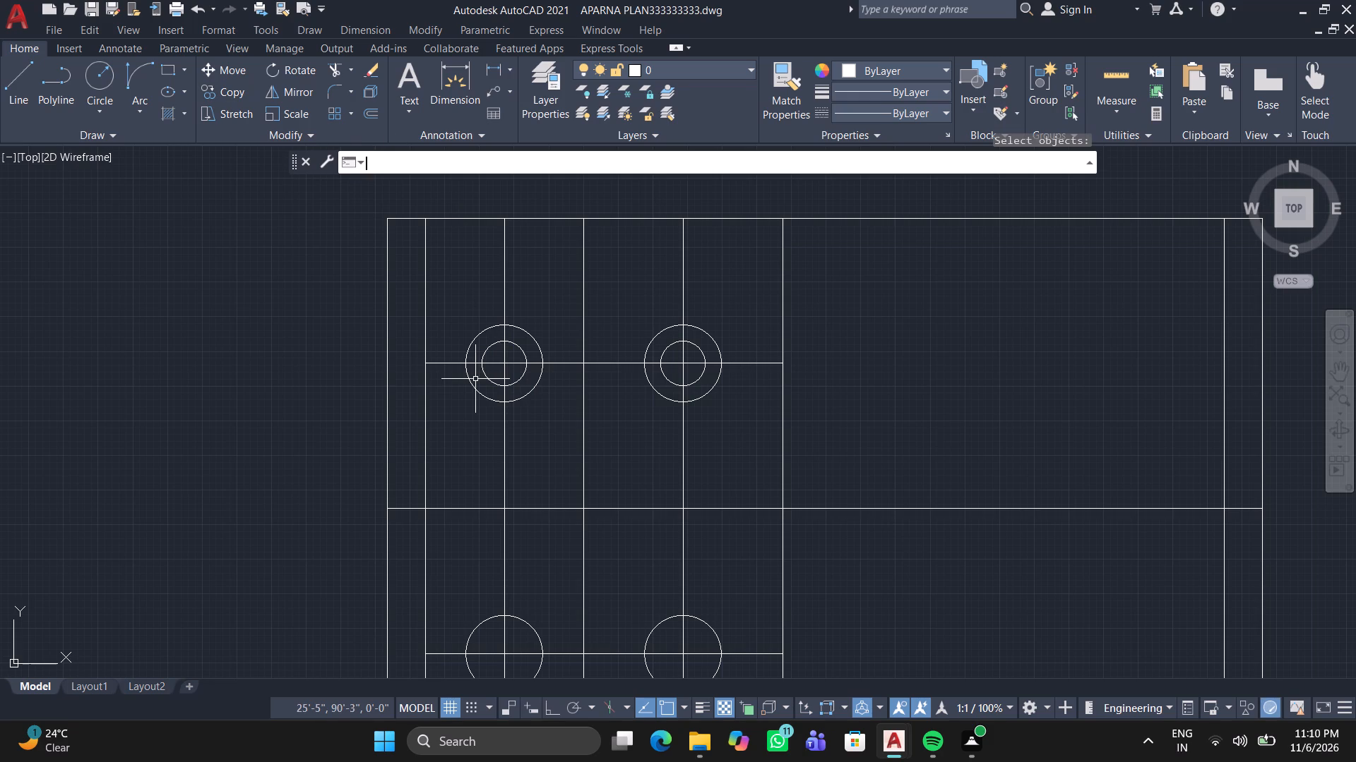
Copy the upper-left small inner circle from its centre to the centres of both lower-half circles.
click(516, 344)
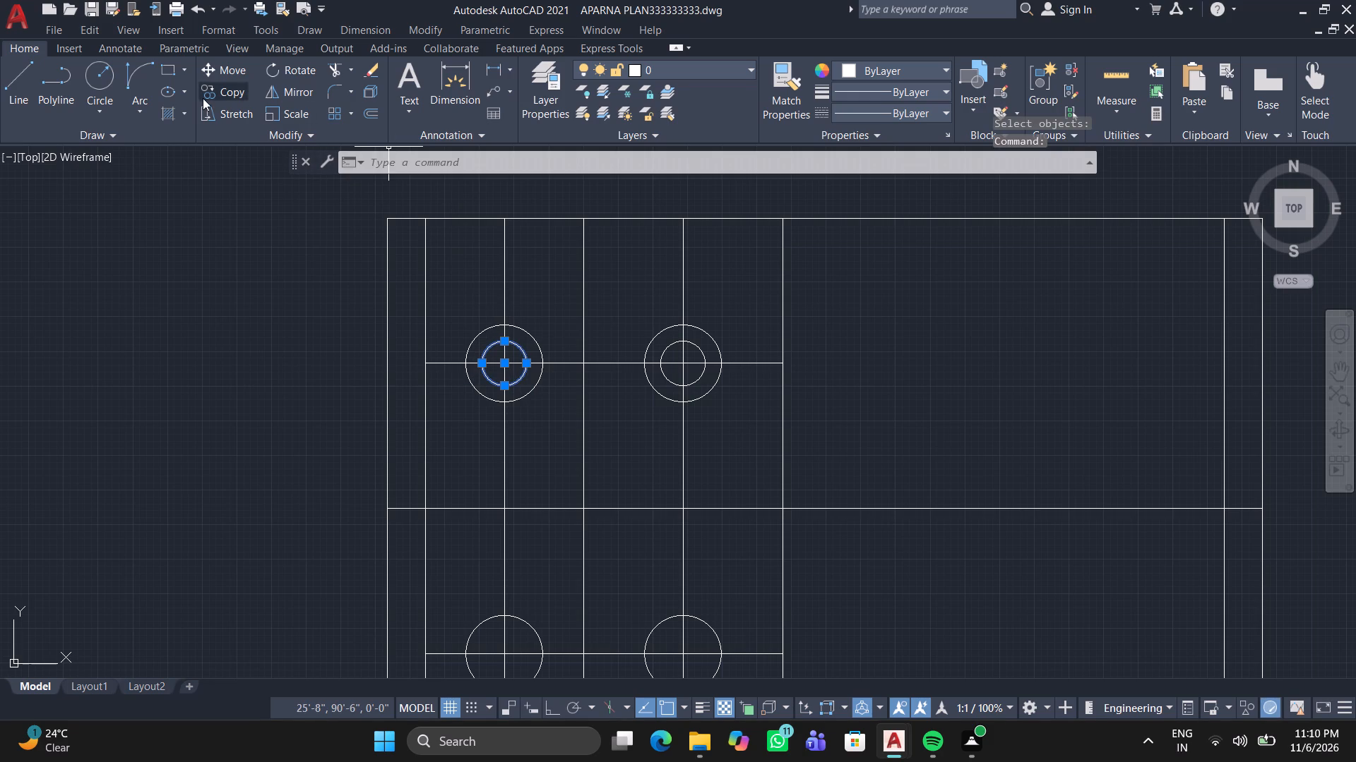
click(203, 83)
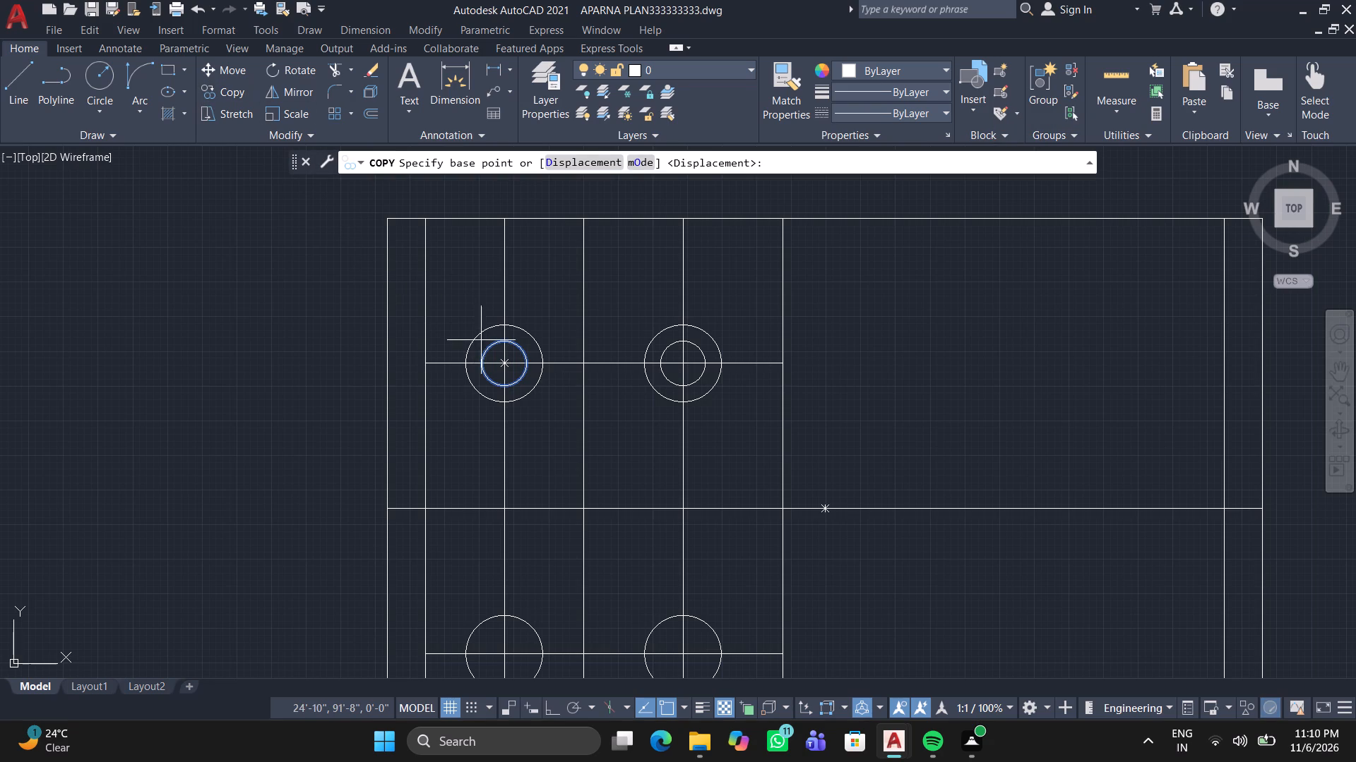
click(506, 365)
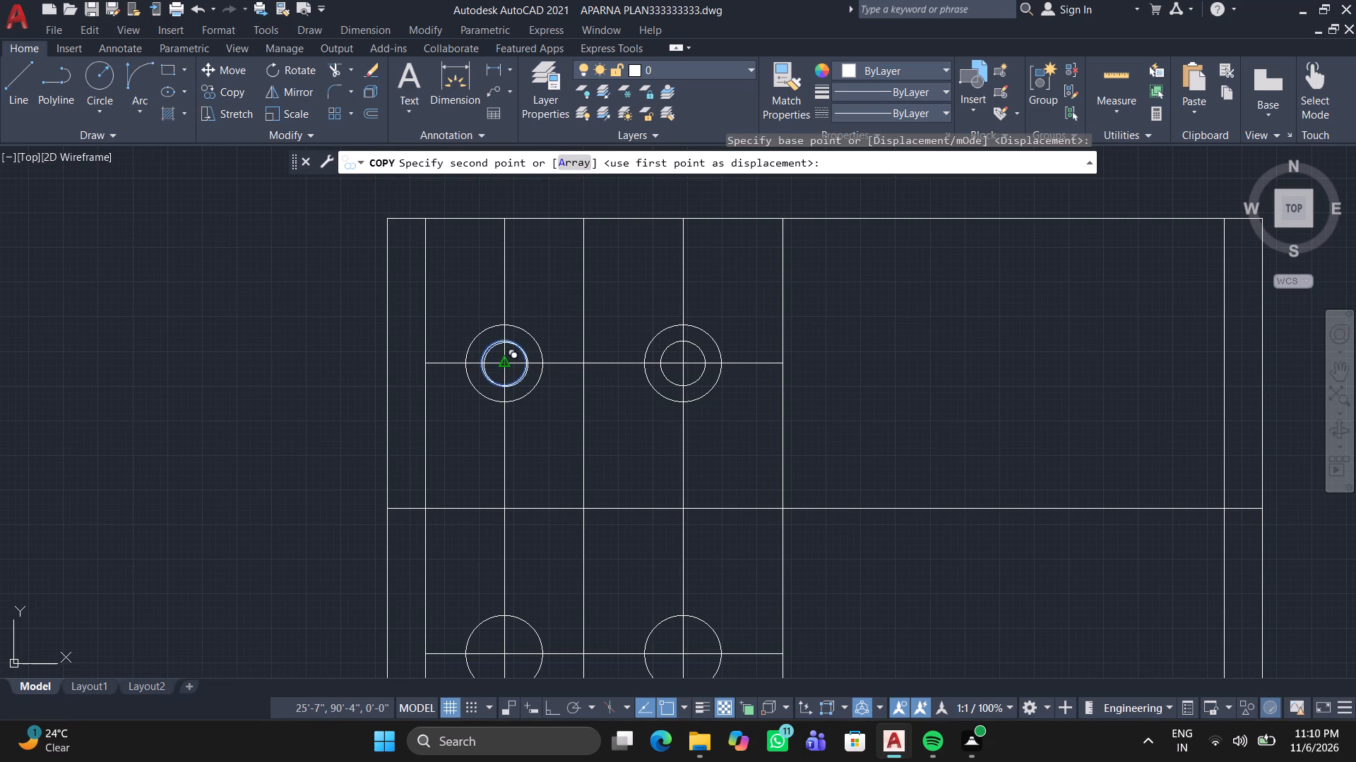
middle_drag(511, 570, 593, 376)
middle_click(593, 376)
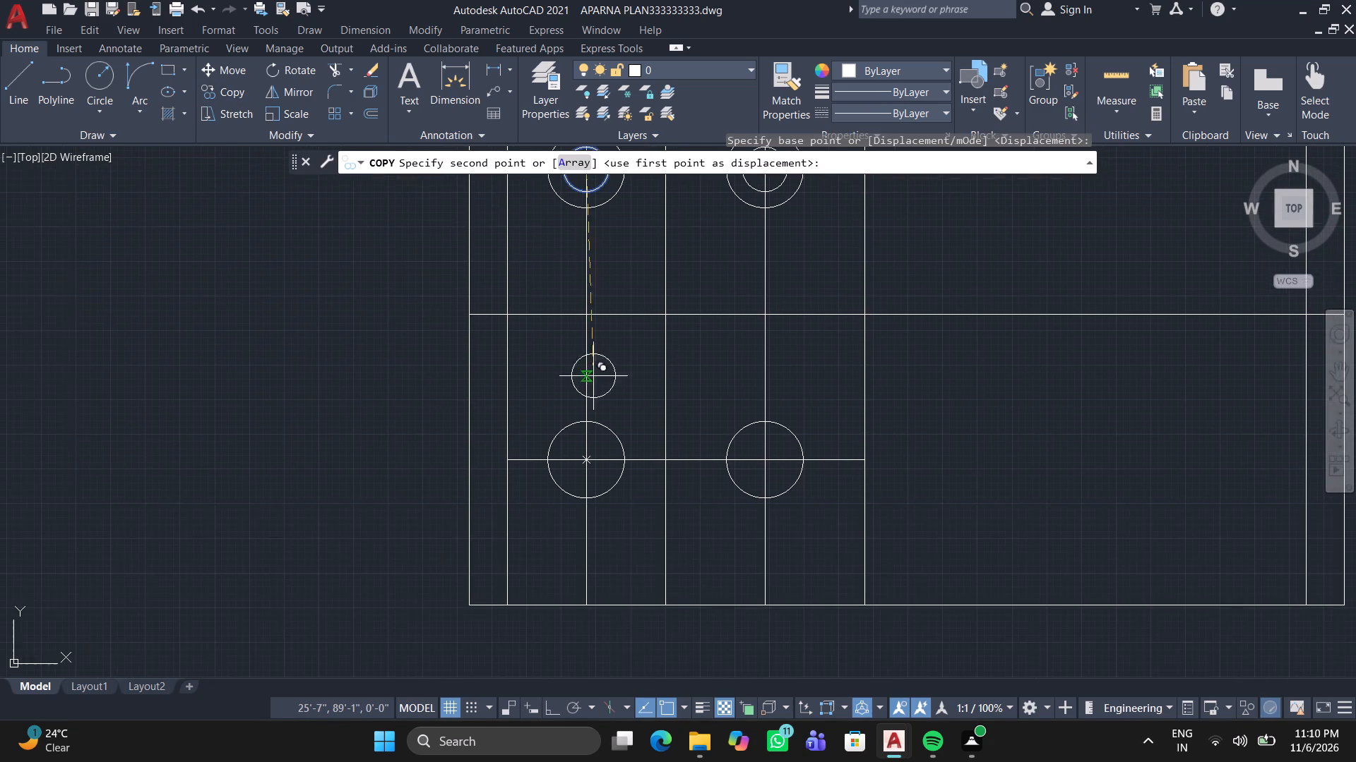
scroll(578, 468, up, 2)
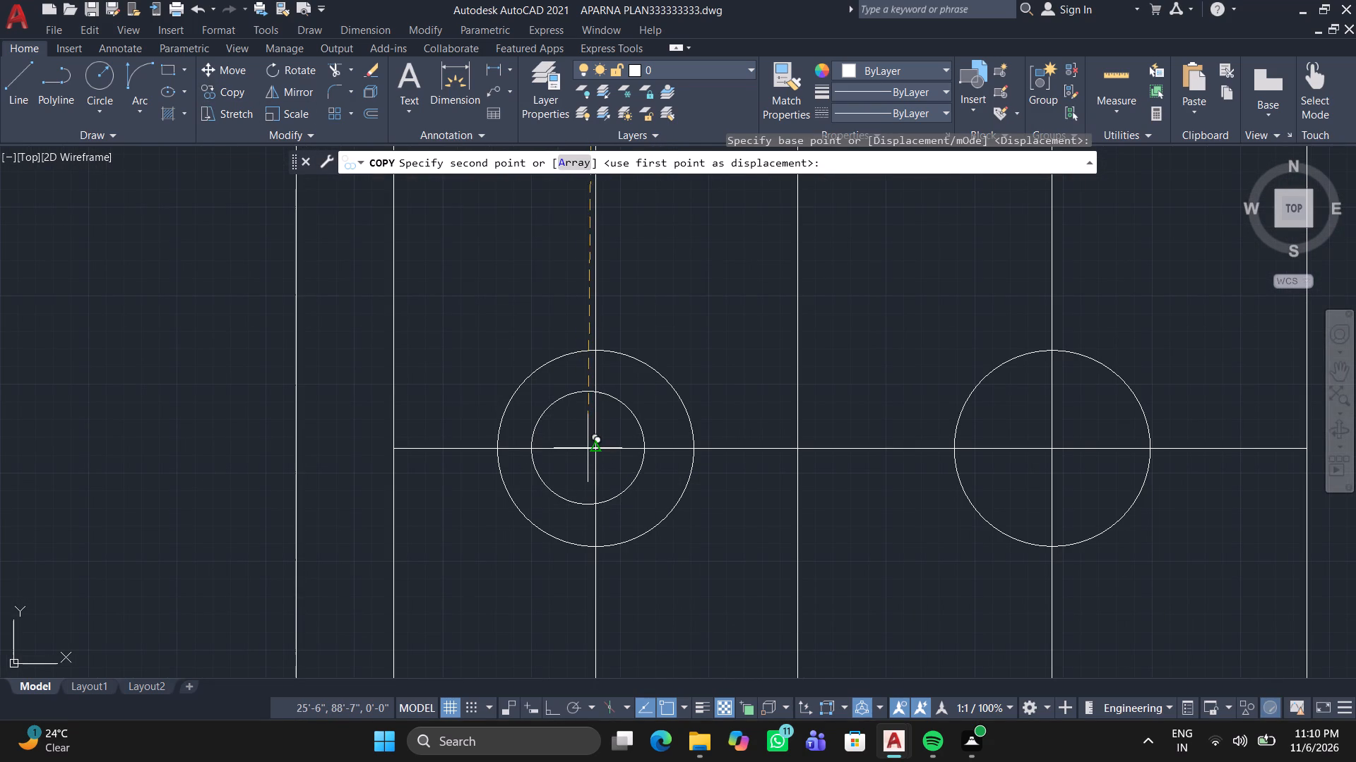
click(591, 447)
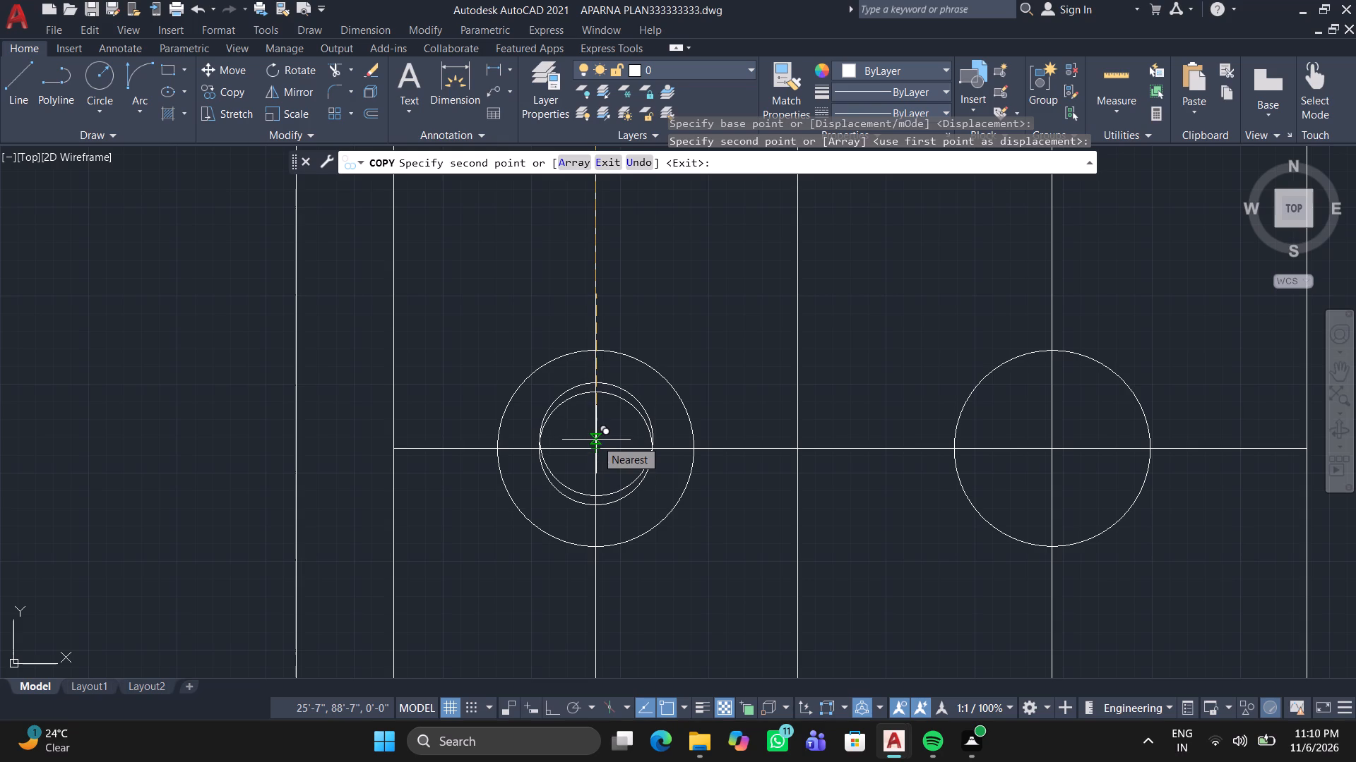
double_click(1054, 446)
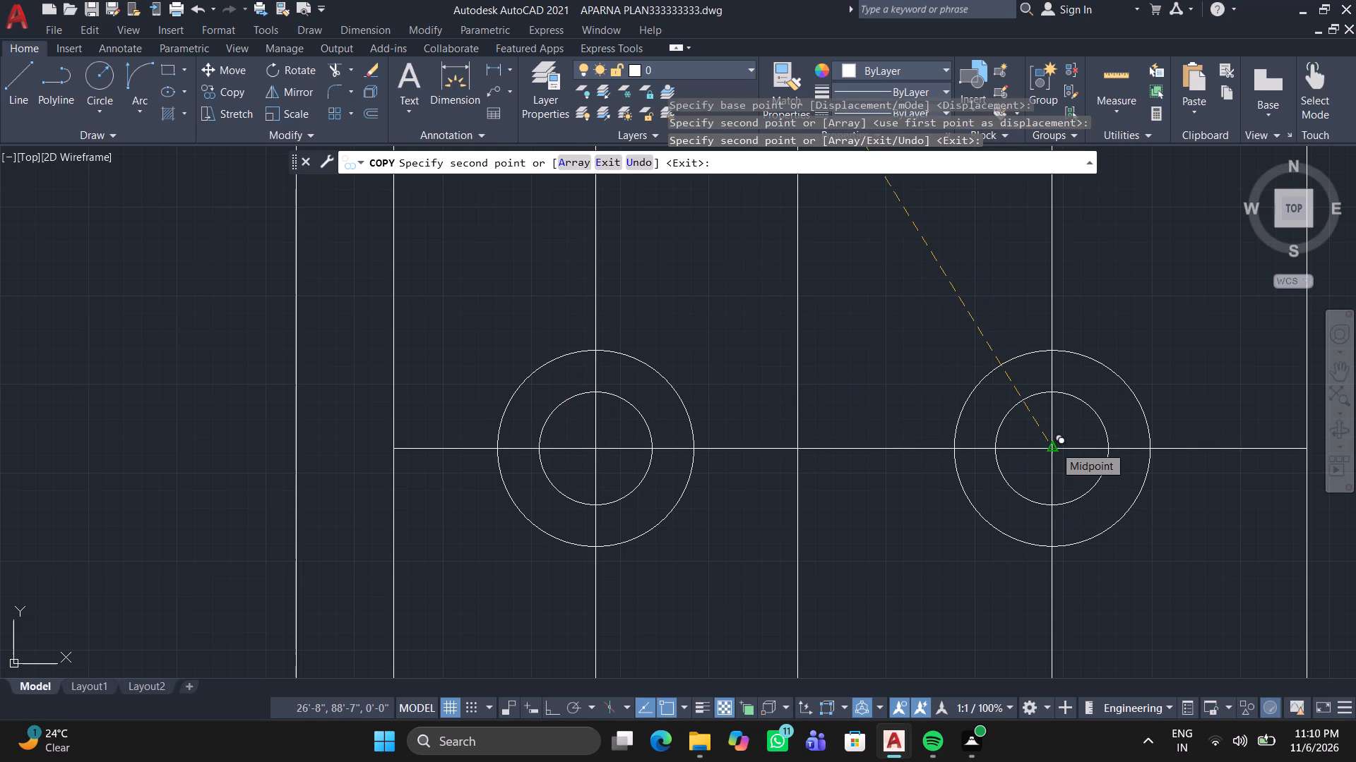
right_click(1054, 446)
right_click(1054, 446)
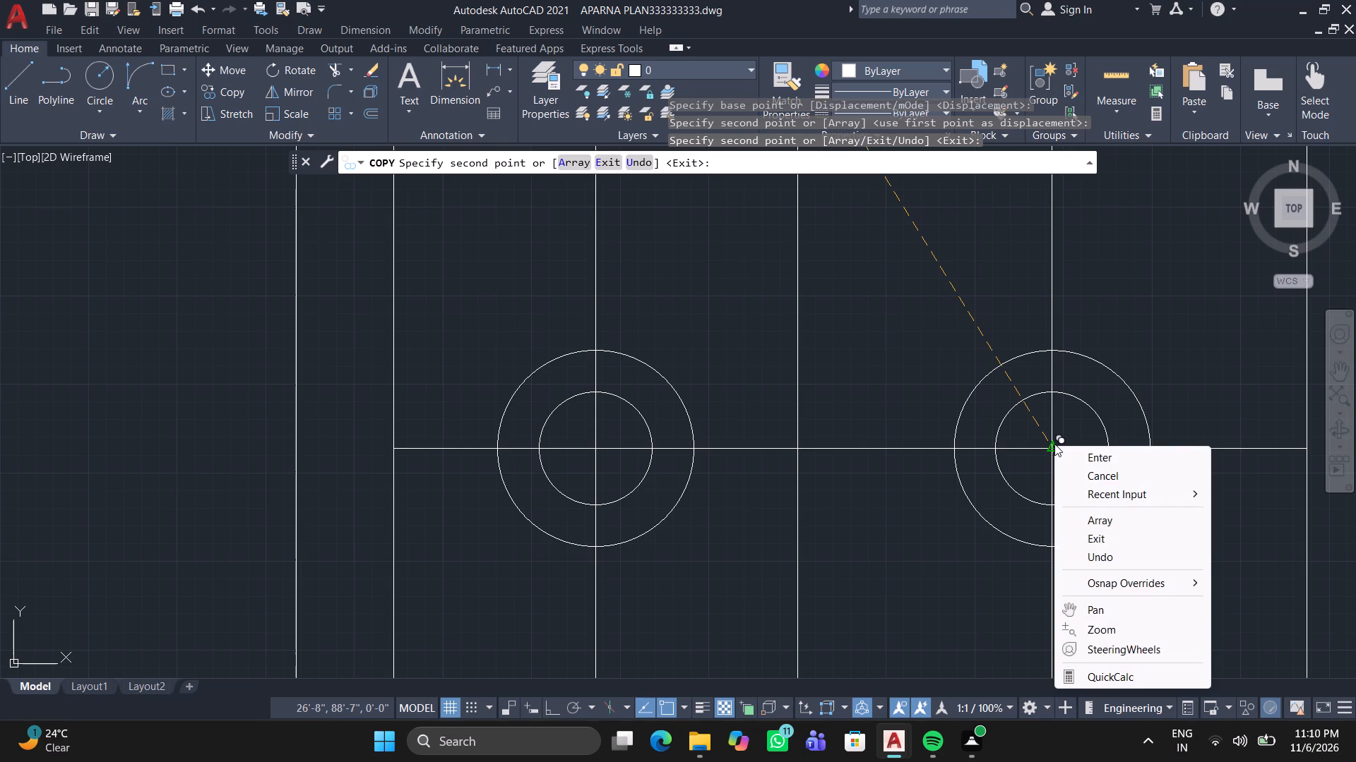
click(1075, 455)
scroll(718, 387, down, 3)
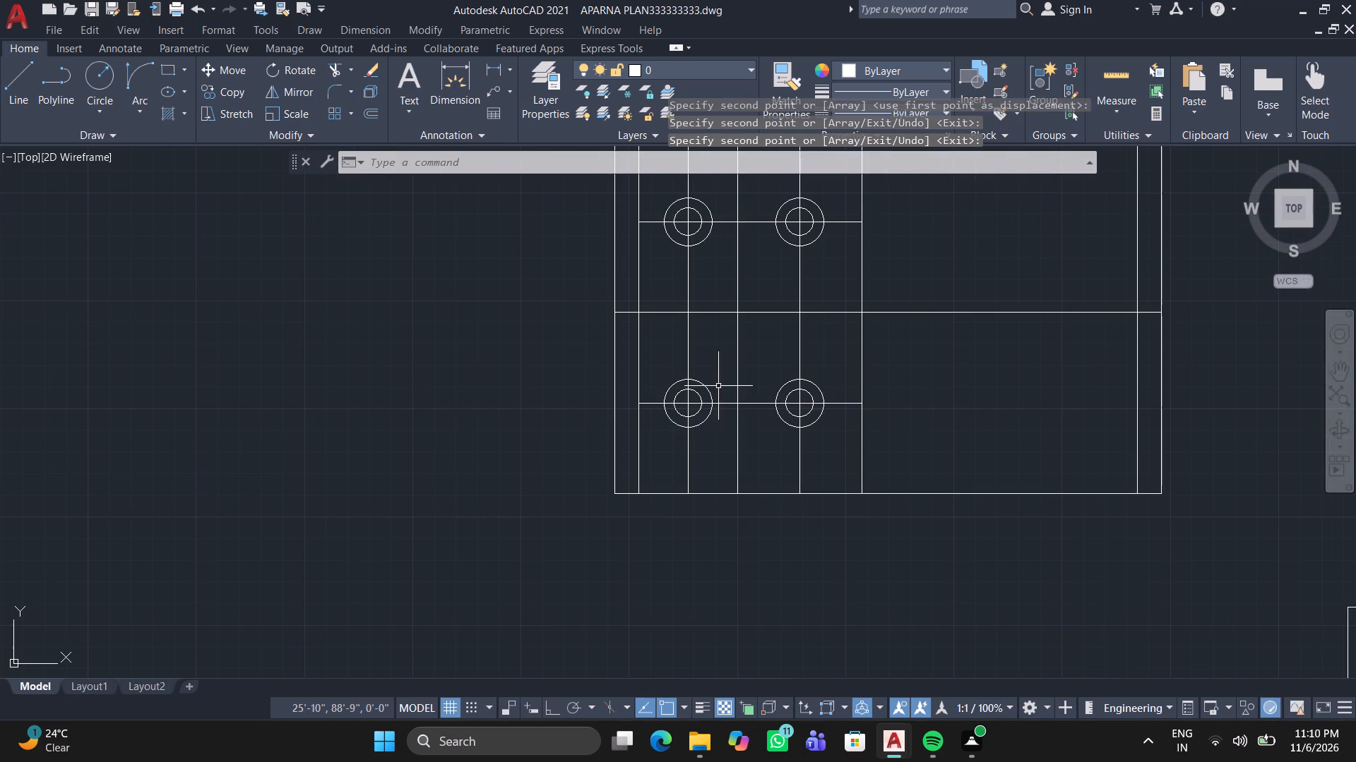
middle_drag(768, 341, 767, 411)
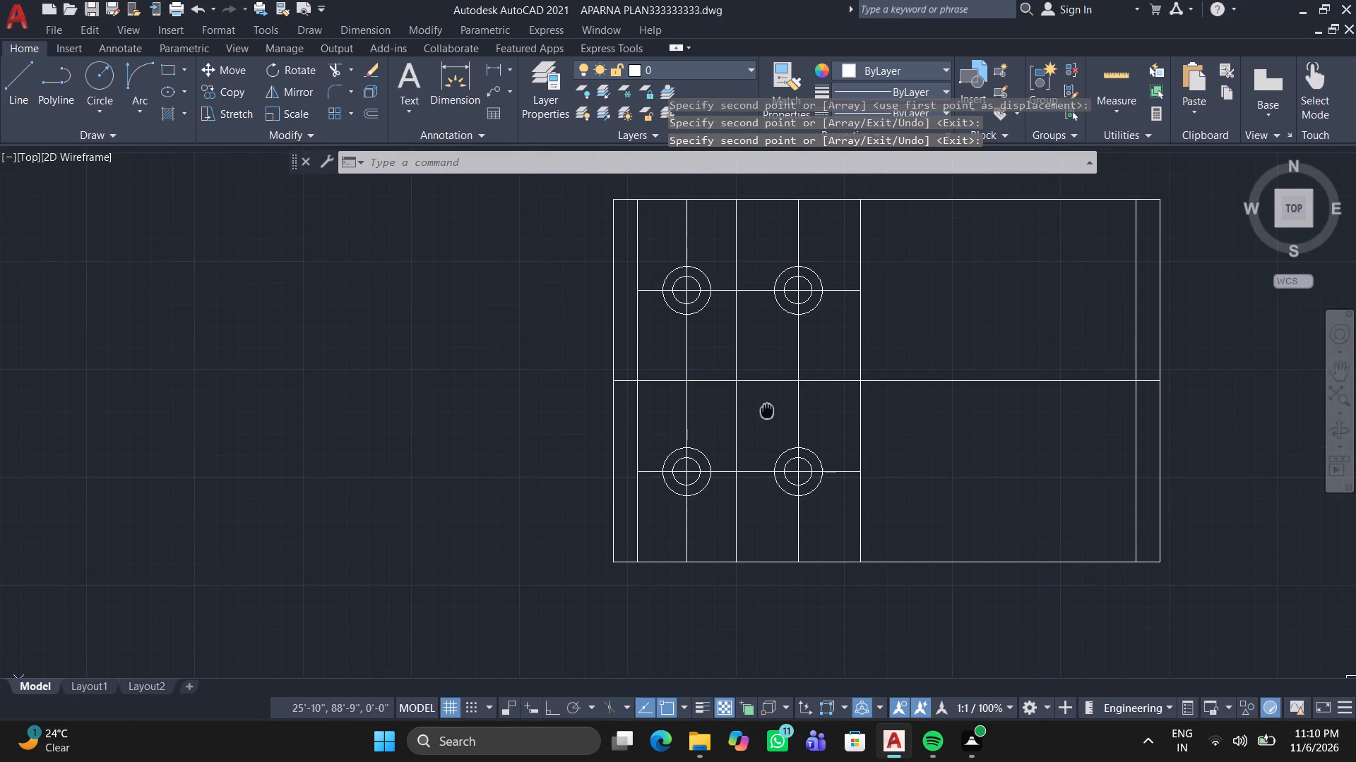
Offset the outer circle at the bed drawing's upper-left crossing by 1", once inward and once outward.
scroll(643, 238, up, 2)
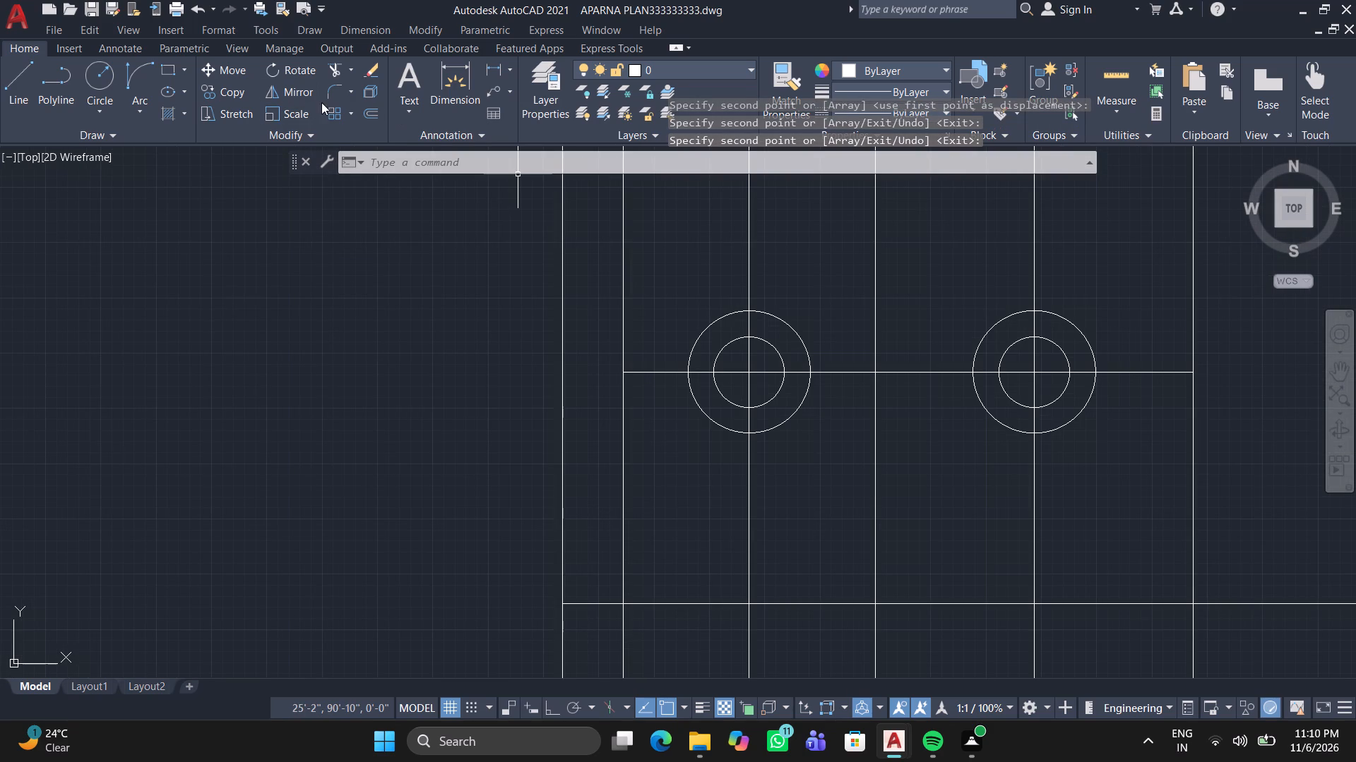
click(369, 109)
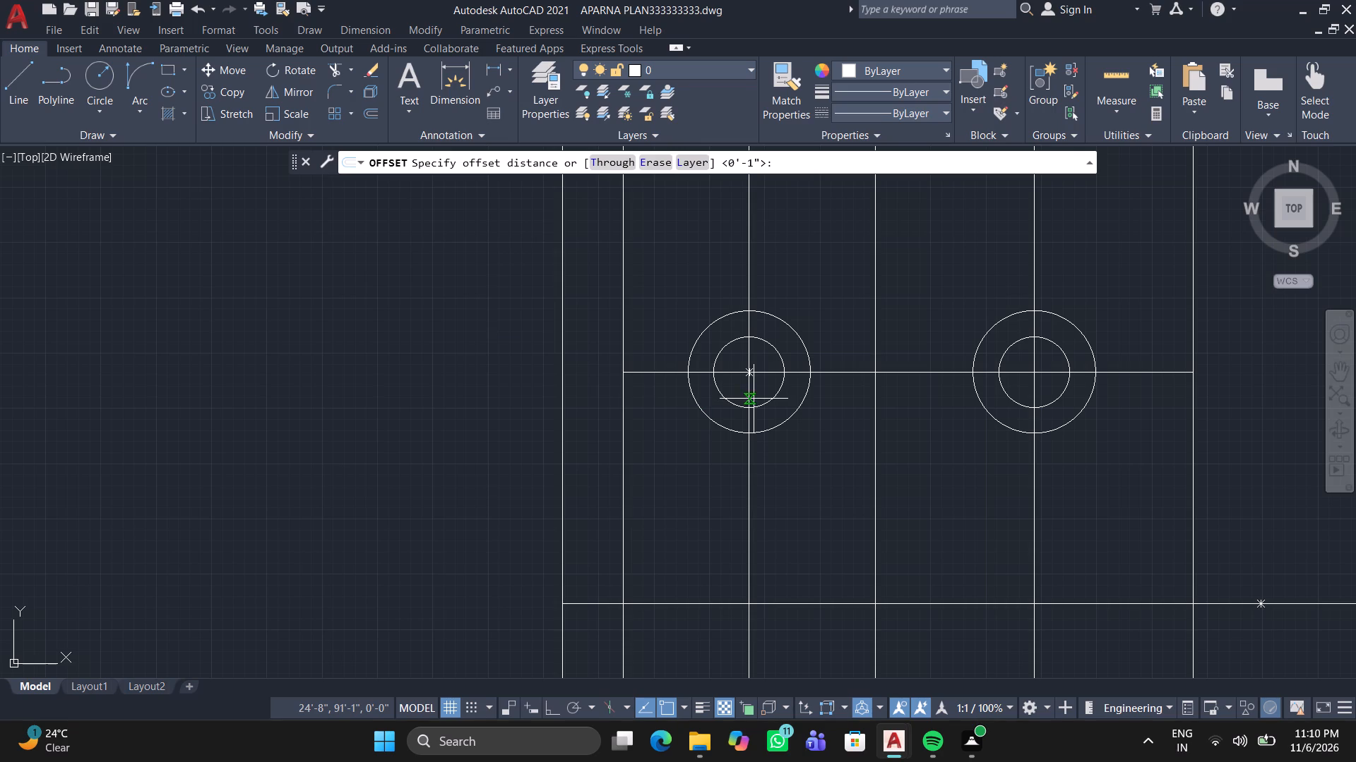
key(1)
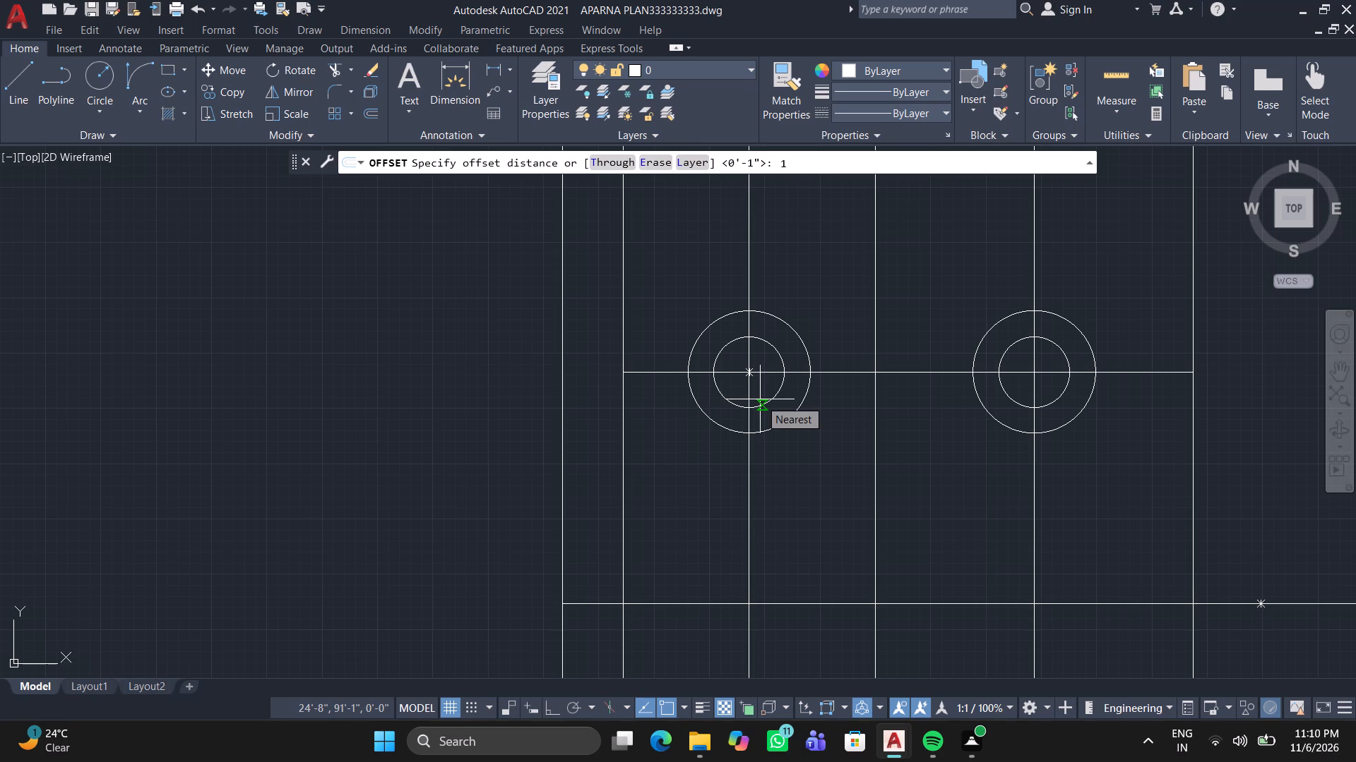
key(shift+quotedbl)
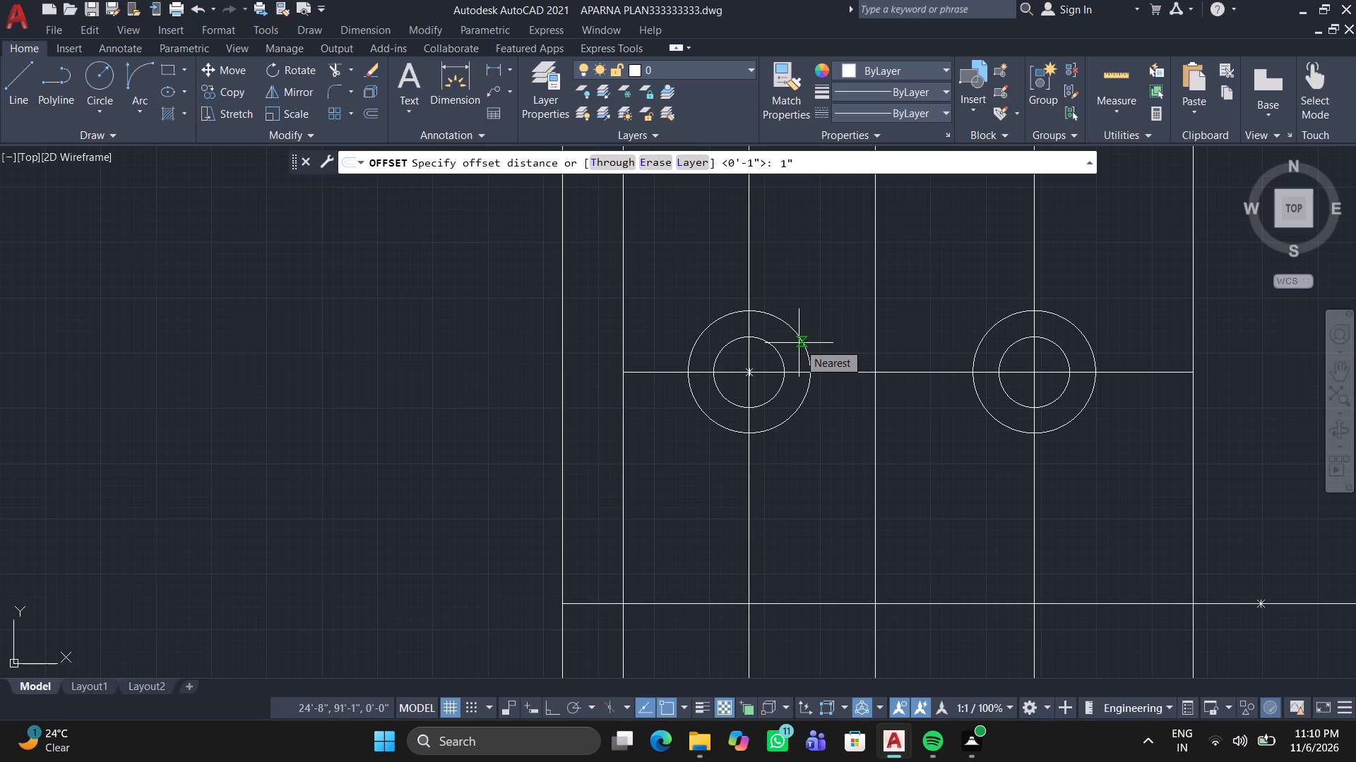
key(Return)
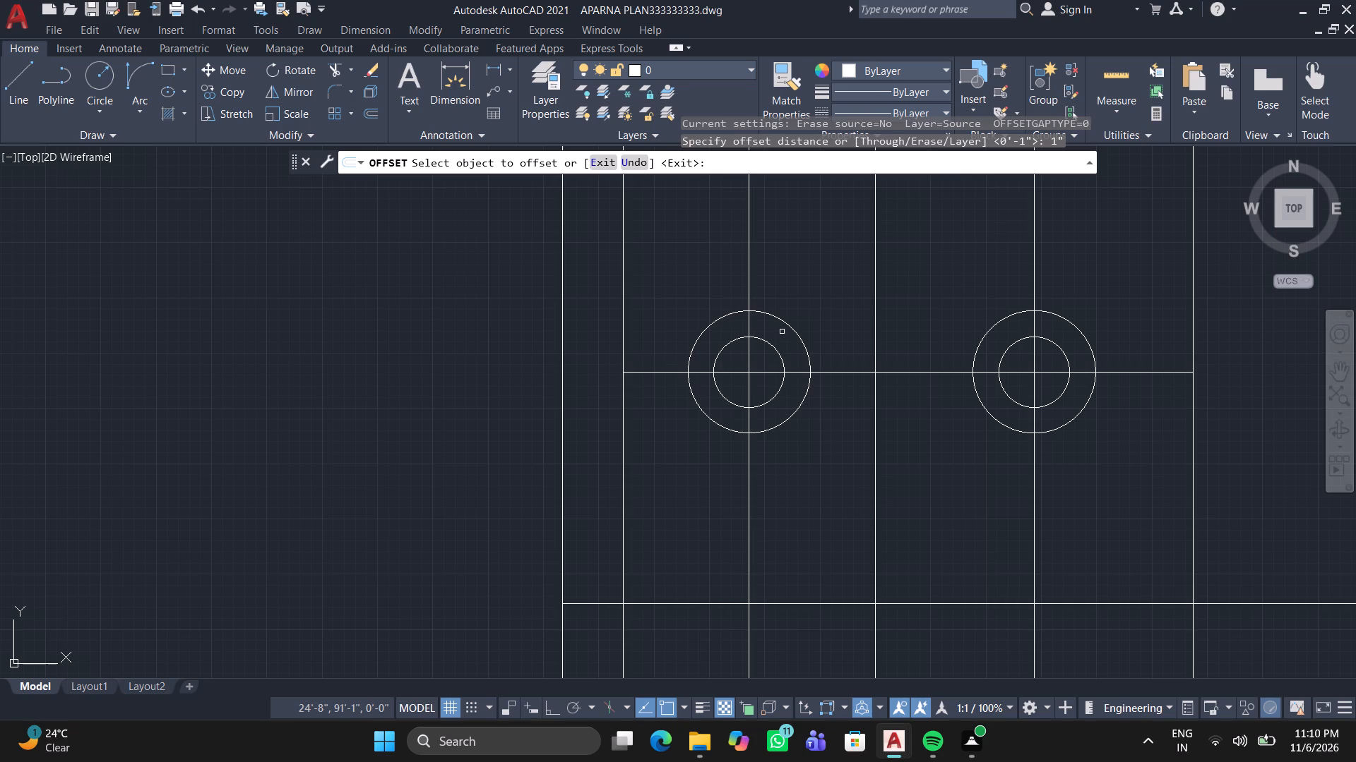
double_click(783, 323)
double_click(773, 332)
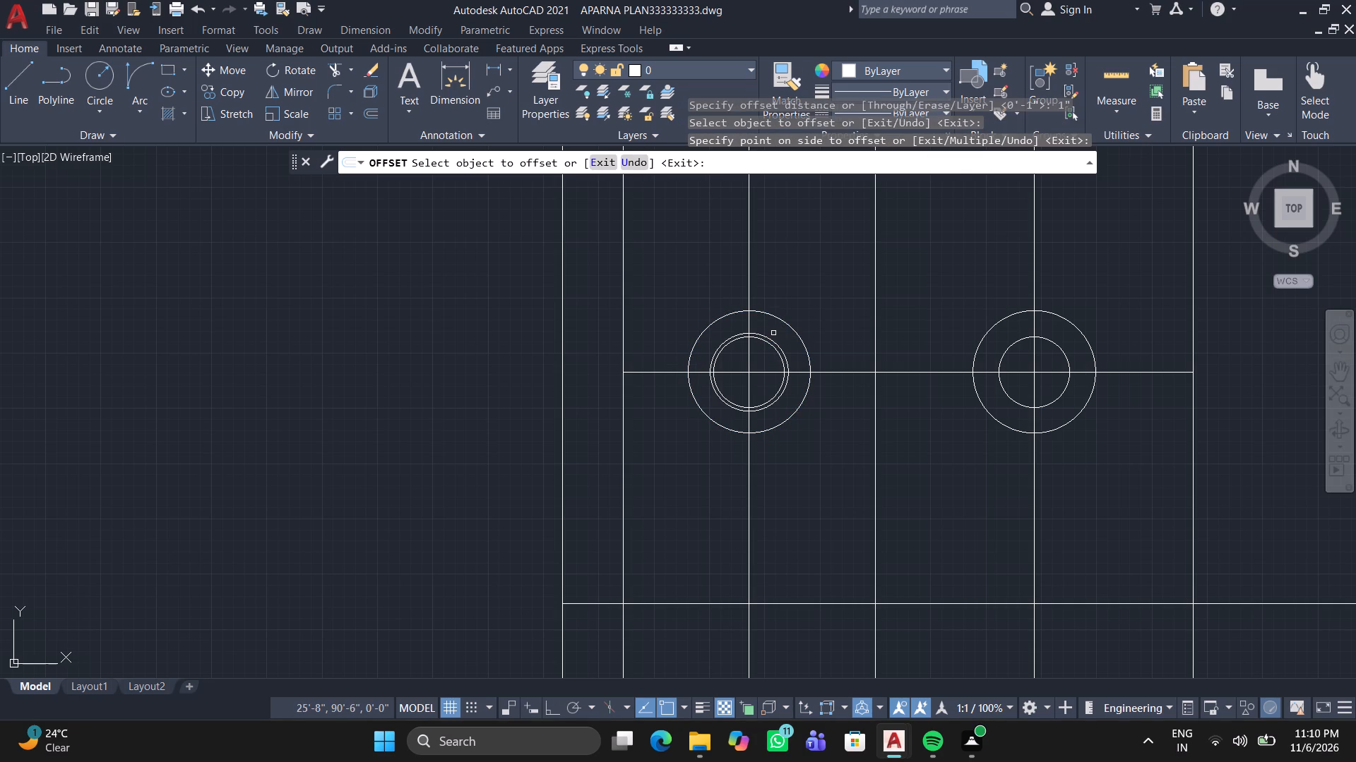
click(790, 323)
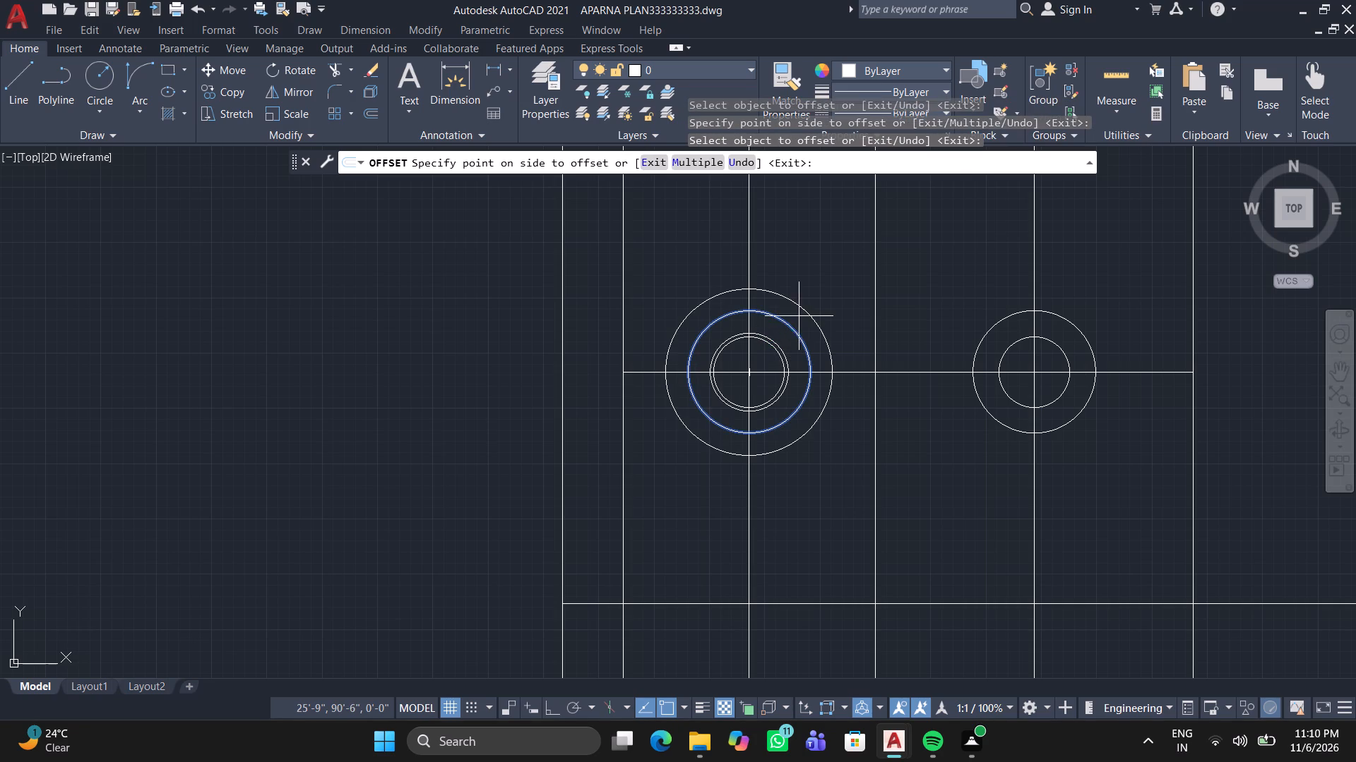
double_click(789, 325)
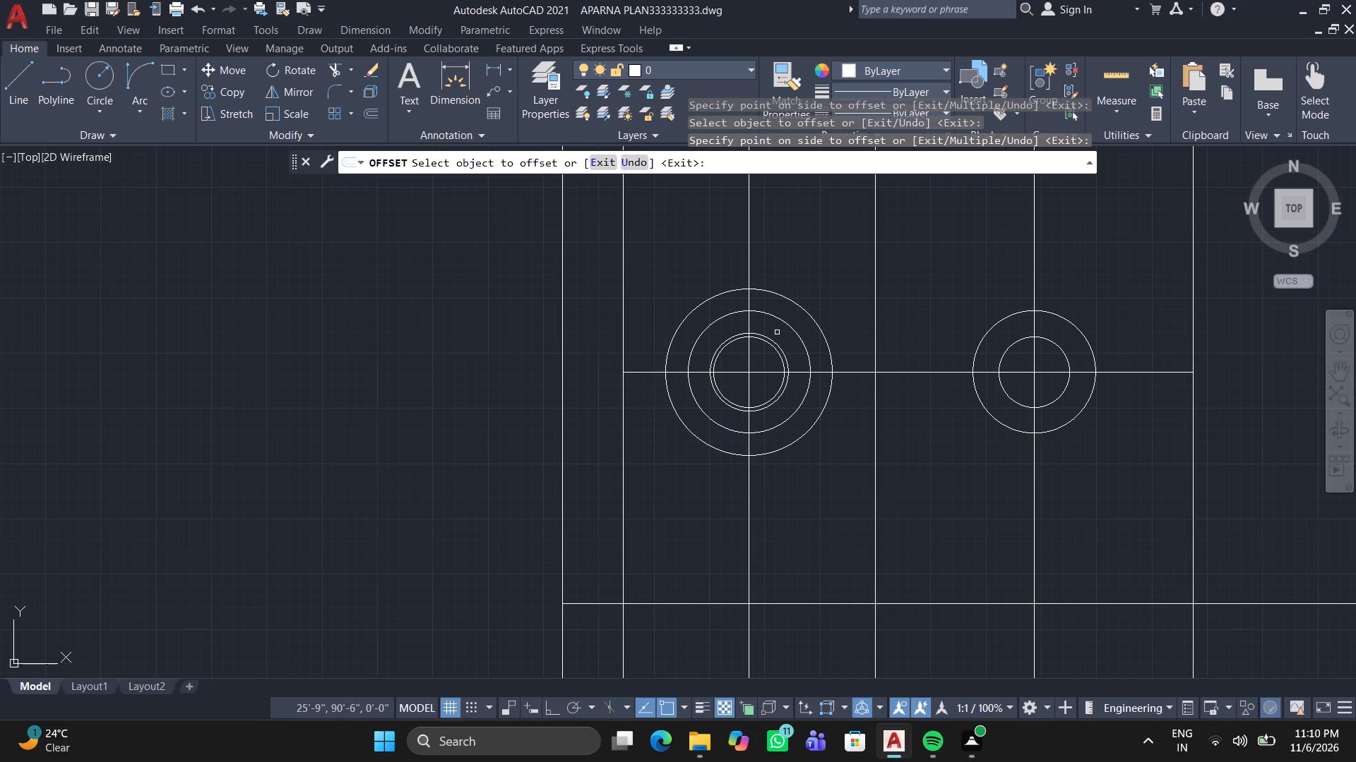
key(Return)
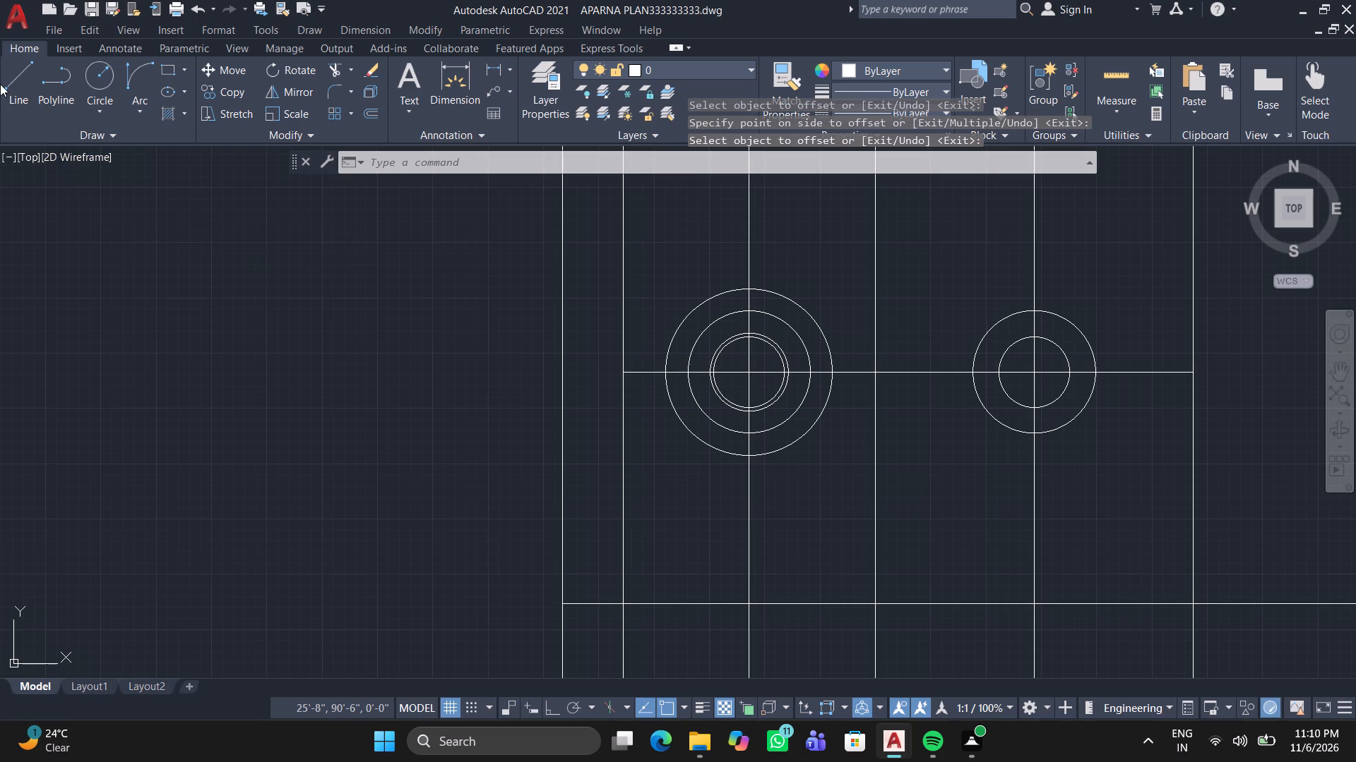
Offset the inner circle at the upper-right crossing outward by 1".
scroll(697, 285, down, 2)
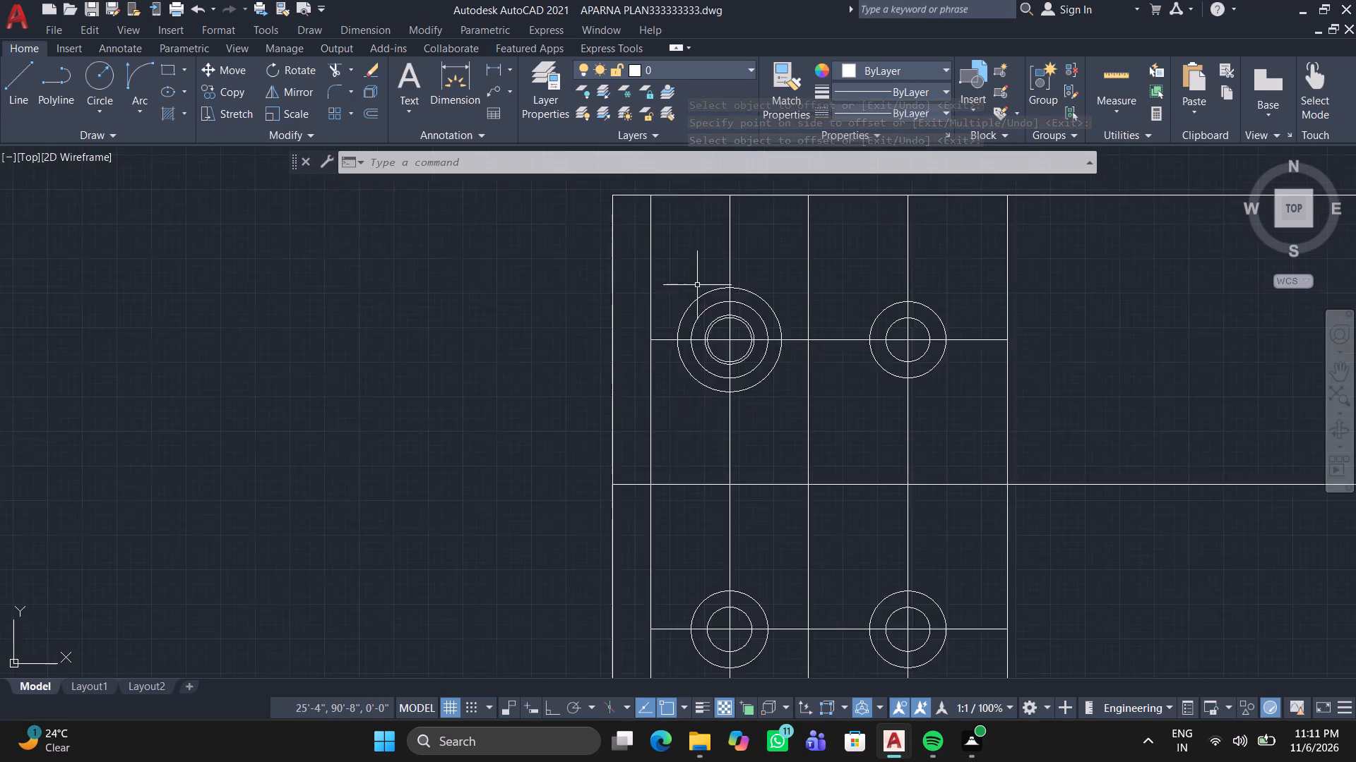
middle_drag(610, 229, 47, 263)
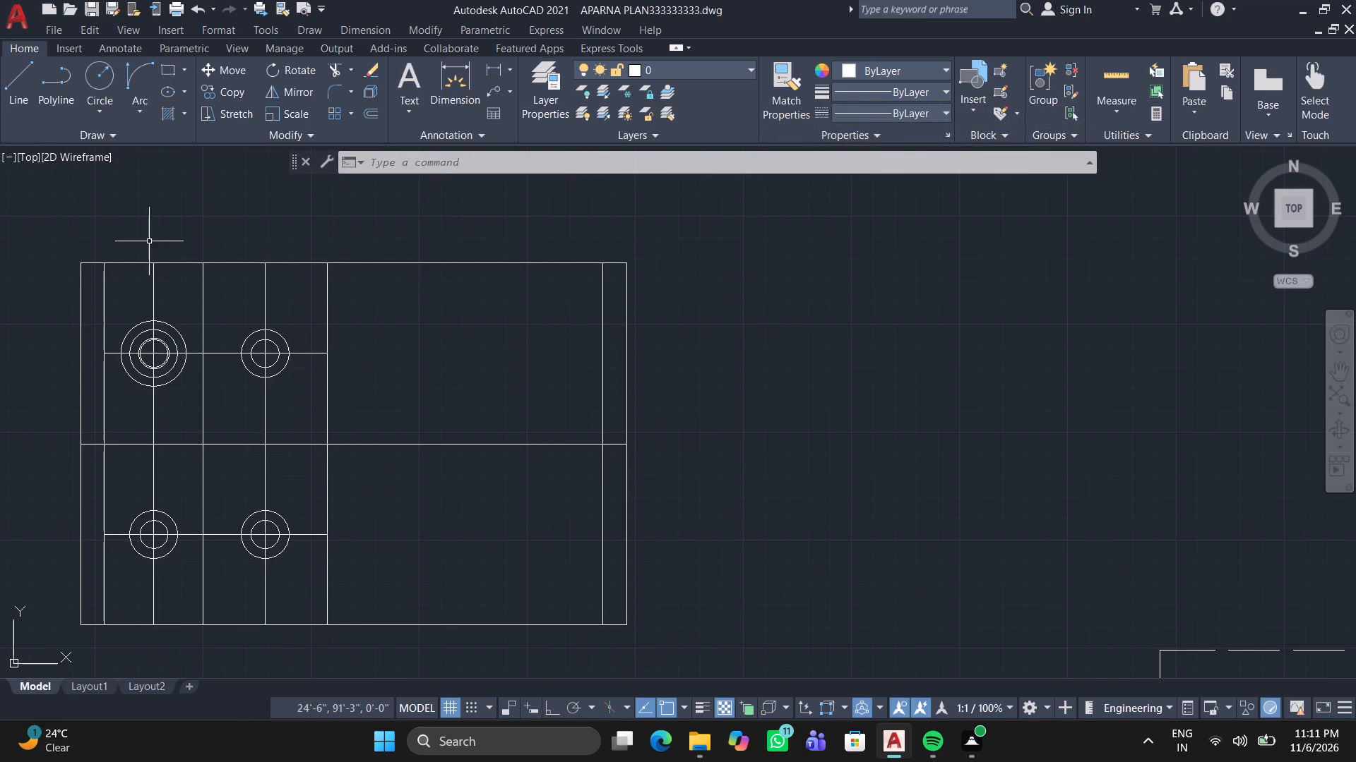
scroll(279, 336, up, 3)
middle_drag(279, 322, 391, 289)
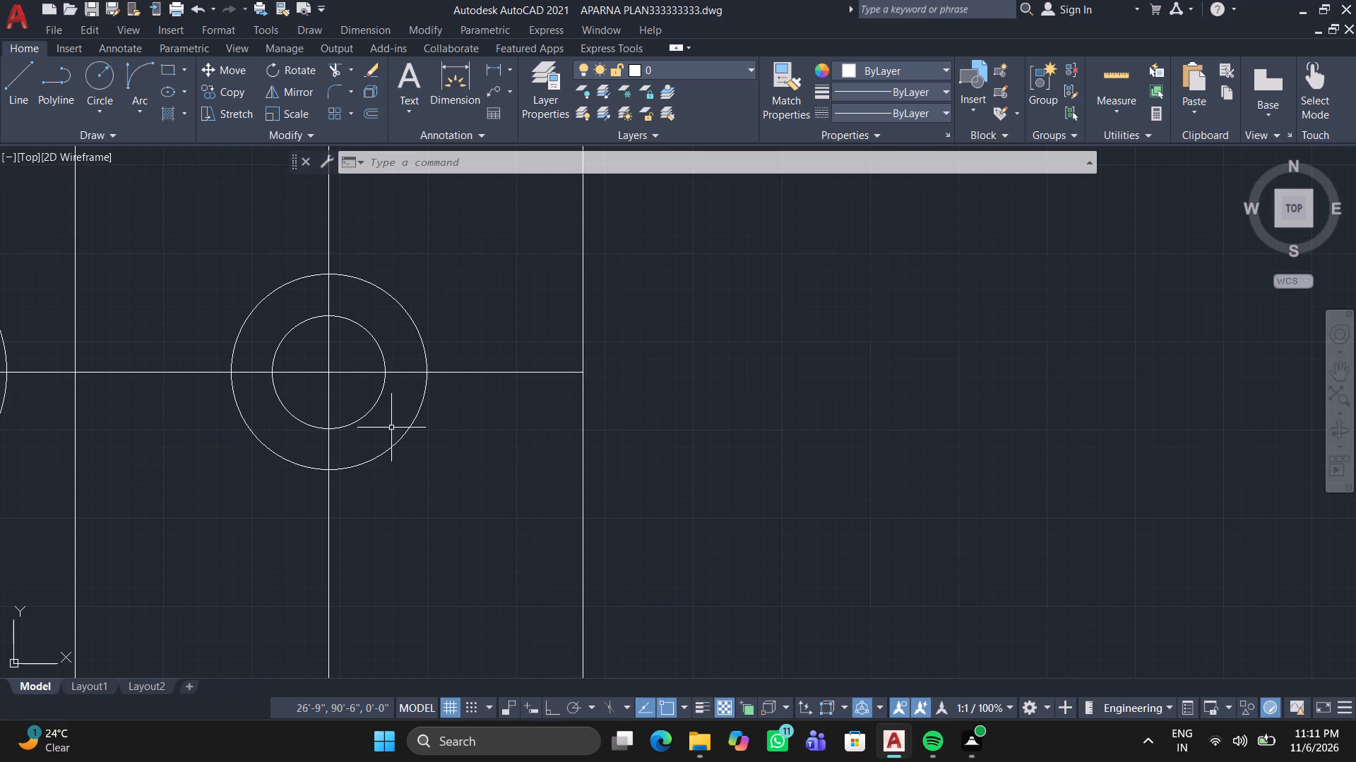
click(359, 325)
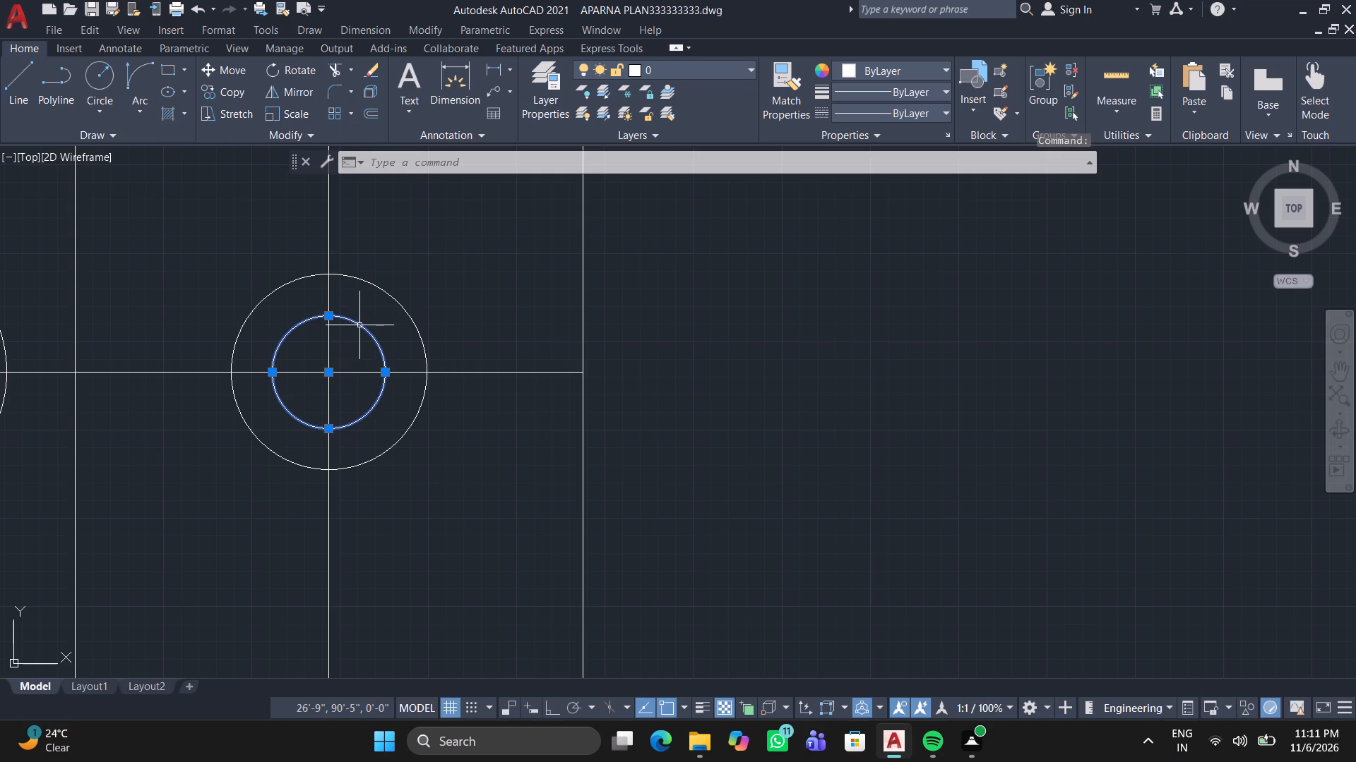
click(367, 105)
key(1)
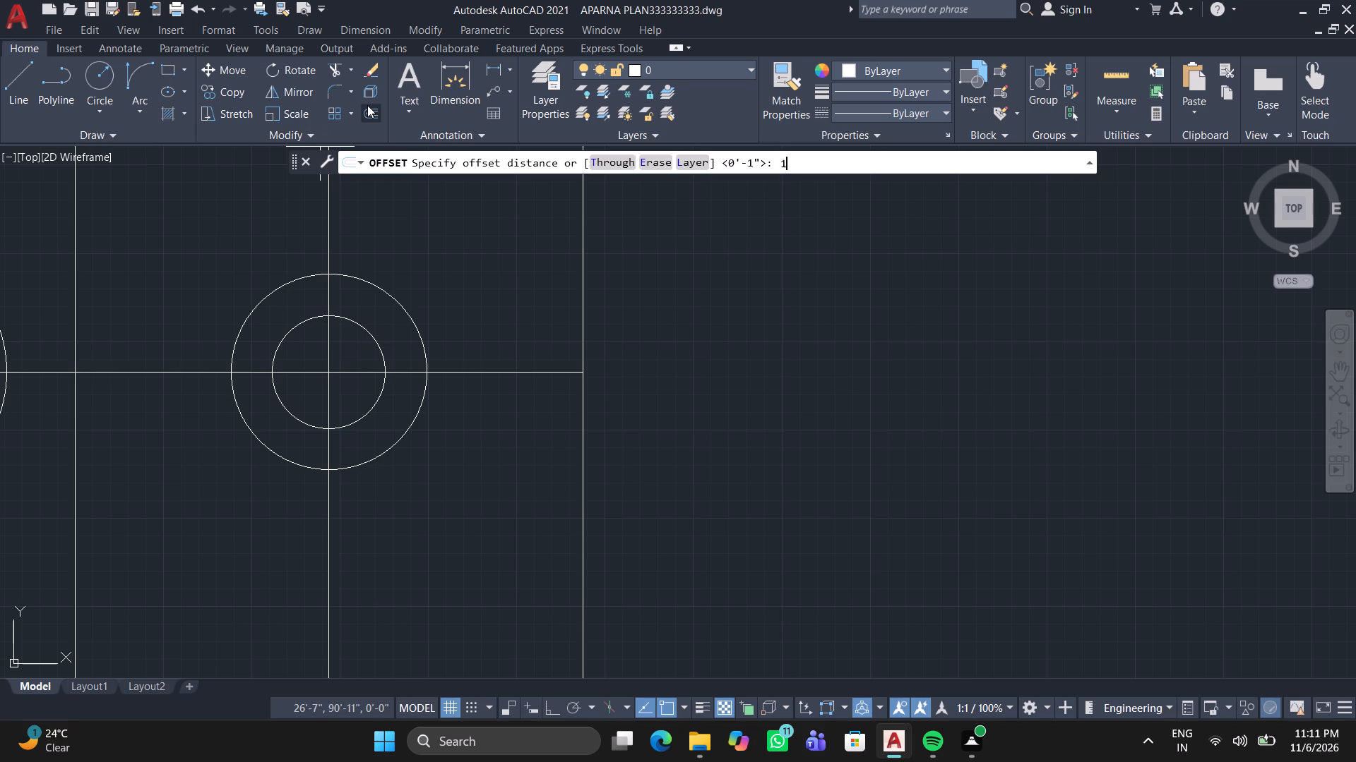
key(shift+quotedbl)
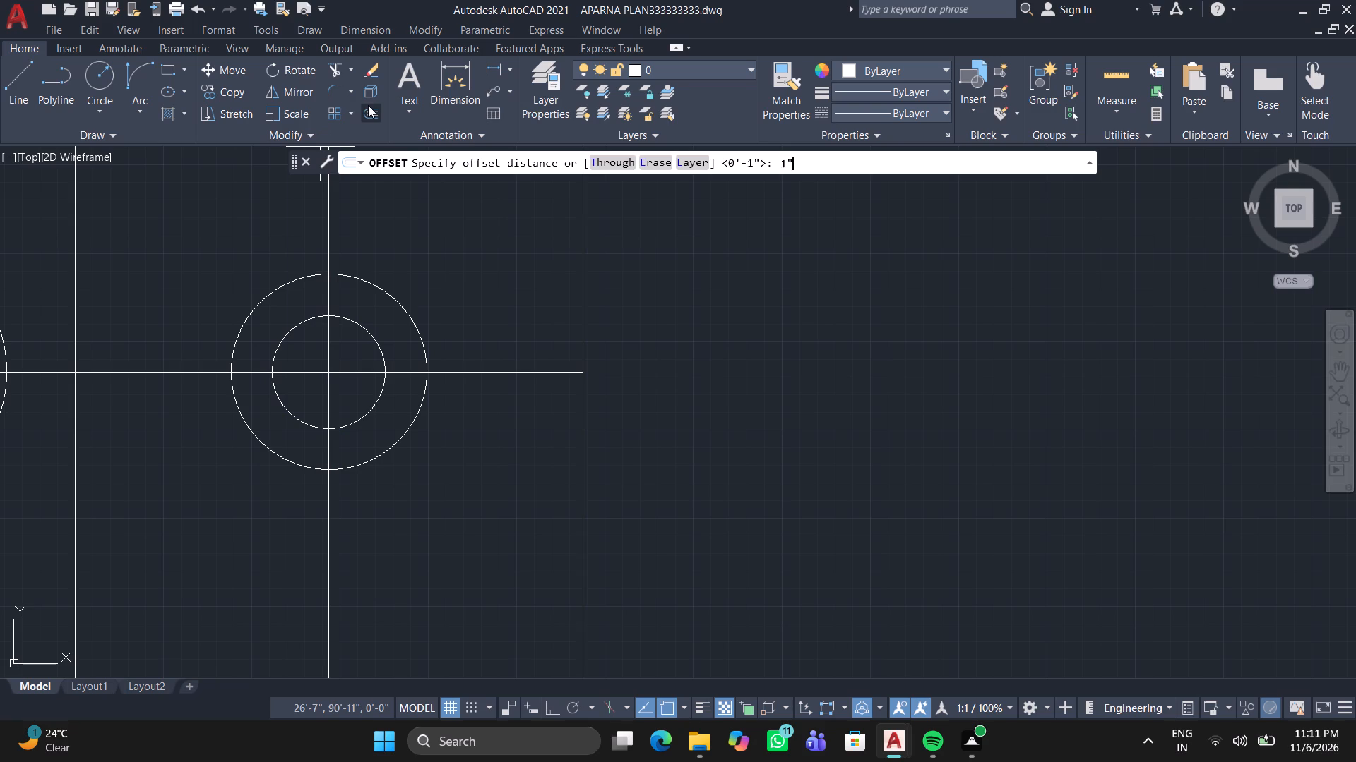
key(Return)
click(368, 105)
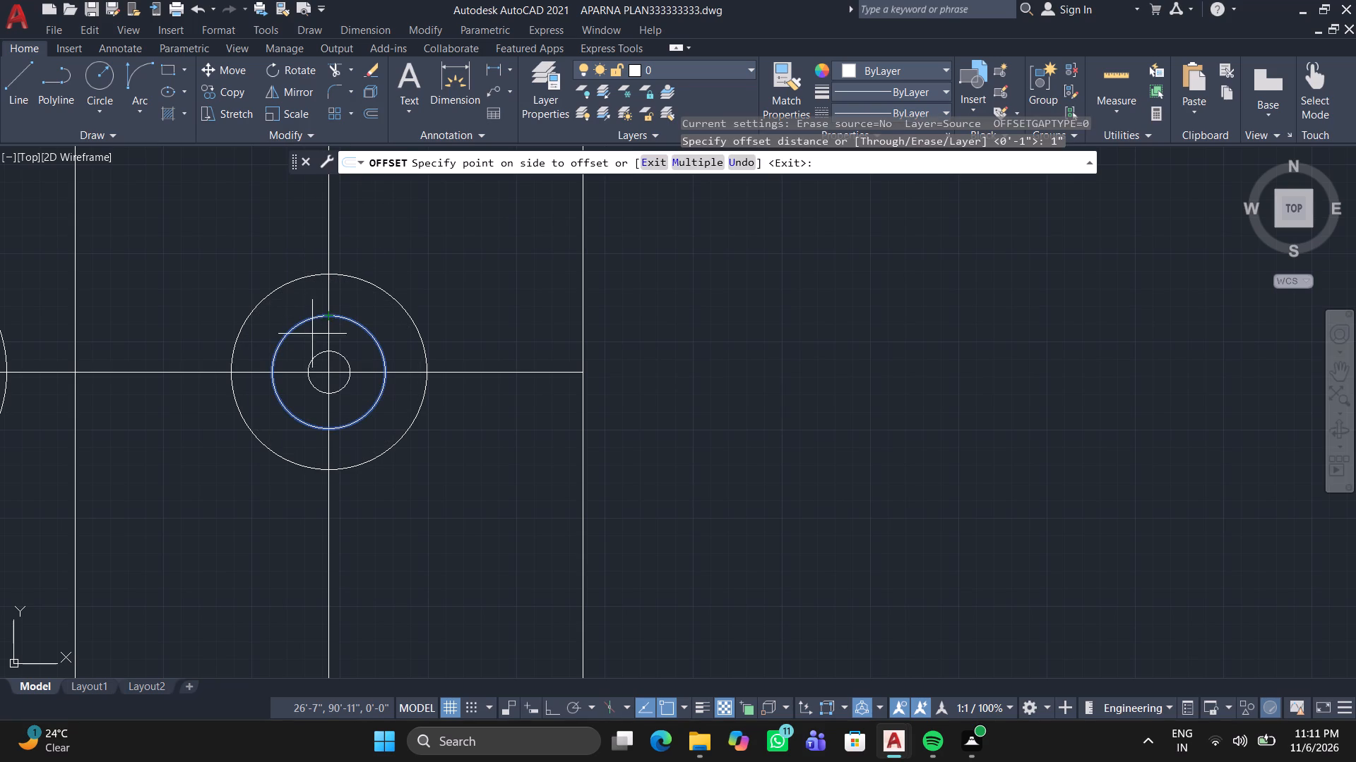
double_click(361, 284)
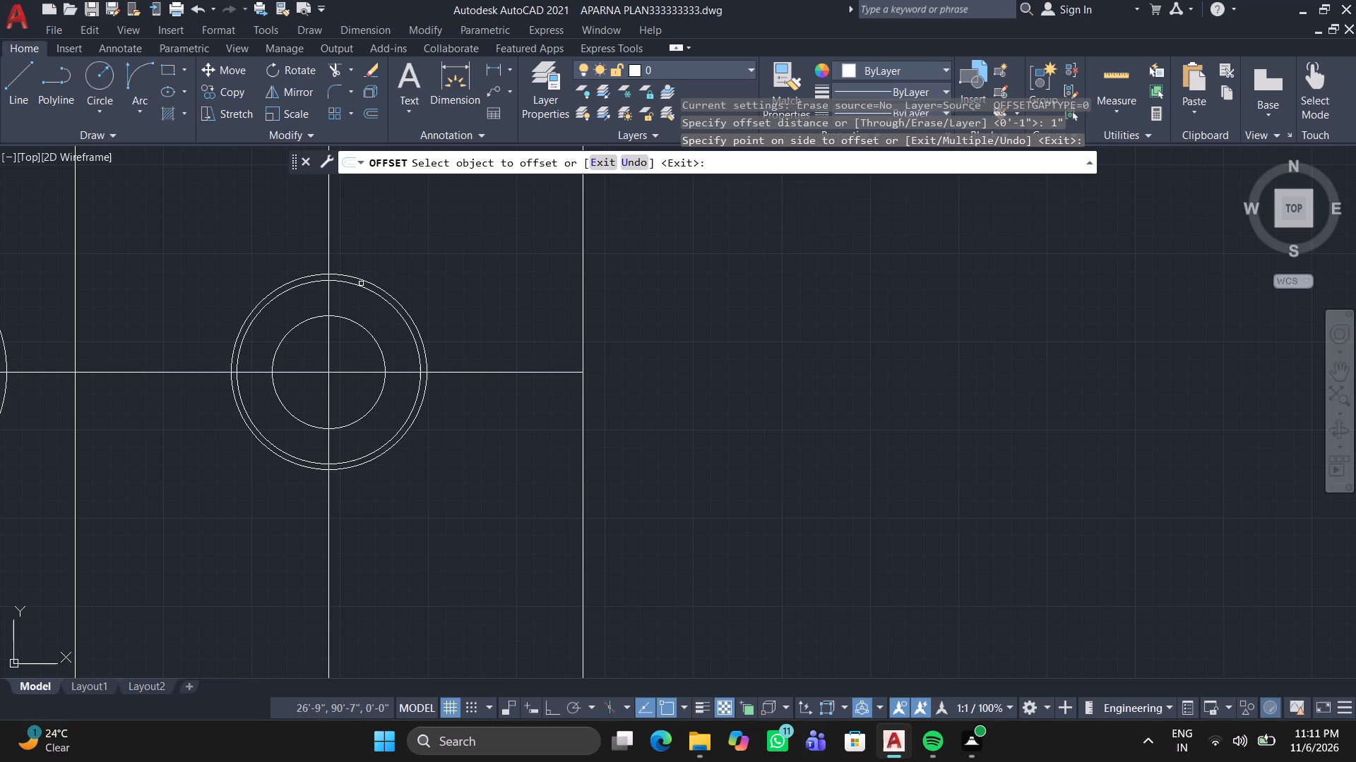
click(361, 327)
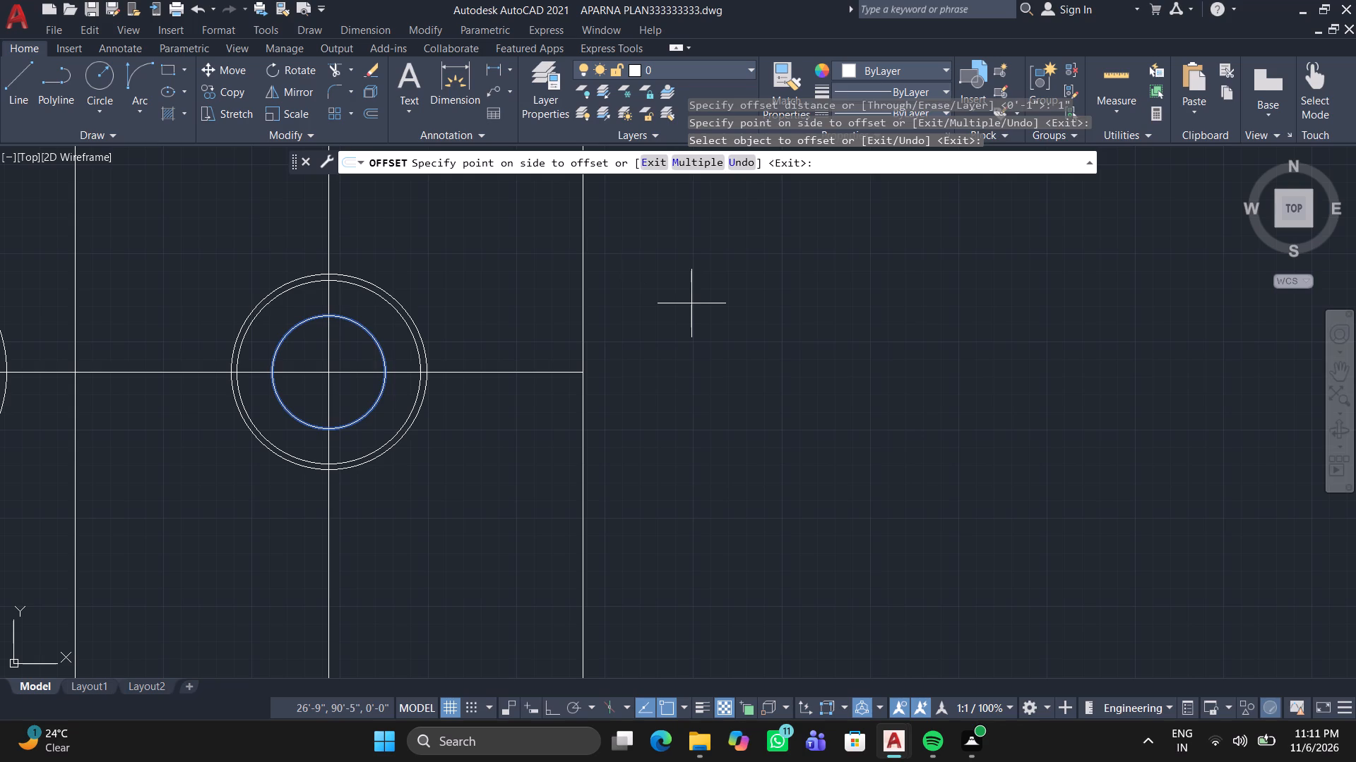
key(space)
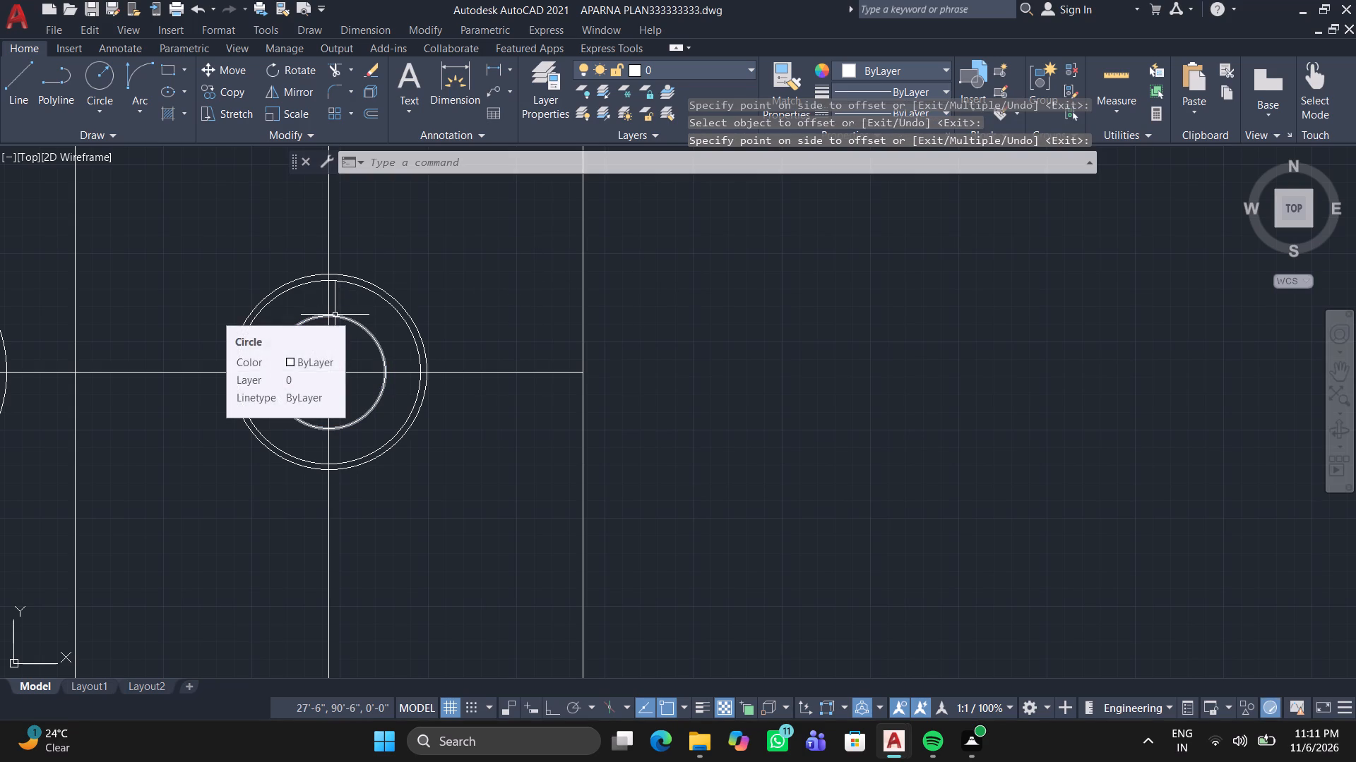
Draw a concentric circle of about 1" radius just inside the inner circle at the upper-right crossing.
click(105, 72)
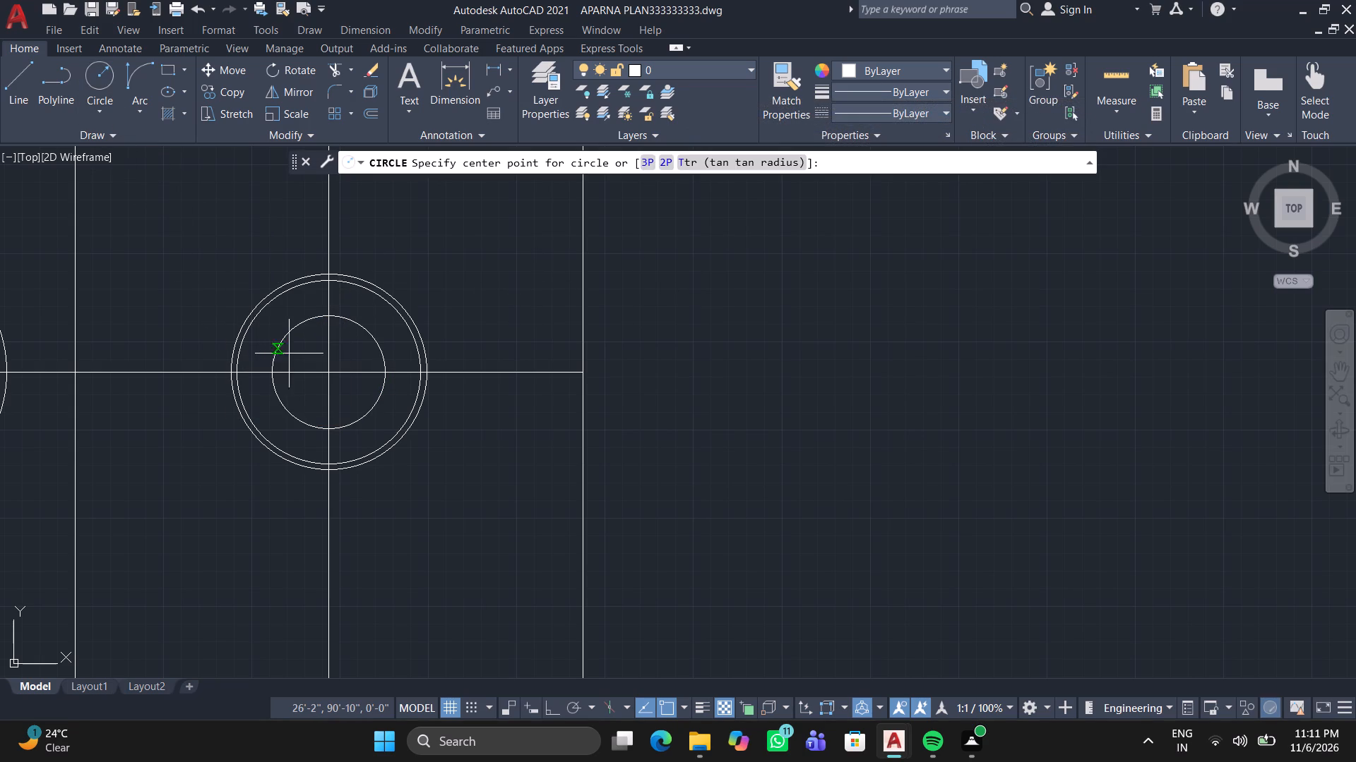
click(335, 375)
scroll(337, 334, up, 3)
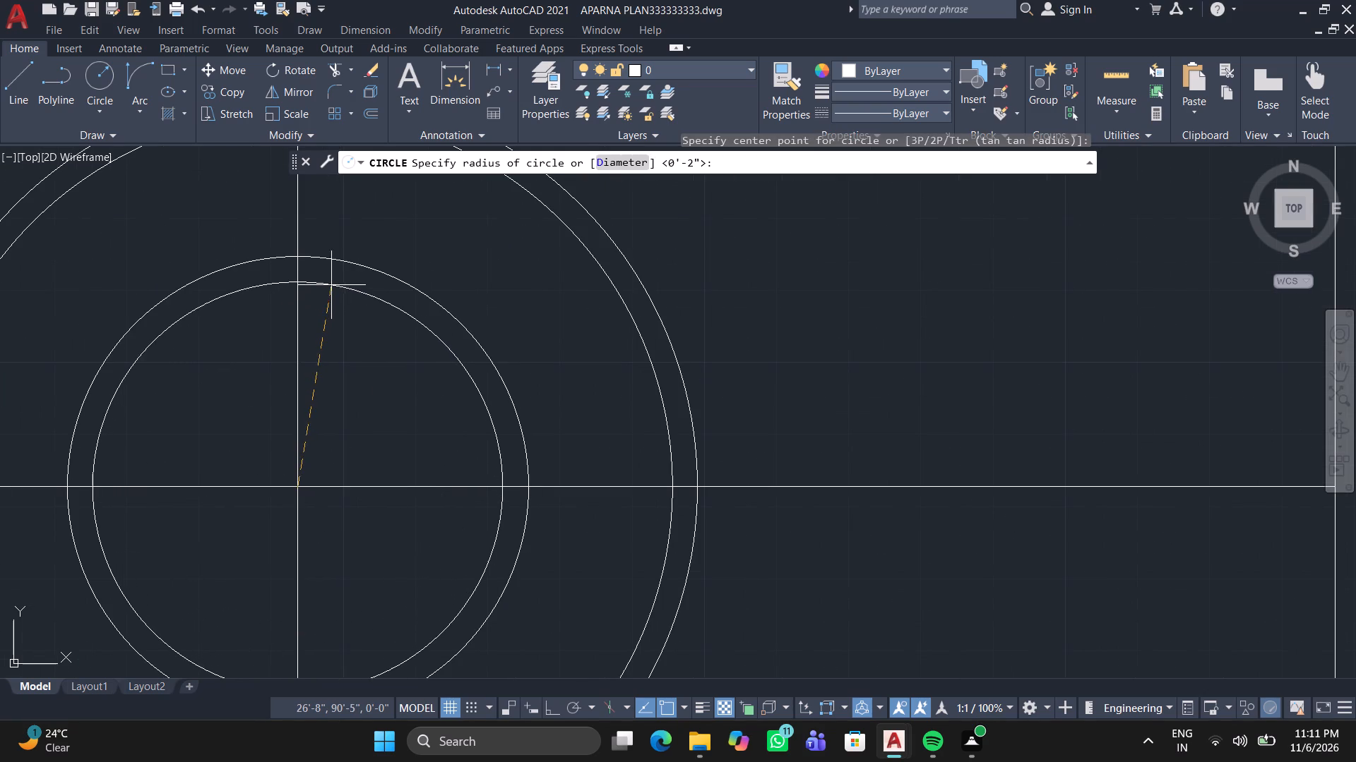
click(335, 278)
scroll(280, 409, down, 3)
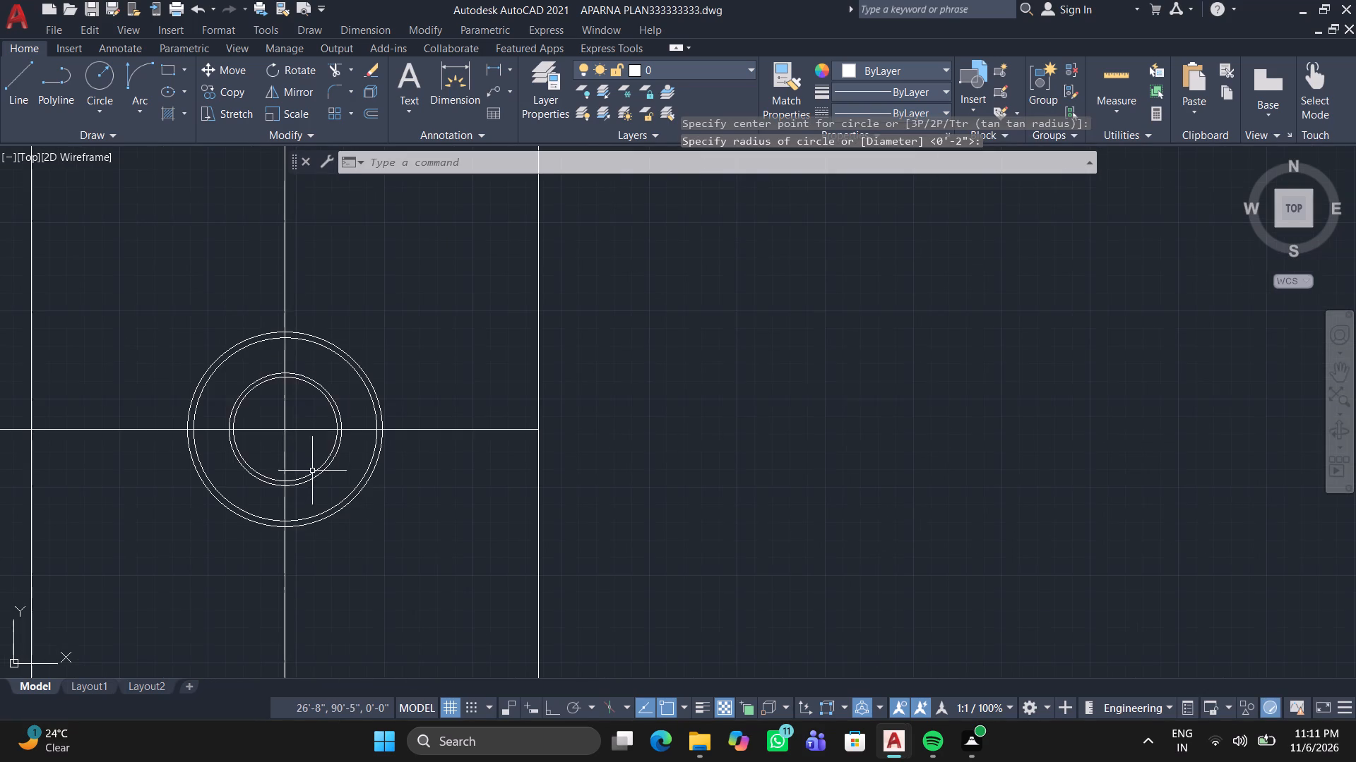
Draw a concentric circle of about 1" radius just inside the inner circle at the lower-left crossing.
scroll(322, 496, down, 1)
middle_drag(342, 554, 571, 211)
scroll(579, 428, down, 1)
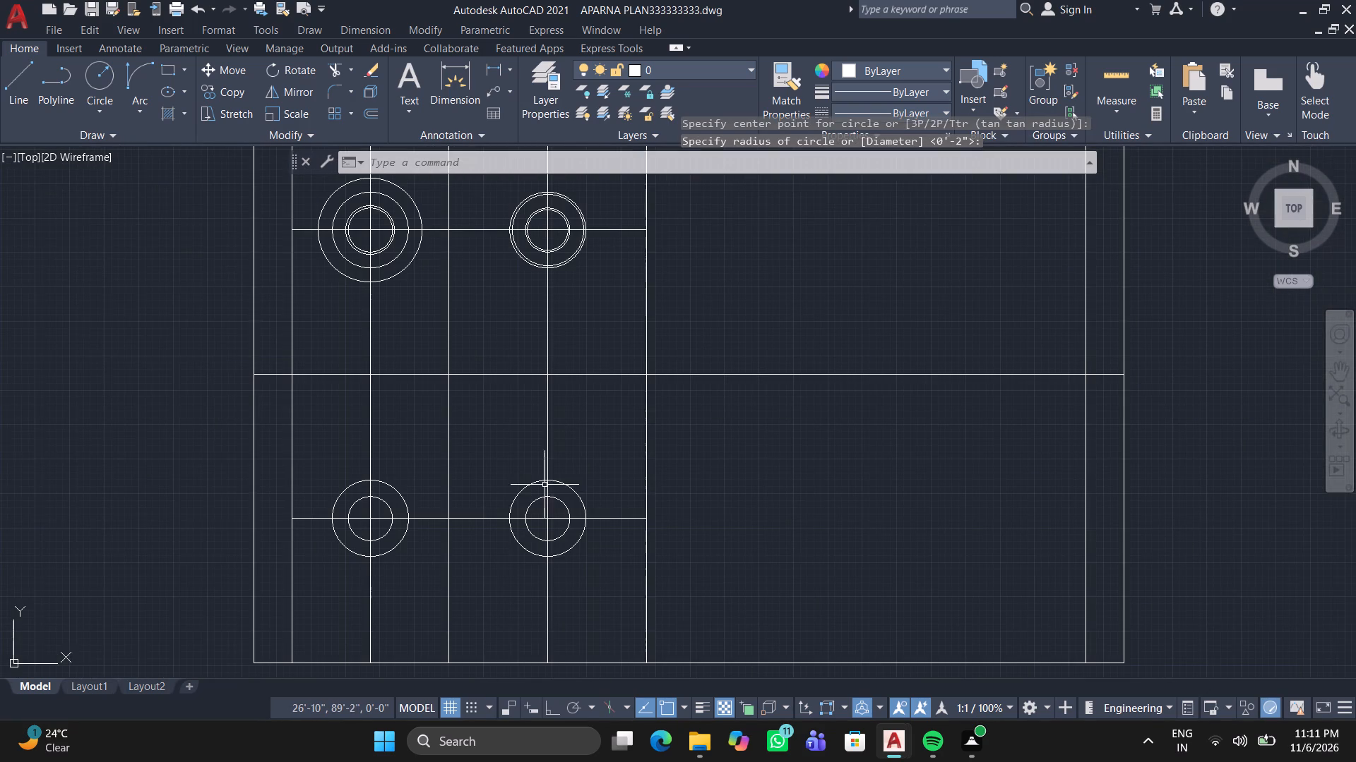
middle_drag(544, 486, 549, 459)
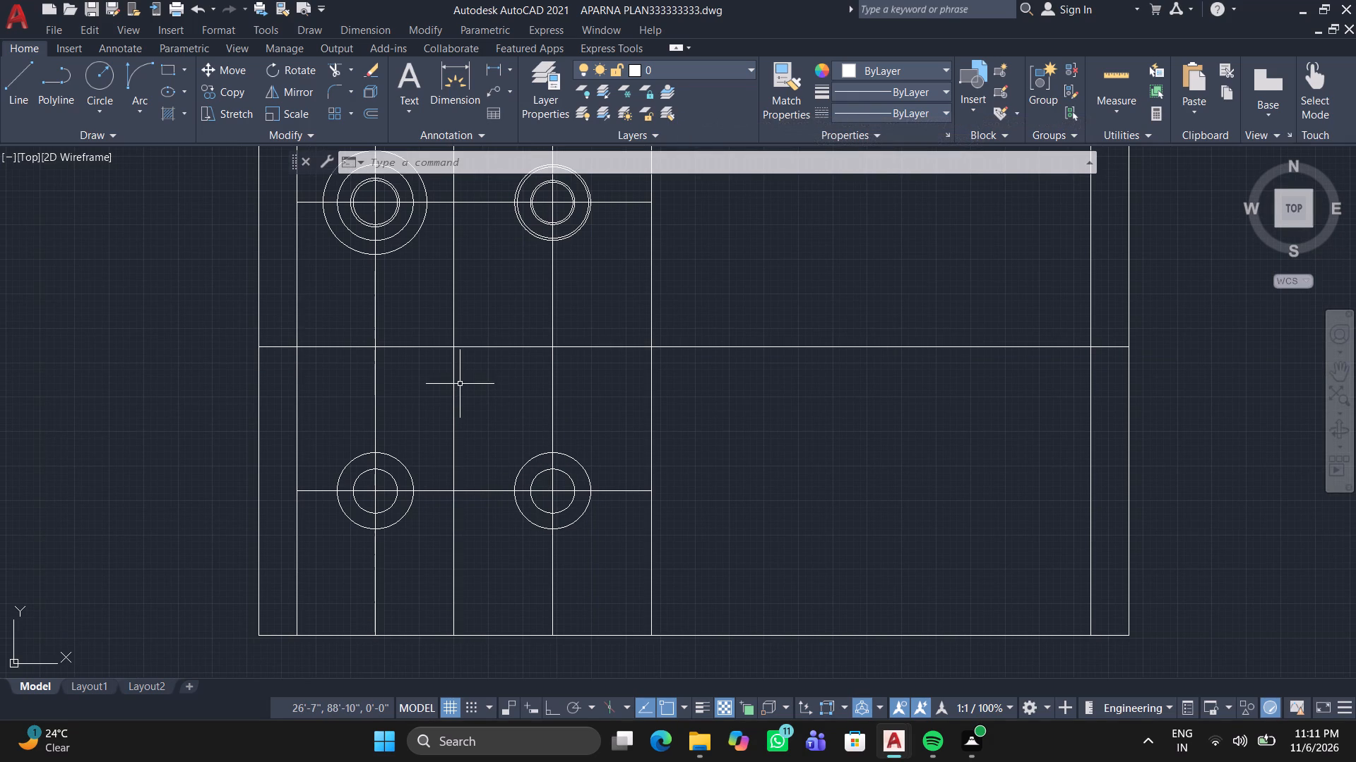
click(105, 83)
scroll(354, 488, up, 2)
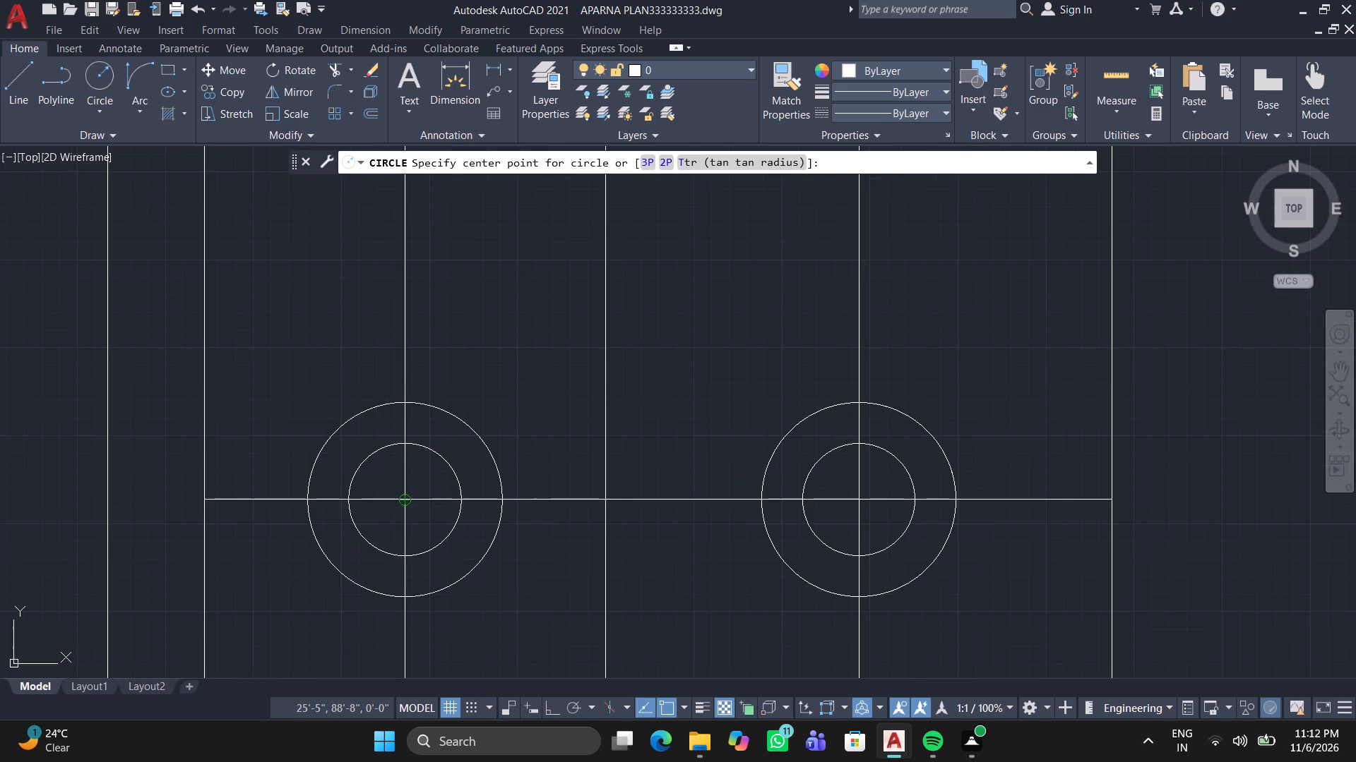
click(404, 500)
scroll(417, 464, up, 2)
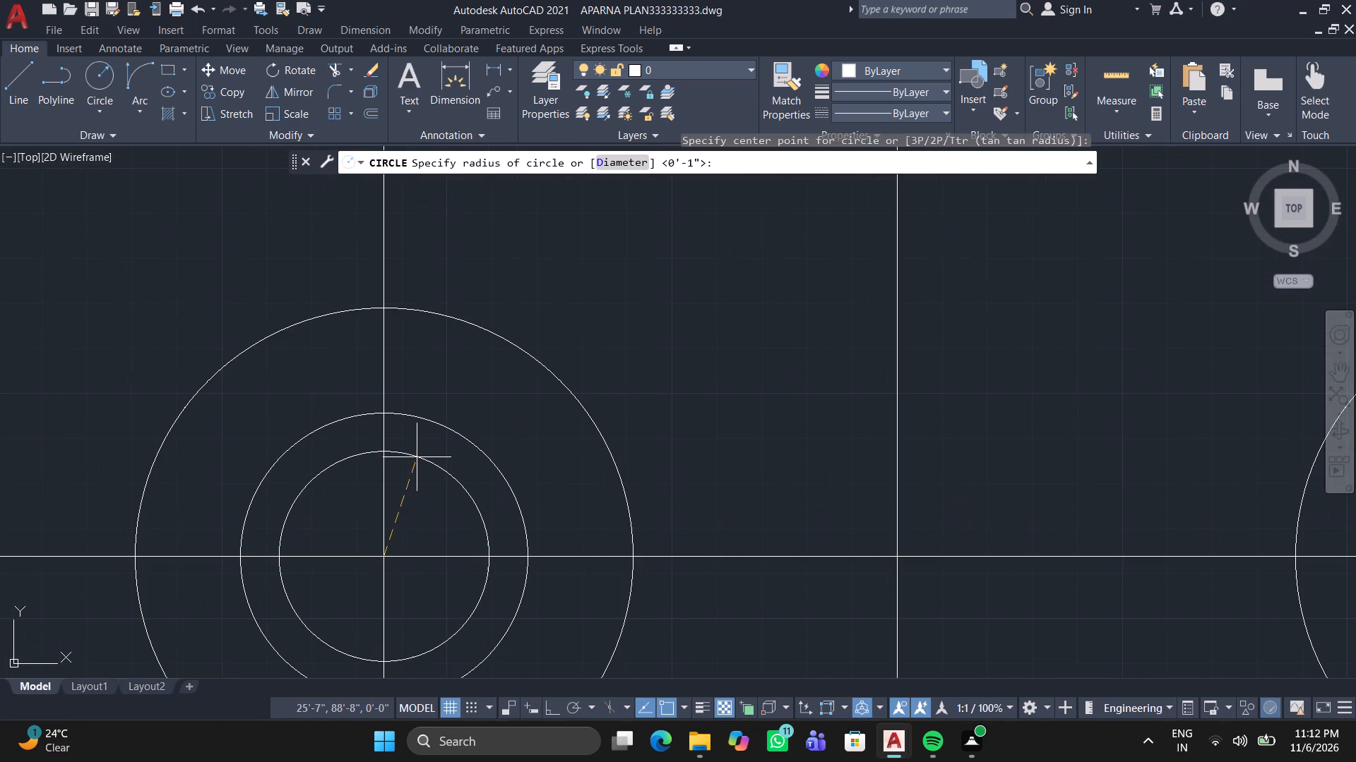
click(417, 445)
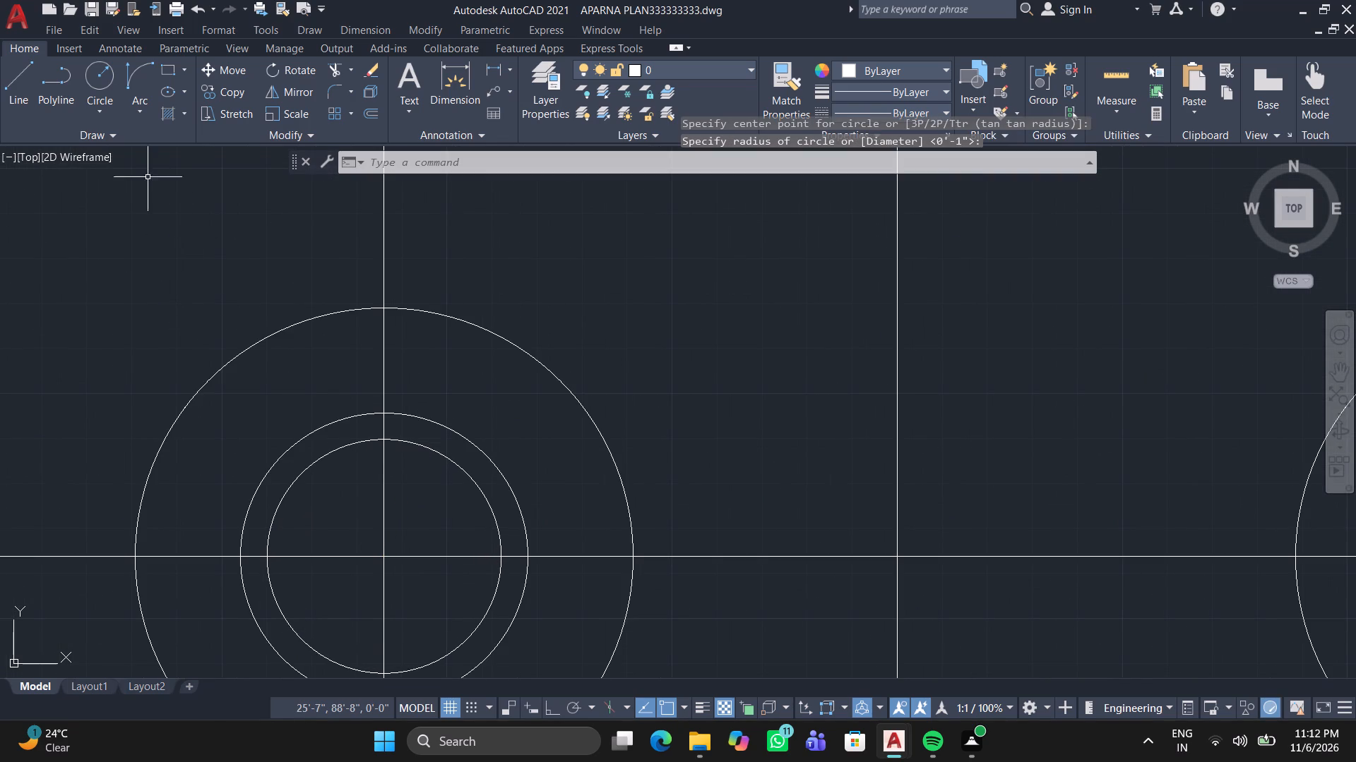
Draw a concentric circle just inside the outer circle at the lower-left crossing.
click(94, 67)
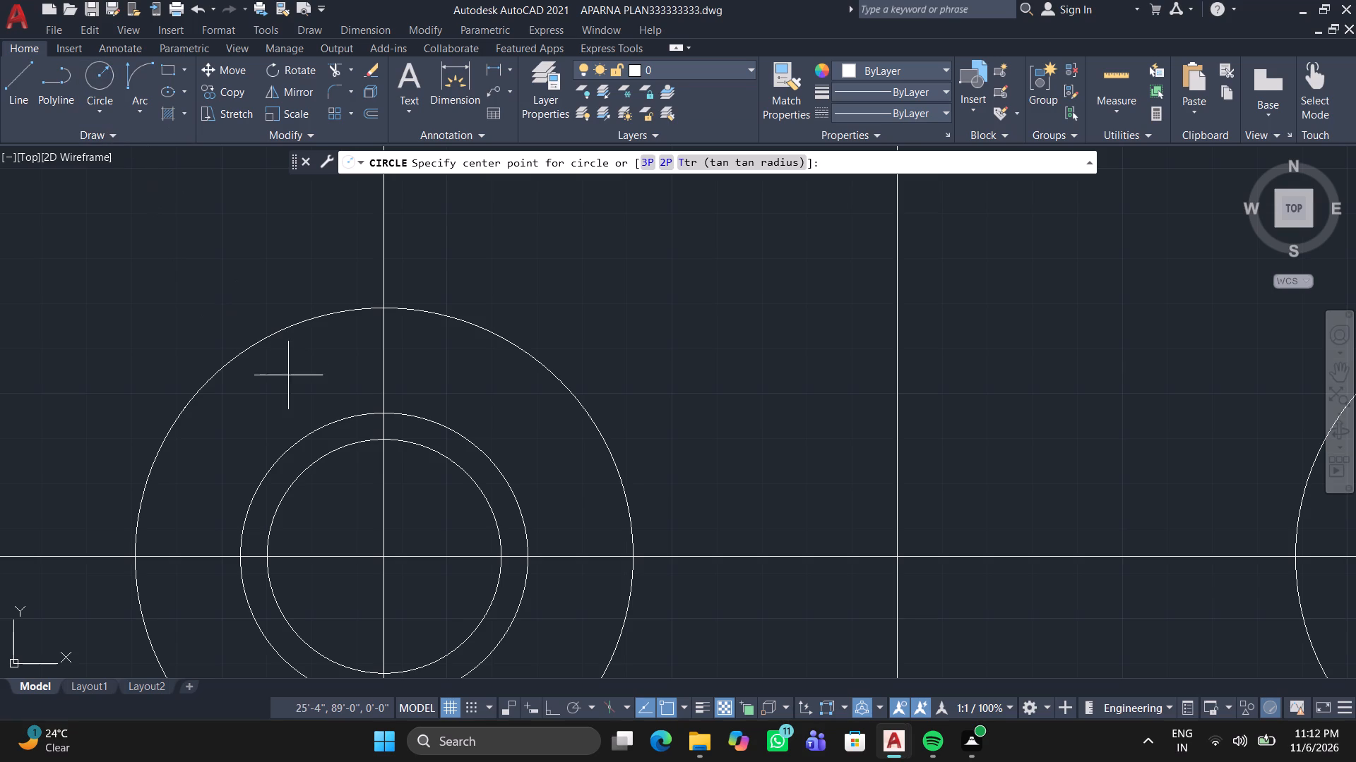
click(387, 559)
middle_drag(387, 559, 406, 485)
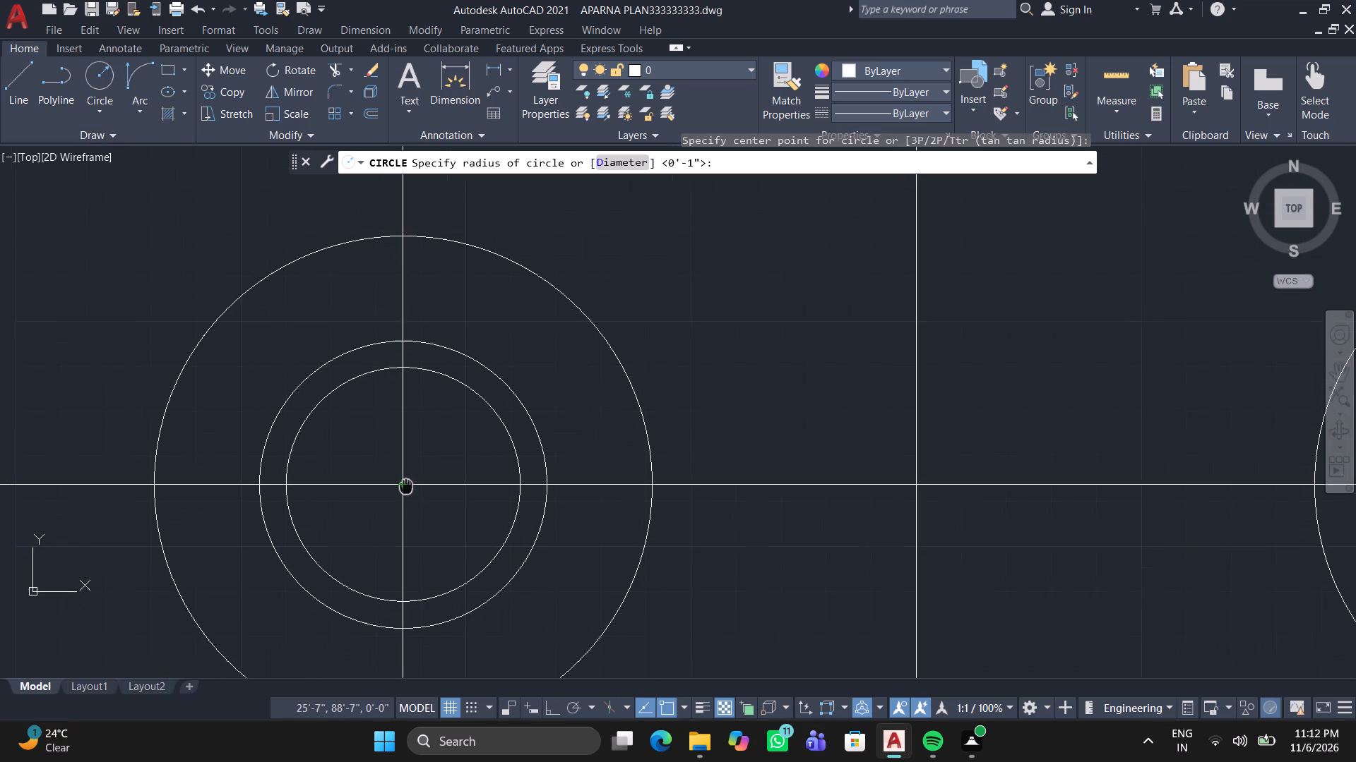
middle_drag(406, 485, 408, 483)
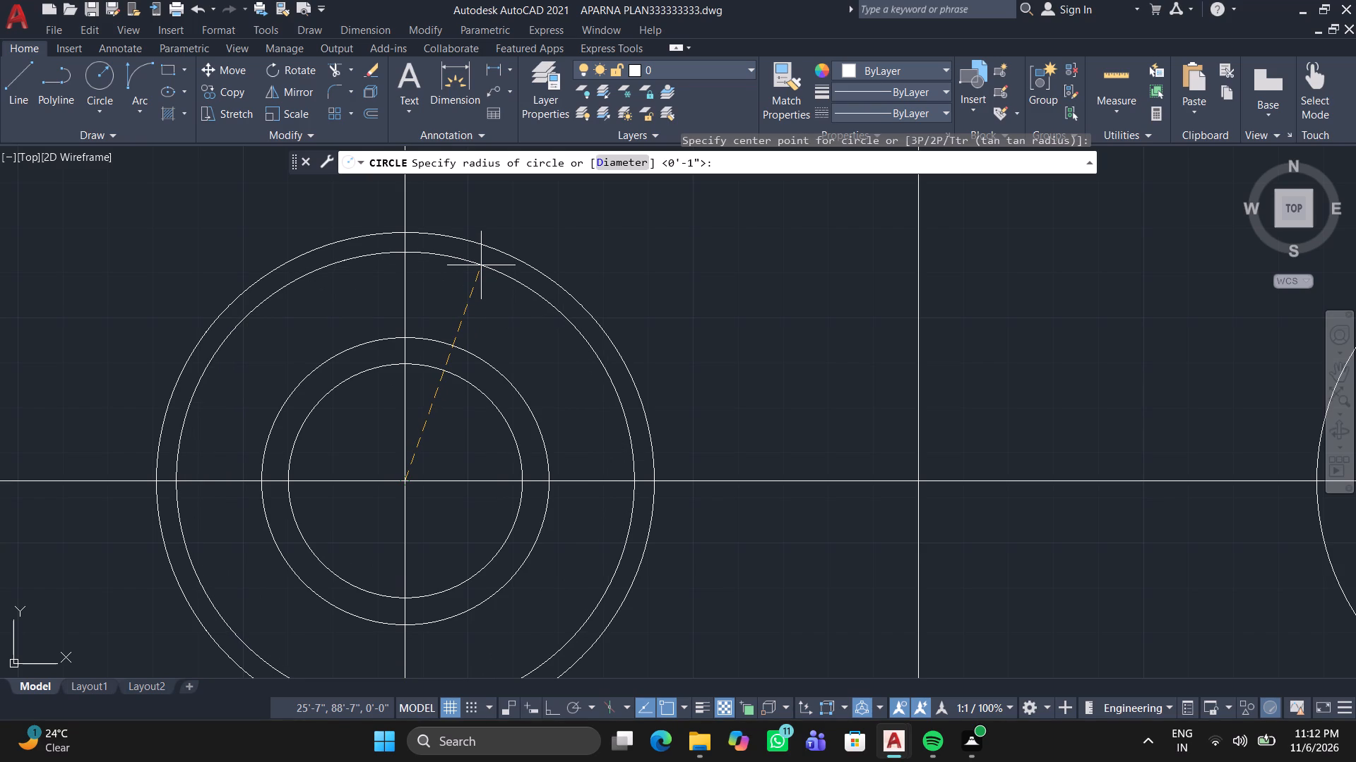
click(481, 262)
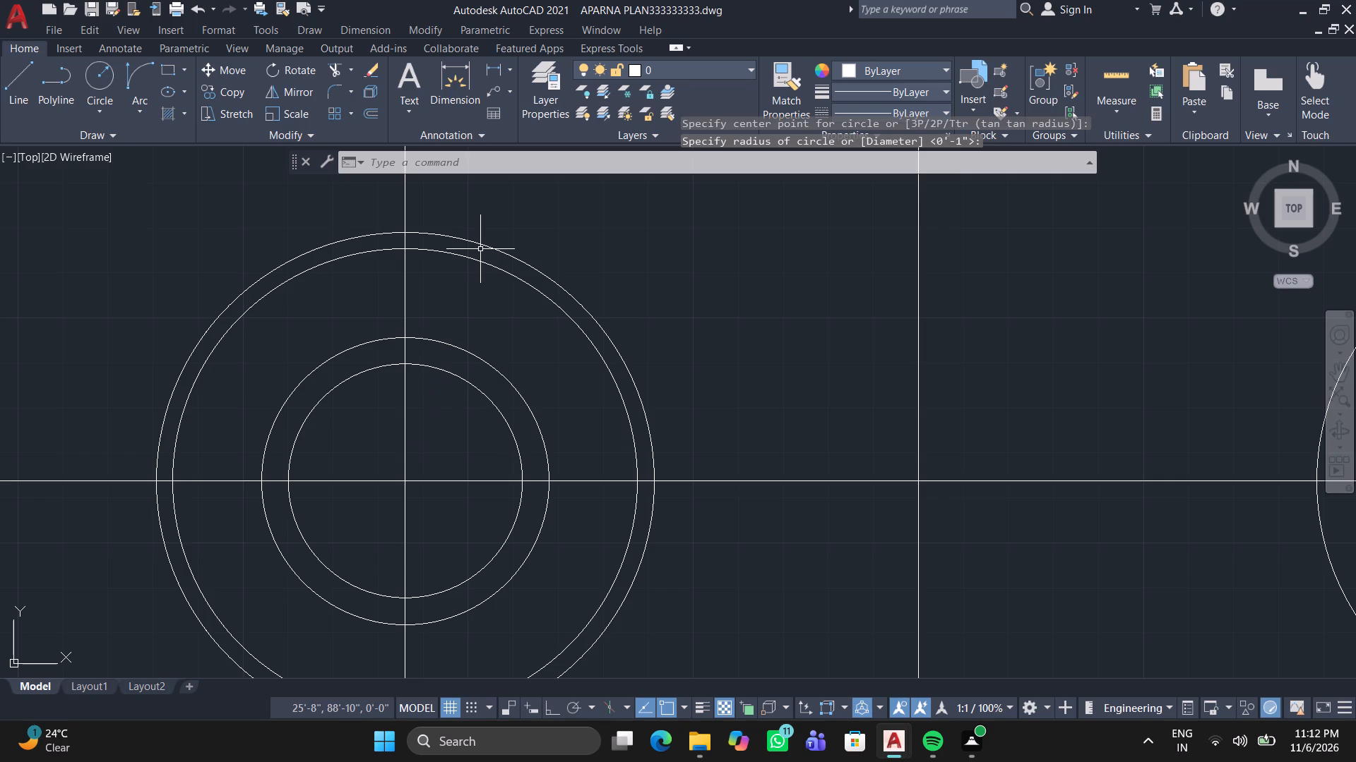
Draw a concentric circle of about 1" radius just inside the inner circle at the lower-right crossing.
key(space)
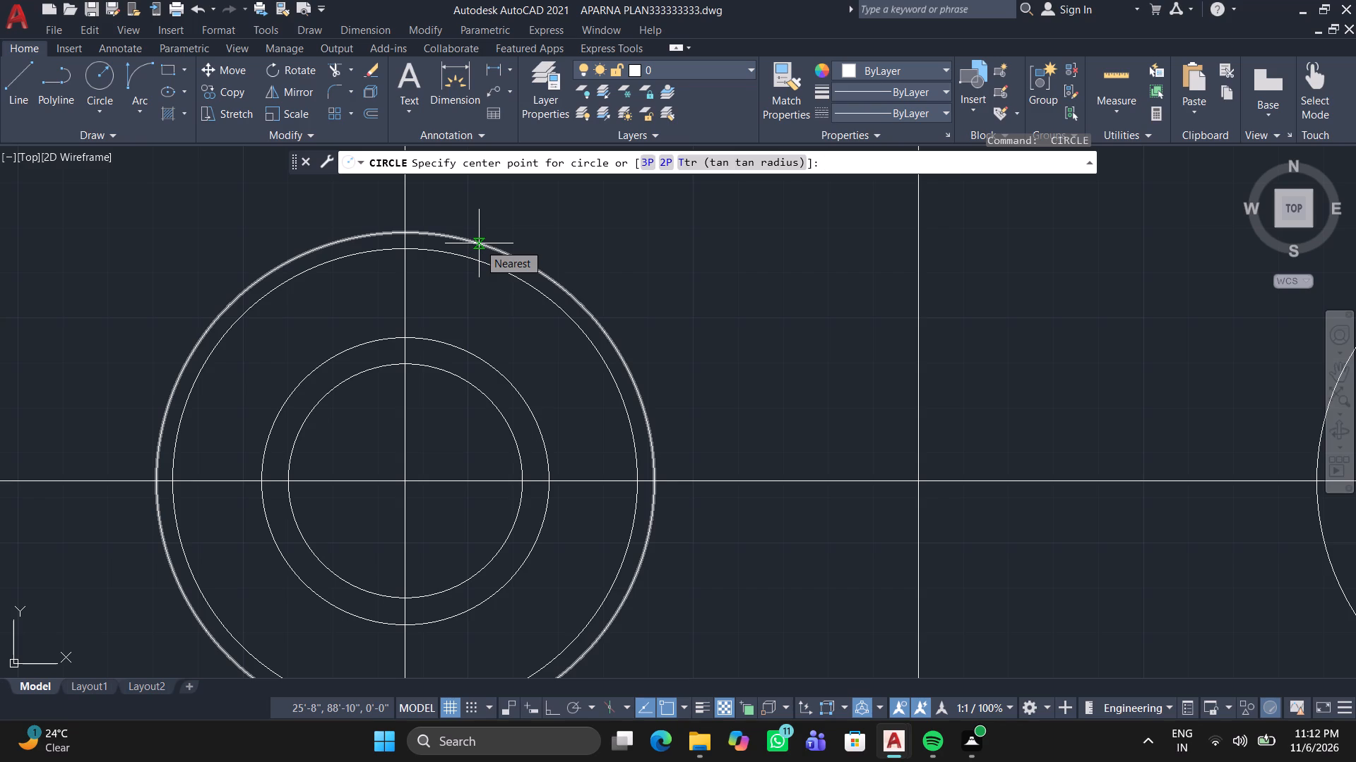
key(space)
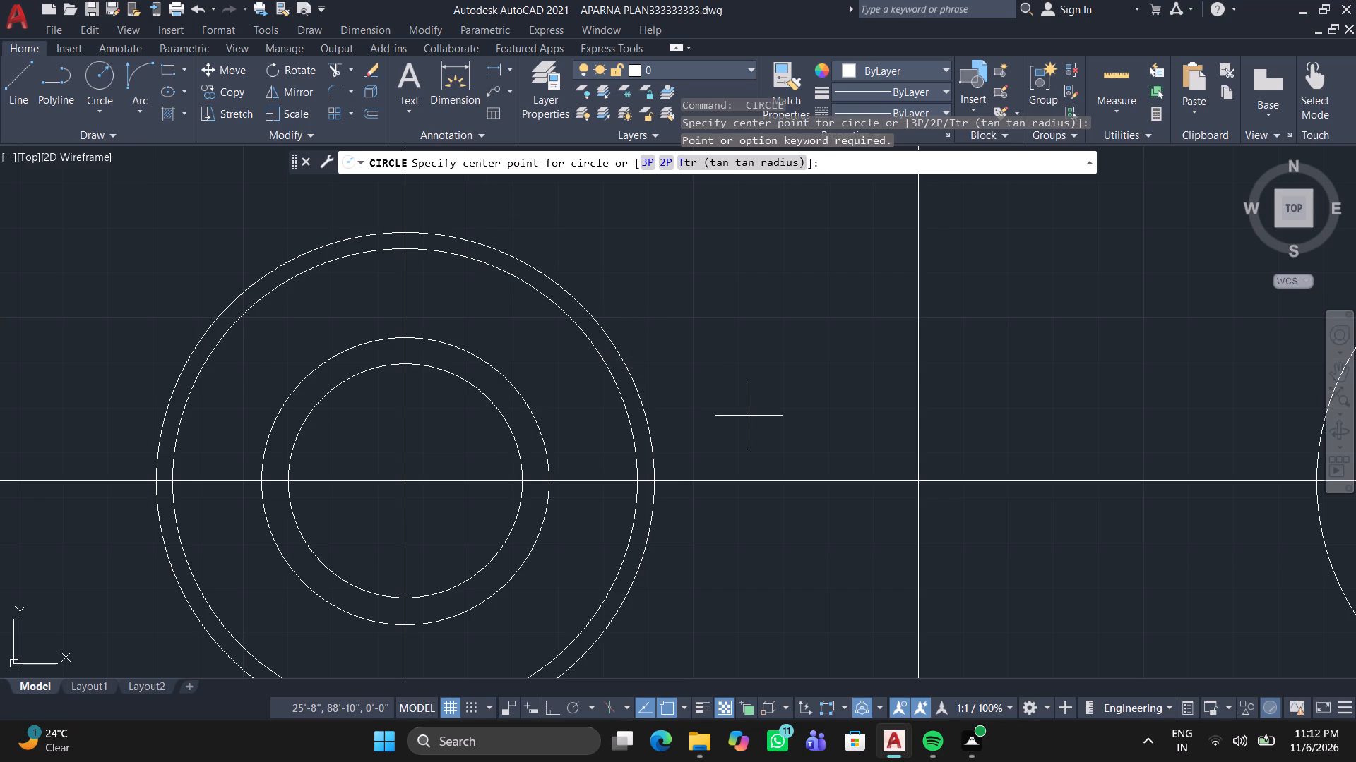
scroll(742, 389, down, 2)
middle_drag(704, 368, 239, 384)
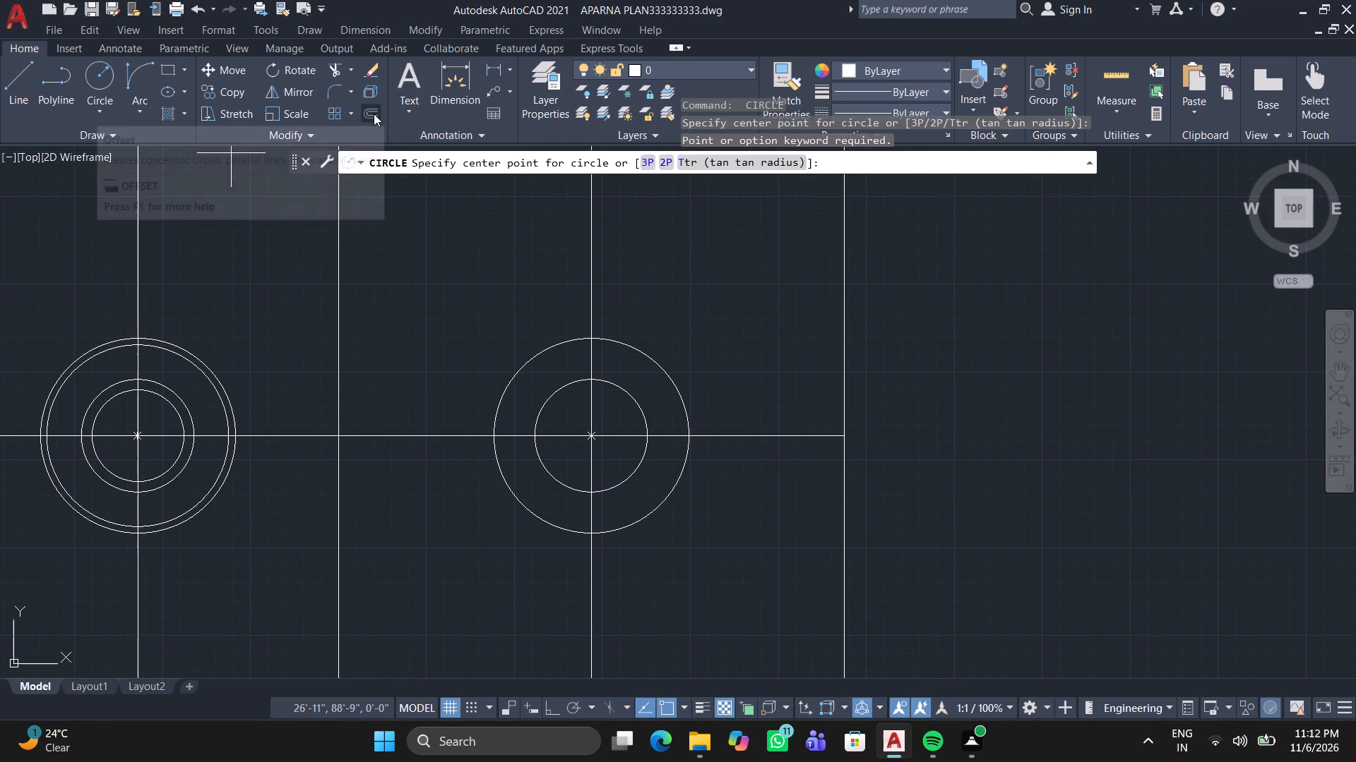
click(102, 68)
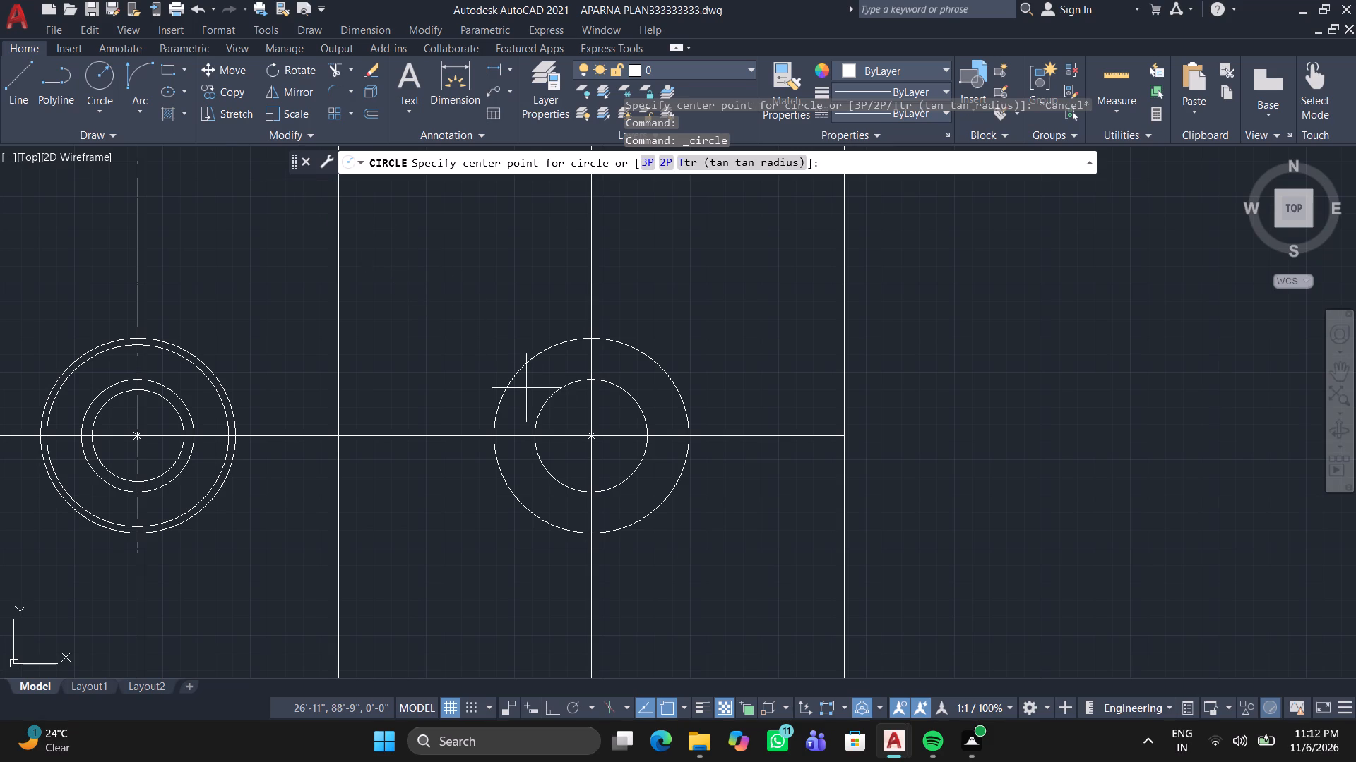
click(593, 433)
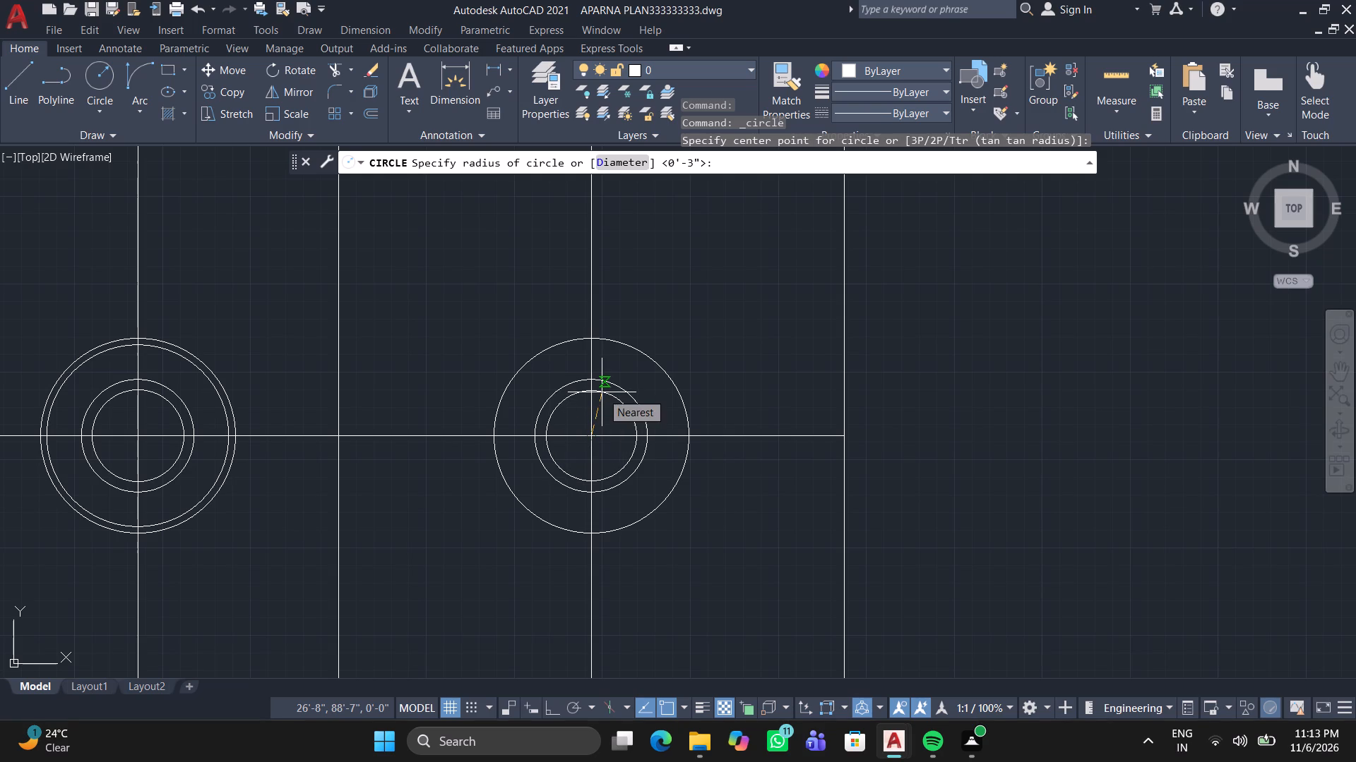
scroll(602, 392, up, 2)
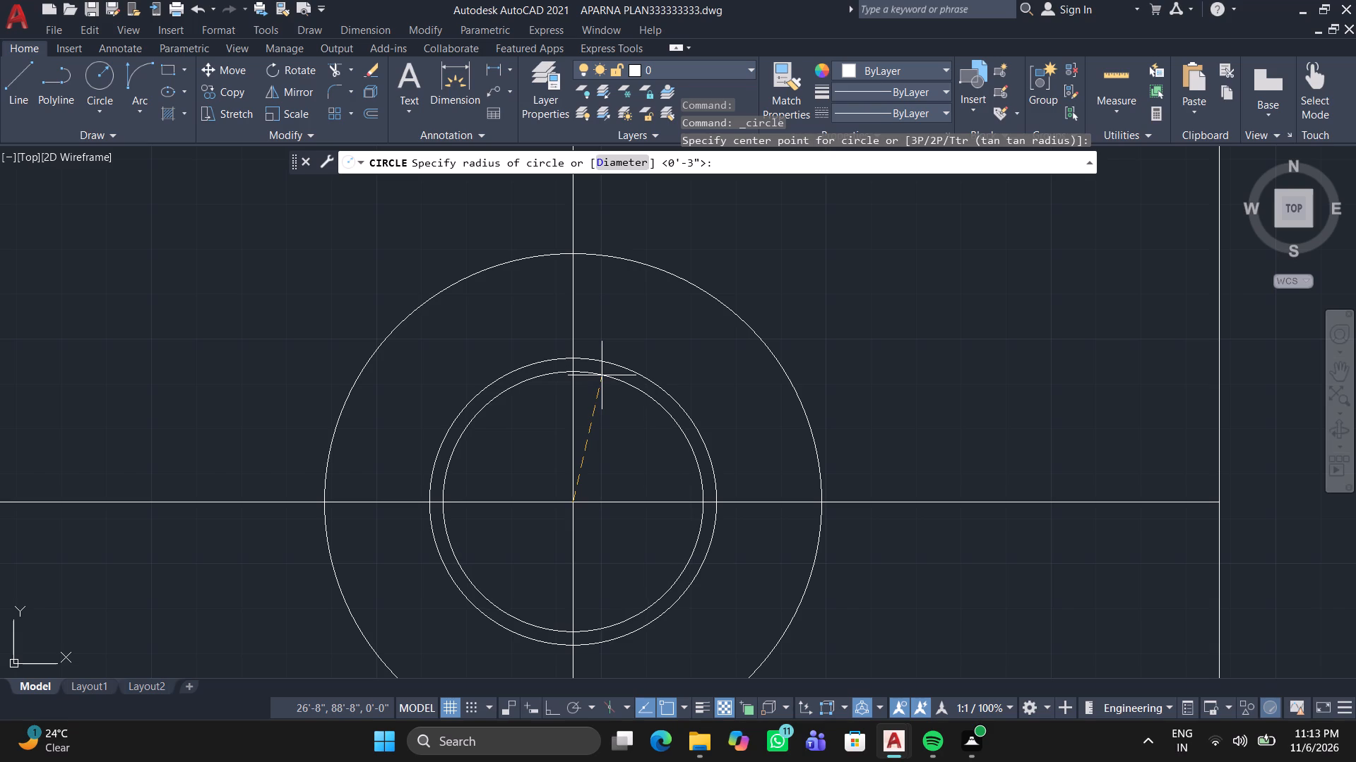
click(602, 375)
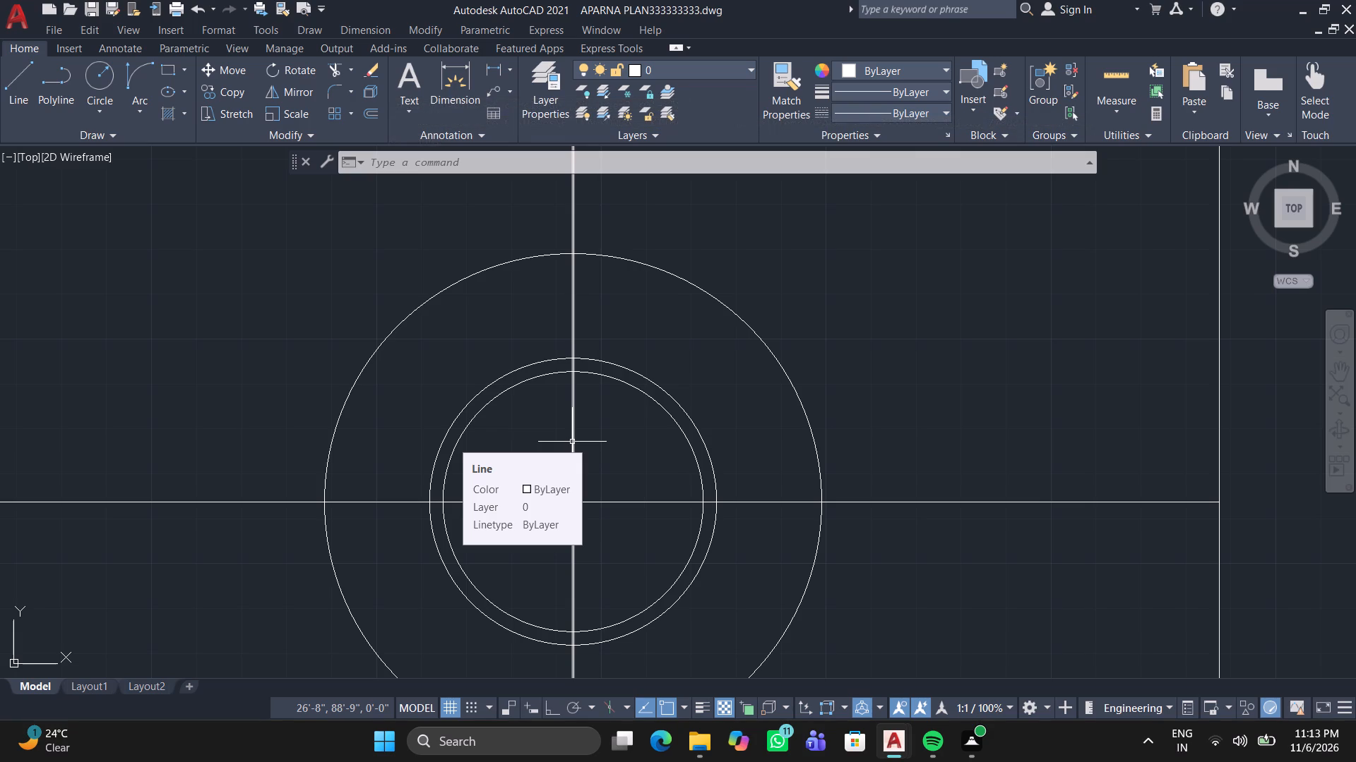
Draw a concentric circle just inside the outer circle at the lower-right crossing.
key(space)
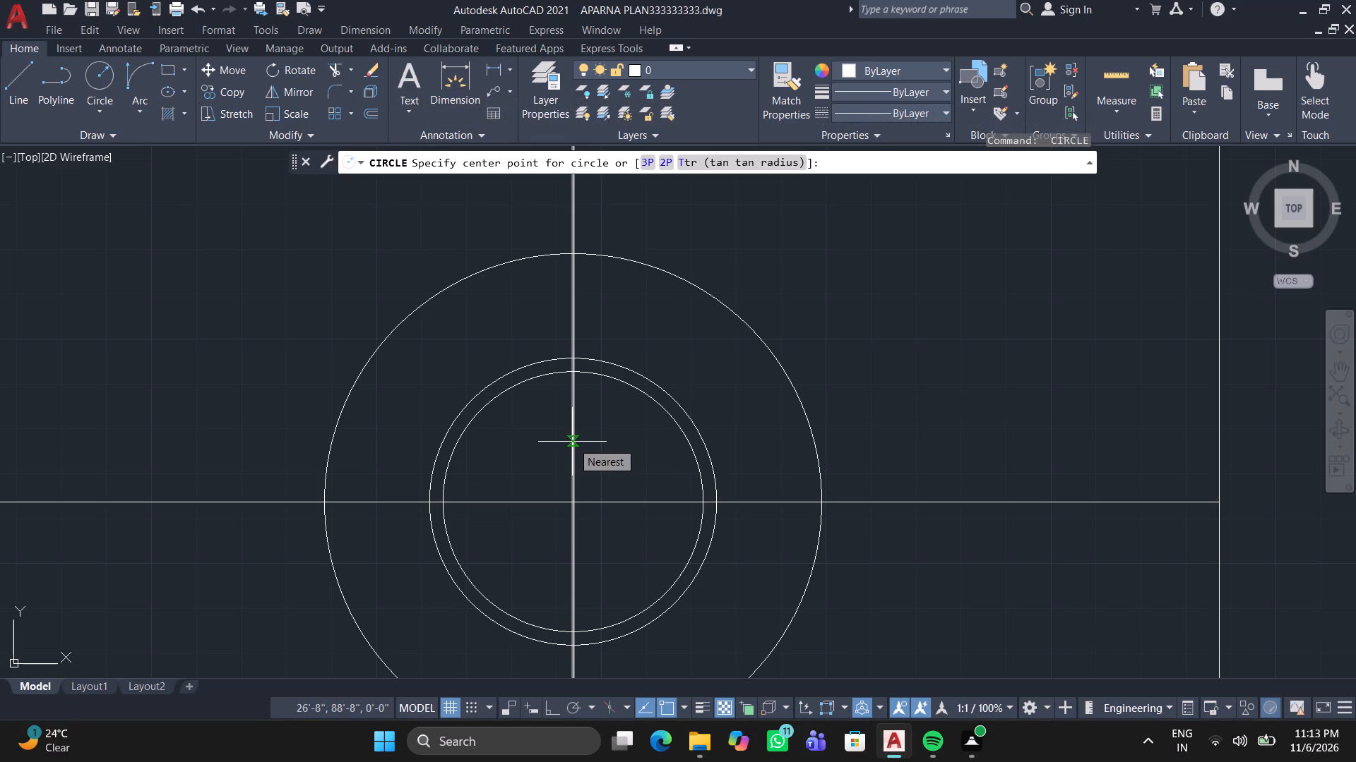
click(574, 499)
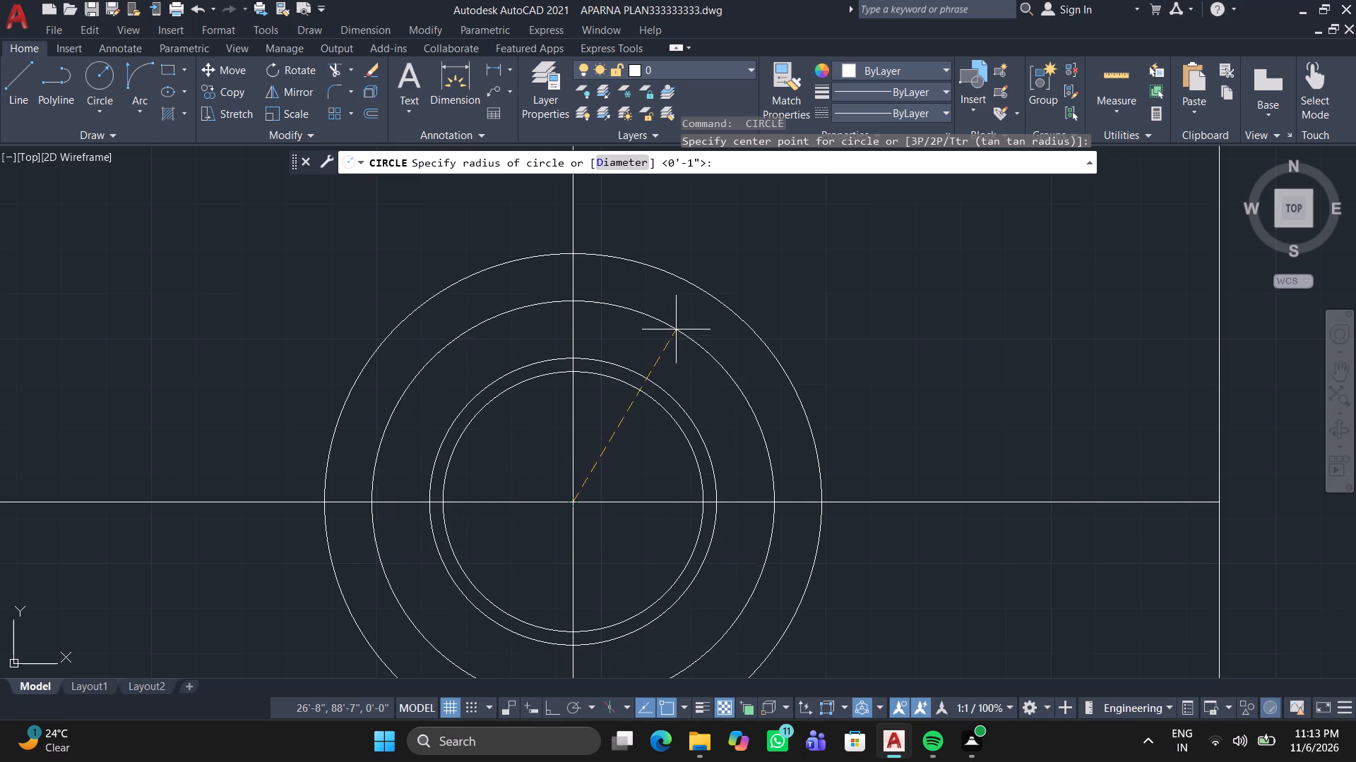
click(696, 312)
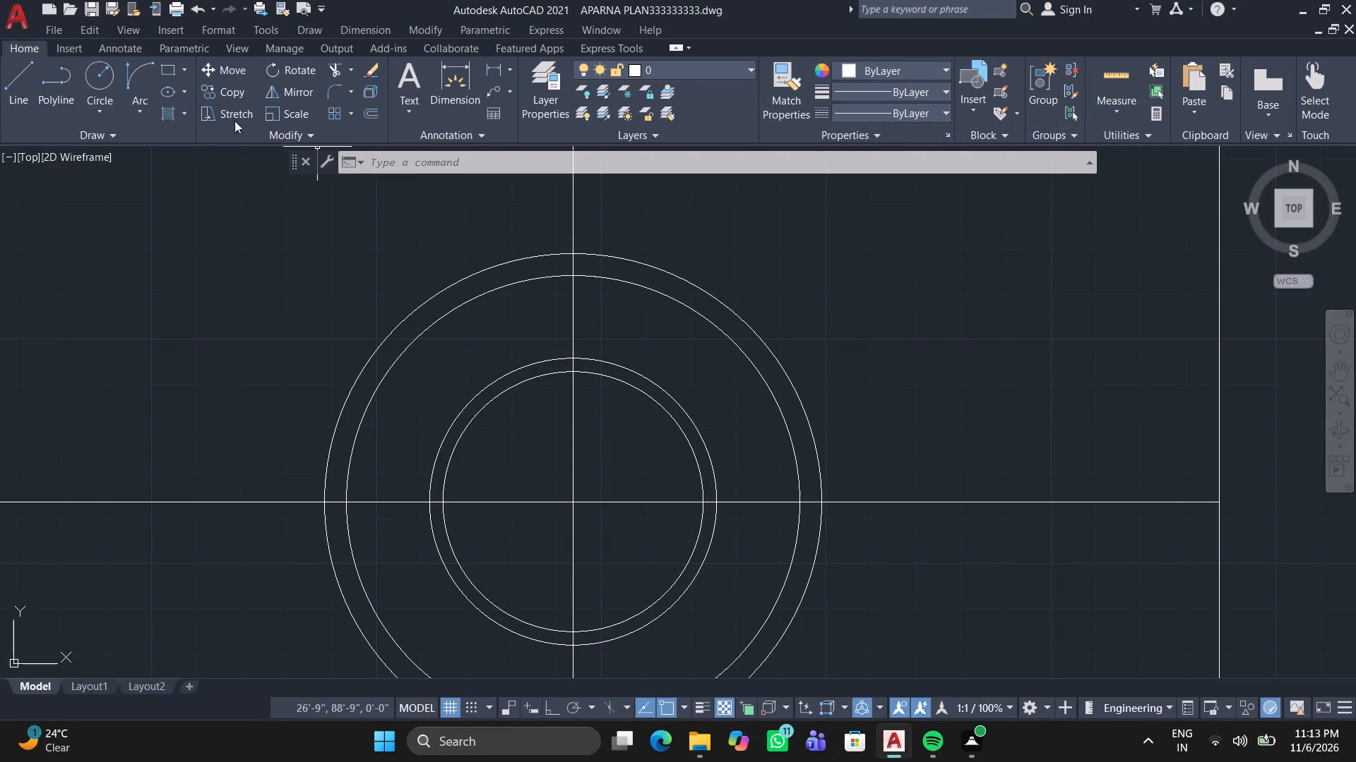
Fill all four quarters of the outer ring at the lower-right crossing with a solid hatch in ByLayer colour.
double_click(173, 116)
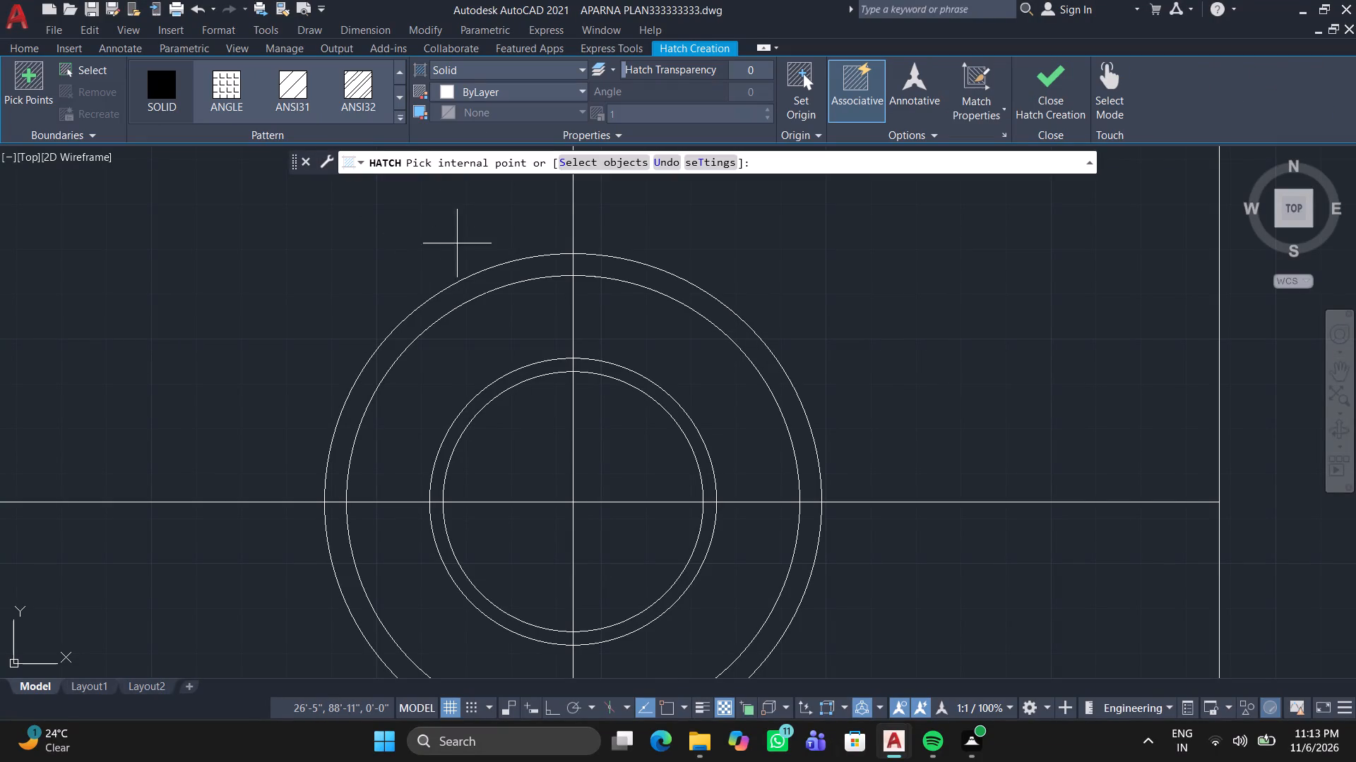
click(487, 285)
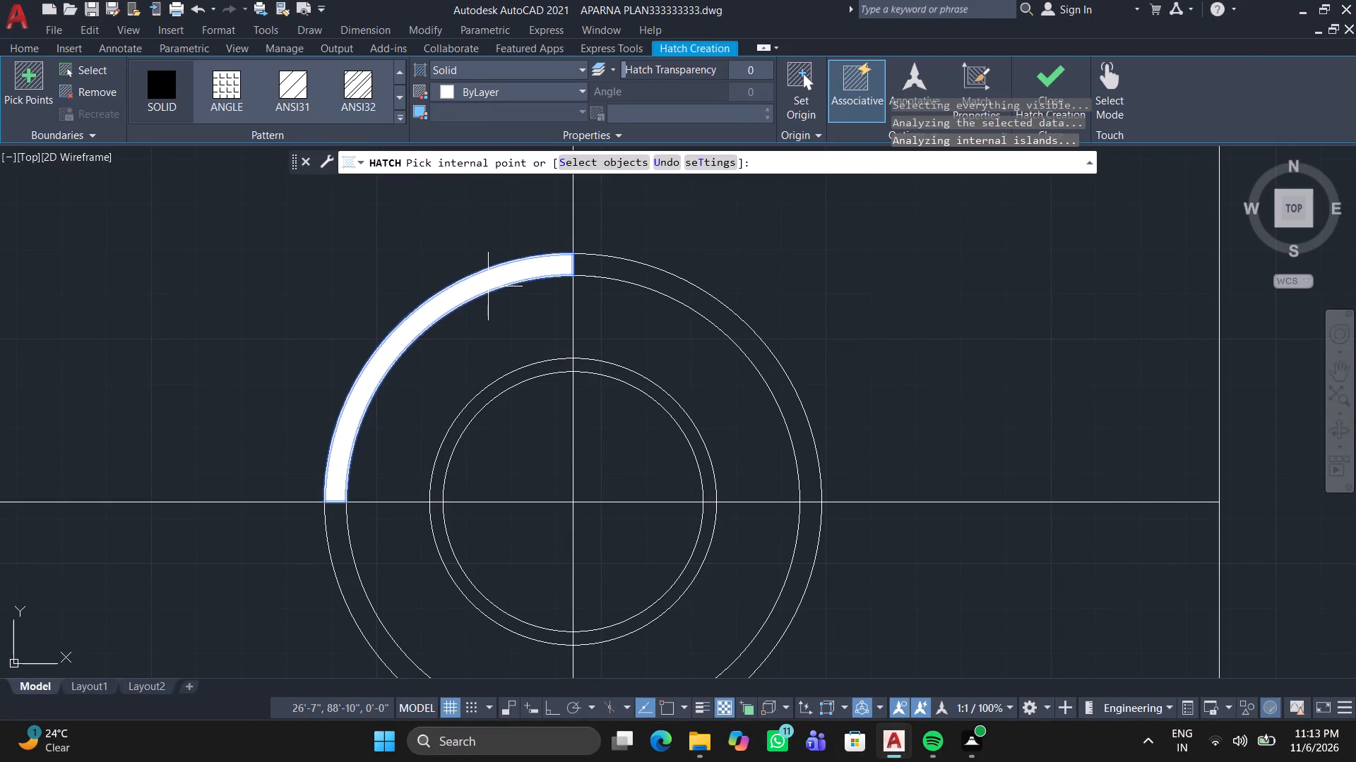
click(664, 274)
key(space)
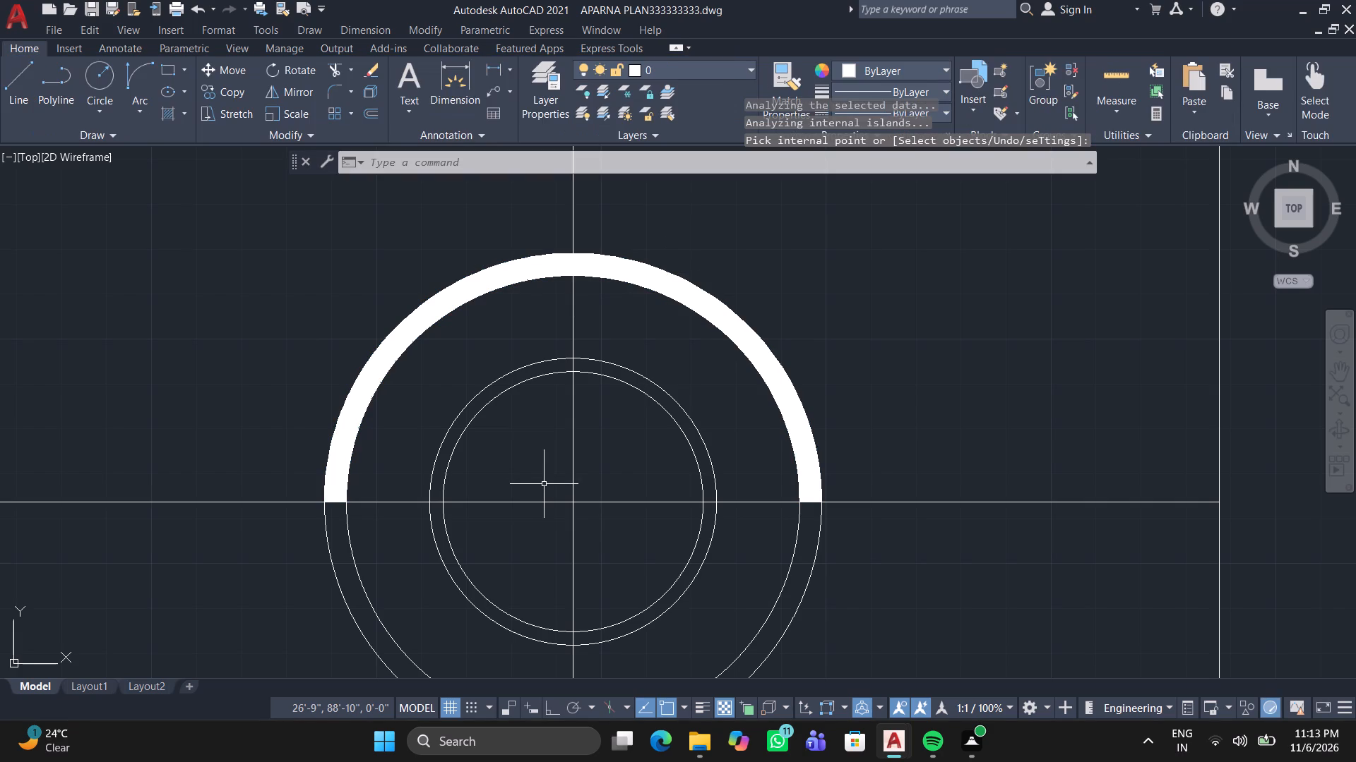
middle_drag(544, 485, 676, 330)
scroll(676, 329, up, 1)
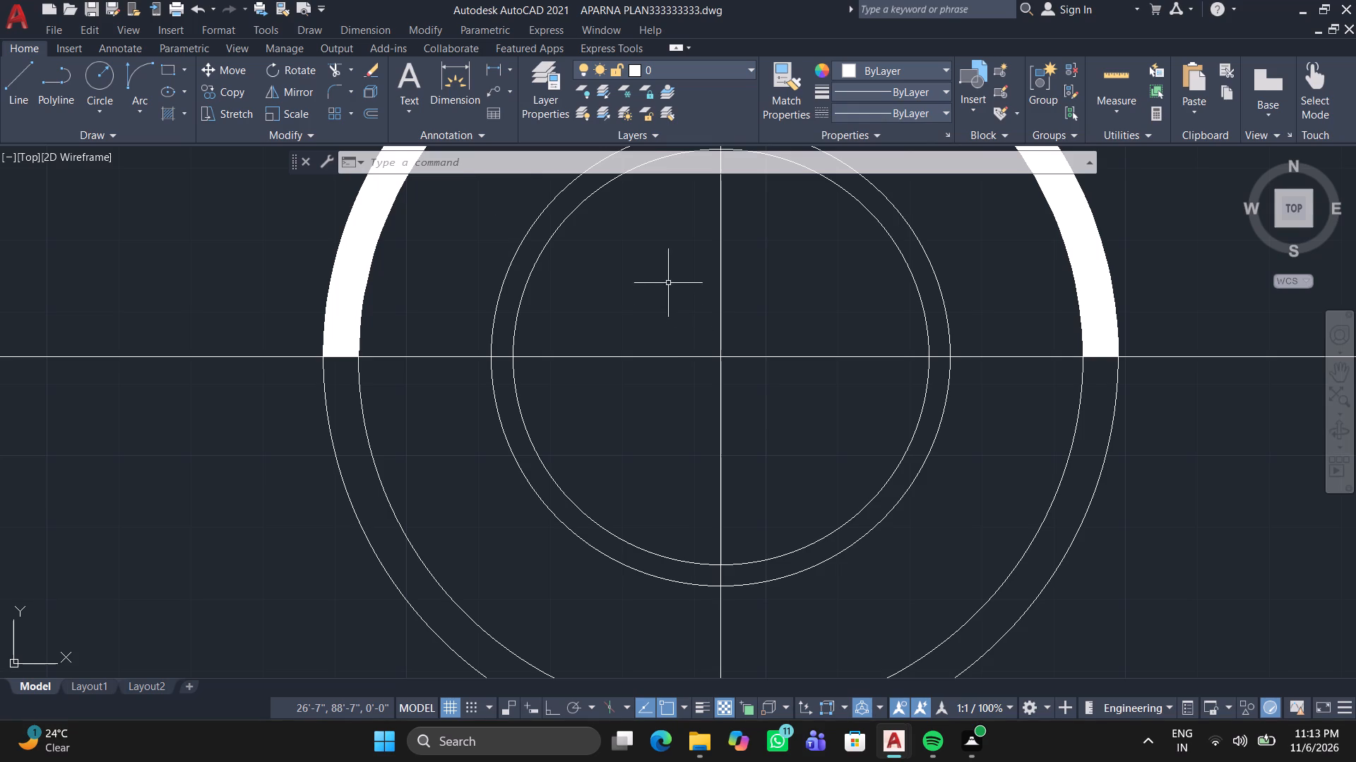
click(173, 109)
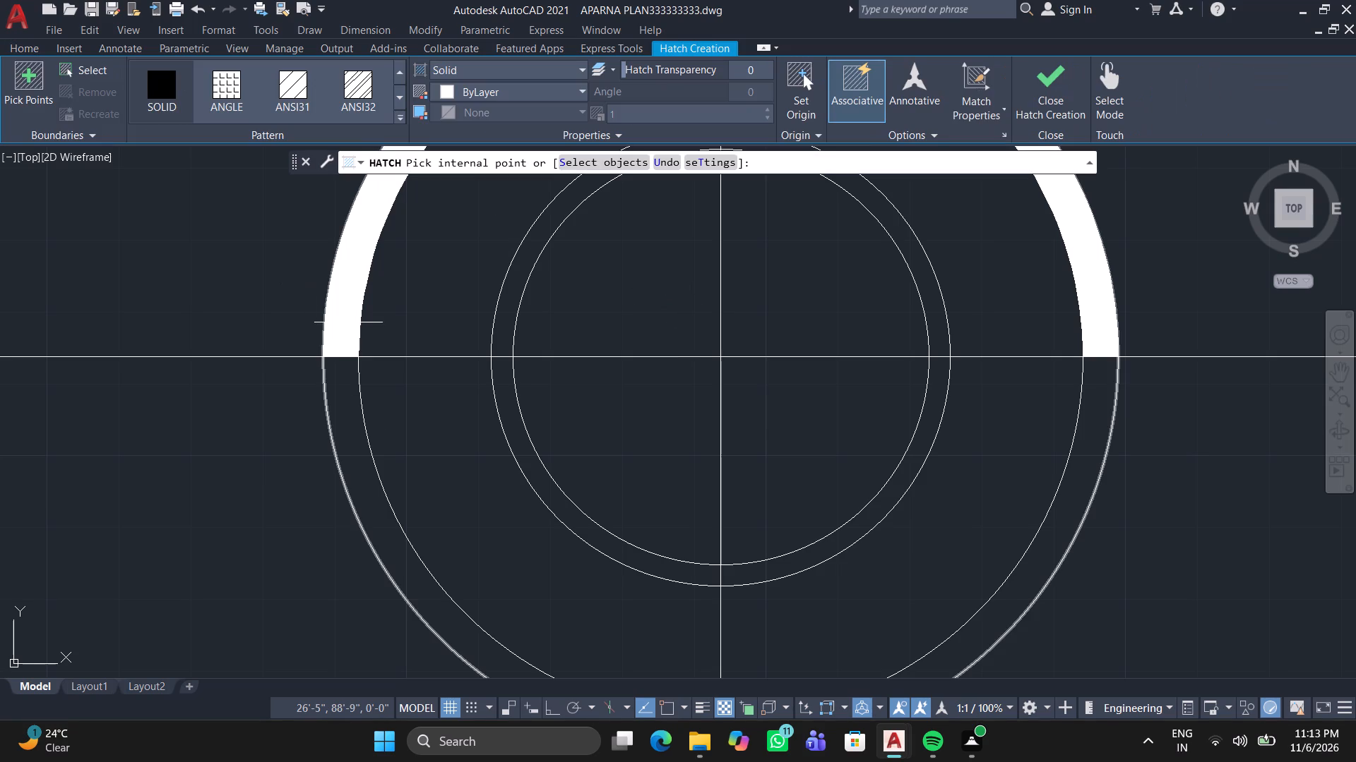
click(359, 461)
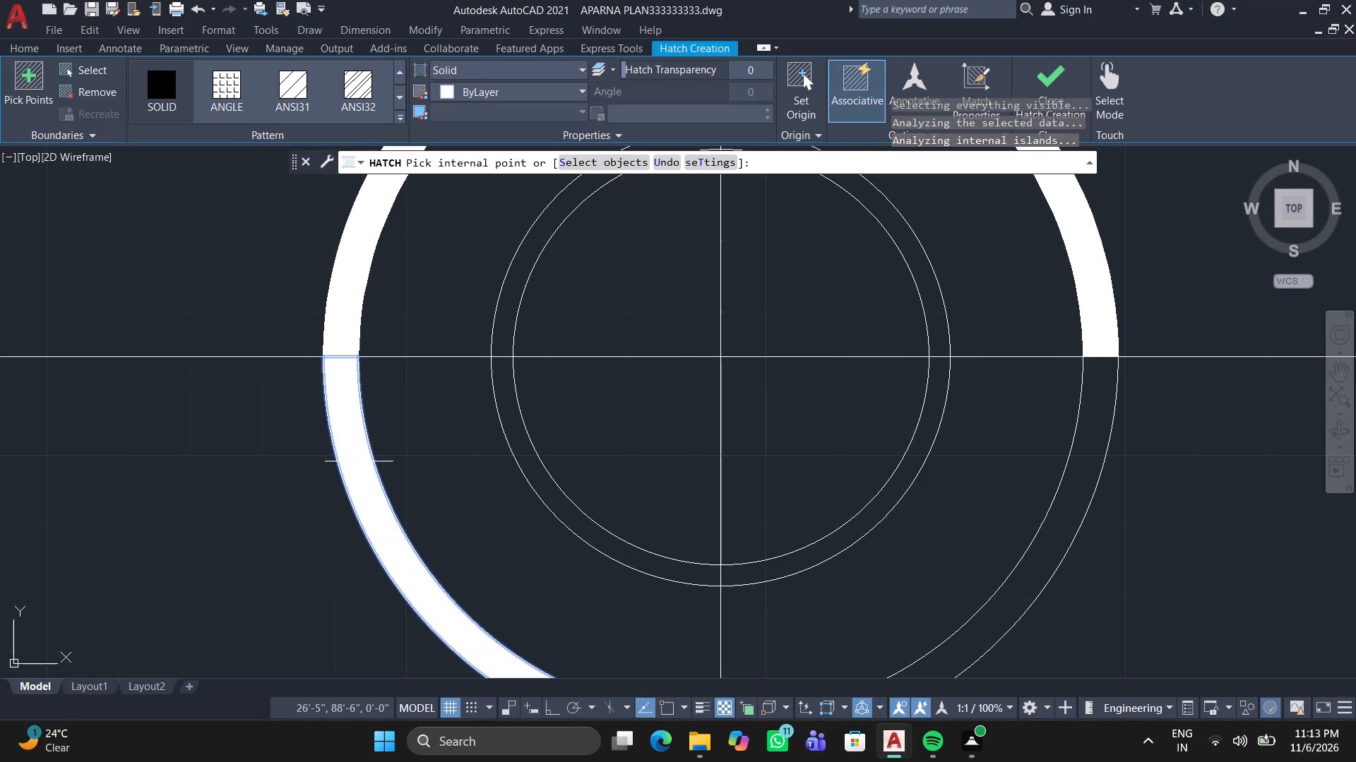
middle_drag(359, 461, 226, 189)
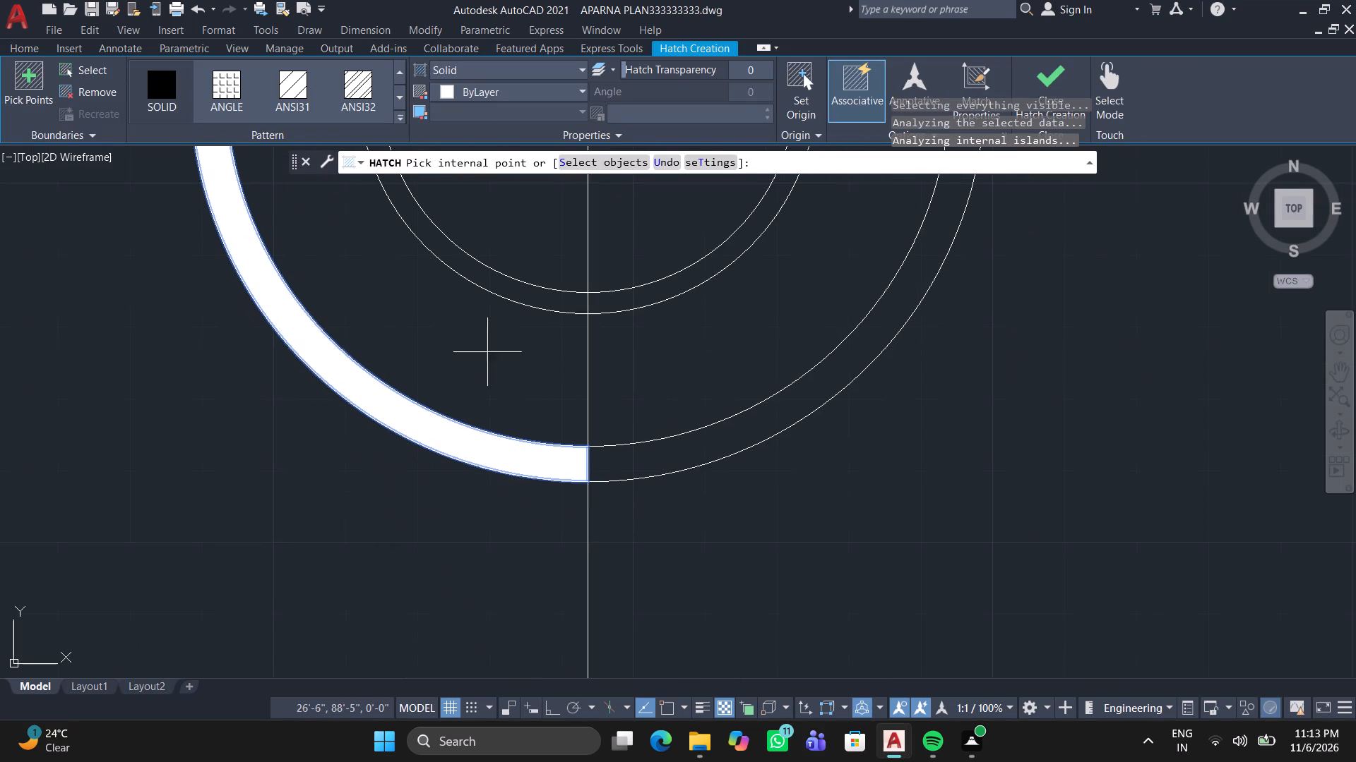
click(690, 458)
middle_drag(692, 459, 692, 497)
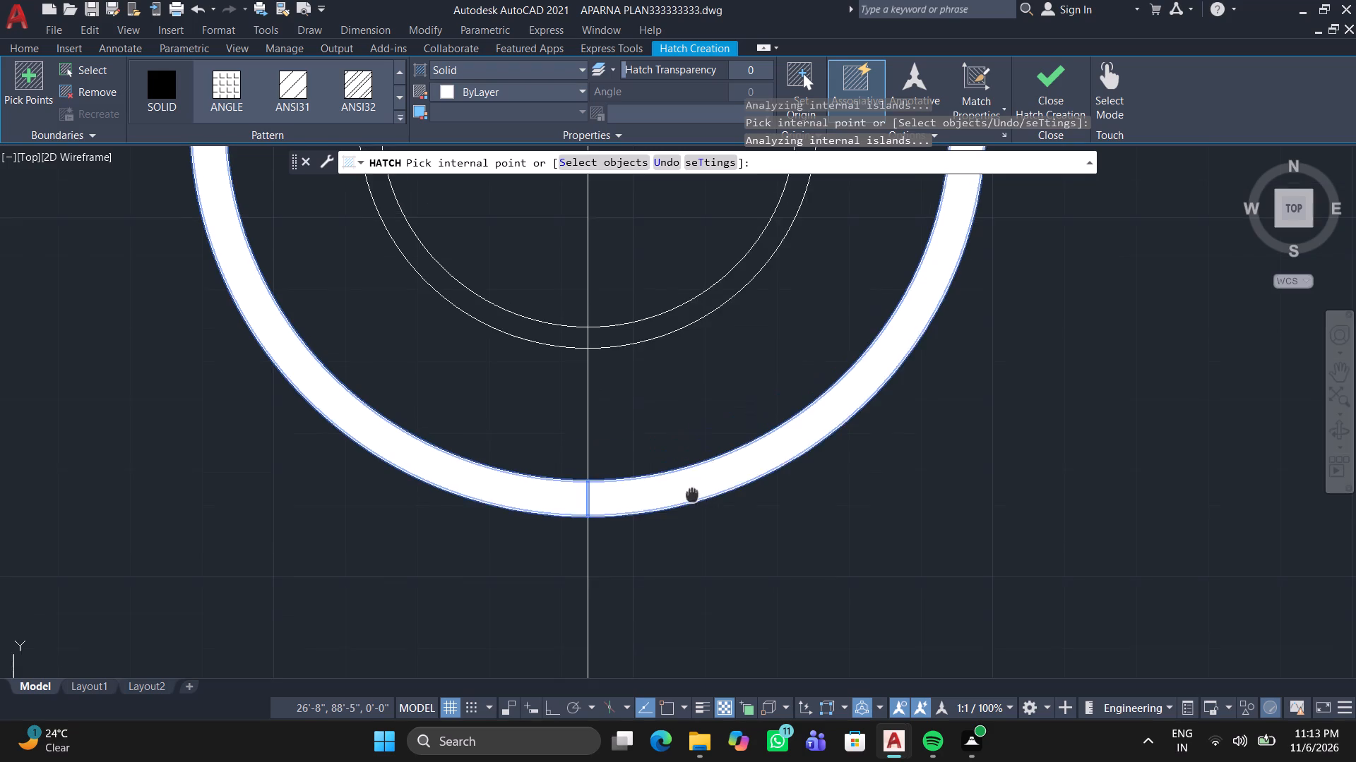
middle_drag(692, 497, 538, 643)
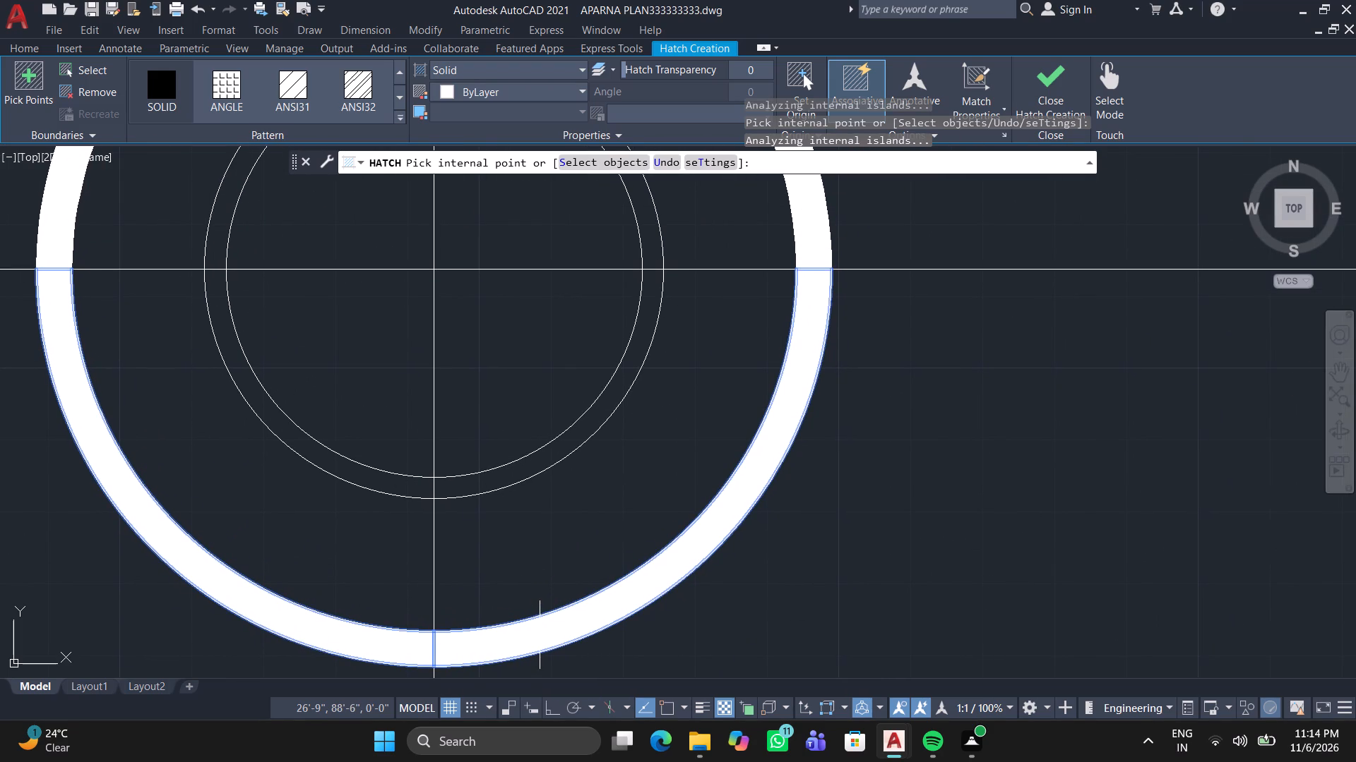
key(space)
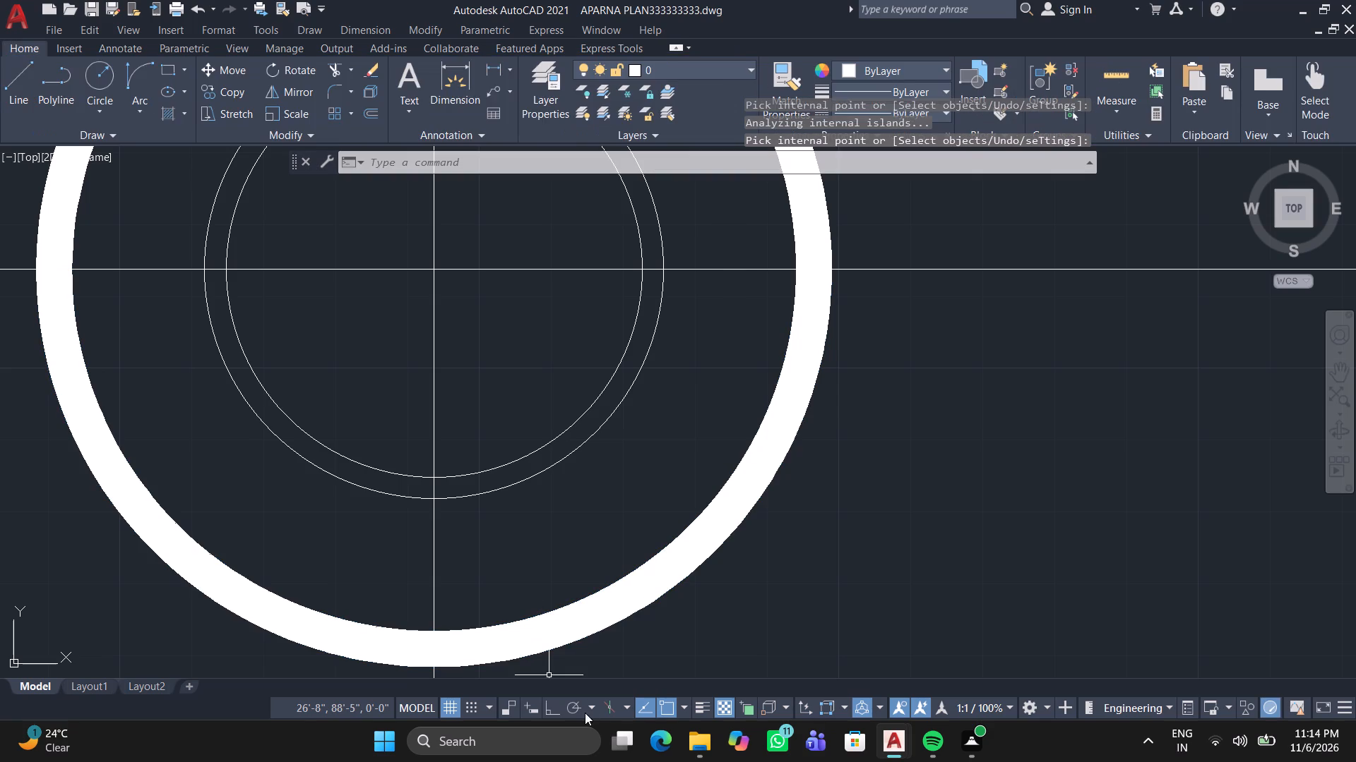
Fill all four quarters of the inner ring at the lower-right crossing with a solid hatch in colour 205,105,40.
middle_drag(483, 452, 635, 636)
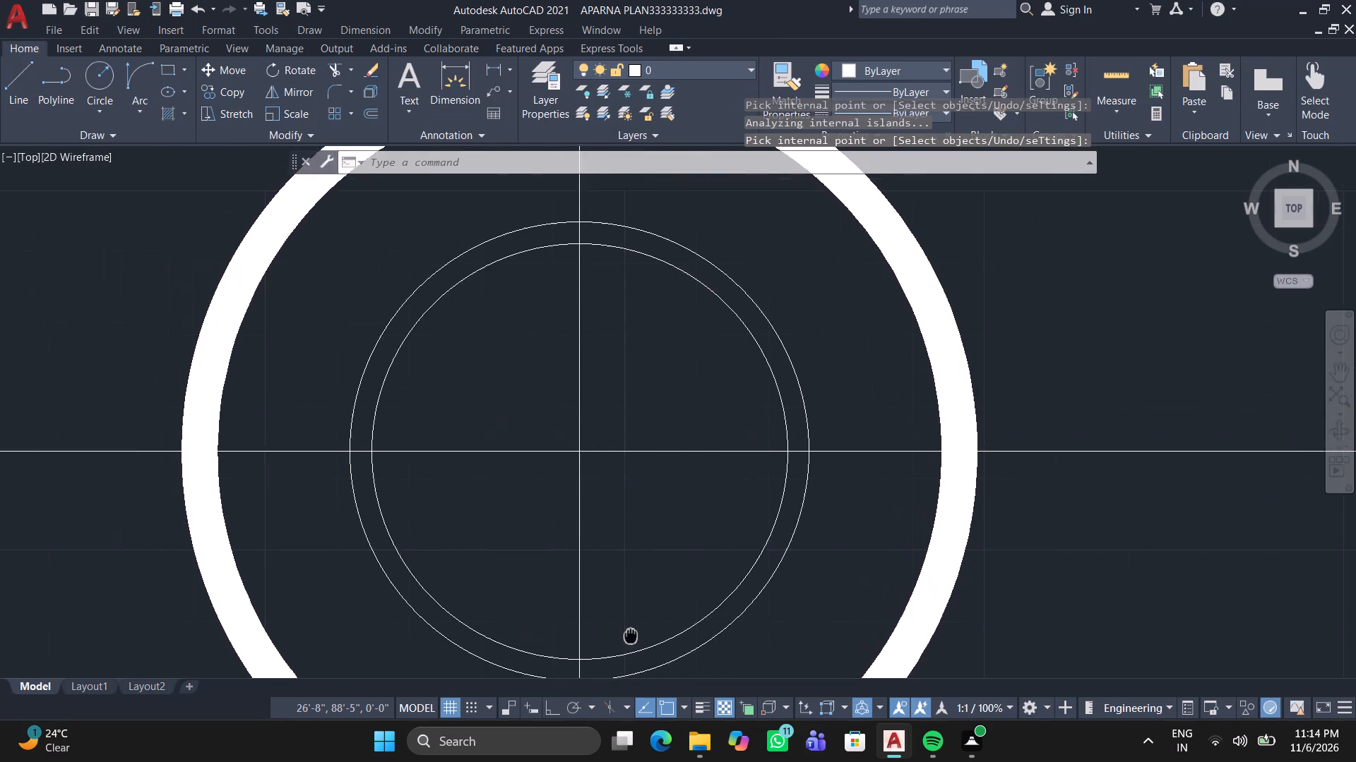
middle_drag(635, 636, 685, 603)
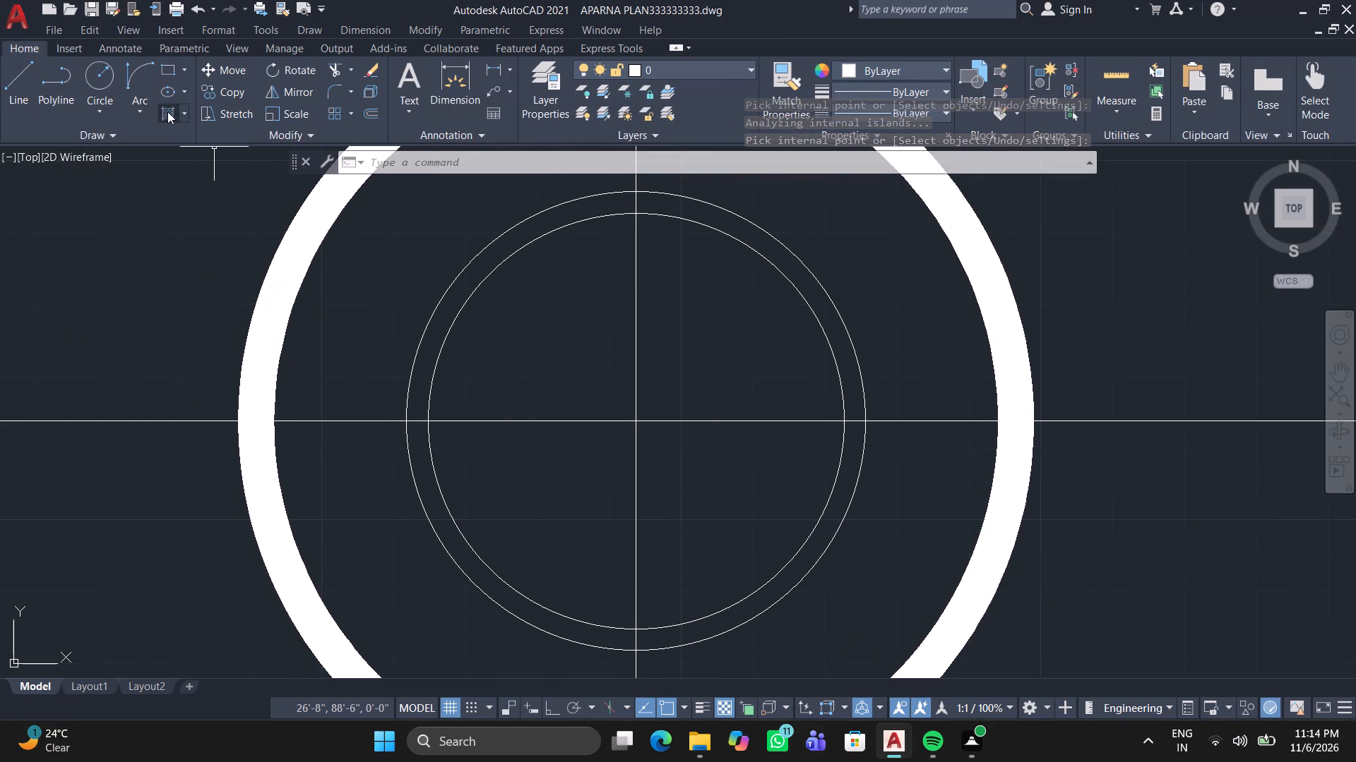
click(167, 111)
click(466, 90)
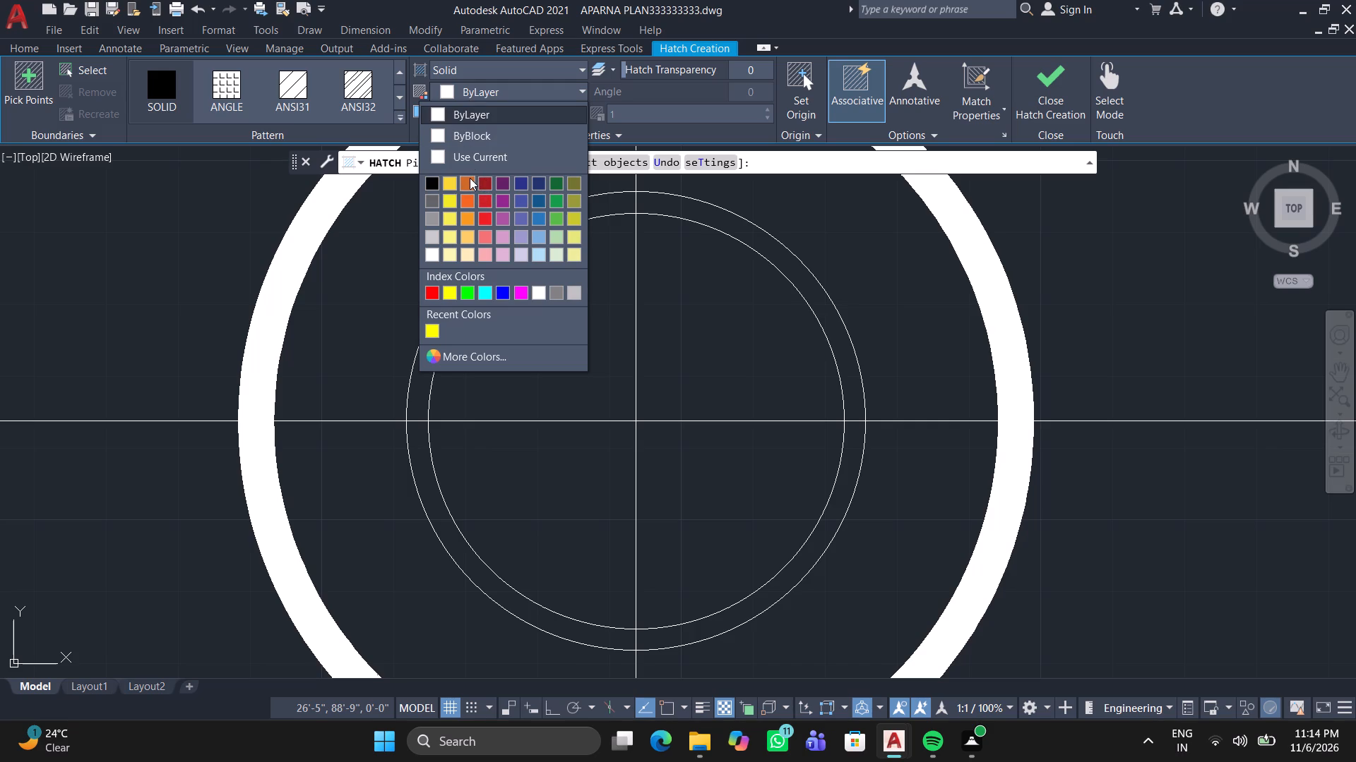
click(470, 178)
click(470, 279)
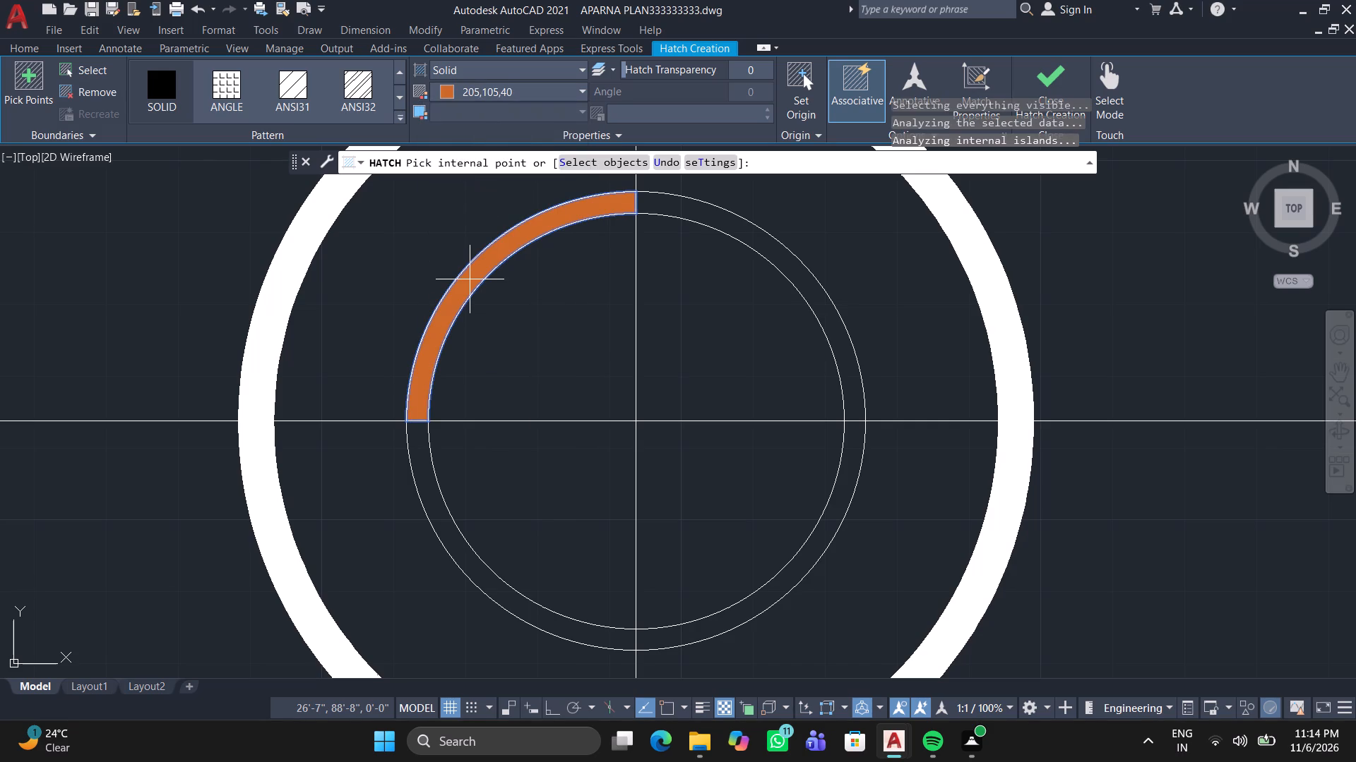
click(698, 214)
key(space)
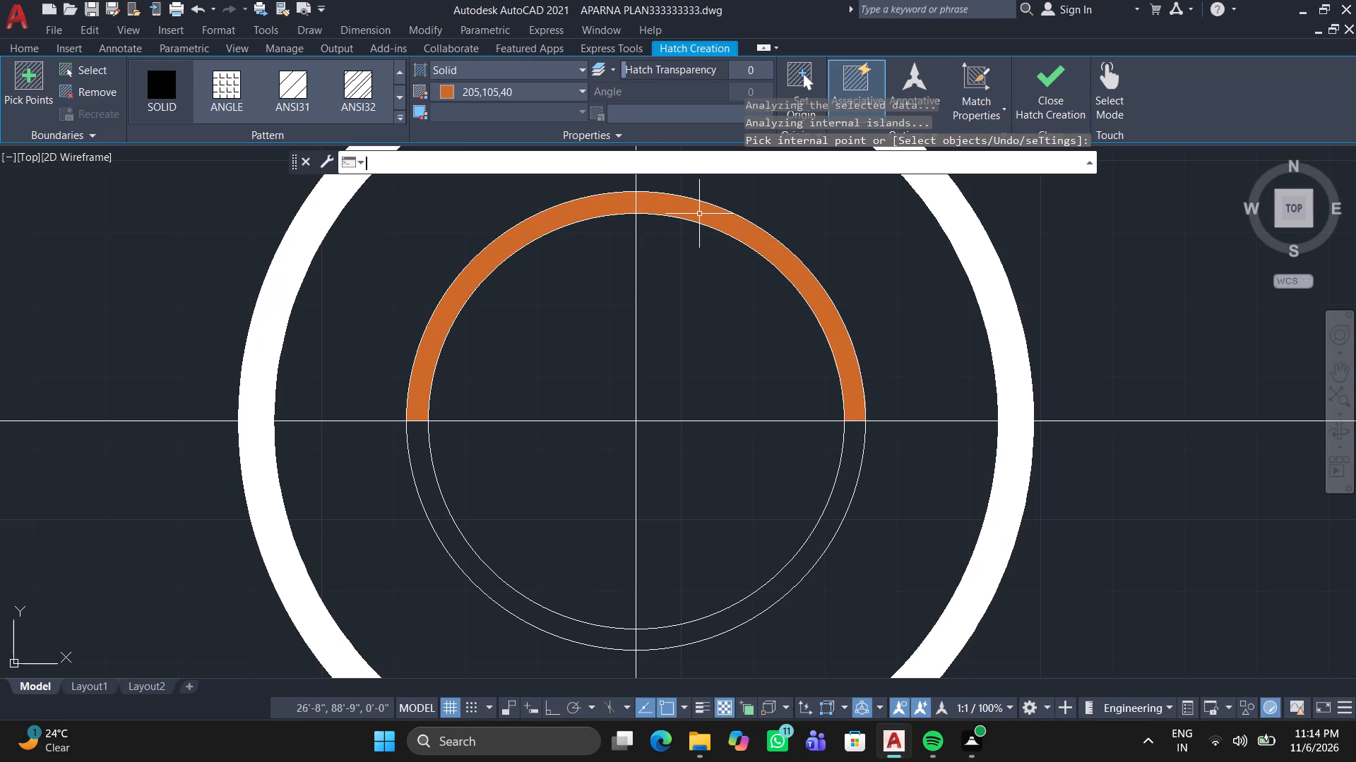
middle_drag(511, 465, 519, 324)
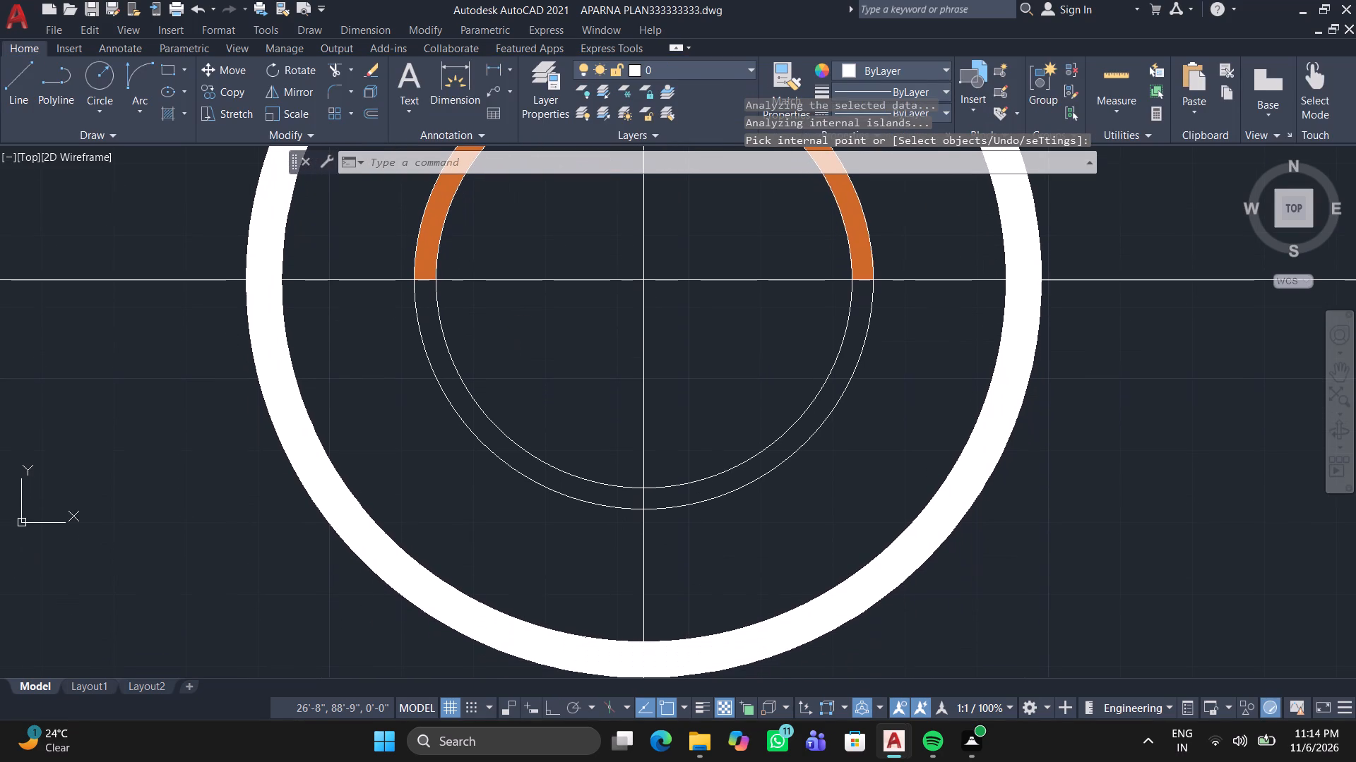
click(164, 111)
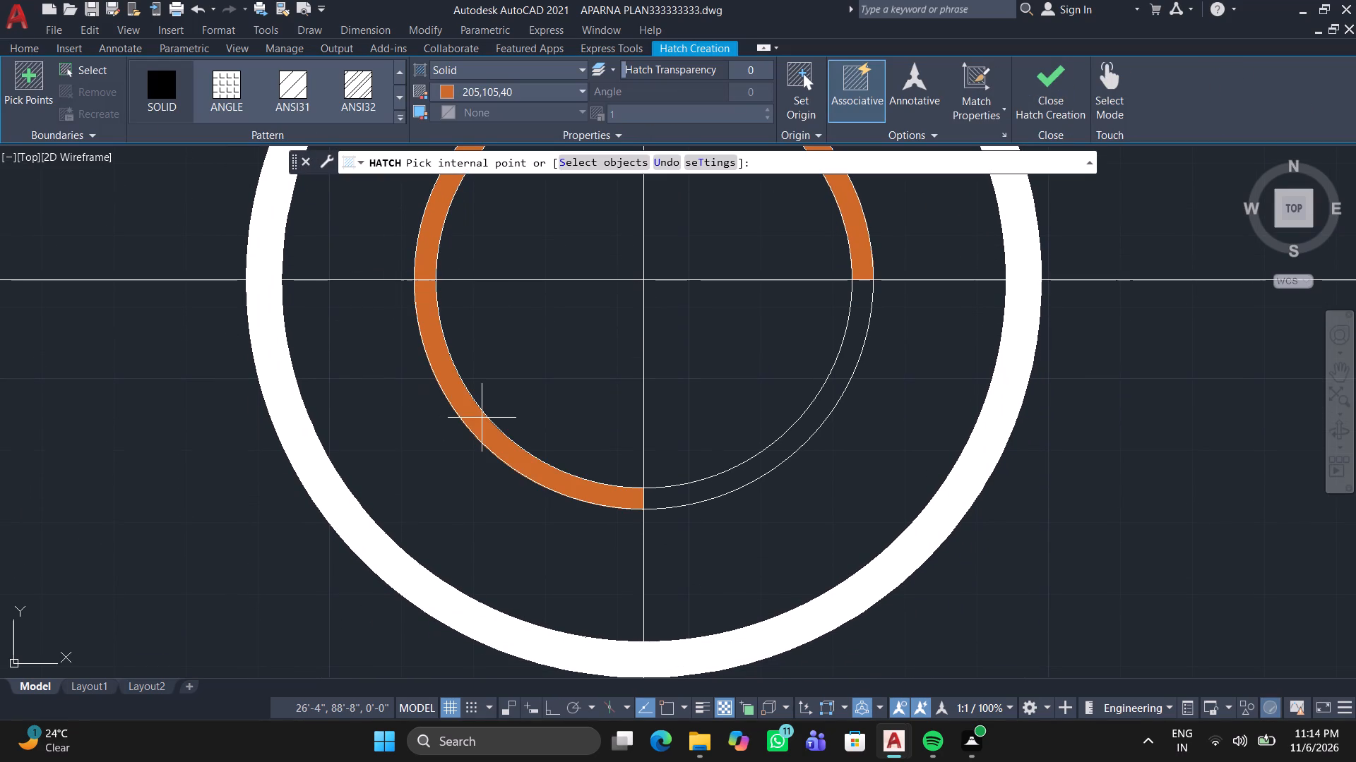
click(482, 418)
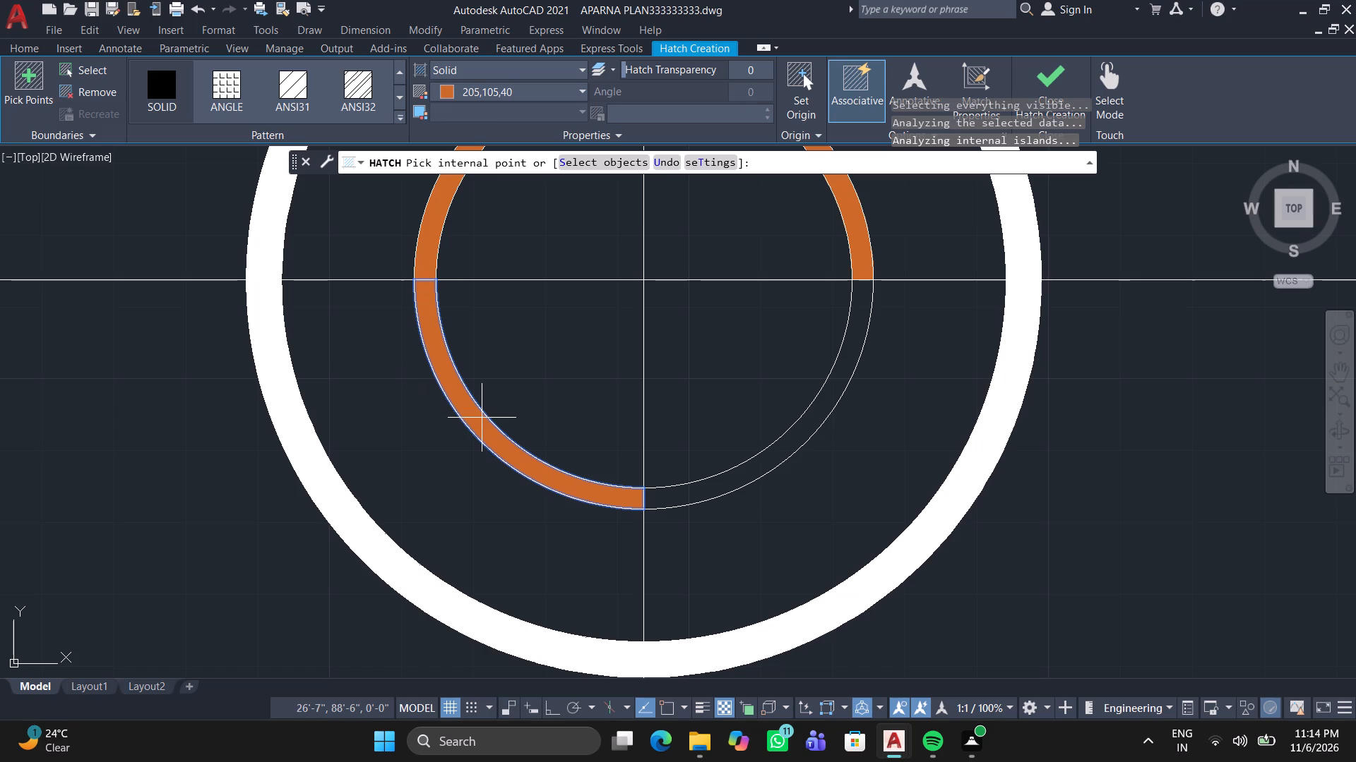
click(732, 482)
key(space)
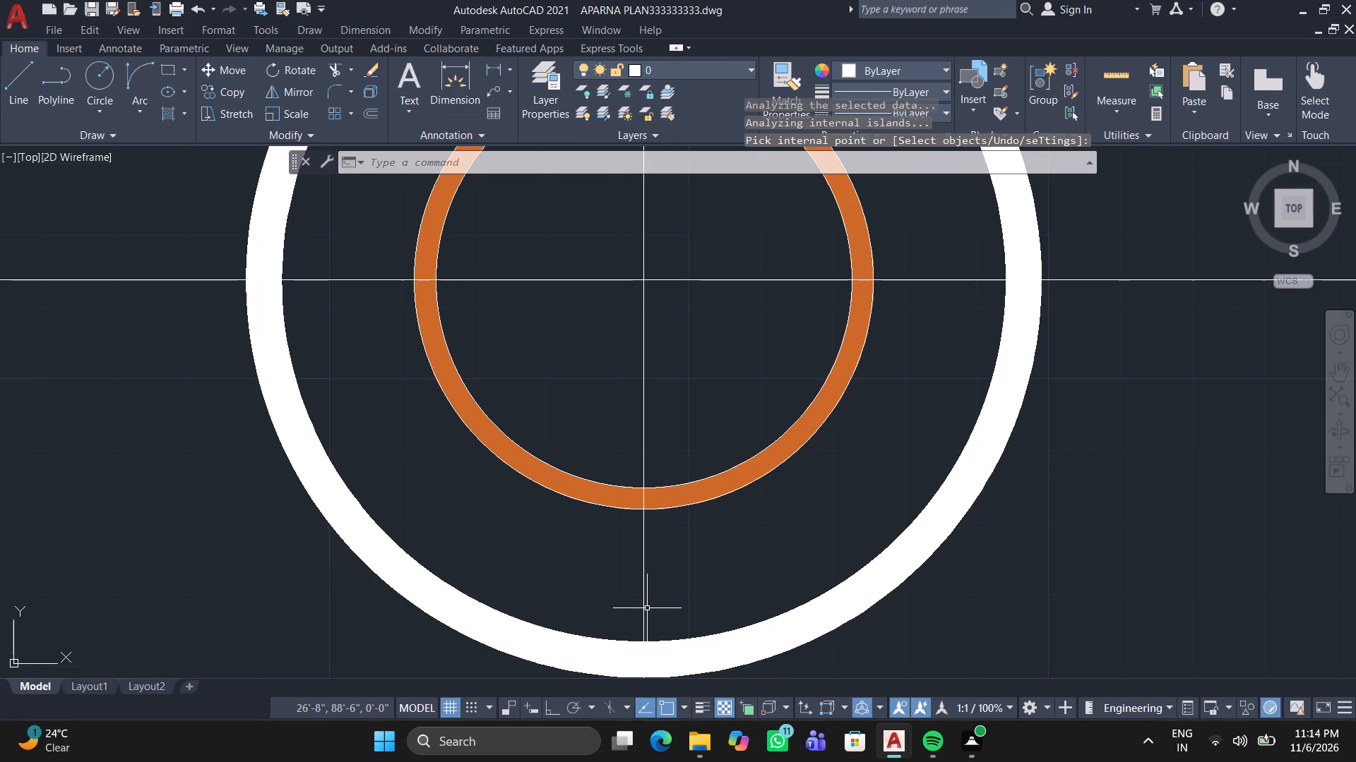
Fill all four quarters of the inner ring at the lower-left crossing with a solid hatch in colour 205,105,40.
scroll(590, 536, down, 4)
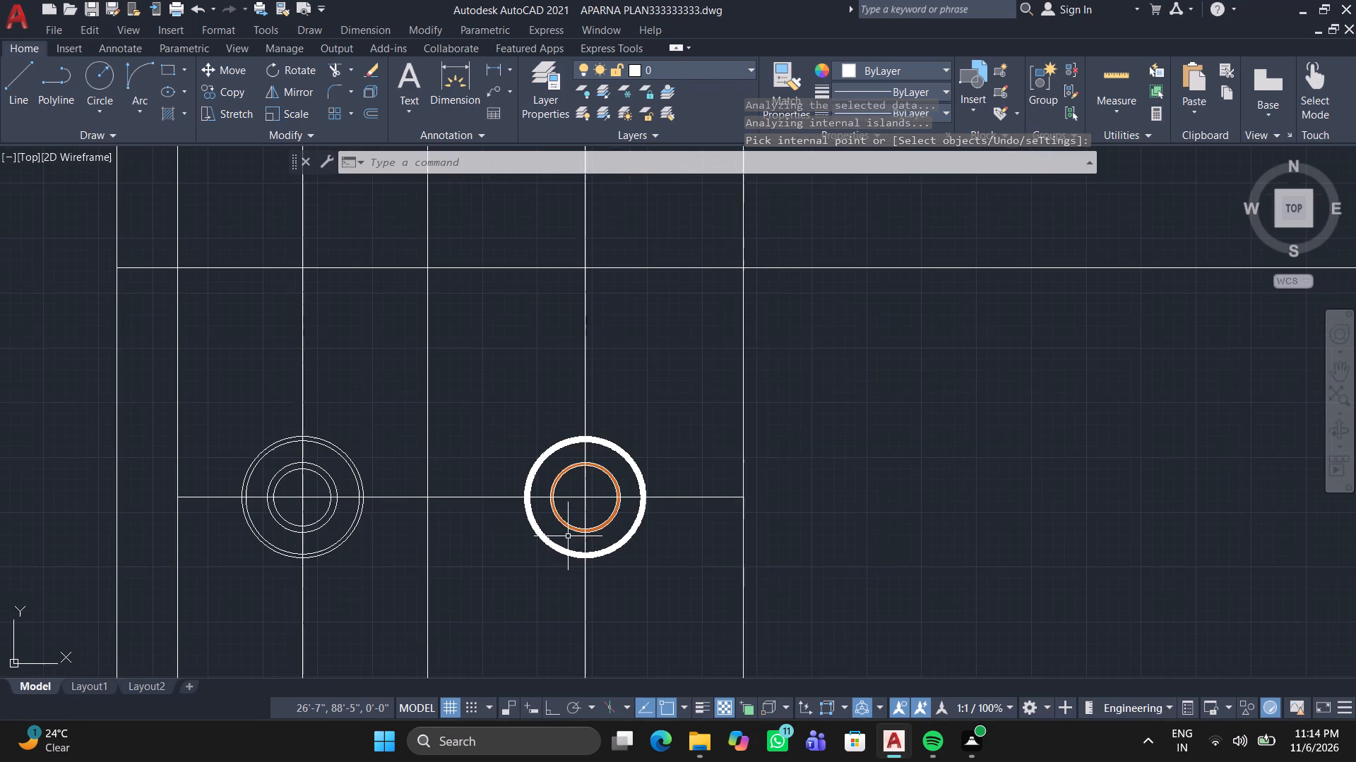
middle_drag(561, 533, 737, 598)
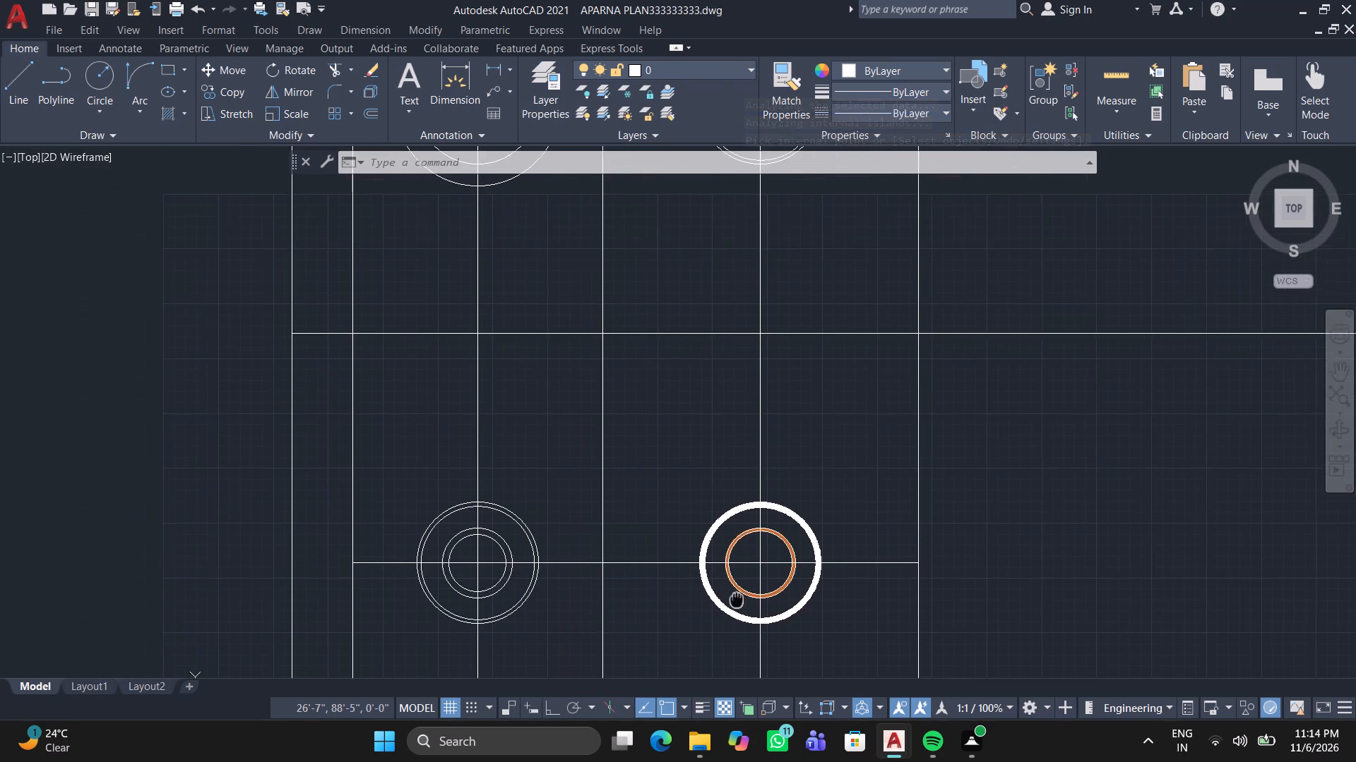
middle_drag(737, 598, 904, 566)
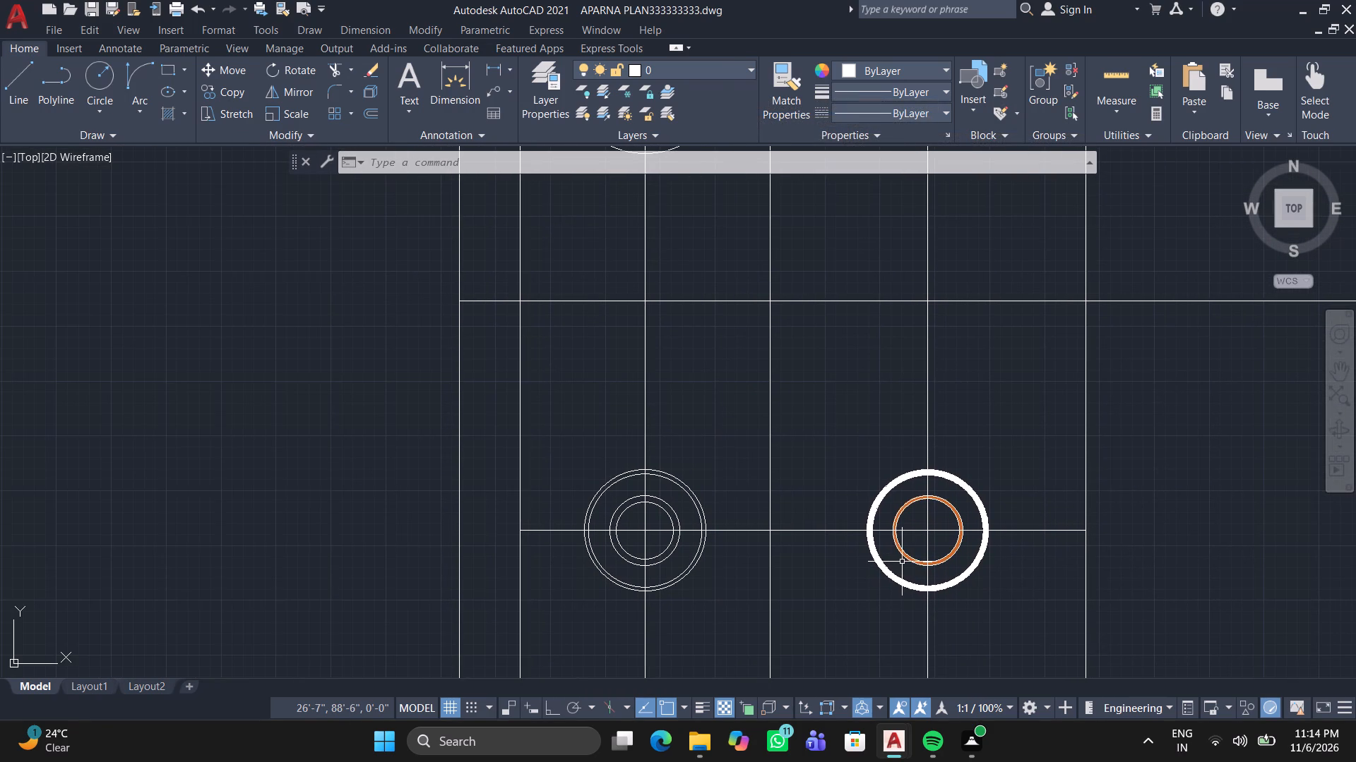
scroll(658, 576, up, 2)
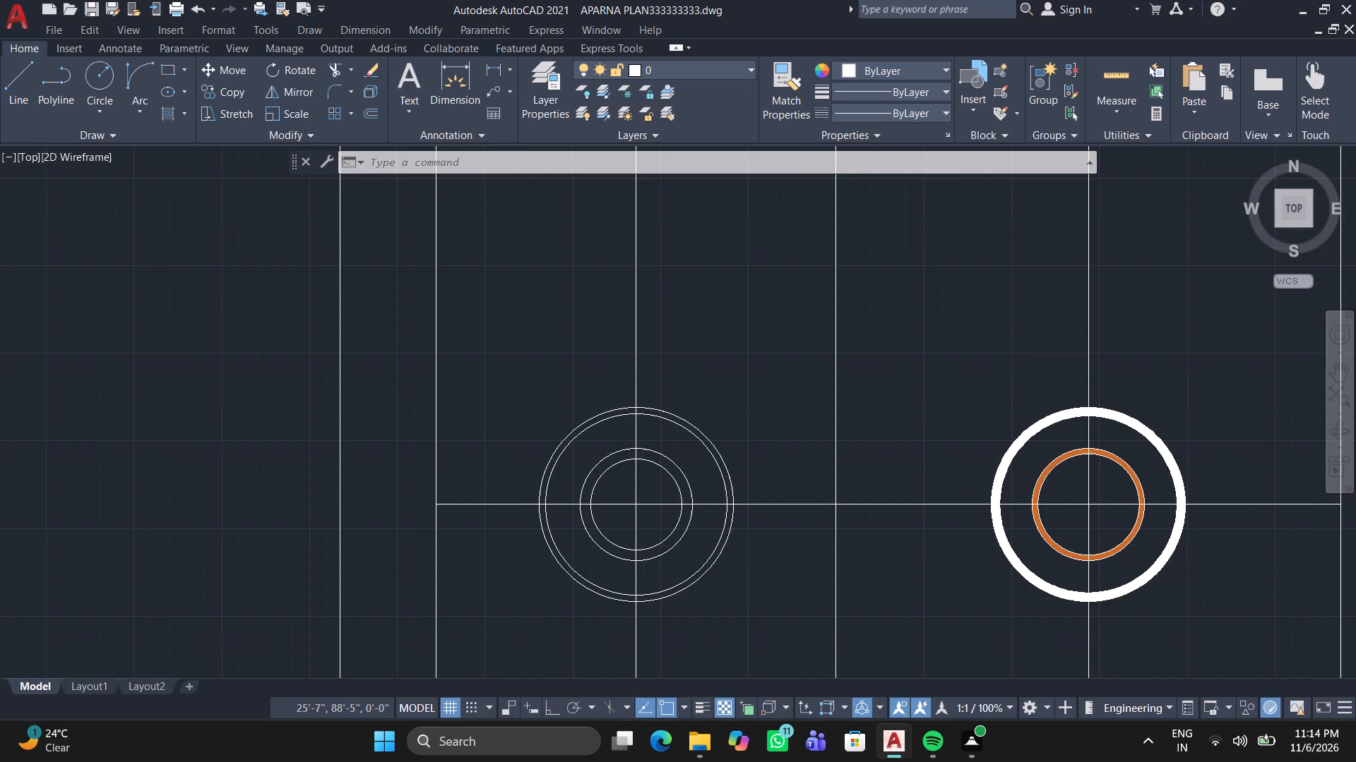
middle_drag(658, 555, 748, 418)
scroll(748, 418, up, 1)
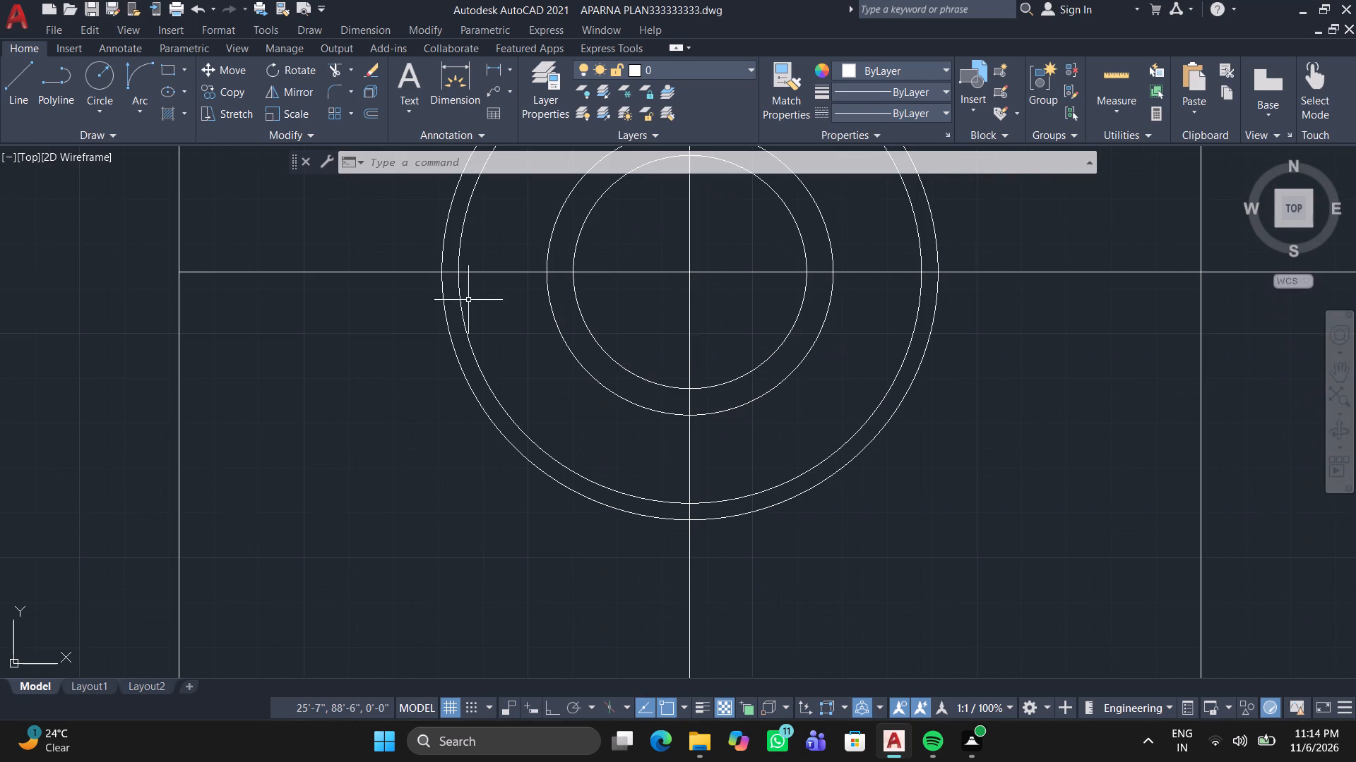
click(174, 111)
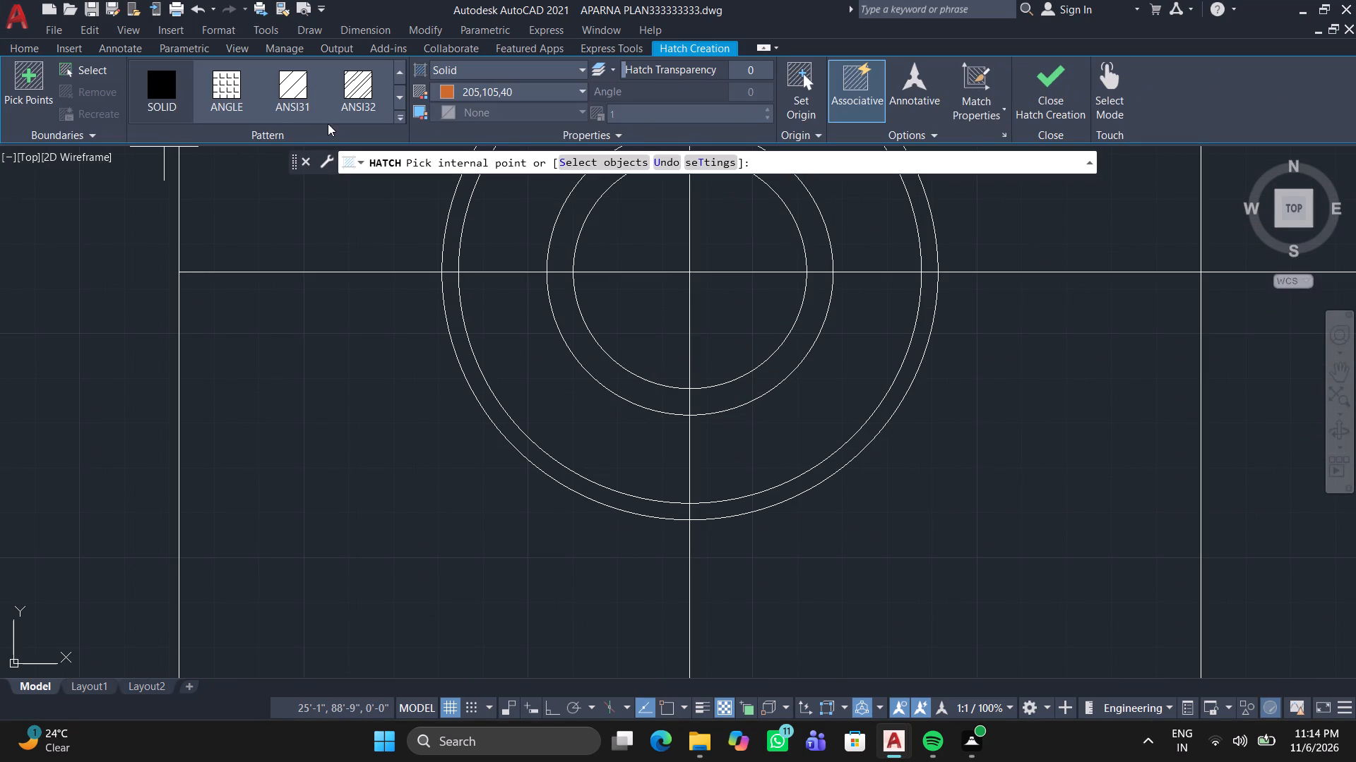
click(168, 96)
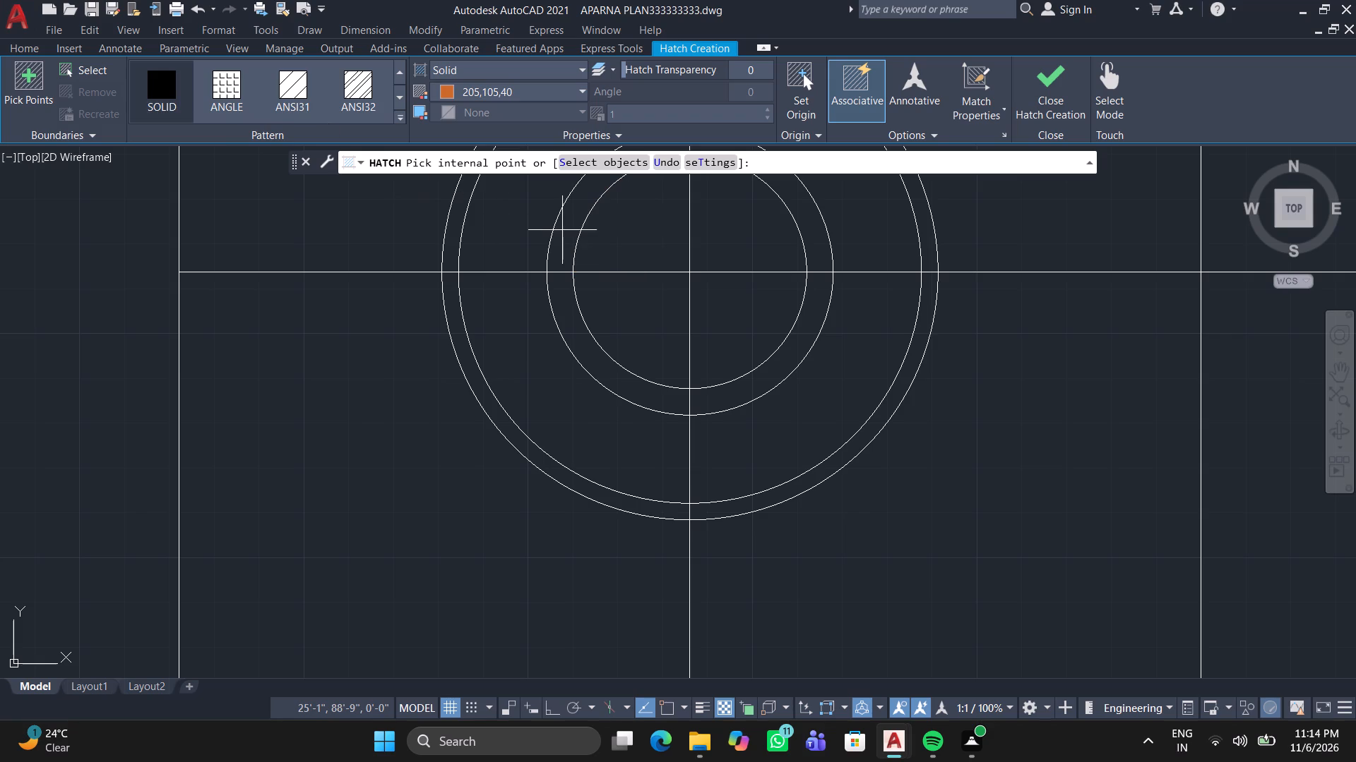
click(567, 221)
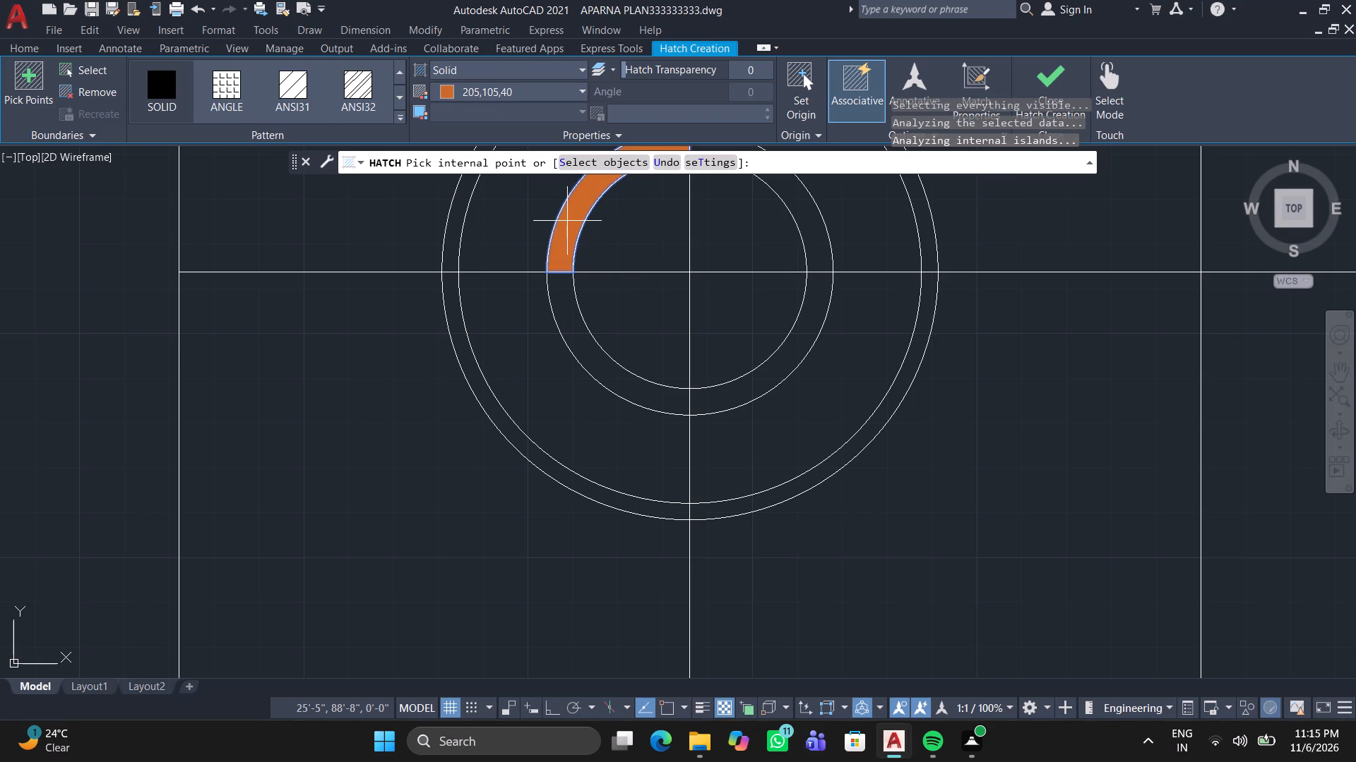
click(569, 301)
middle_drag(564, 323, 552, 344)
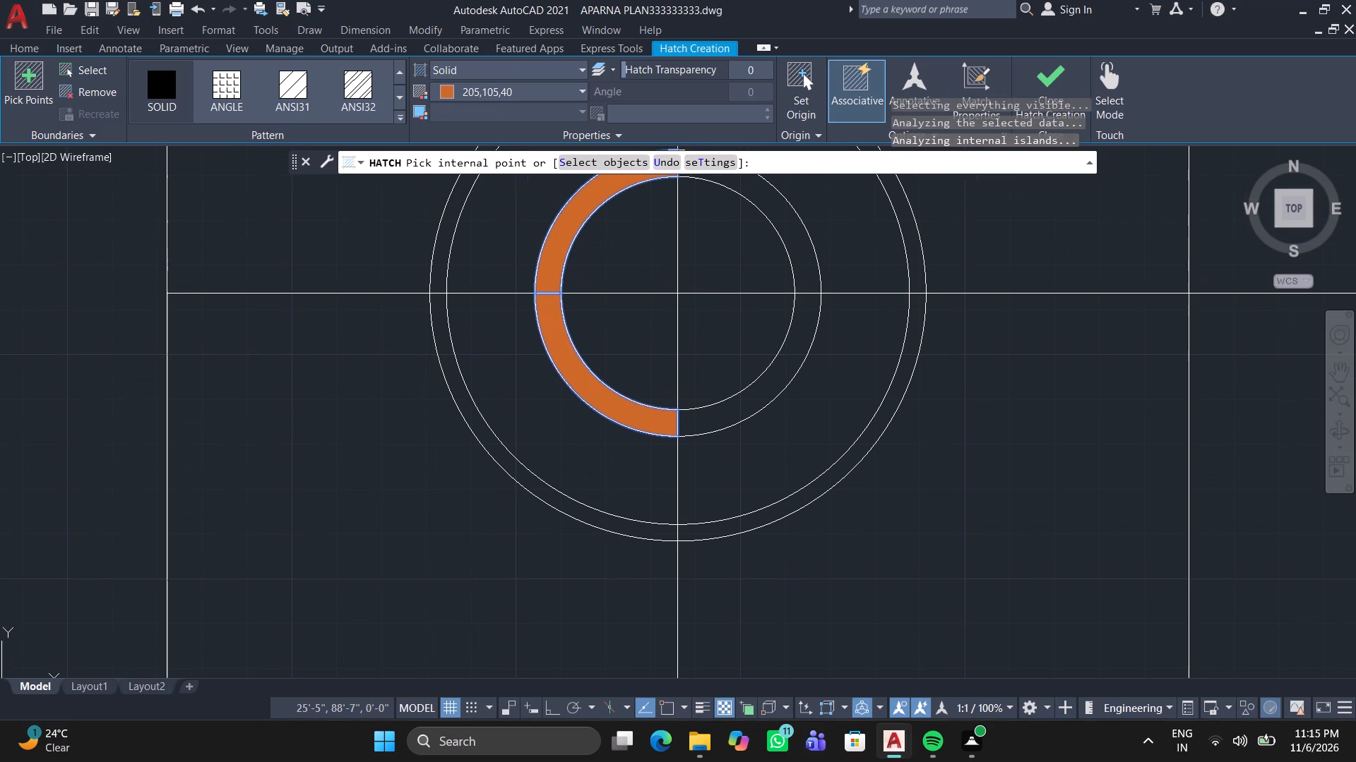
middle_drag(552, 344, 540, 349)
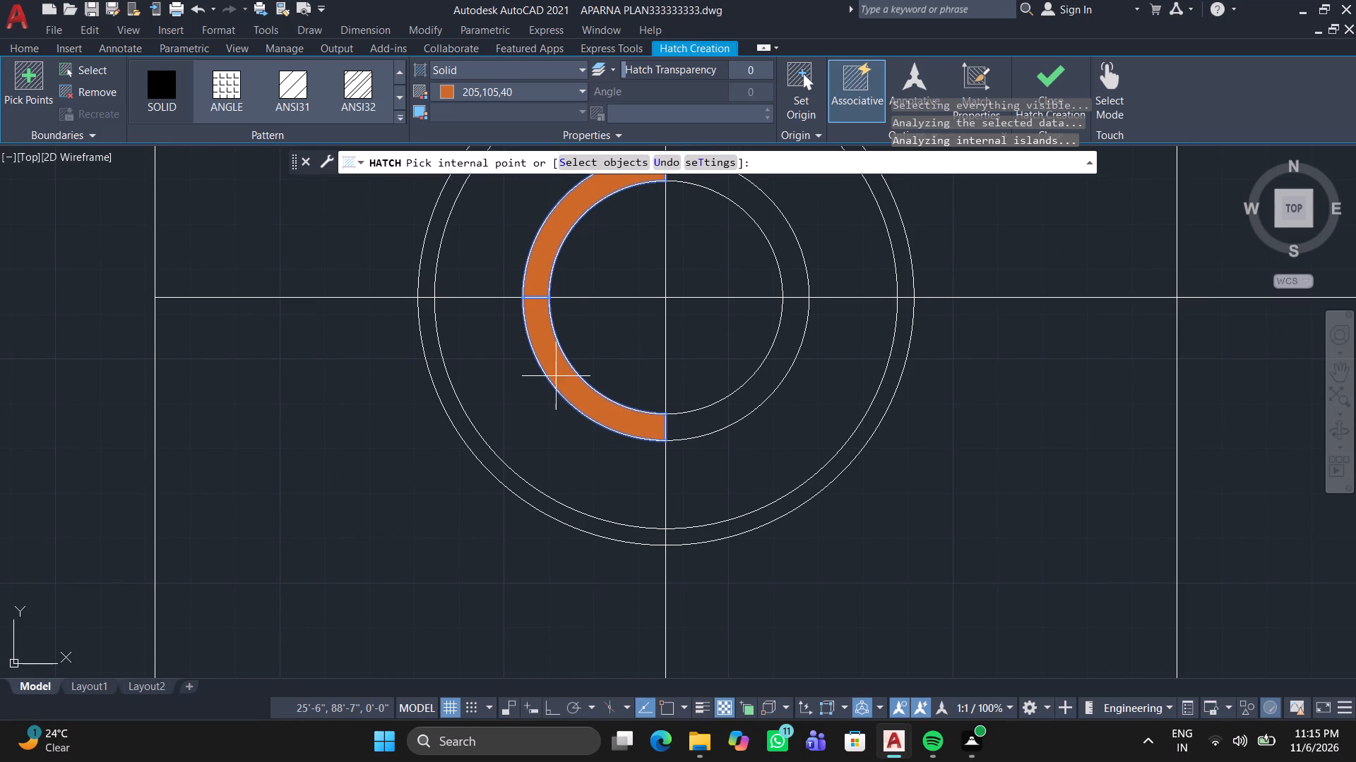
click(734, 409)
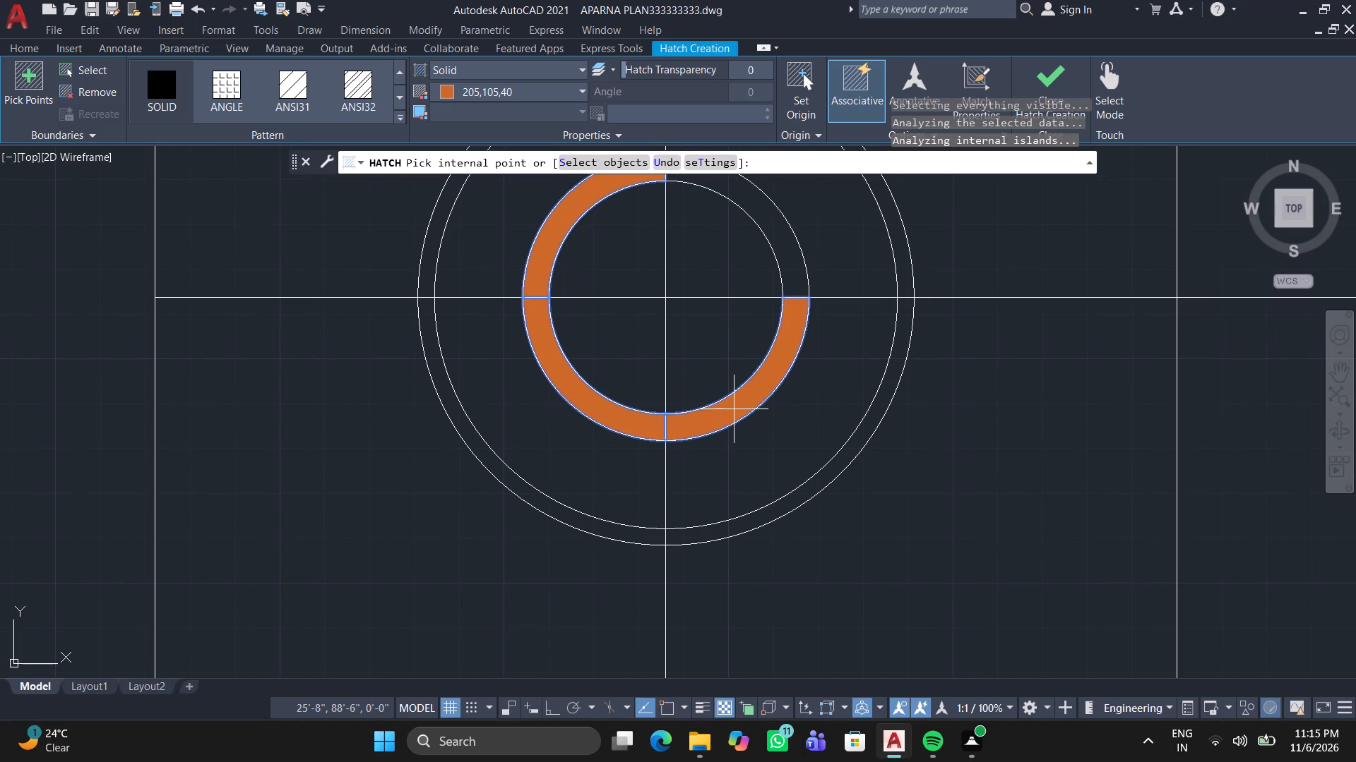
middle_drag(734, 409, 705, 571)
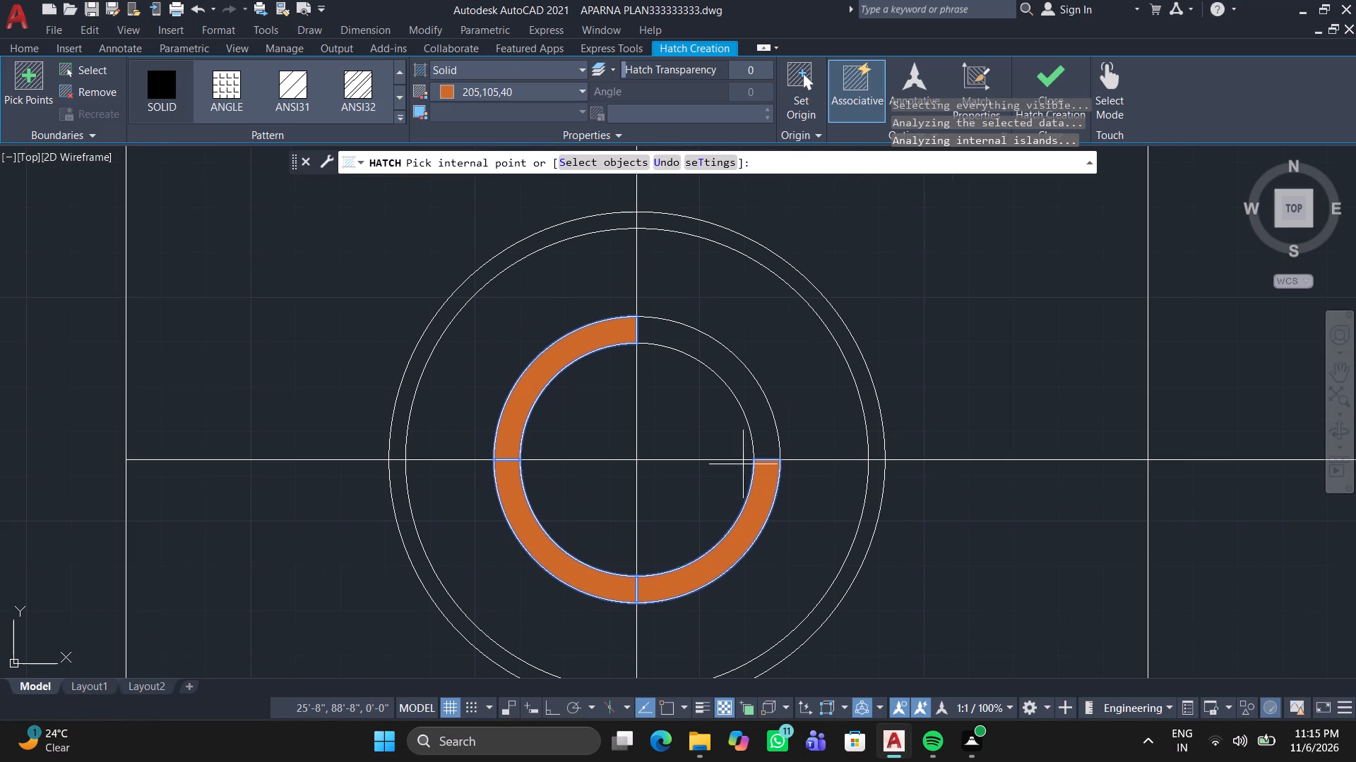
double_click(760, 416)
key(space)
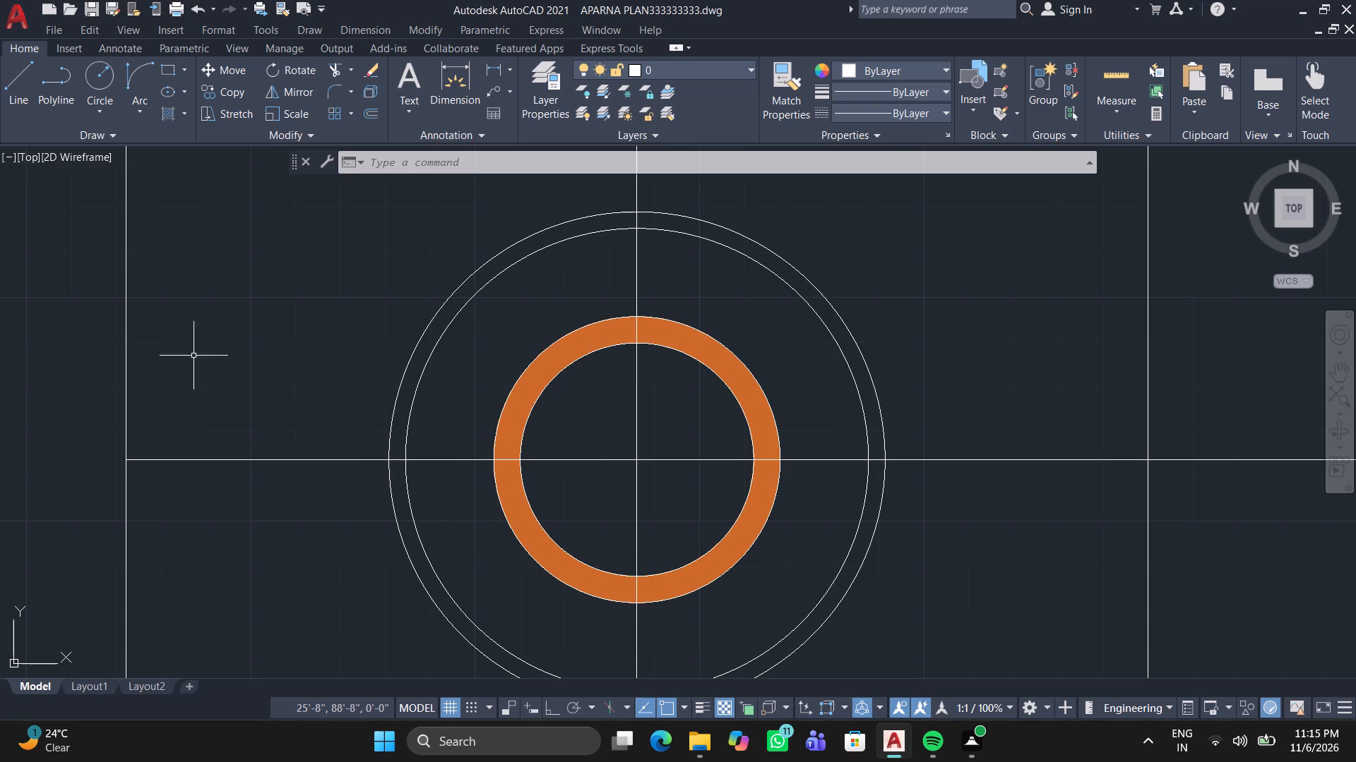
Fill the upper two quarters of the outer ring at the lower-left crossing with a solid hatch in colour 255,255,255.
click(160, 108)
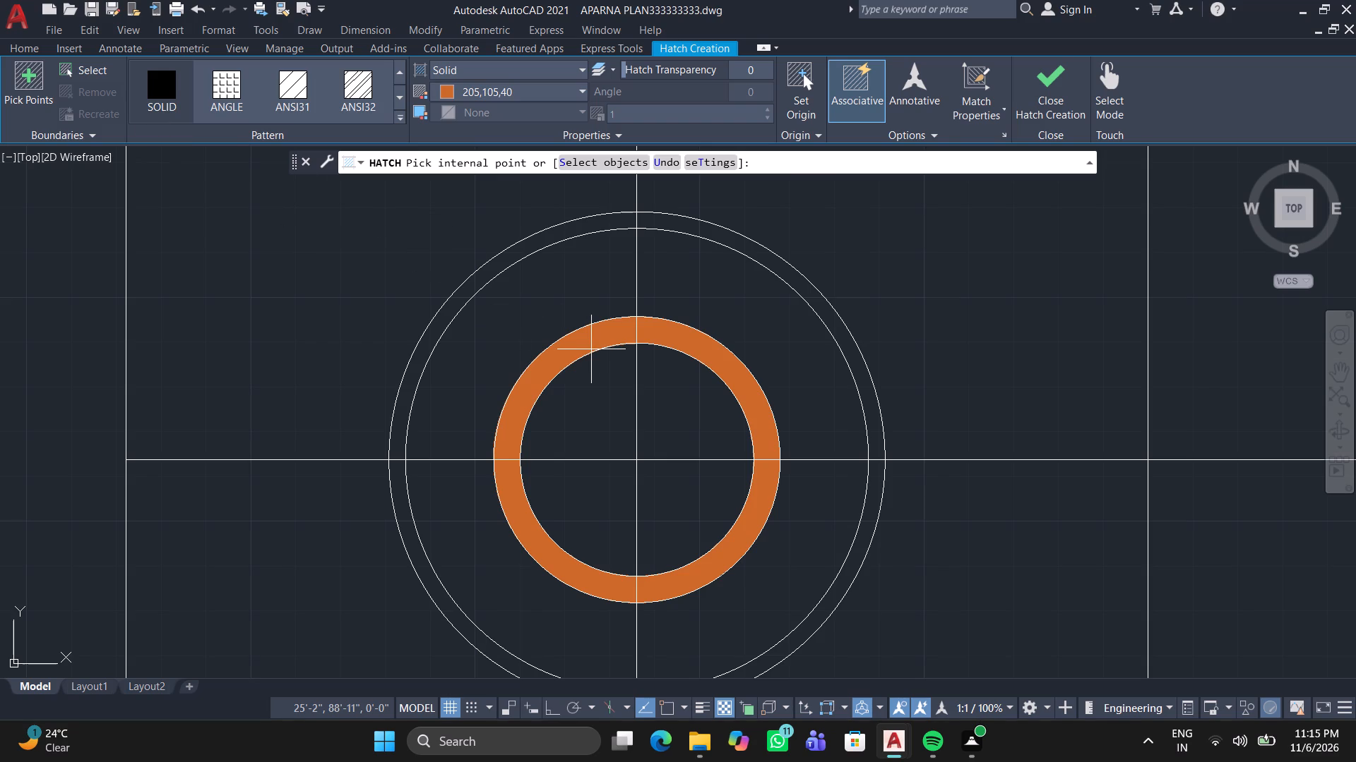
double_click(549, 87)
click(571, 87)
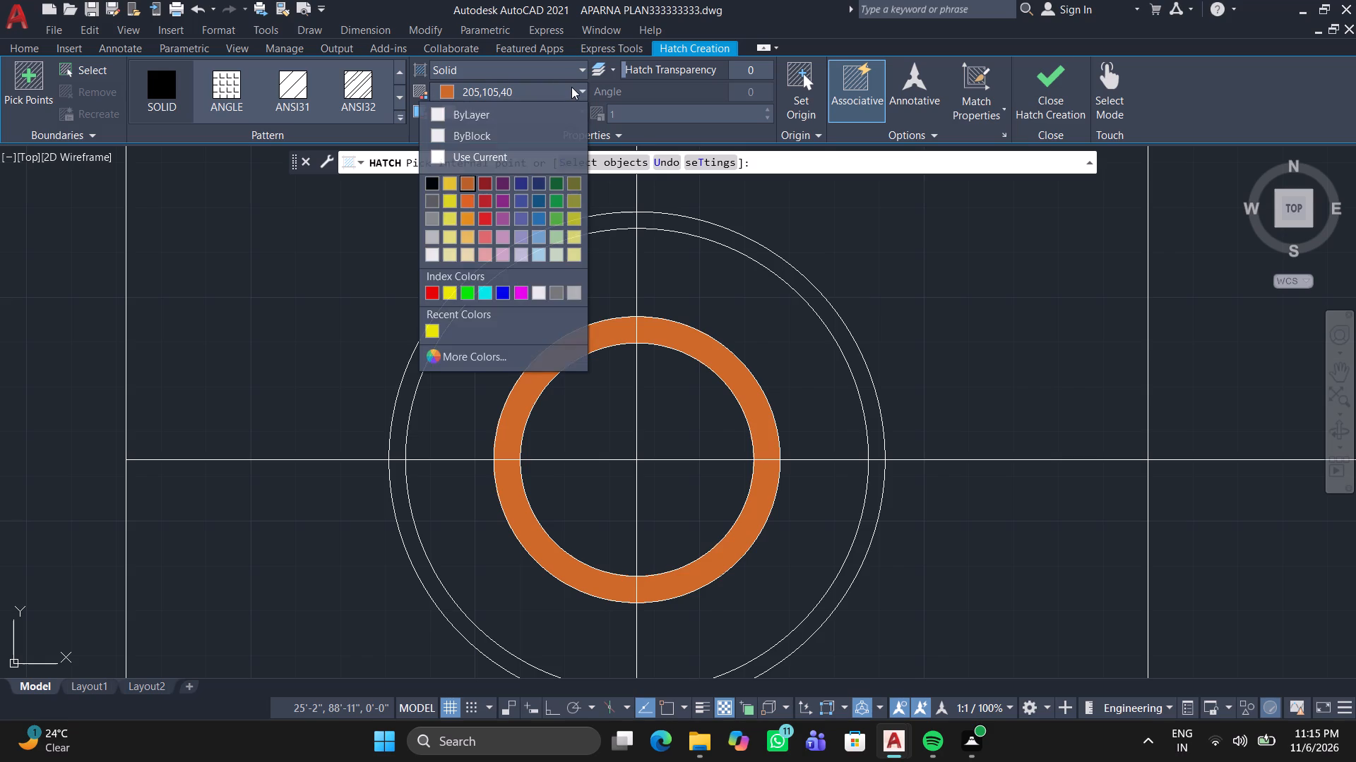
click(439, 252)
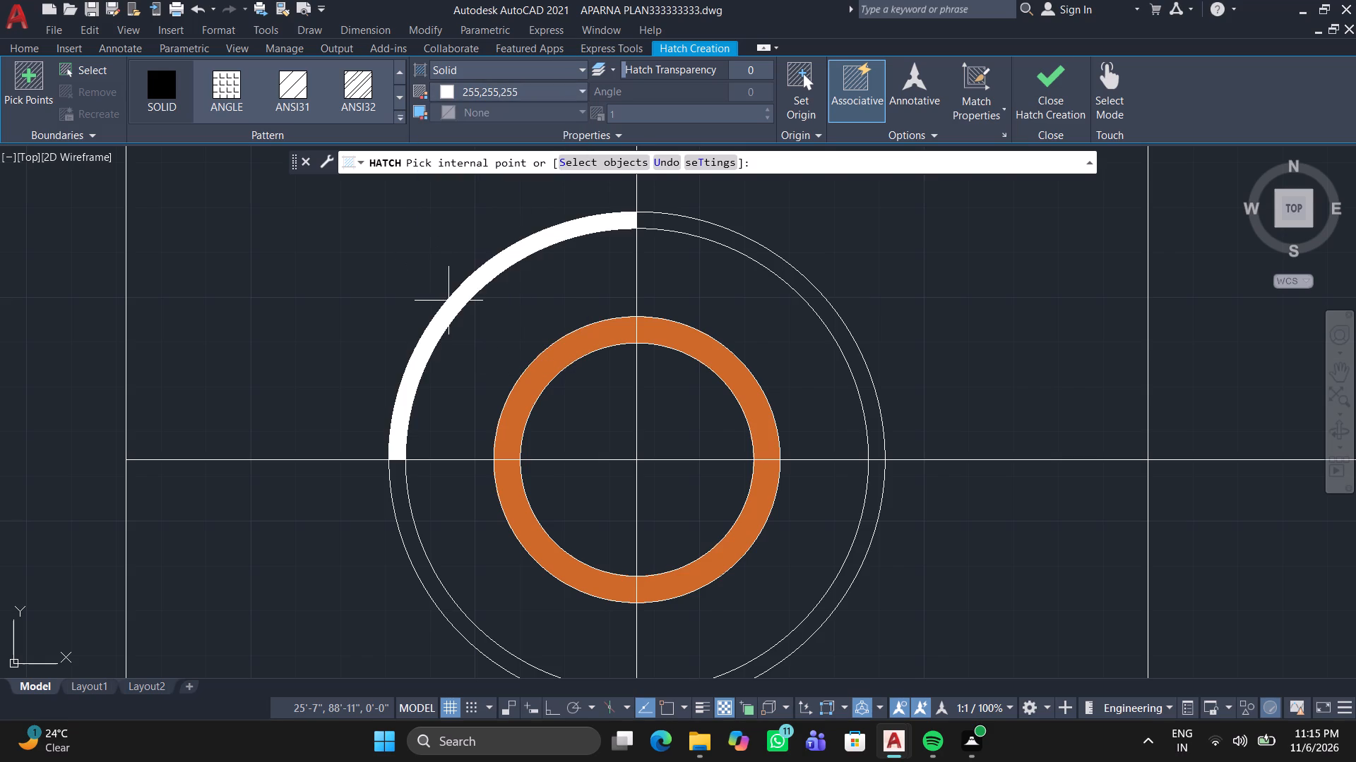
click(448, 301)
click(652, 218)
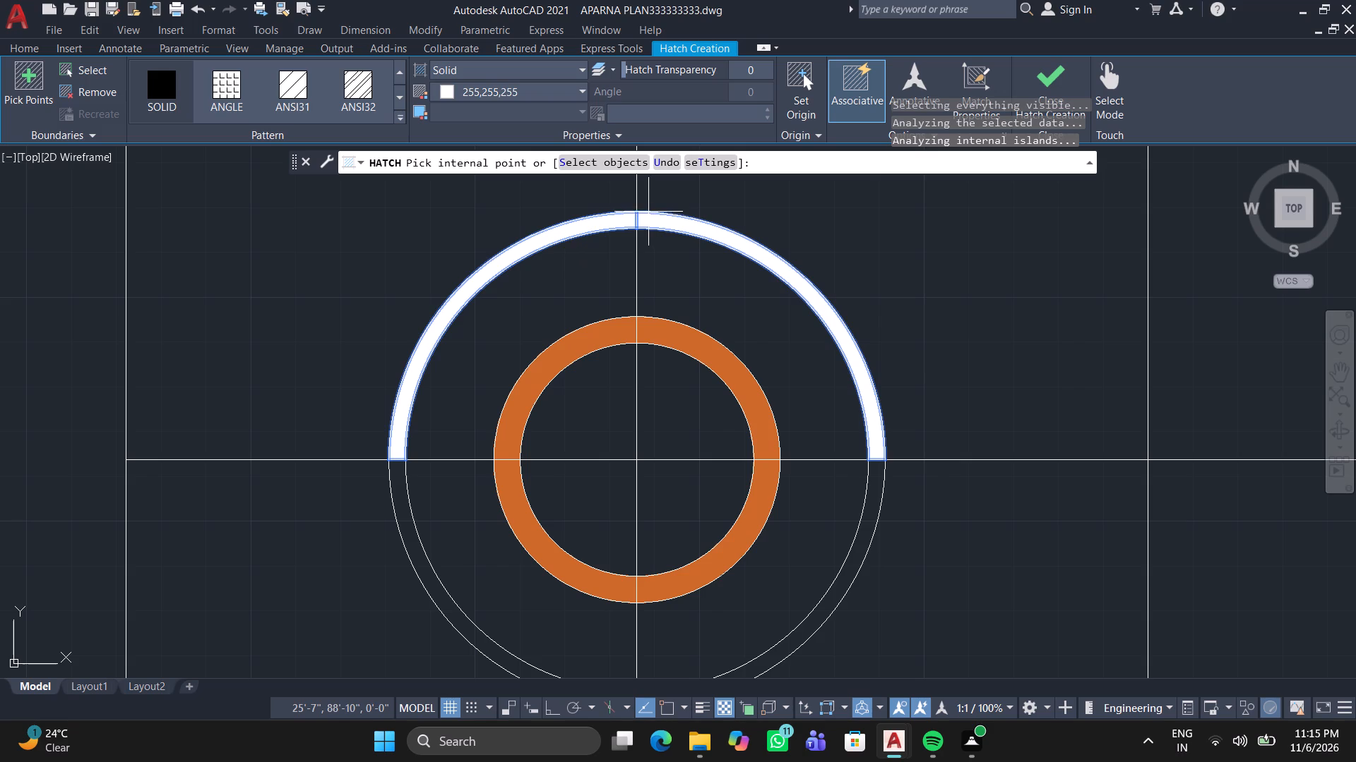
key(space)
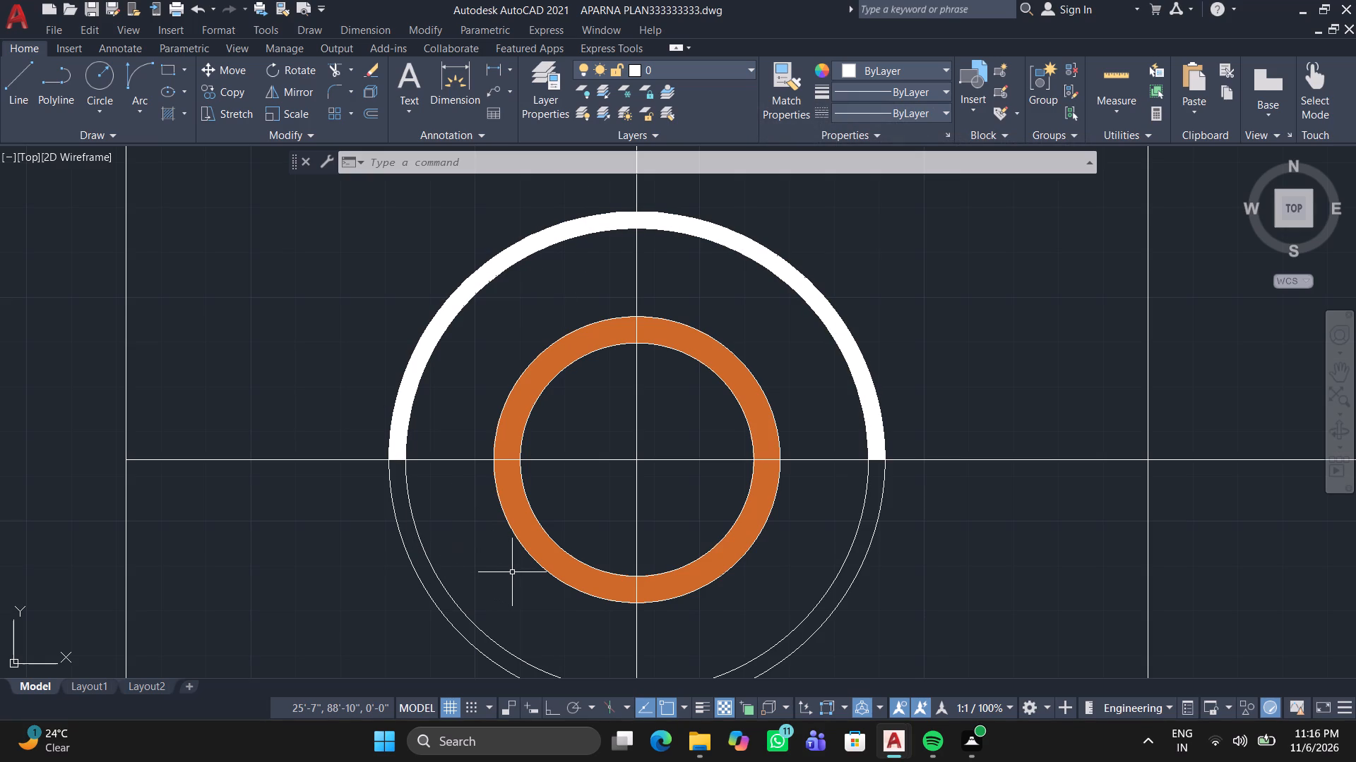
Fill the lower two quarters of the outer ring at the lower-left crossing with a solid hatch in colour 255,255,255.
click(162, 115)
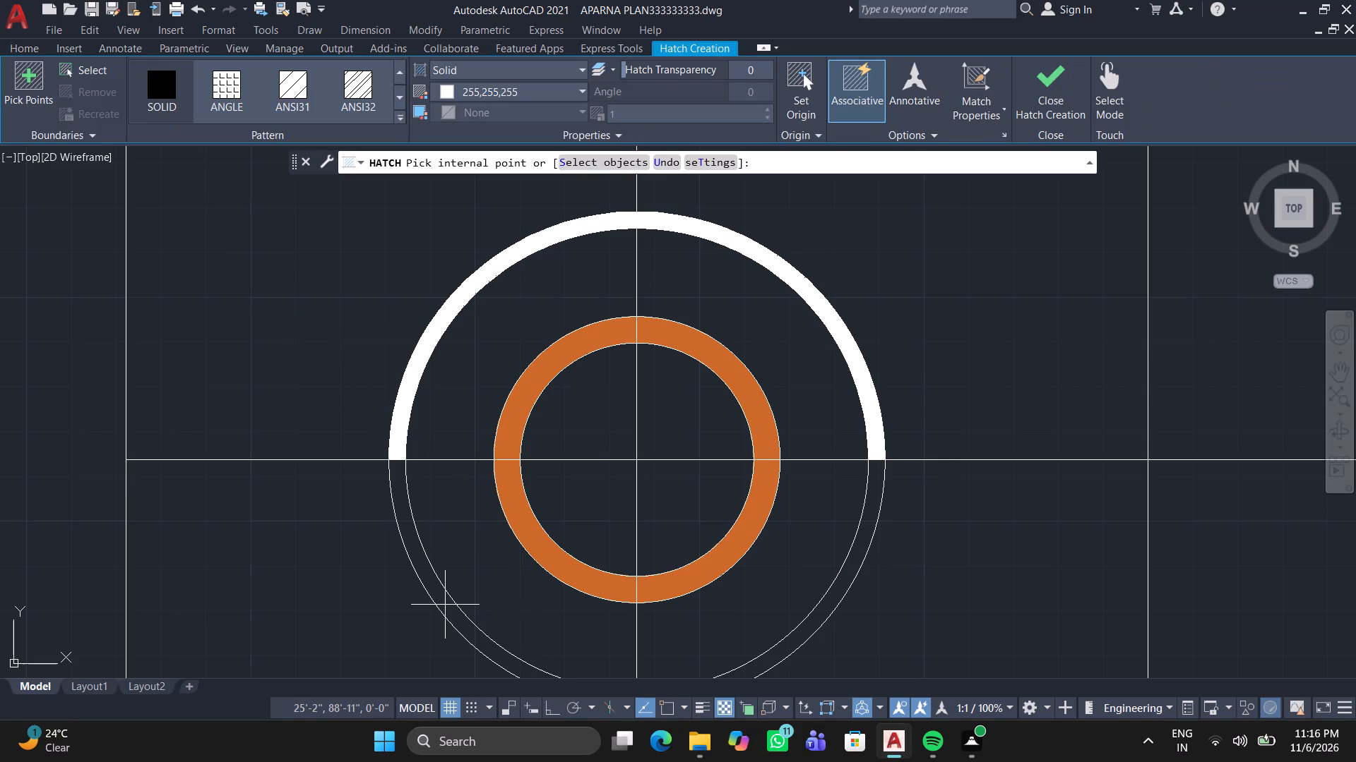
click(445, 605)
middle_drag(787, 560, 722, 406)
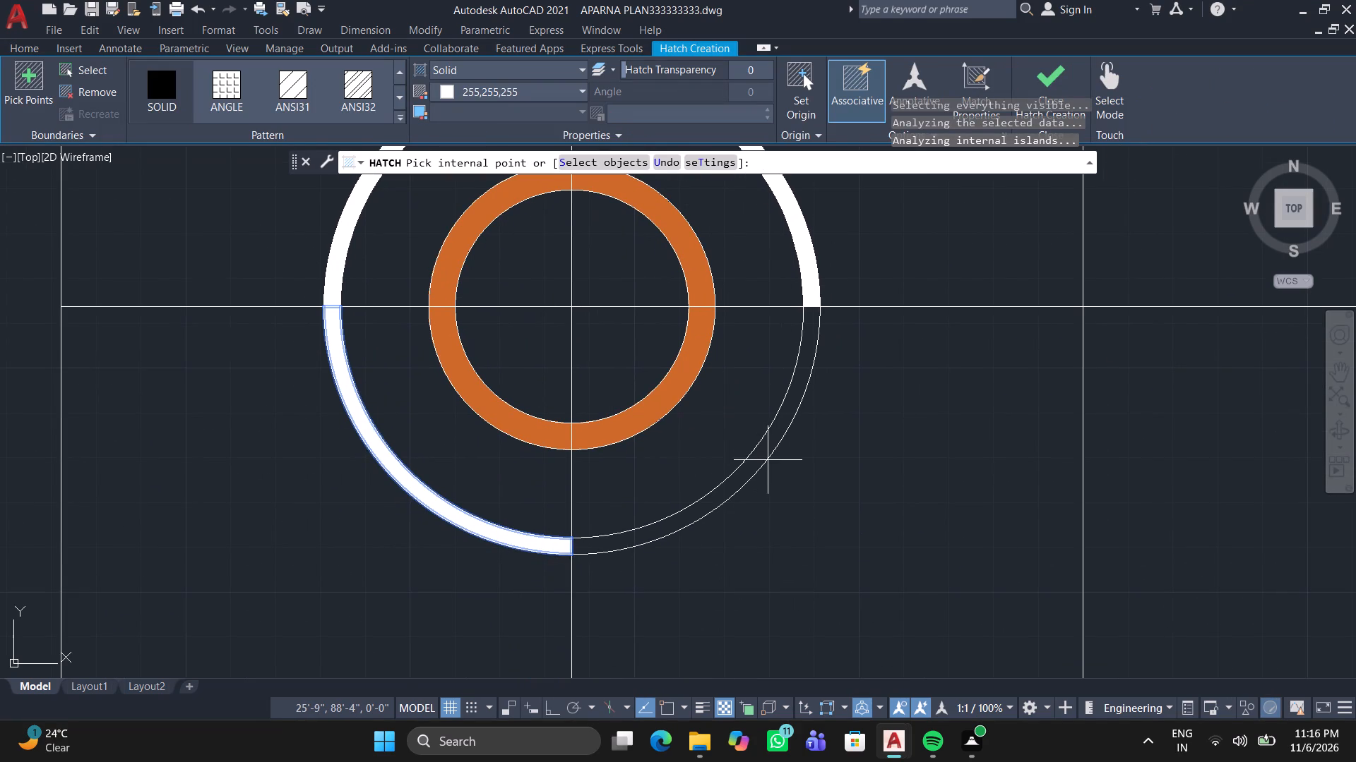
click(767, 448)
scroll(729, 471, down, 2)
middle_drag(727, 492, 739, 550)
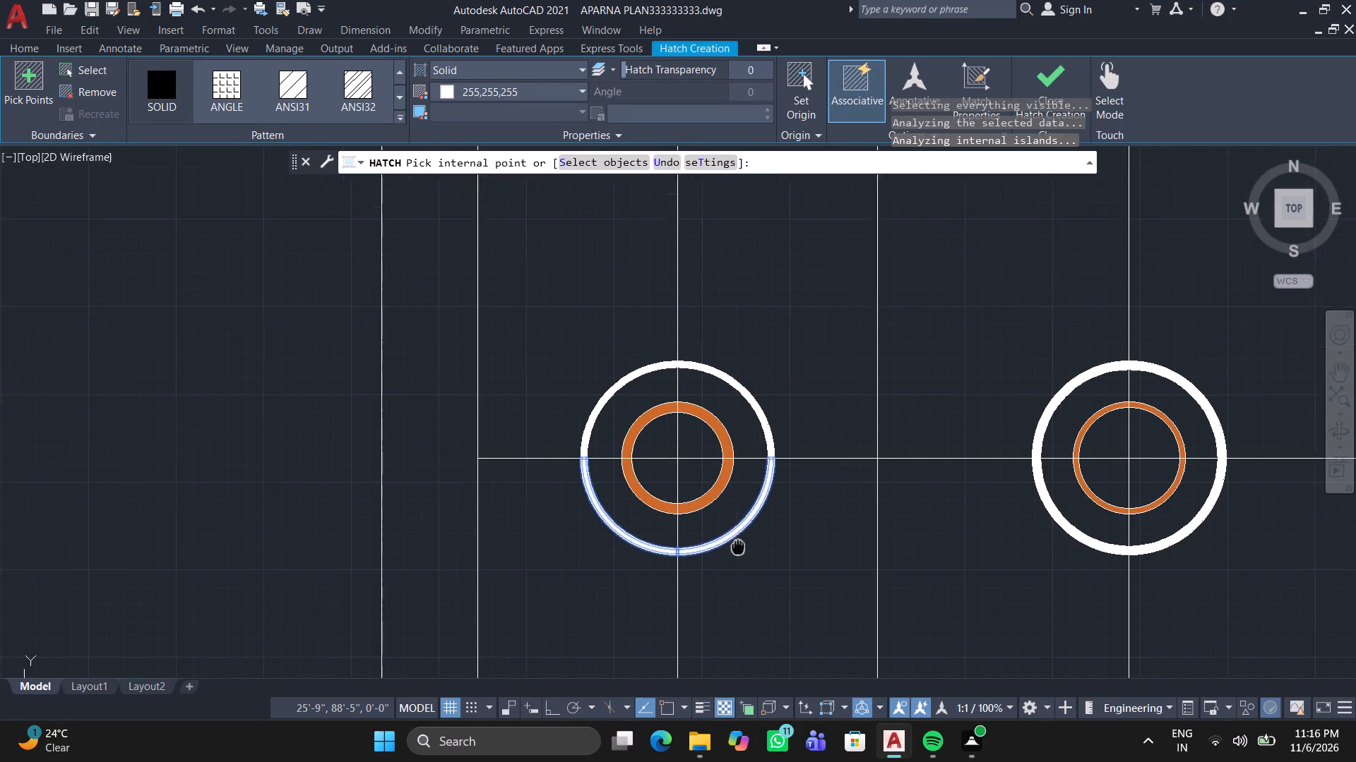
middle_drag(739, 550, 750, 603)
right_click(755, 585)
right_click(755, 585)
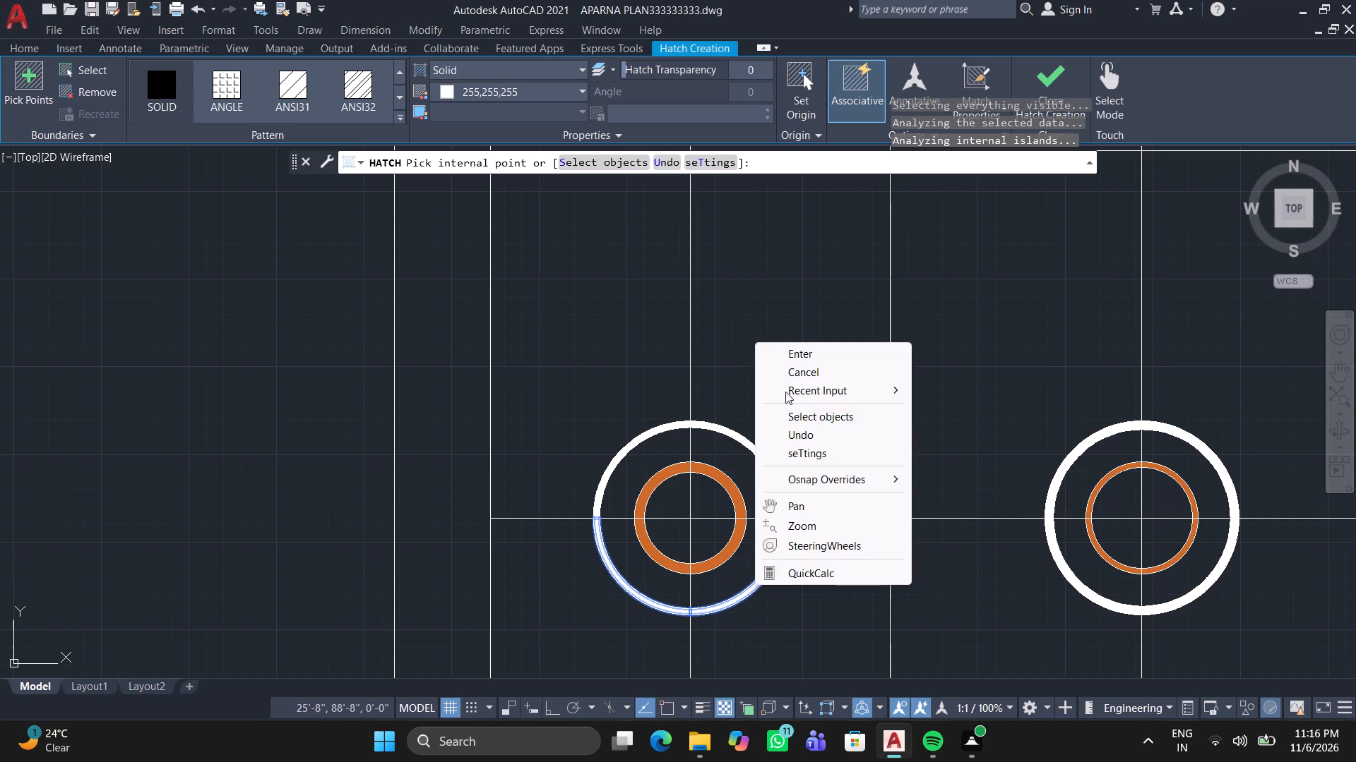
click(798, 344)
click(795, 356)
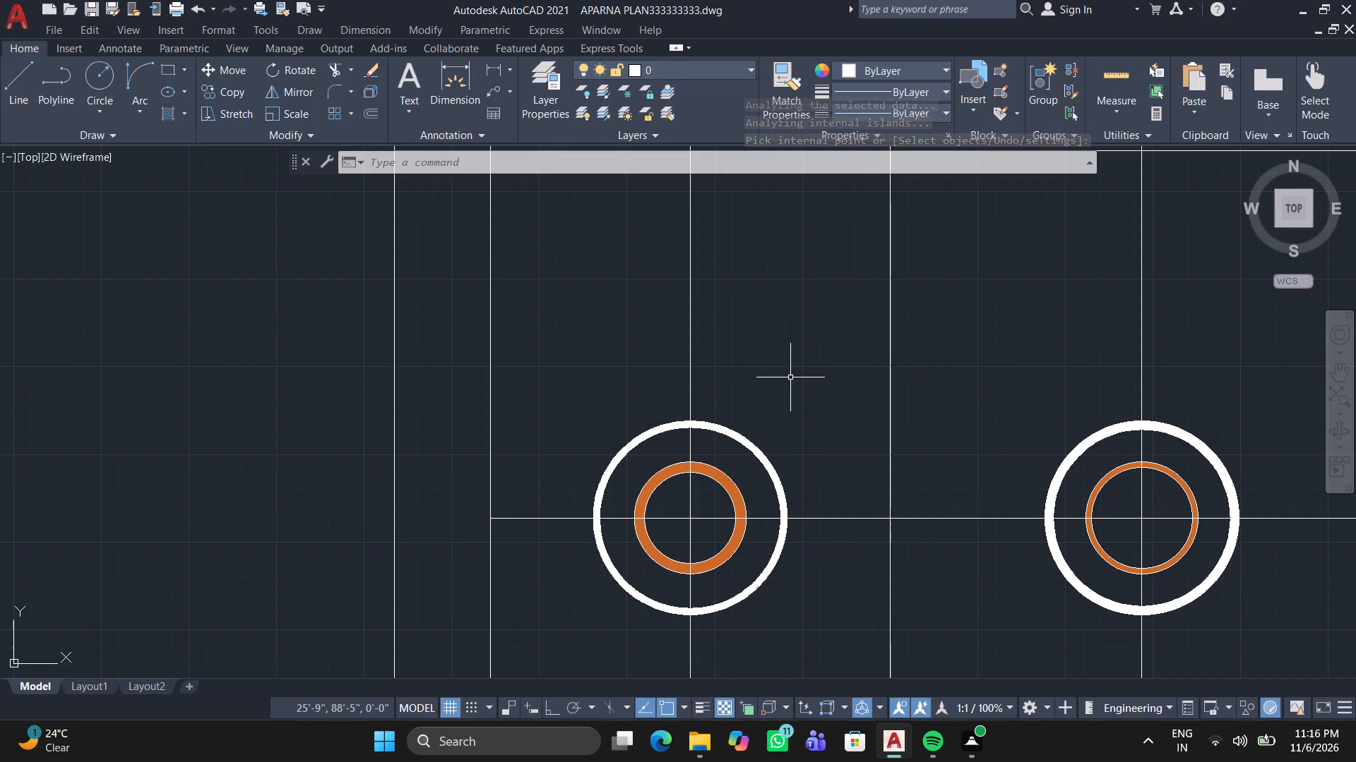
Delete the oversized outermost circle at the upper-left crossing.
scroll(742, 320, down, 2)
middle_drag(731, 312, 742, 576)
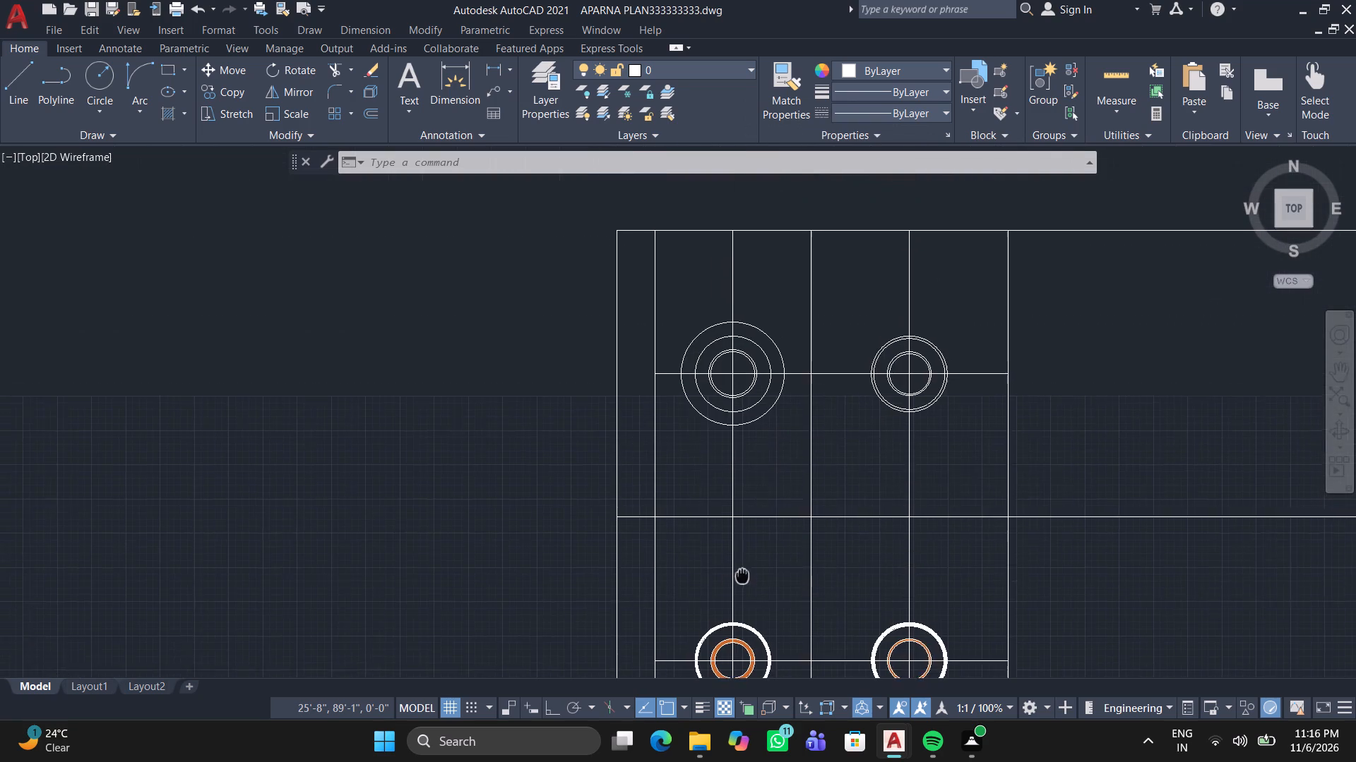
middle_drag(742, 576, 730, 536)
scroll(708, 303, up, 1)
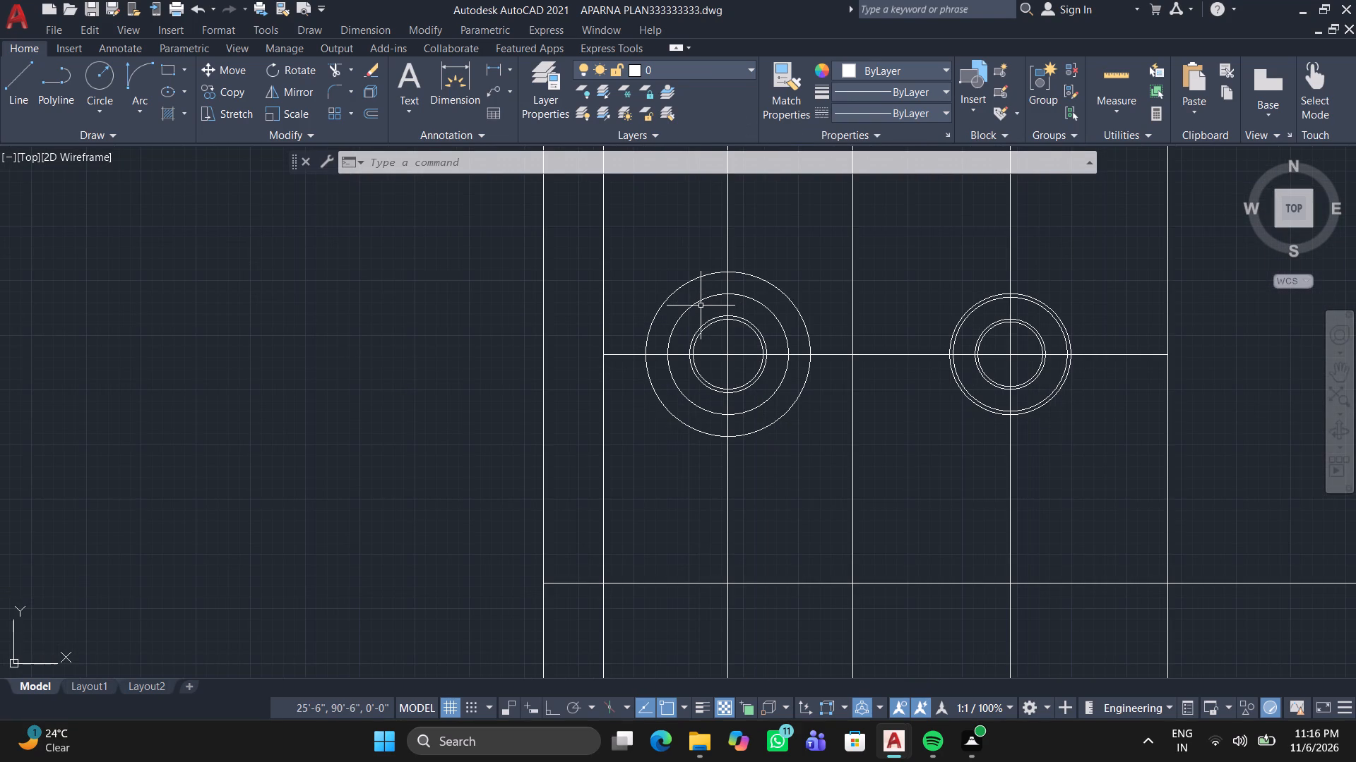
double_click(699, 306)
click(688, 310)
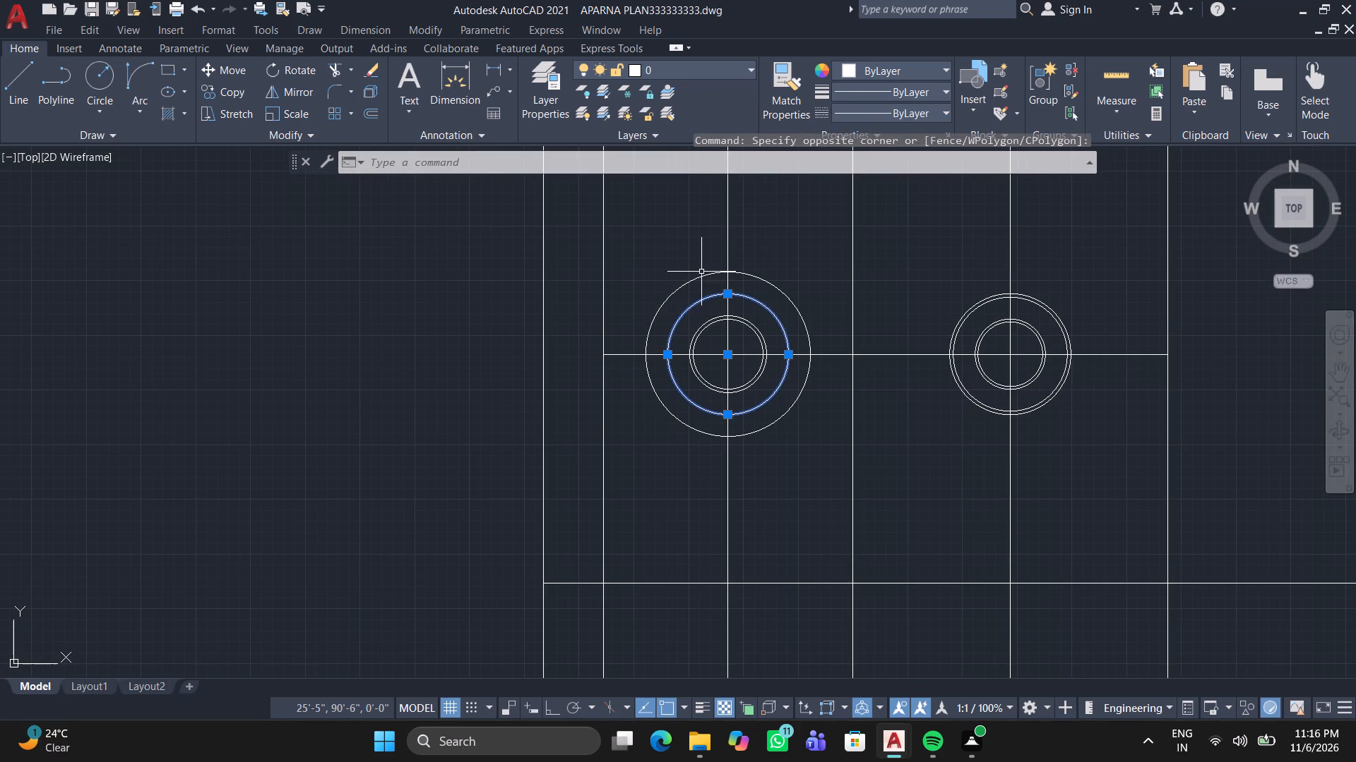
drag(701, 272, 699, 284)
click(698, 287)
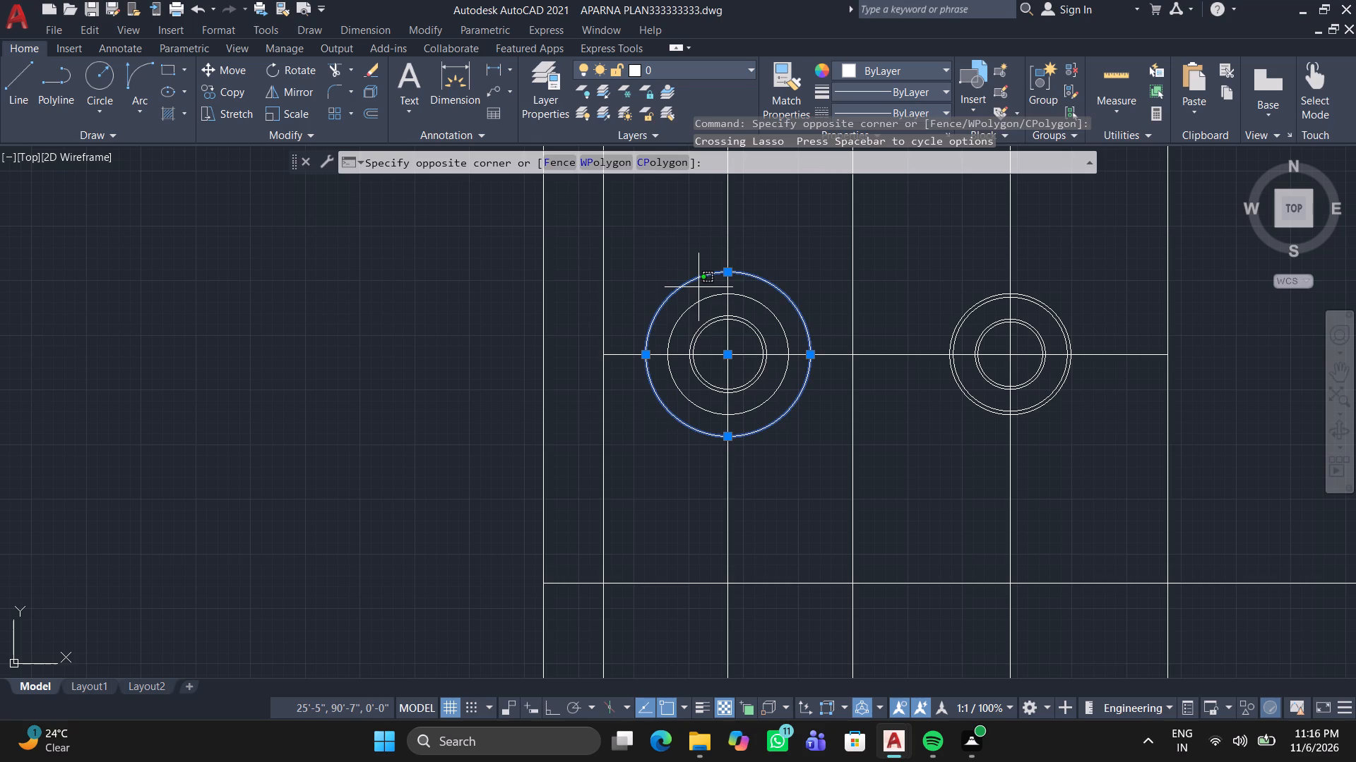
key(Delete)
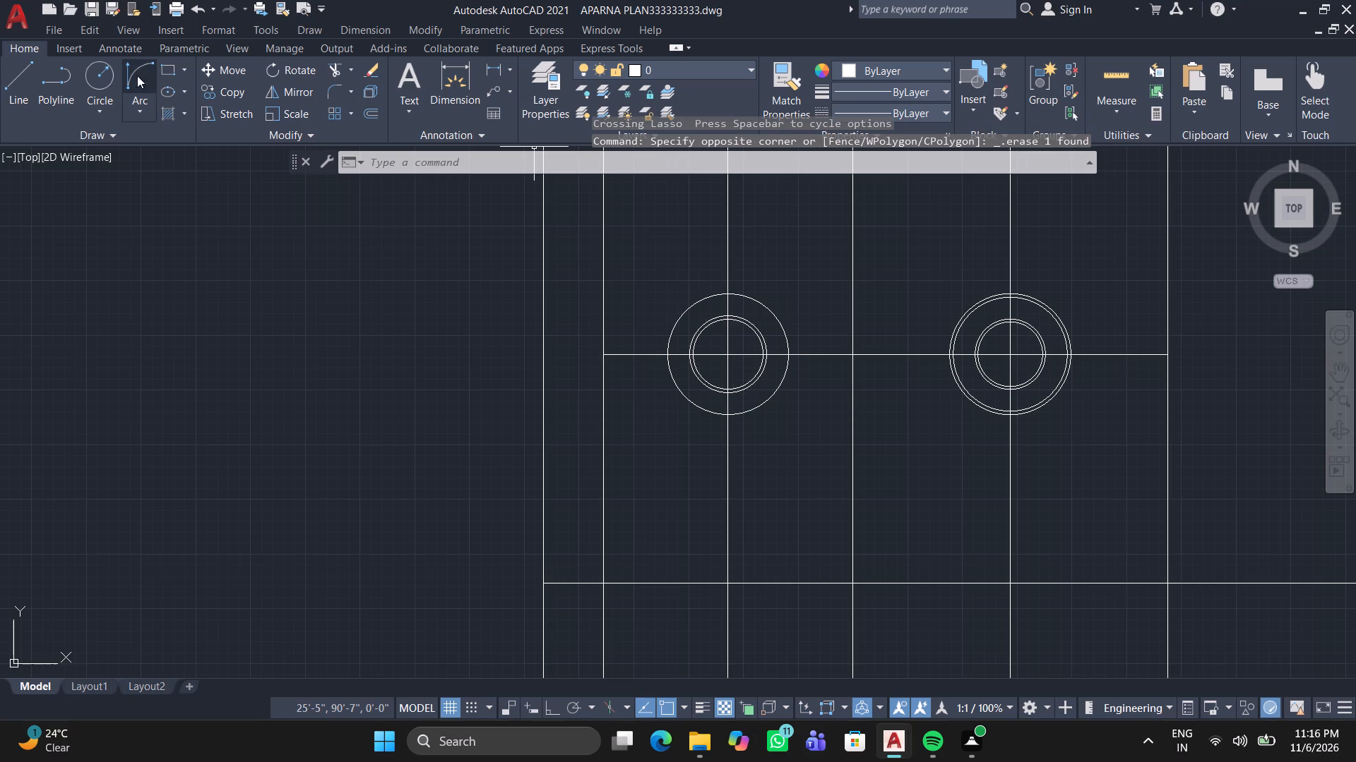
Draw a concentric circle just inside the remaining outer circle at the upper-left crossing.
click(105, 83)
scroll(720, 333, up, 1)
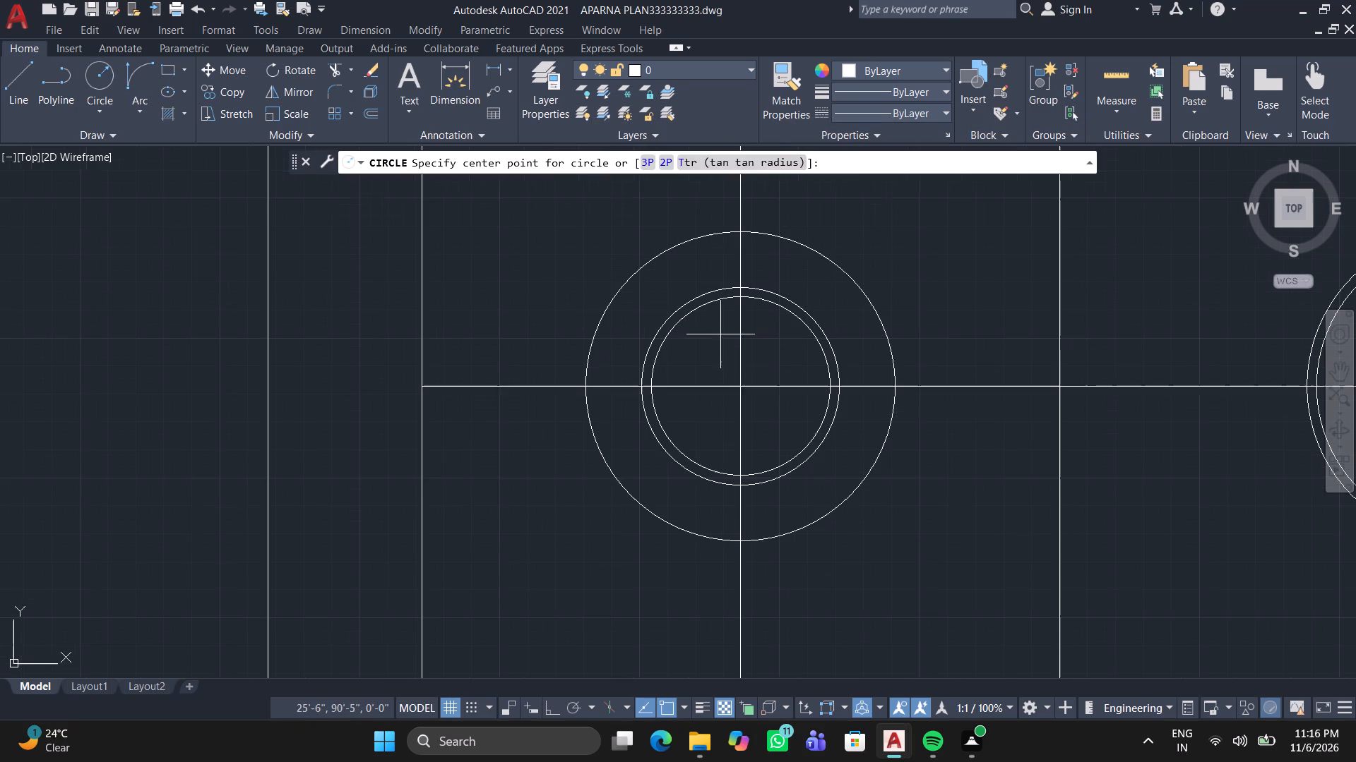
scroll(720, 334, up, 1)
click(742, 384)
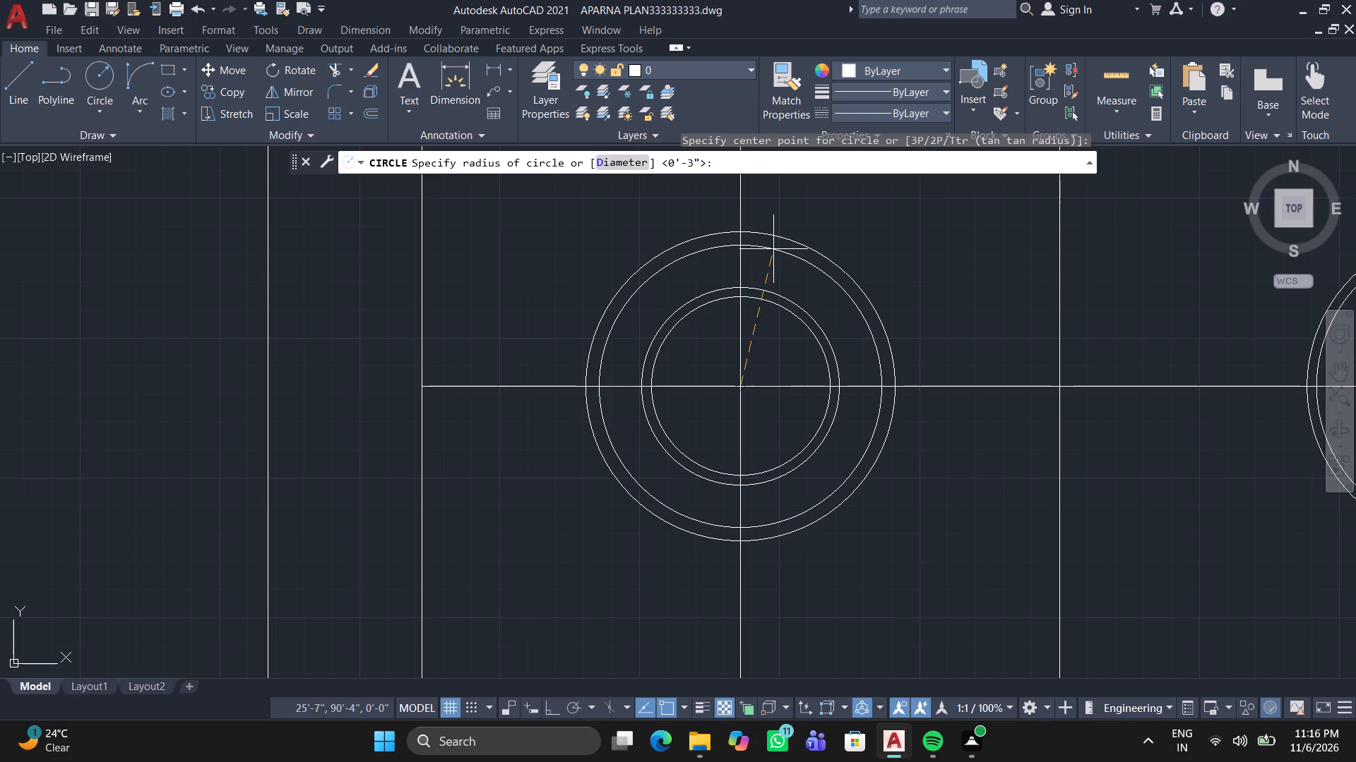
click(773, 249)
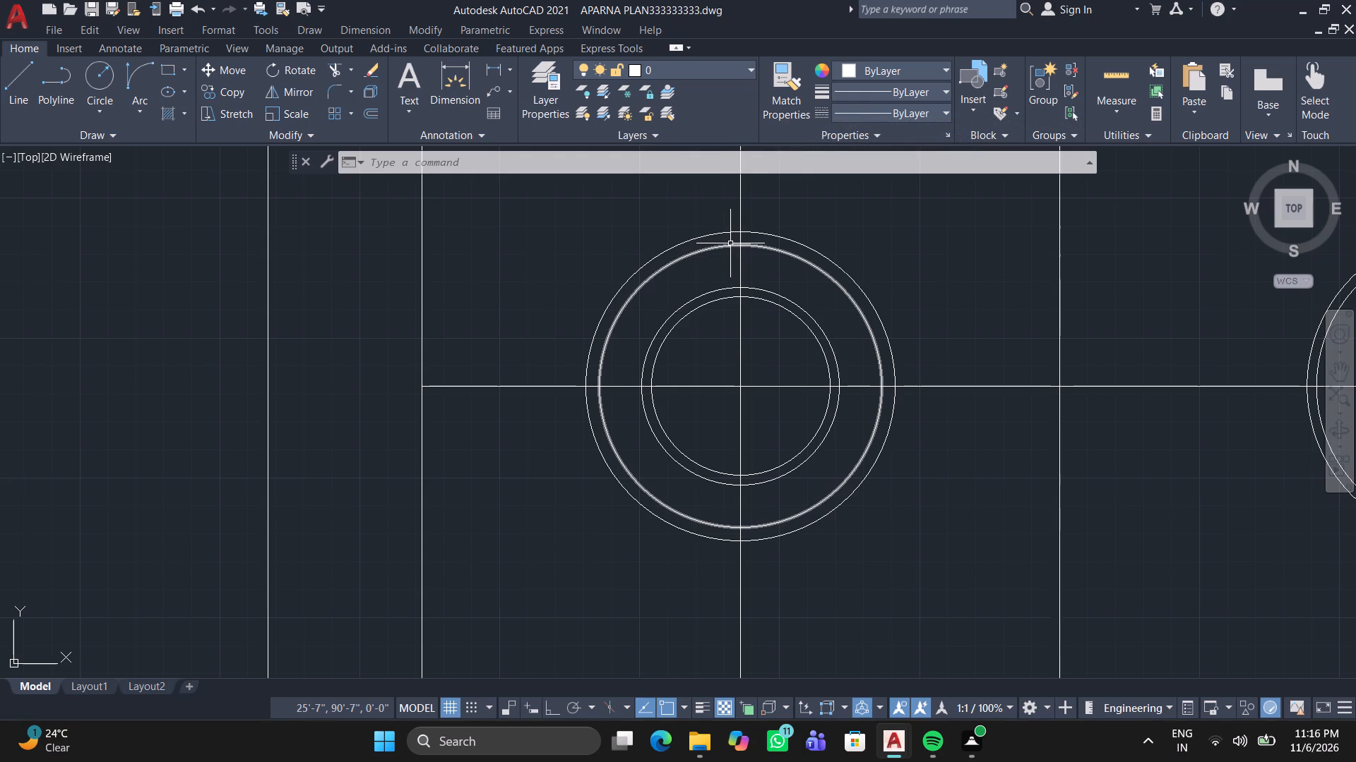
Fill the upper-left quarter of the outer ring at the upper-left crossing with a solid hatch in colour 255,255,255.
click(169, 106)
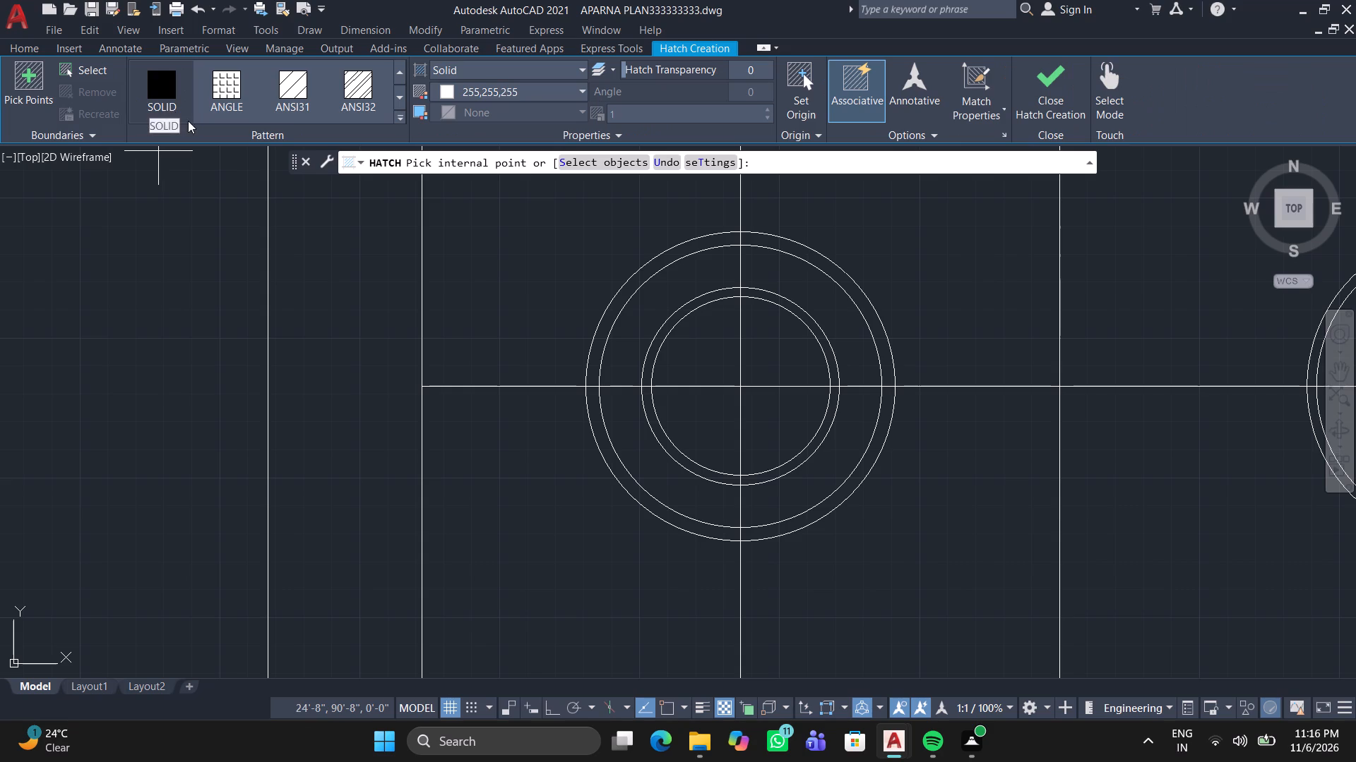
click(597, 369)
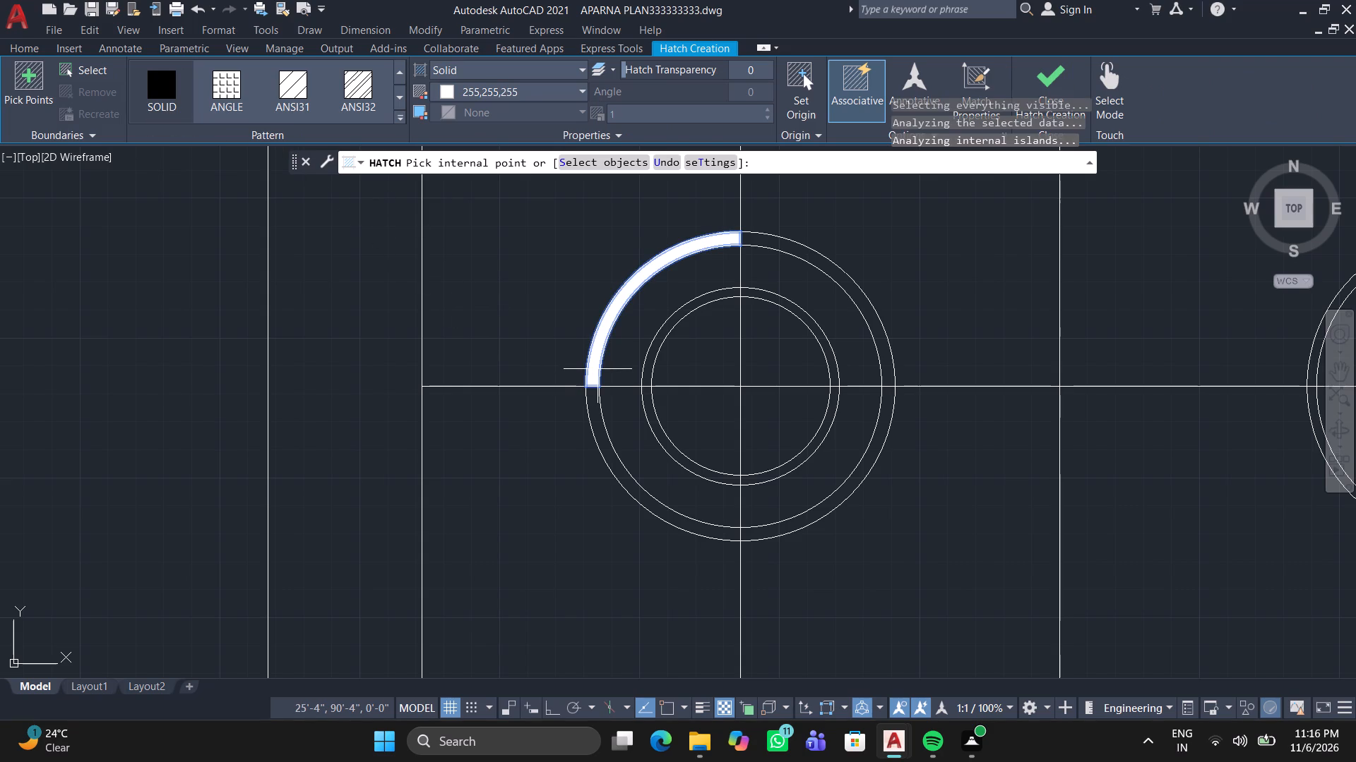
key(space)
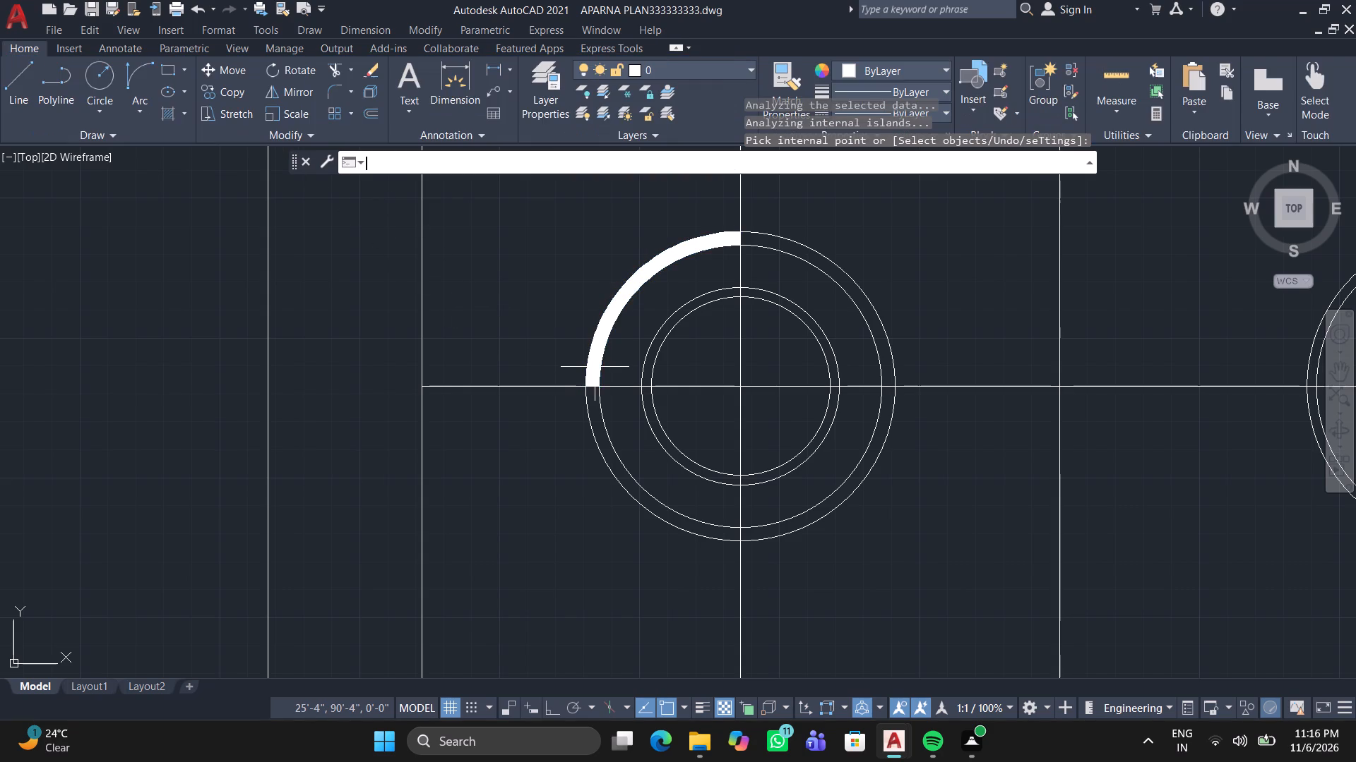
middle_drag(602, 339, 292, 404)
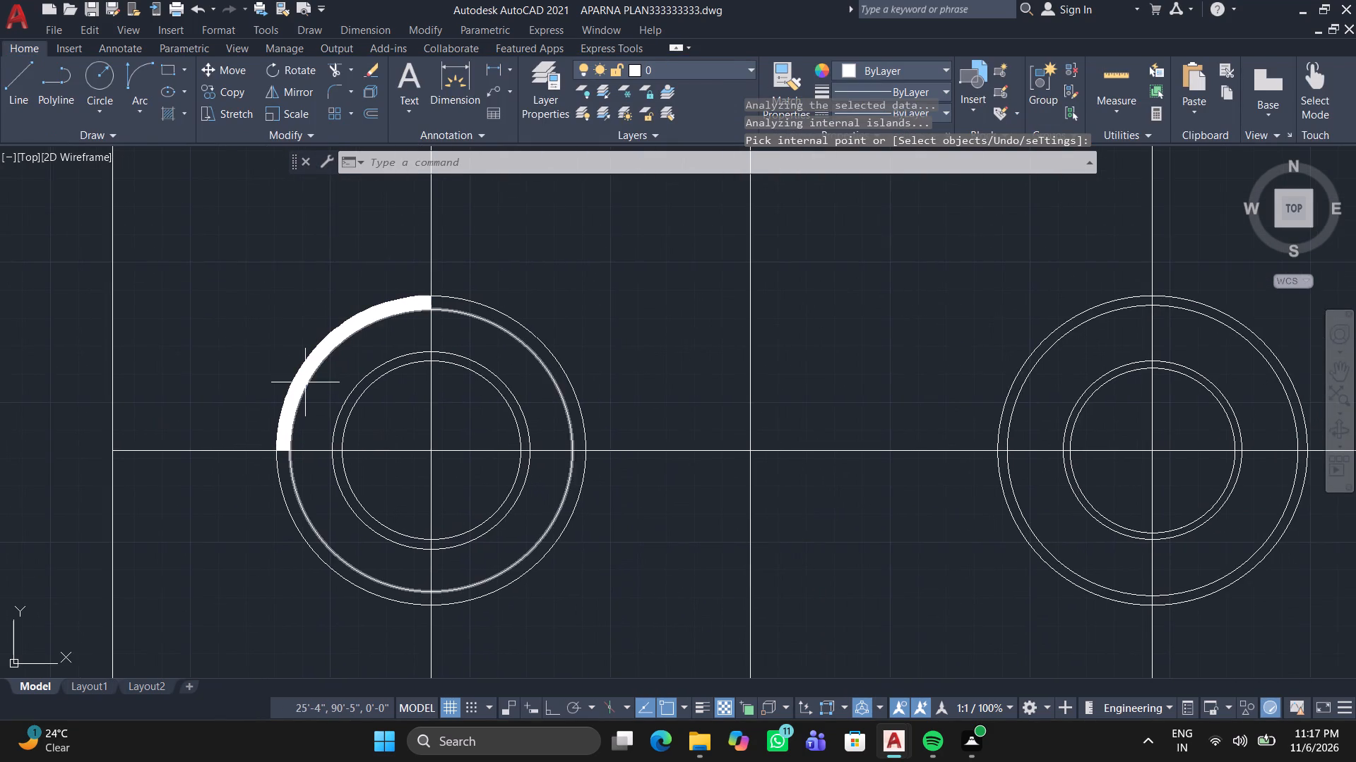
Fill the remaining three quarters of the outer ring at the upper-left crossing with a solid hatch in colour 255,255,255.
click(172, 111)
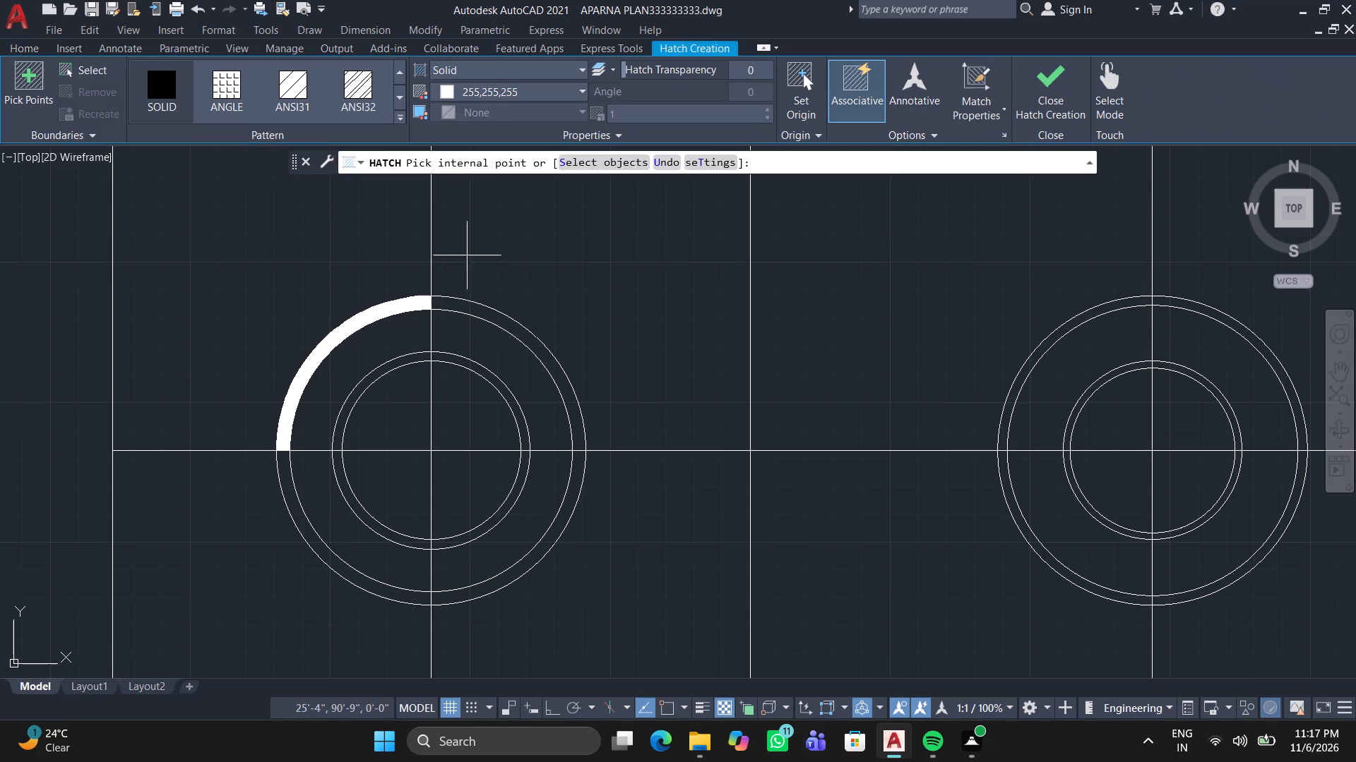
click(475, 309)
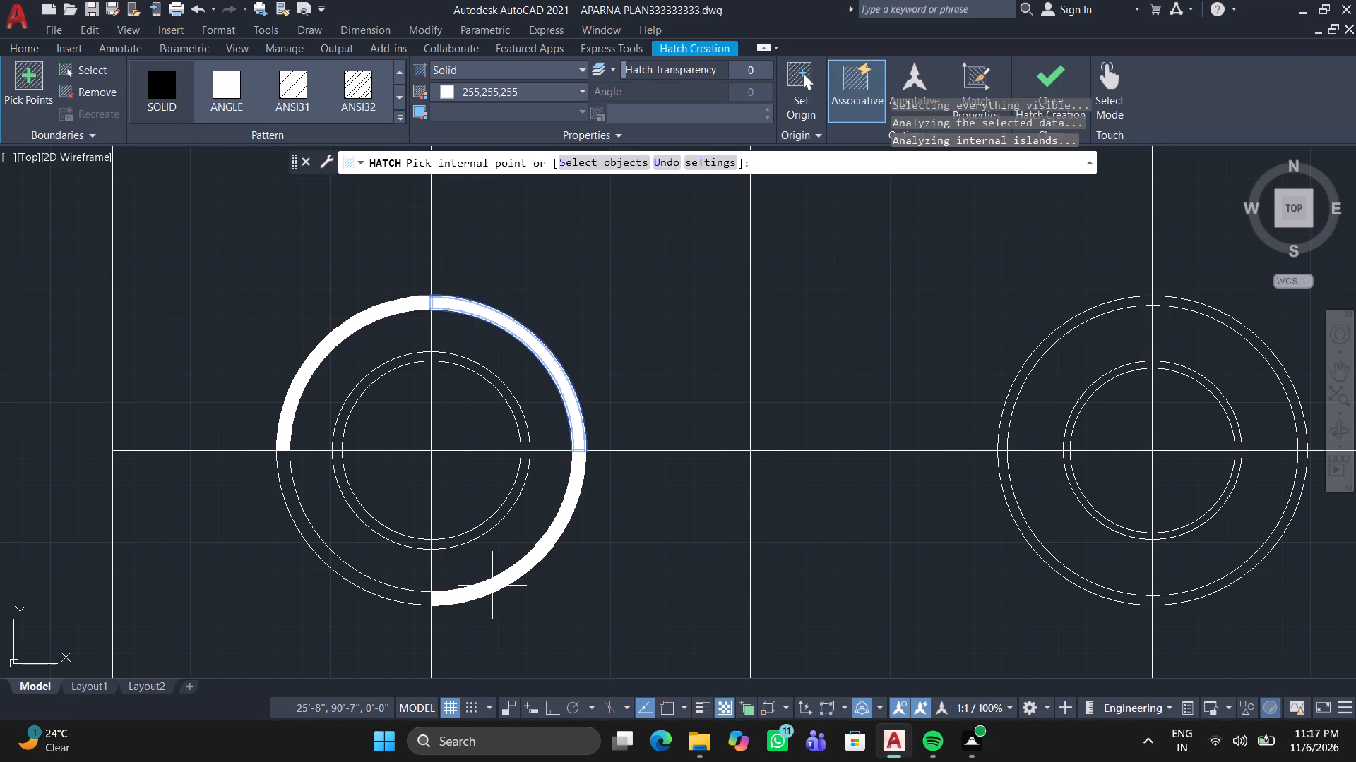
click(492, 586)
click(399, 590)
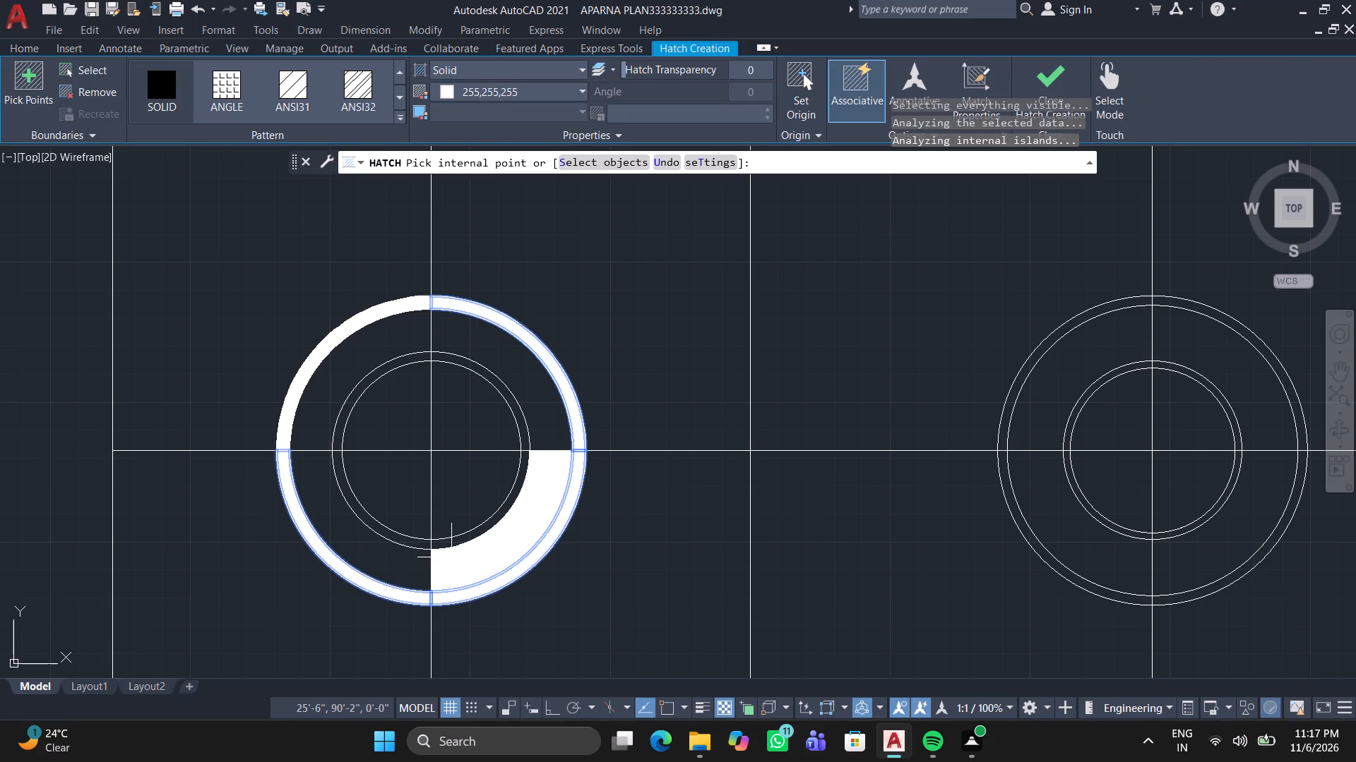
key(space)
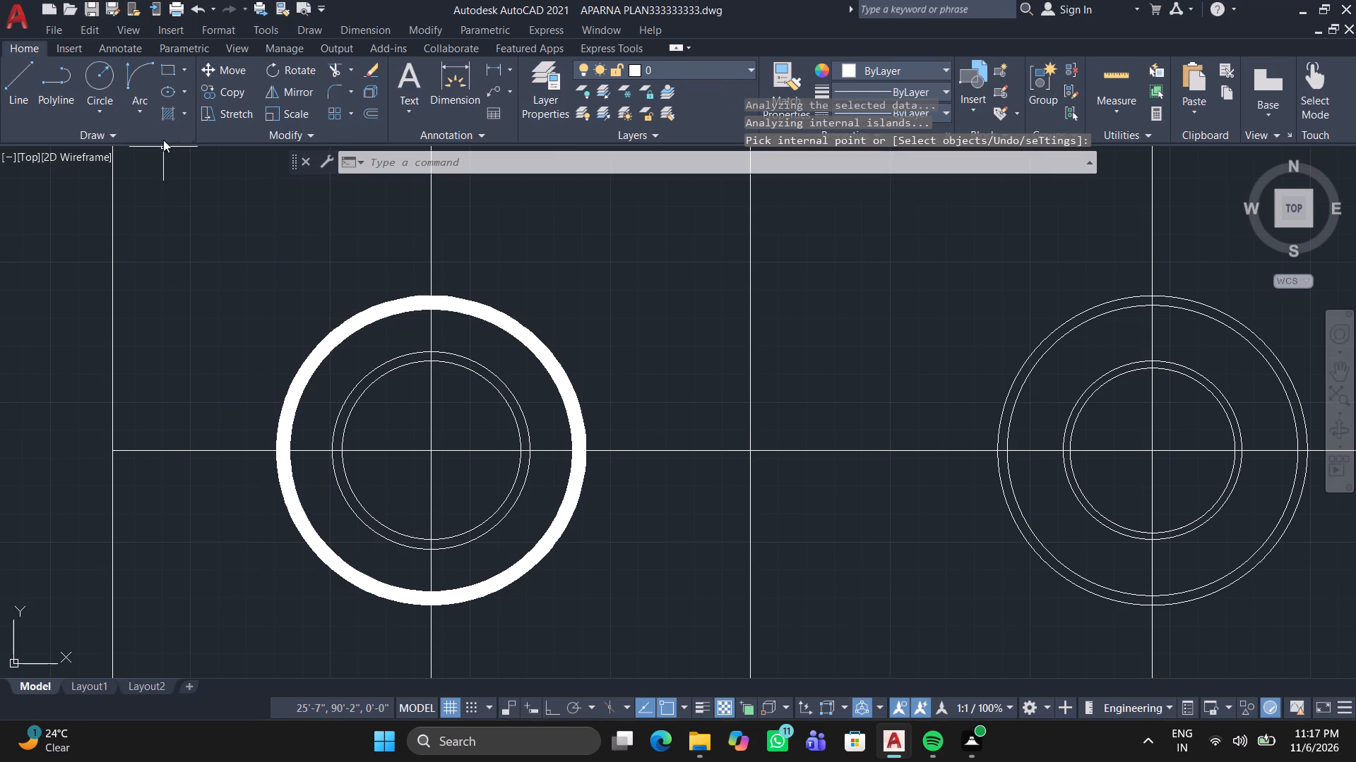
Fill all four quarters of the inner ring at the upper-left crossing with a solid hatch in colour 205,105,40.
click(165, 112)
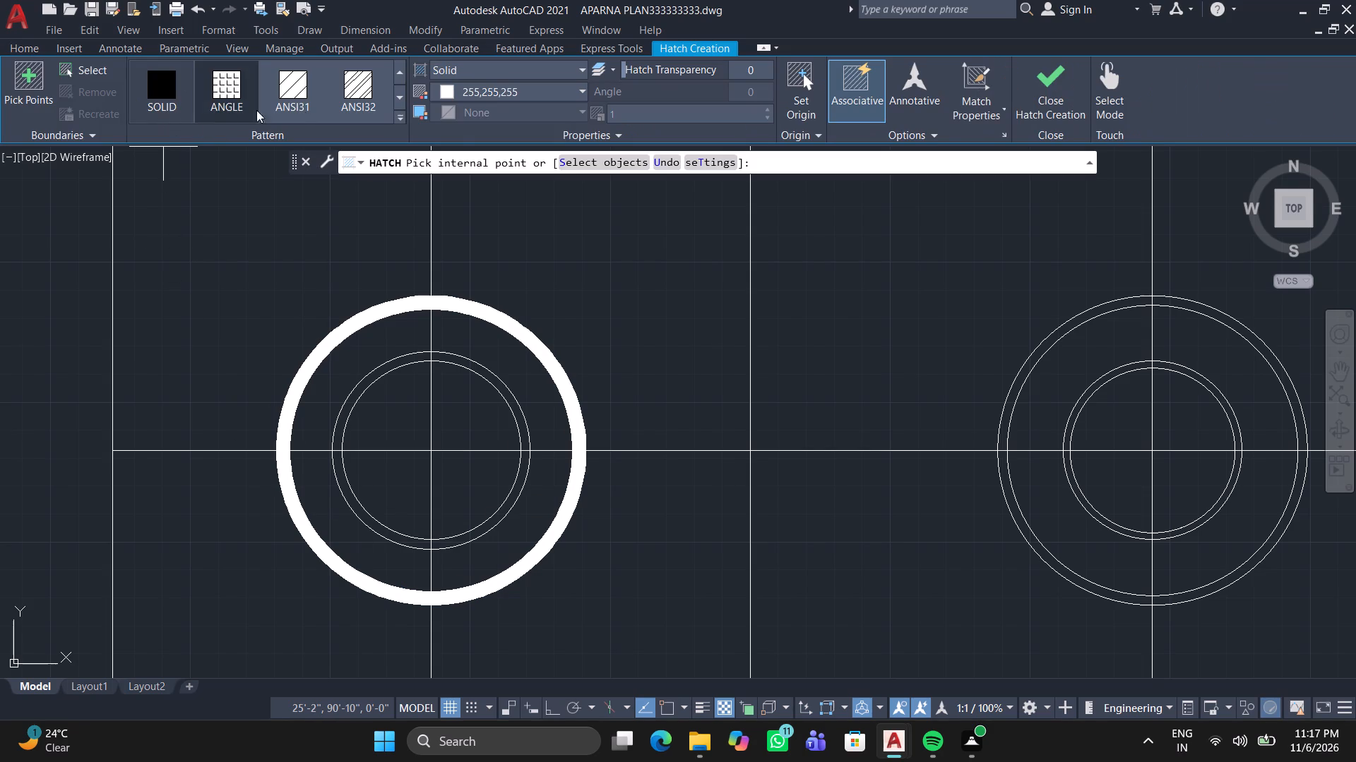
click(451, 92)
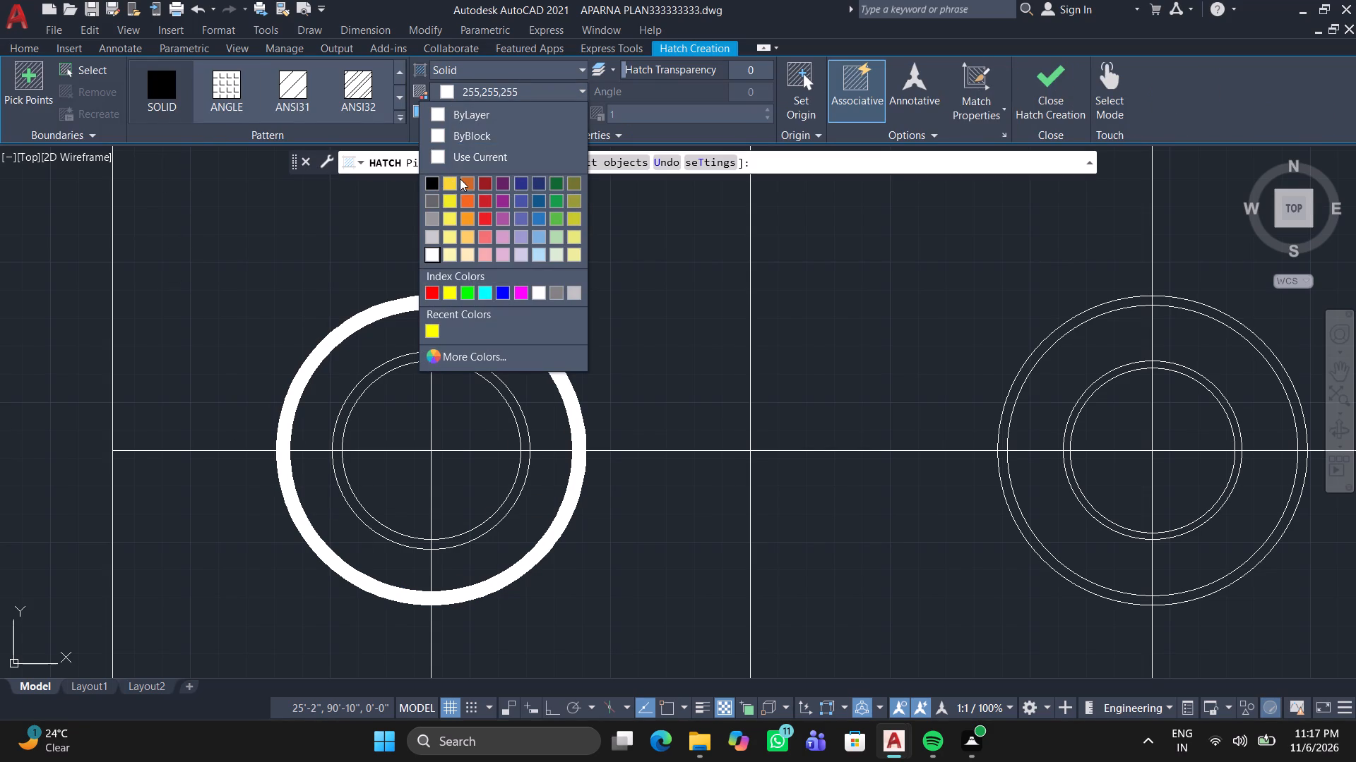
click(466, 182)
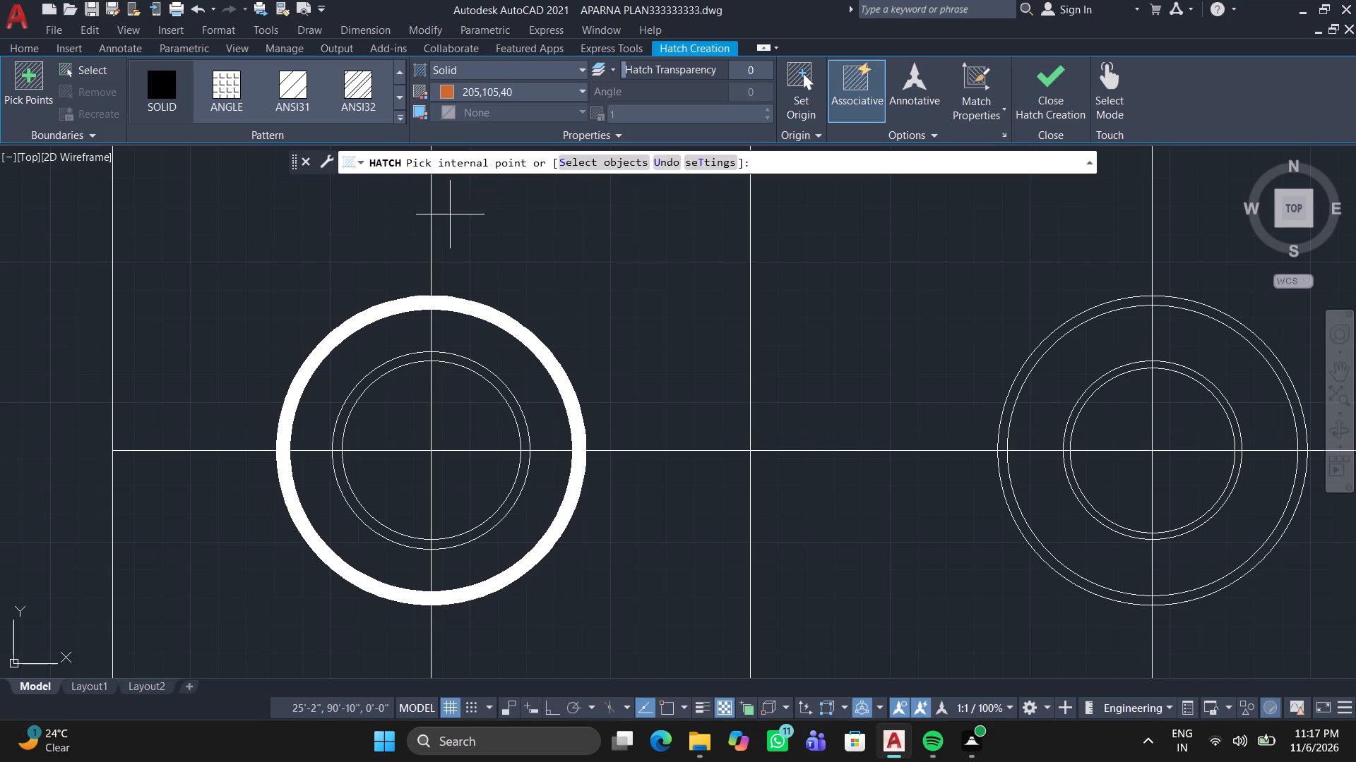
click(408, 356)
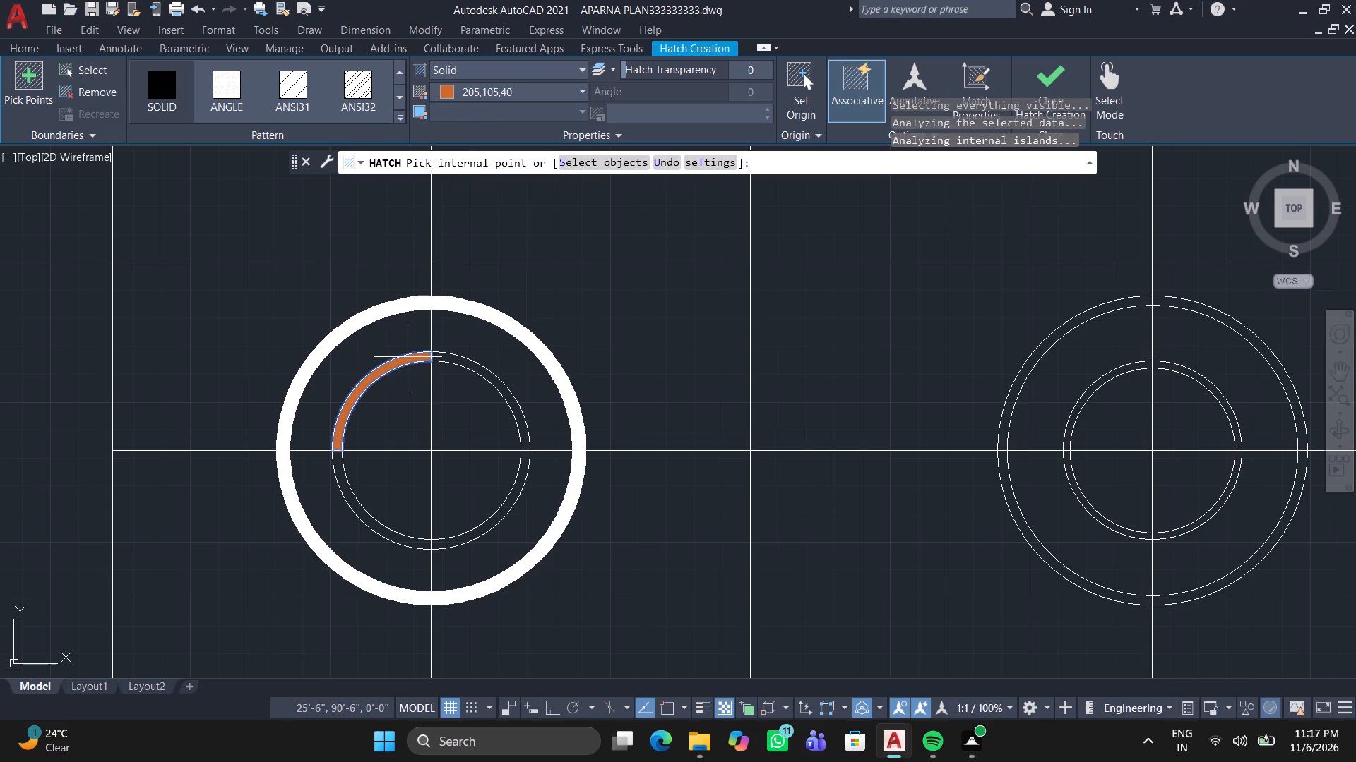
click(449, 355)
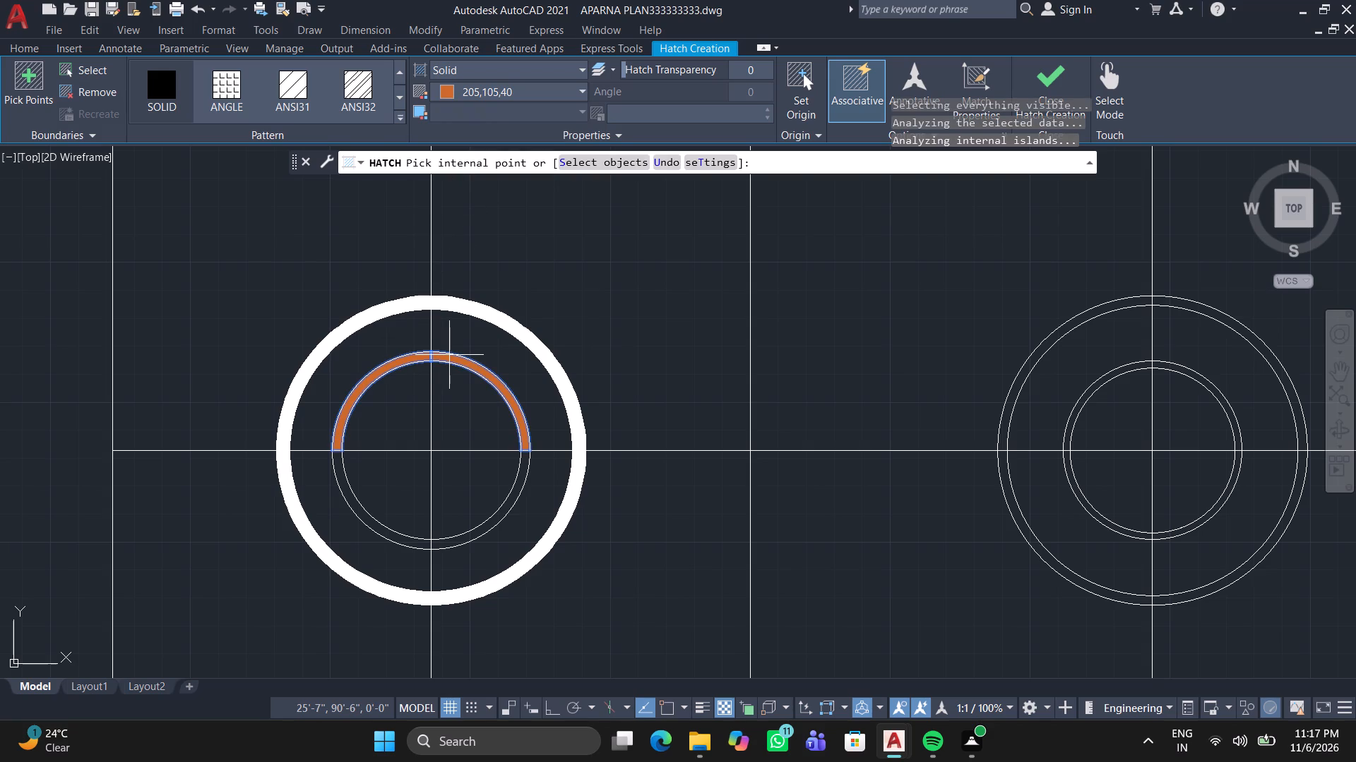
click(460, 536)
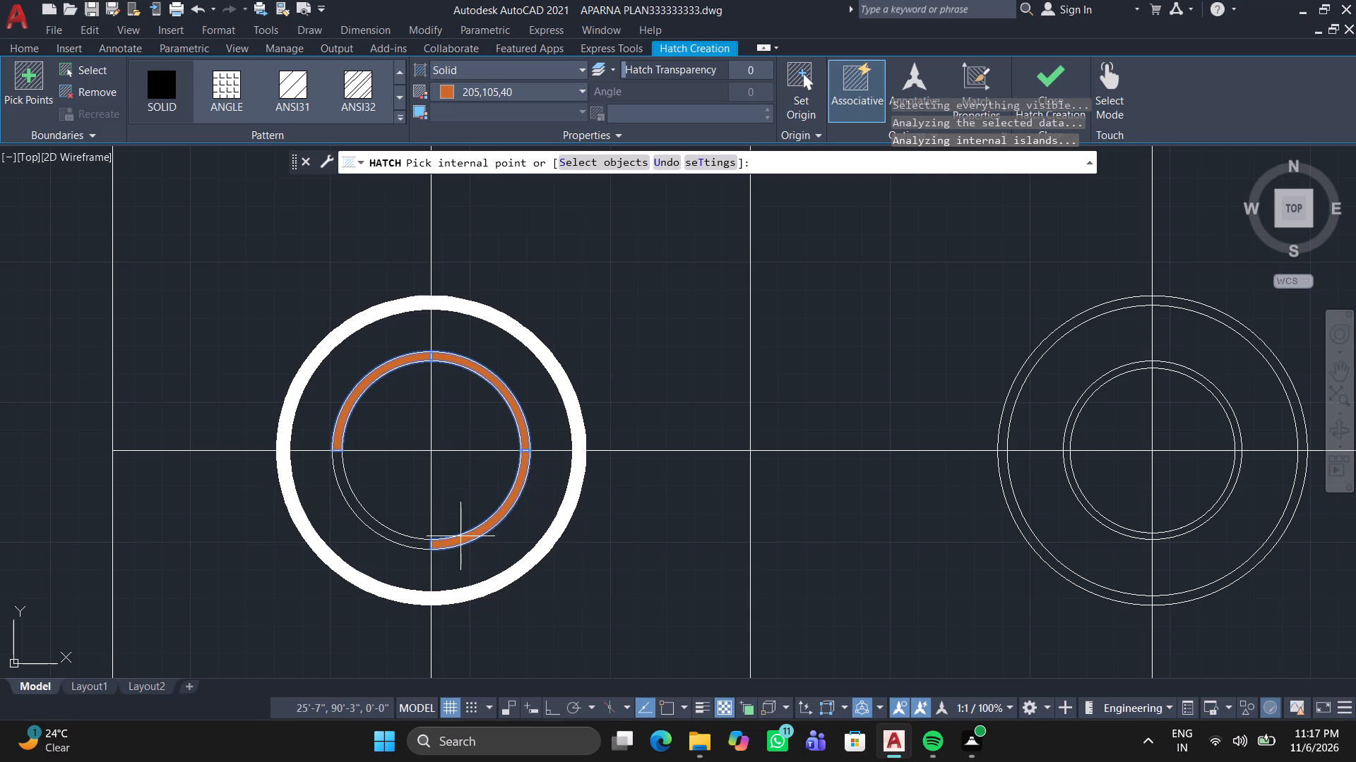
click(373, 521)
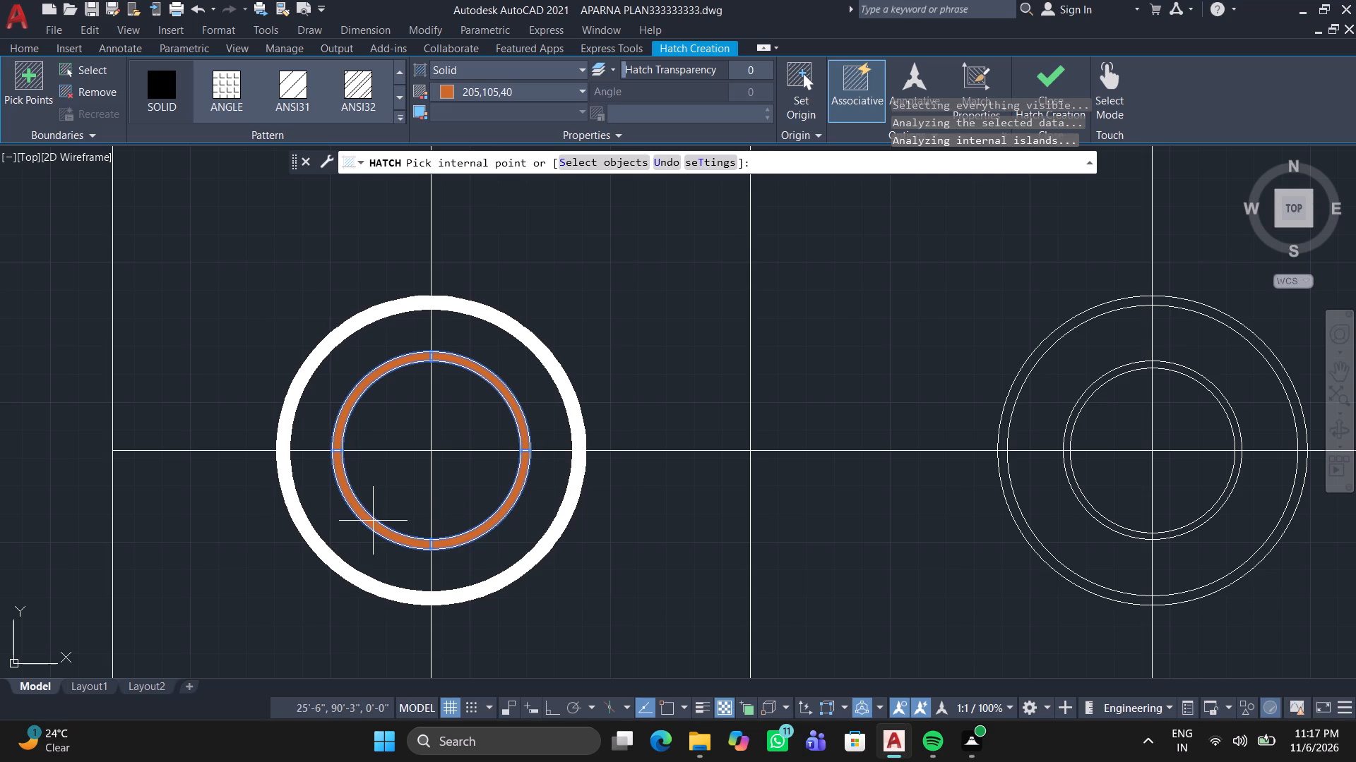
key(space)
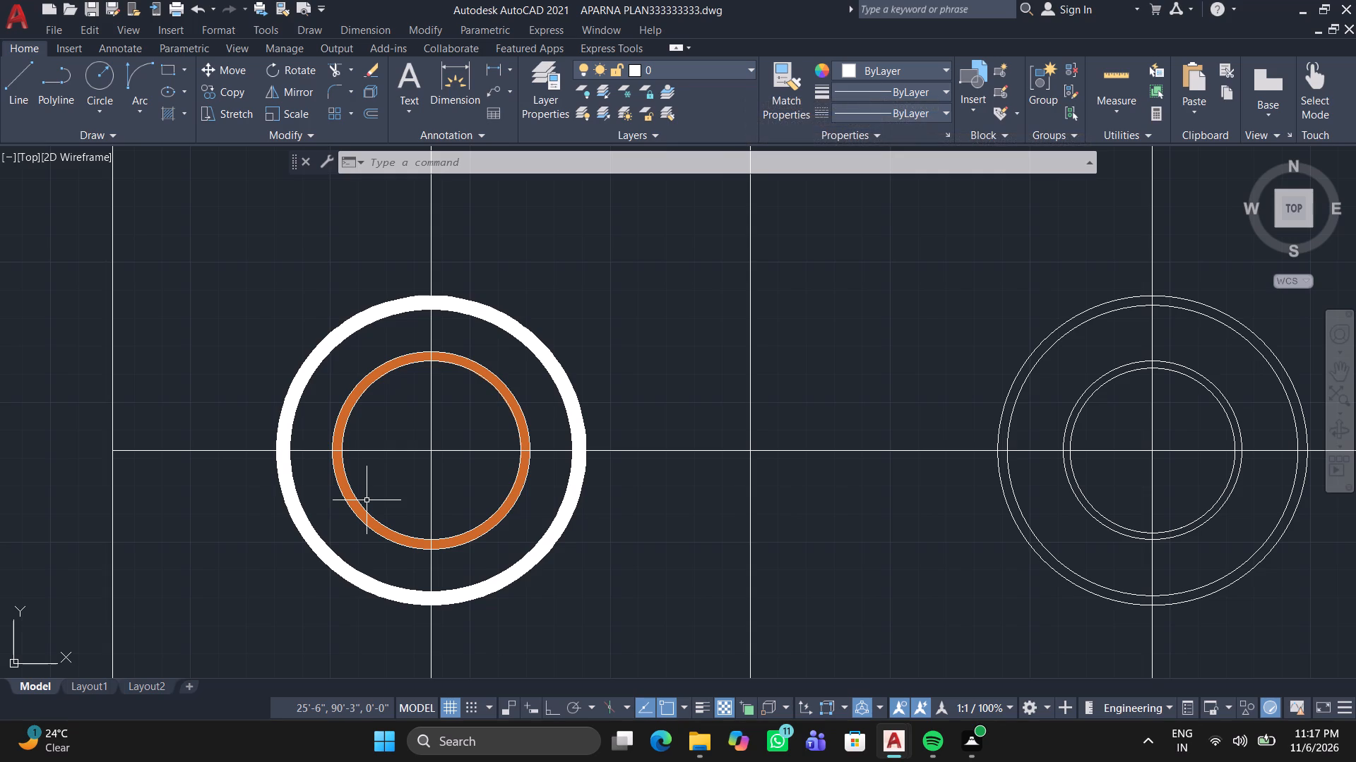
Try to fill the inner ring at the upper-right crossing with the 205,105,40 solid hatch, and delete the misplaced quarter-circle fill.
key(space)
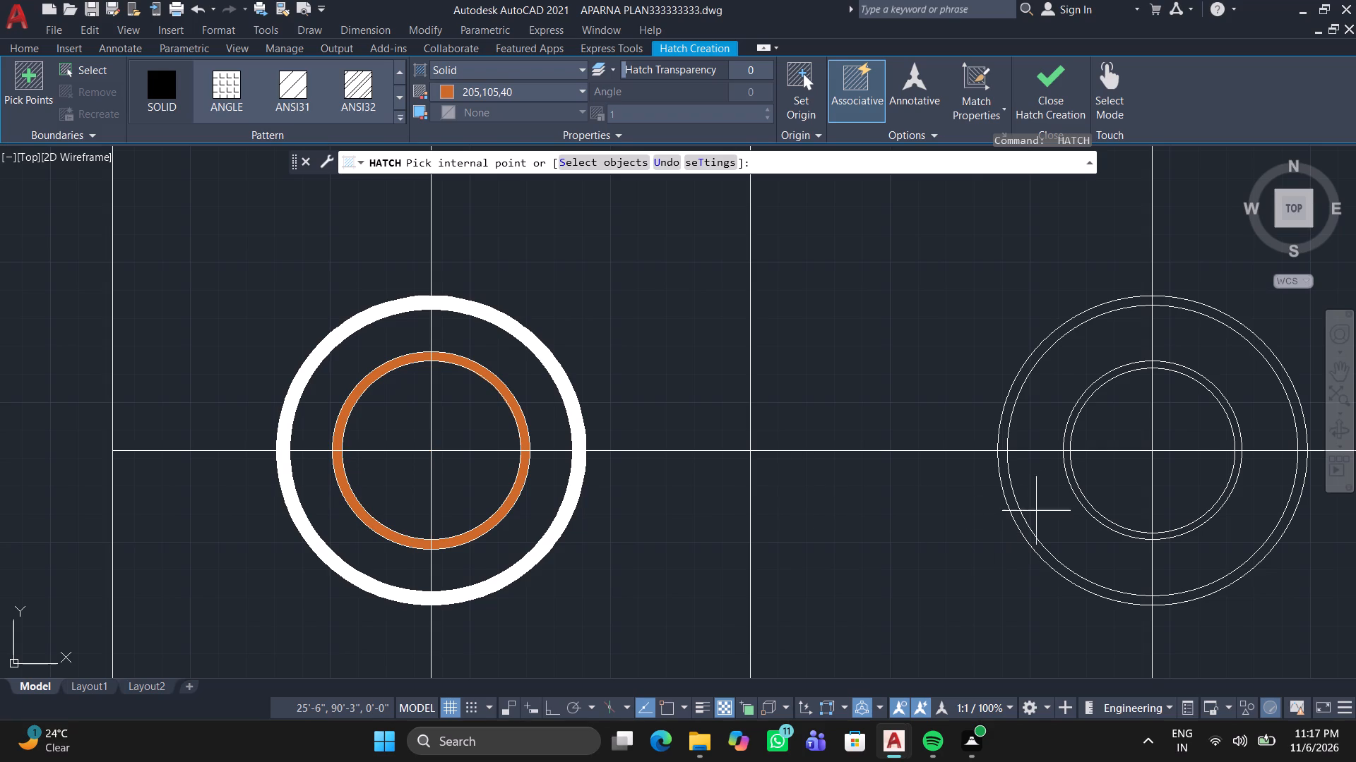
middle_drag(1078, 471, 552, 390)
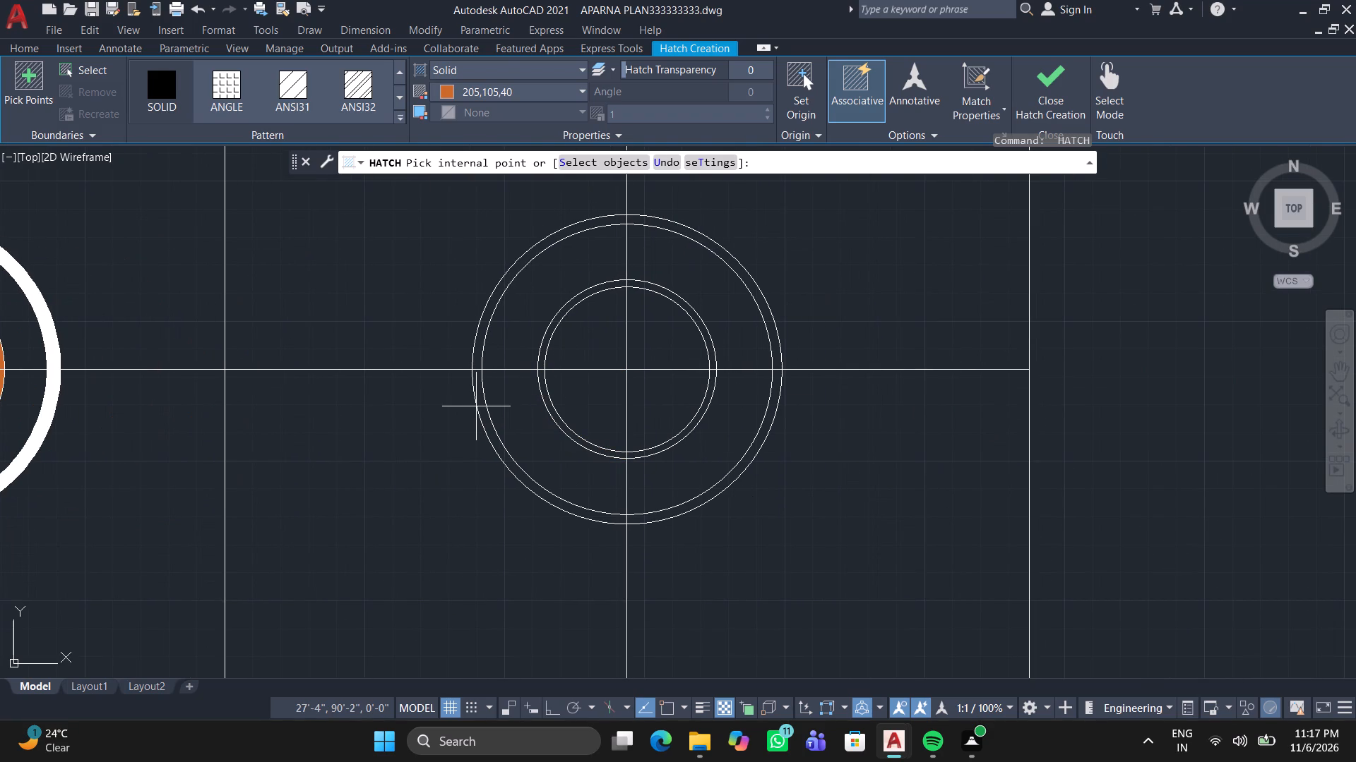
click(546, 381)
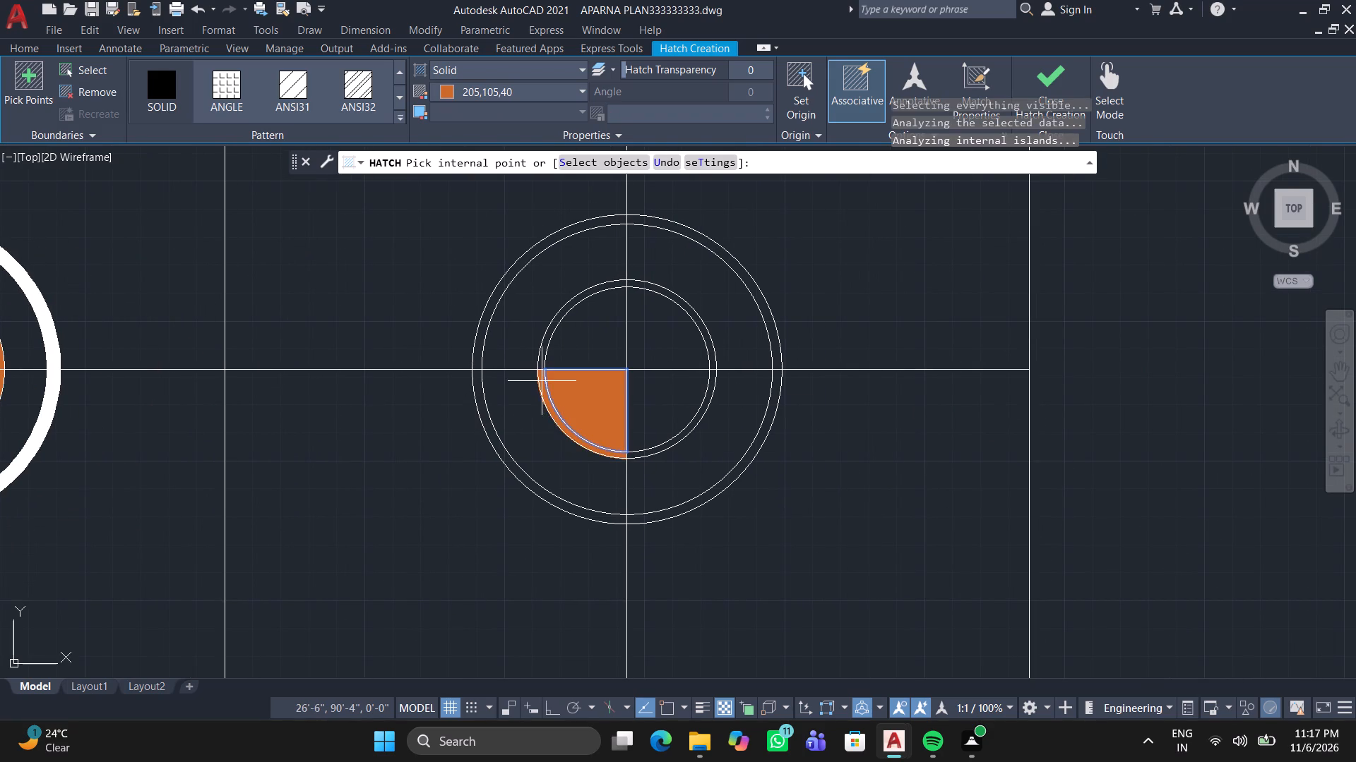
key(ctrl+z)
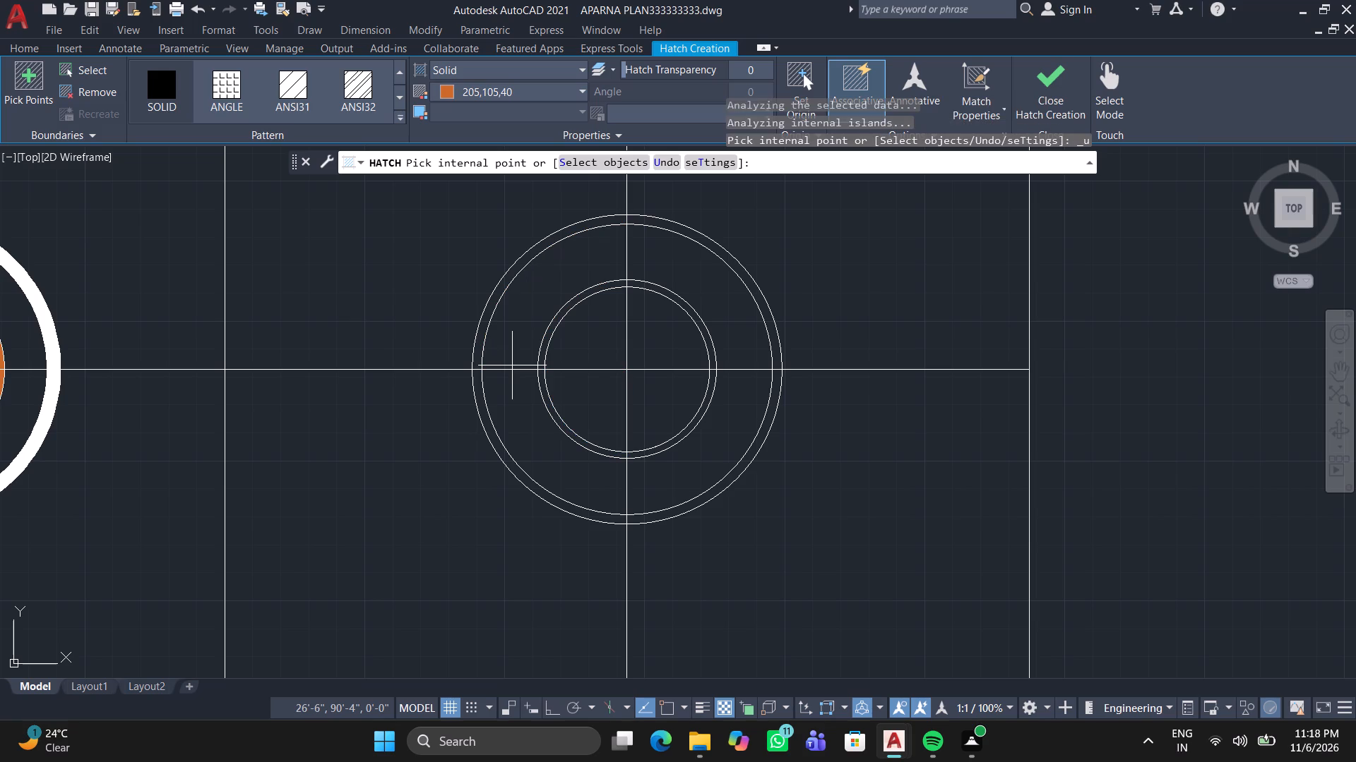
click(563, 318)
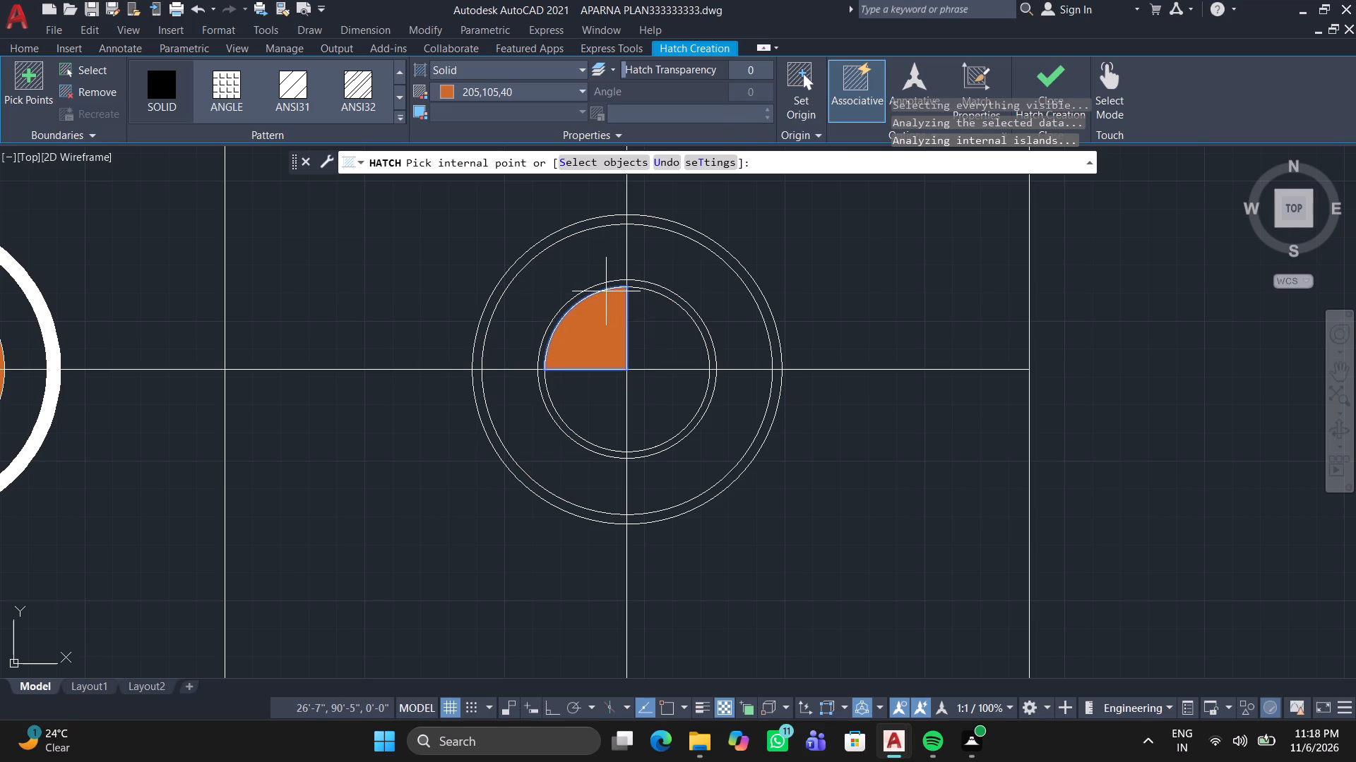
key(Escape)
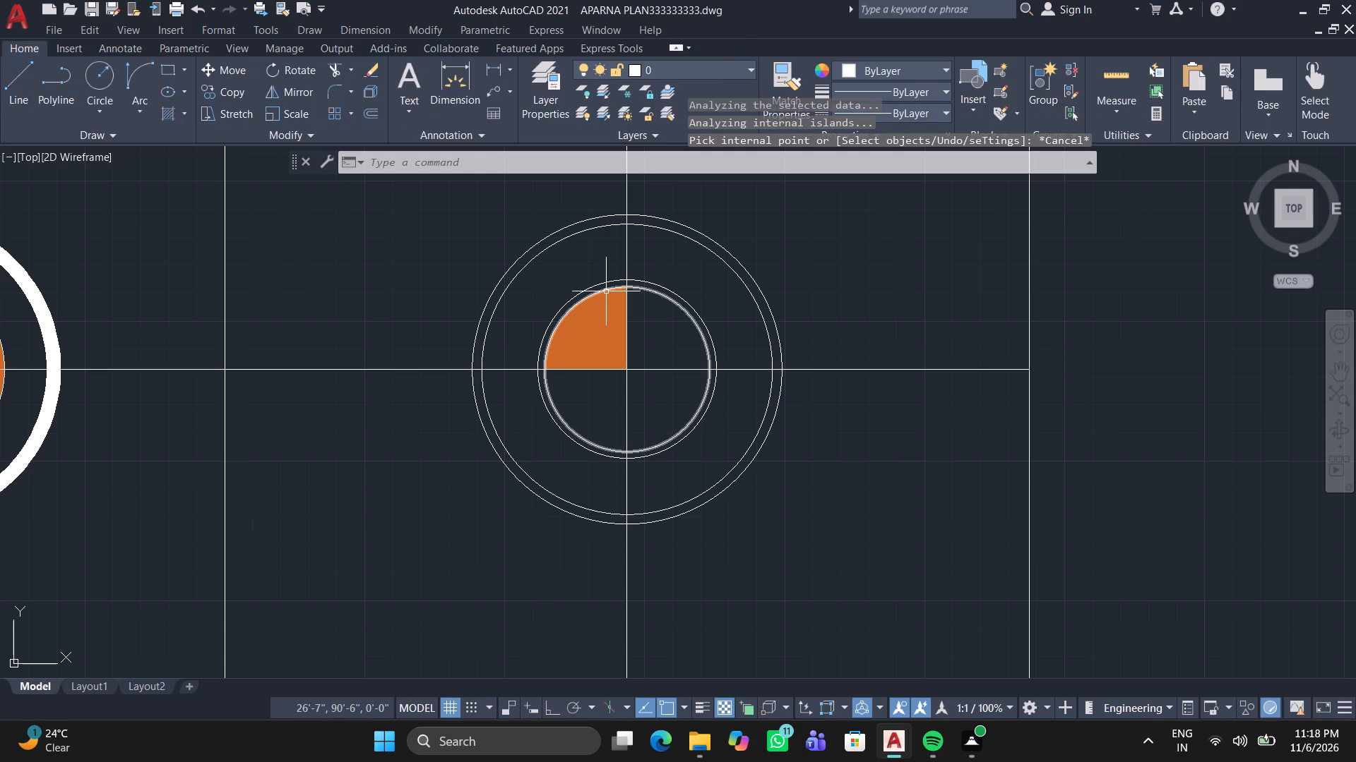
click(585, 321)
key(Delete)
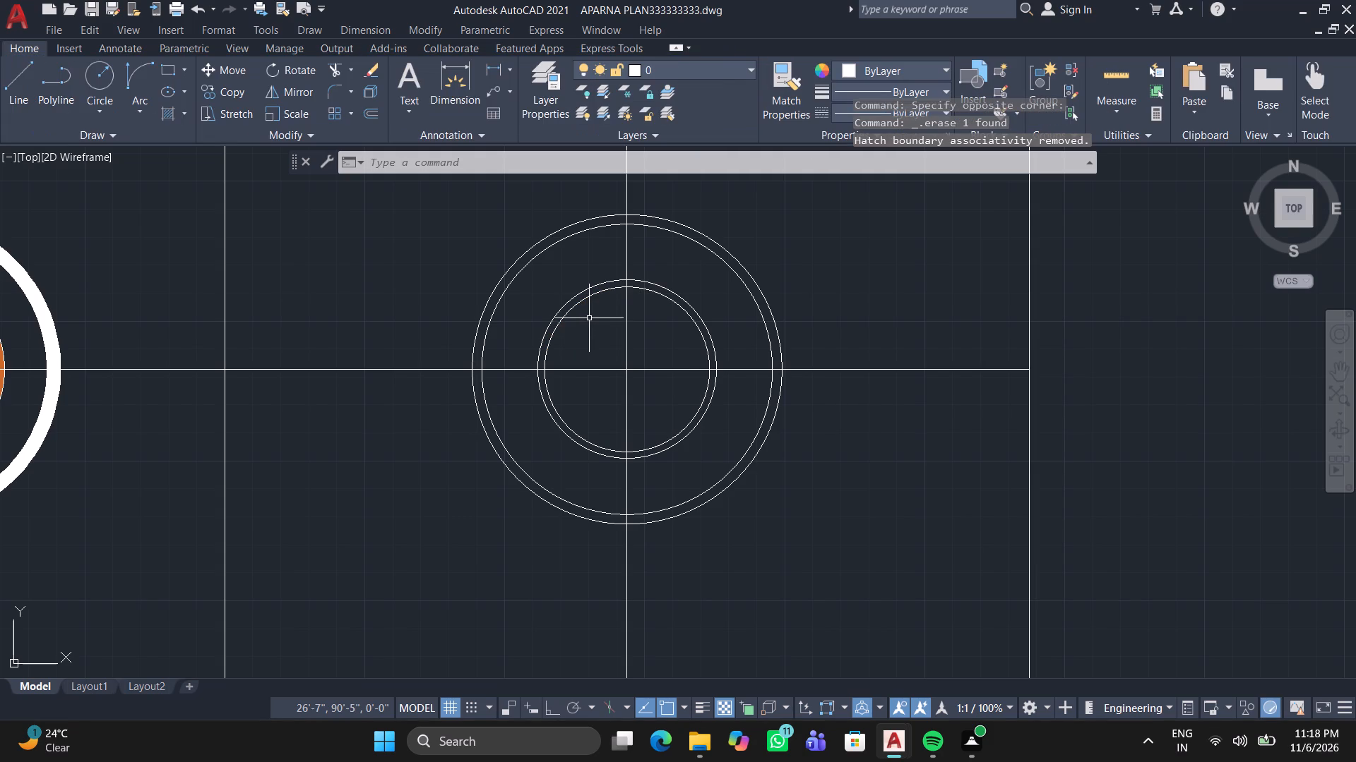
Fill all four quarters of the inner ring at the upper-right crossing with a solid hatch in colour 205,105,40.
click(172, 109)
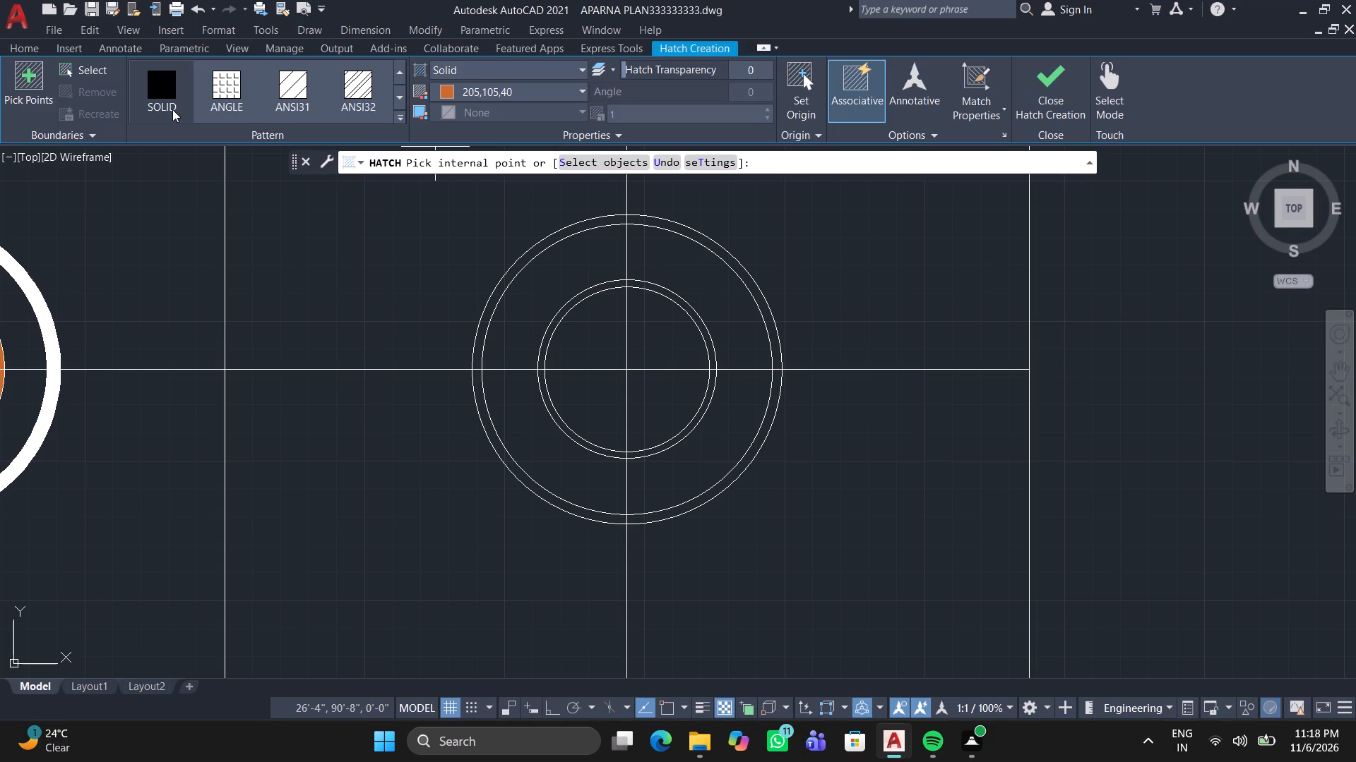
click(551, 329)
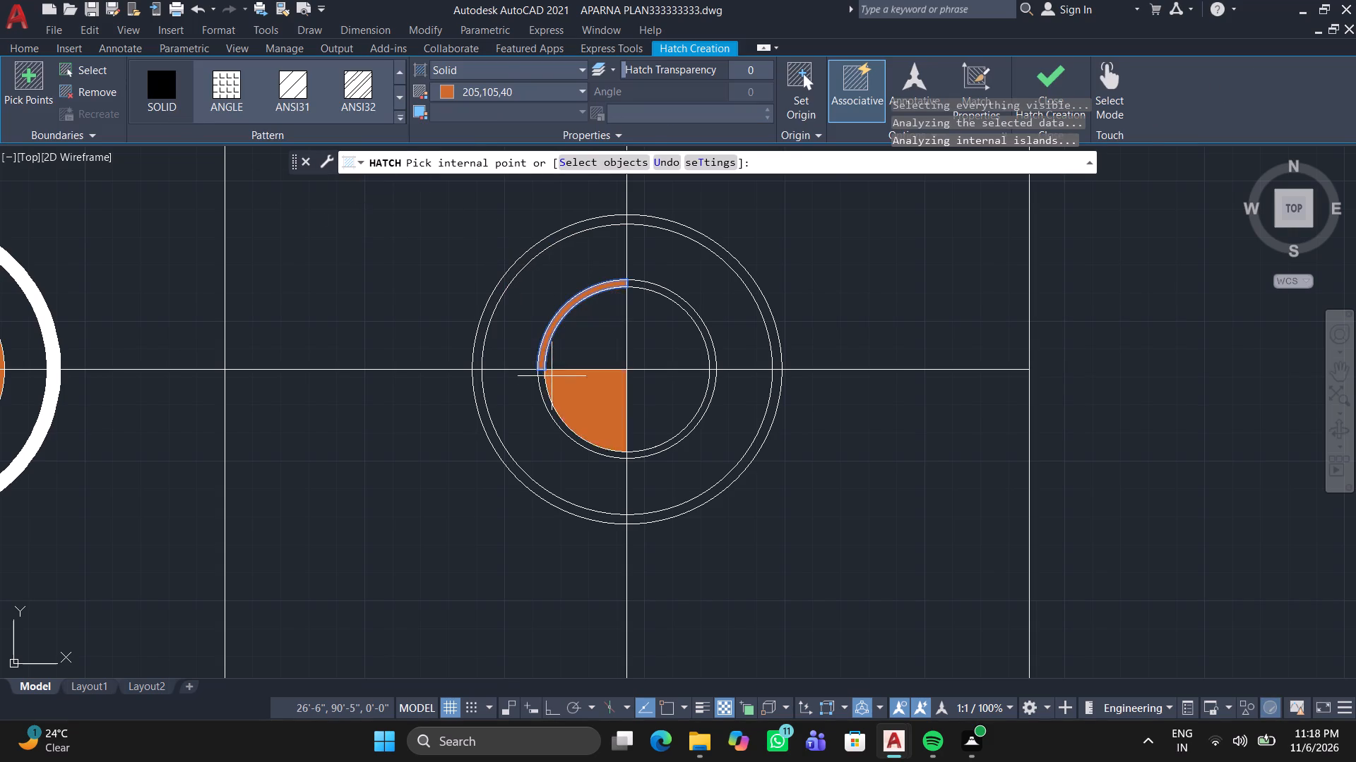
scroll(552, 376, up, 2)
click(526, 414)
scroll(535, 399, down, 2)
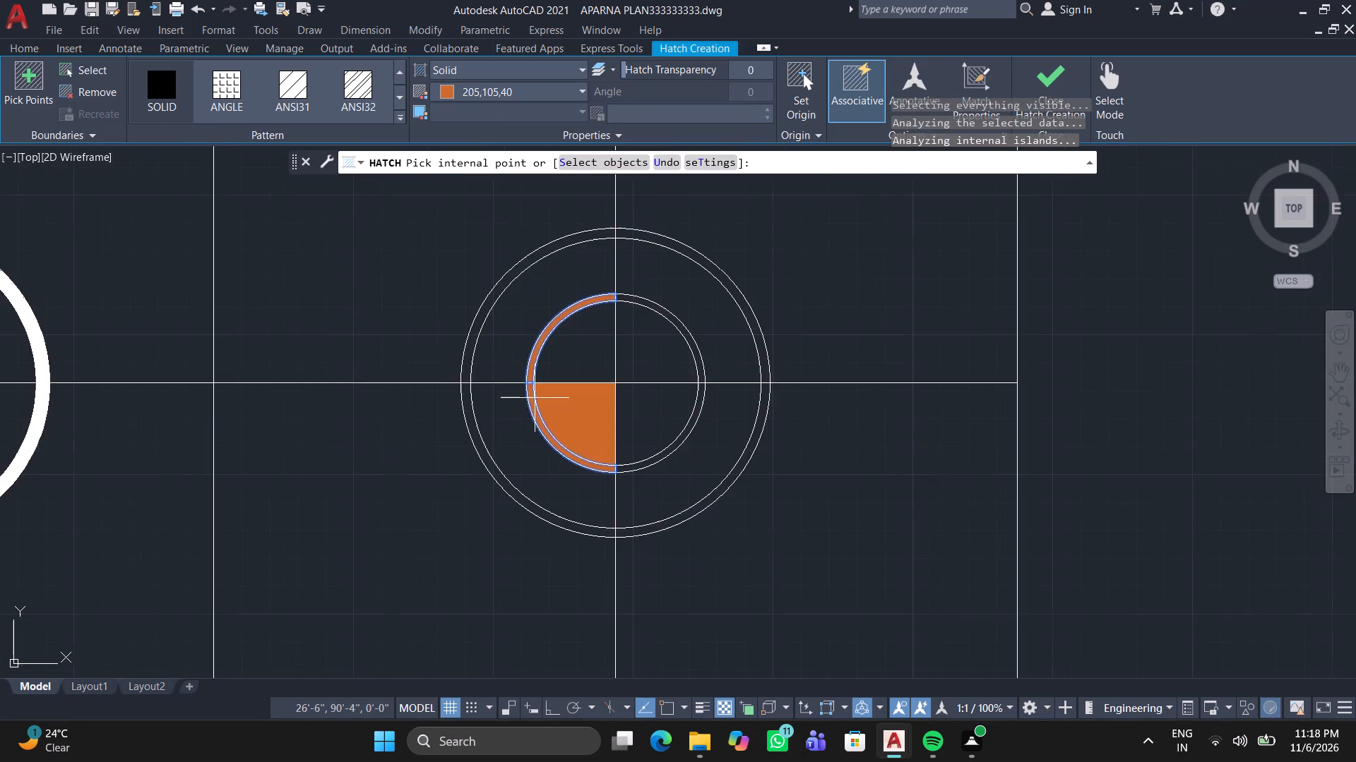
middle_drag(526, 375, 415, 300)
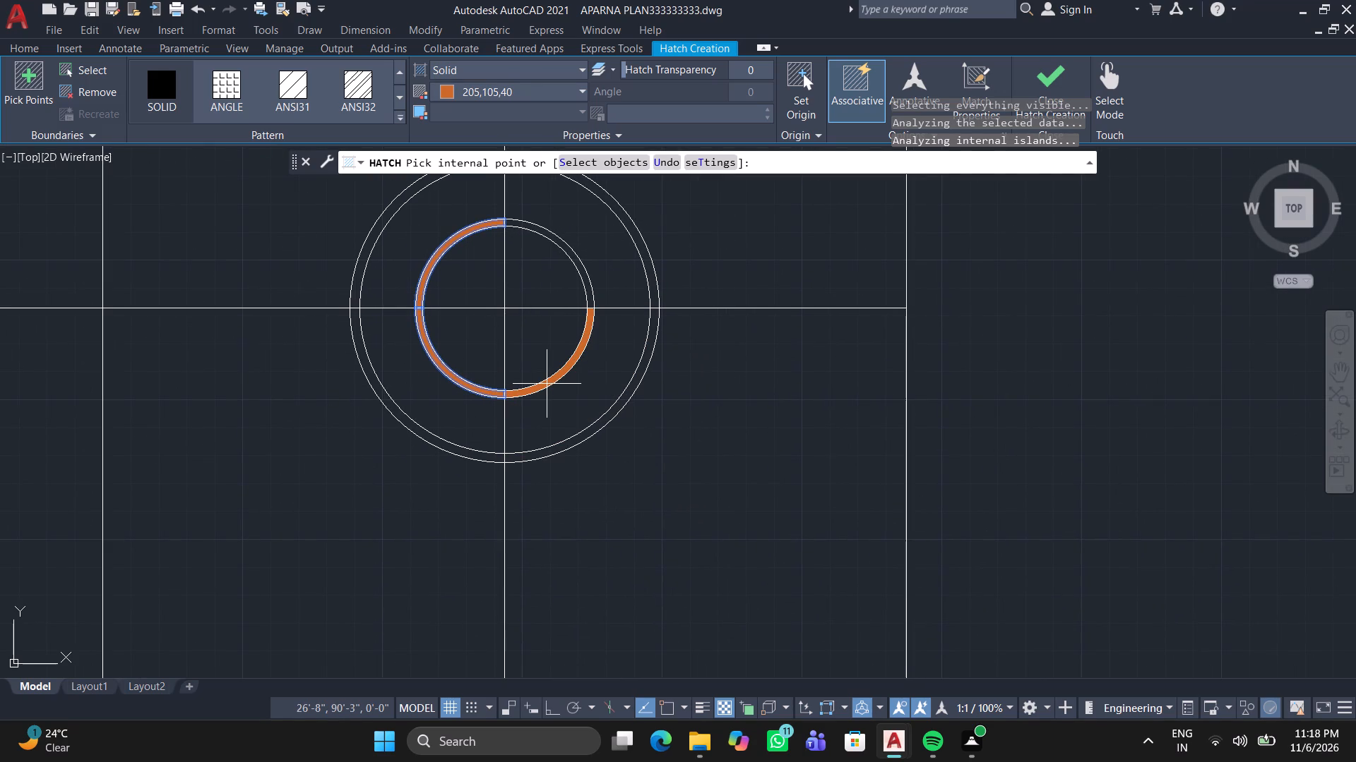
click(547, 384)
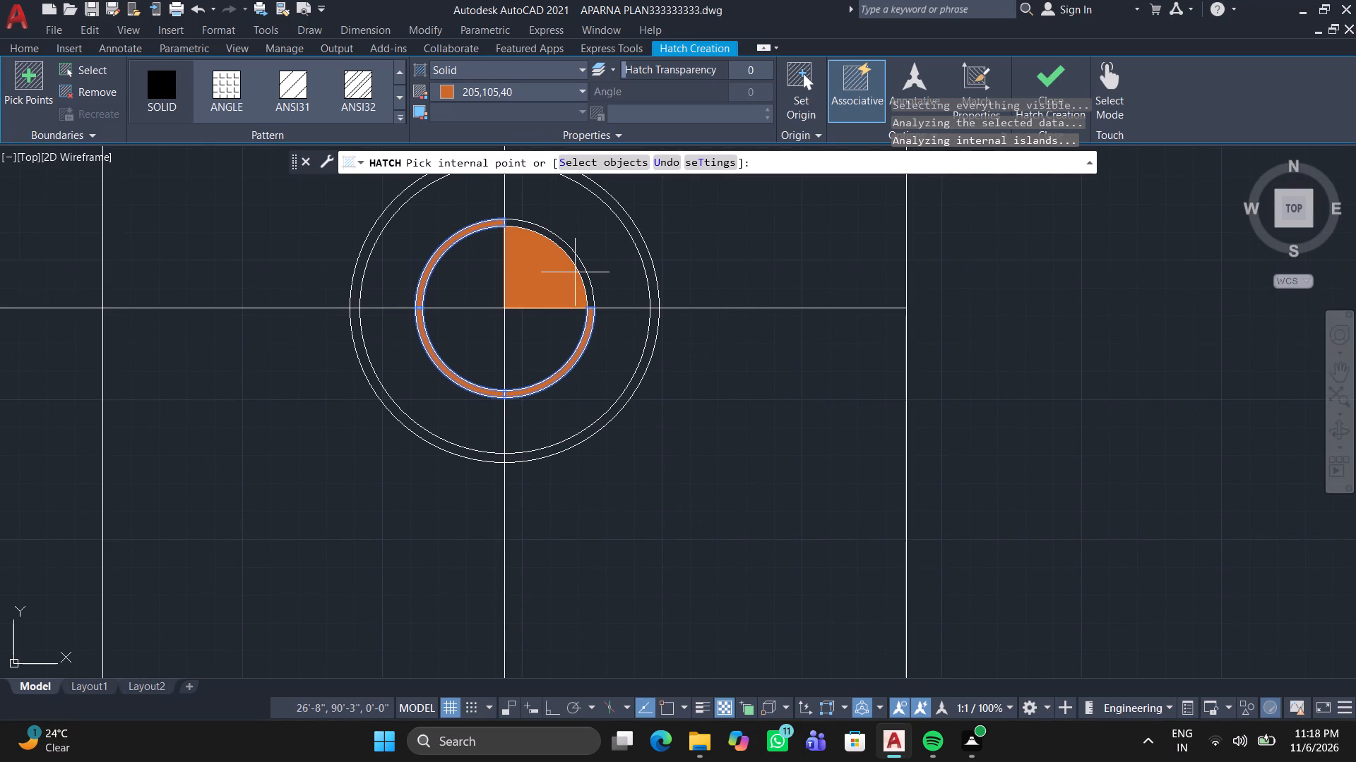
click(580, 265)
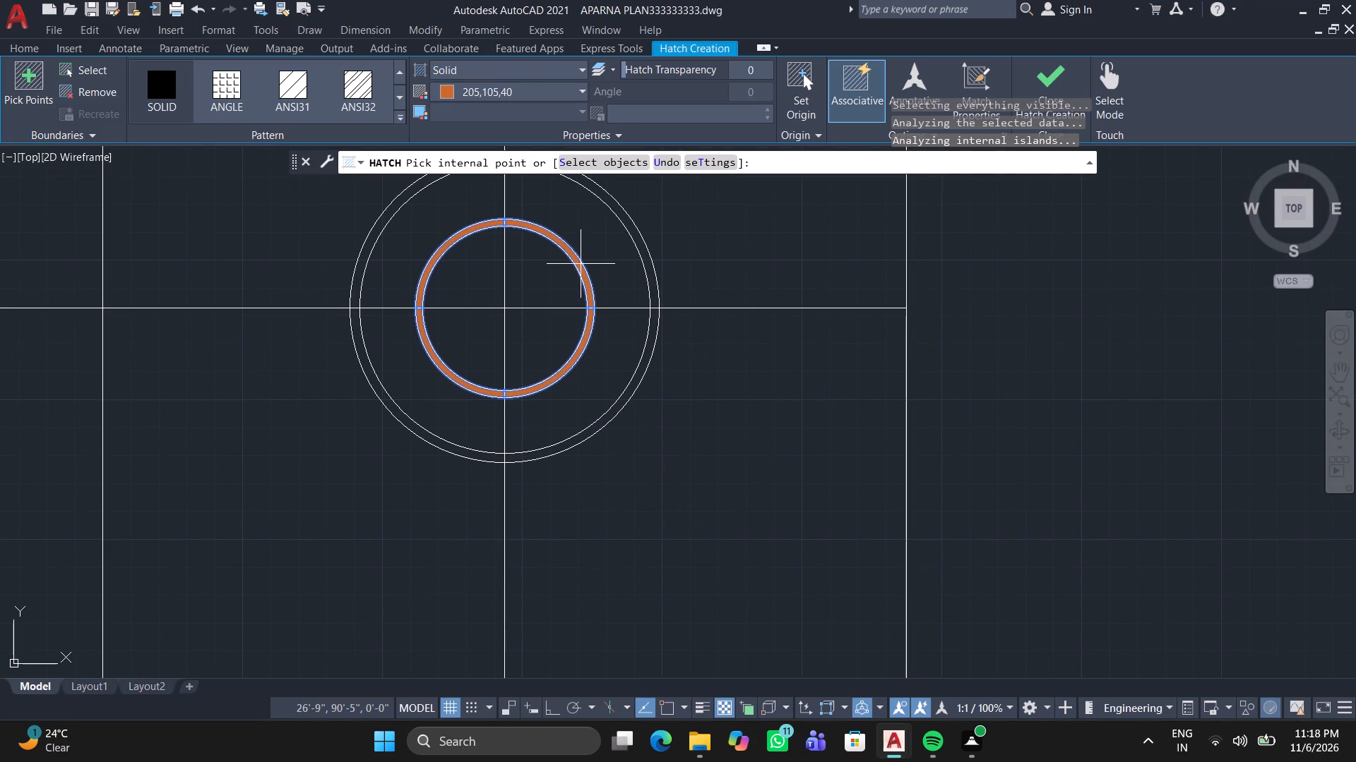
key(space)
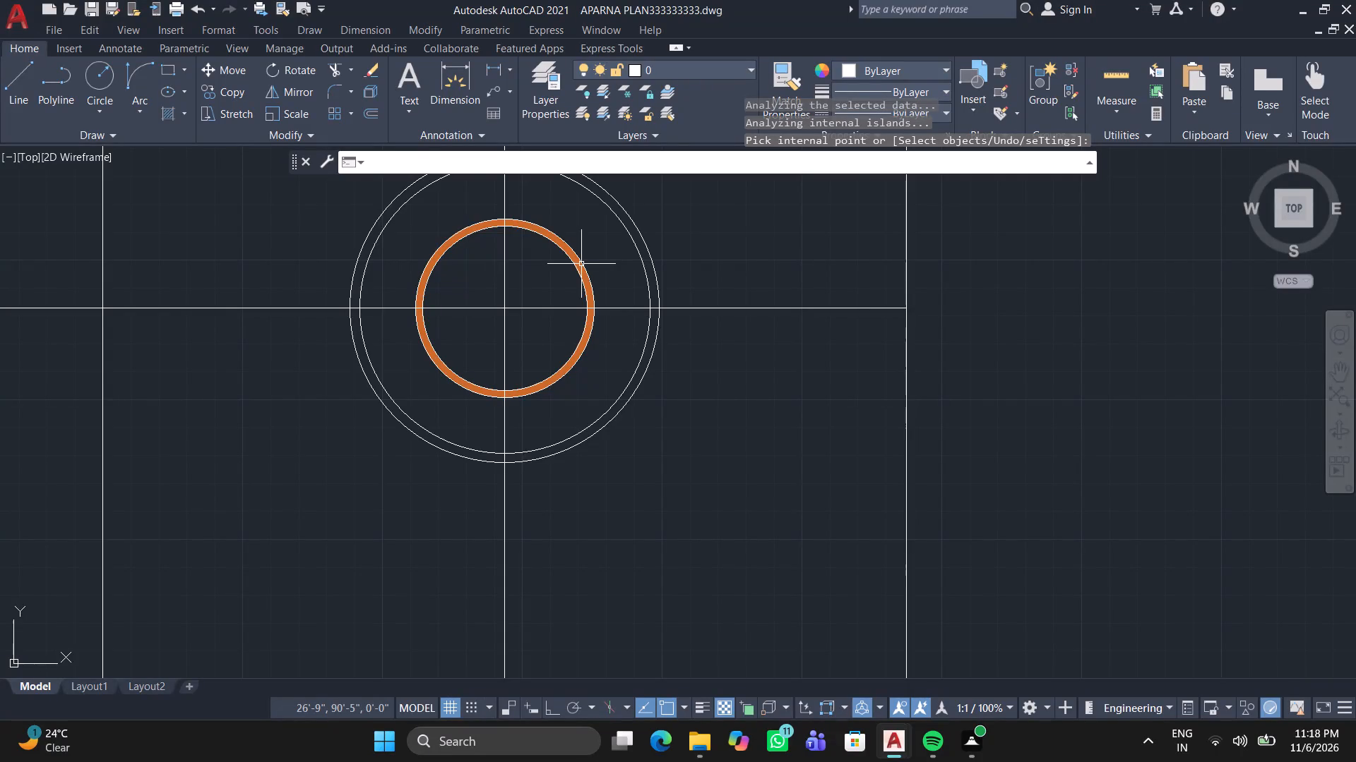
Fill all four quarters of the outer ring at the upper-right crossing with a solid hatch in colour 255,255,255.
click(162, 114)
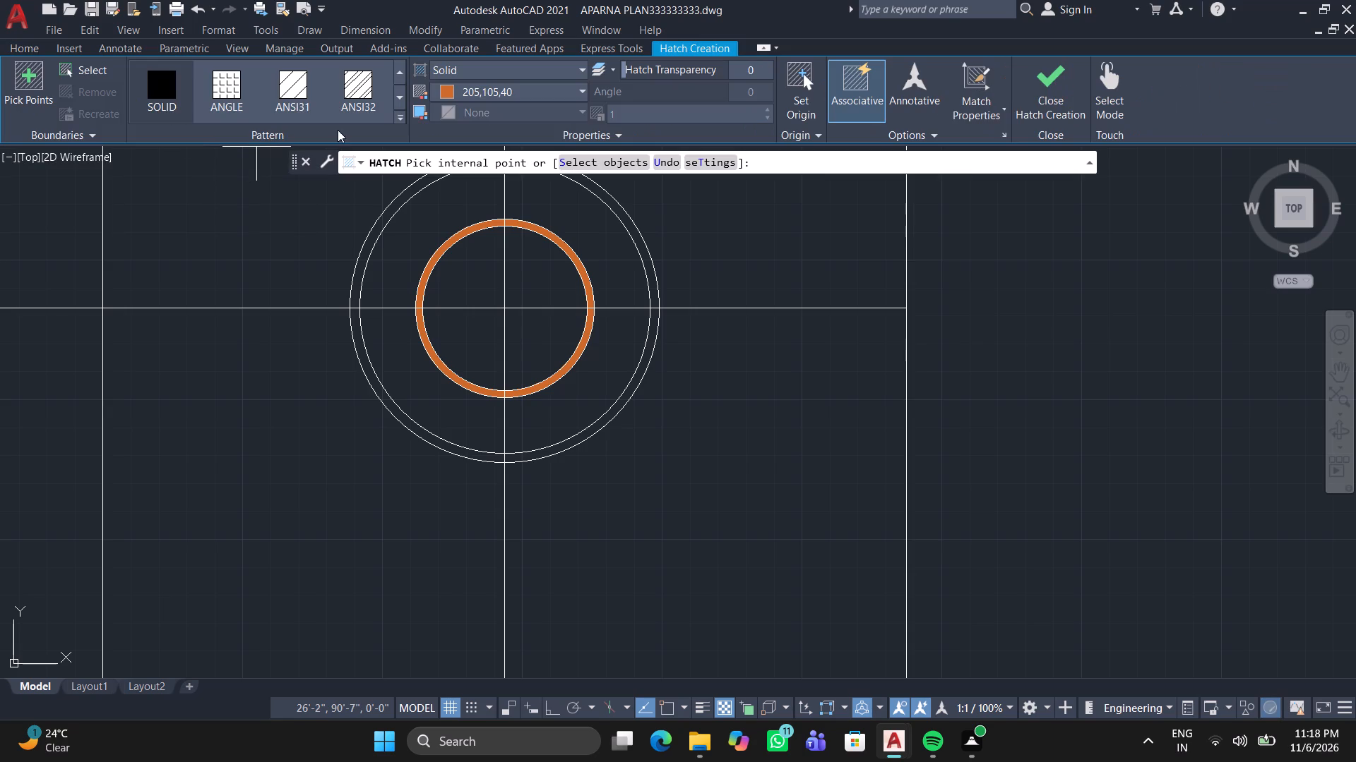
click(473, 91)
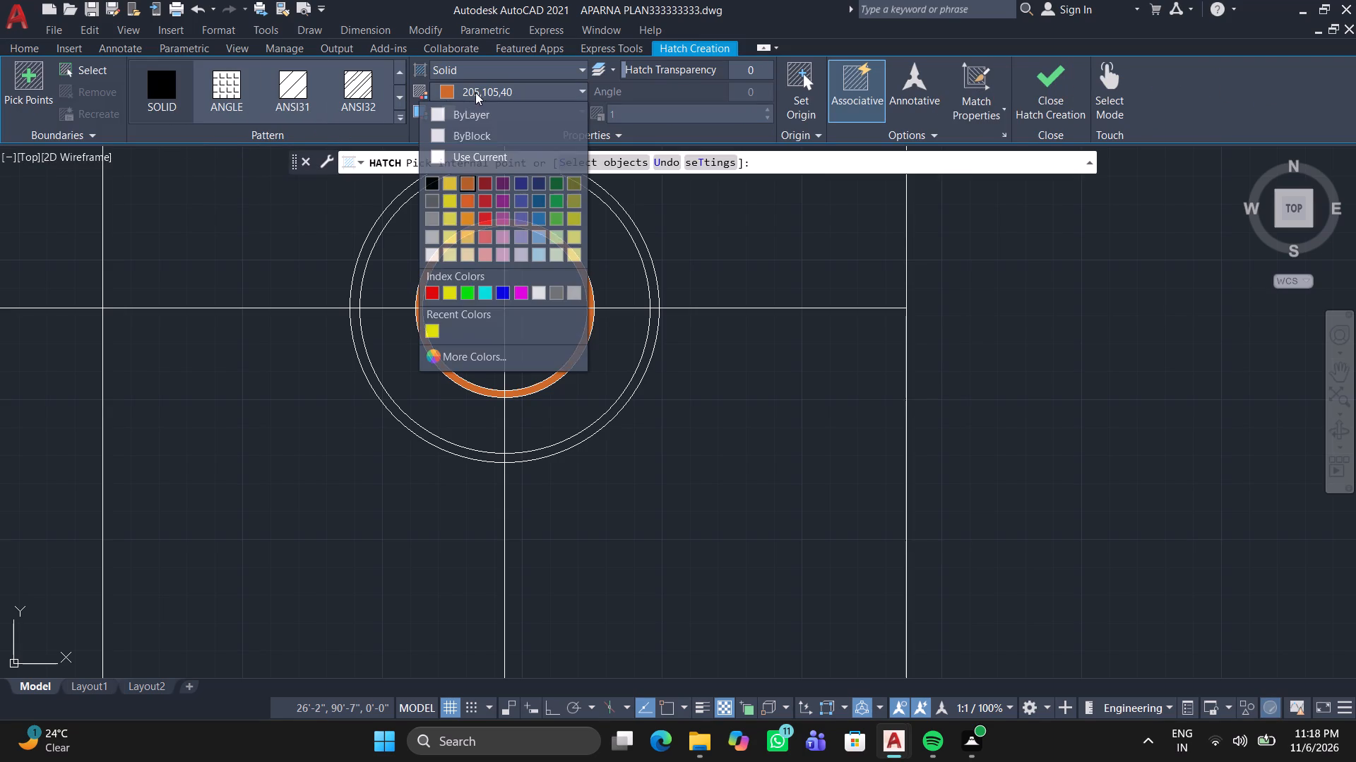
click(429, 254)
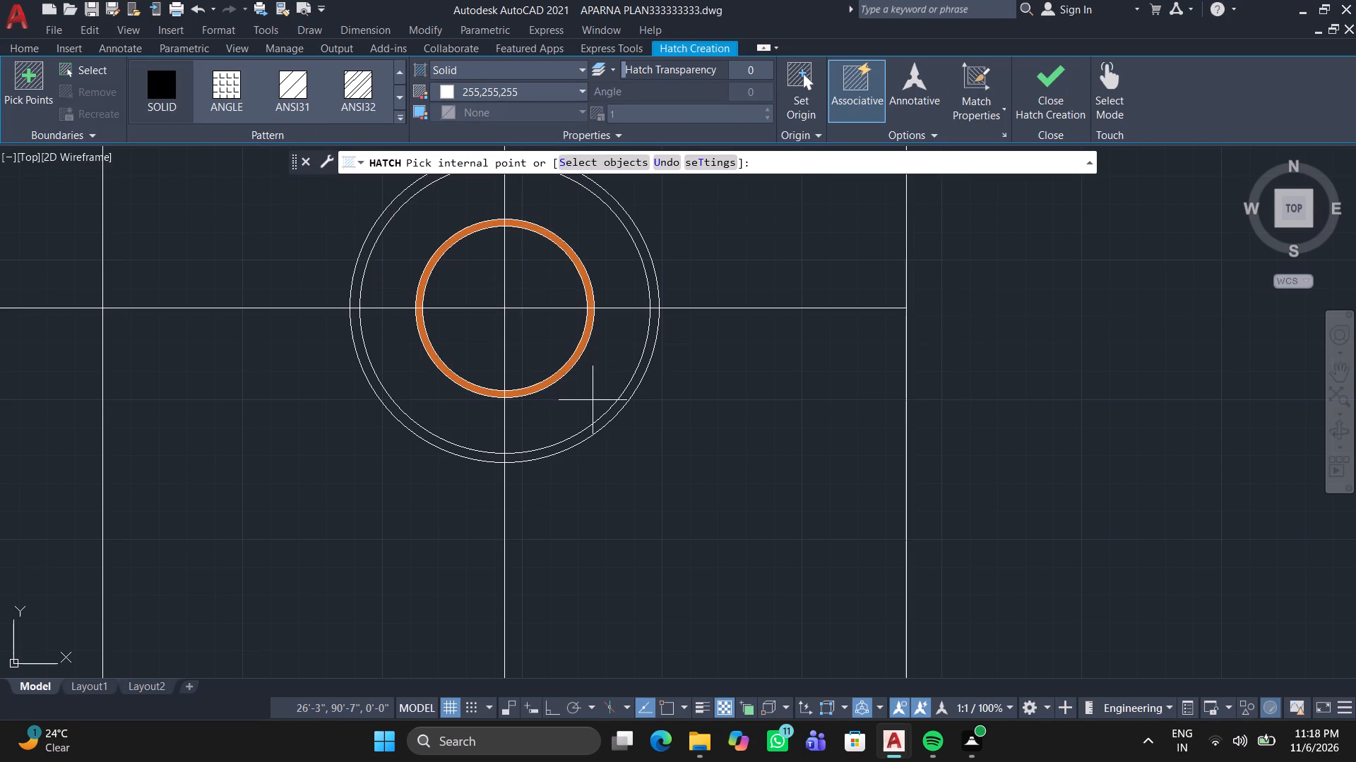
click(589, 429)
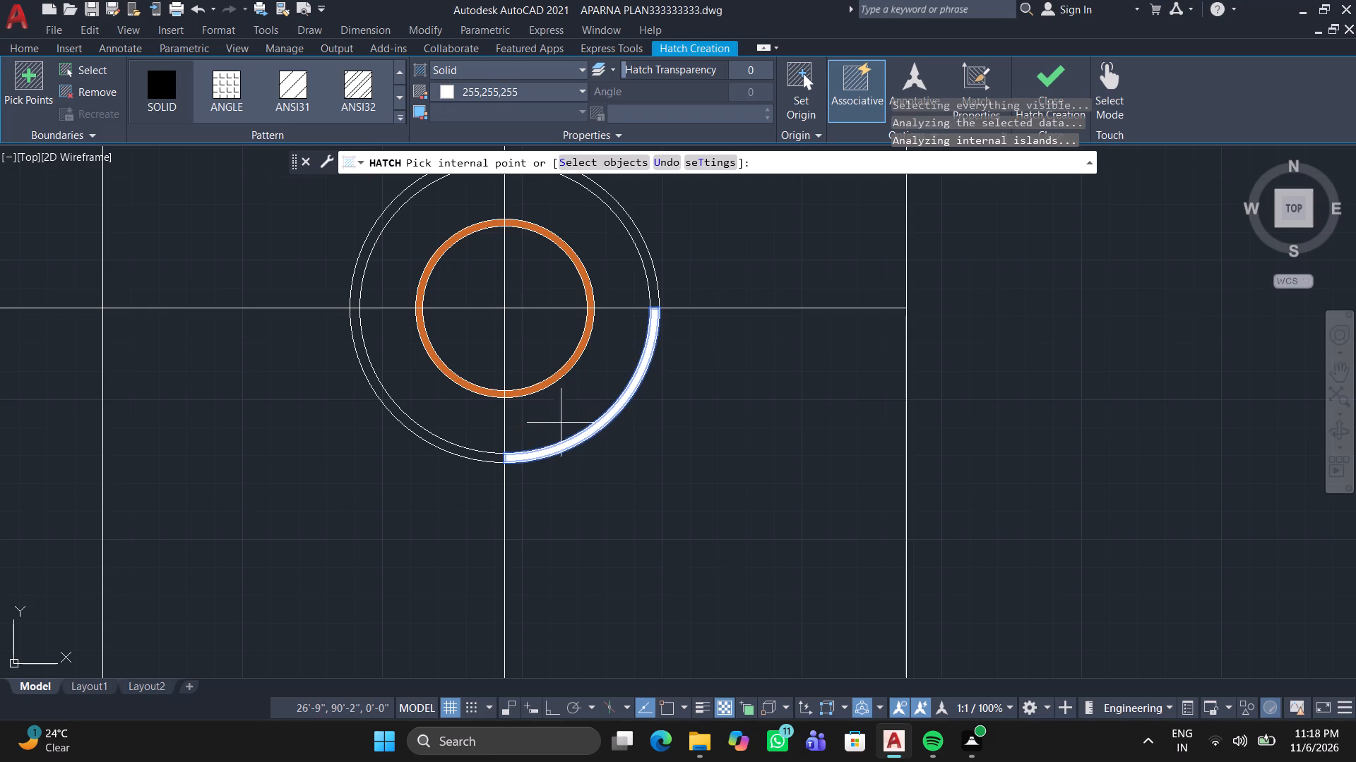
click(471, 454)
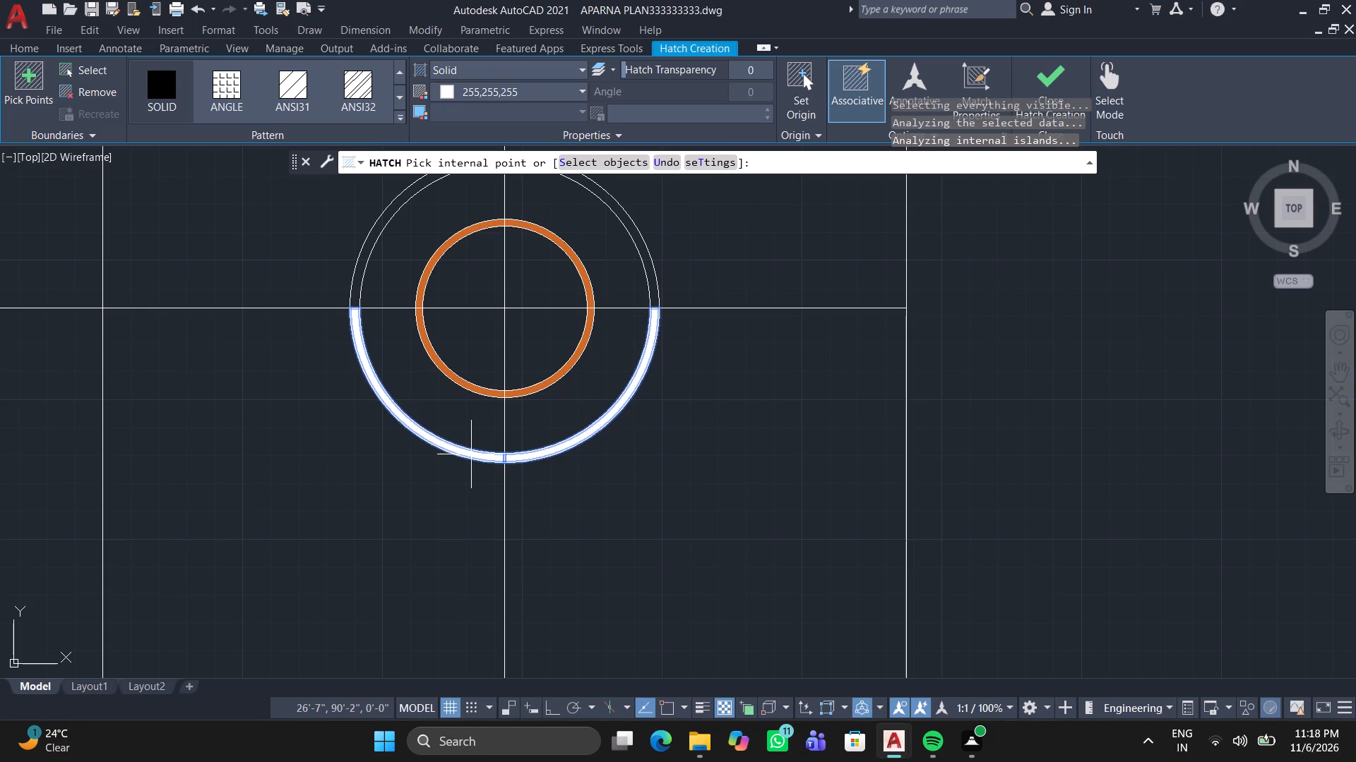
middle_drag(481, 210, 480, 285)
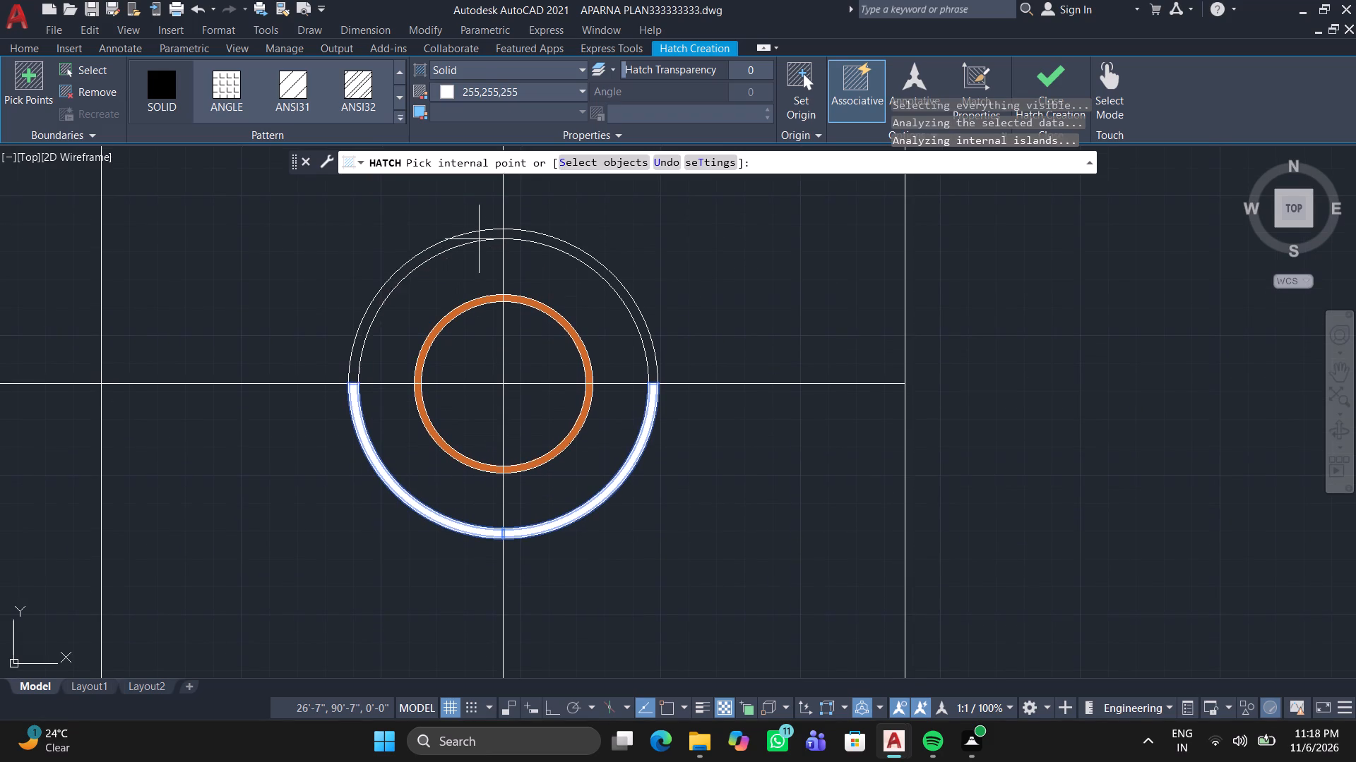
click(483, 236)
click(514, 232)
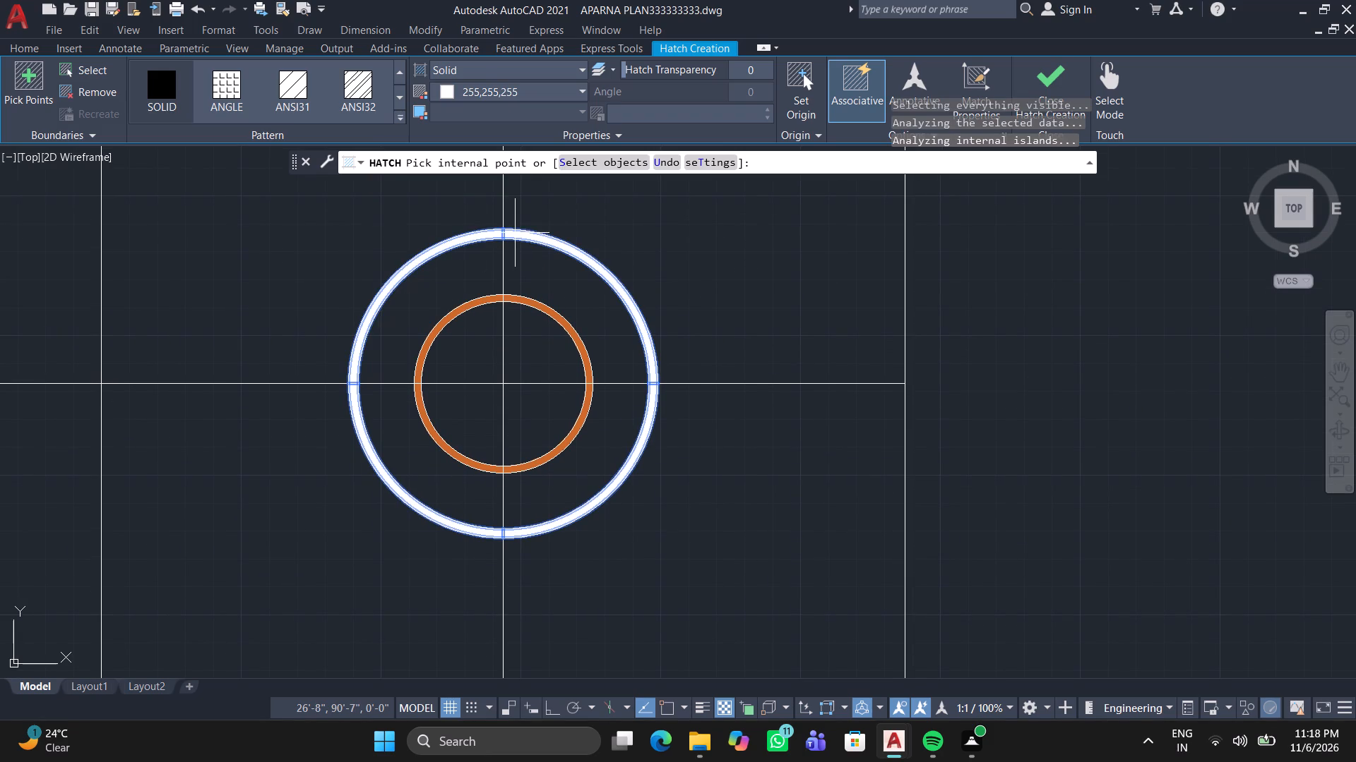
key(space)
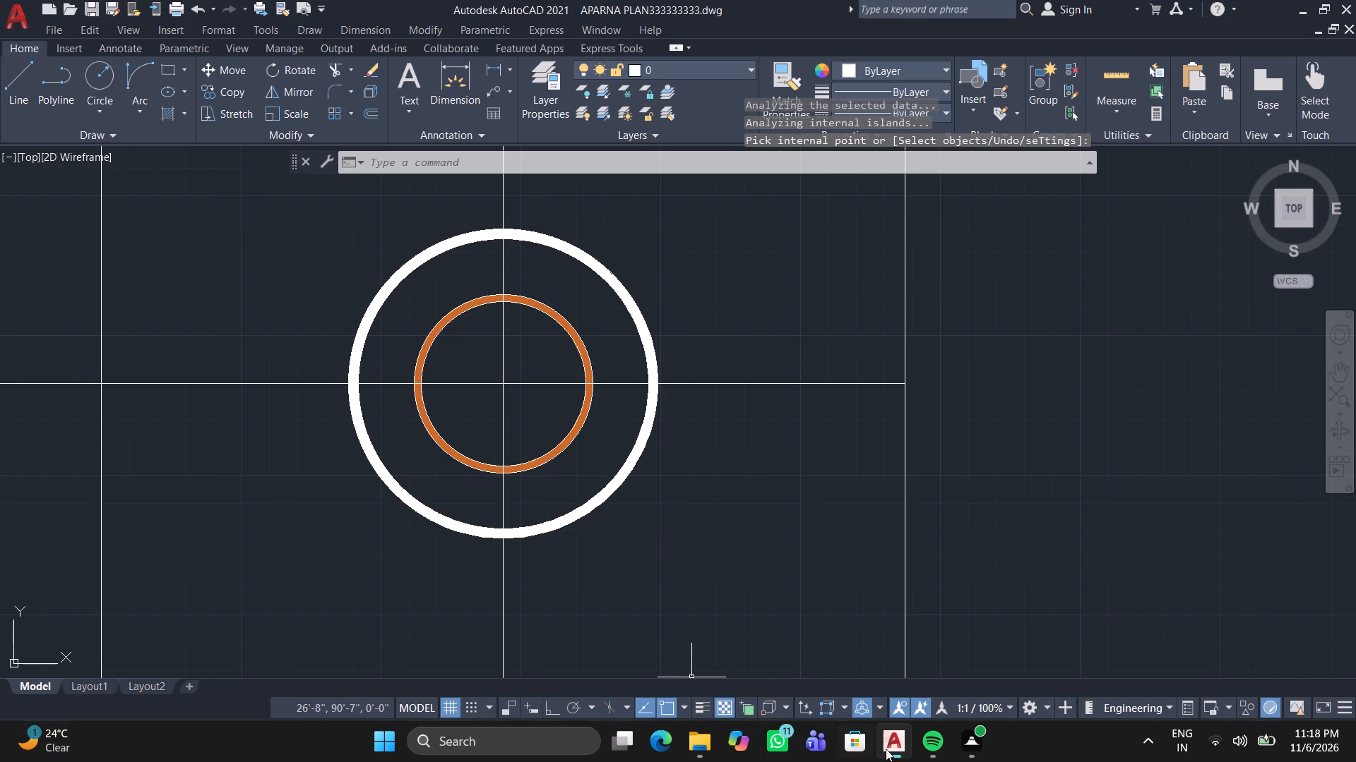
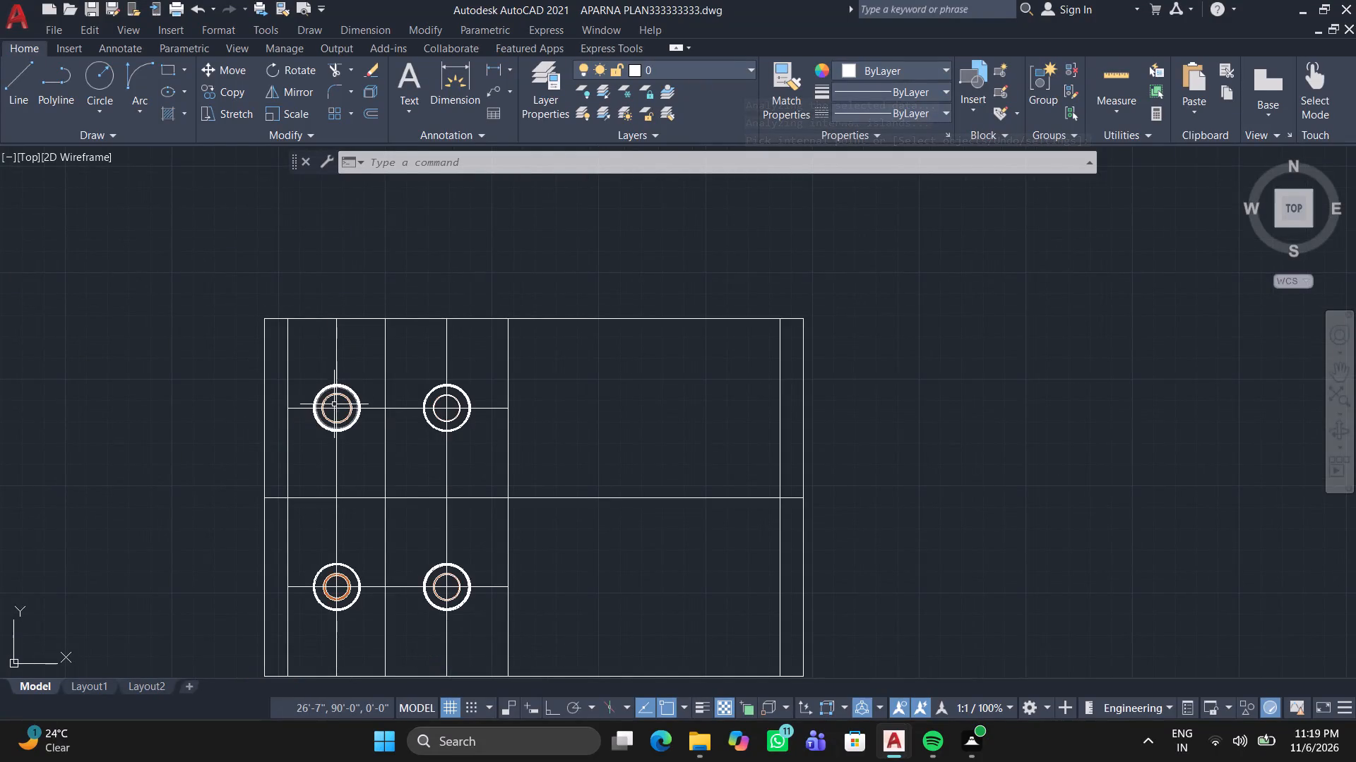
Fill the upper-left quarter between the white and orange rings at all four crossings with a solid cyan hatch.
scroll(334, 404, up, 2)
scroll(219, 387, up, 1)
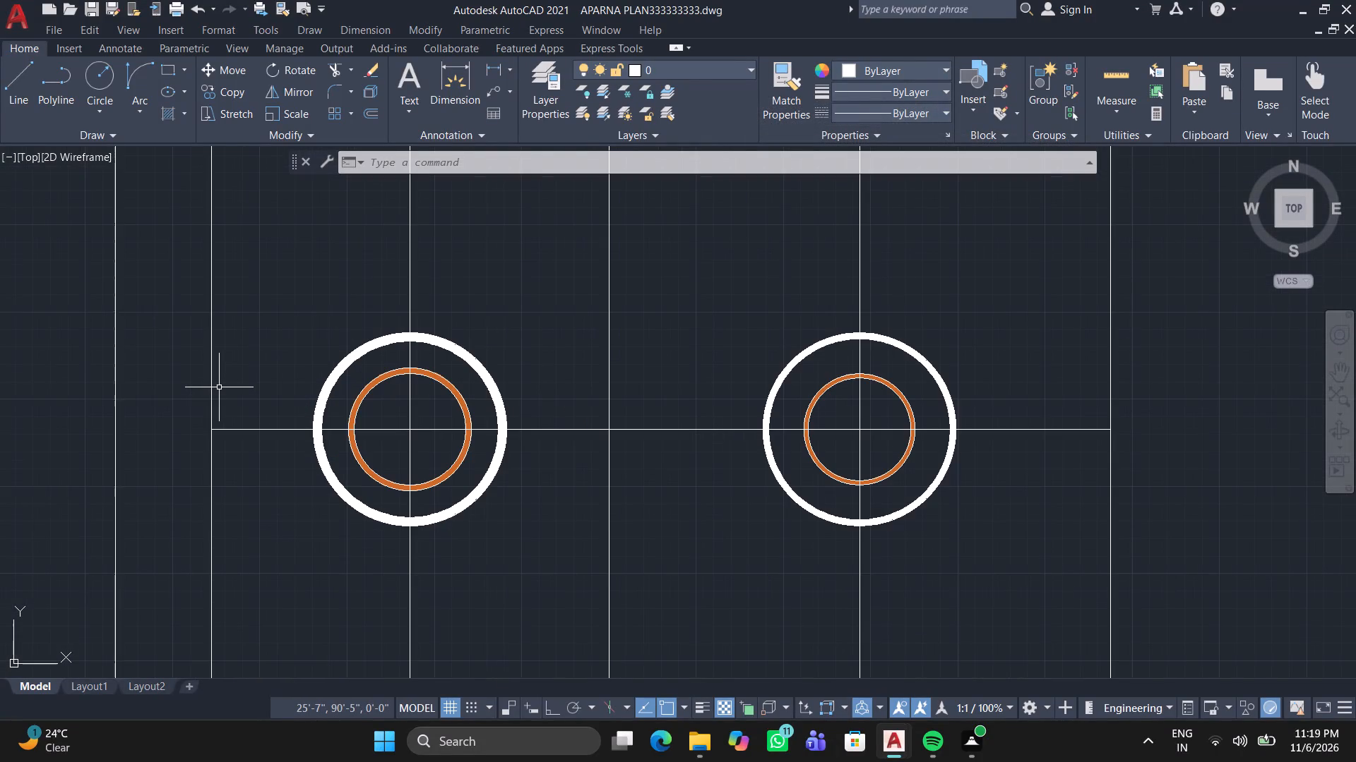
middle_drag(221, 385, 335, 385)
middle_click(335, 385)
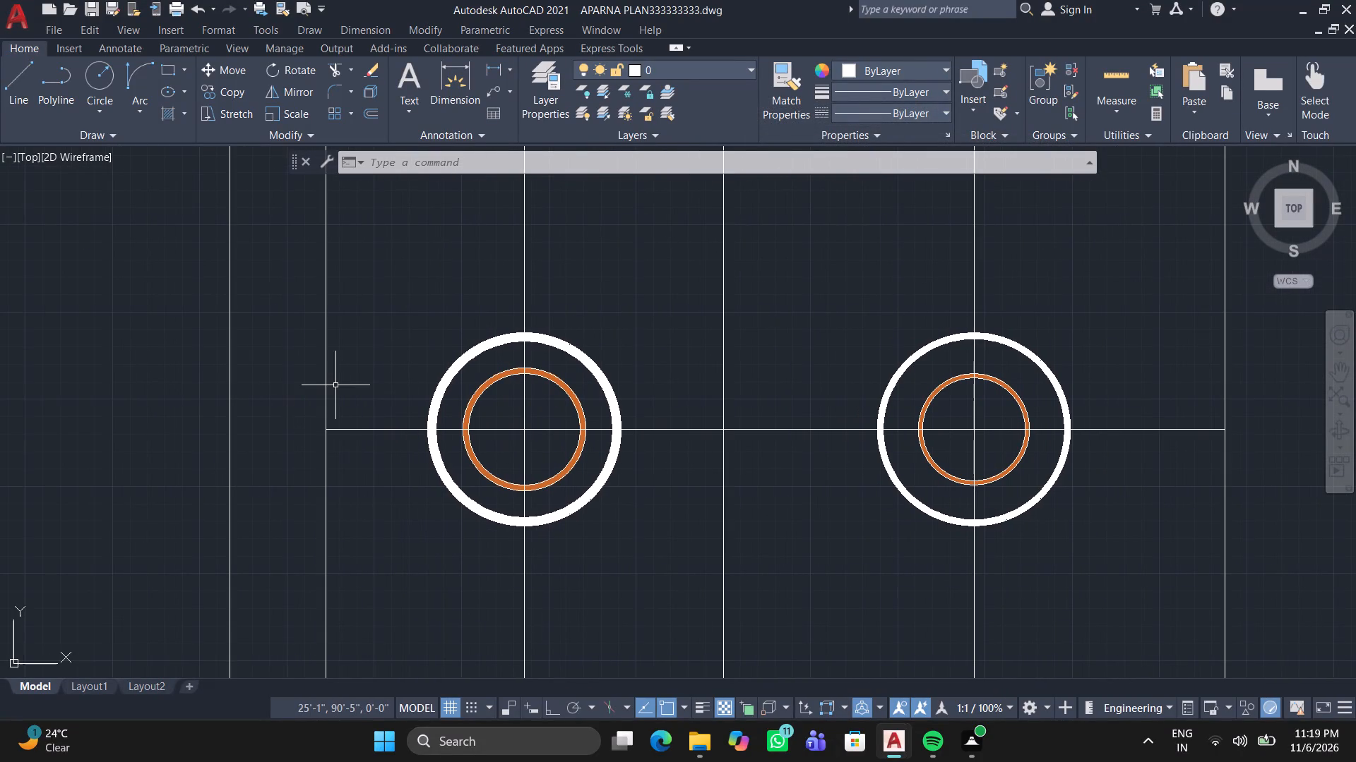
click(165, 116)
click(453, 90)
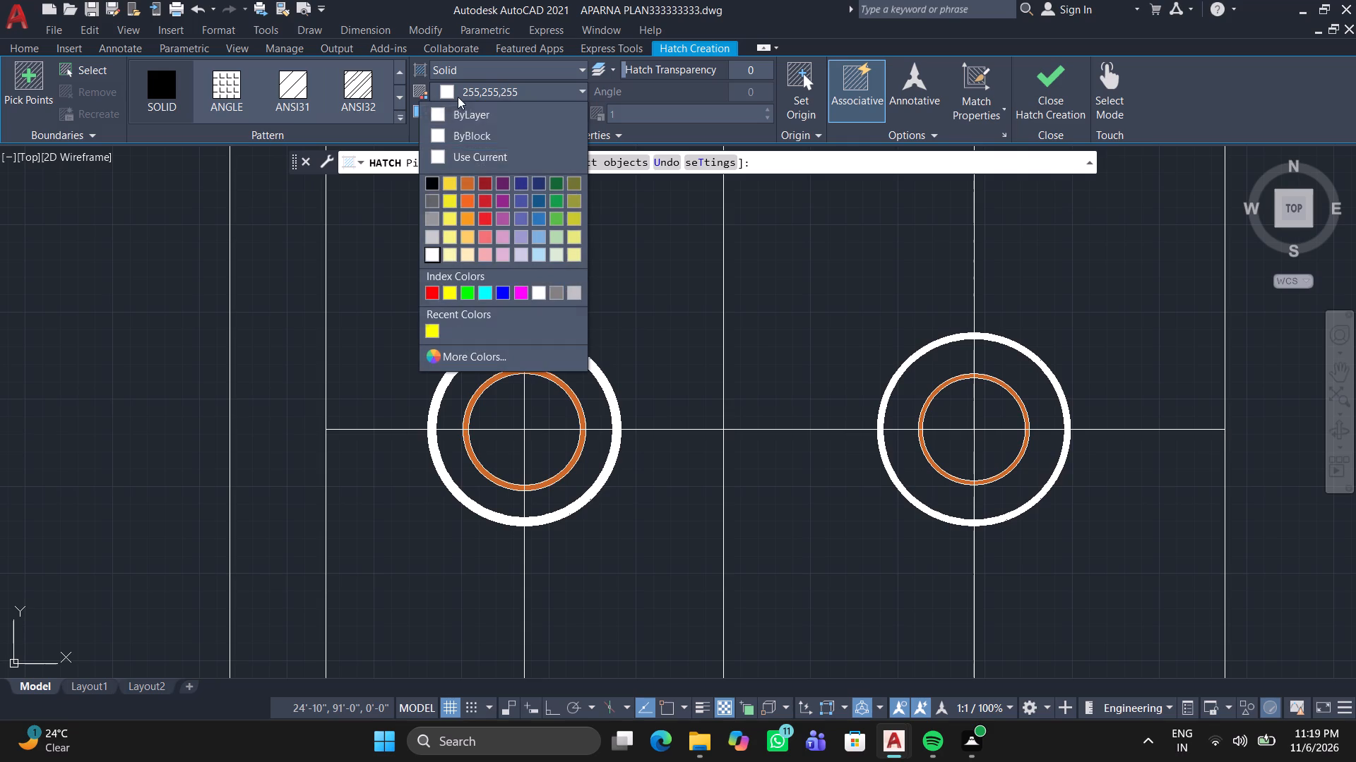
click(486, 284)
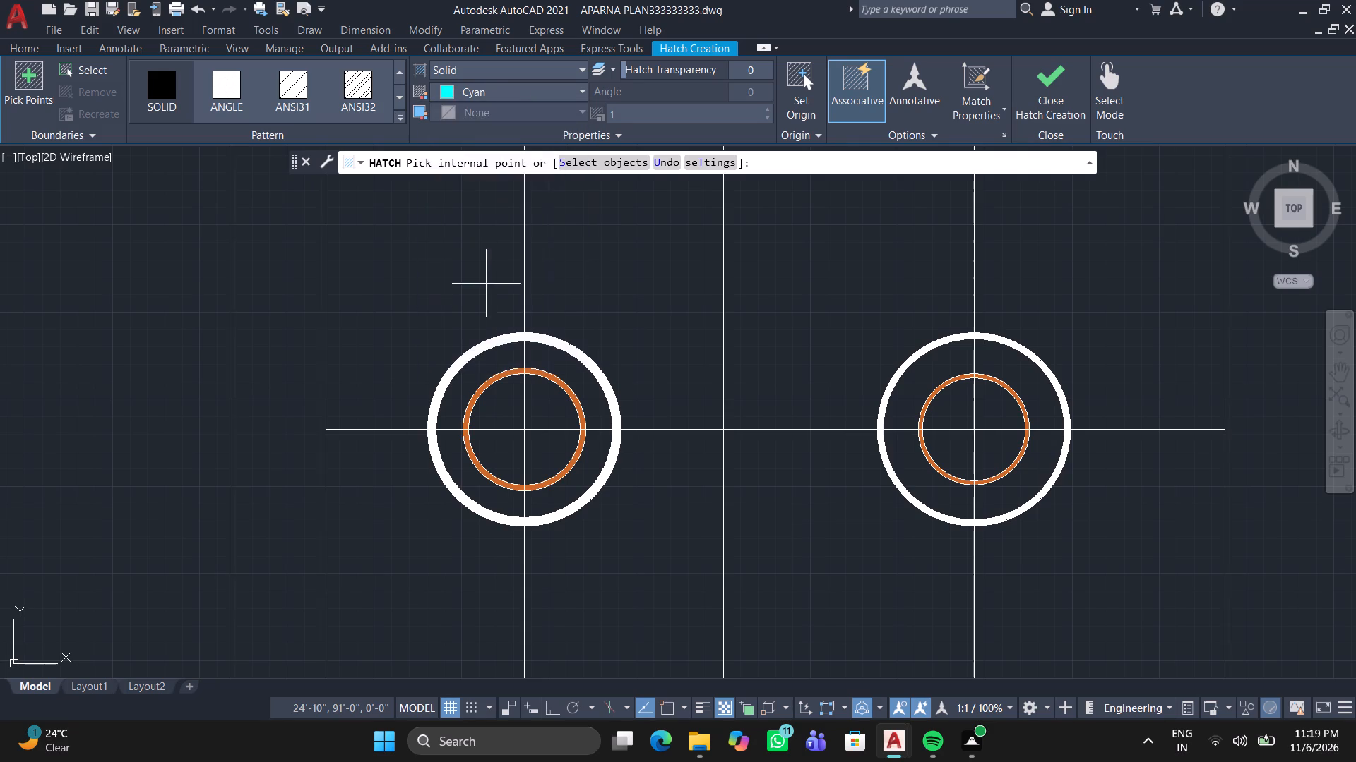
click(484, 372)
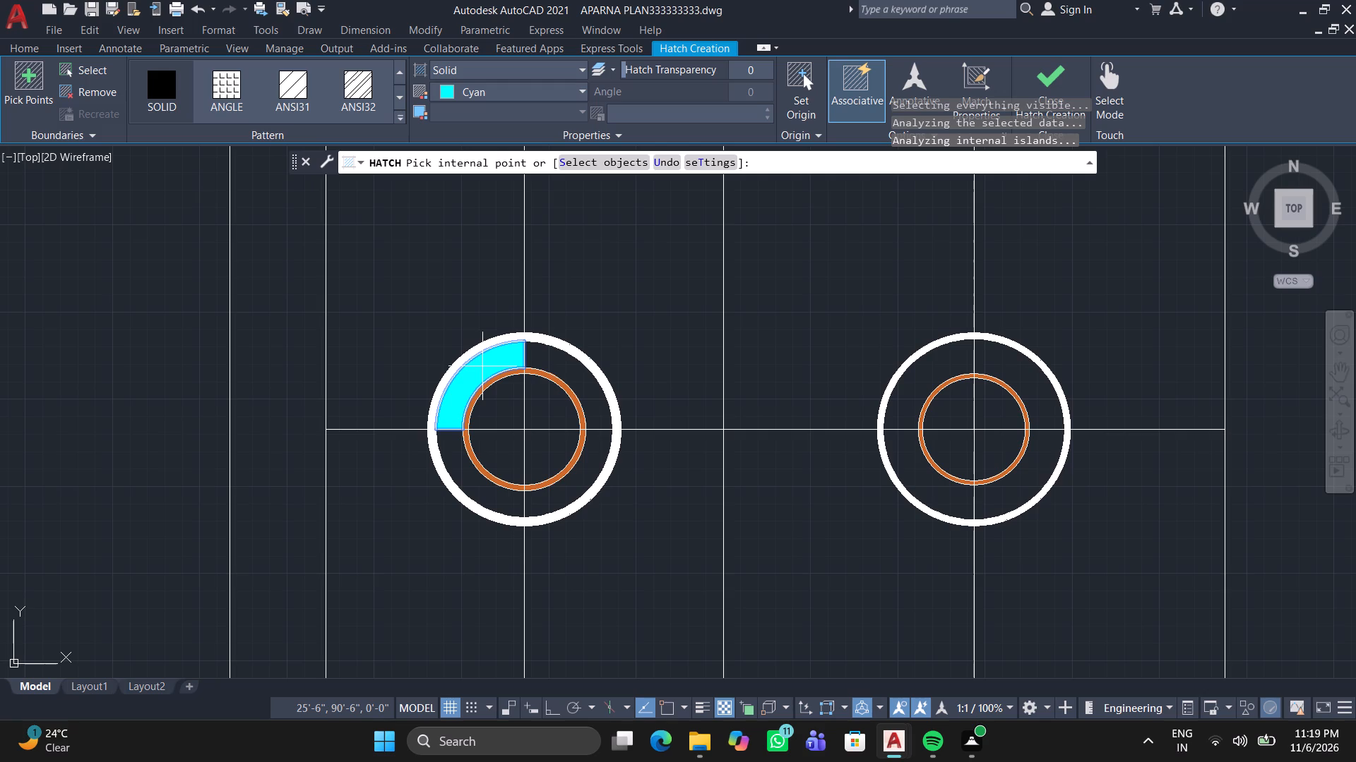
click(933, 383)
scroll(892, 409, down, 2)
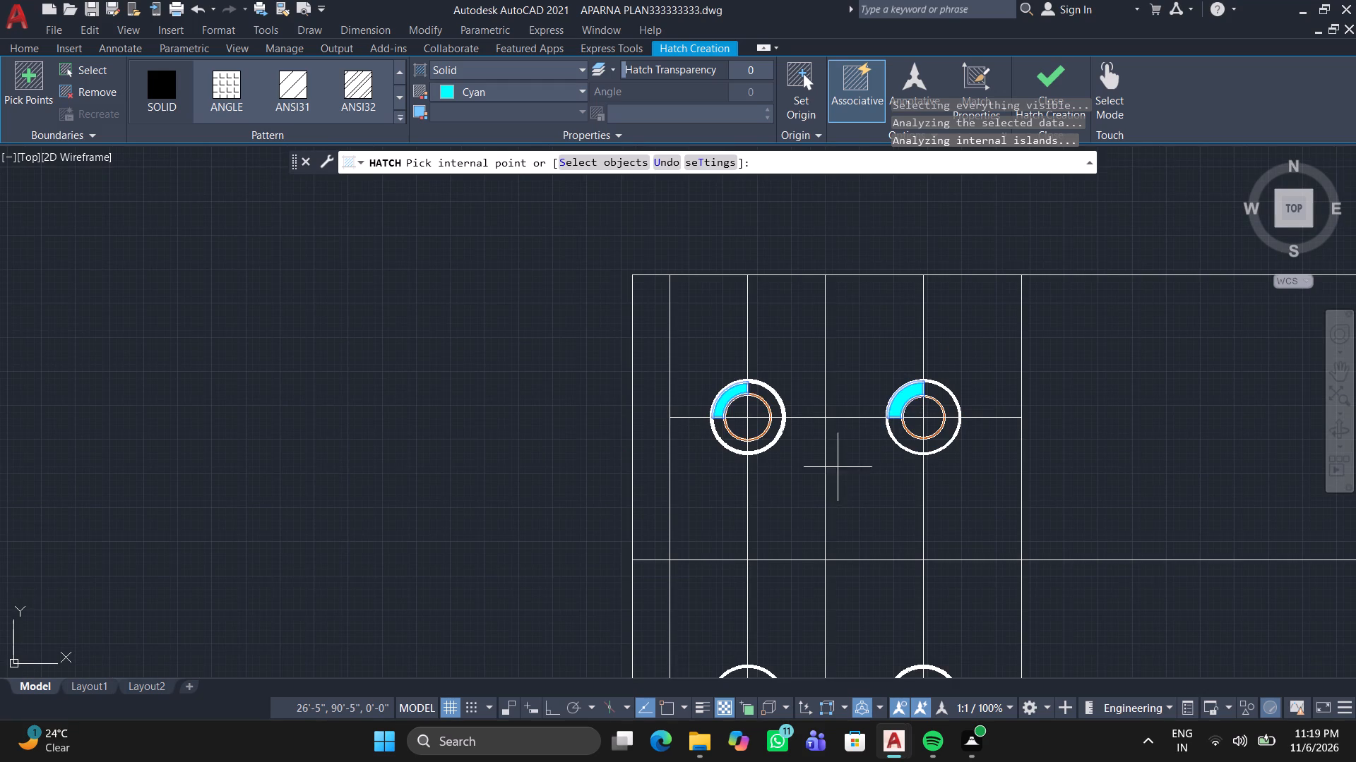
middle_drag(835, 449, 804, 256)
middle_click(804, 256)
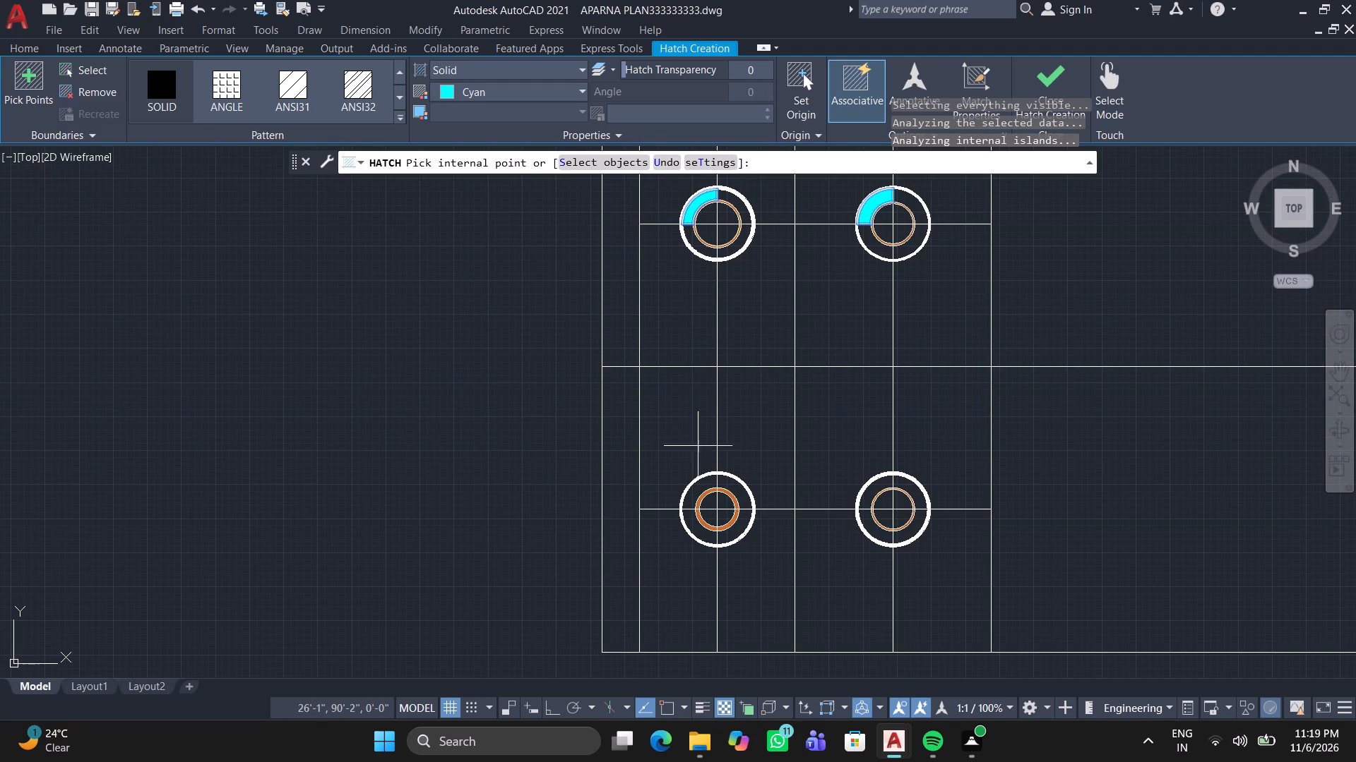
click(696, 483)
middle_drag(694, 390, 307, 353)
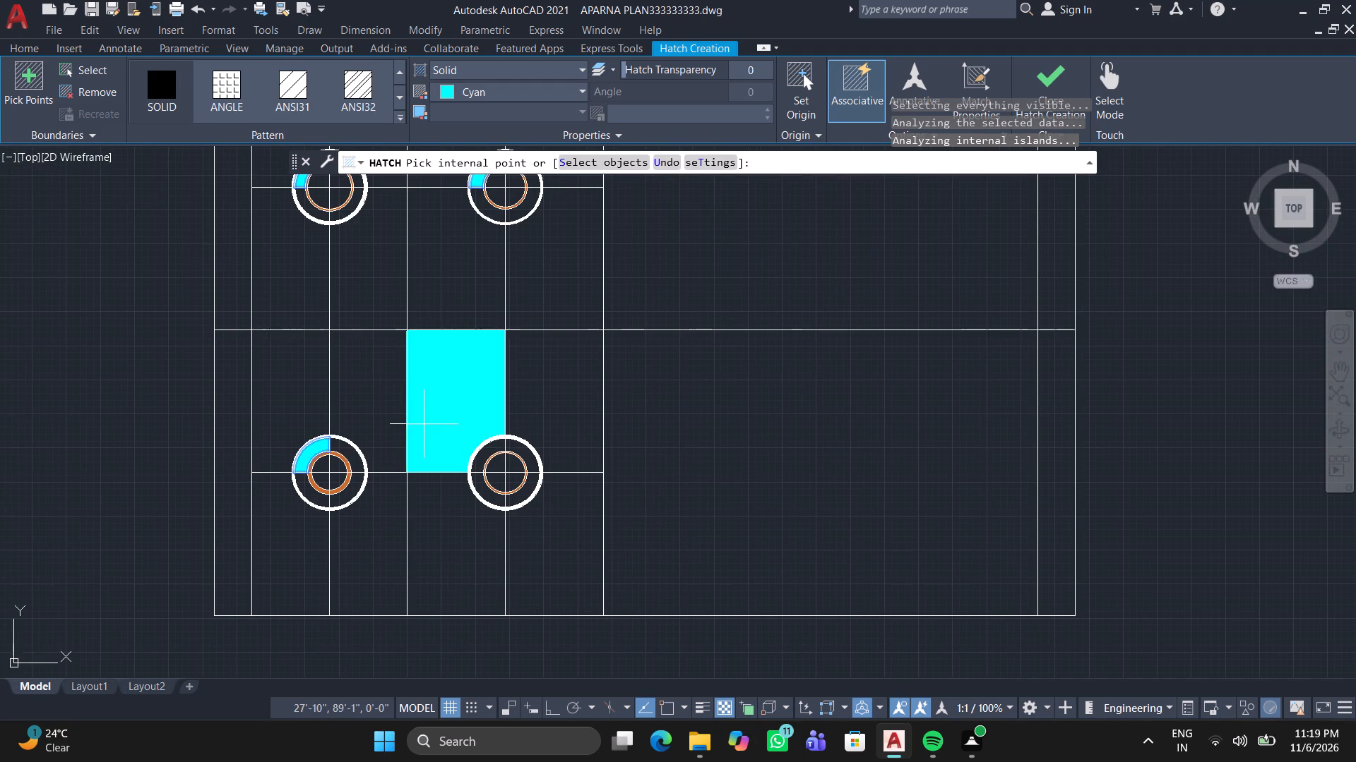
click(484, 452)
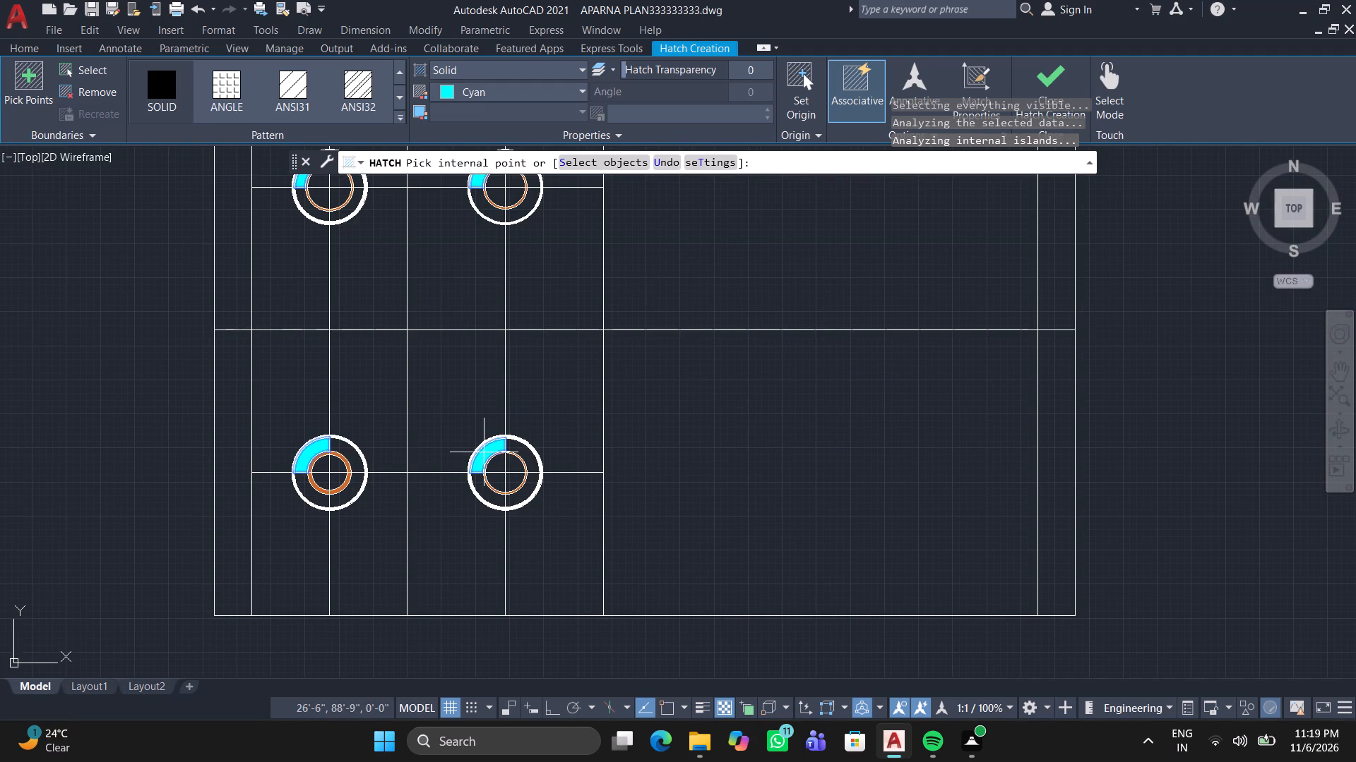
key(space)
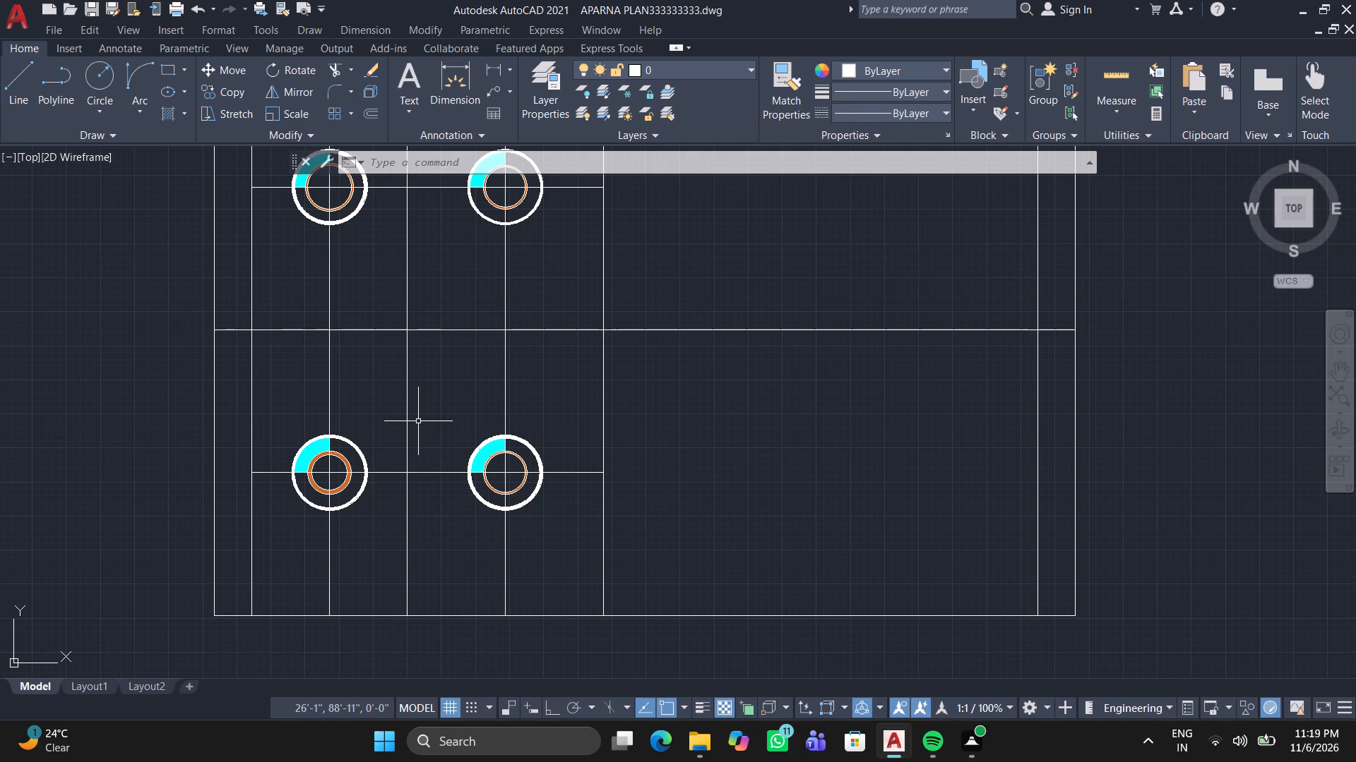
Fill the upper-right quarter between the white and orange rings at all four crossings with a solid hatch in colour 248,215,49.
click(160, 110)
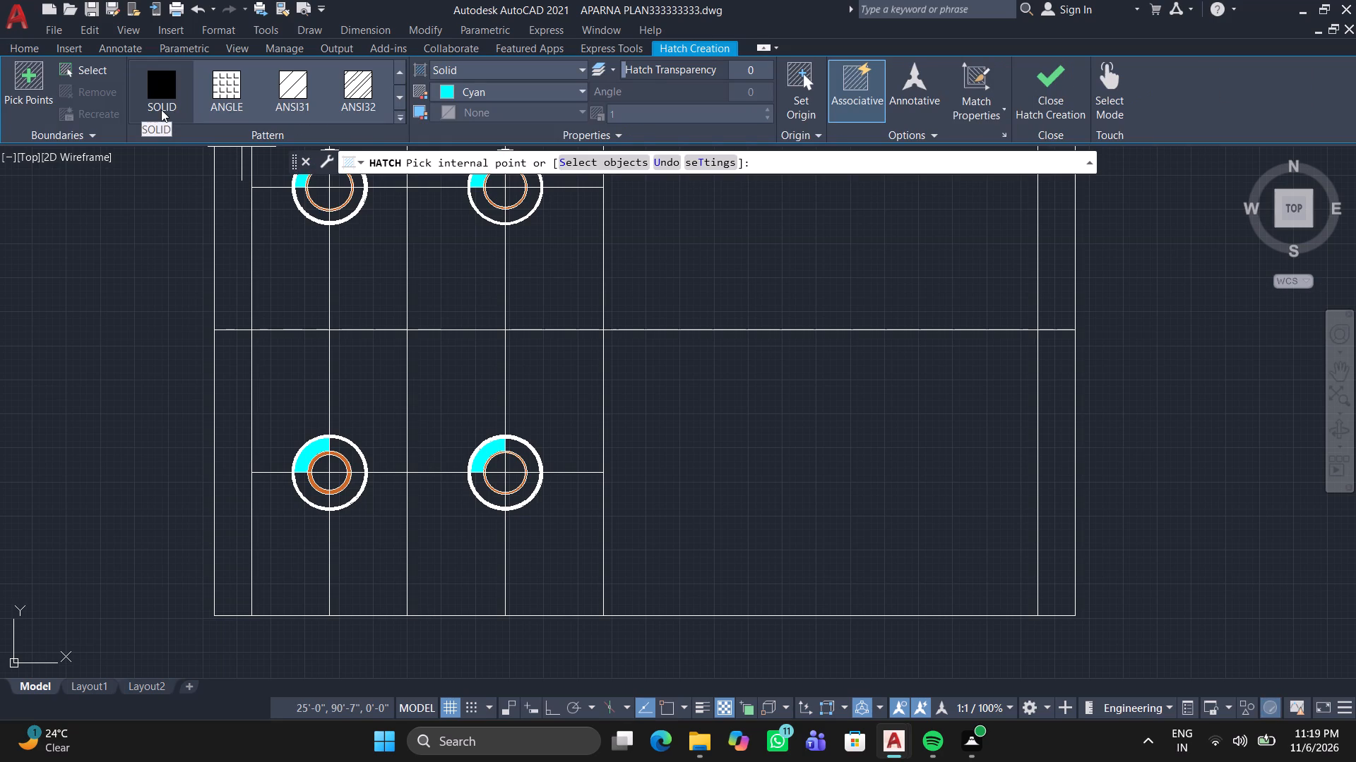
click(487, 89)
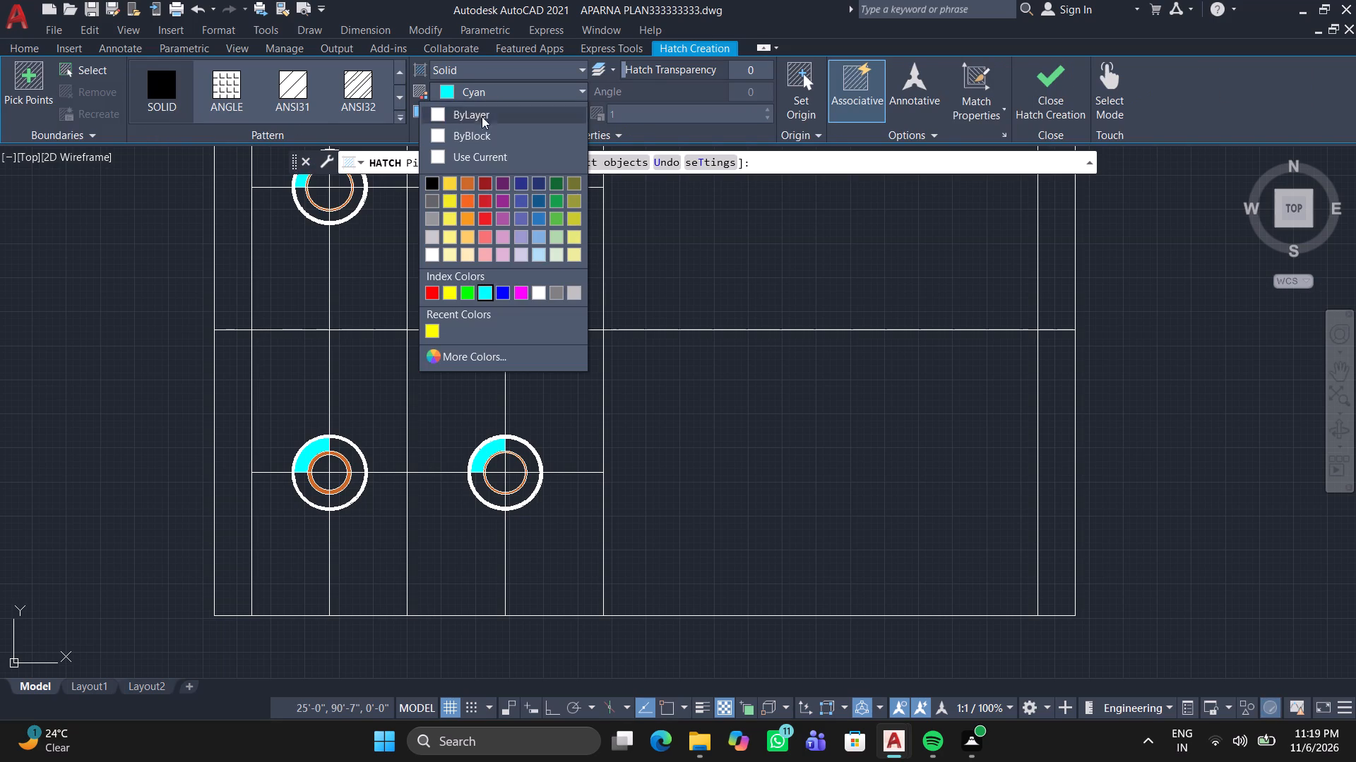
click(451, 182)
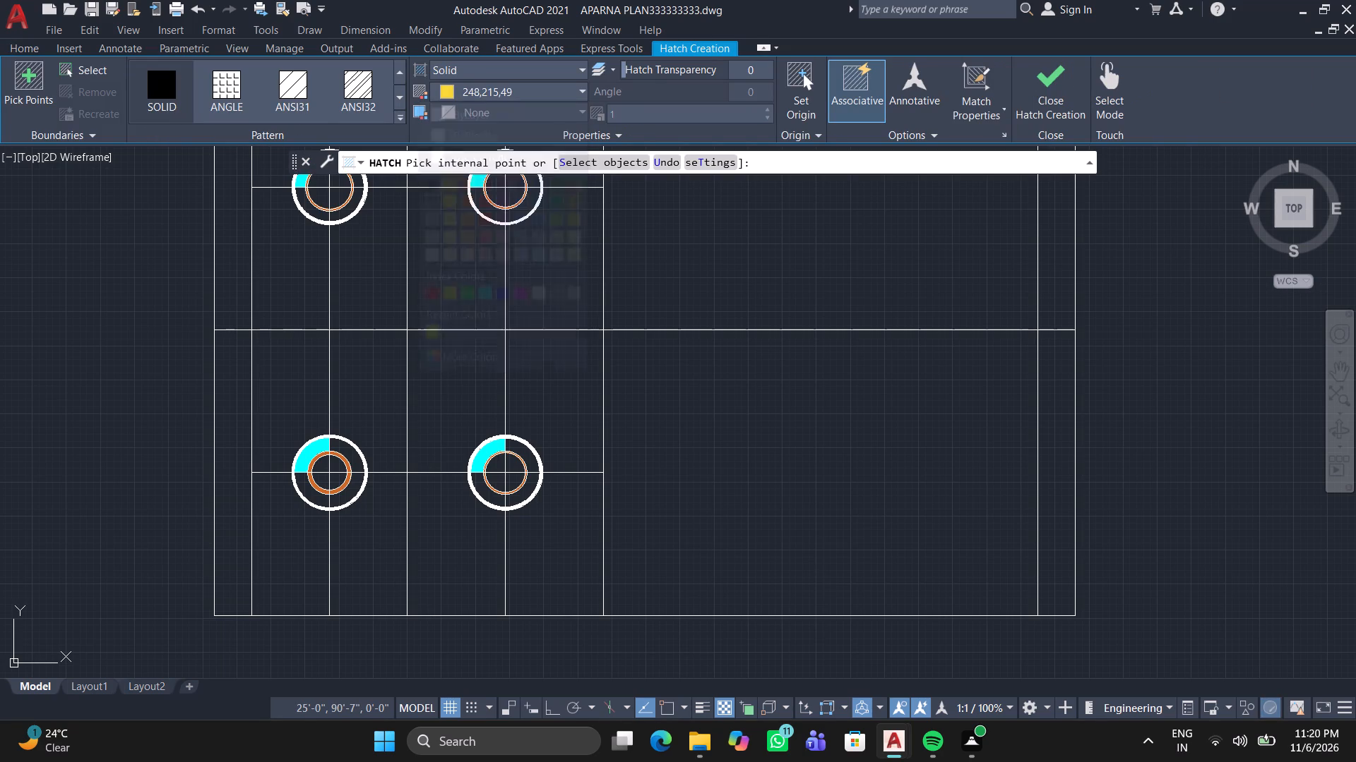
middle_drag(401, 283, 398, 449)
scroll(335, 343, up, 2)
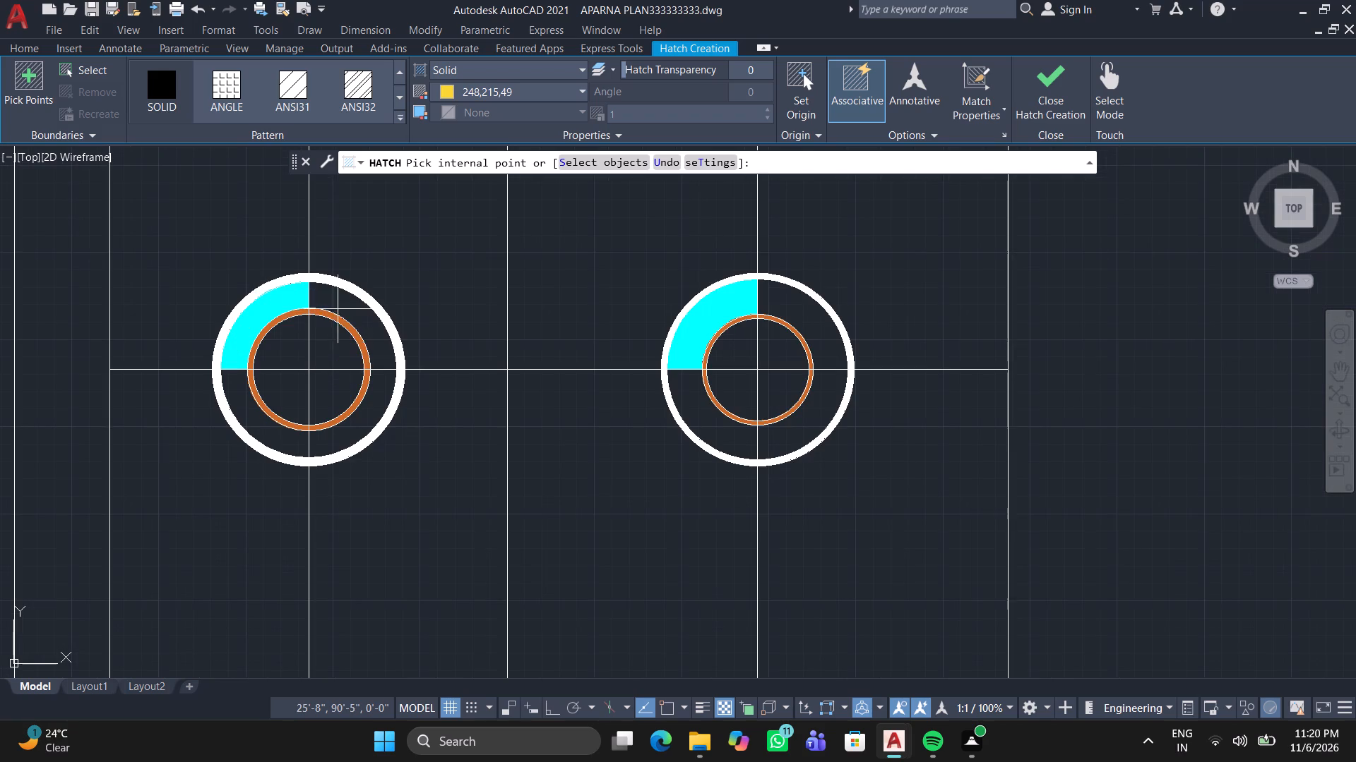
double_click(343, 300)
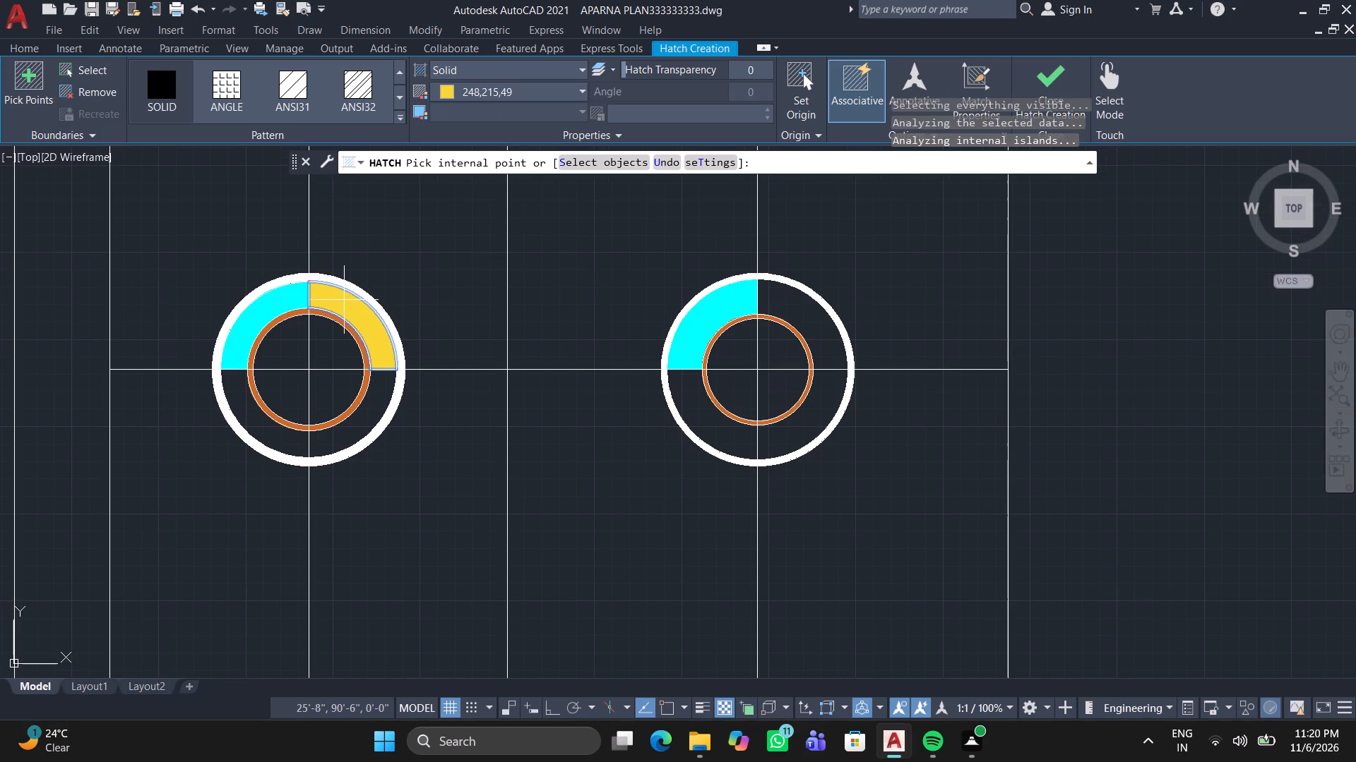
click(802, 322)
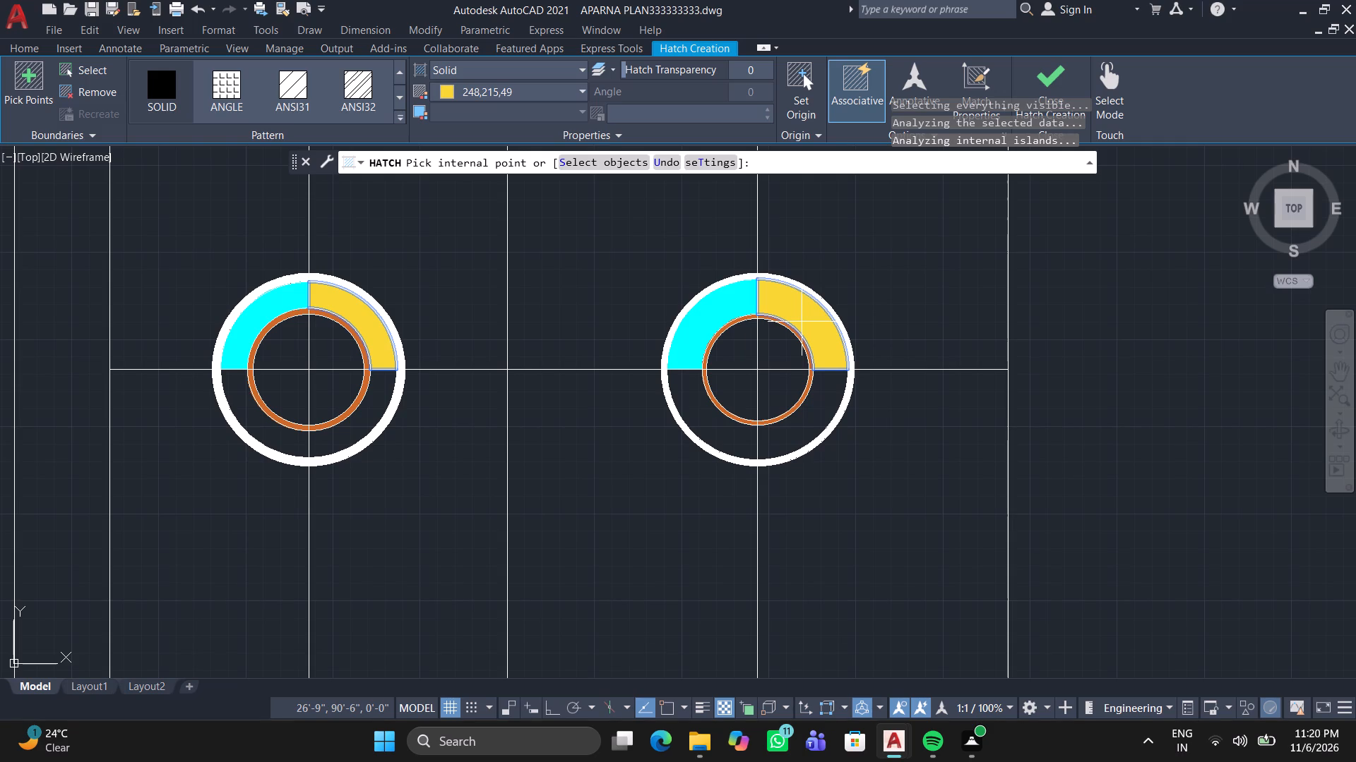
scroll(806, 449, down, 2)
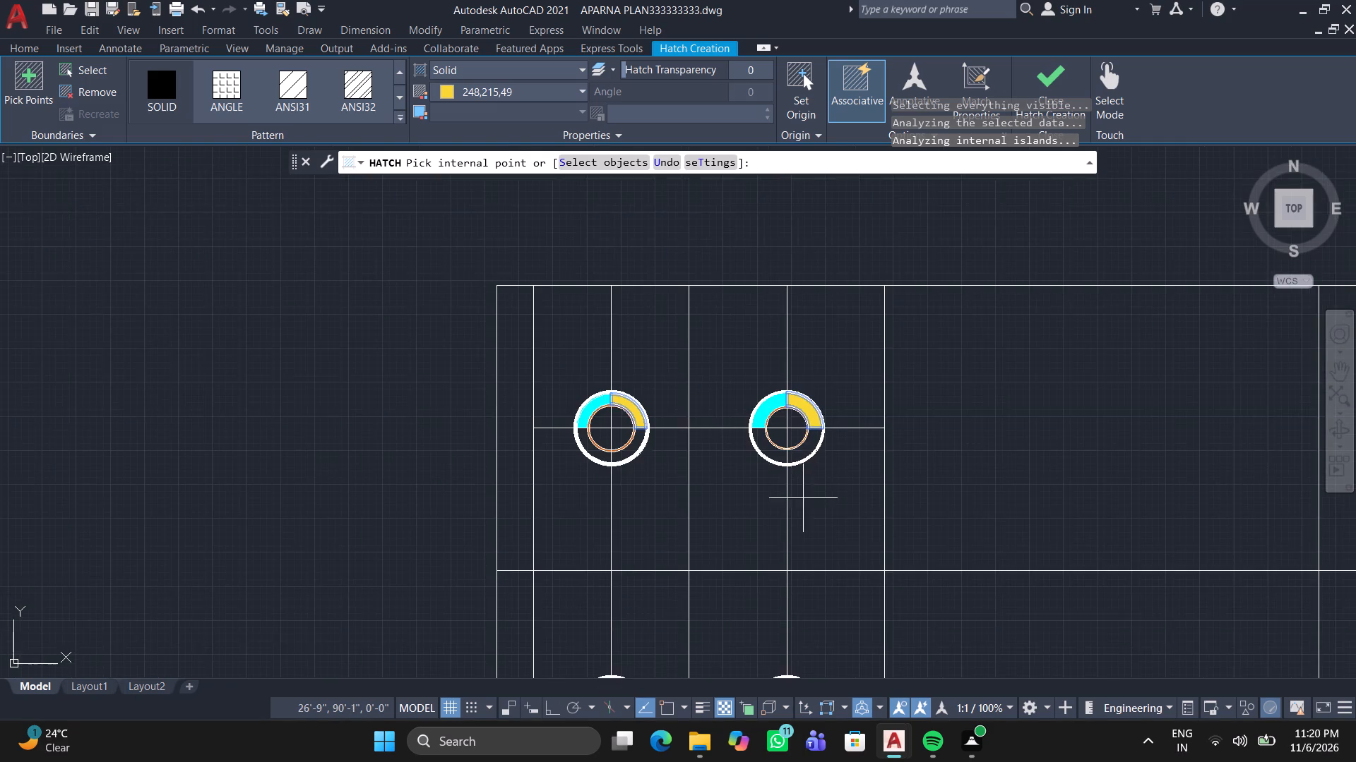
middle_drag(799, 495, 723, 277)
scroll(728, 475, up, 1)
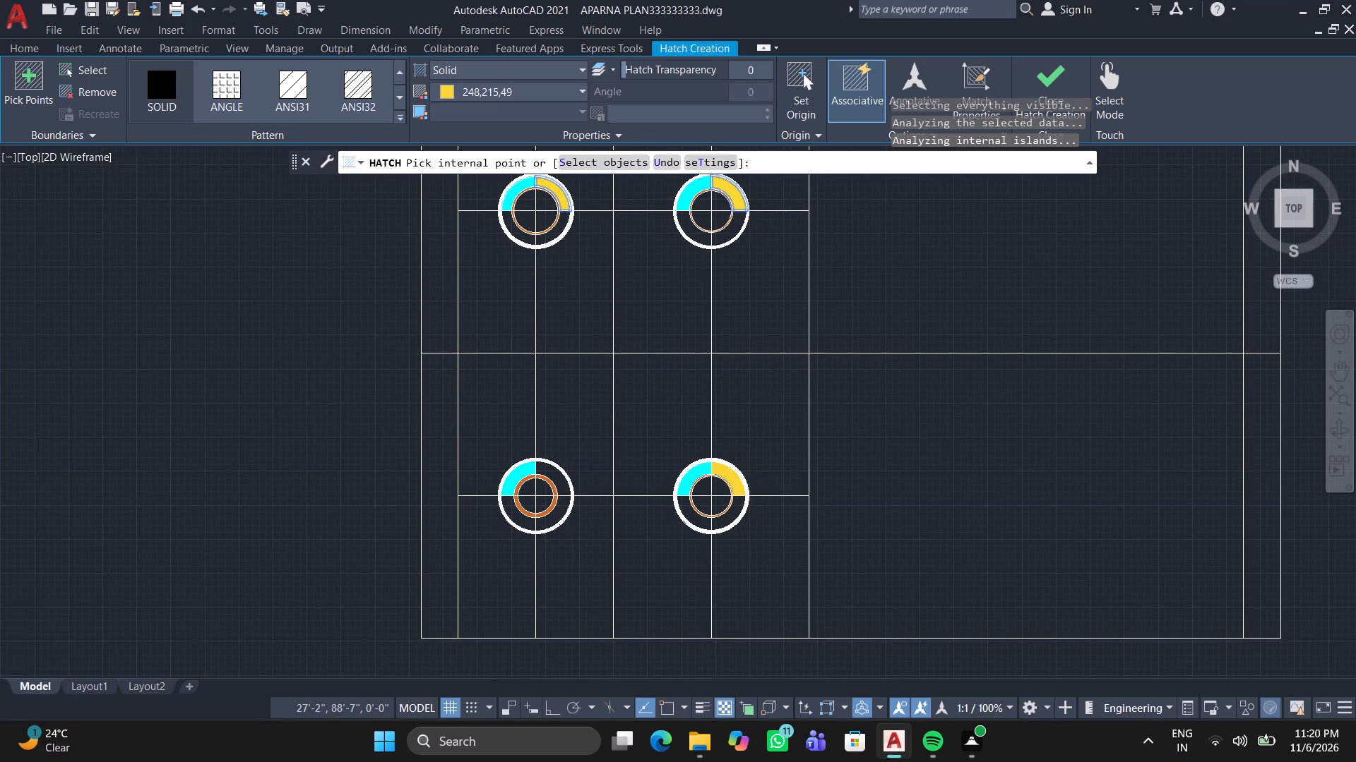
scroll(728, 475, up, 1)
click(728, 475)
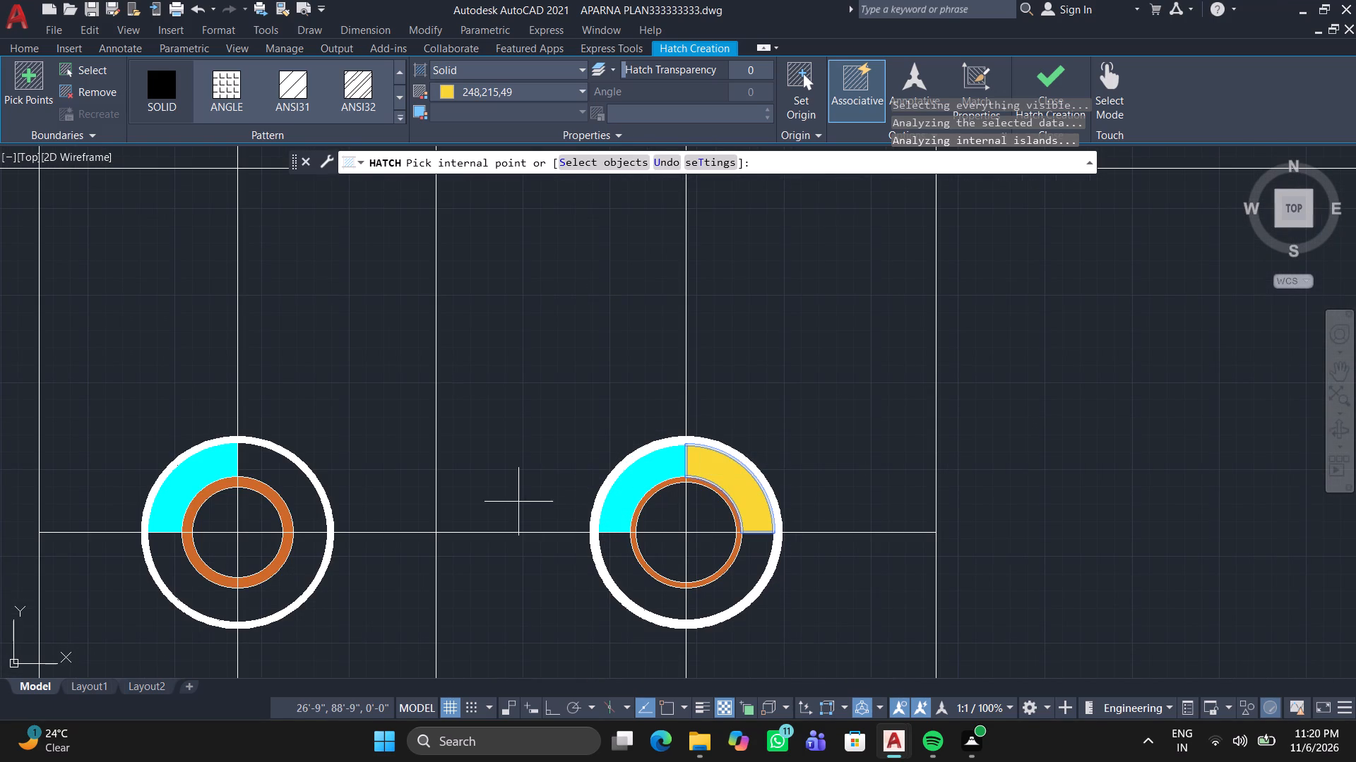
click(285, 475)
key(space)
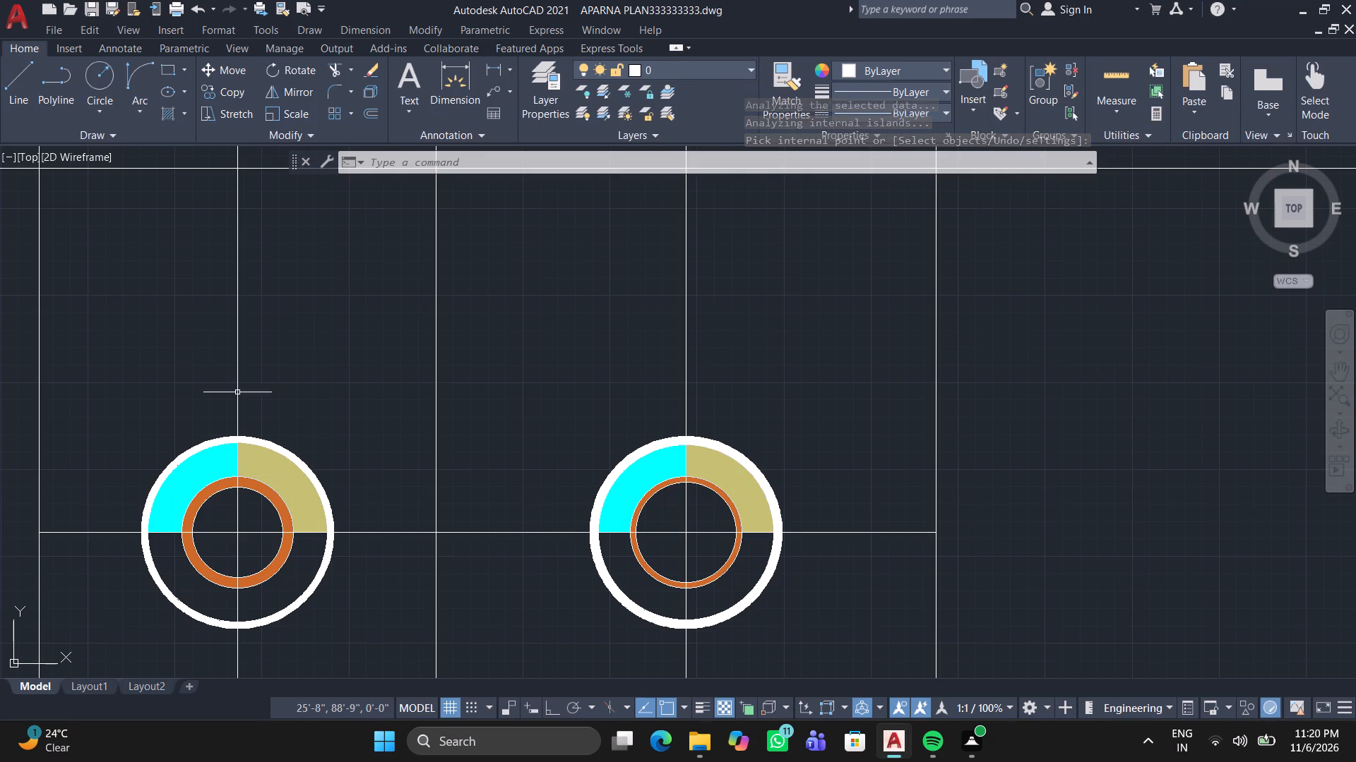
Fill the lower-left quarter between the white and orange rings at all four crossings with a solid magenta hatch.
click(167, 109)
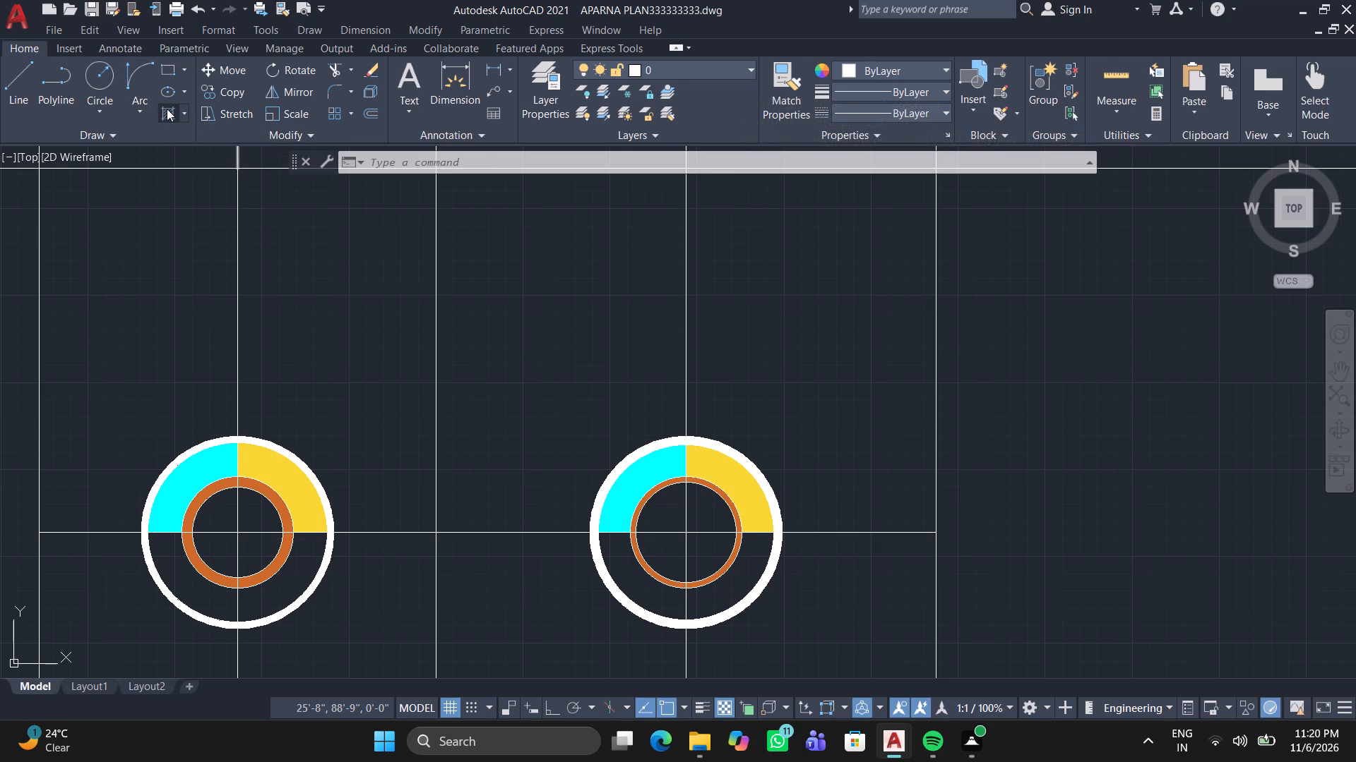
click(459, 87)
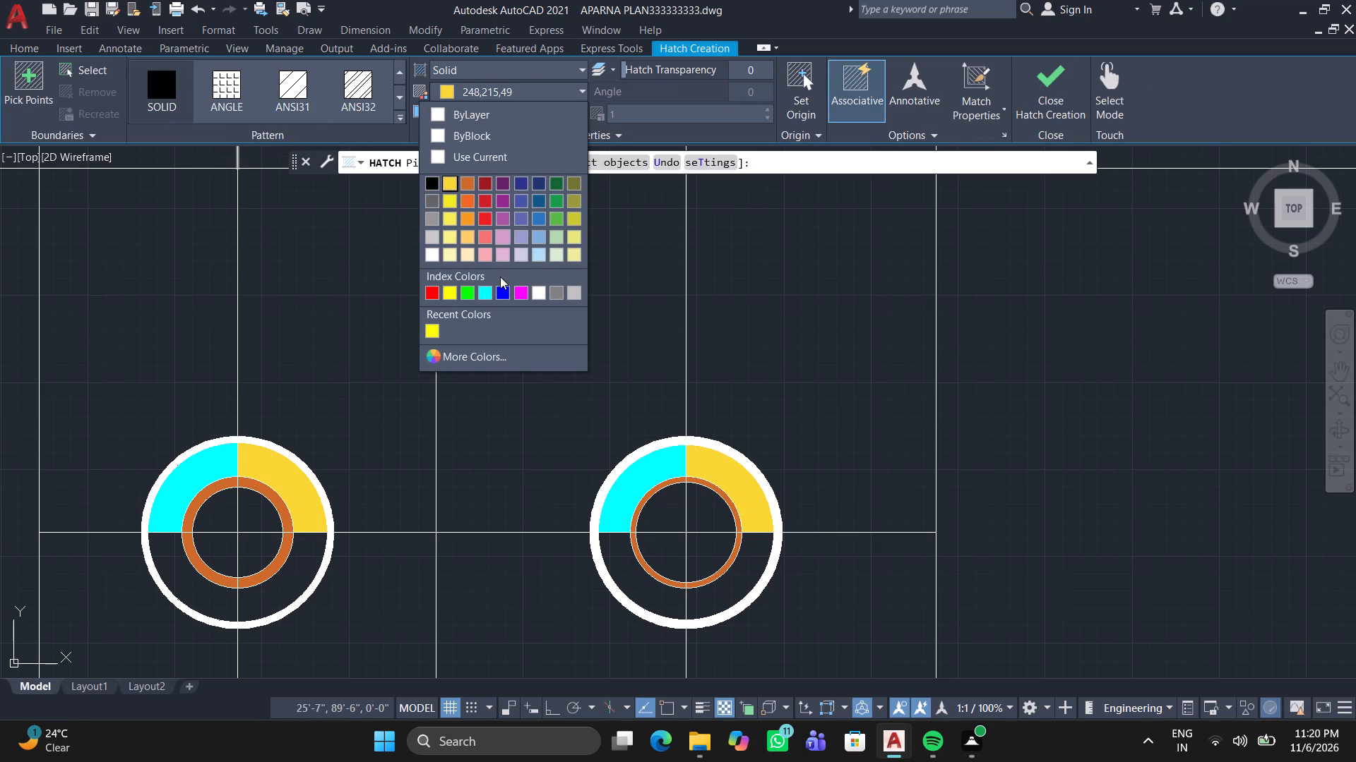
click(518, 291)
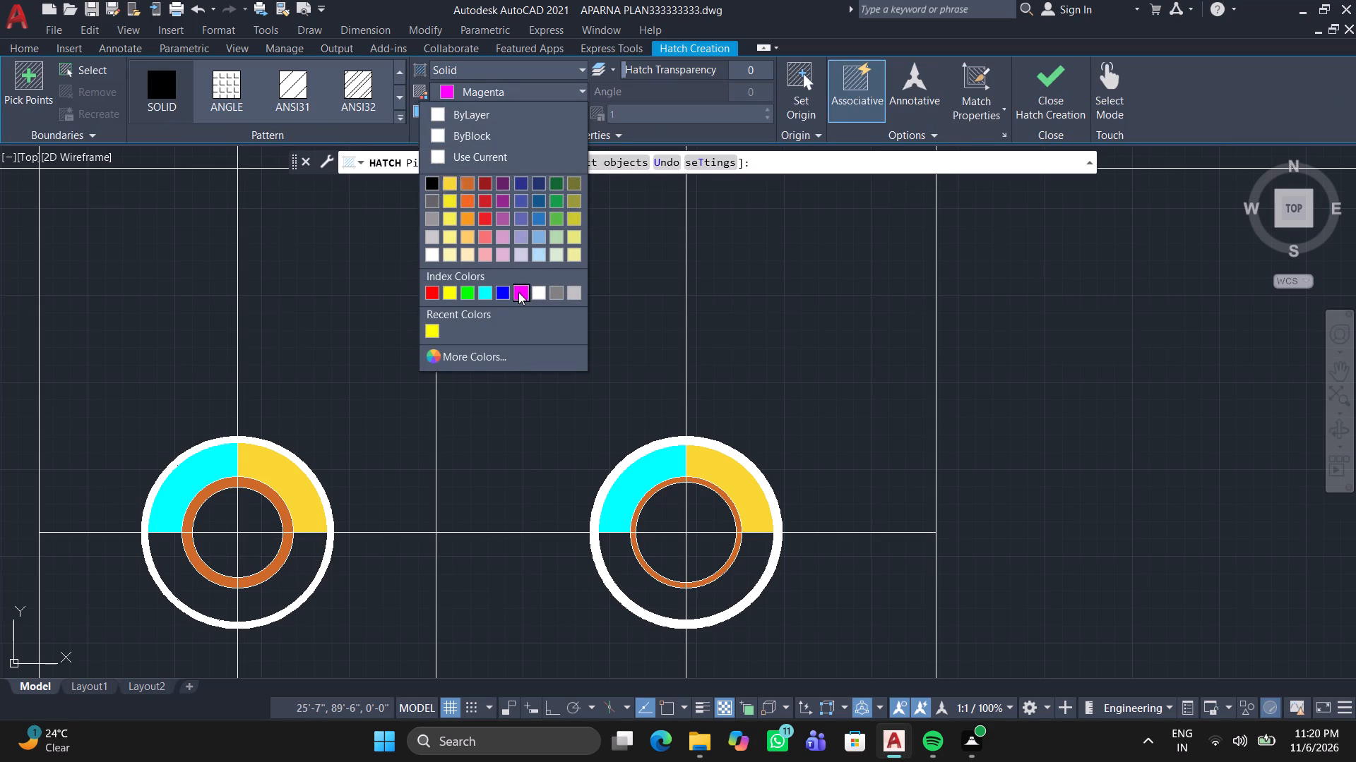
scroll(381, 277, down, 3)
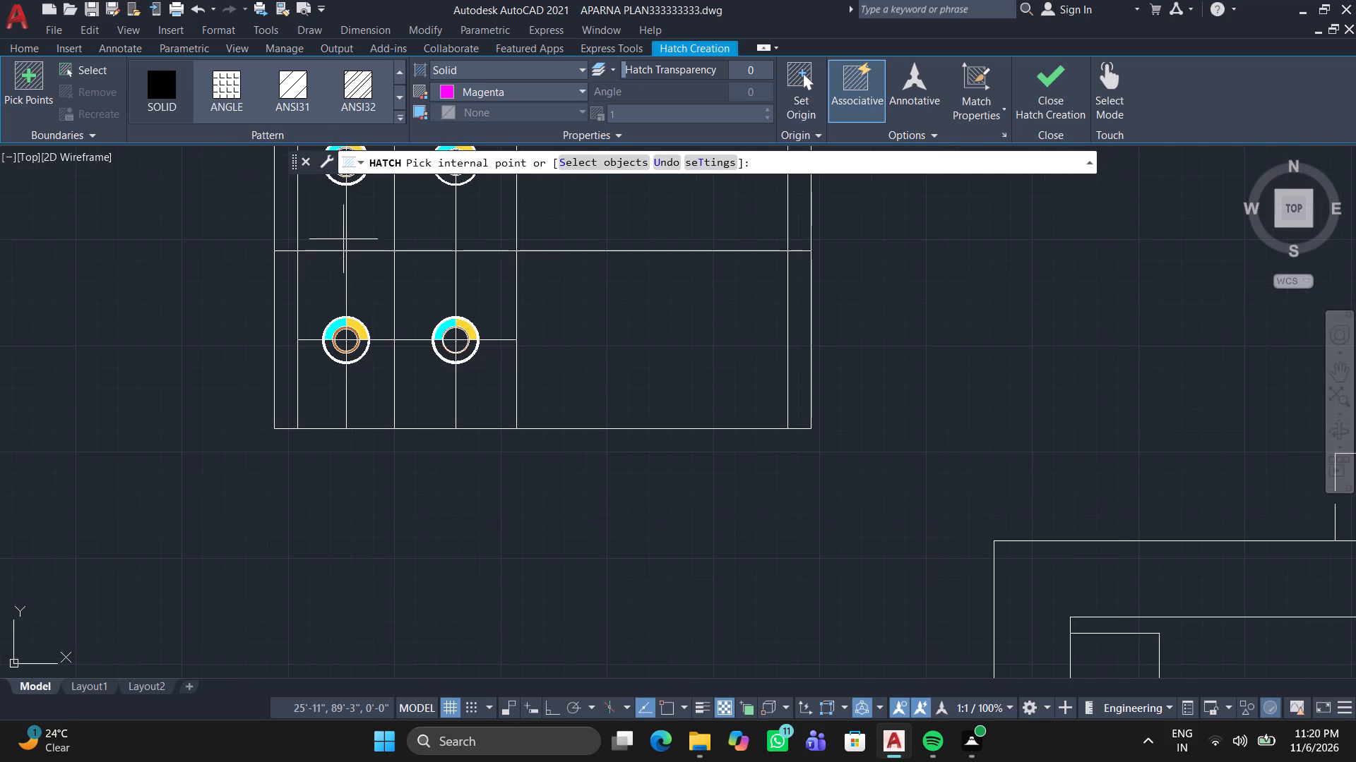
middle_drag(343, 195, 318, 416)
scroll(316, 382, up, 3)
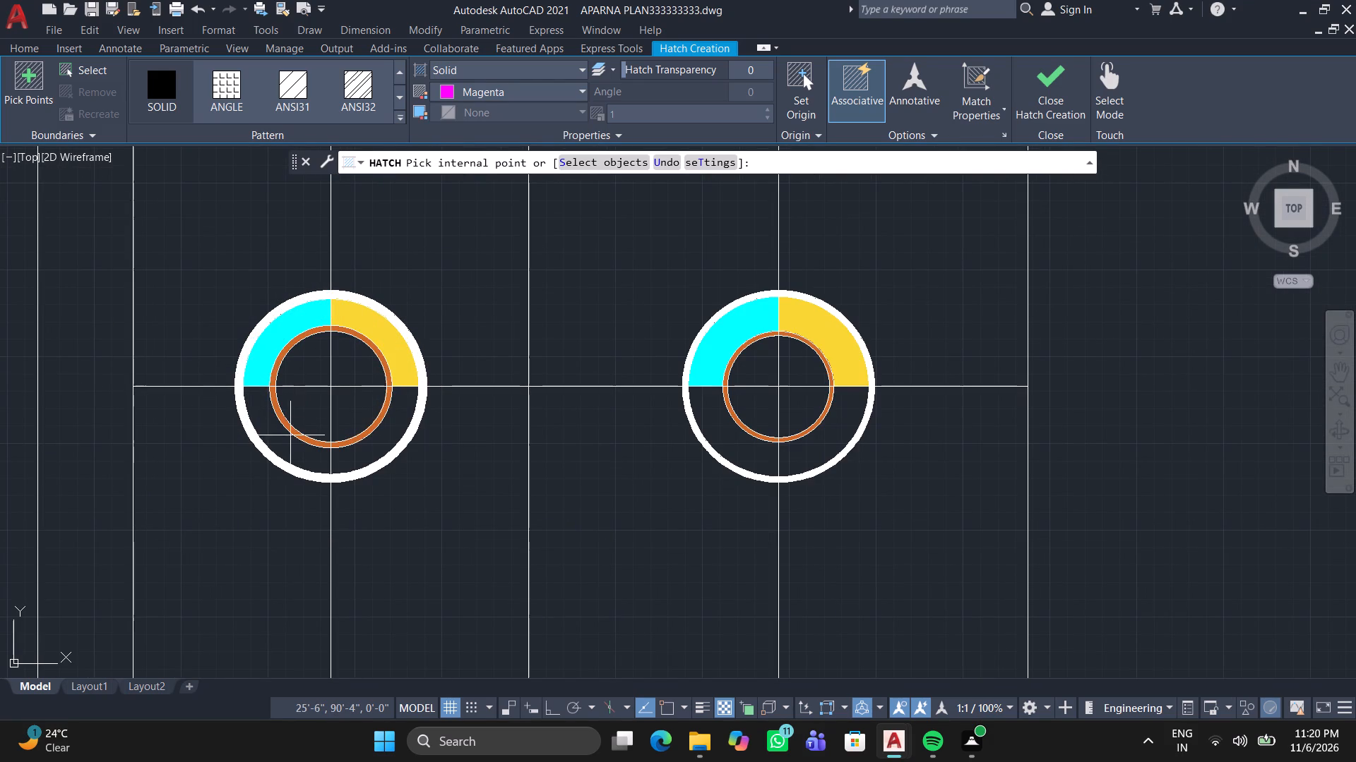
click(287, 447)
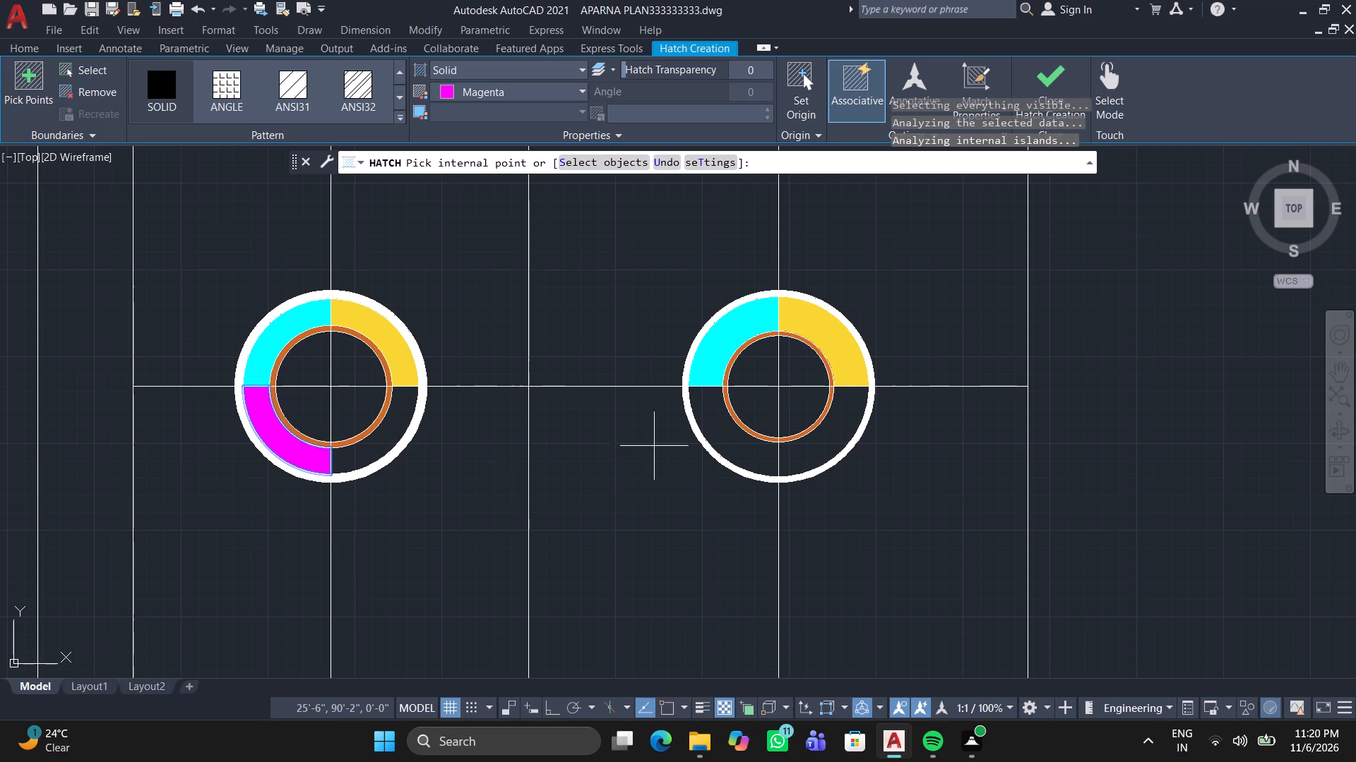
click(722, 432)
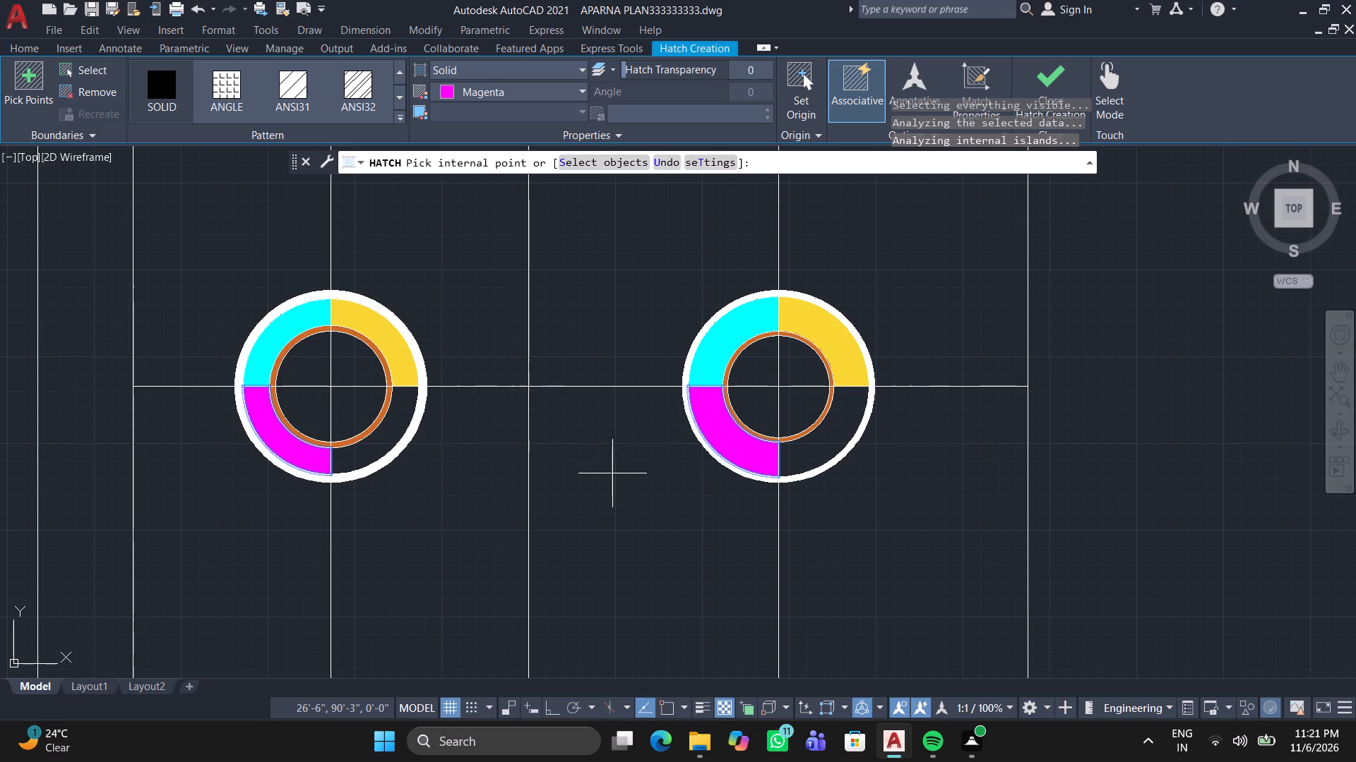
scroll(614, 480, down, 3)
middle_drag(617, 495, 655, 353)
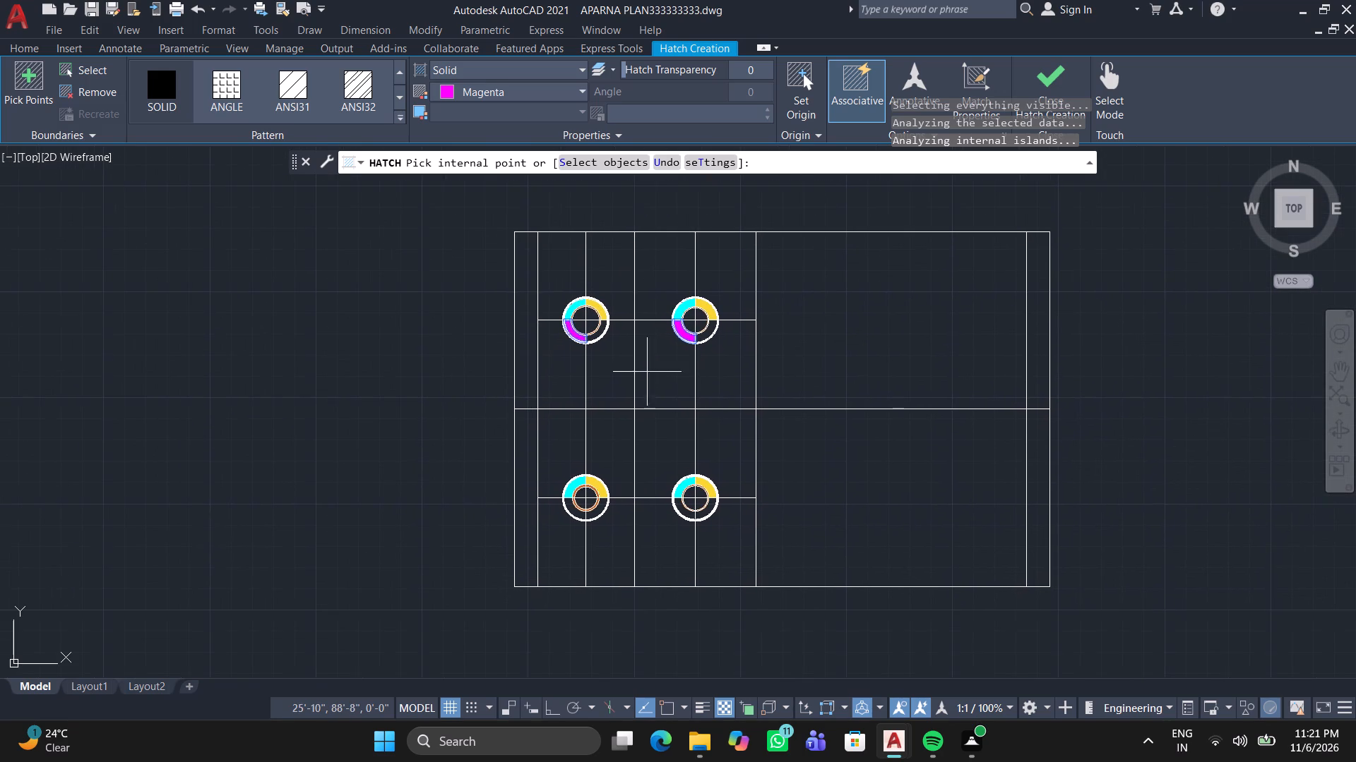
scroll(585, 509, up, 3)
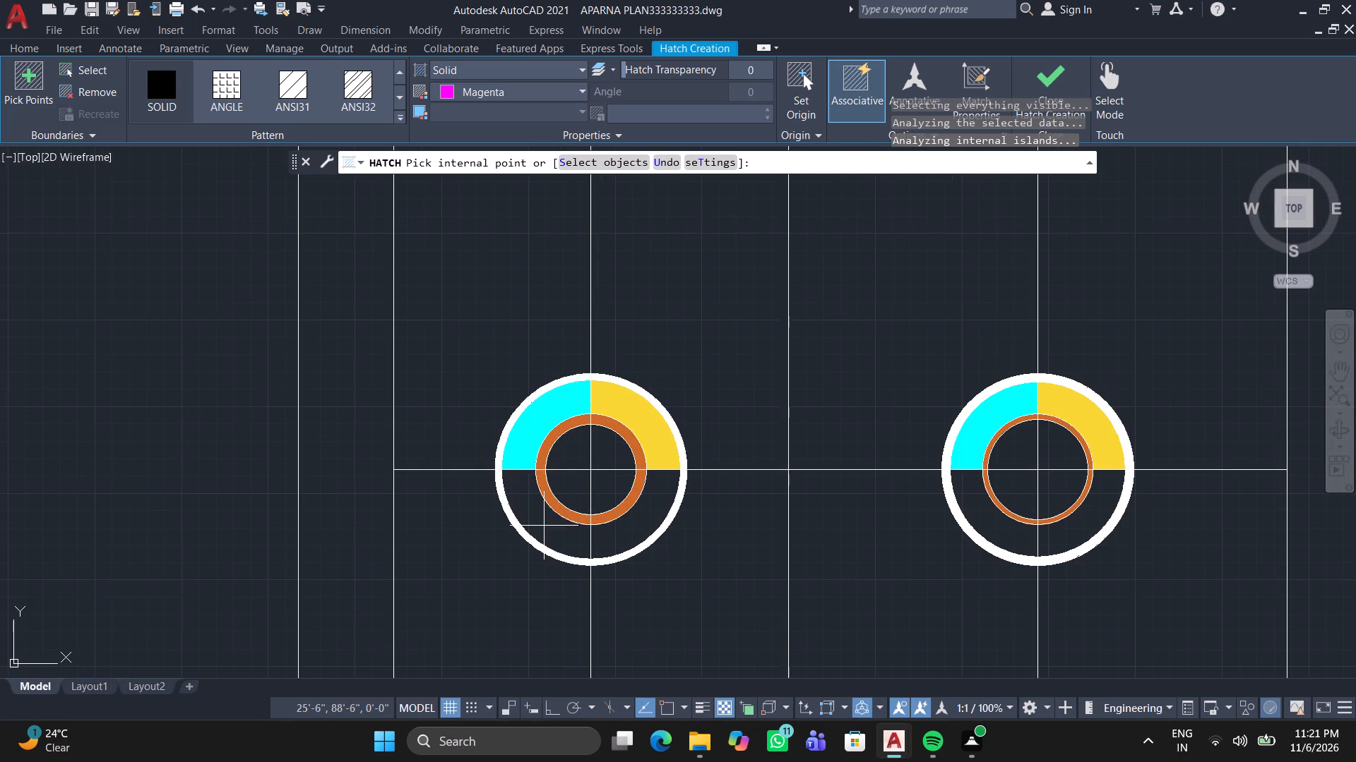
click(544, 526)
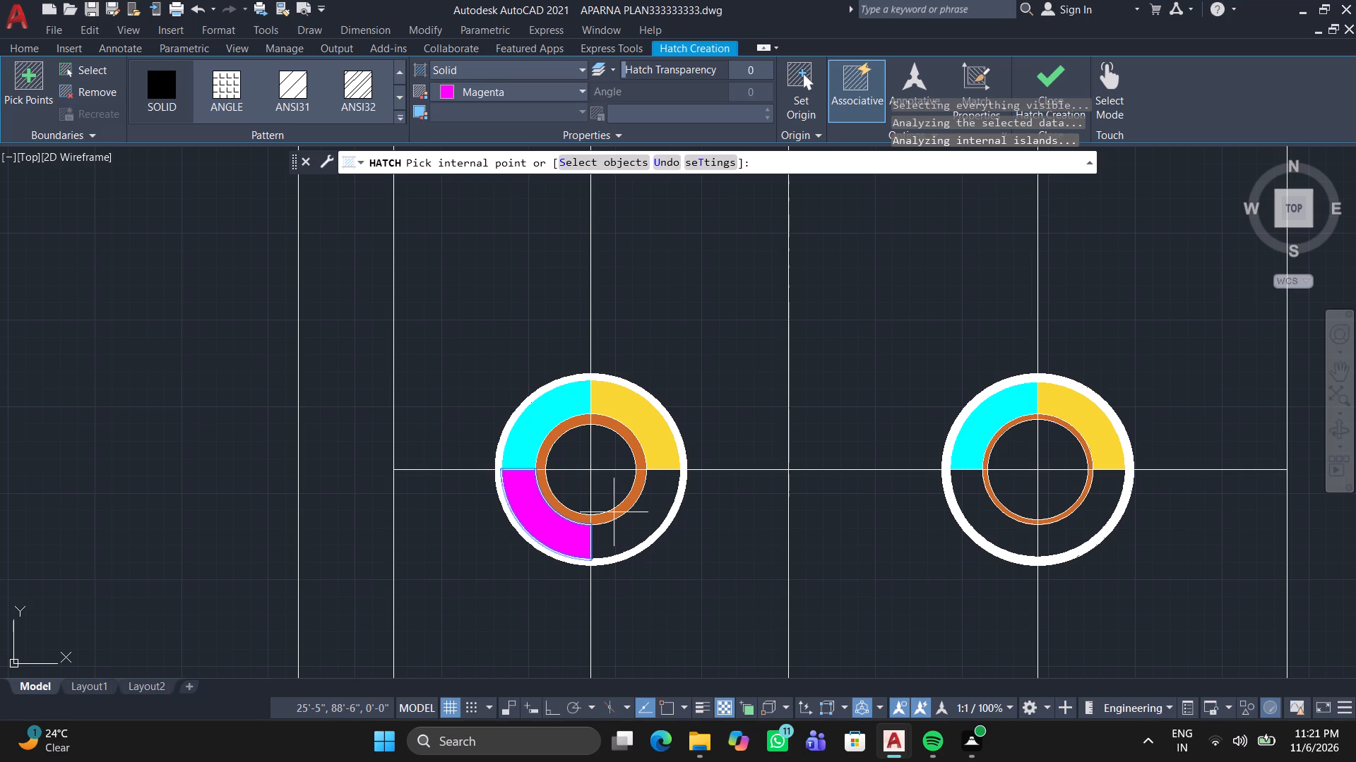
scroll(738, 482, down, 2)
middle_drag(749, 485, 691, 392)
middle_click(691, 392)
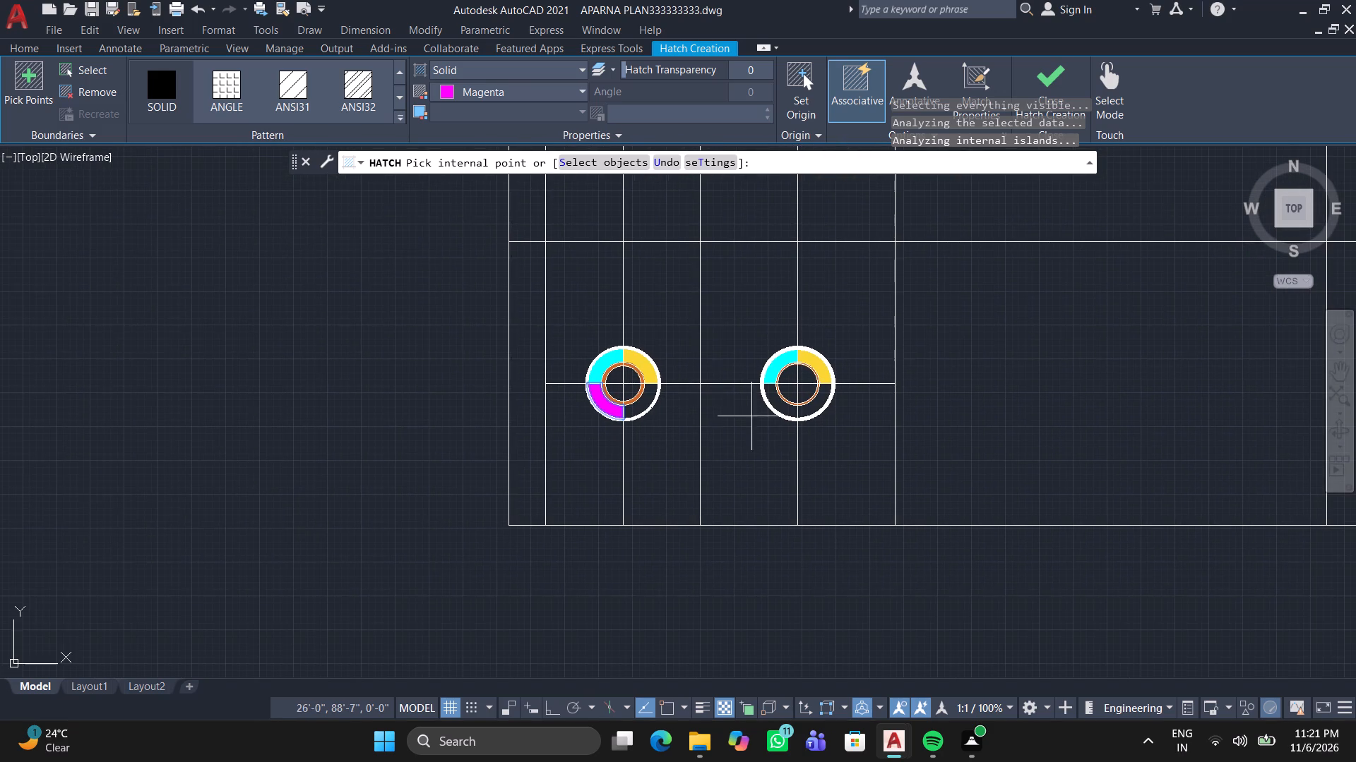
scroll(803, 406, up, 2)
click(763, 412)
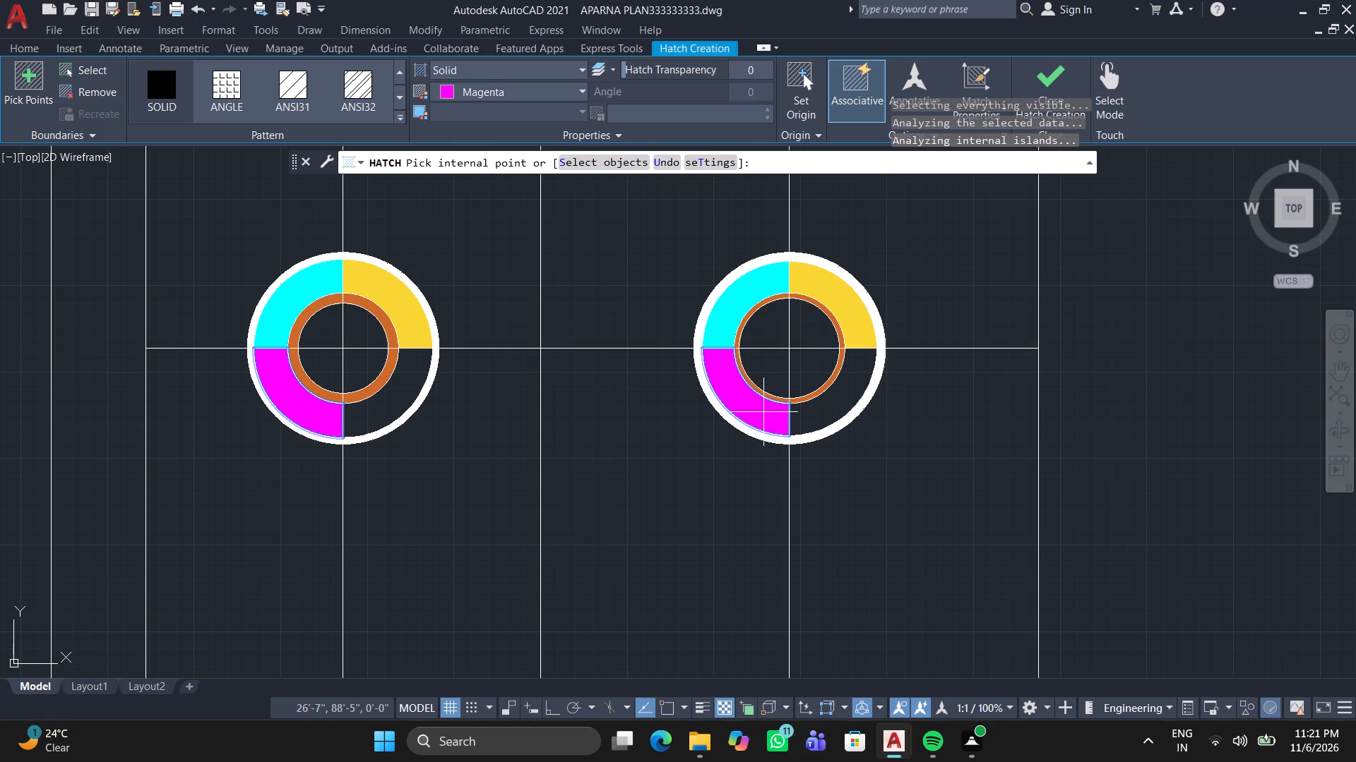
key(space)
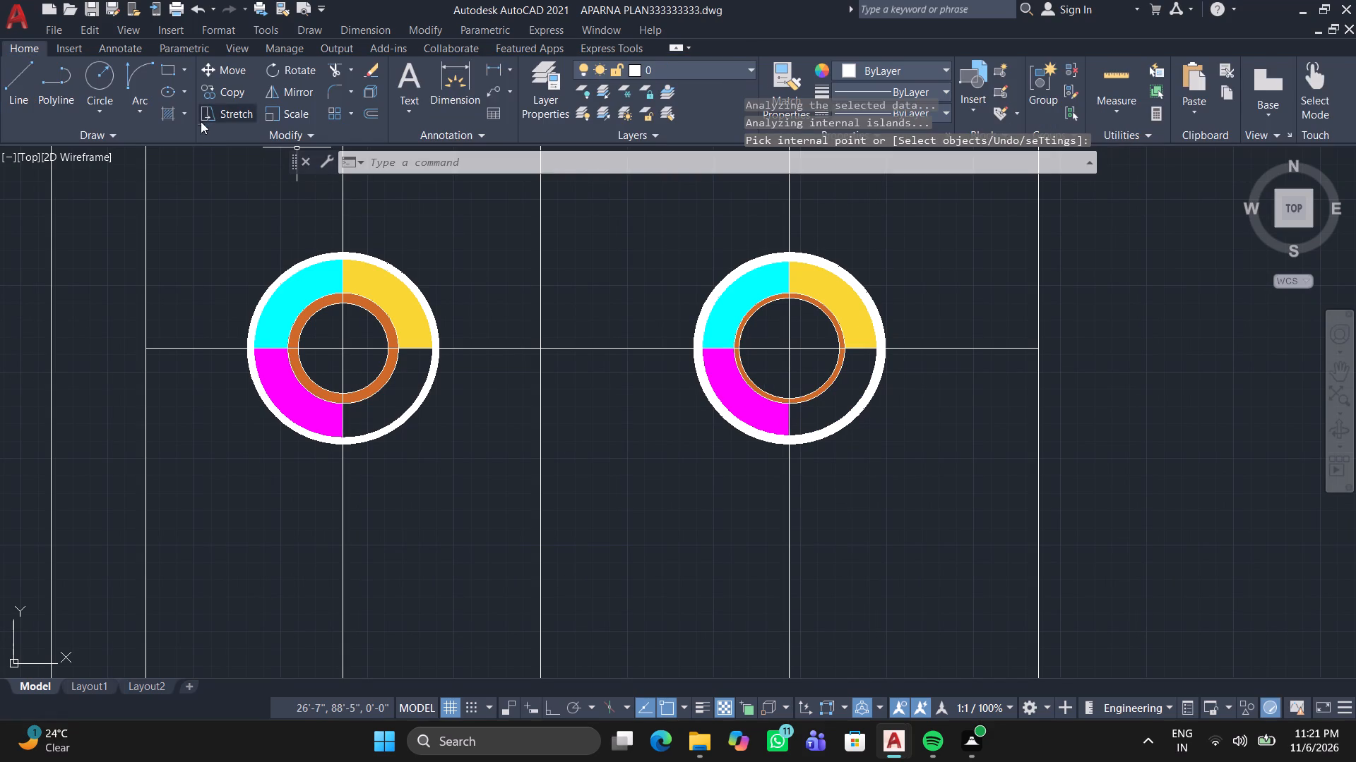
Fill the lower-right quarter between the white and orange rings at all four crossings with a solid hatch in colour 19,103,52.
click(172, 111)
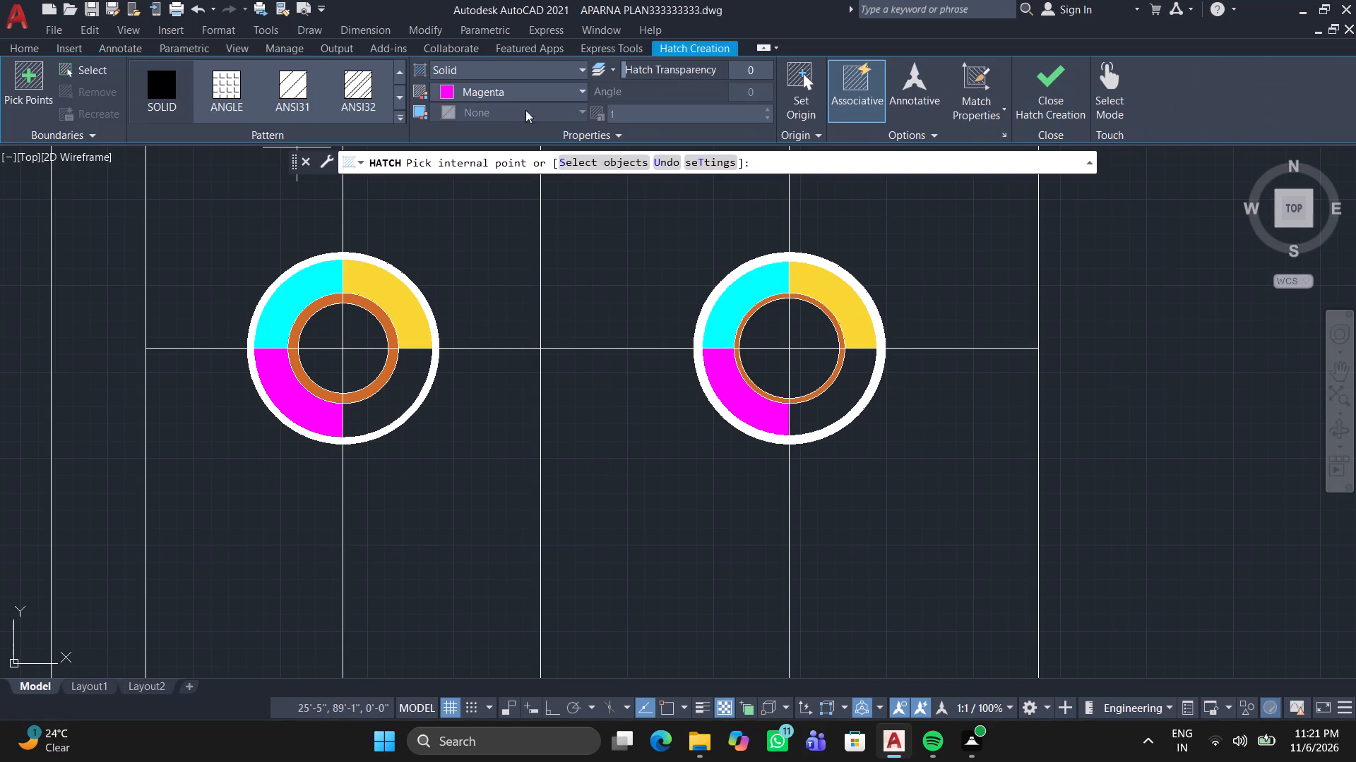
click(456, 87)
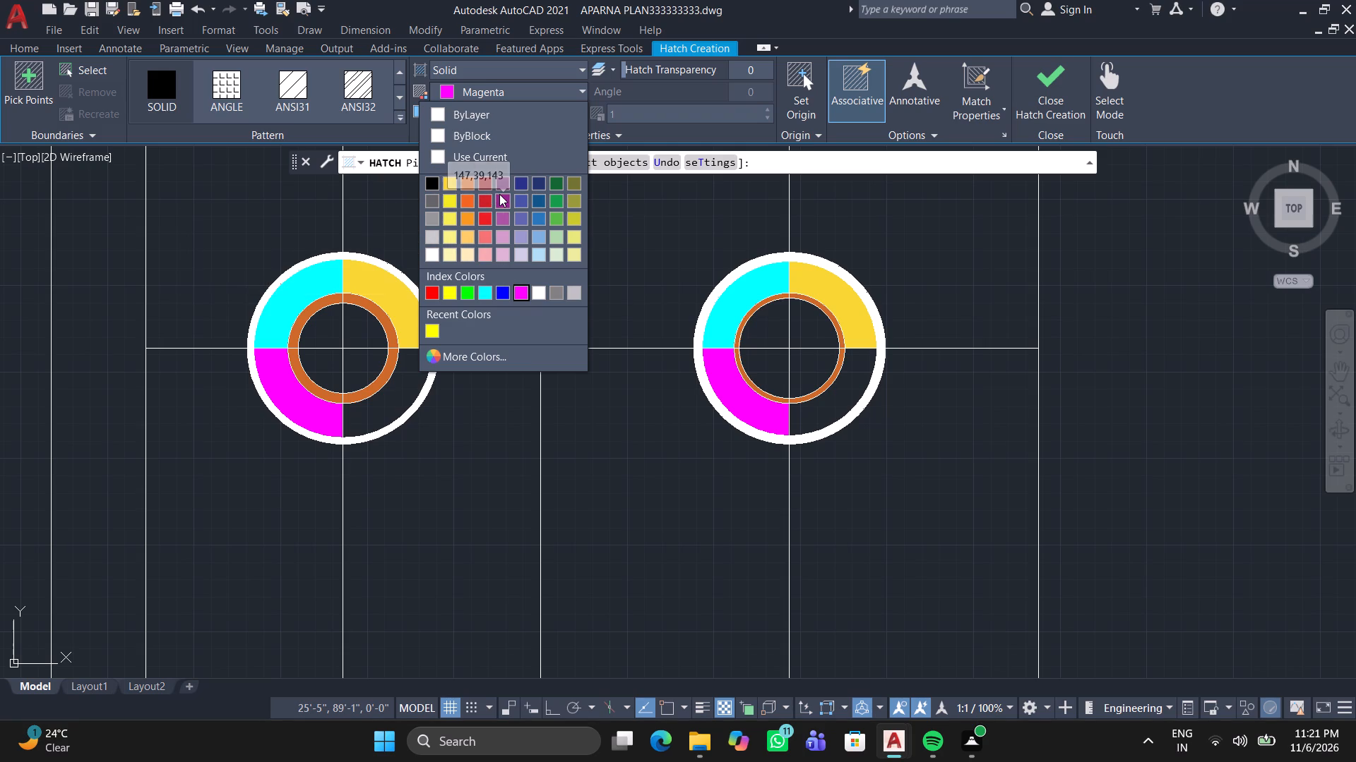
click(559, 183)
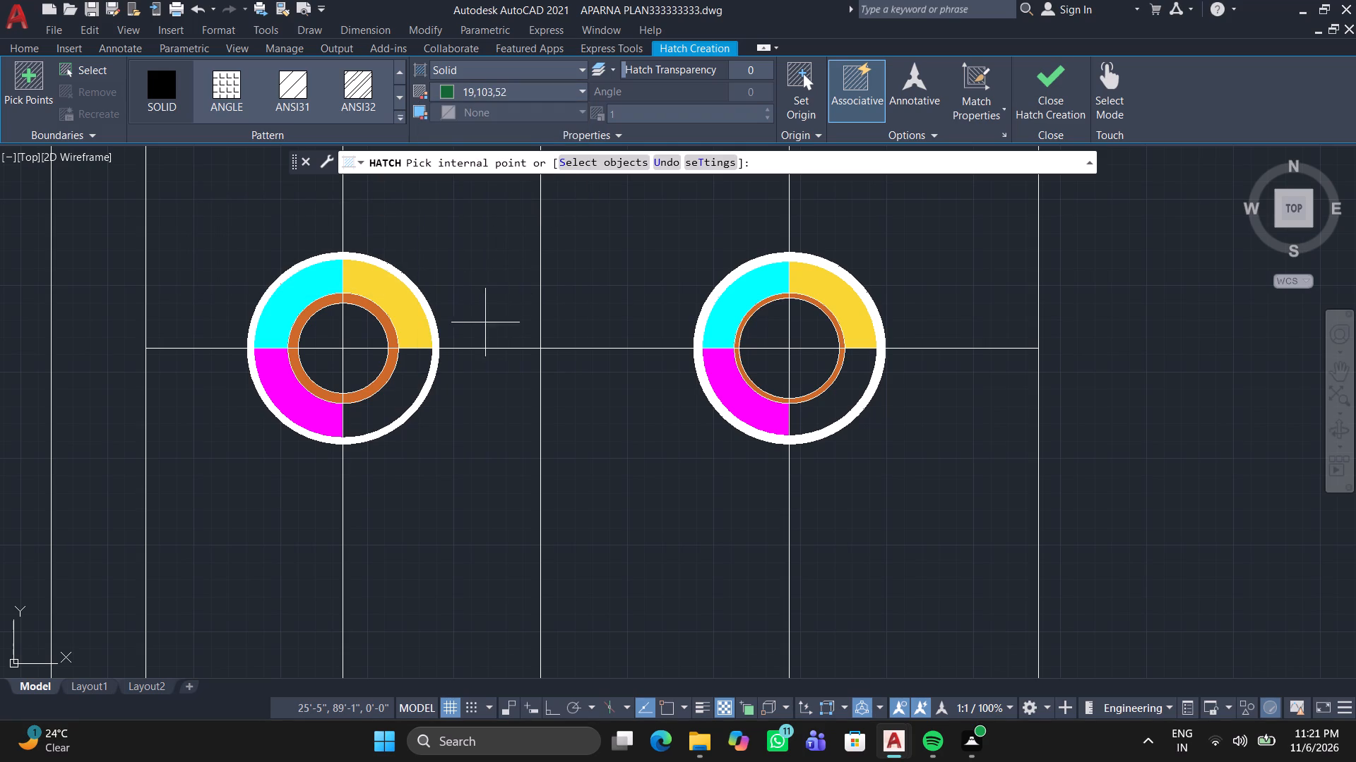
click(408, 376)
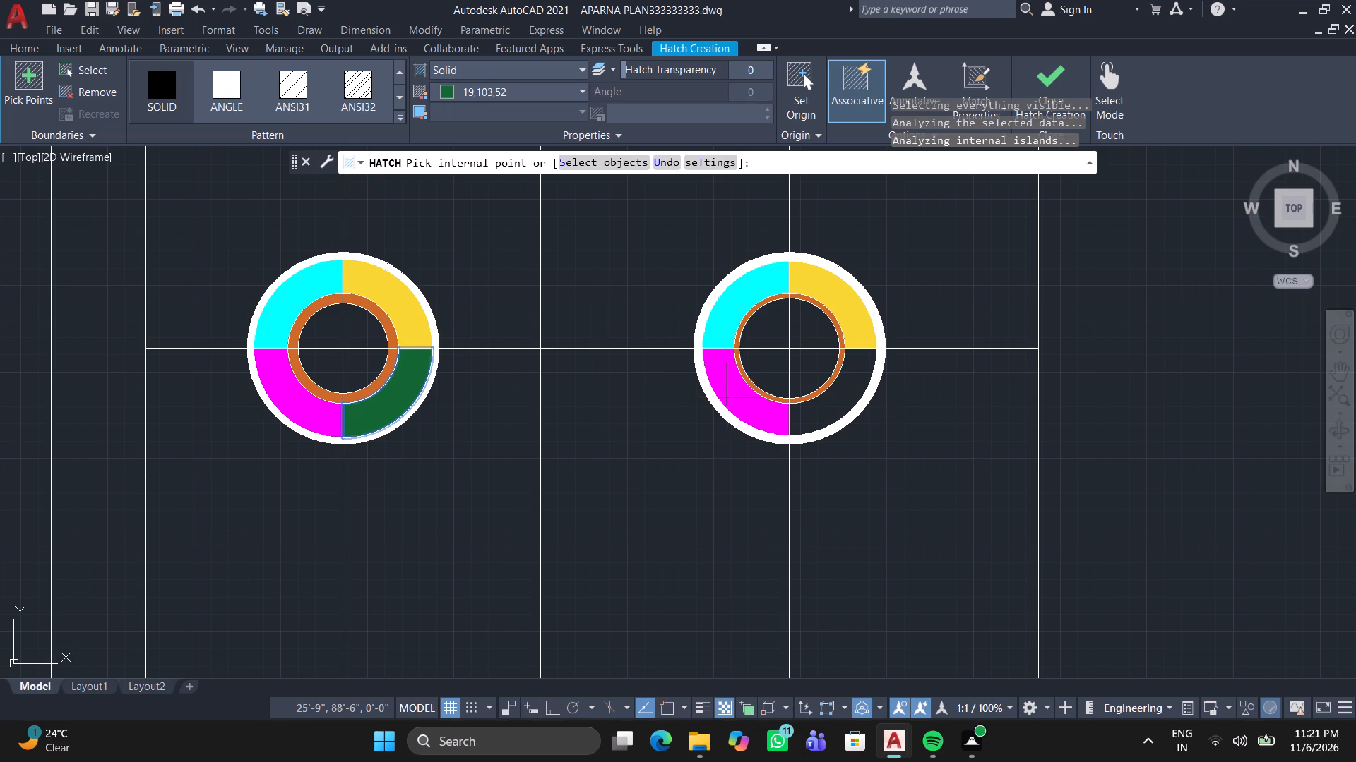
click(851, 406)
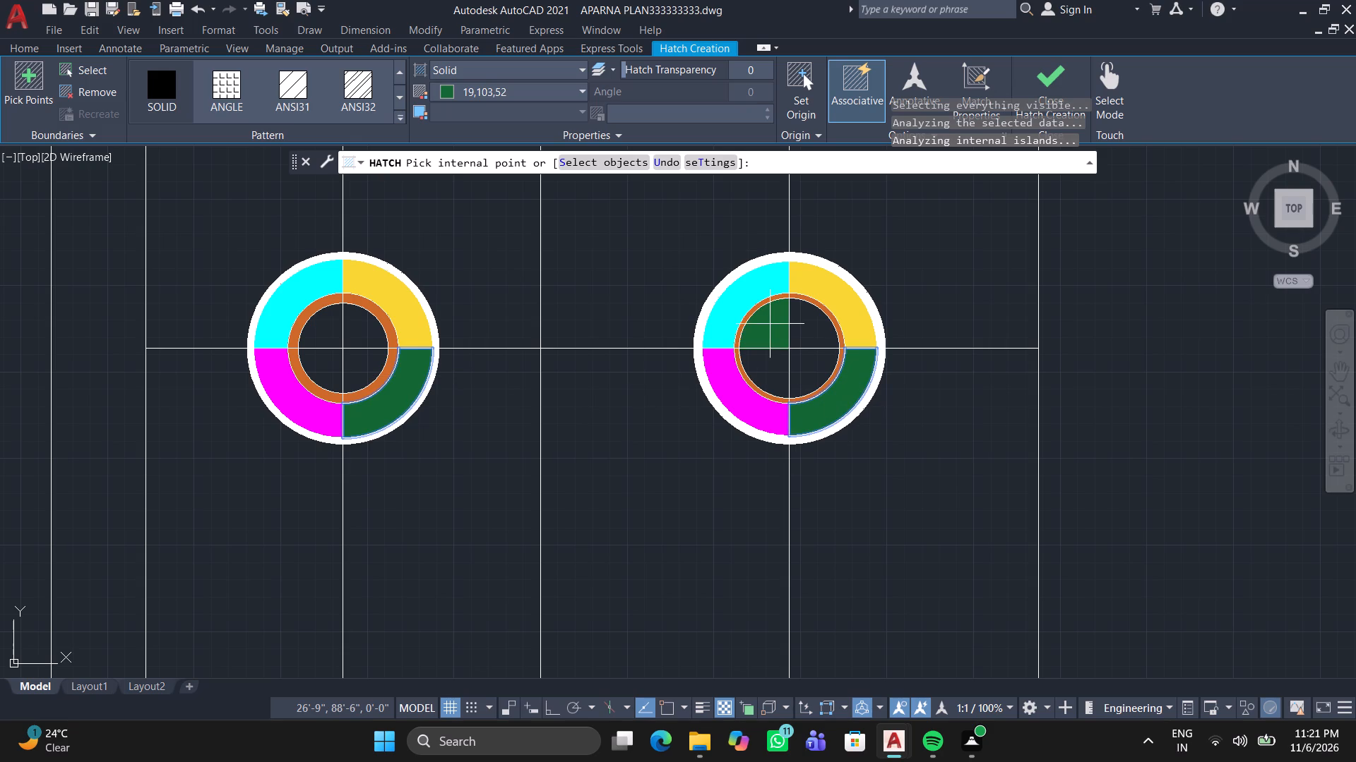
scroll(770, 322, down, 3)
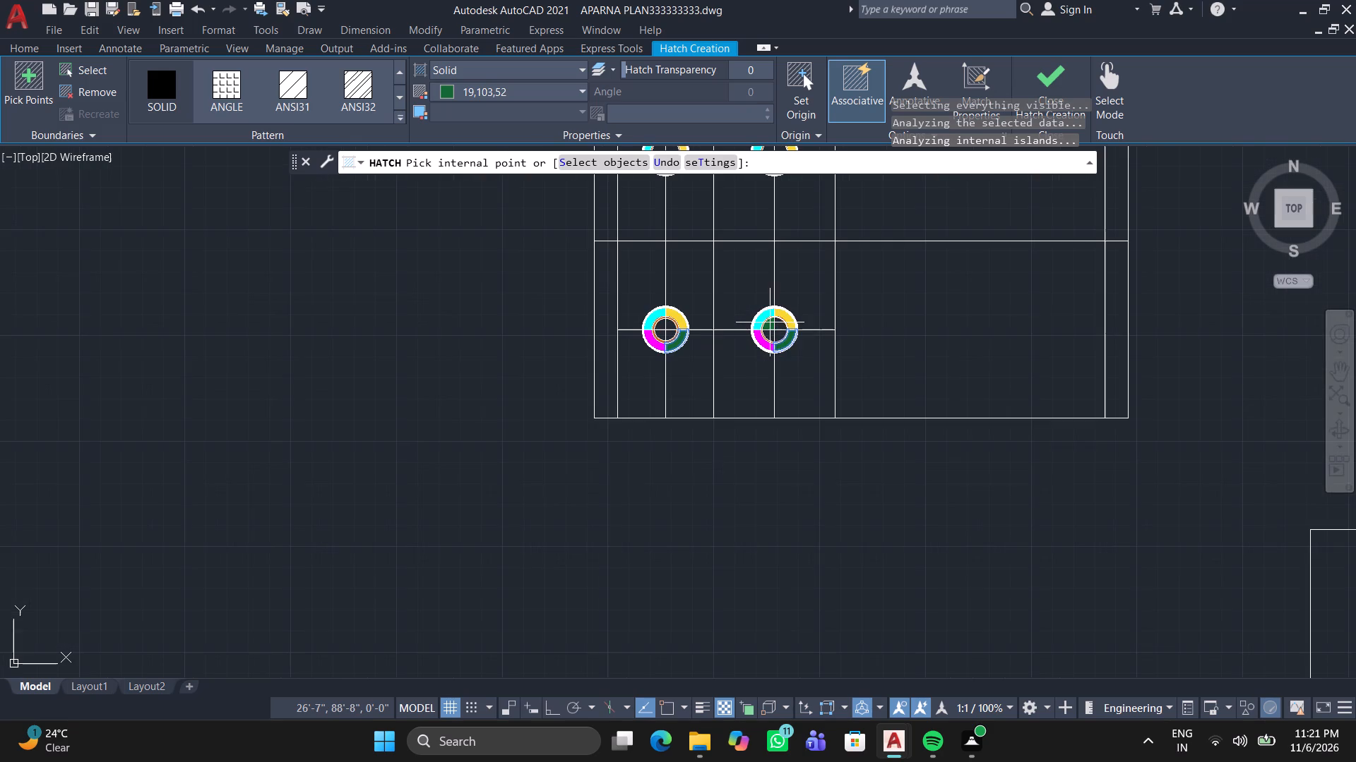
middle_drag(771, 315, 747, 495)
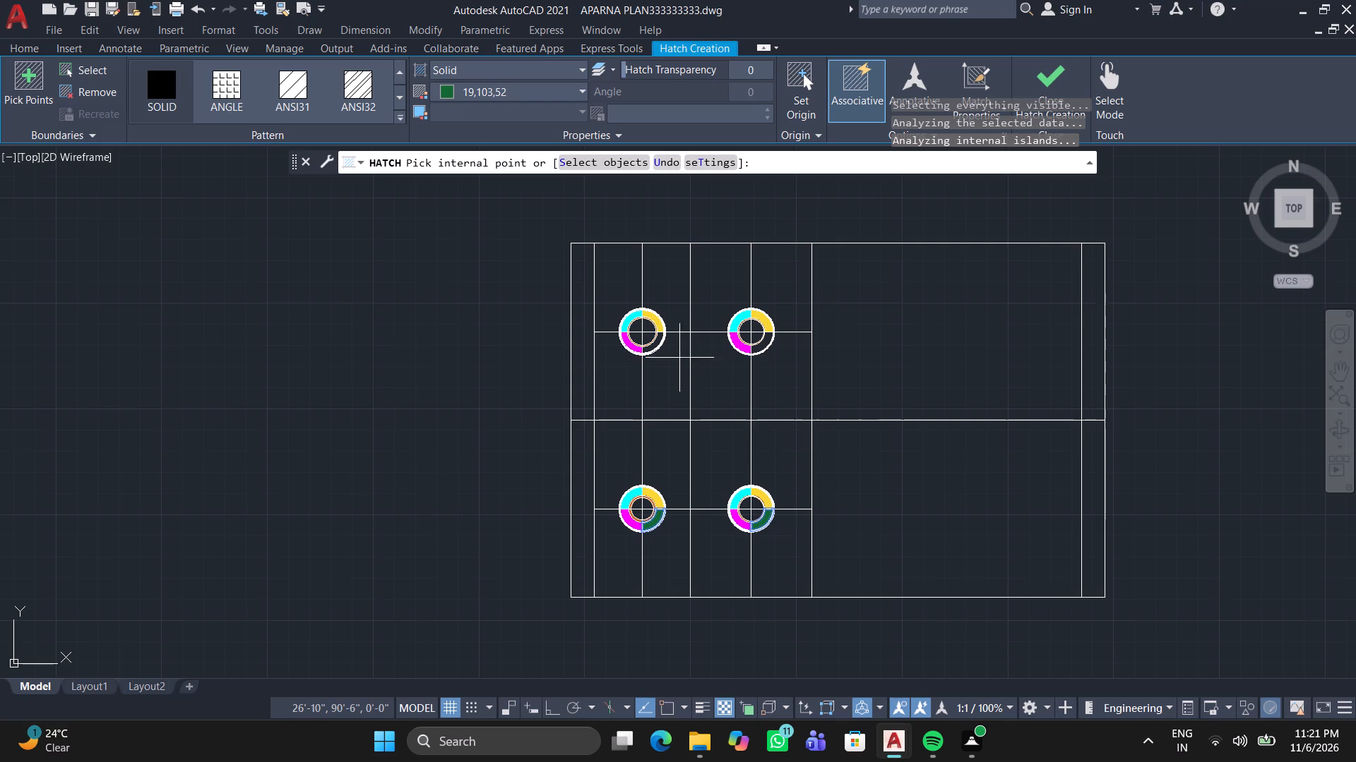
scroll(670, 337, up, 4)
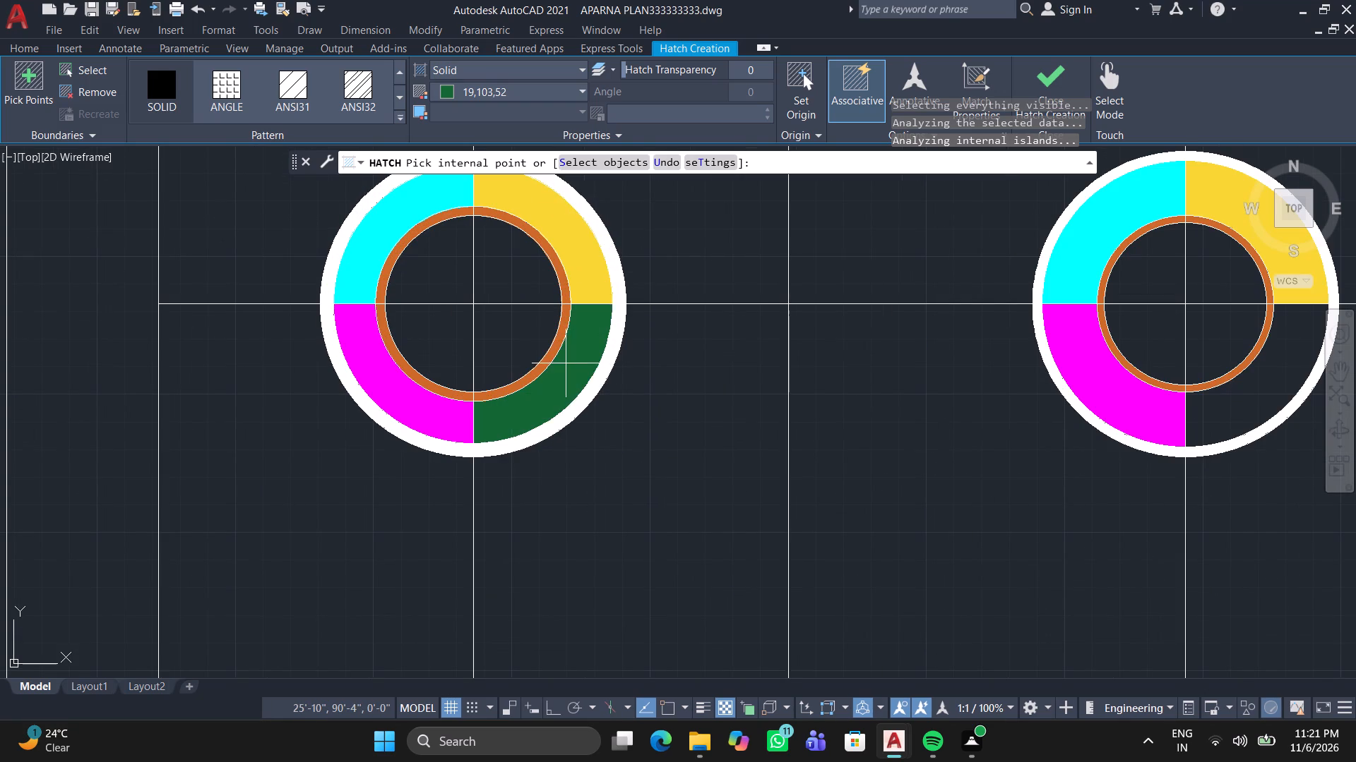
click(566, 363)
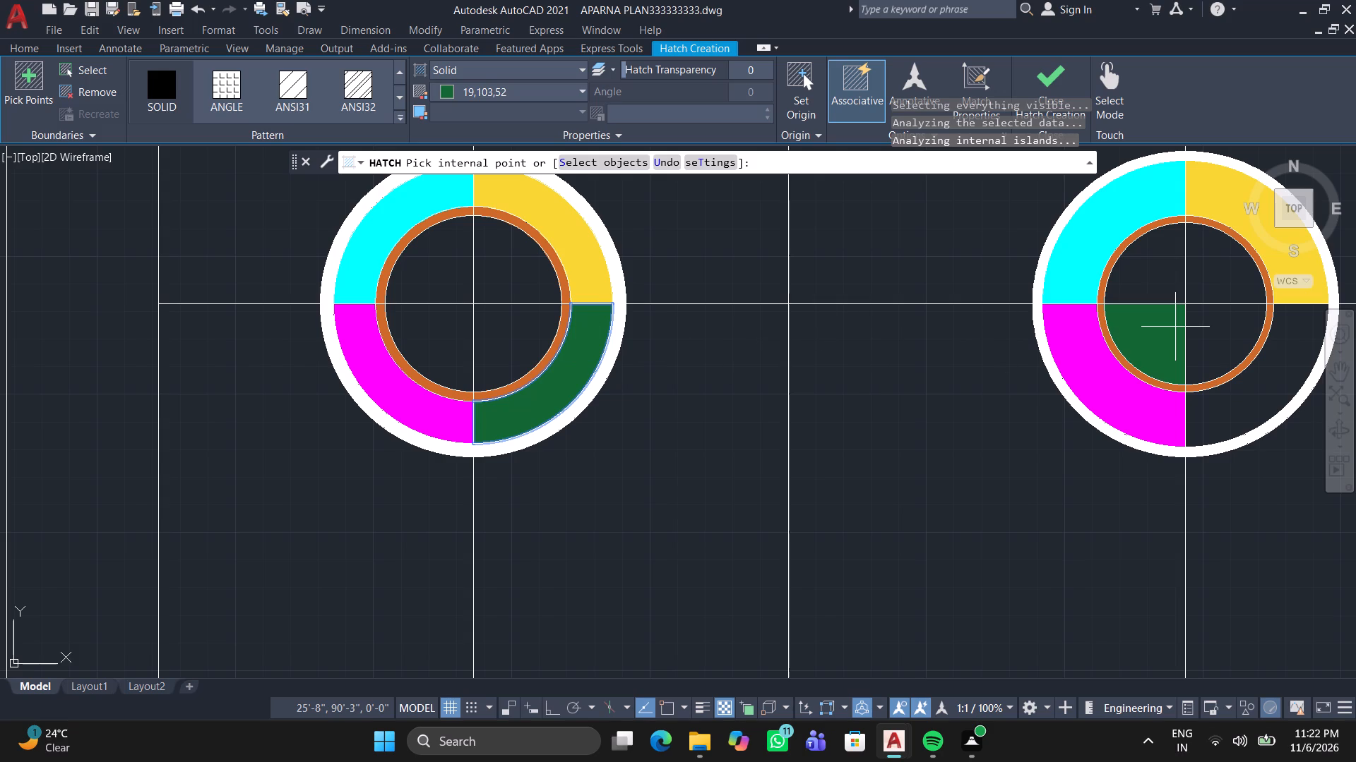
key(space)
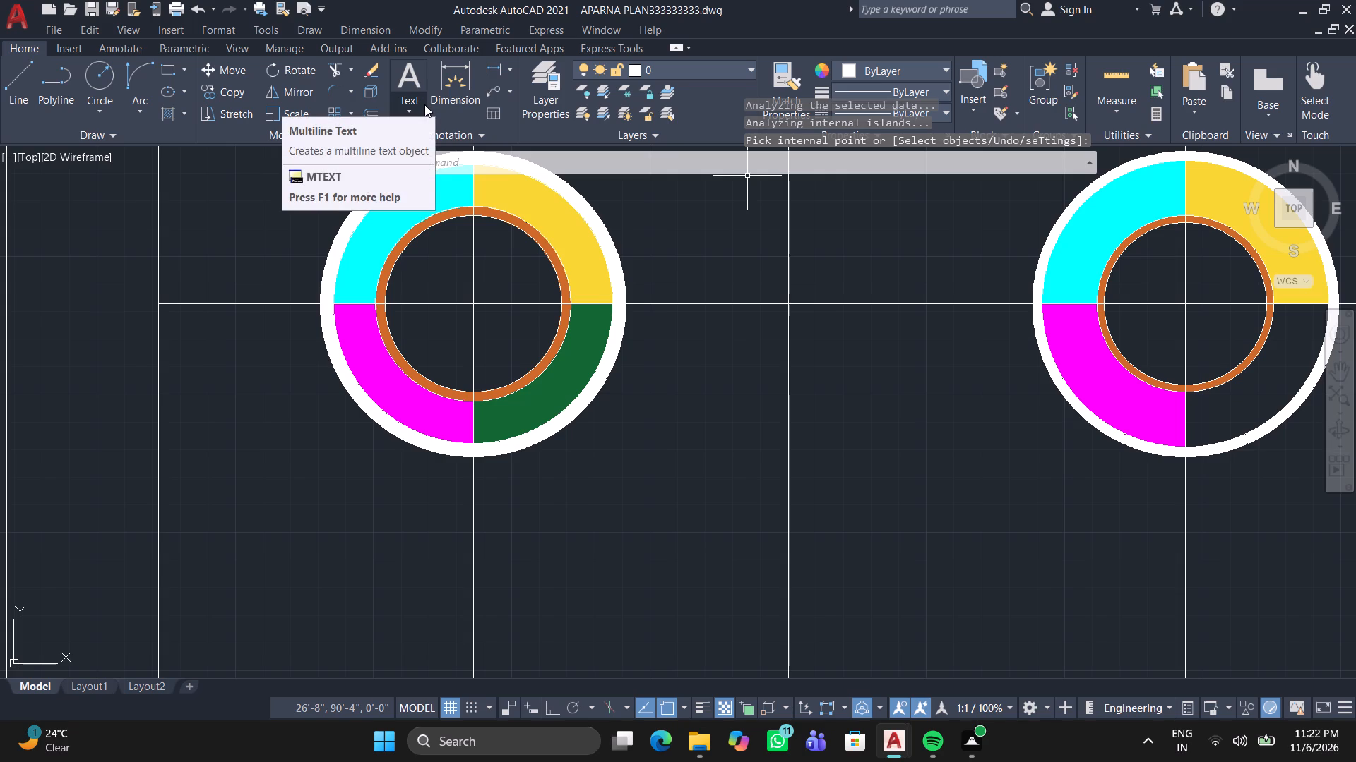
key(space)
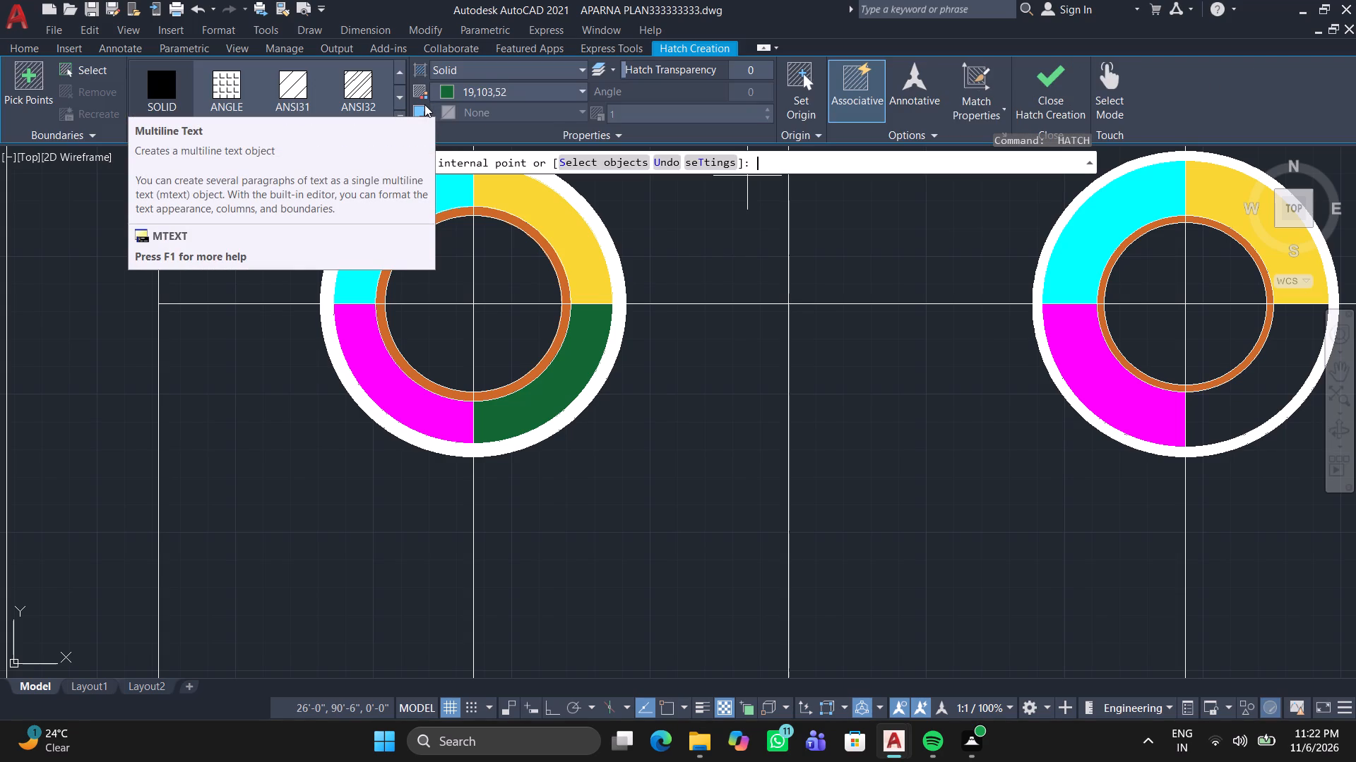
scroll(877, 282, down, 1)
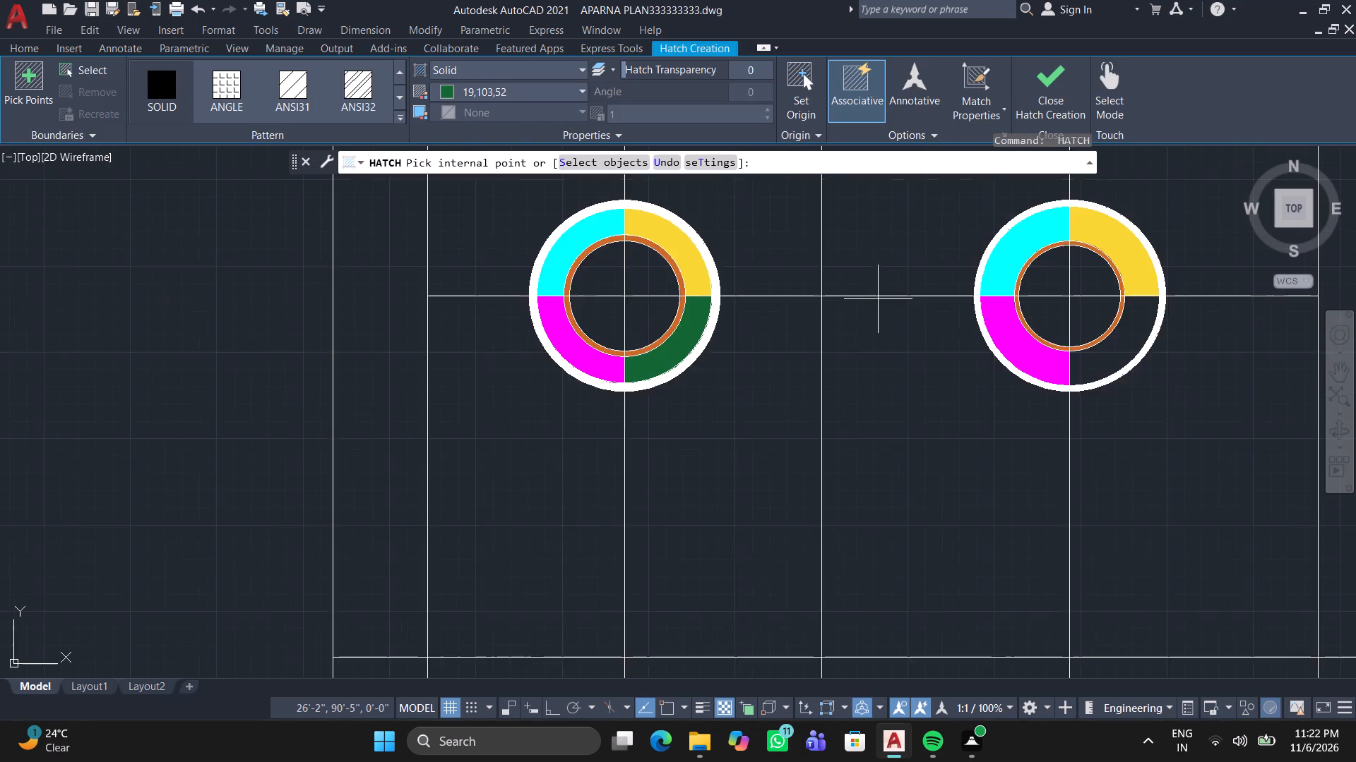
scroll(878, 299, down, 1)
middle_drag(871, 300, 442, 277)
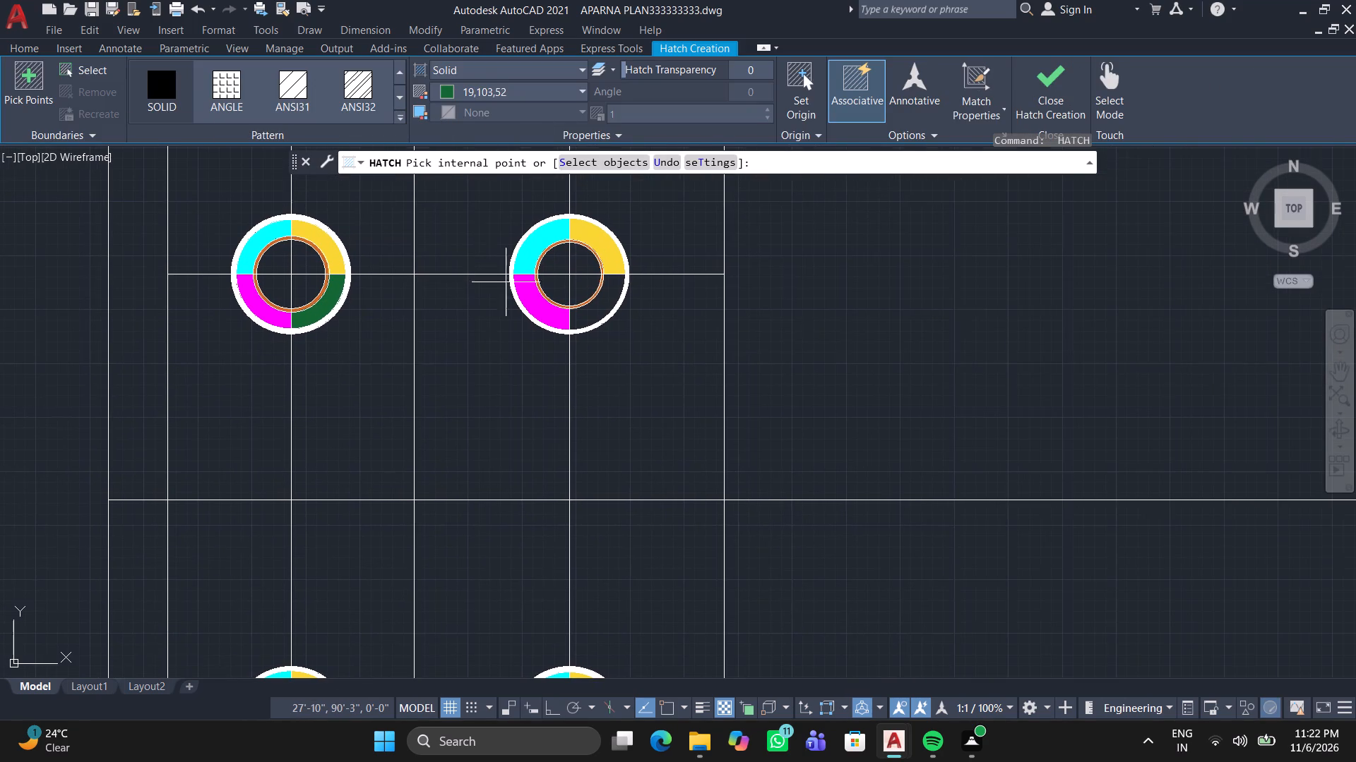
click(612, 301)
key(space)
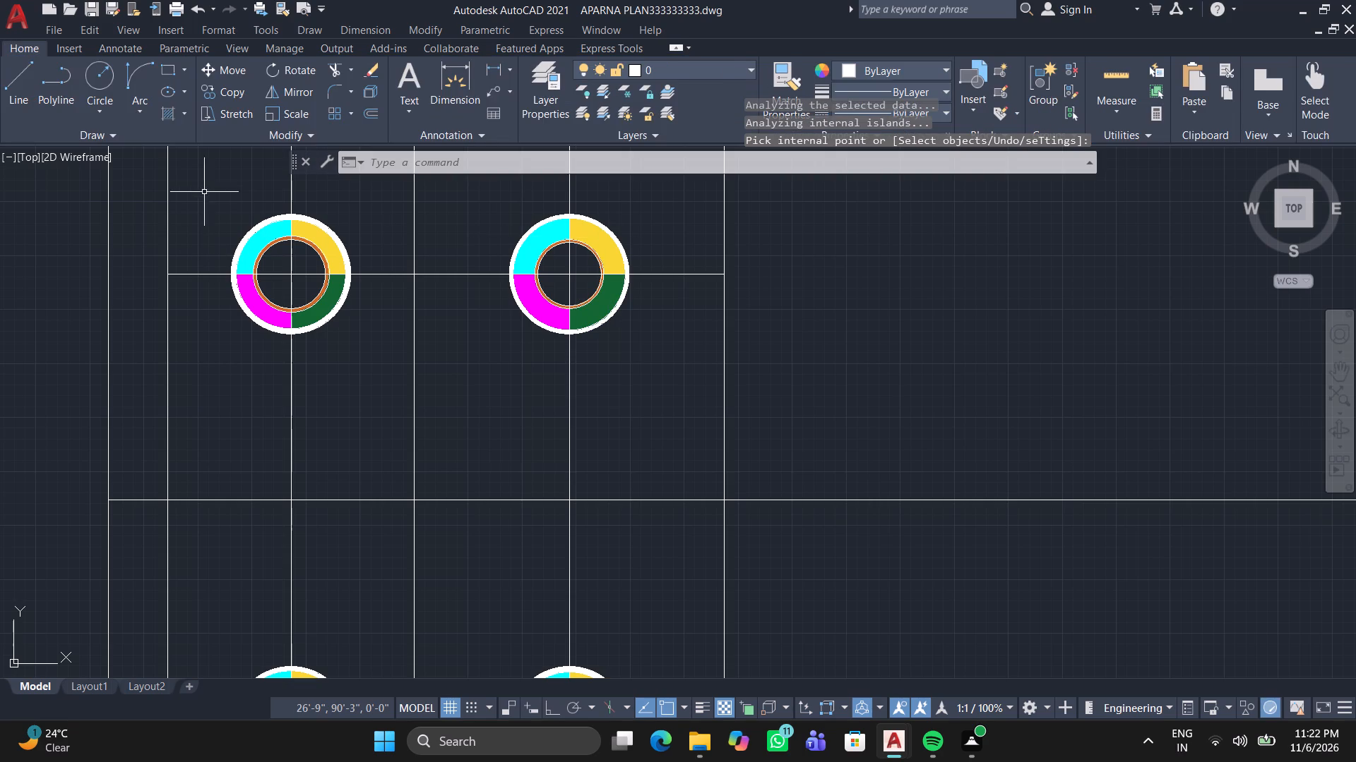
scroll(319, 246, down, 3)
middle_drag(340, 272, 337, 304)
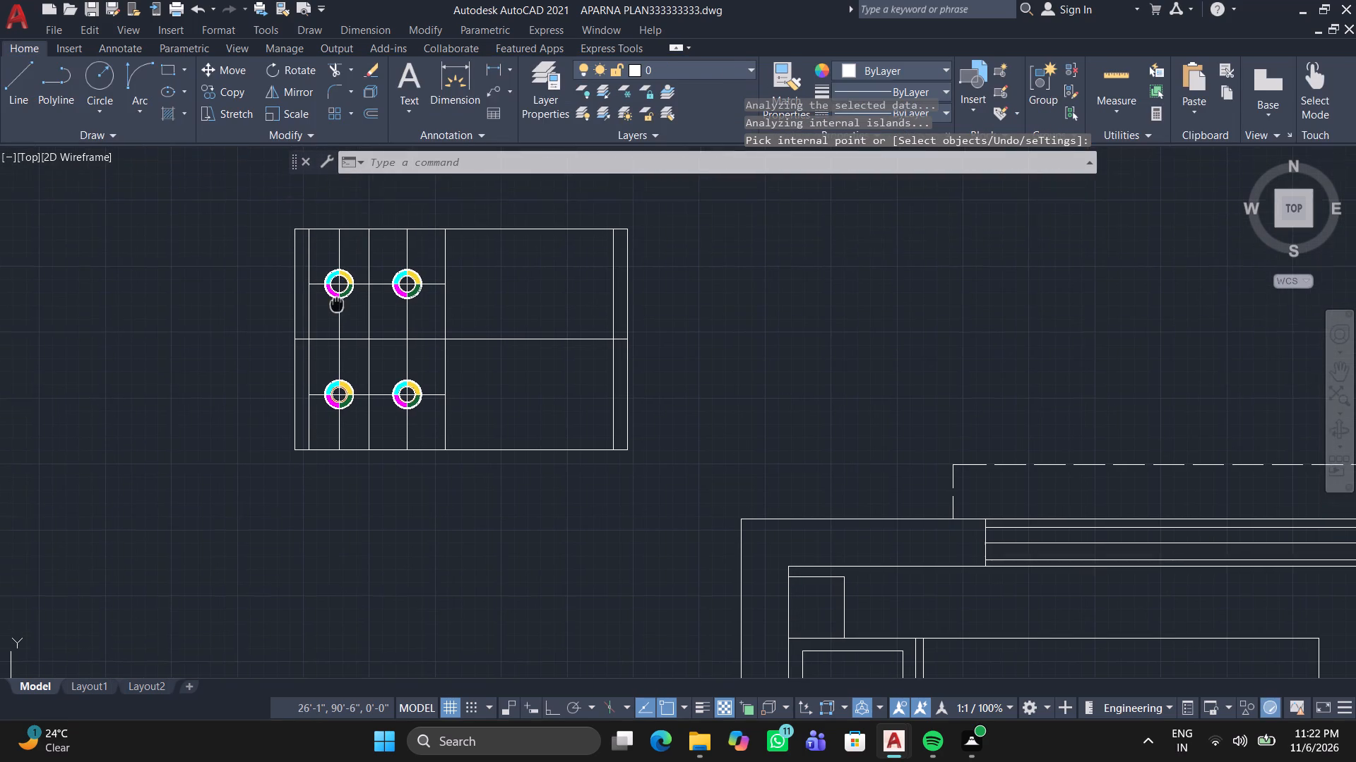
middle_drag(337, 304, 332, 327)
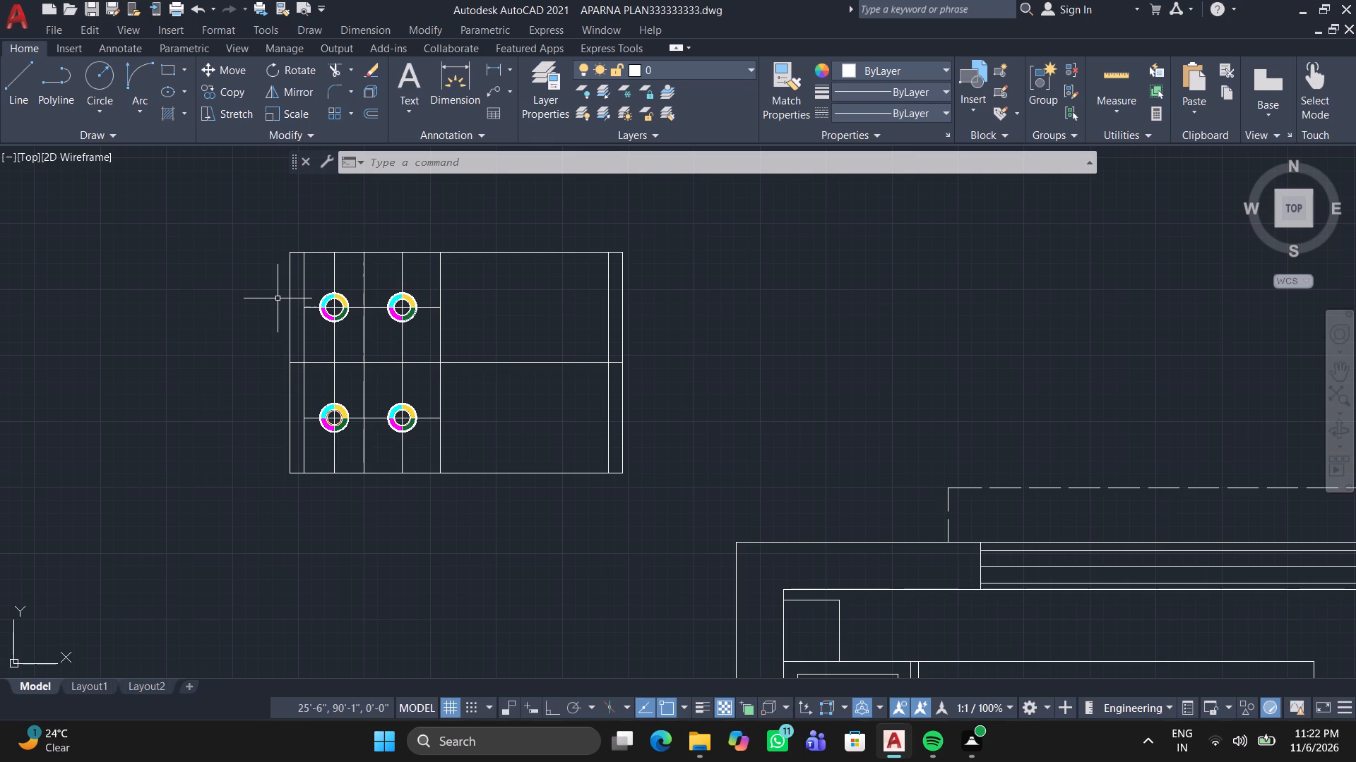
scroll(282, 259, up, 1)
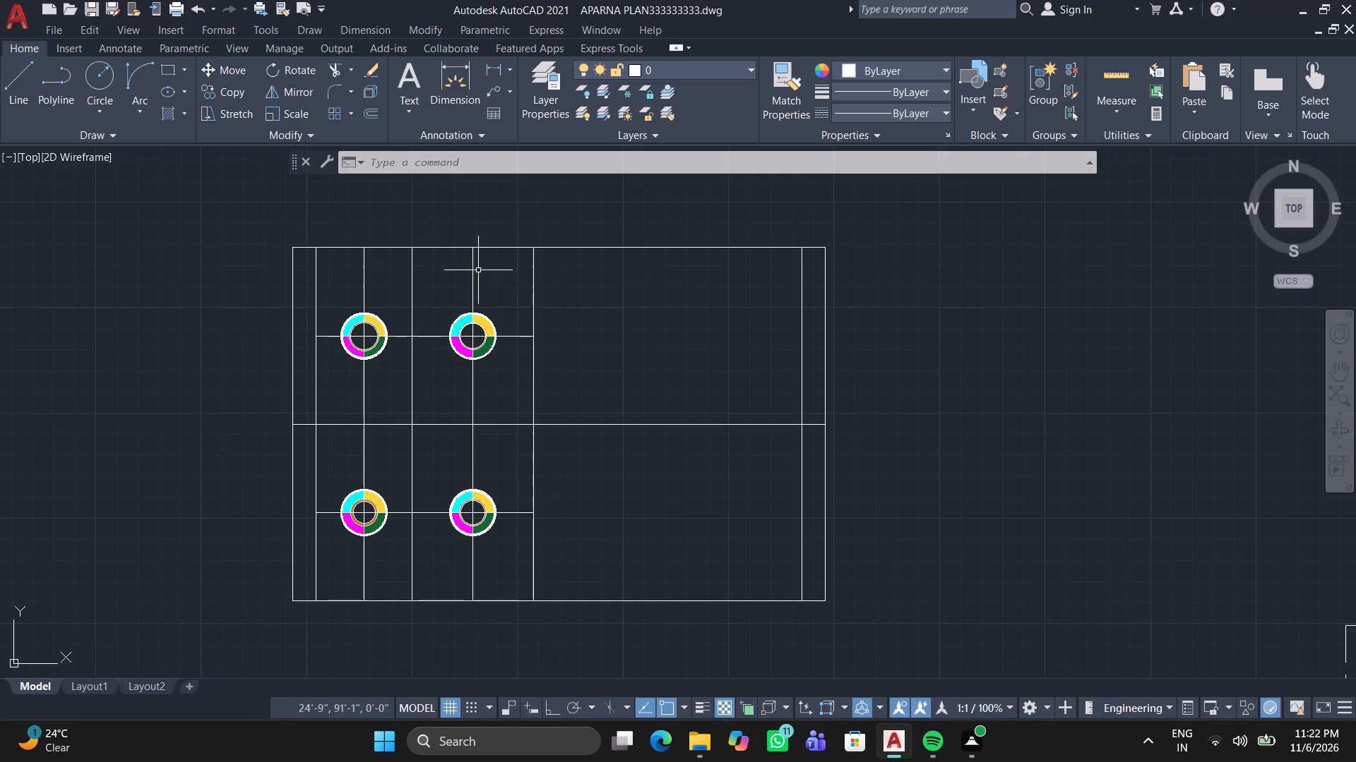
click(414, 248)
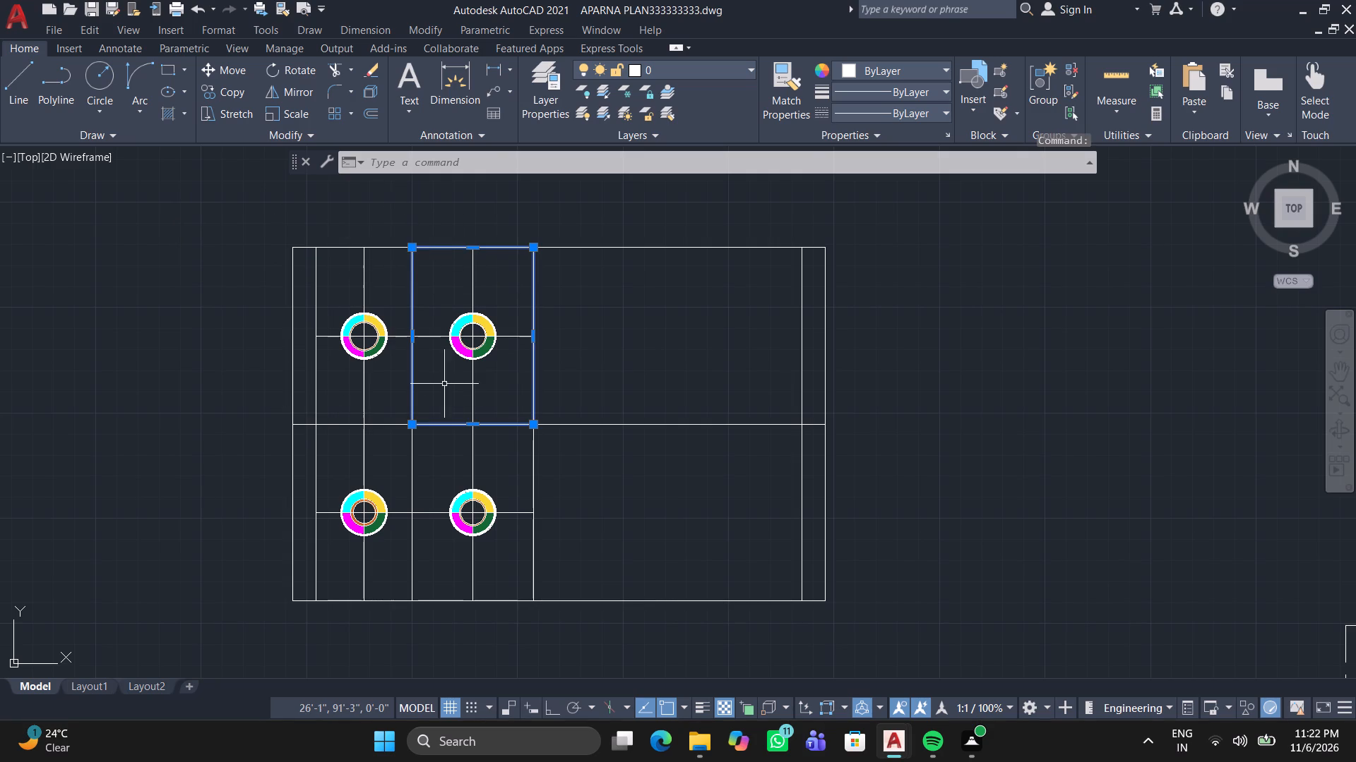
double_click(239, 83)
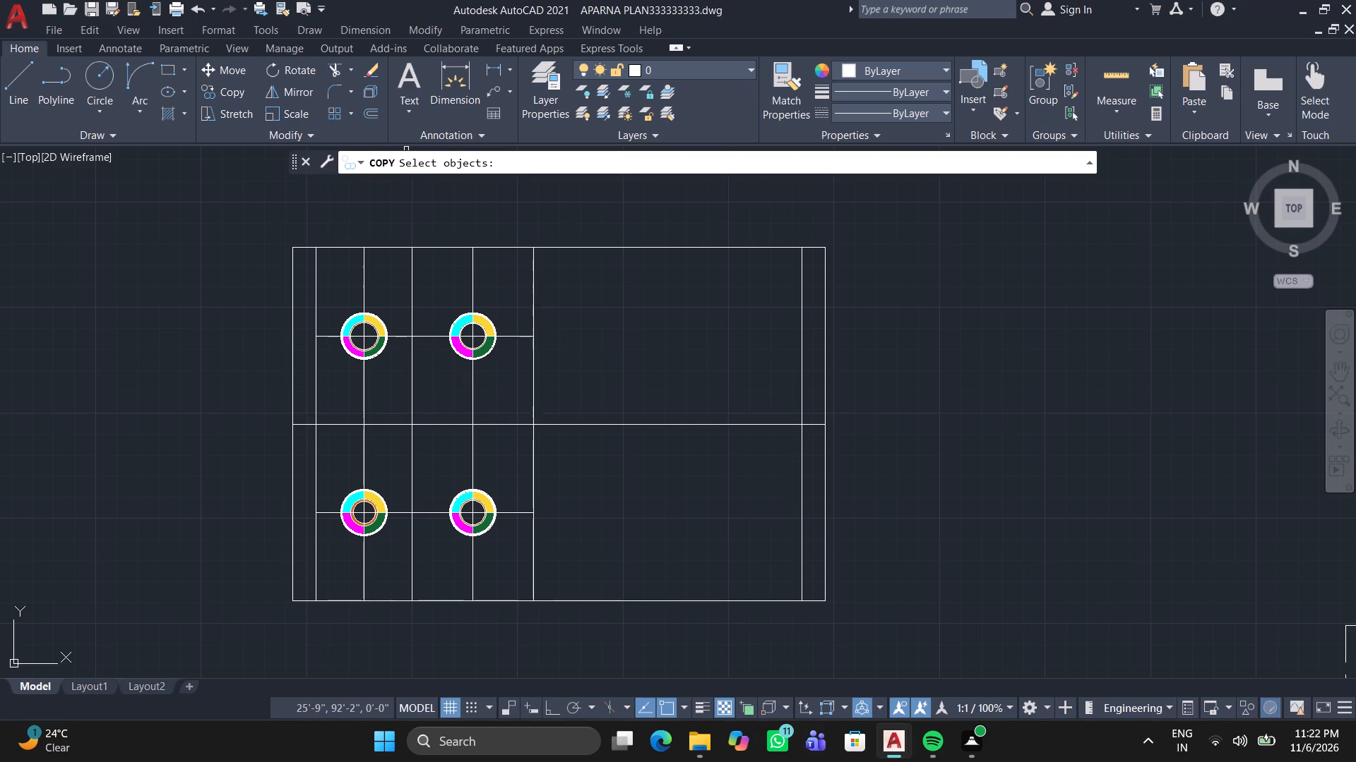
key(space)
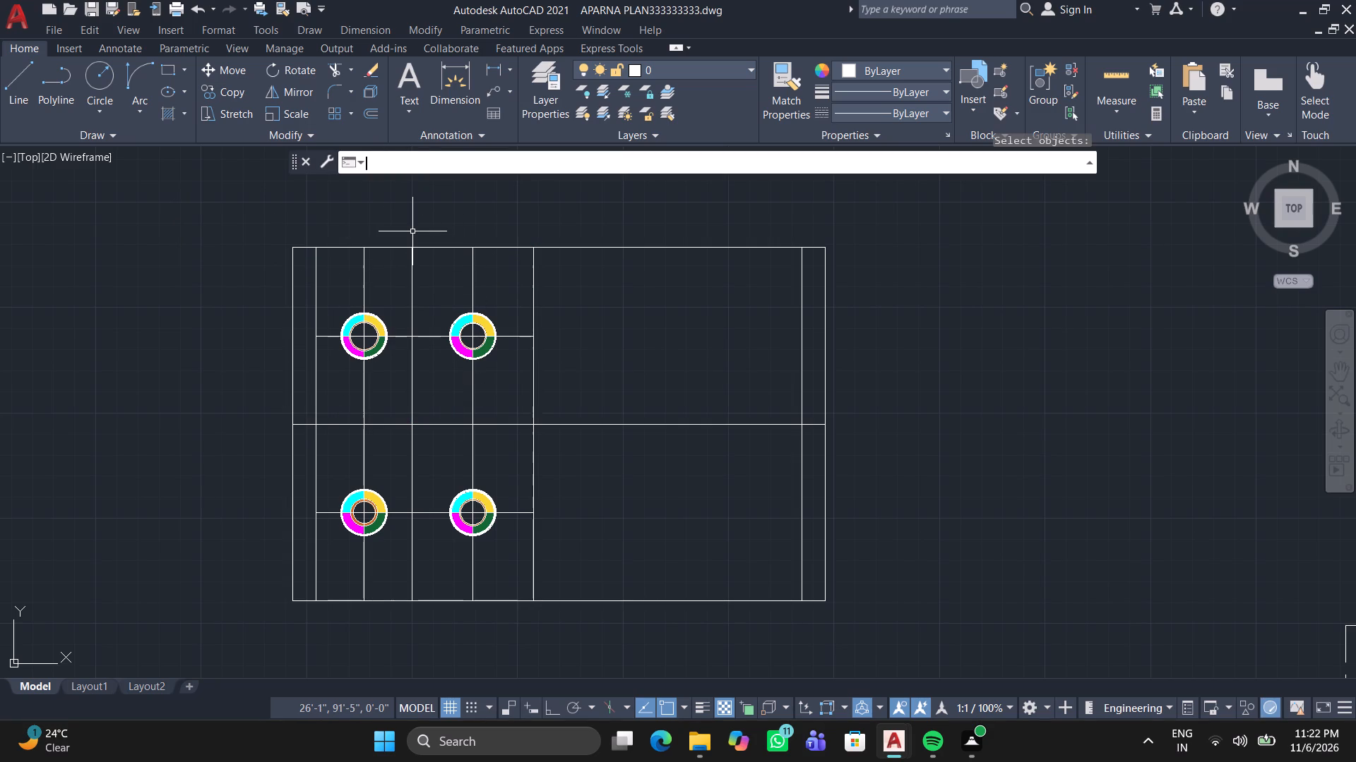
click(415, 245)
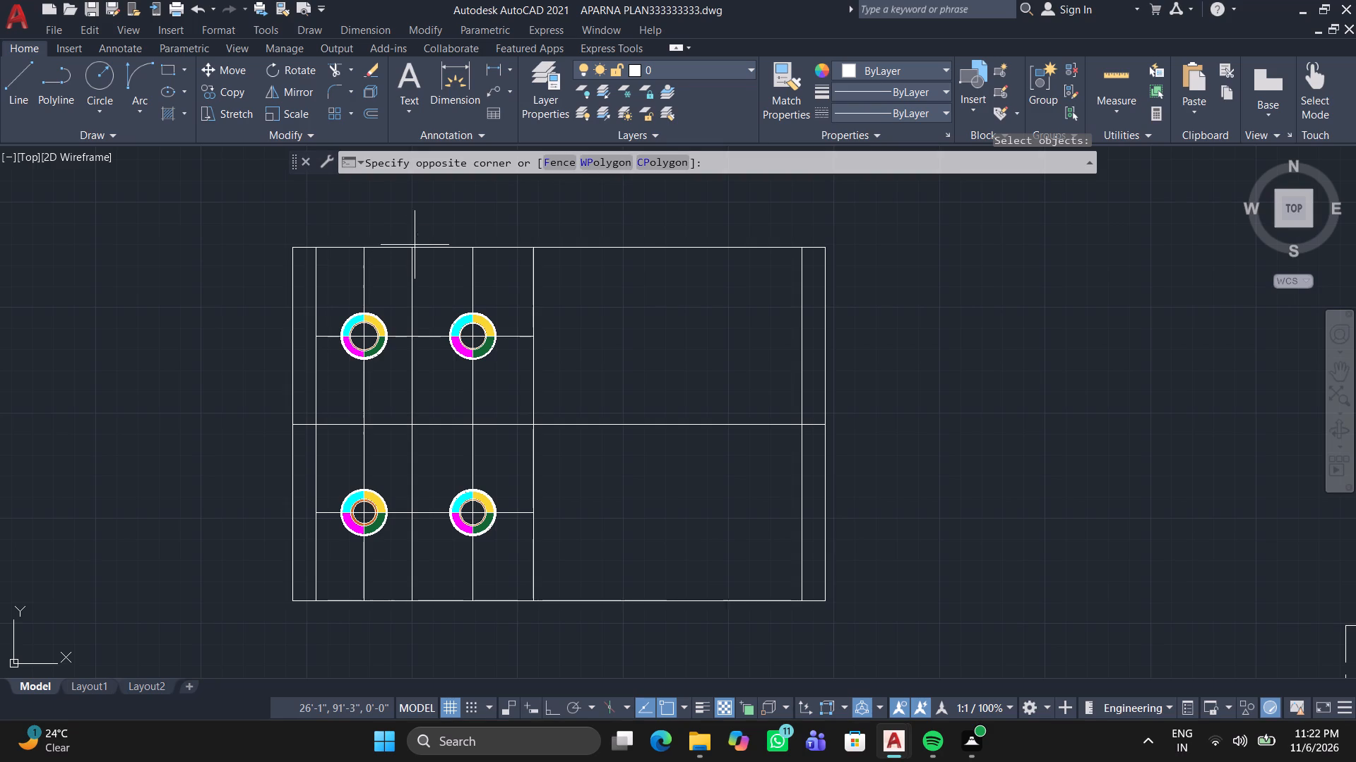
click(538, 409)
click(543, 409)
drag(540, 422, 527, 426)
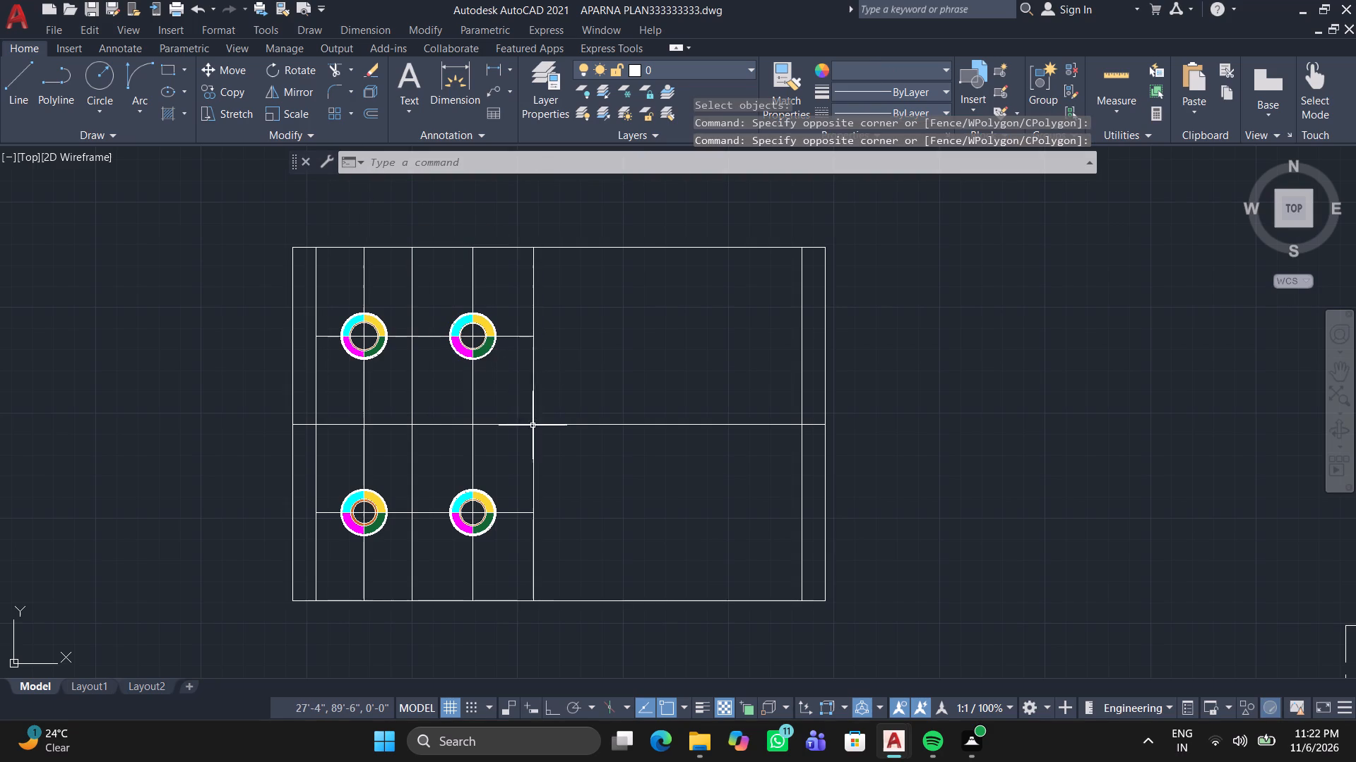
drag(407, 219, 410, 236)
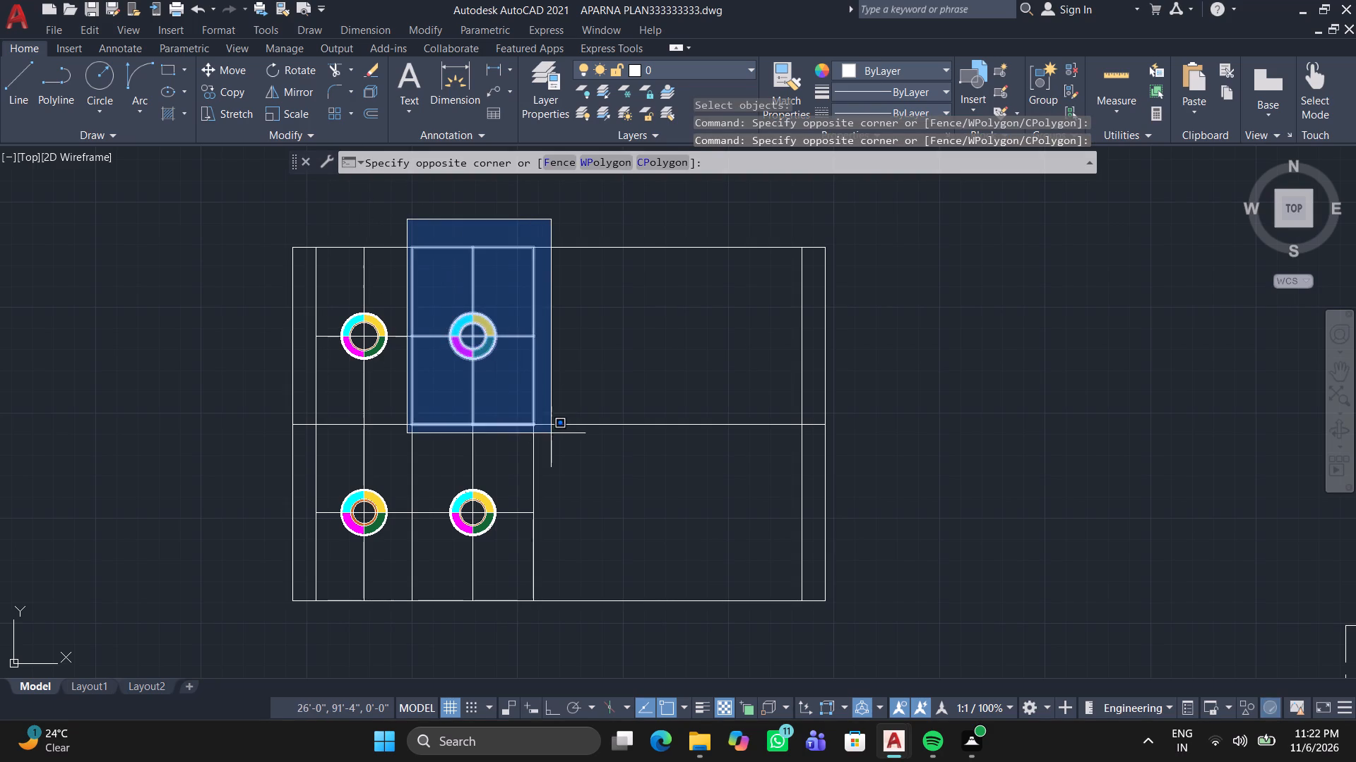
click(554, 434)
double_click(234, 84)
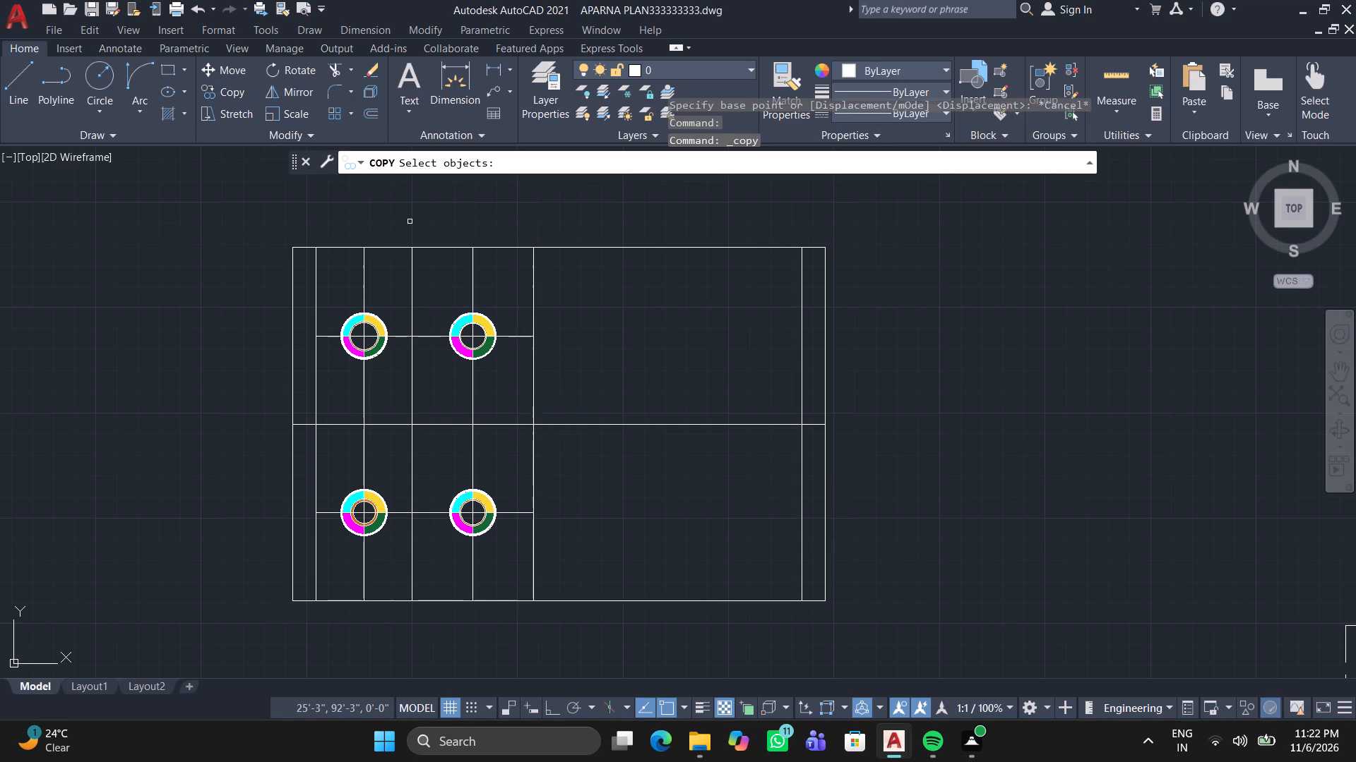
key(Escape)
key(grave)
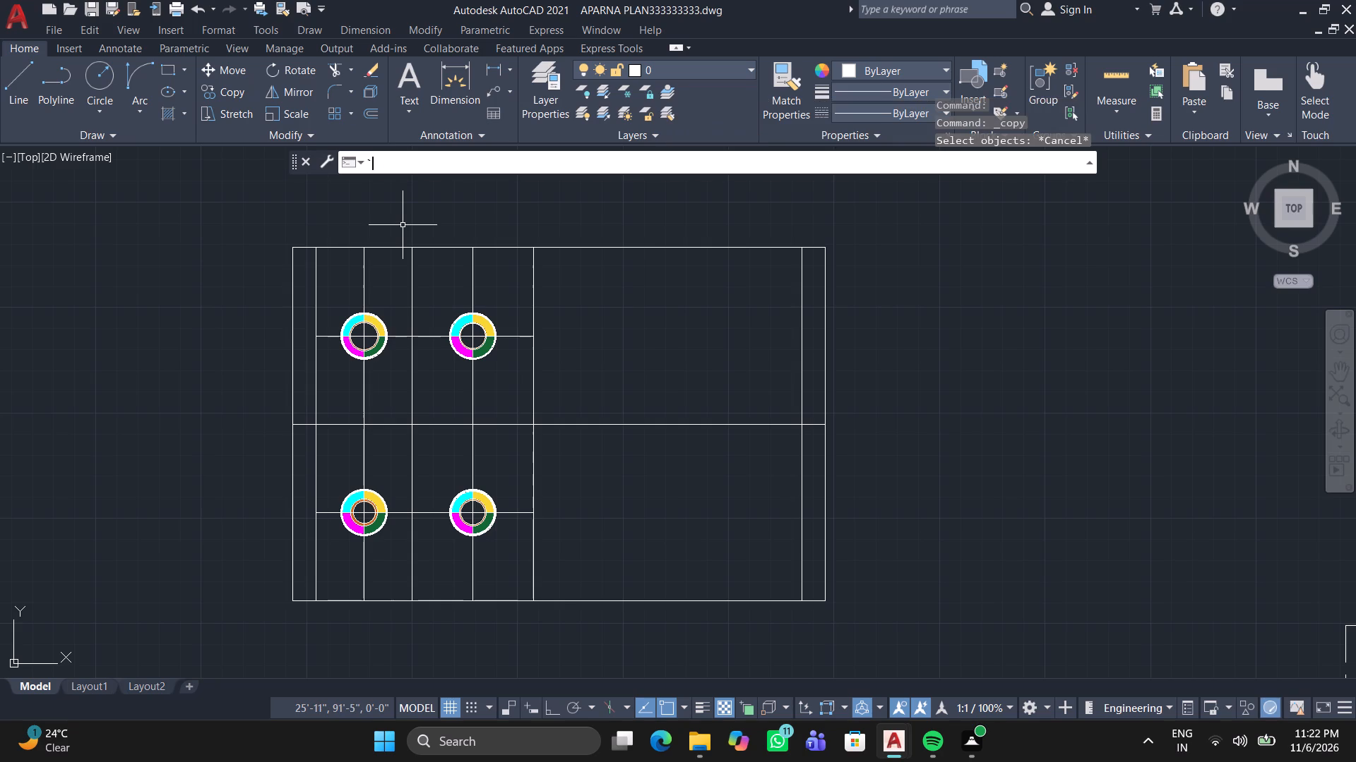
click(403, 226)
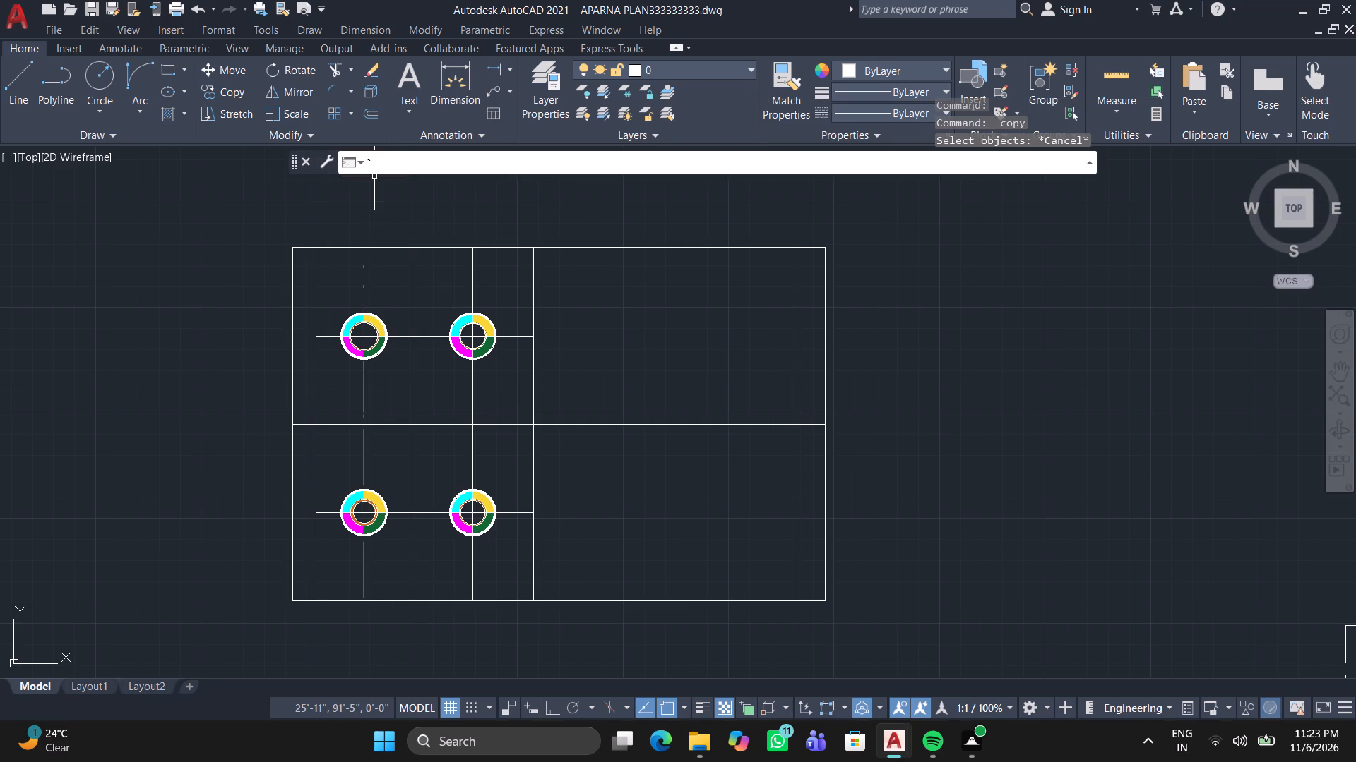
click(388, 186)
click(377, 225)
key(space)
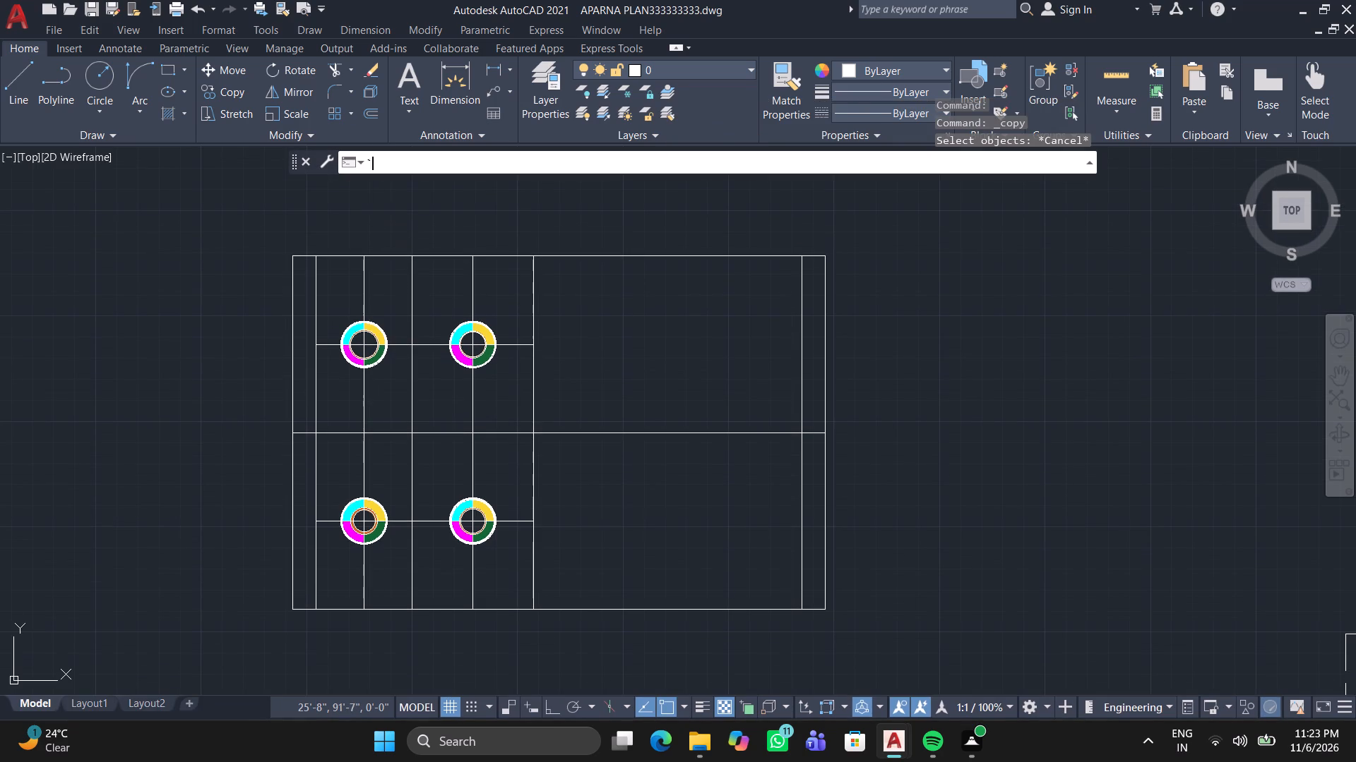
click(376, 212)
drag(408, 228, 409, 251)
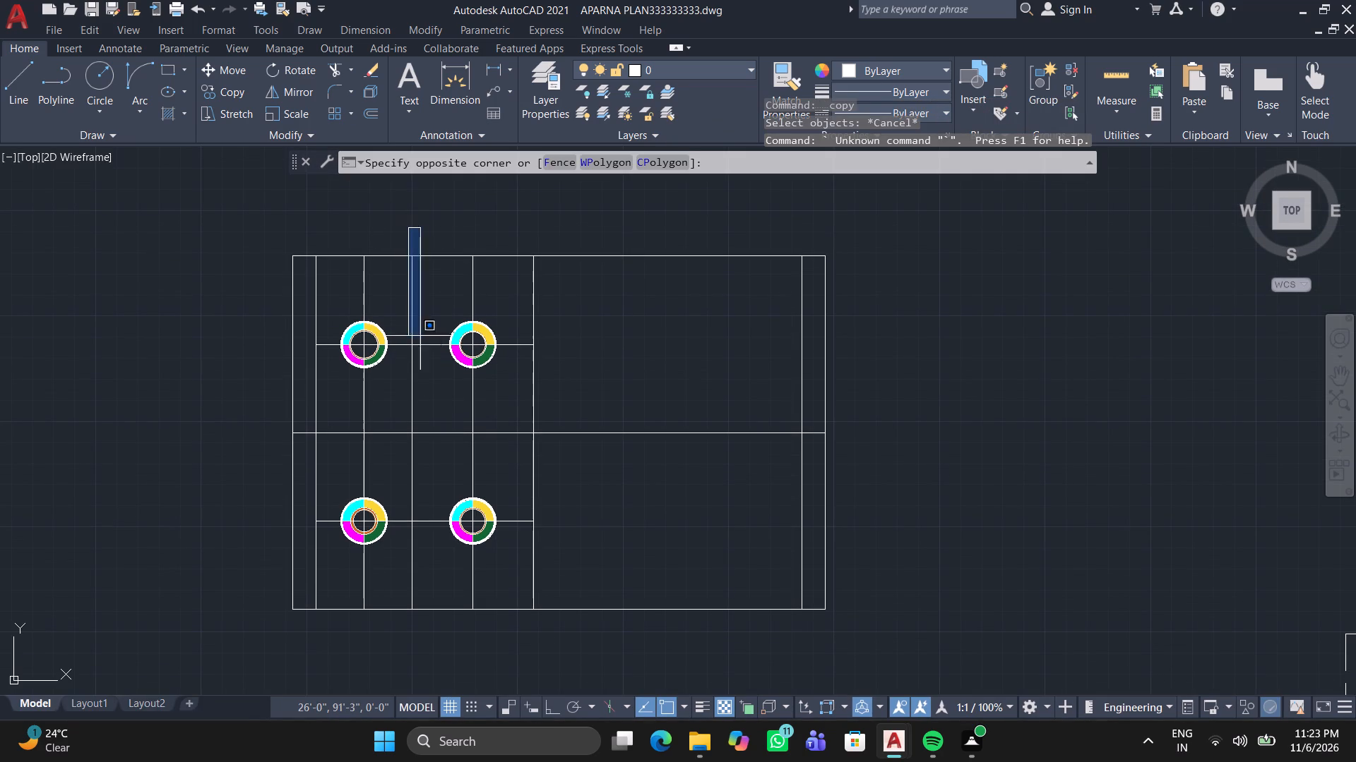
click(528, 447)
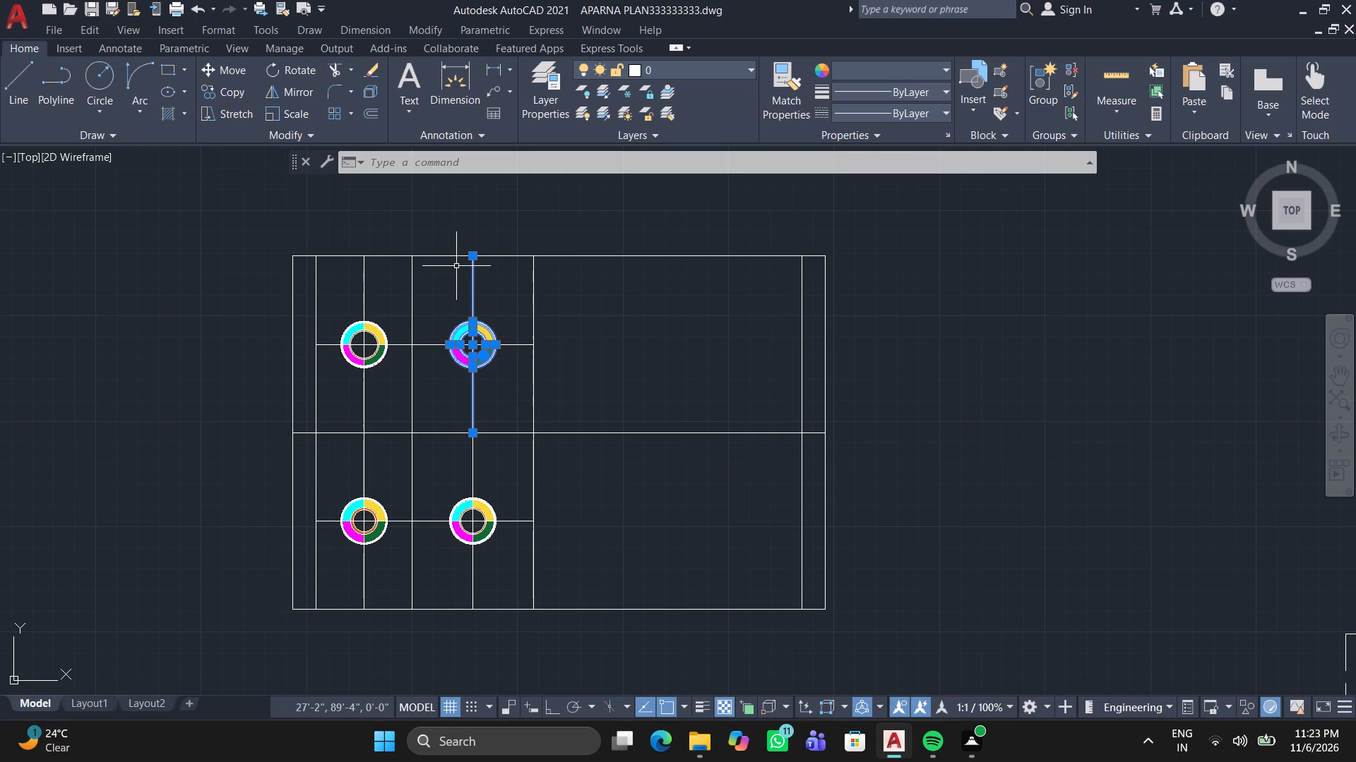
Draw a line from the ringed panels' upper-right corner along the top edge, then straight down through the empty area to the bottom edge.
click(11, 78)
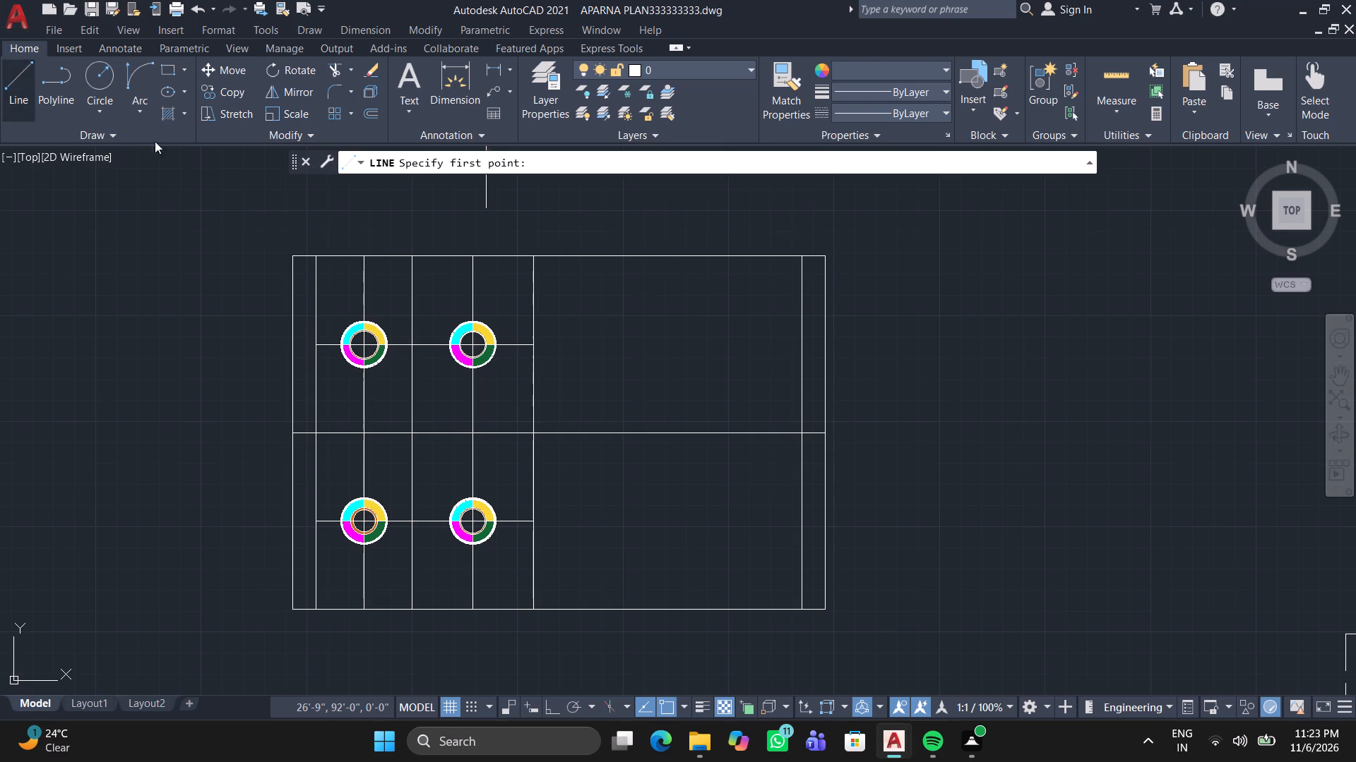
click(530, 250)
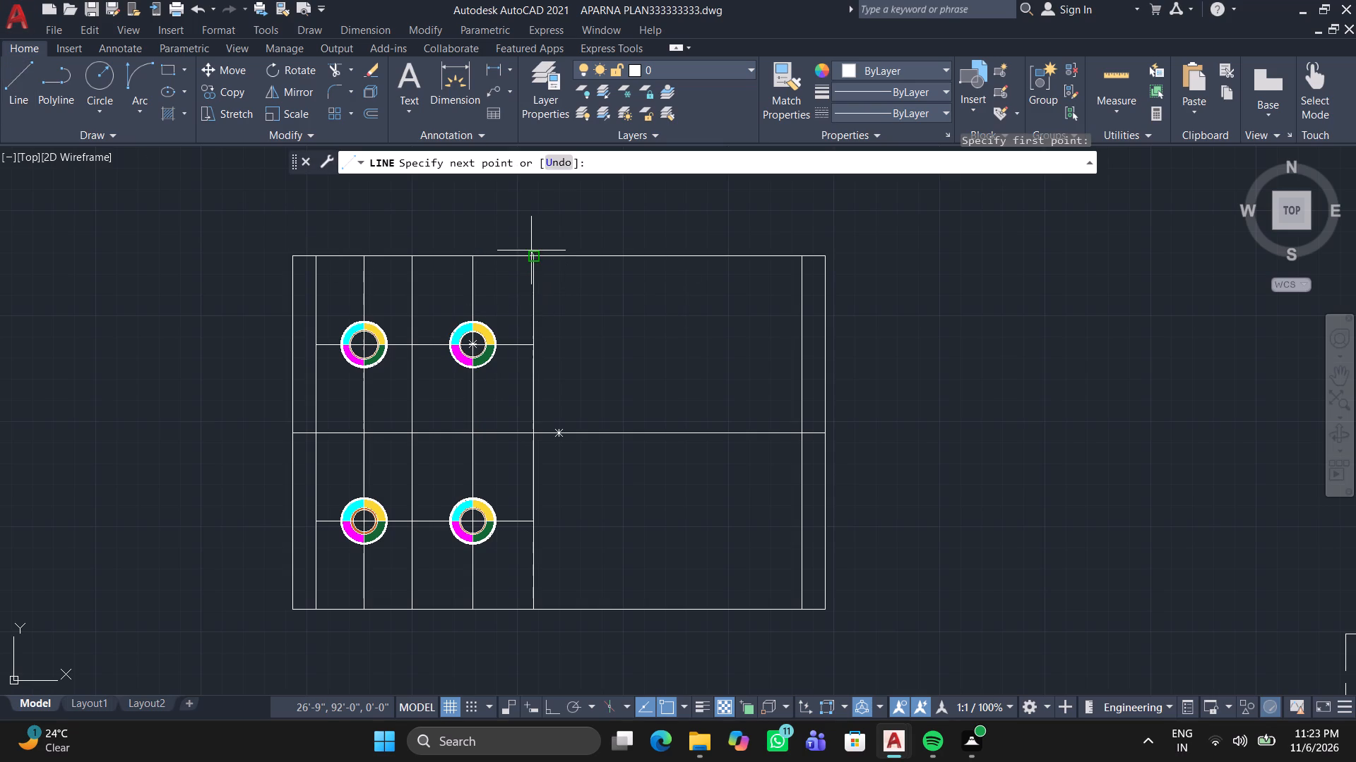
click(639, 253)
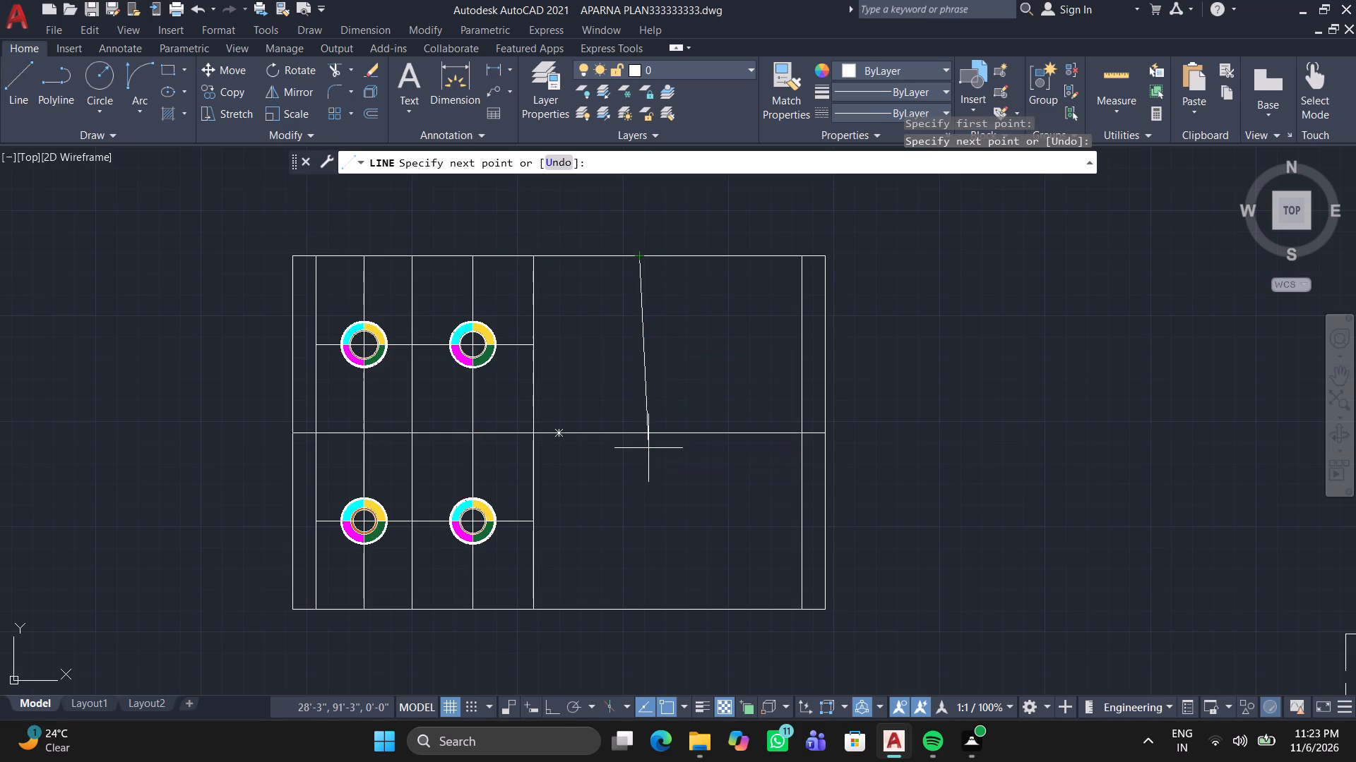
click(643, 435)
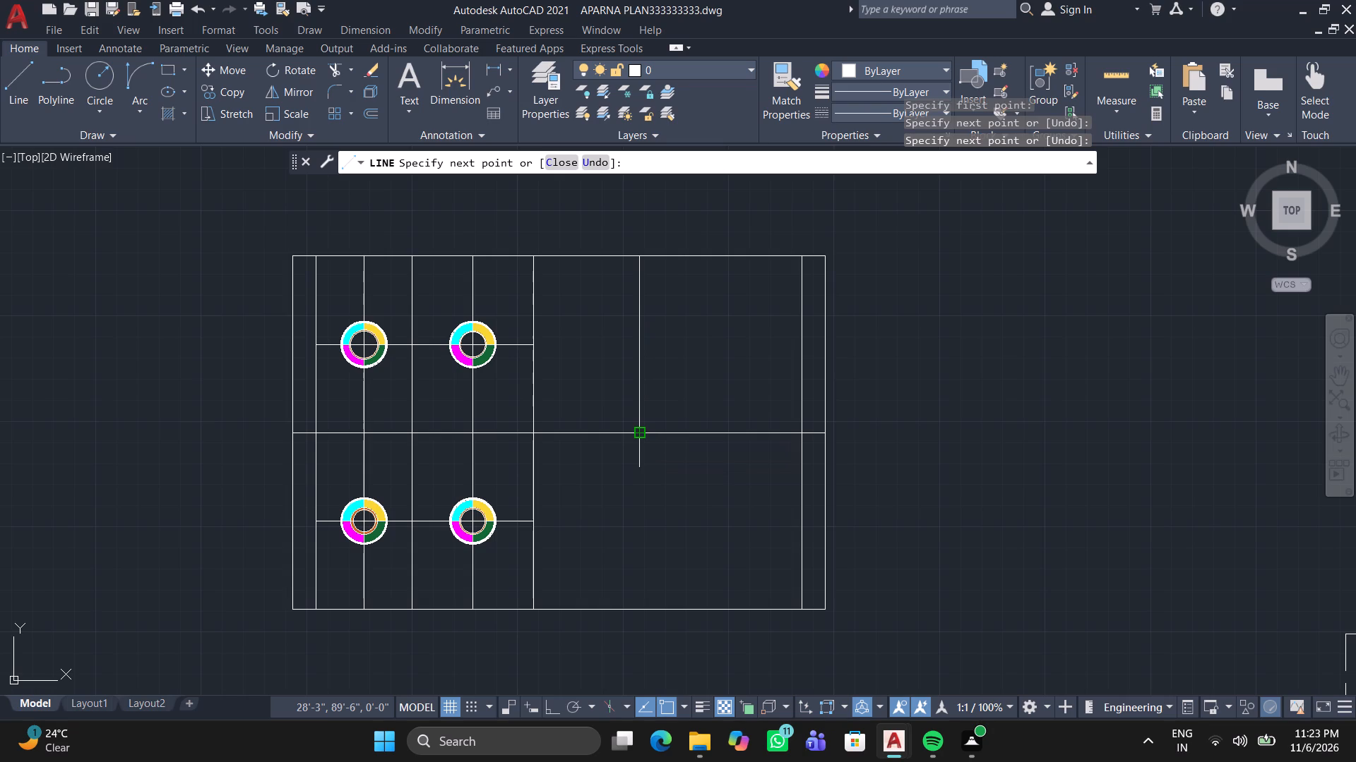
click(643, 608)
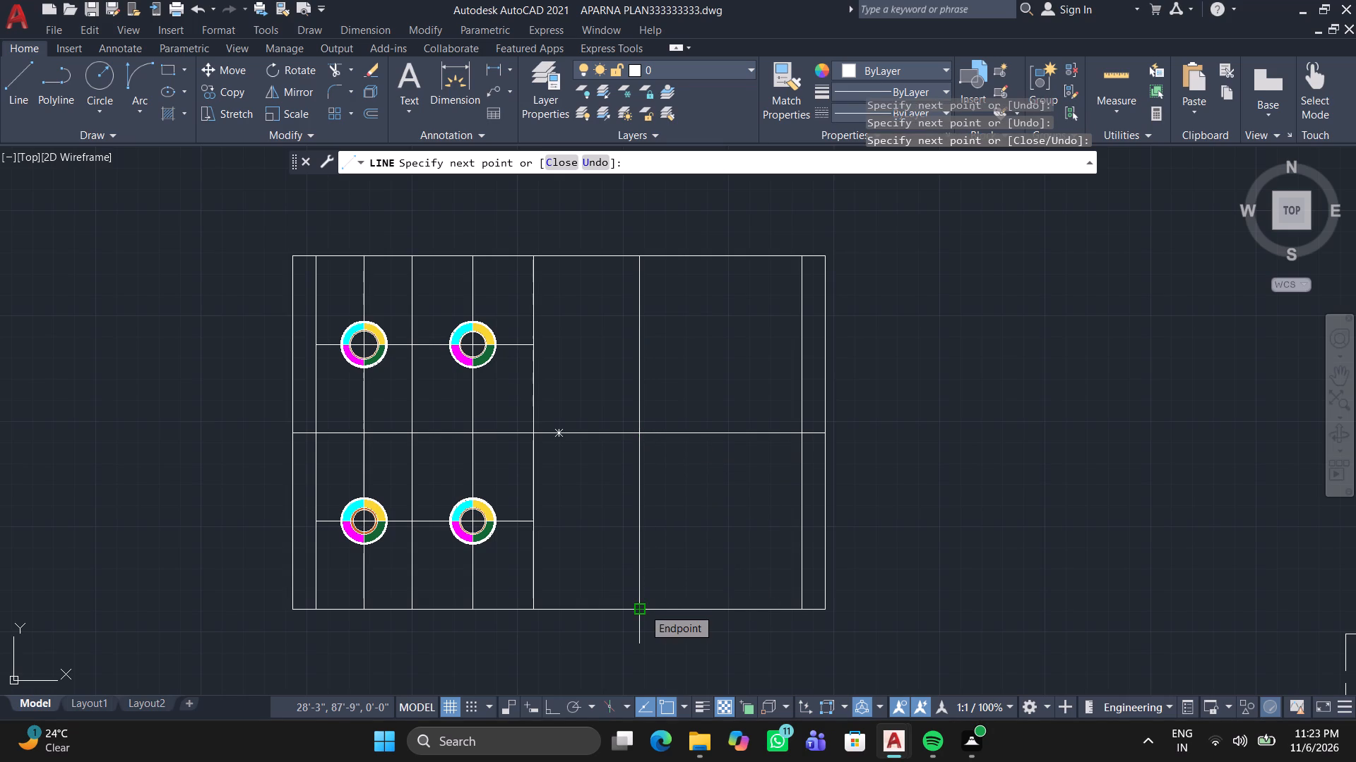
right_click(643, 608)
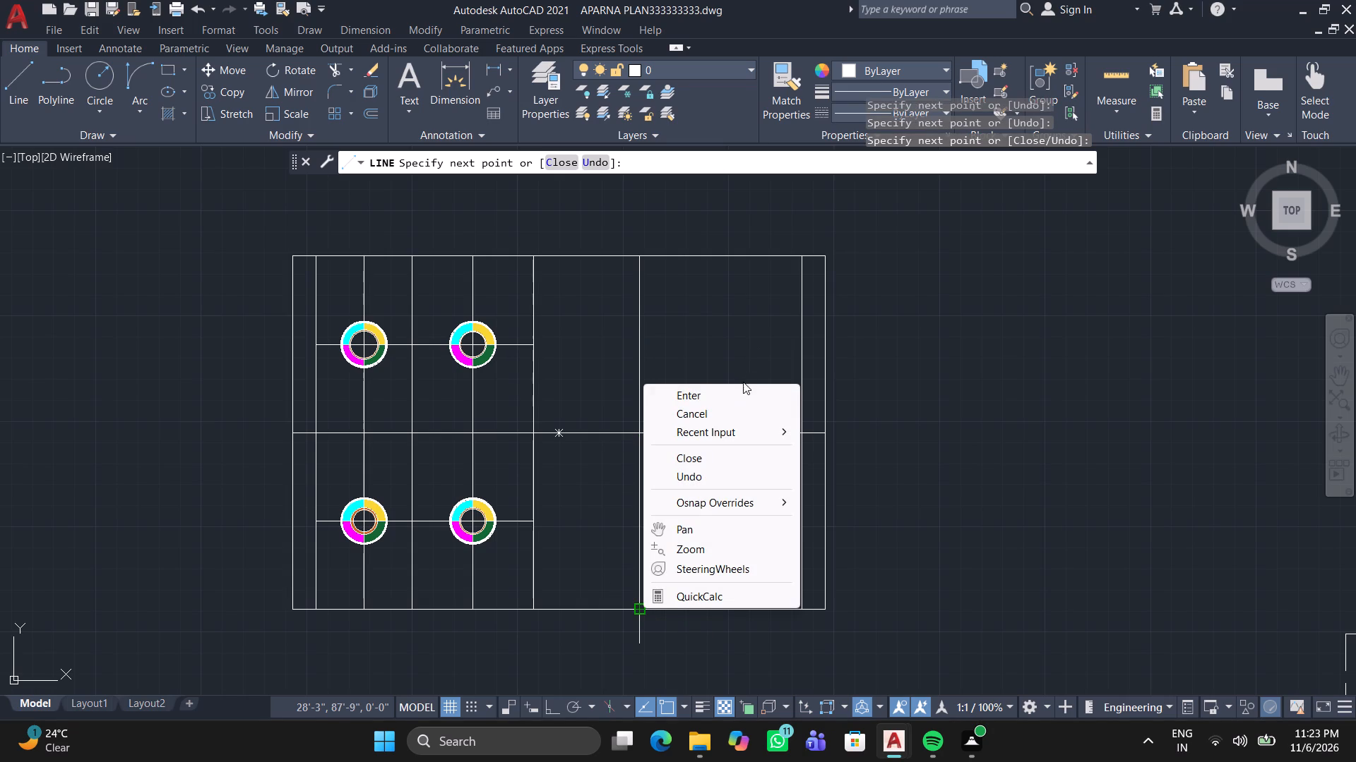
click(736, 394)
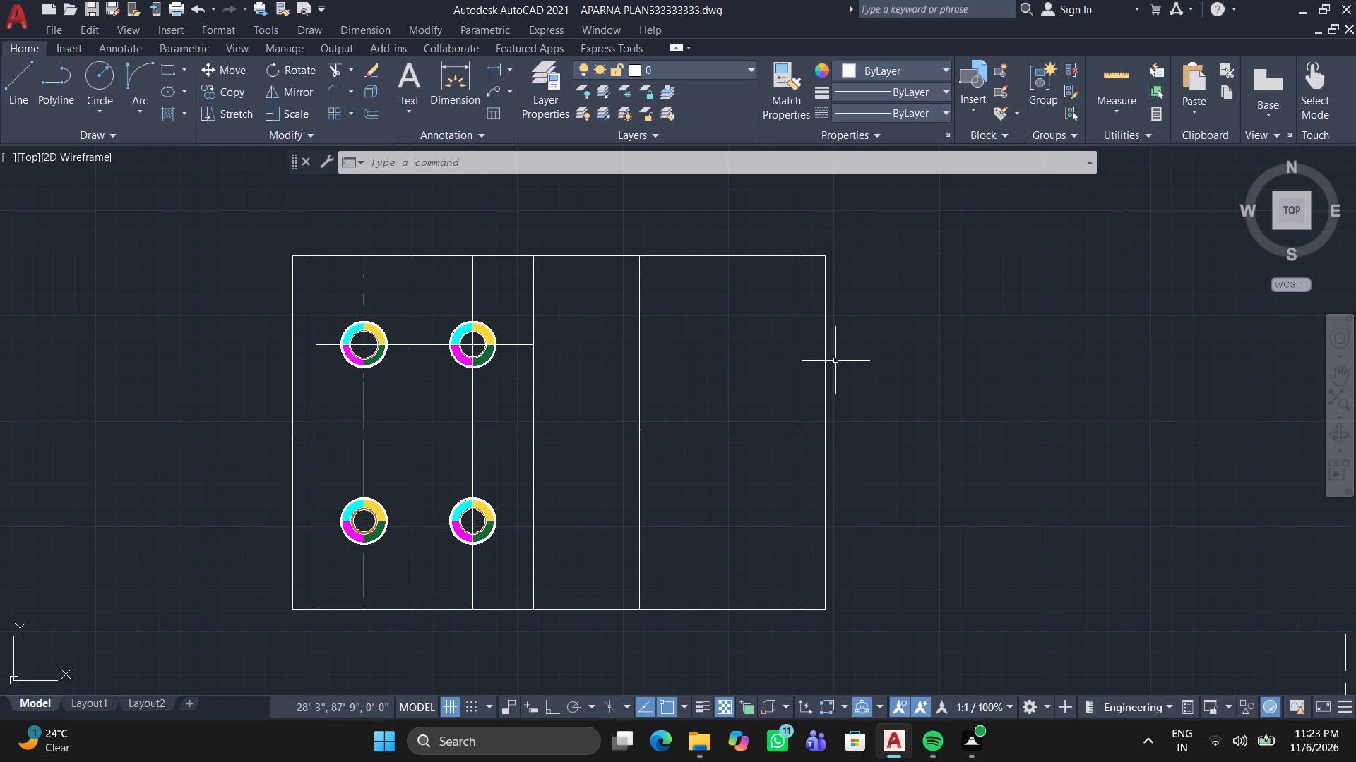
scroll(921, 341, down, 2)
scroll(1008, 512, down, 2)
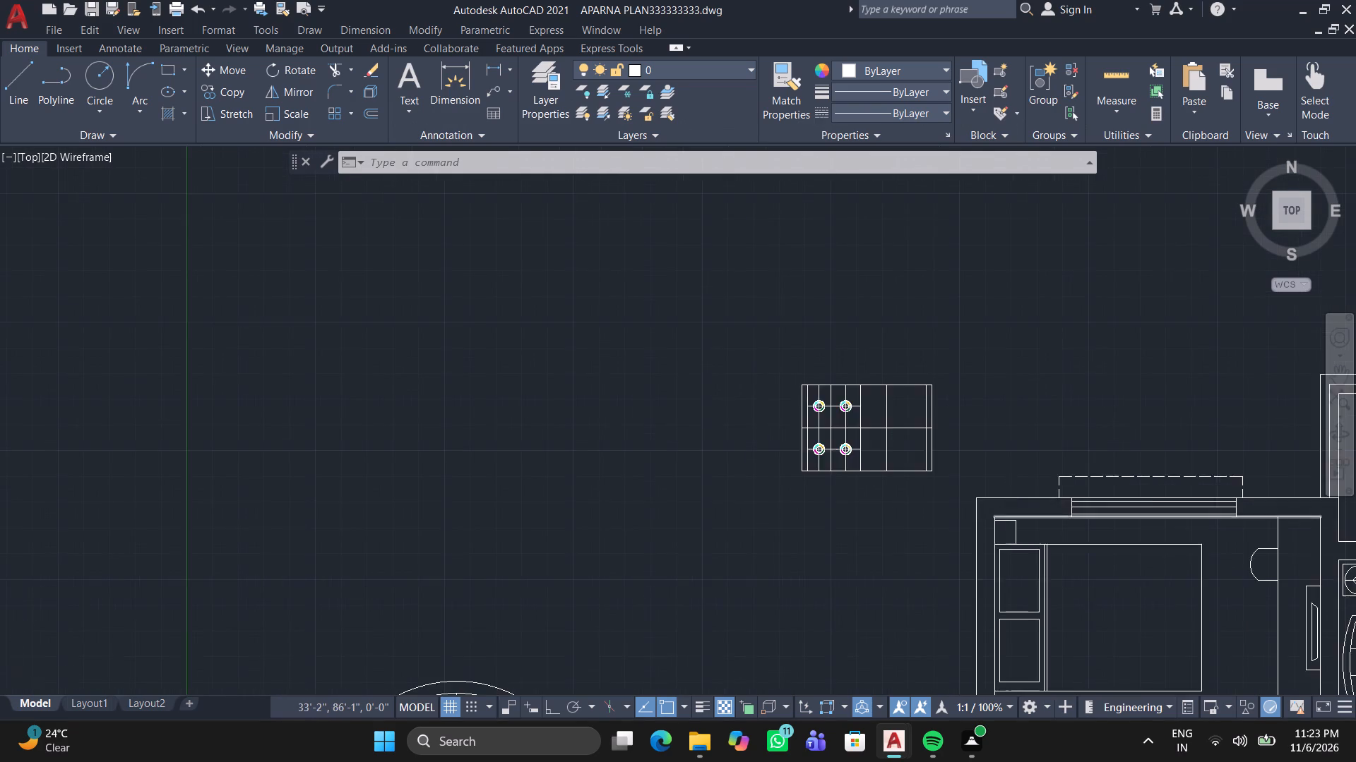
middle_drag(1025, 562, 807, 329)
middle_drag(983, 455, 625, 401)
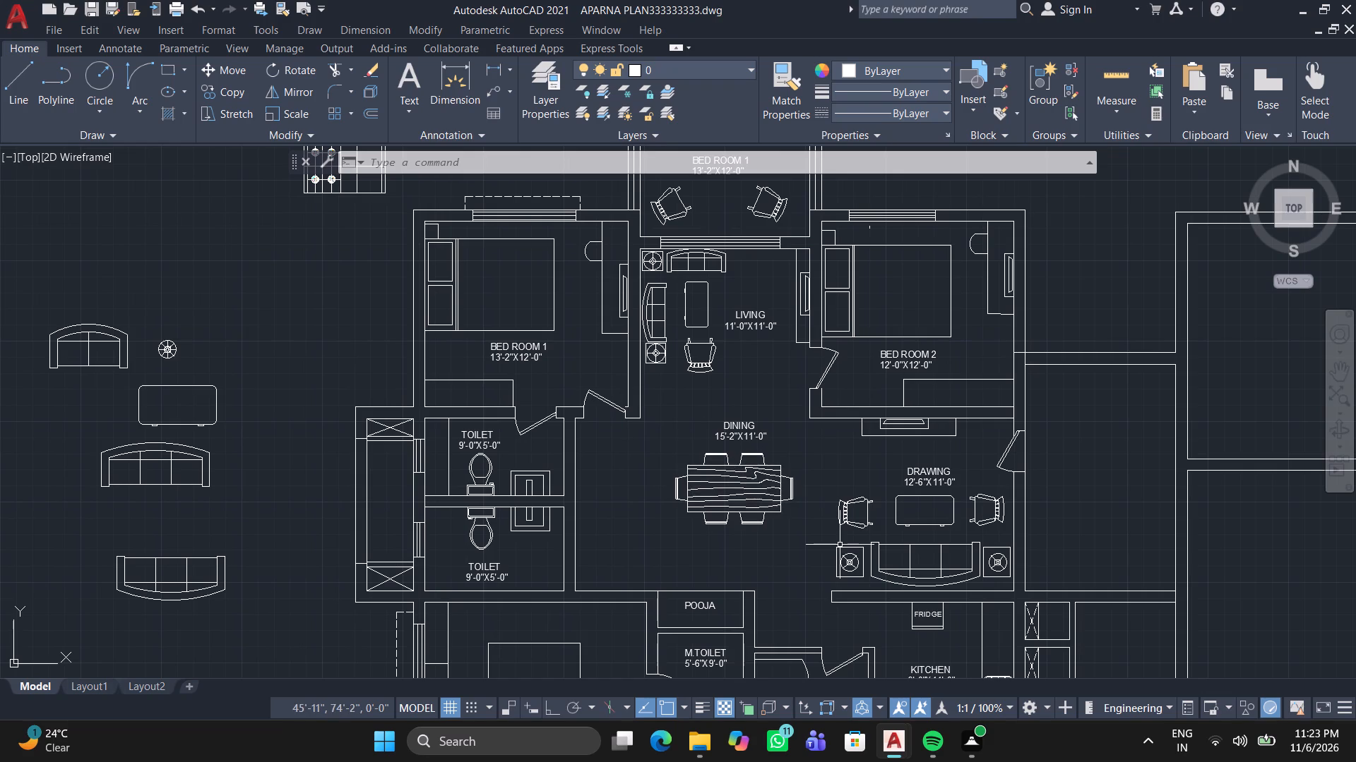
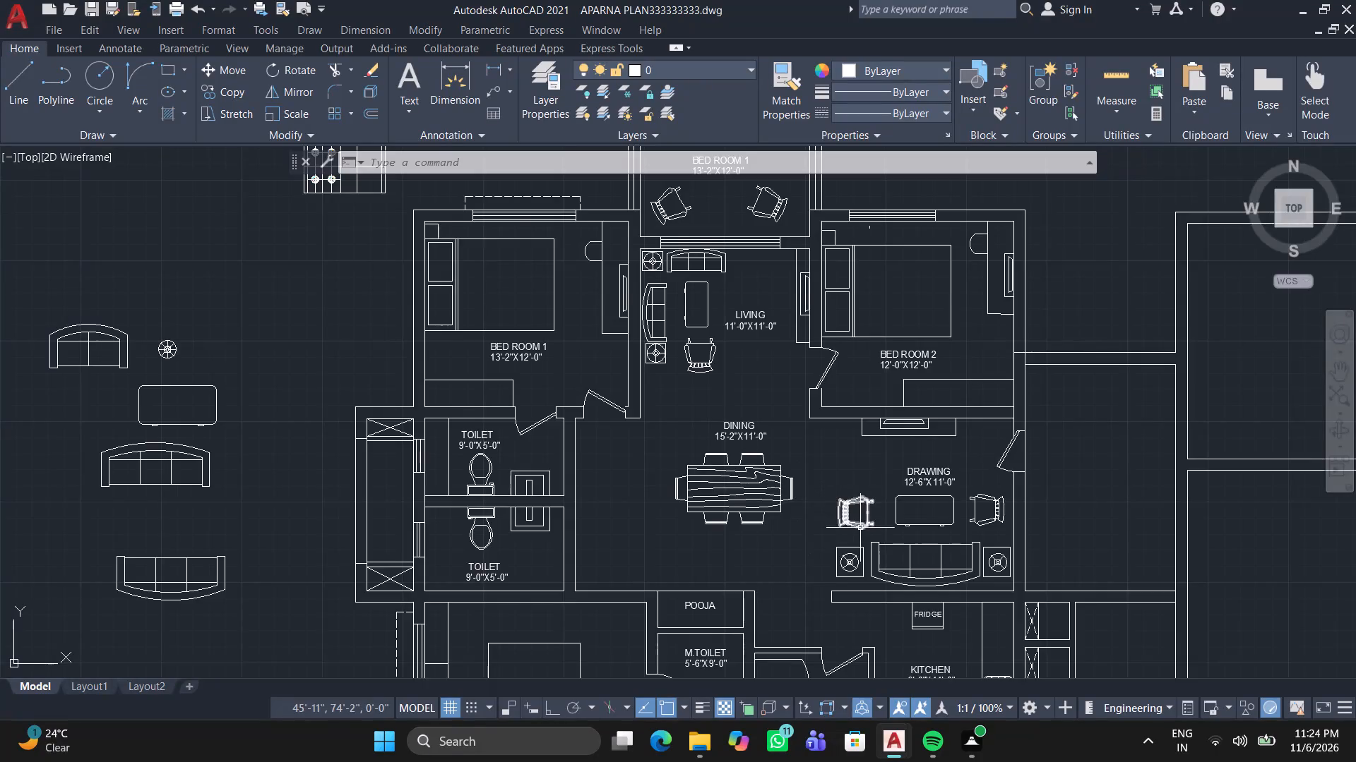
Erase the small stray mark between the wardrobe and the bed in the bedroom beside M.TOILET.
middle_drag(860, 528, 784, 167)
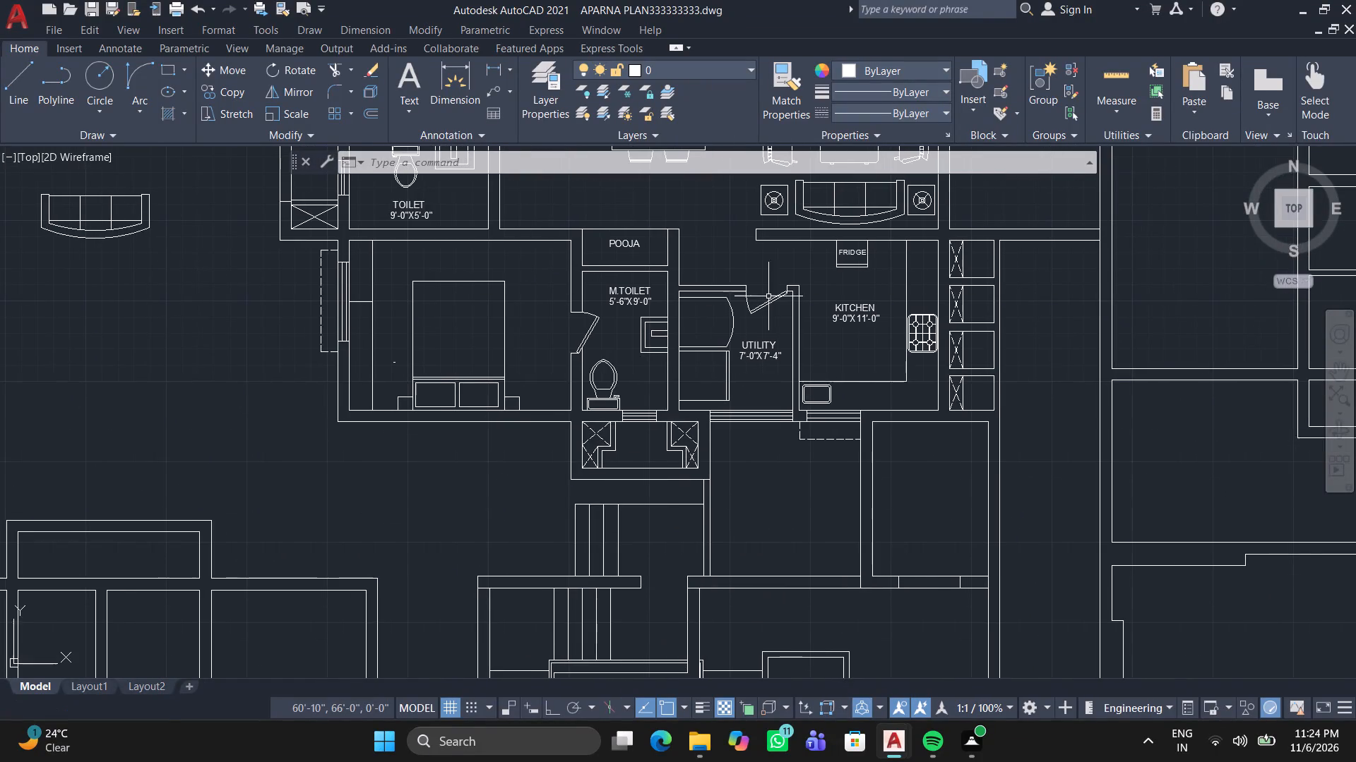
middle_drag(511, 381, 744, 442)
middle_click(744, 442)
scroll(649, 449, up, 2)
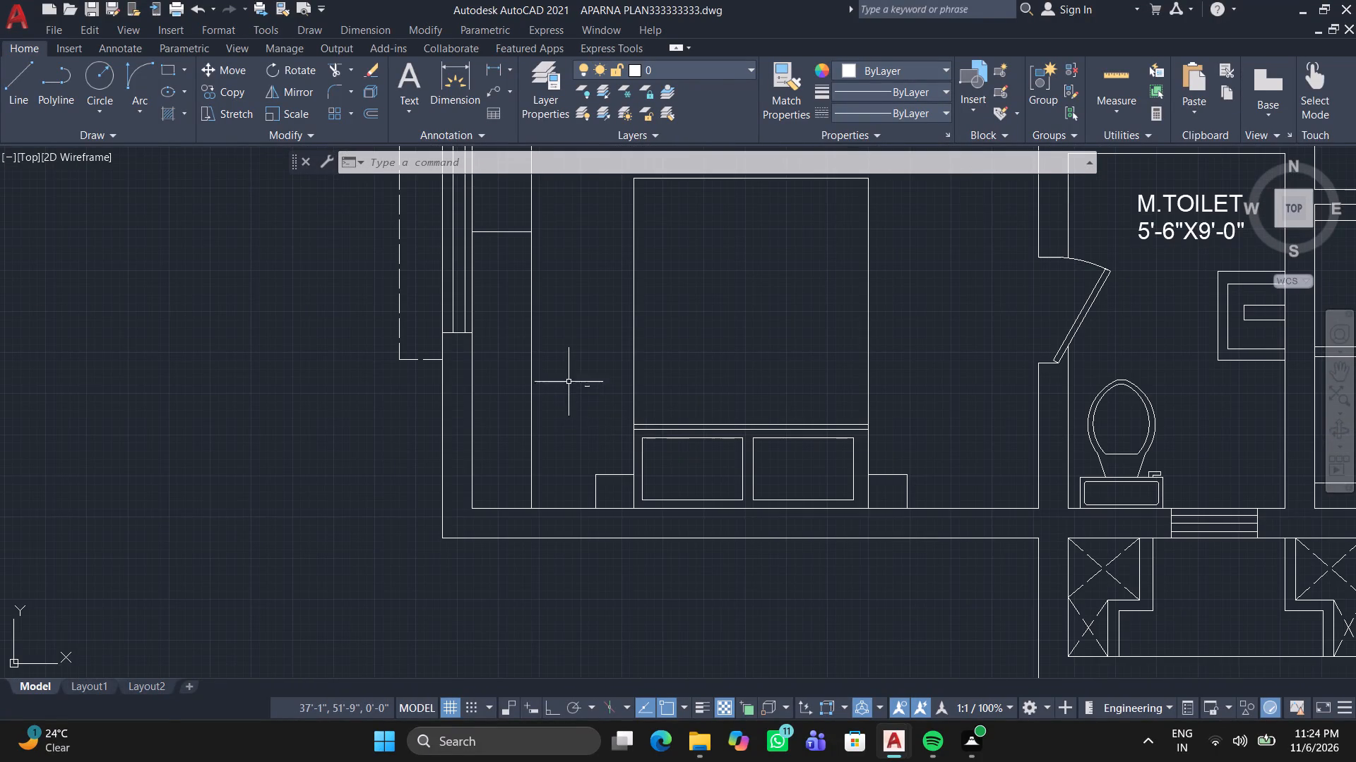
click(569, 367)
click(588, 410)
drag(600, 404, 589, 399)
click(573, 365)
right_click(573, 365)
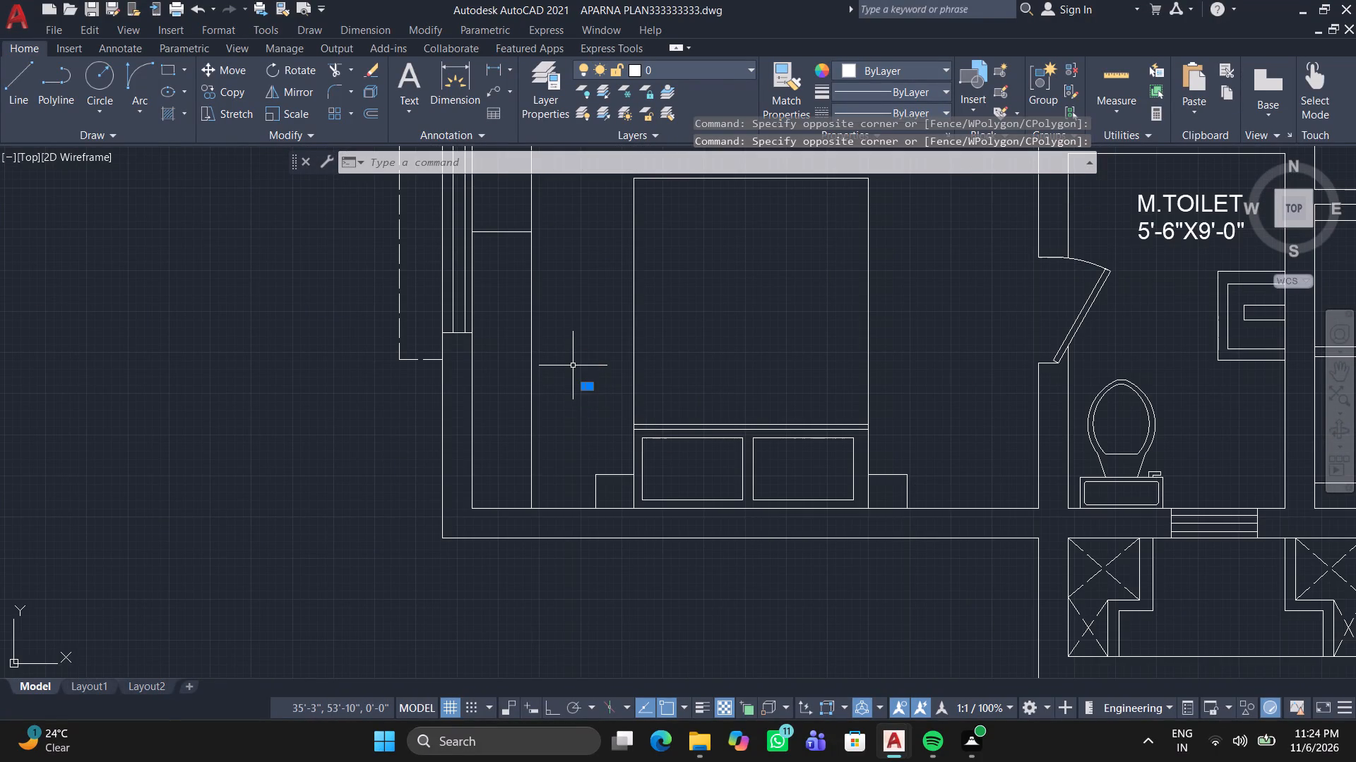
triple_click(658, 396)
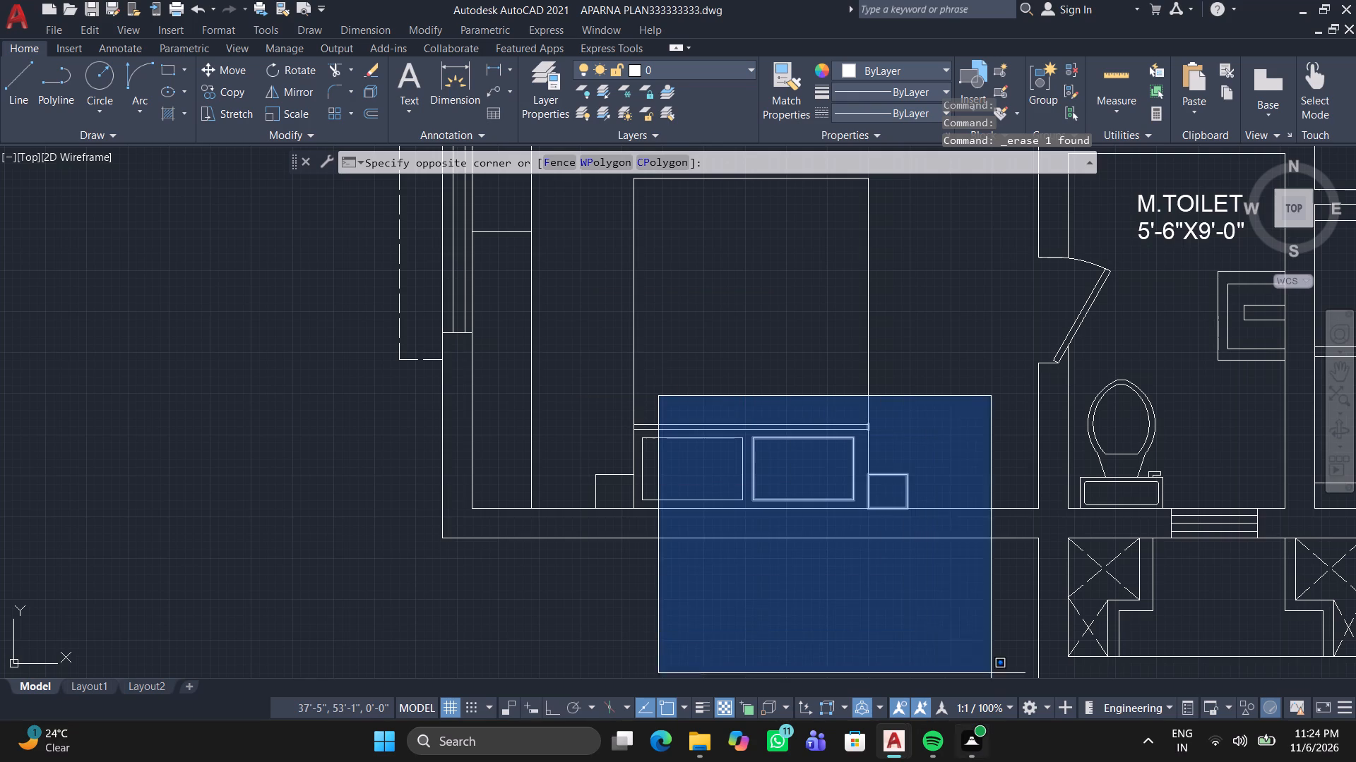
click(797, 322)
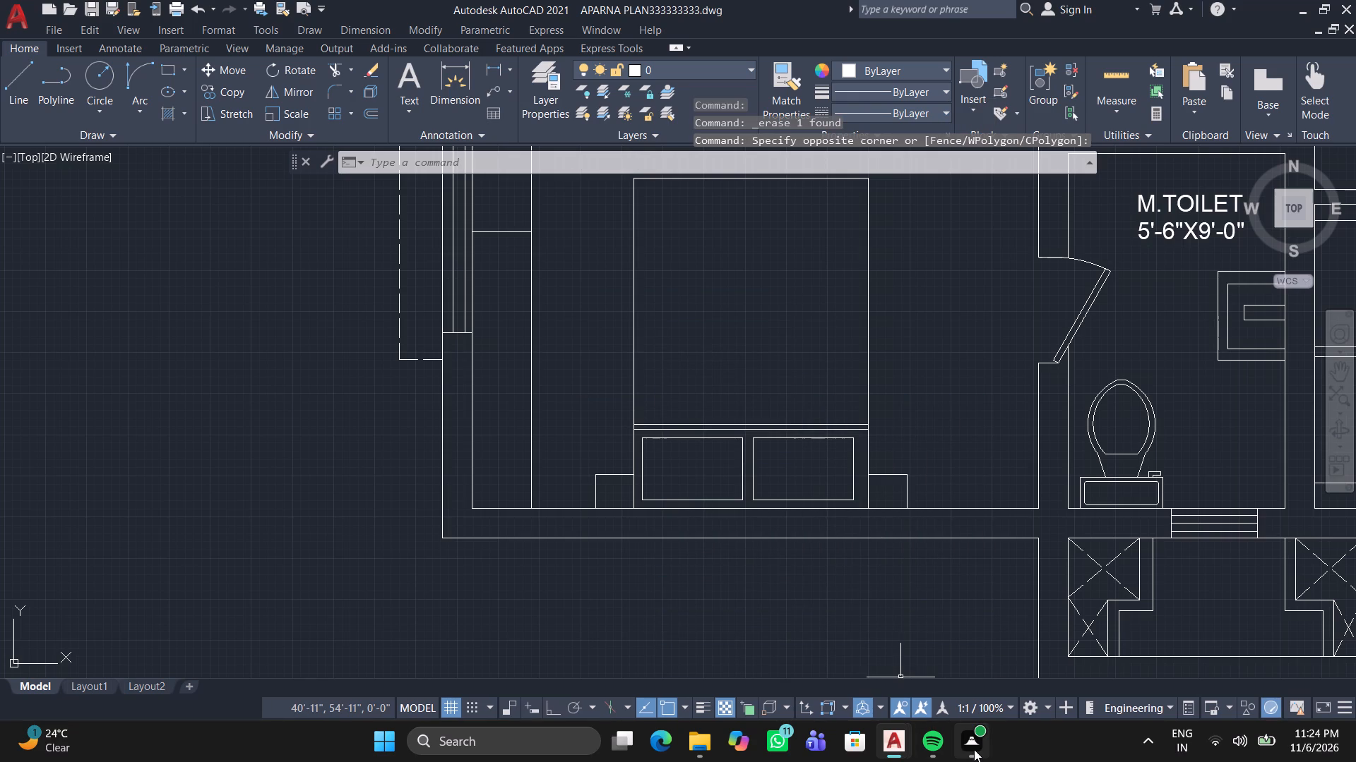
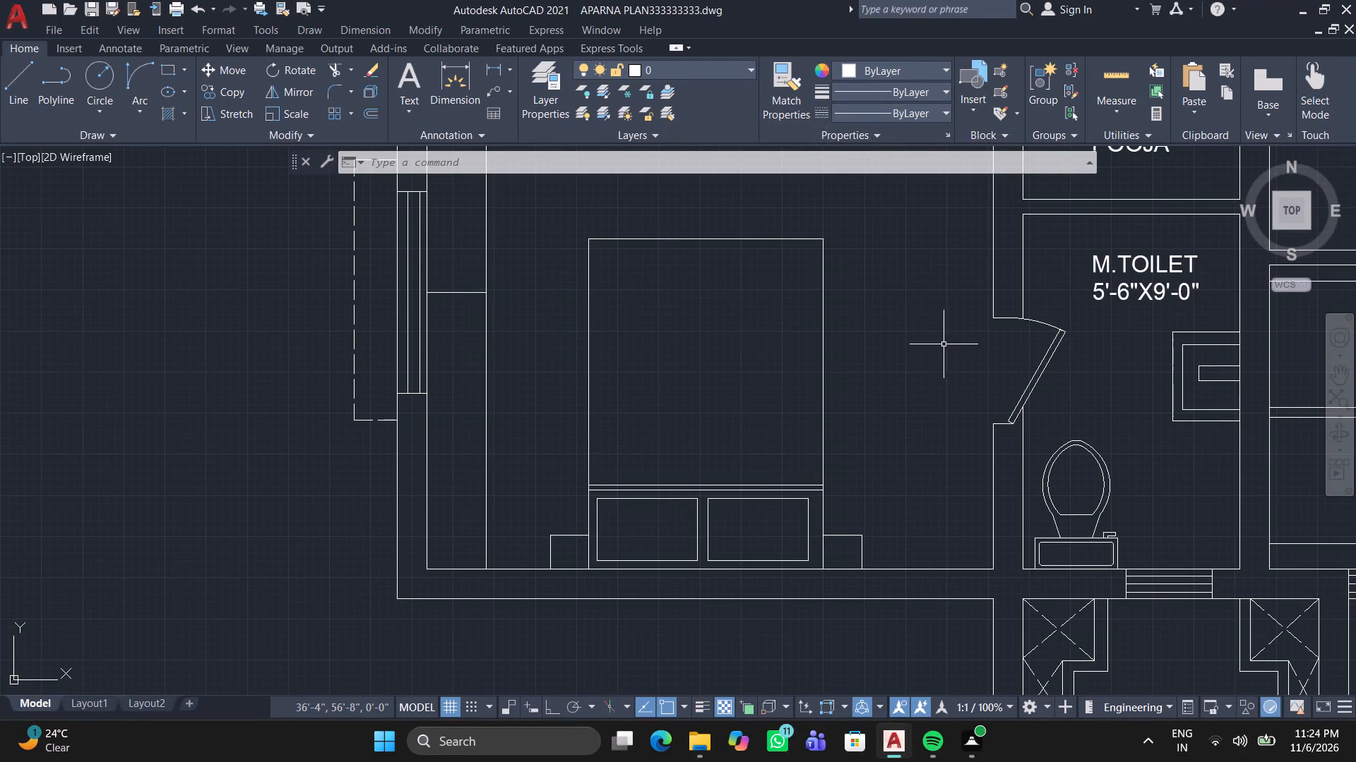
Set the M.TOILET door's opening angle to 90°.
click(1032, 391)
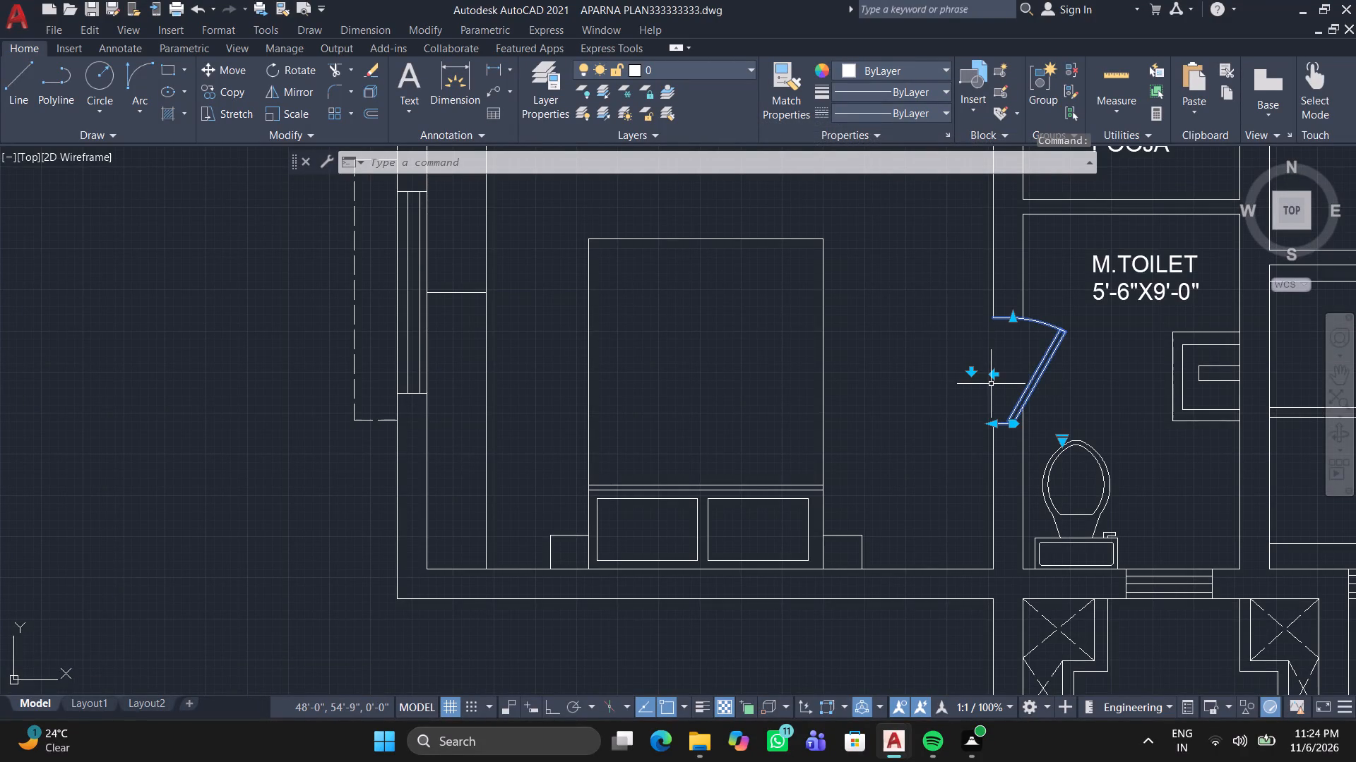
click(1064, 437)
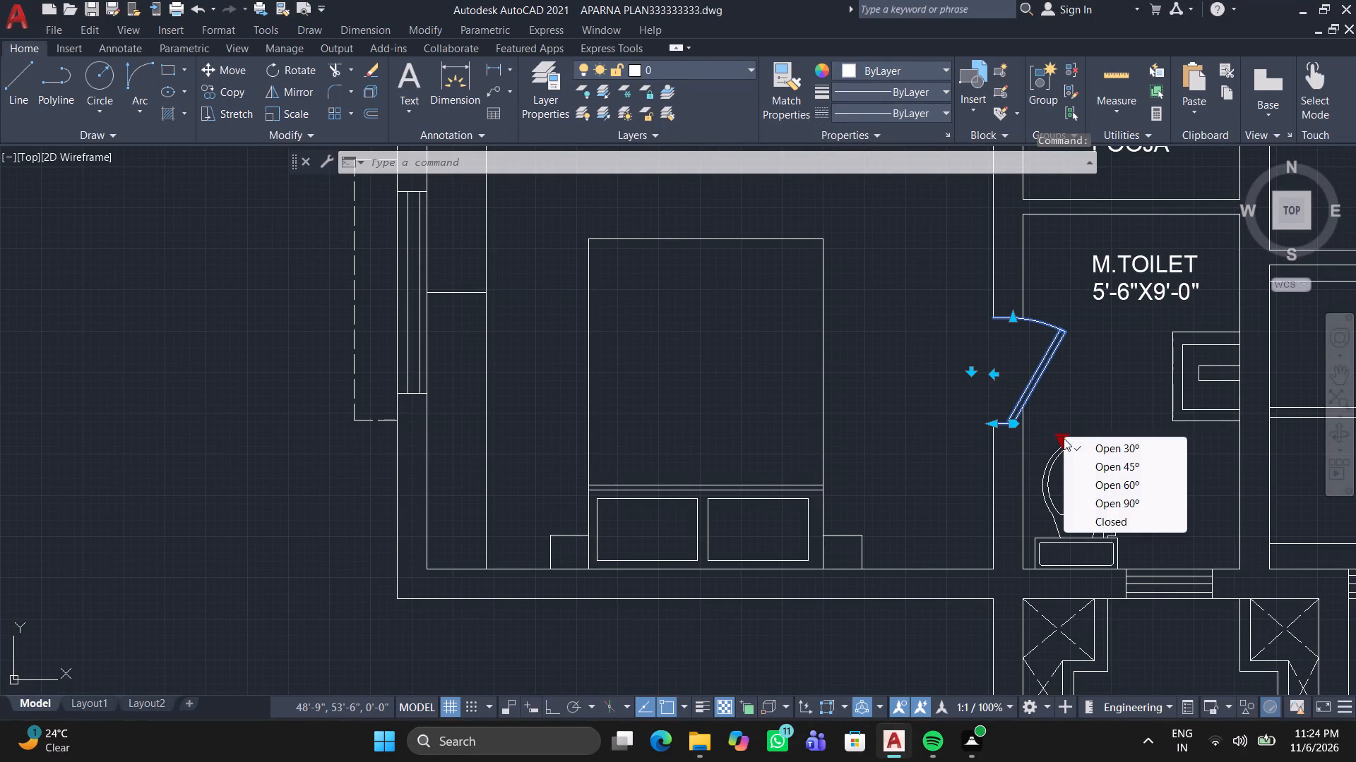
click(1096, 497)
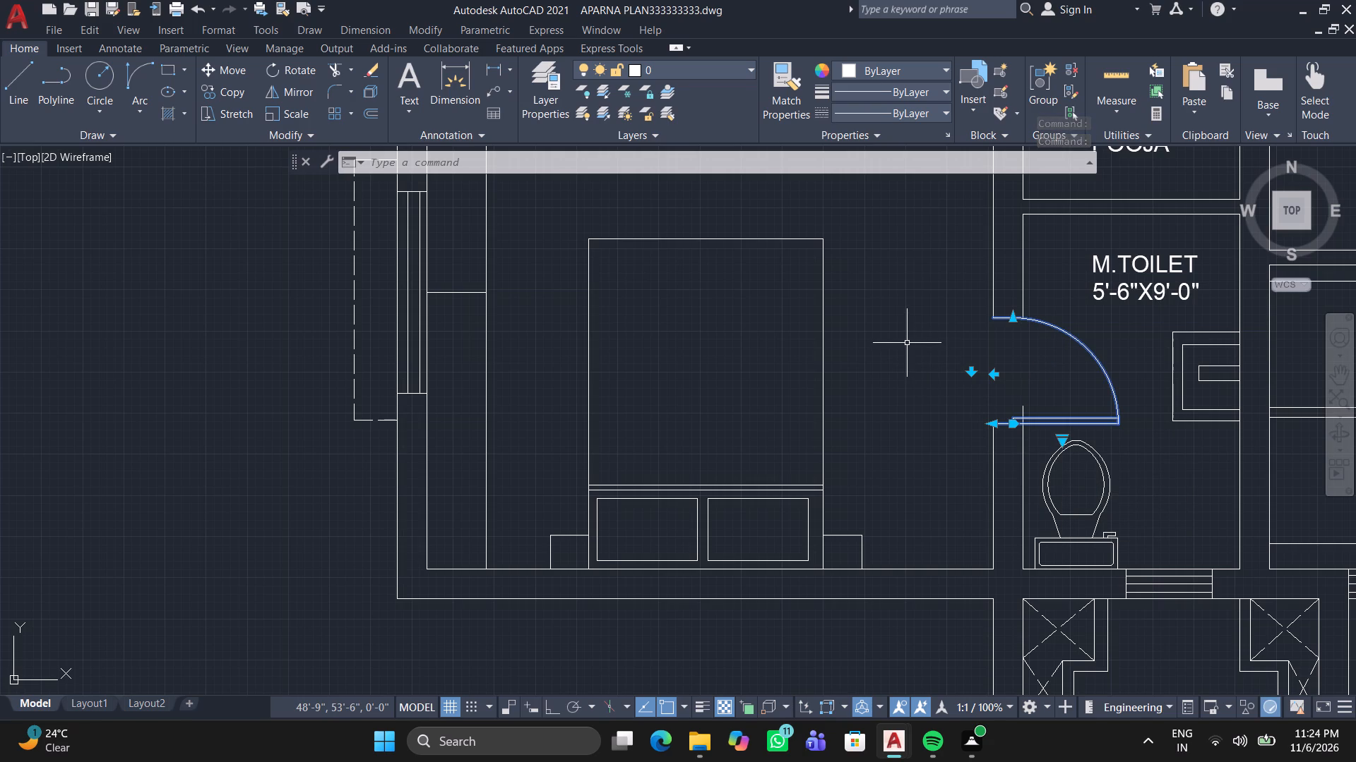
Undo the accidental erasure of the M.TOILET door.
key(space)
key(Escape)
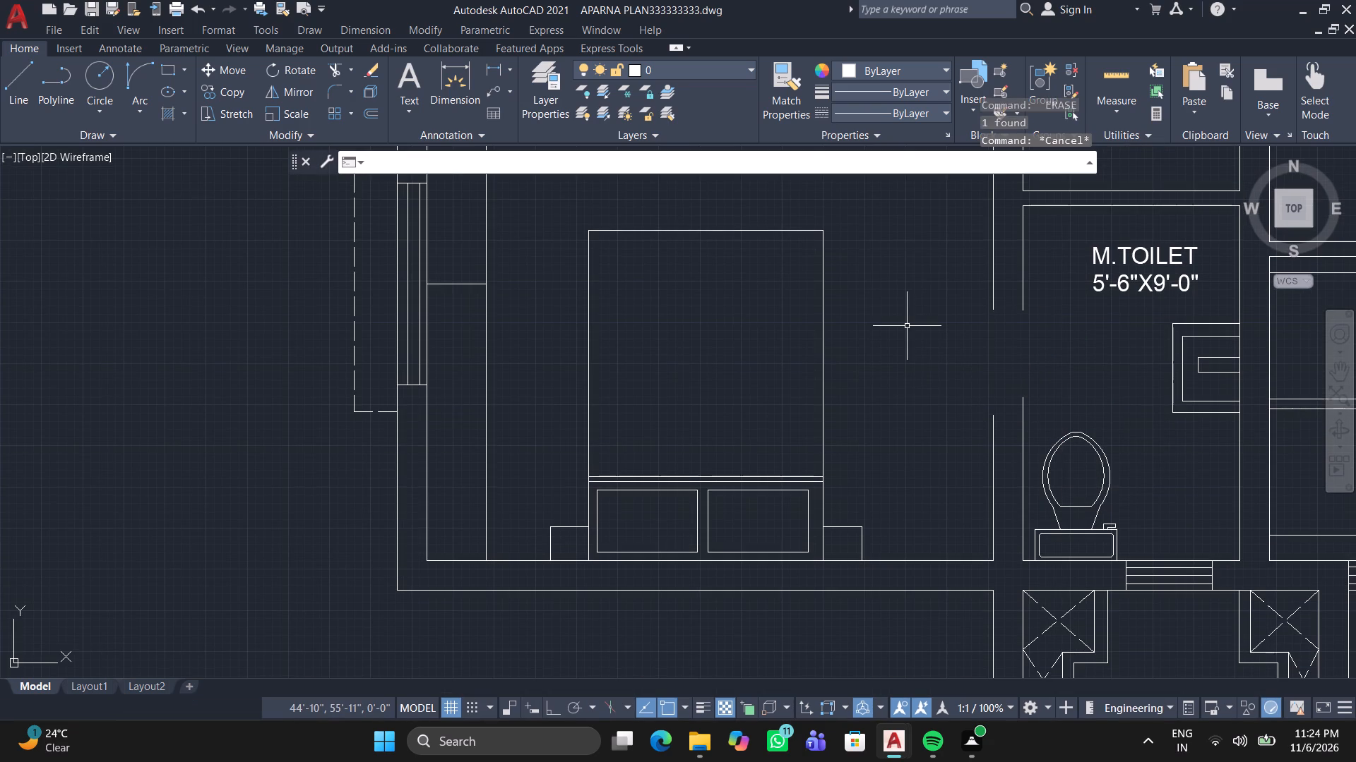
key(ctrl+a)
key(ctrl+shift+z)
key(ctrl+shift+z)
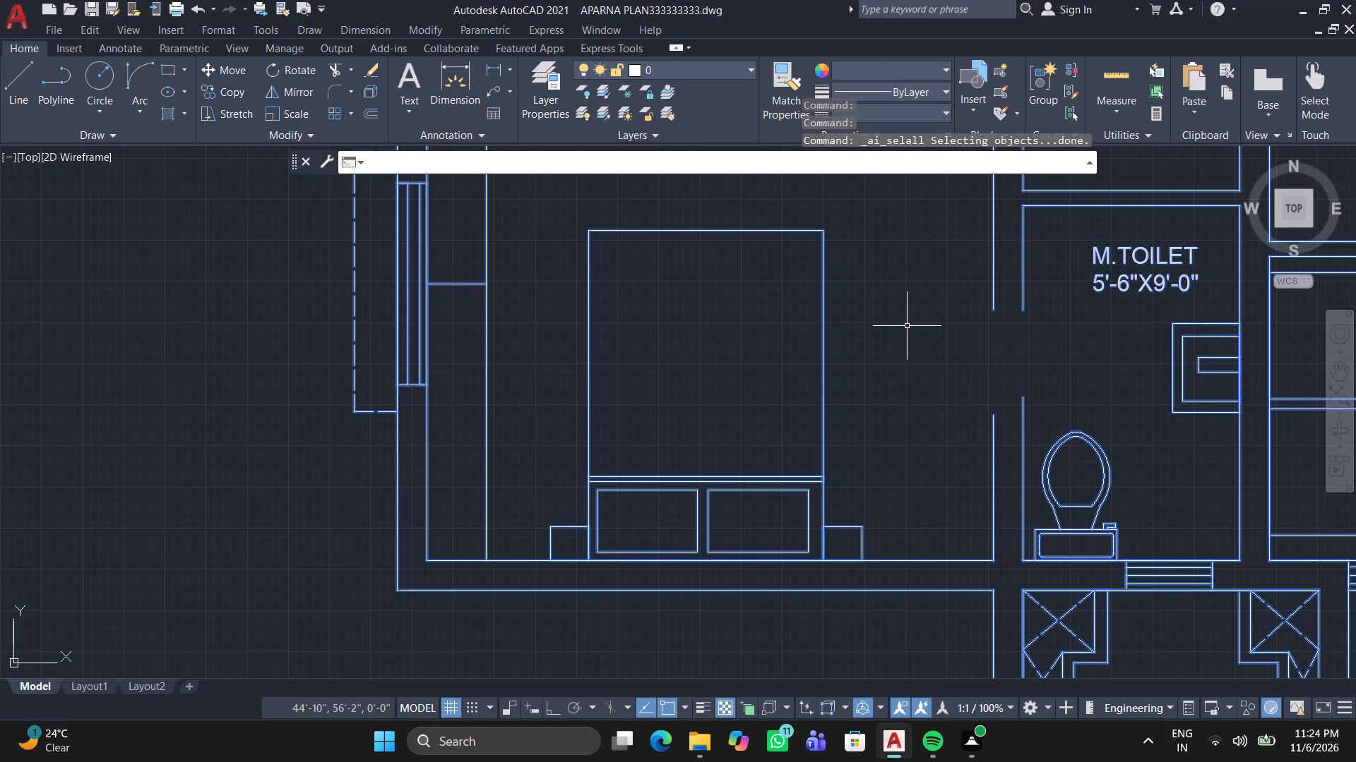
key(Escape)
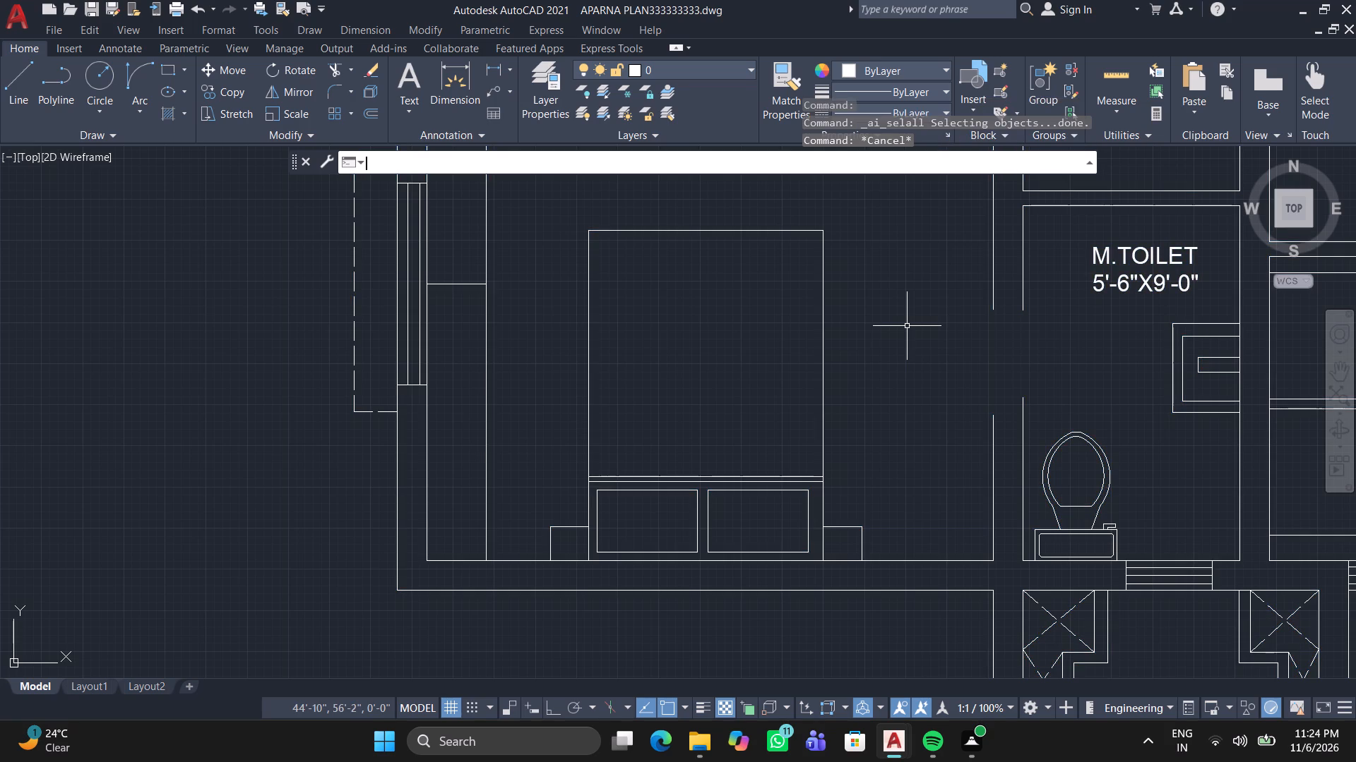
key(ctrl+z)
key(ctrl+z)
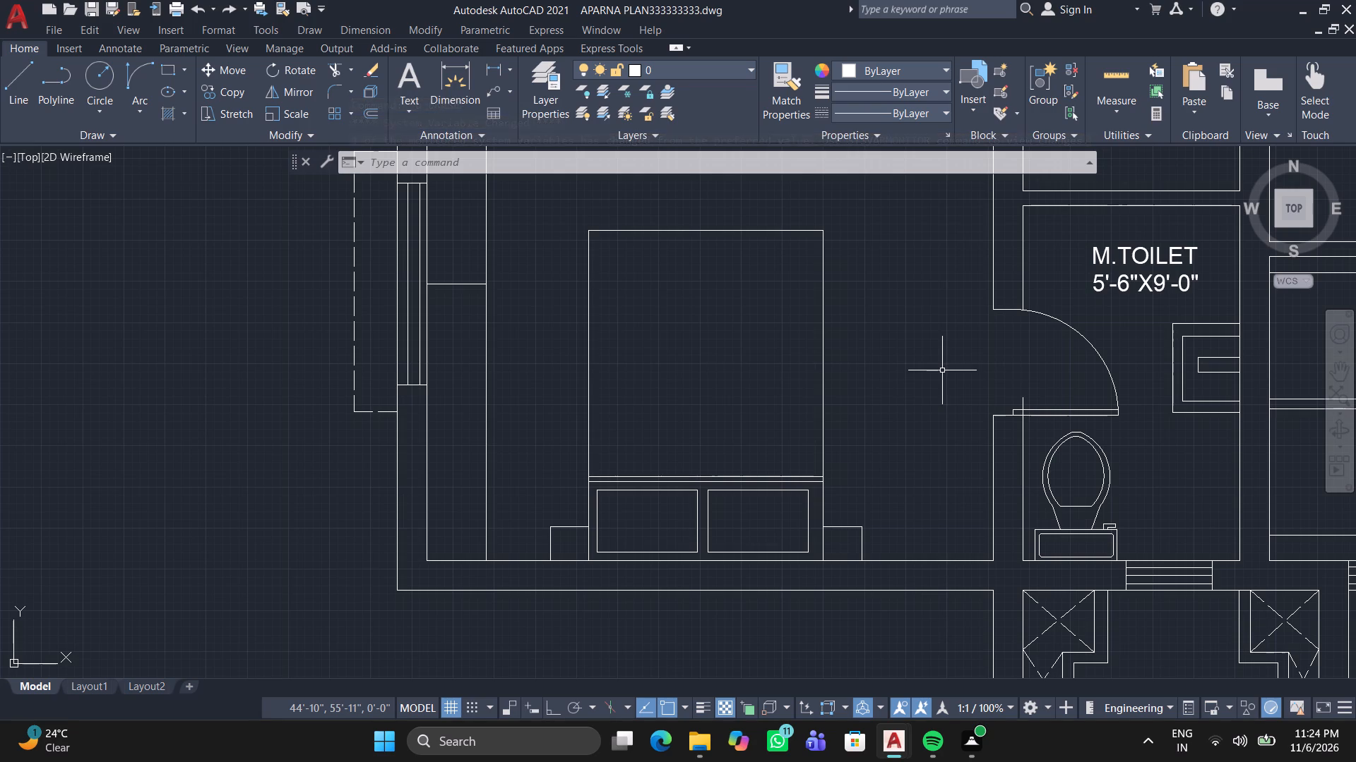
Set the opening angle of the door between BED ROOM 1 and the upper TOILET to 90°.
middle_drag(958, 378, 1014, 638)
middle_click(1014, 638)
scroll(828, 400, down, 1)
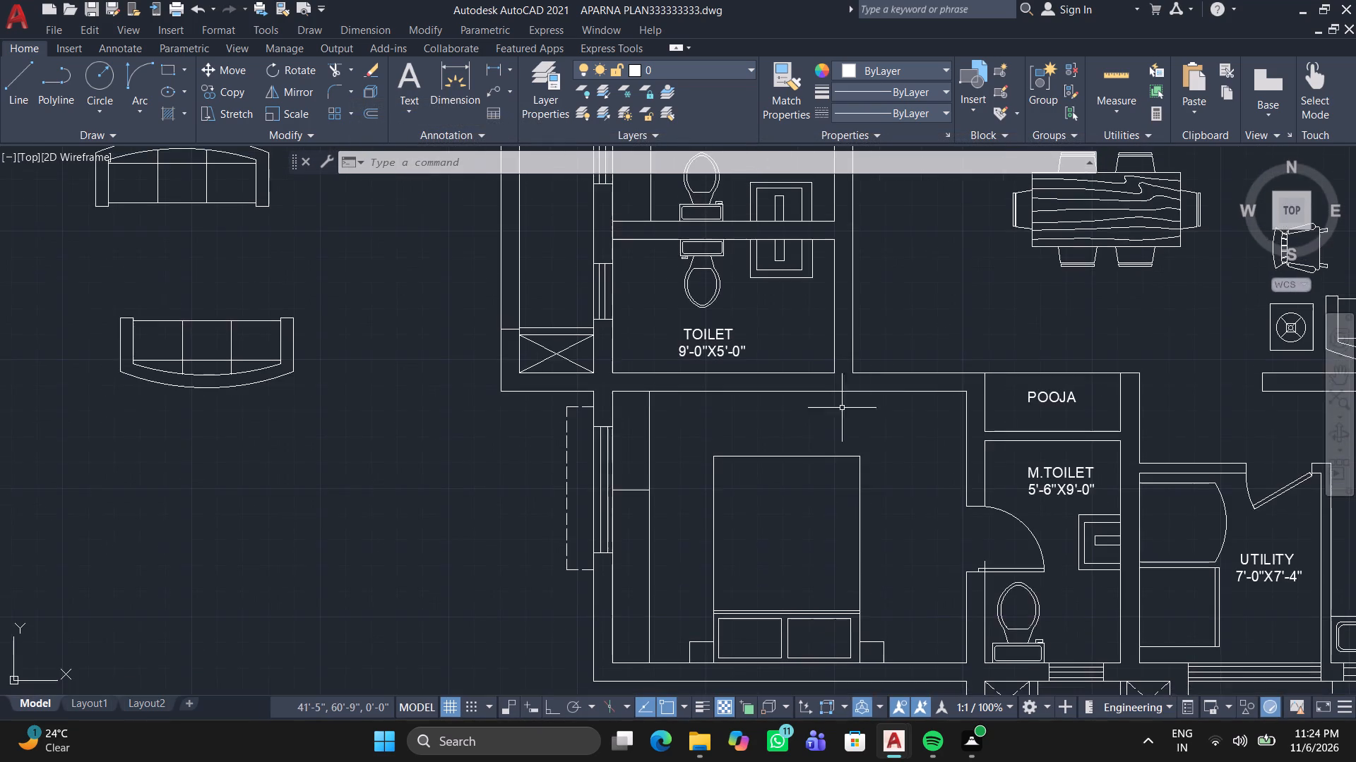
scroll(868, 317, down, 1)
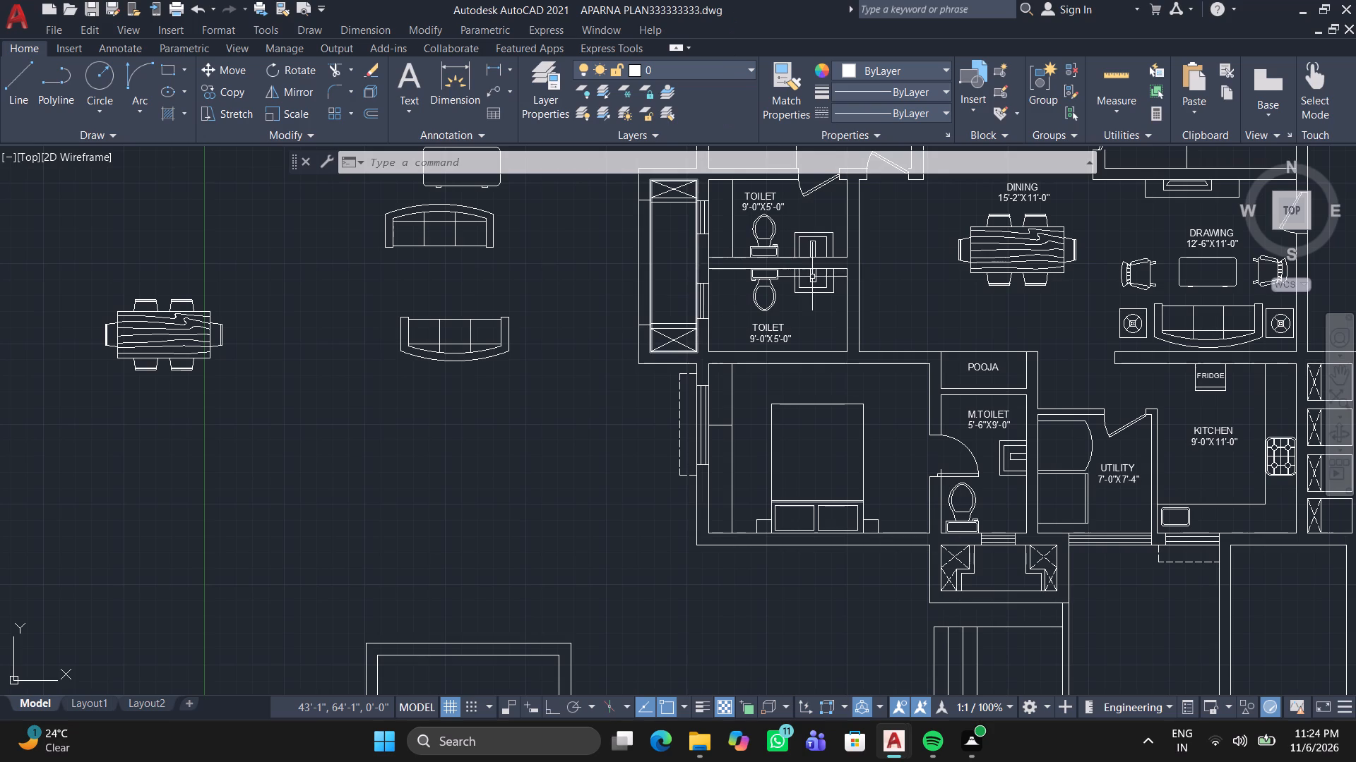
middle_drag(813, 262, 774, 380)
scroll(765, 277, up, 2)
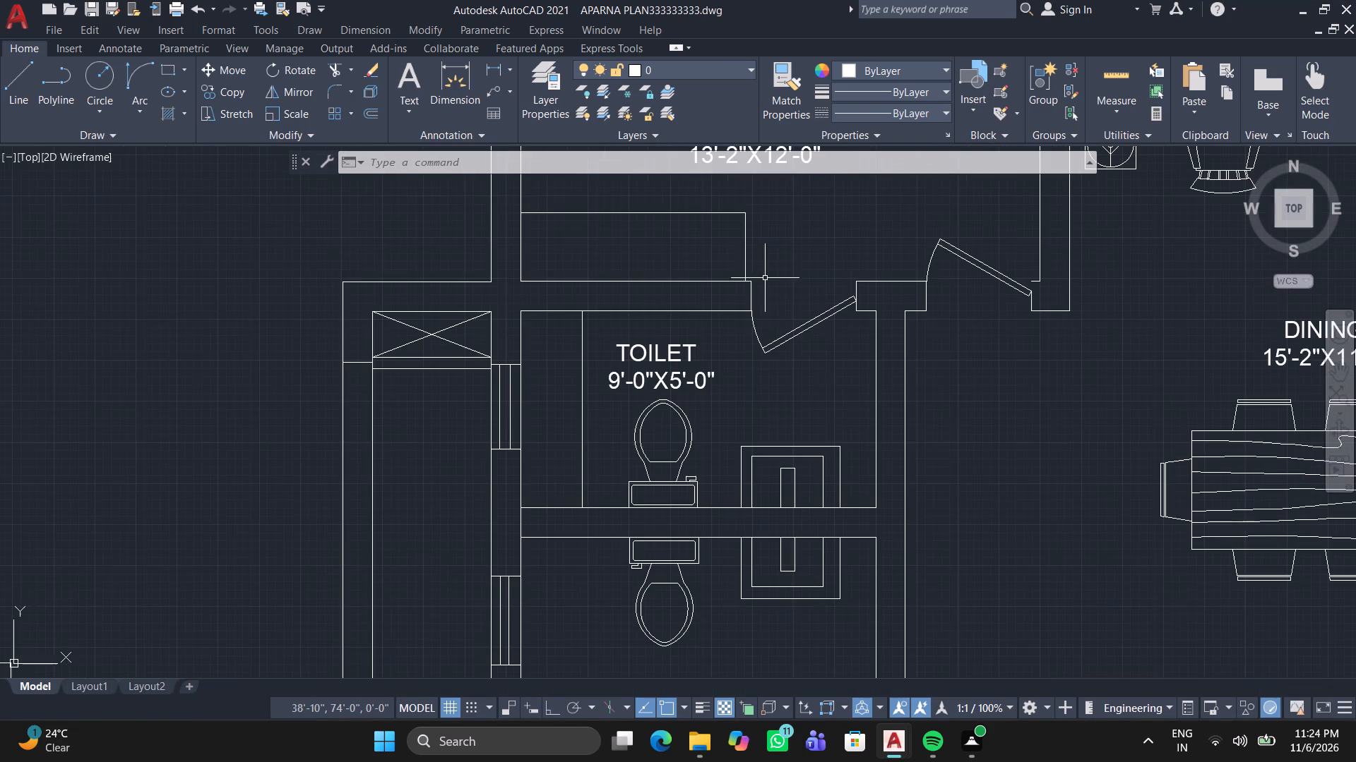
click(786, 333)
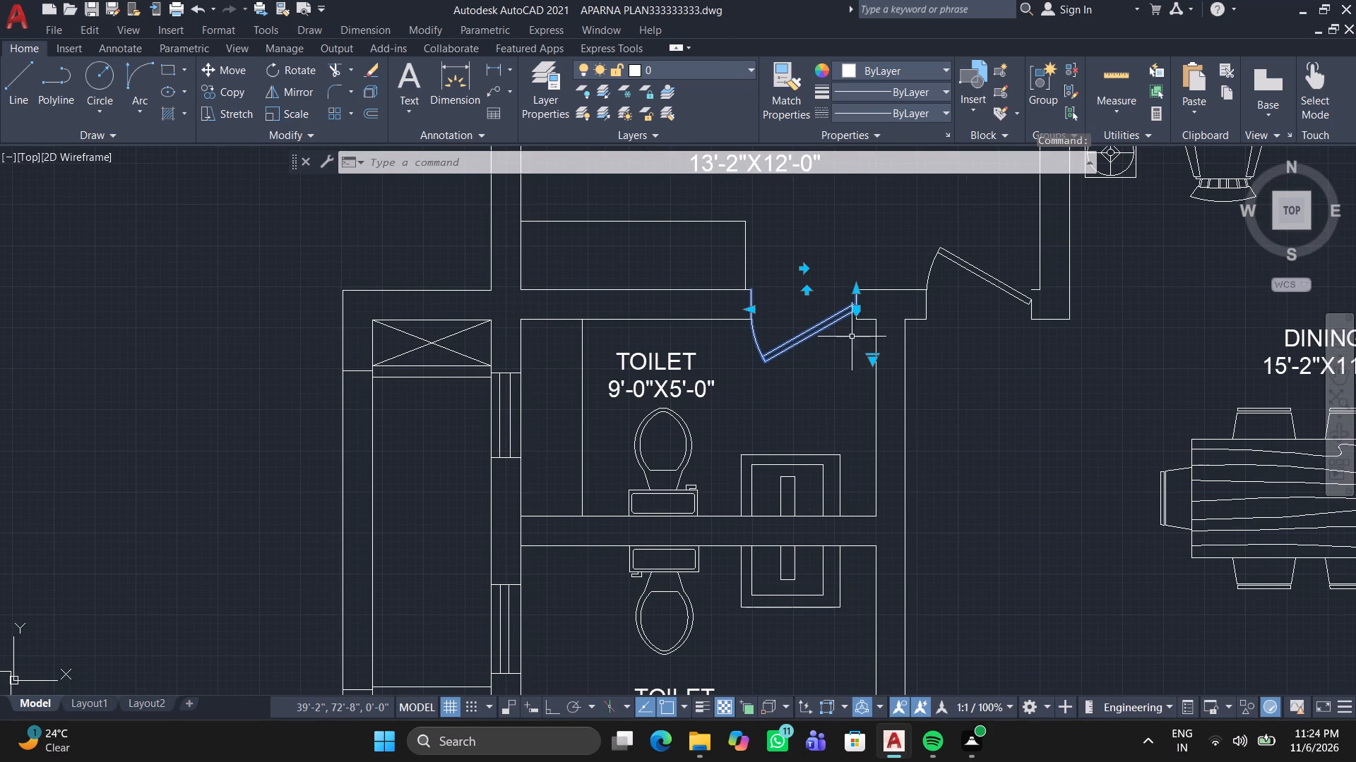
click(876, 356)
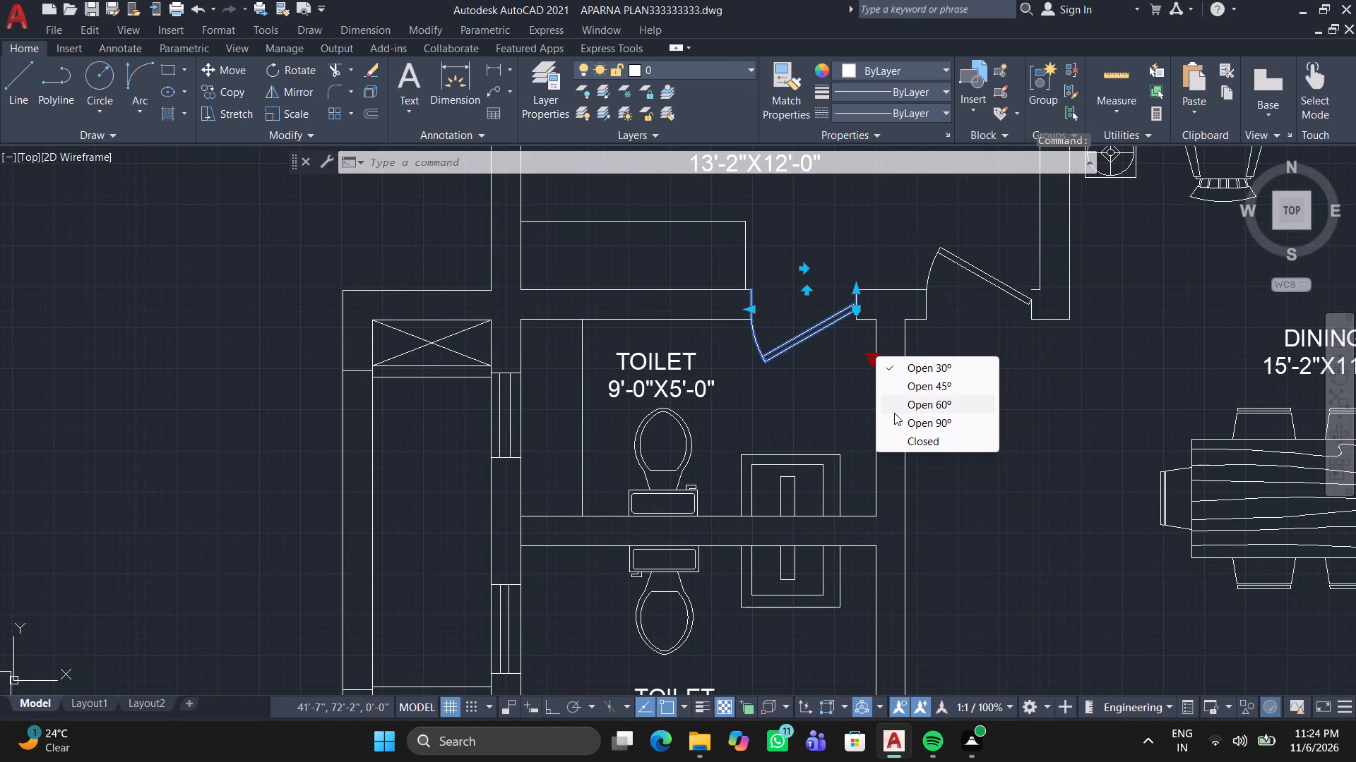
click(894, 413)
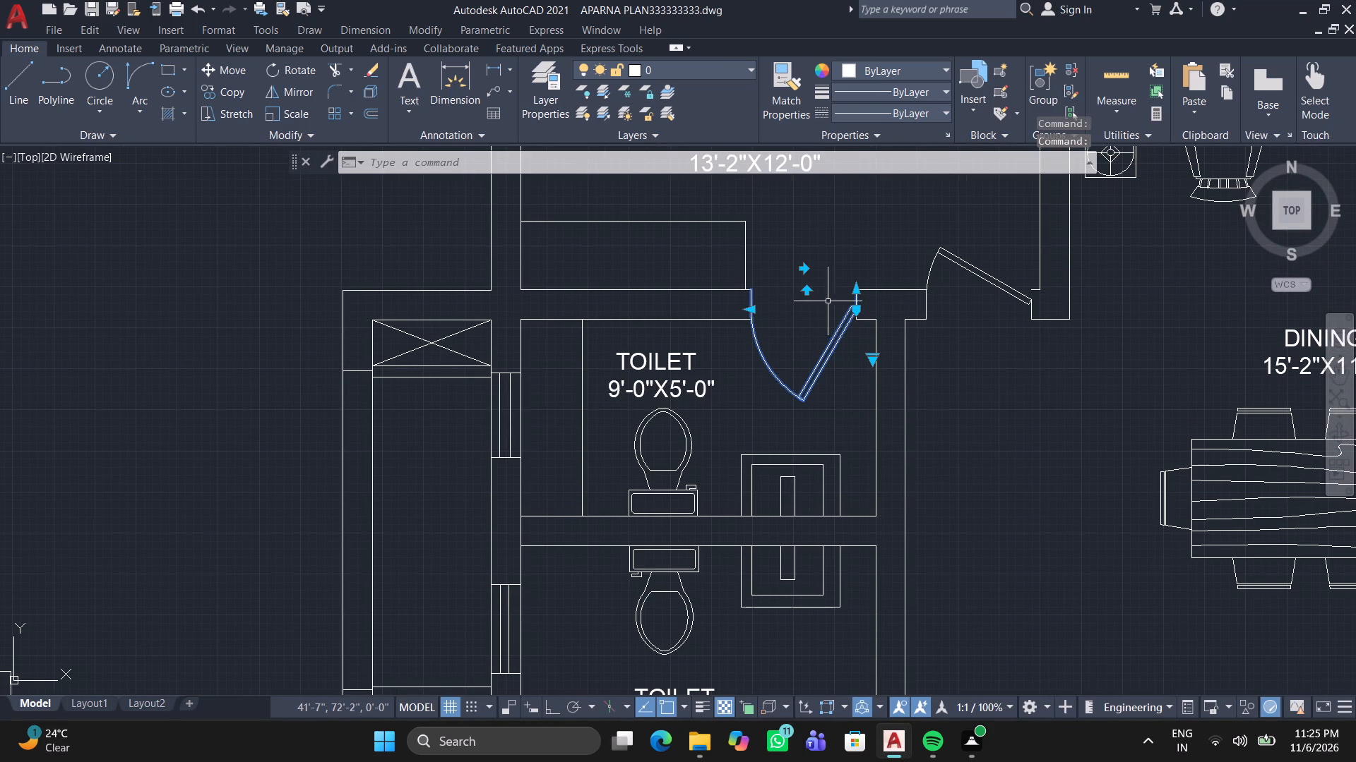
click(874, 356)
double_click(888, 416)
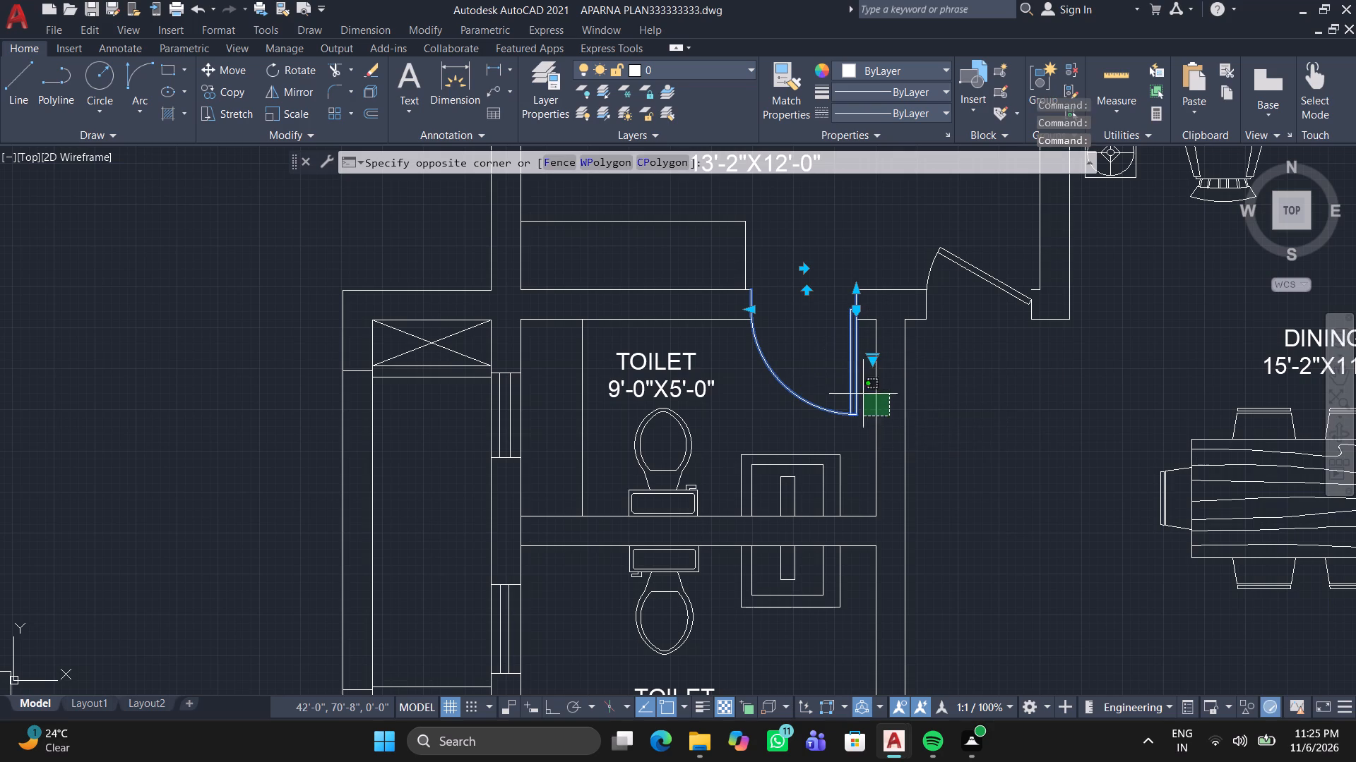
click(953, 388)
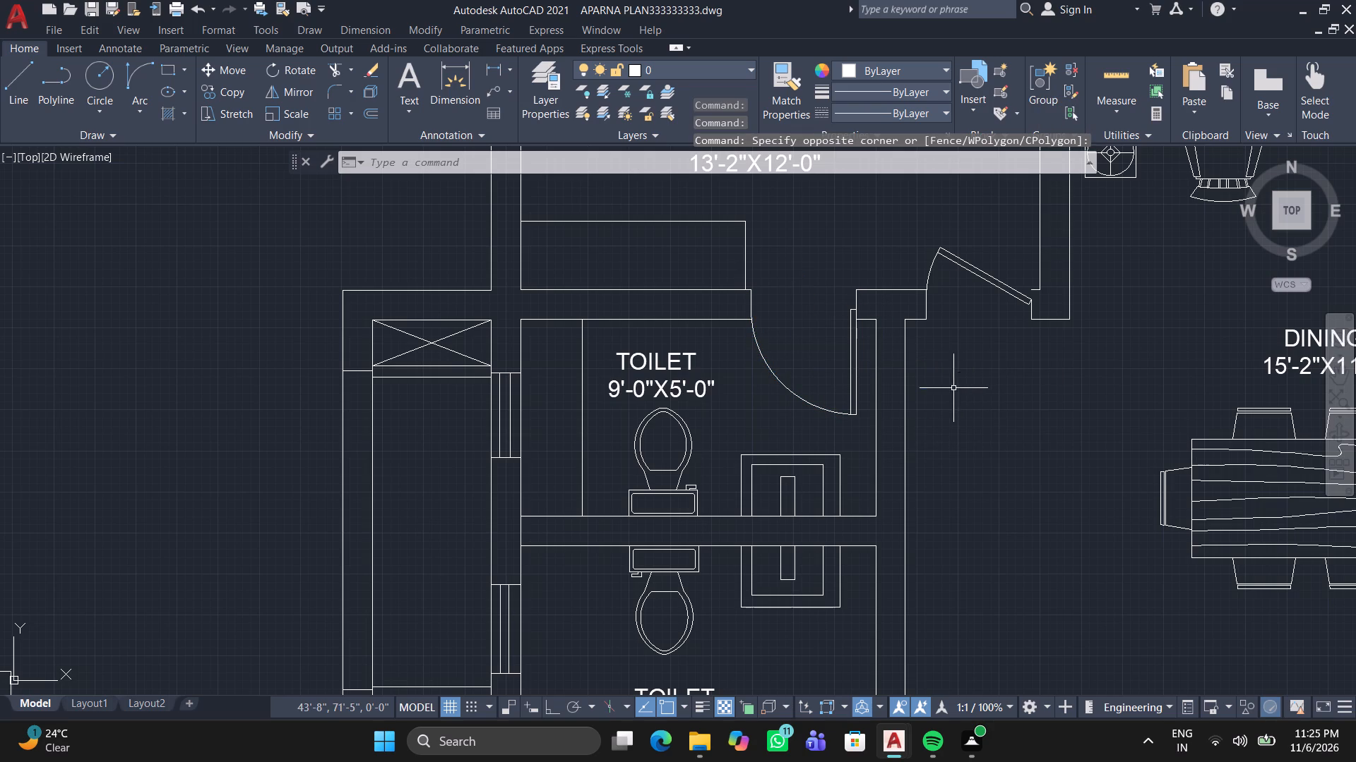
Flip the upper TOILET door so that it swings into BED ROOM 1.
click(847, 347)
click(765, 367)
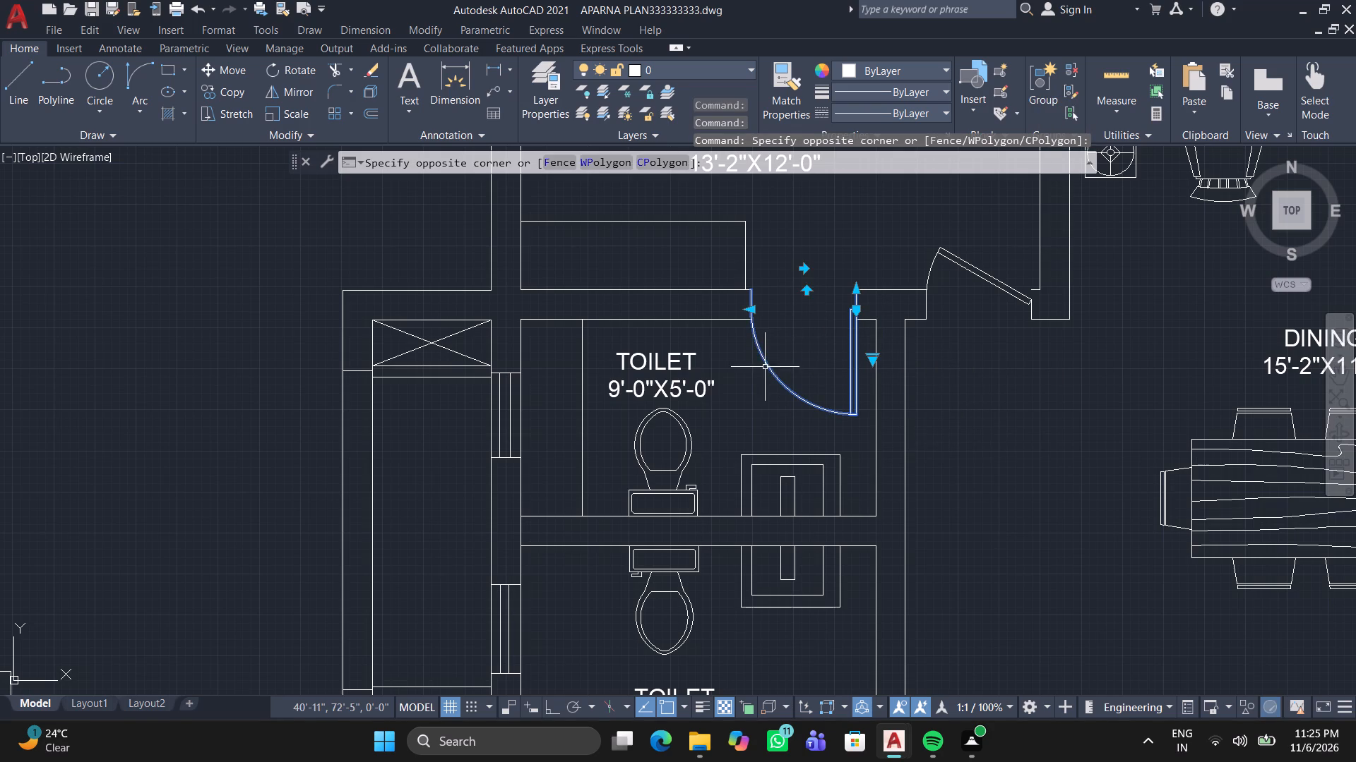
click(800, 258)
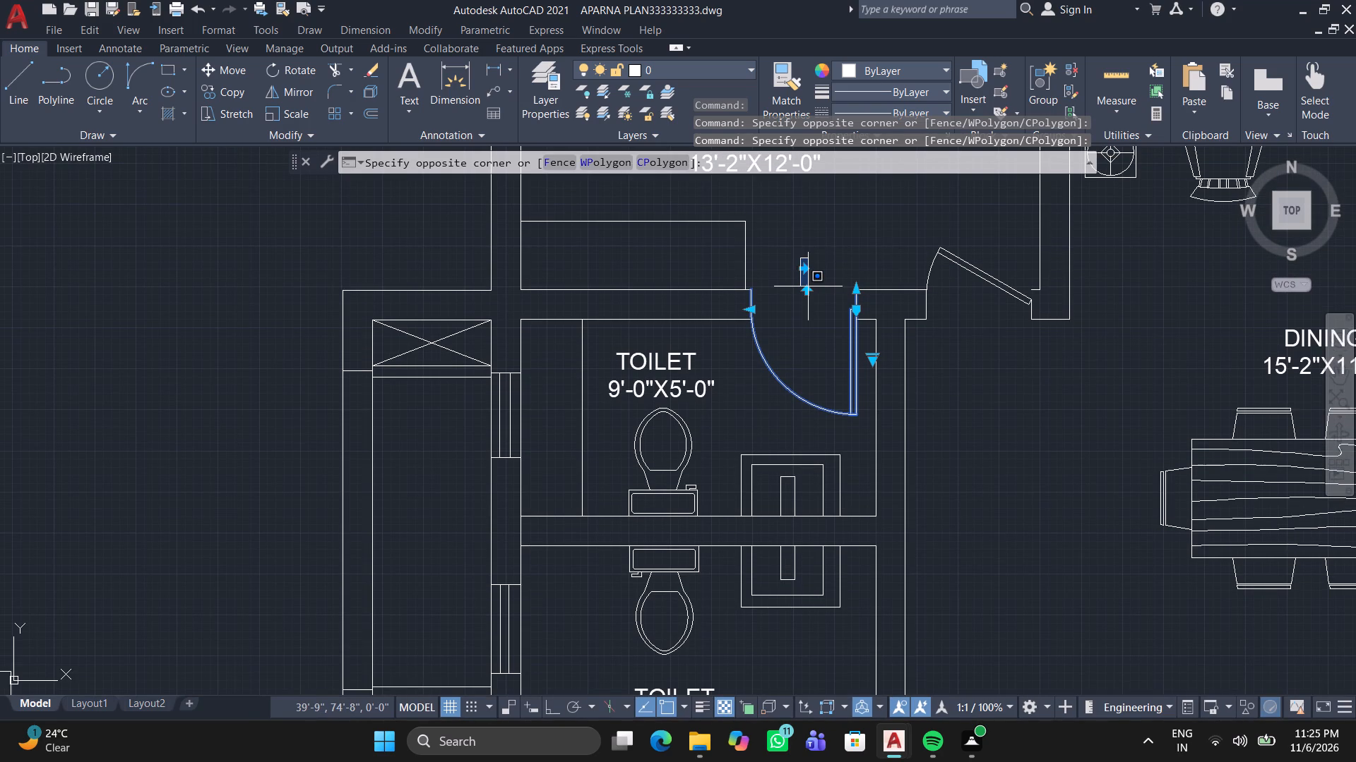
click(785, 246)
drag(763, 339, 747, 361)
drag(745, 362, 742, 365)
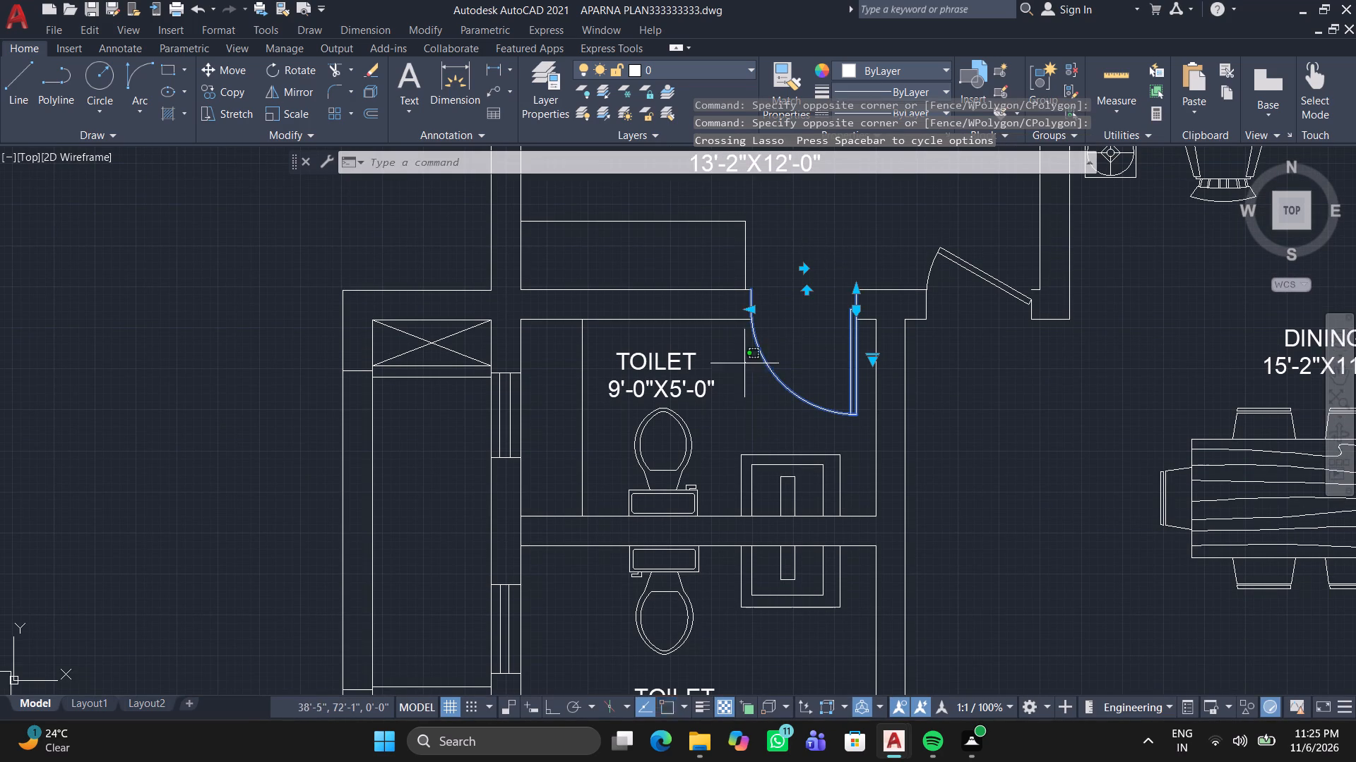
drag(742, 365, 738, 370)
click(750, 370)
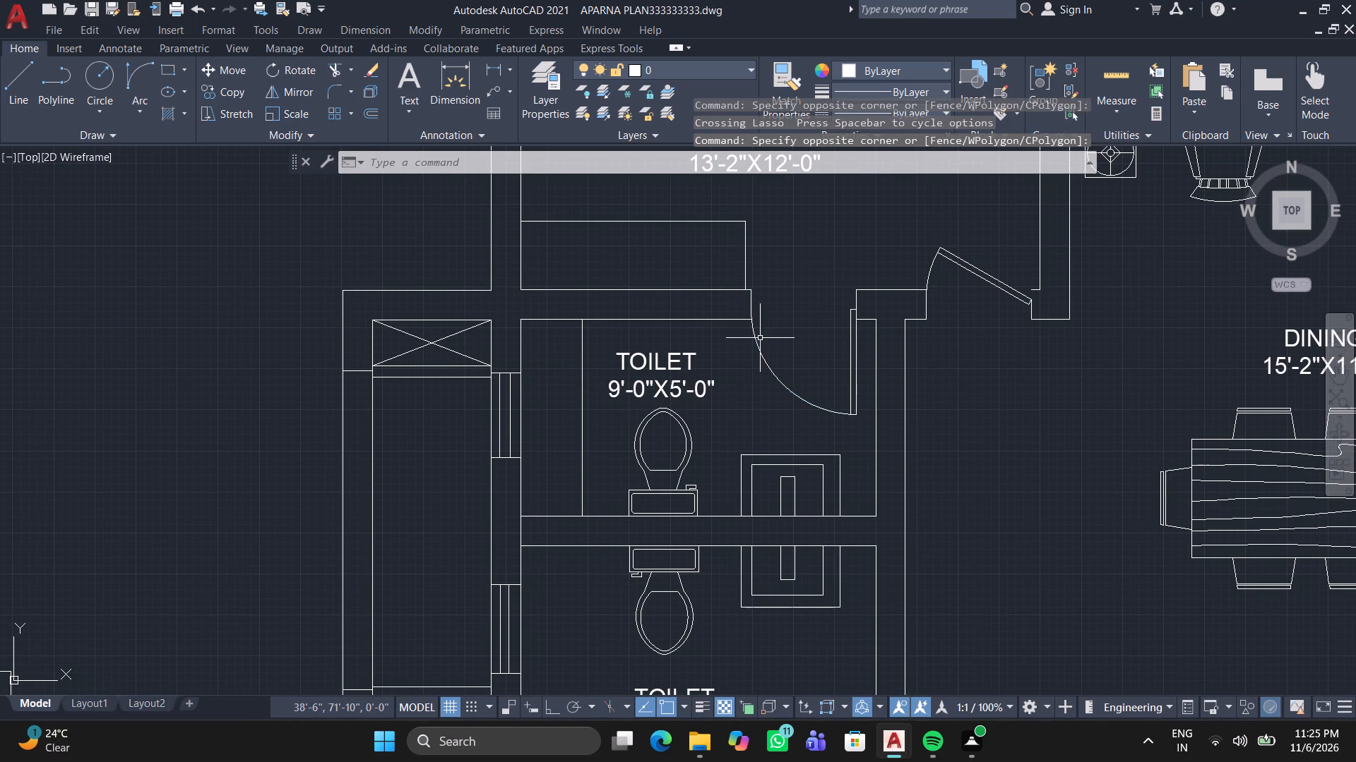
click(761, 337)
click(742, 351)
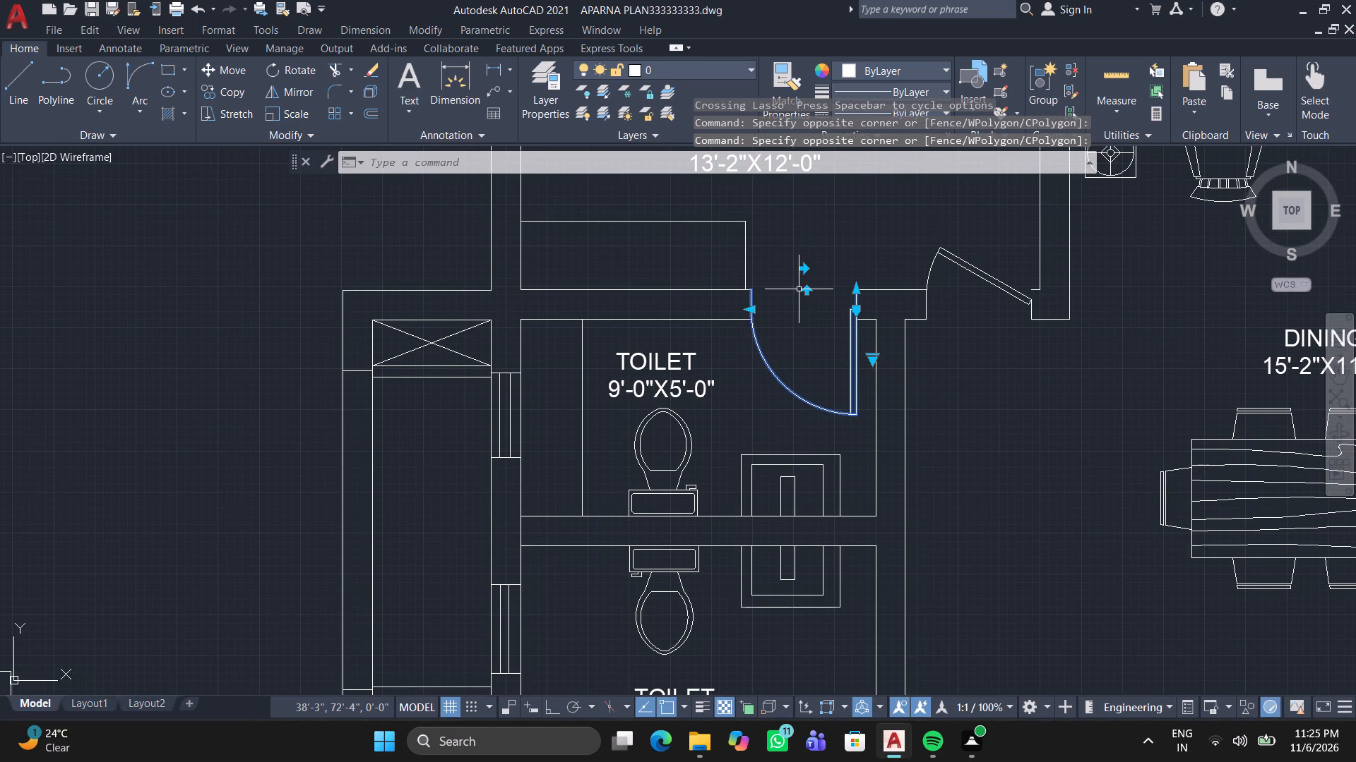
click(806, 293)
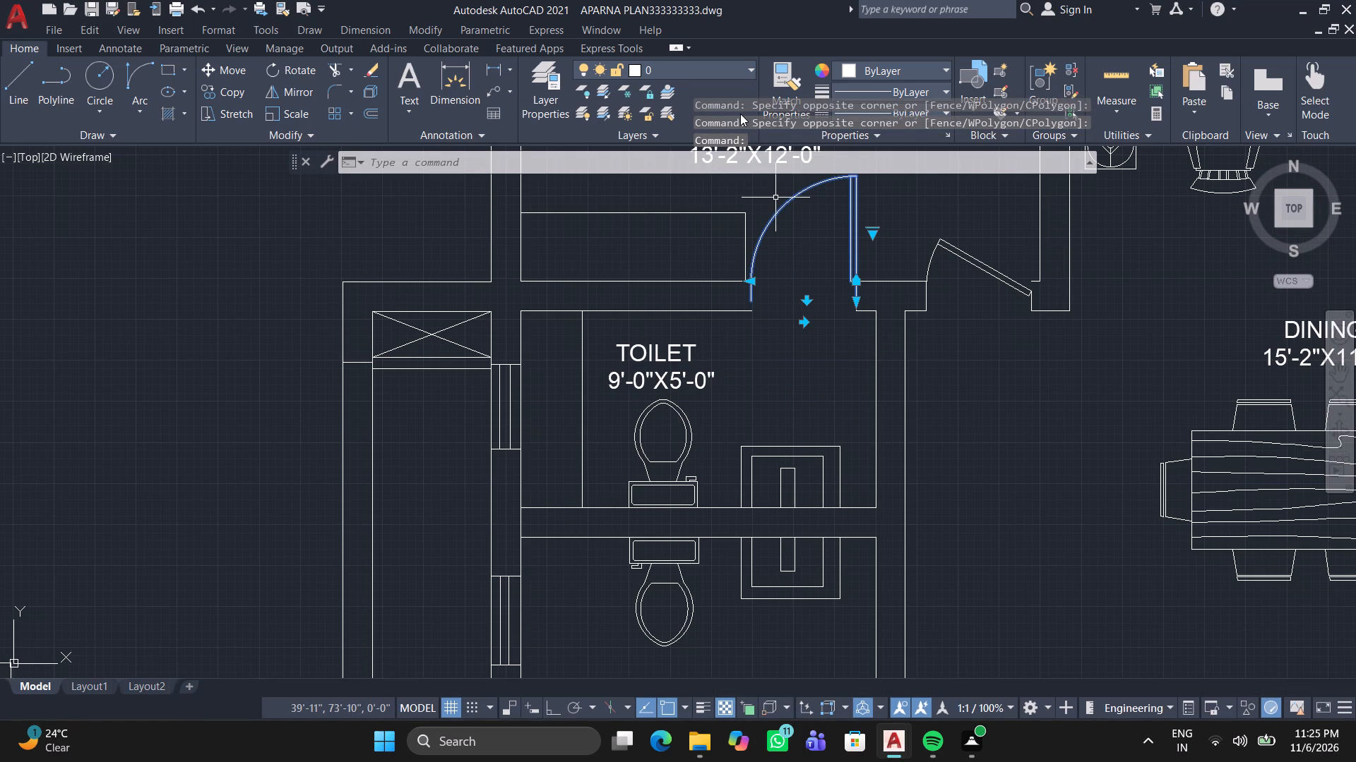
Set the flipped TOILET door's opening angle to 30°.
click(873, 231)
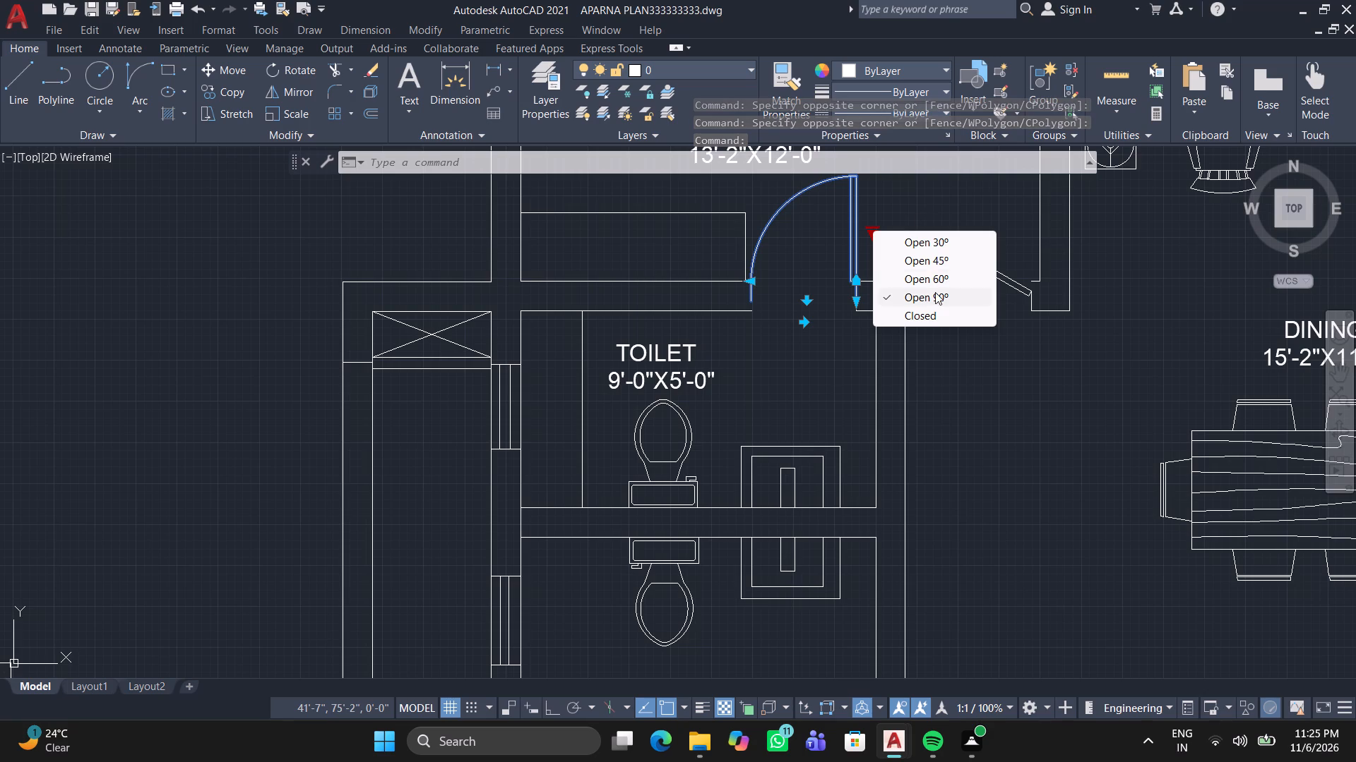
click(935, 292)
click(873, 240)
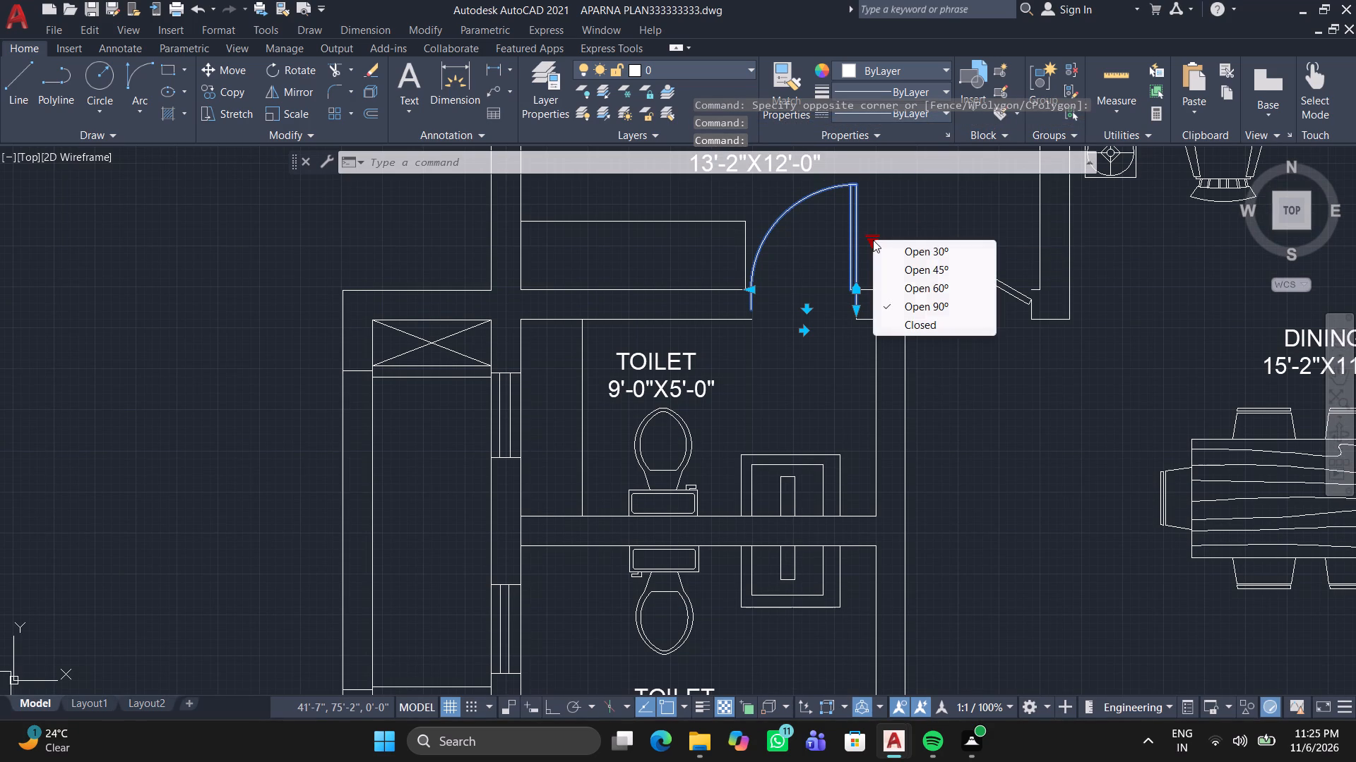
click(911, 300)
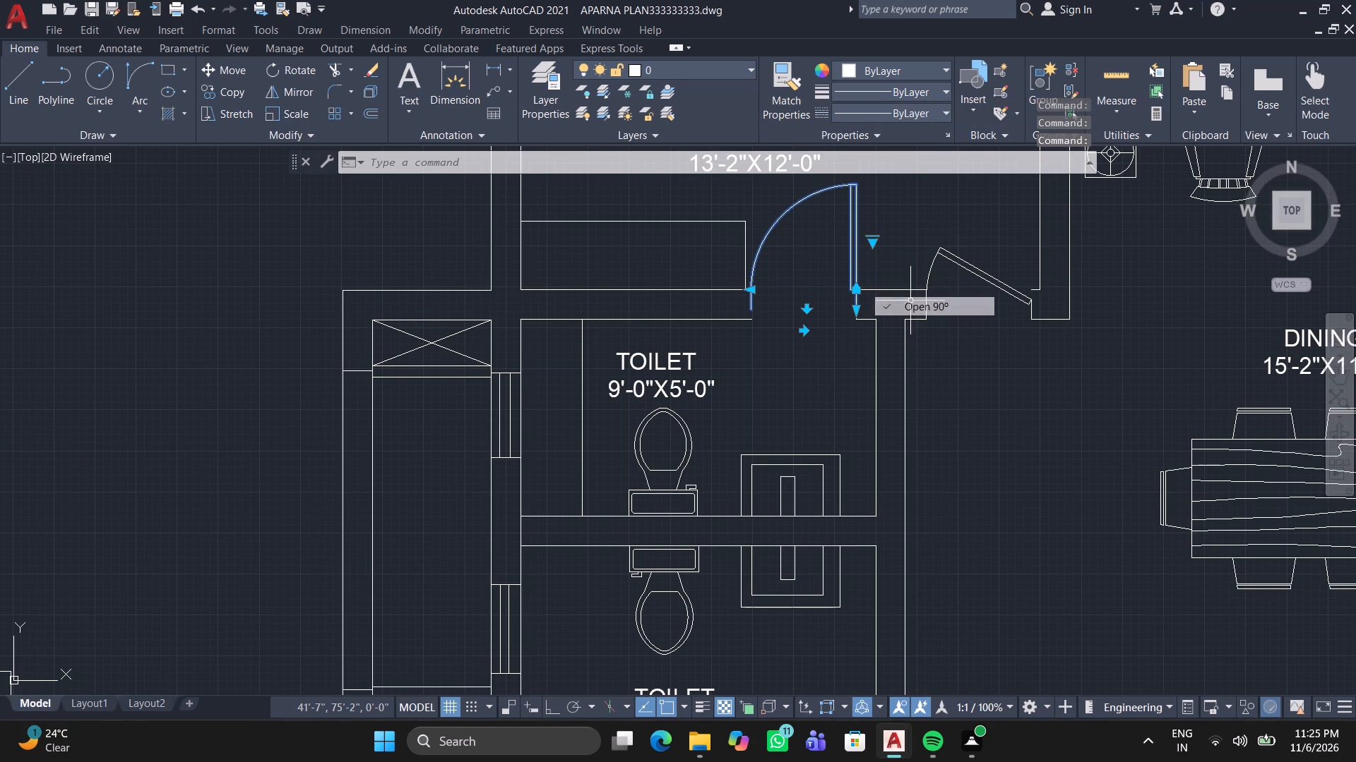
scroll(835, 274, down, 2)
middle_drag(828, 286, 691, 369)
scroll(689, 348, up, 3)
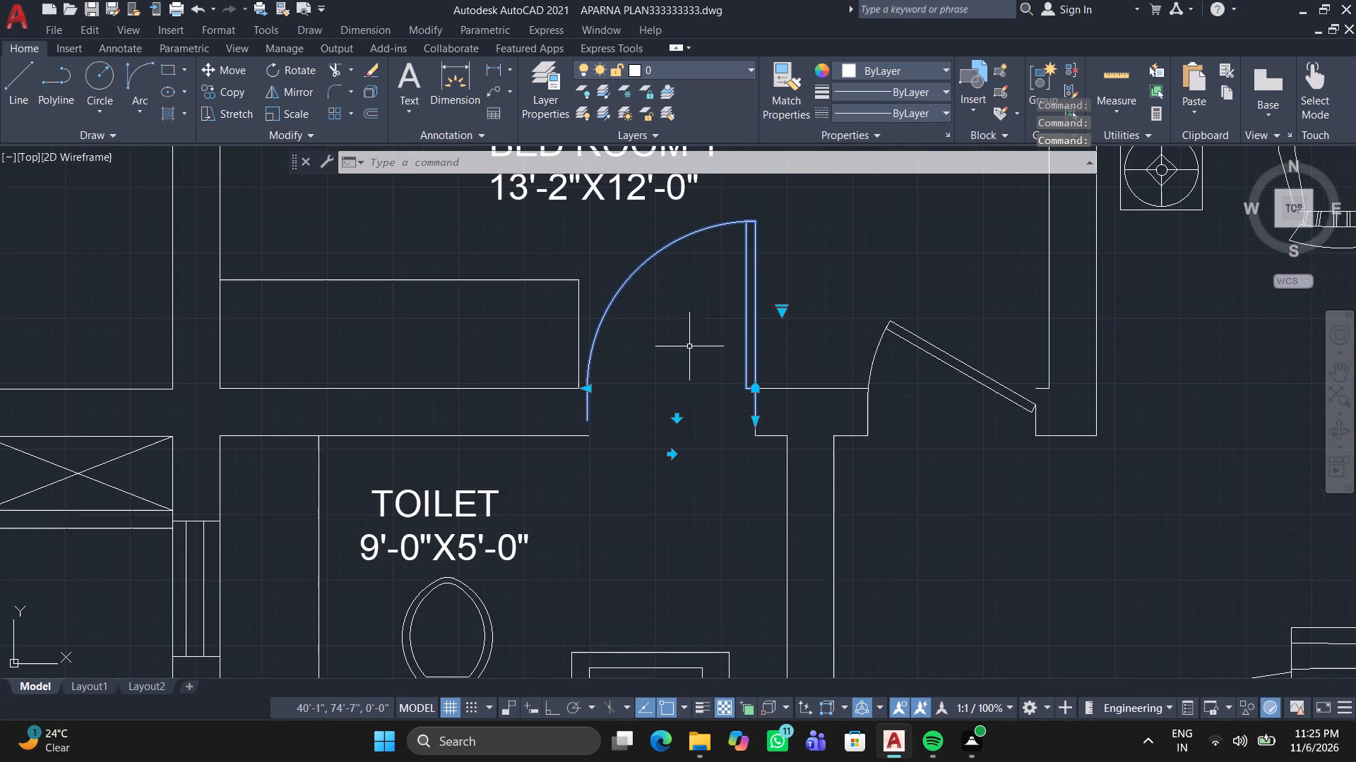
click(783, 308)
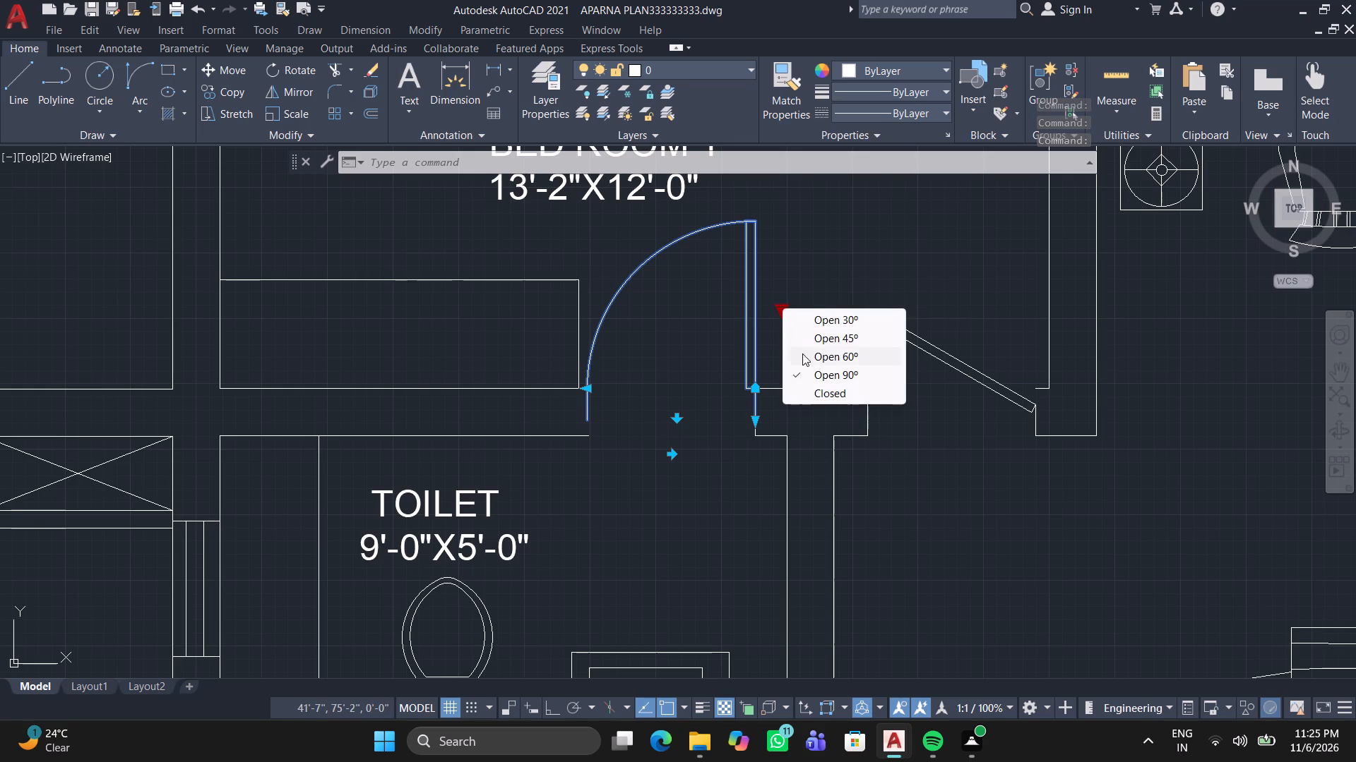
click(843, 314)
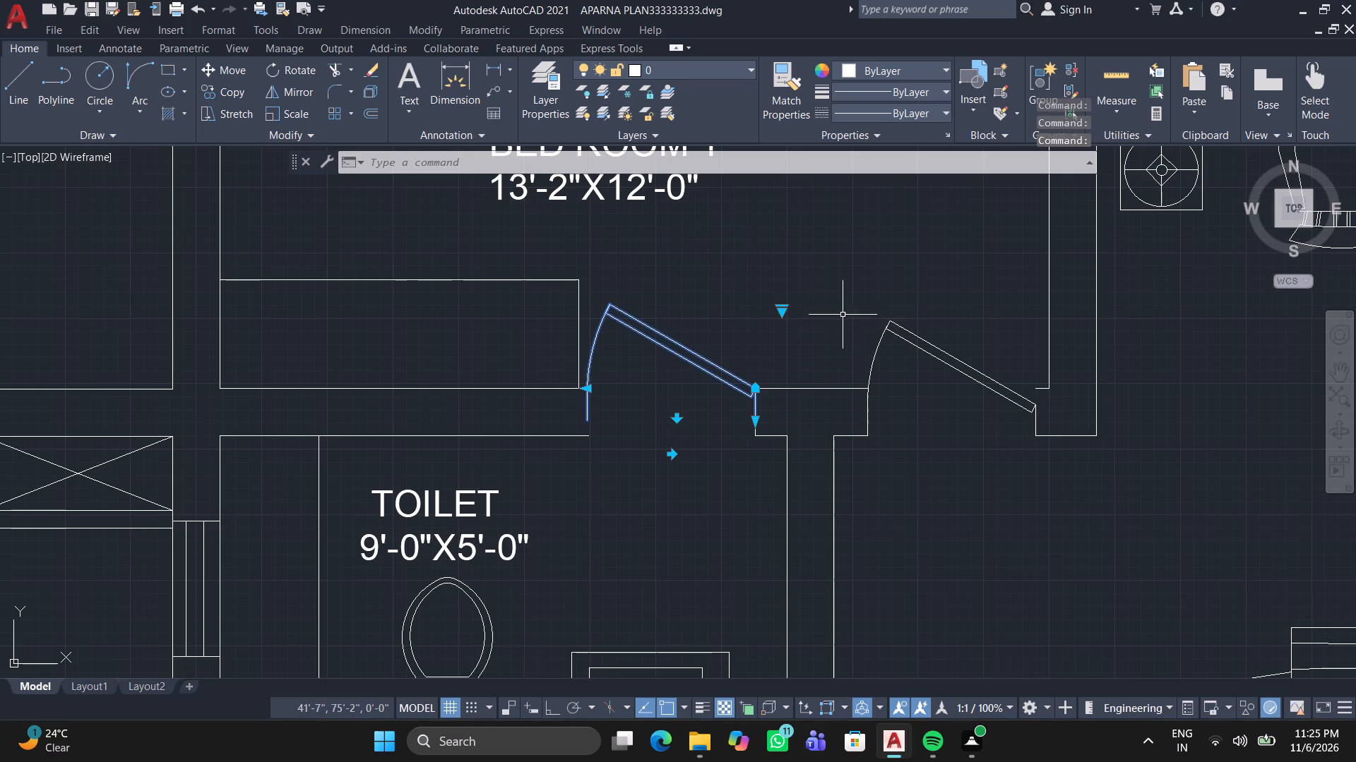
Set the opening angle of the flipped TOILET door to 90°.
middle_drag(843, 316, 660, 320)
click(725, 344)
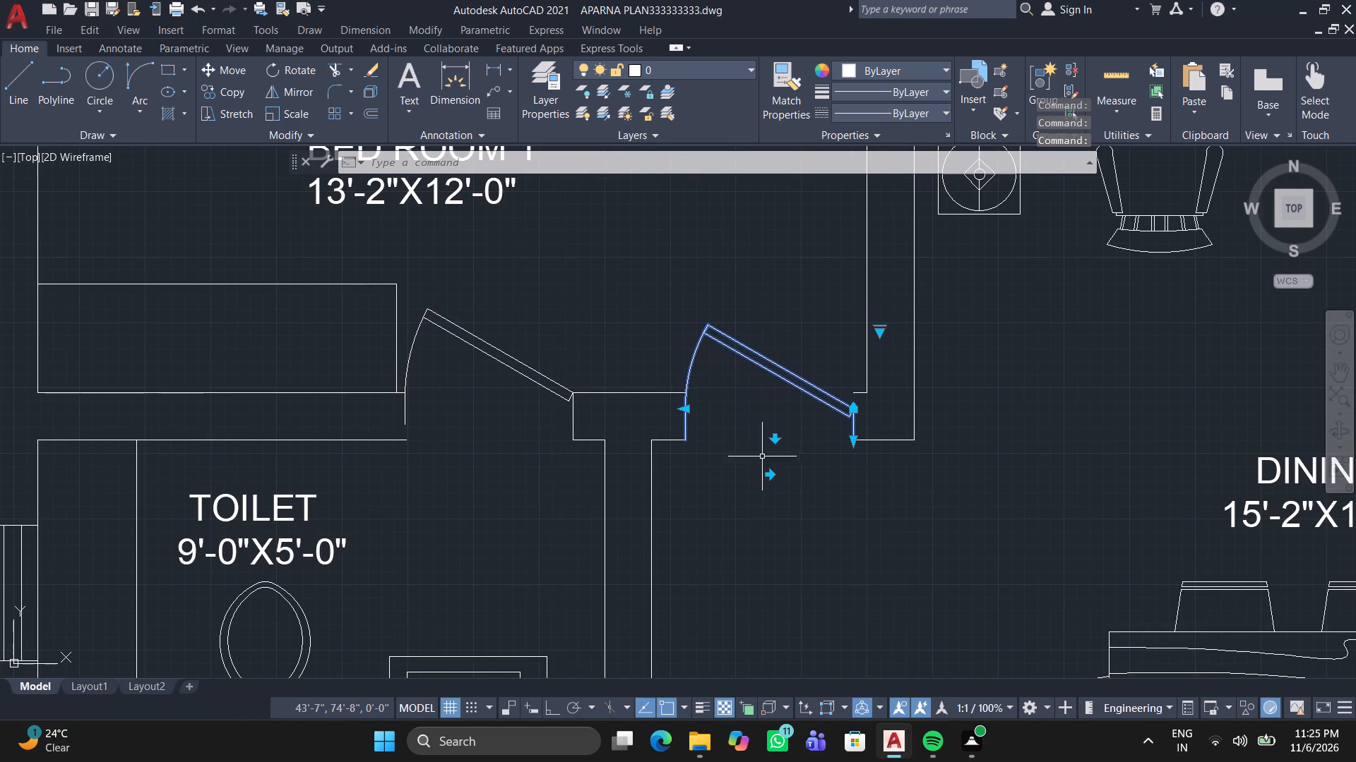
click(510, 379)
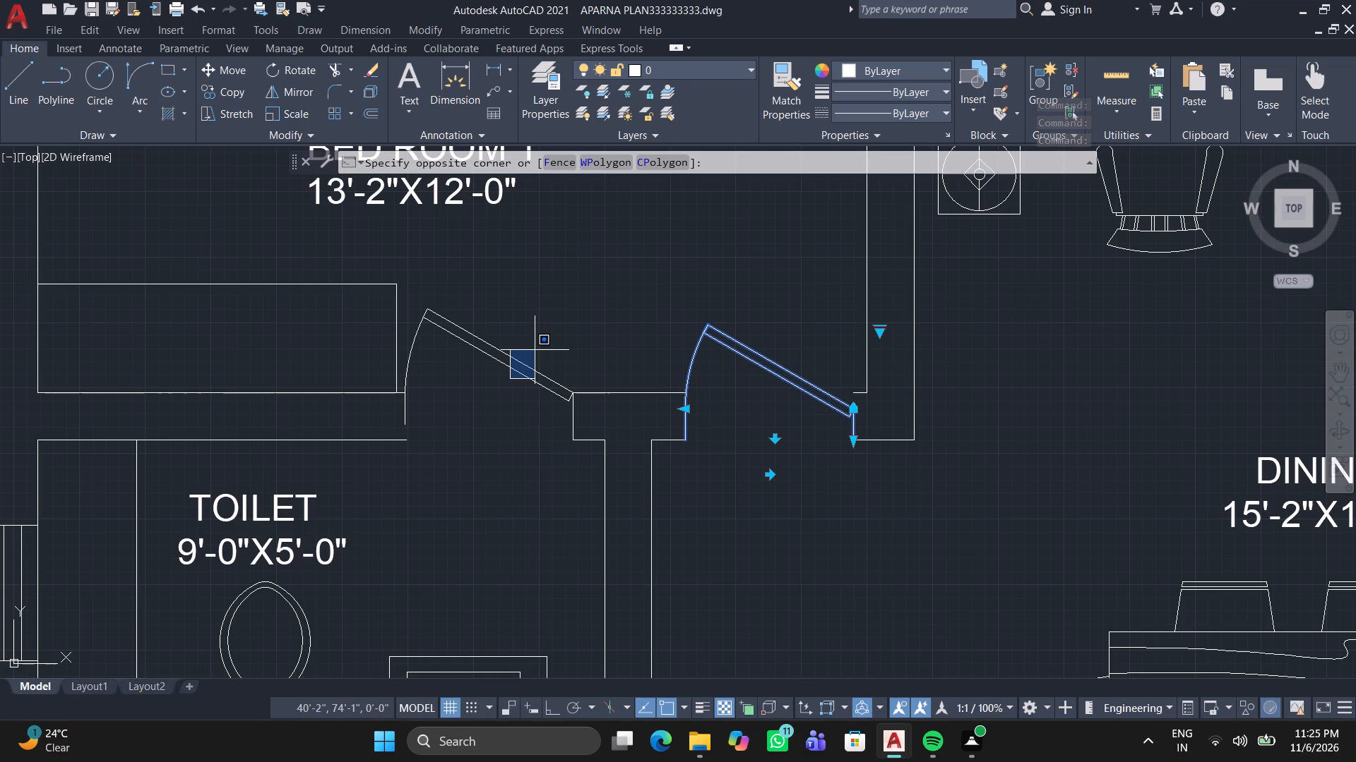
click(521, 353)
click(513, 355)
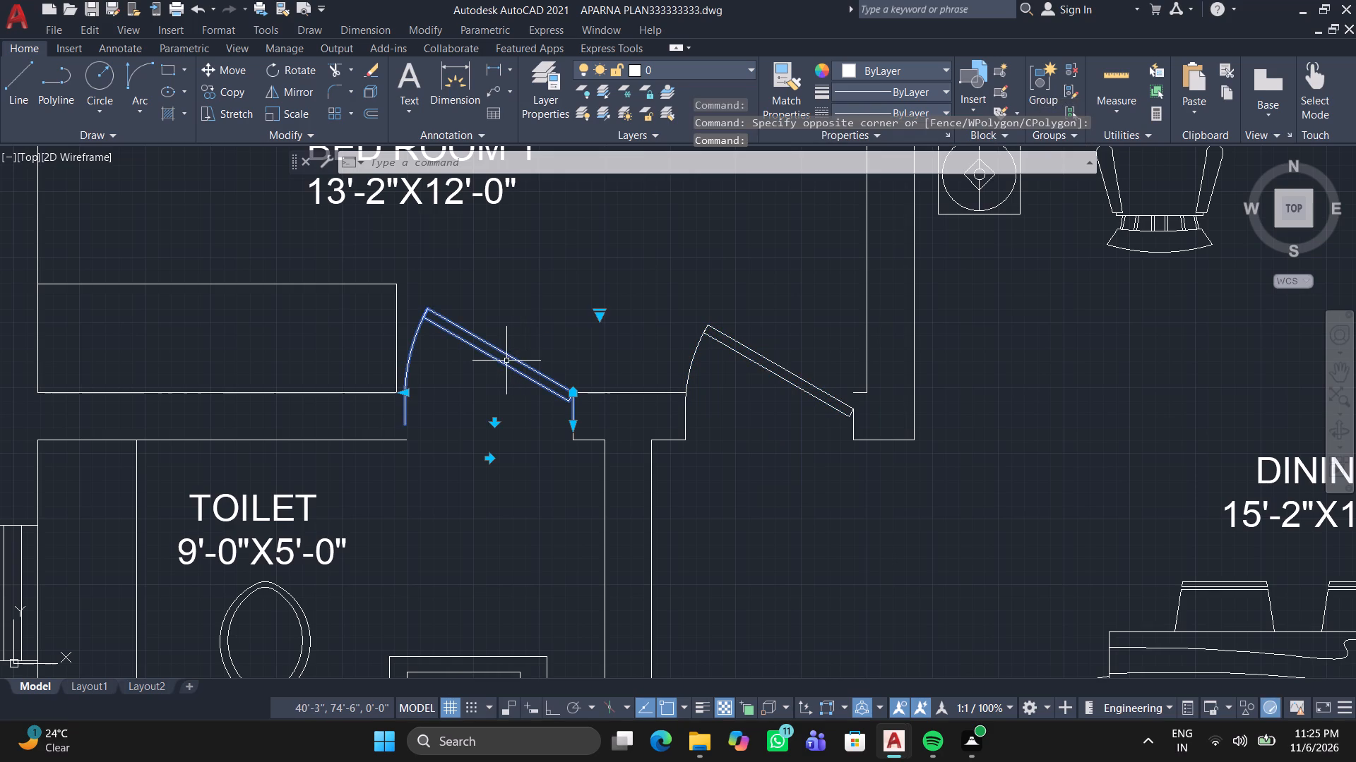
click(602, 313)
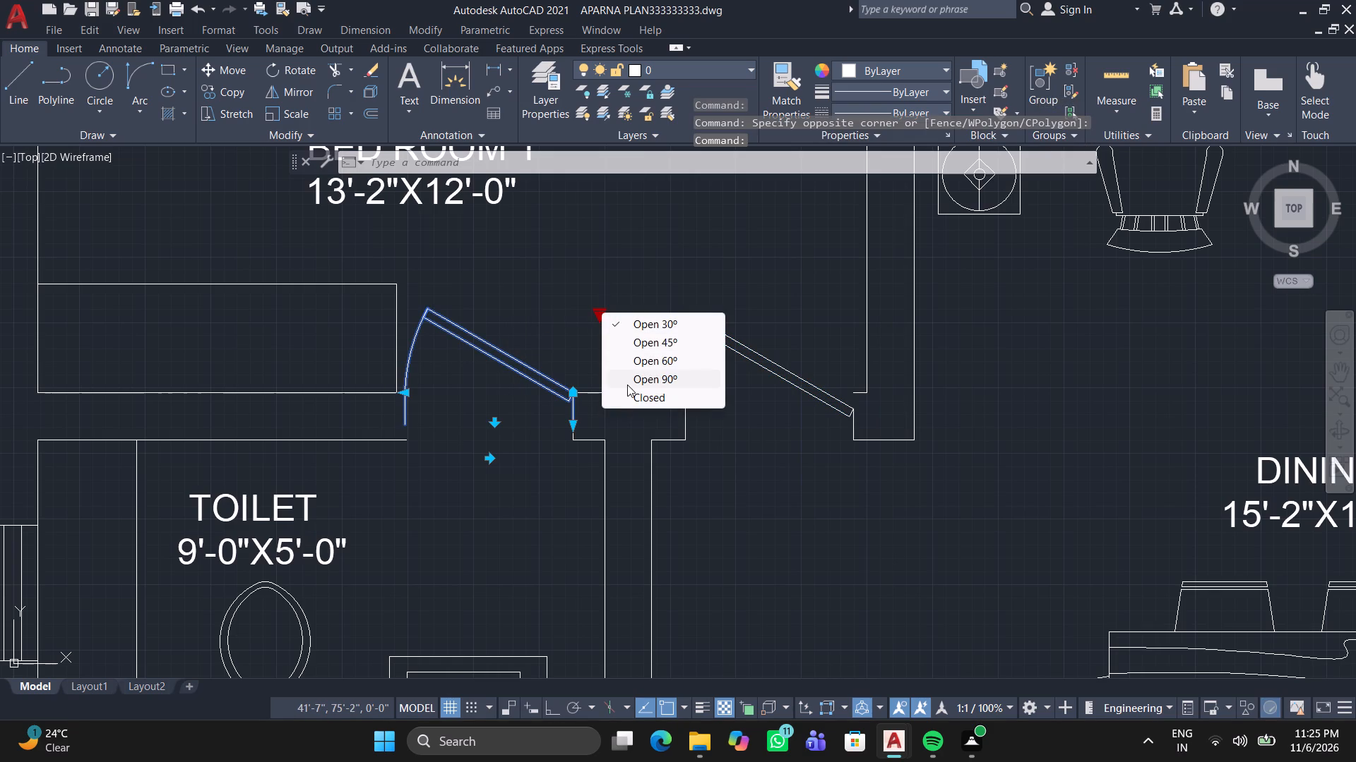
click(627, 376)
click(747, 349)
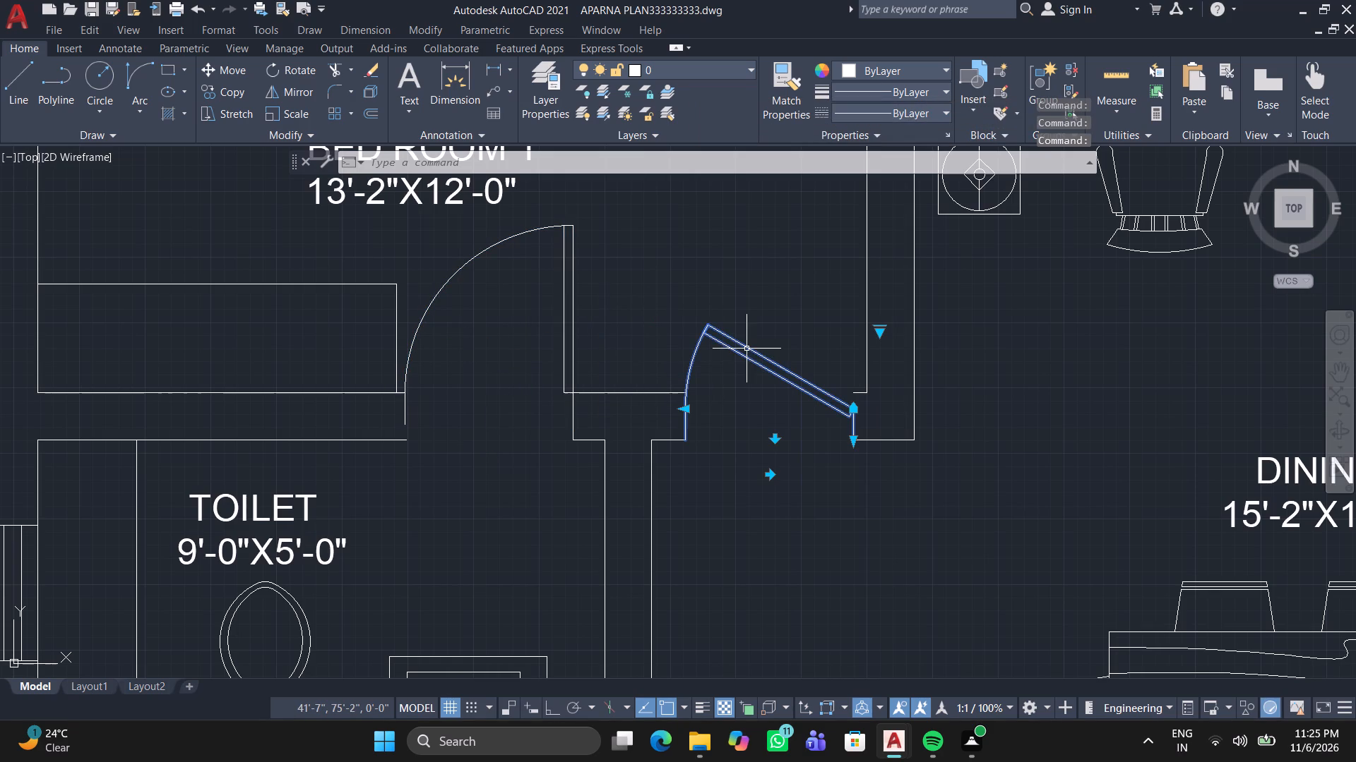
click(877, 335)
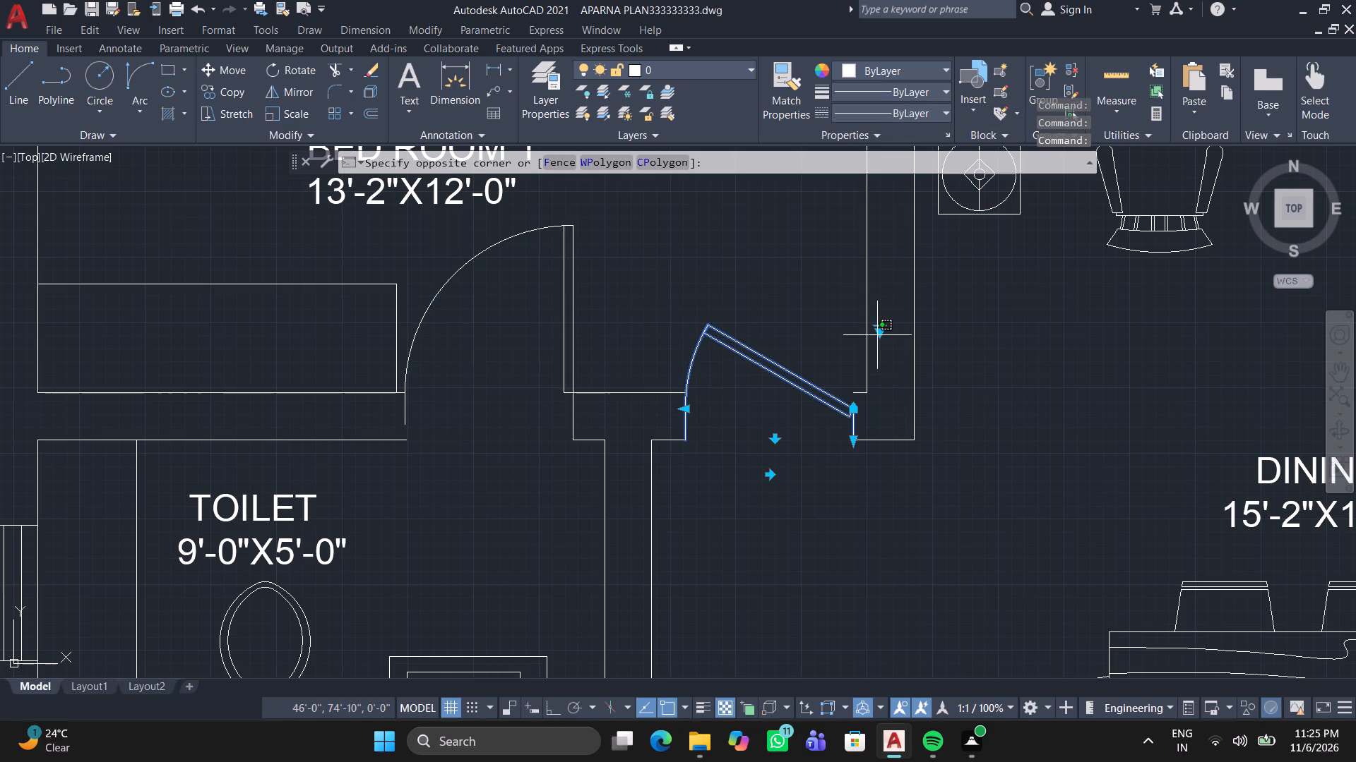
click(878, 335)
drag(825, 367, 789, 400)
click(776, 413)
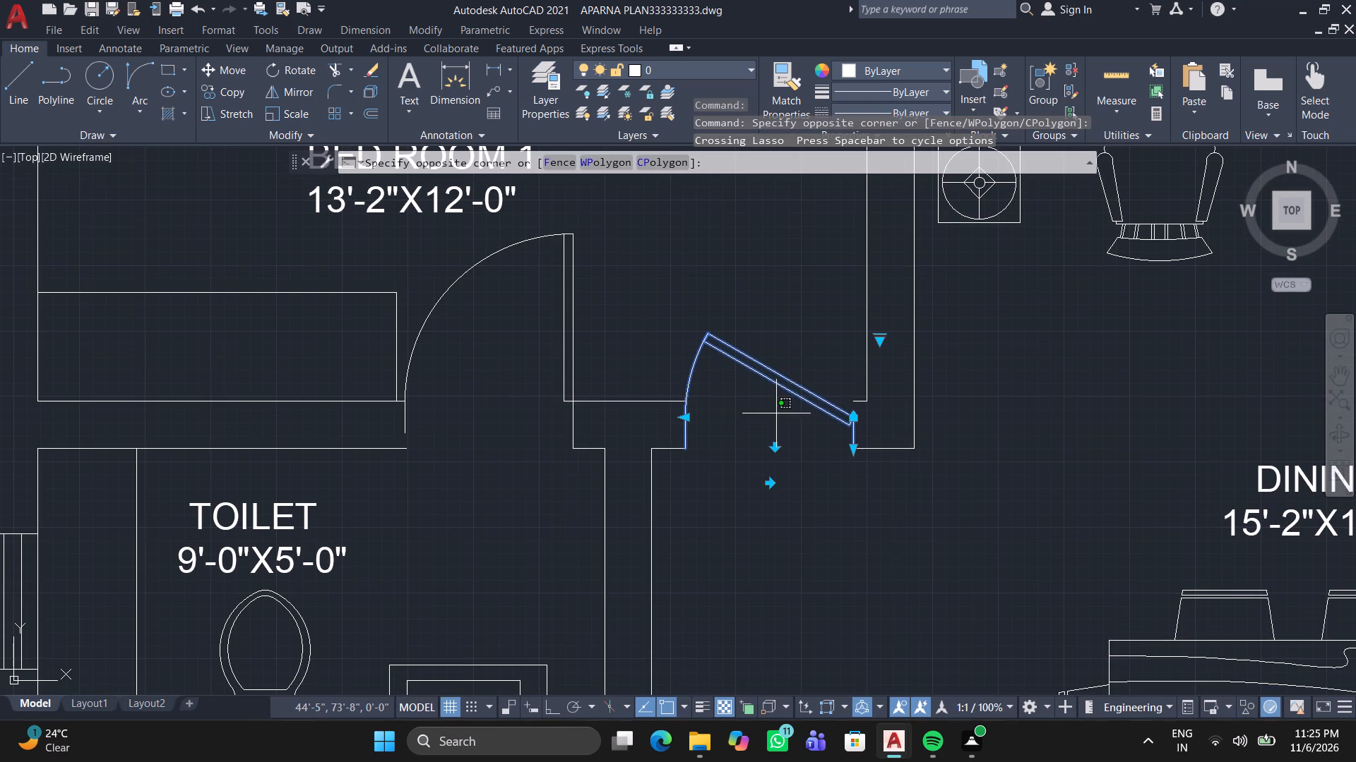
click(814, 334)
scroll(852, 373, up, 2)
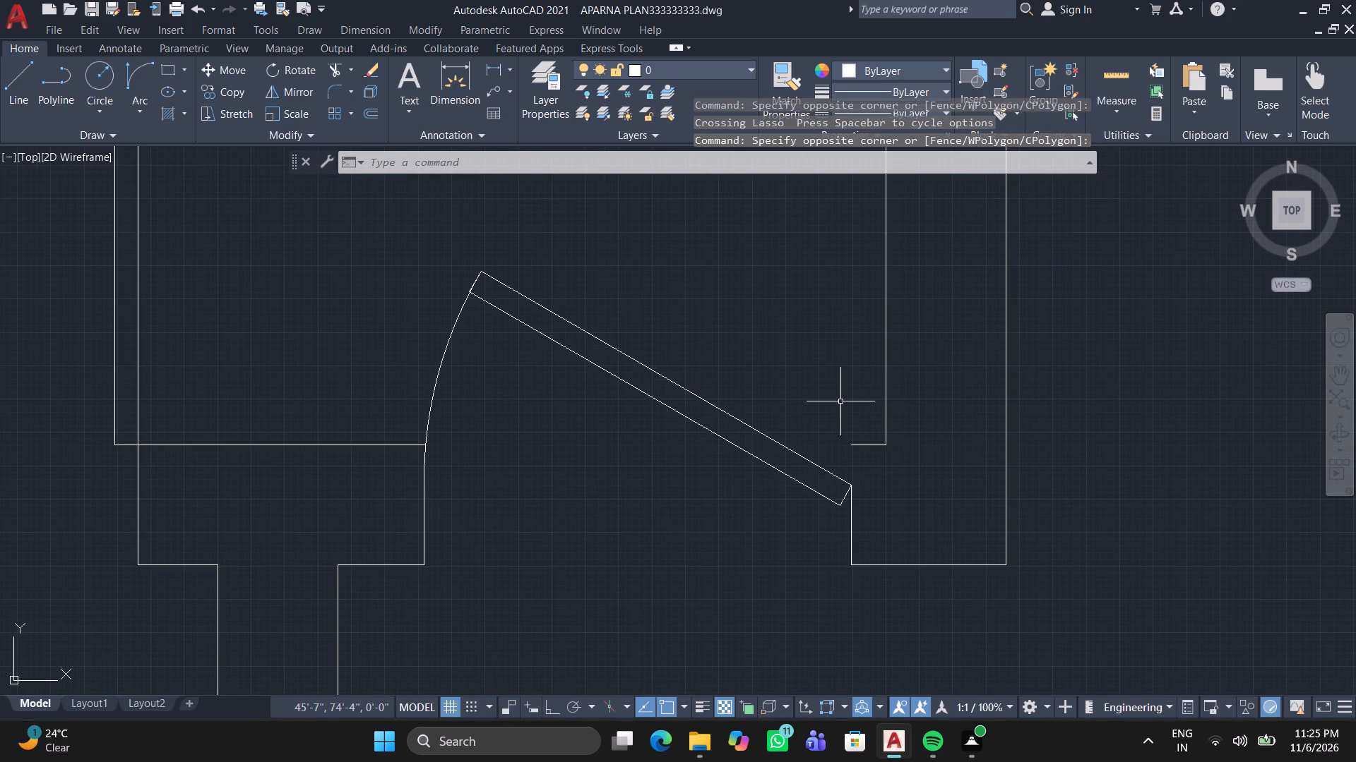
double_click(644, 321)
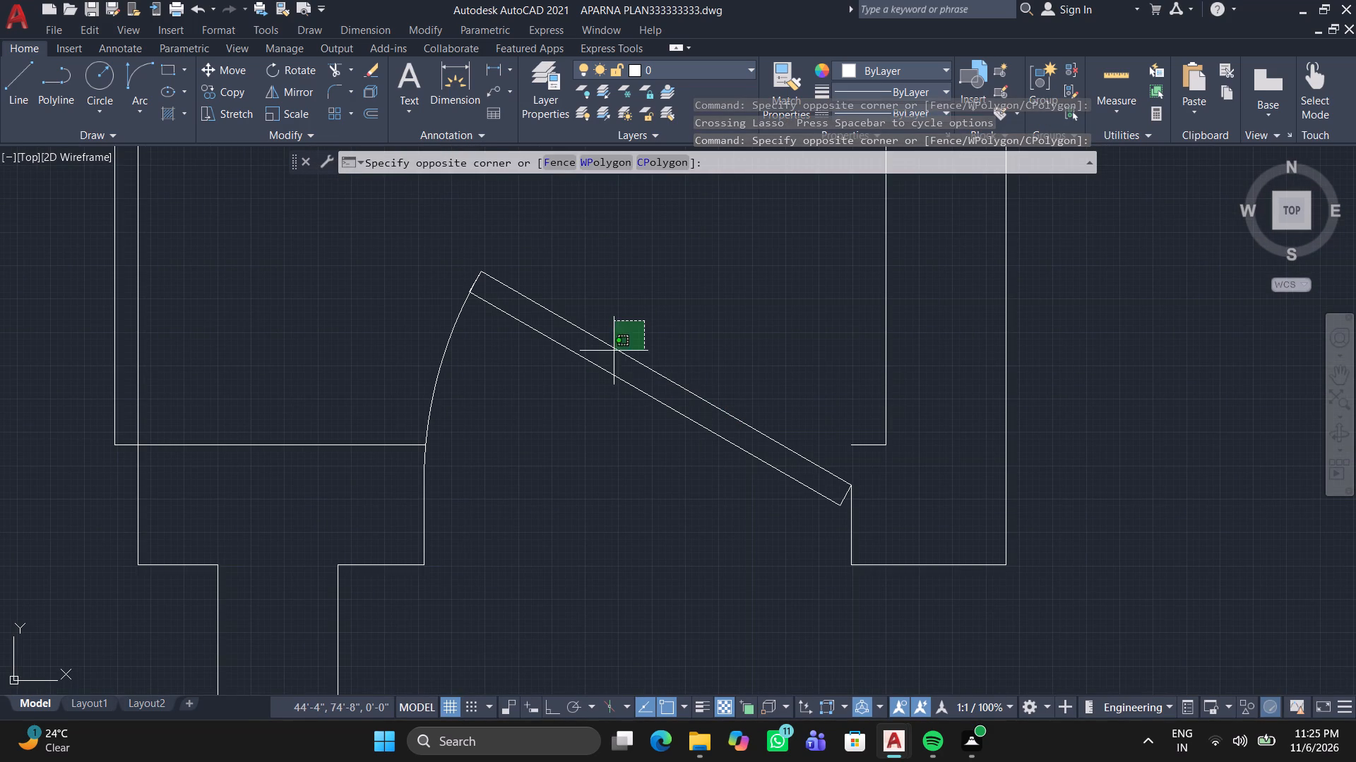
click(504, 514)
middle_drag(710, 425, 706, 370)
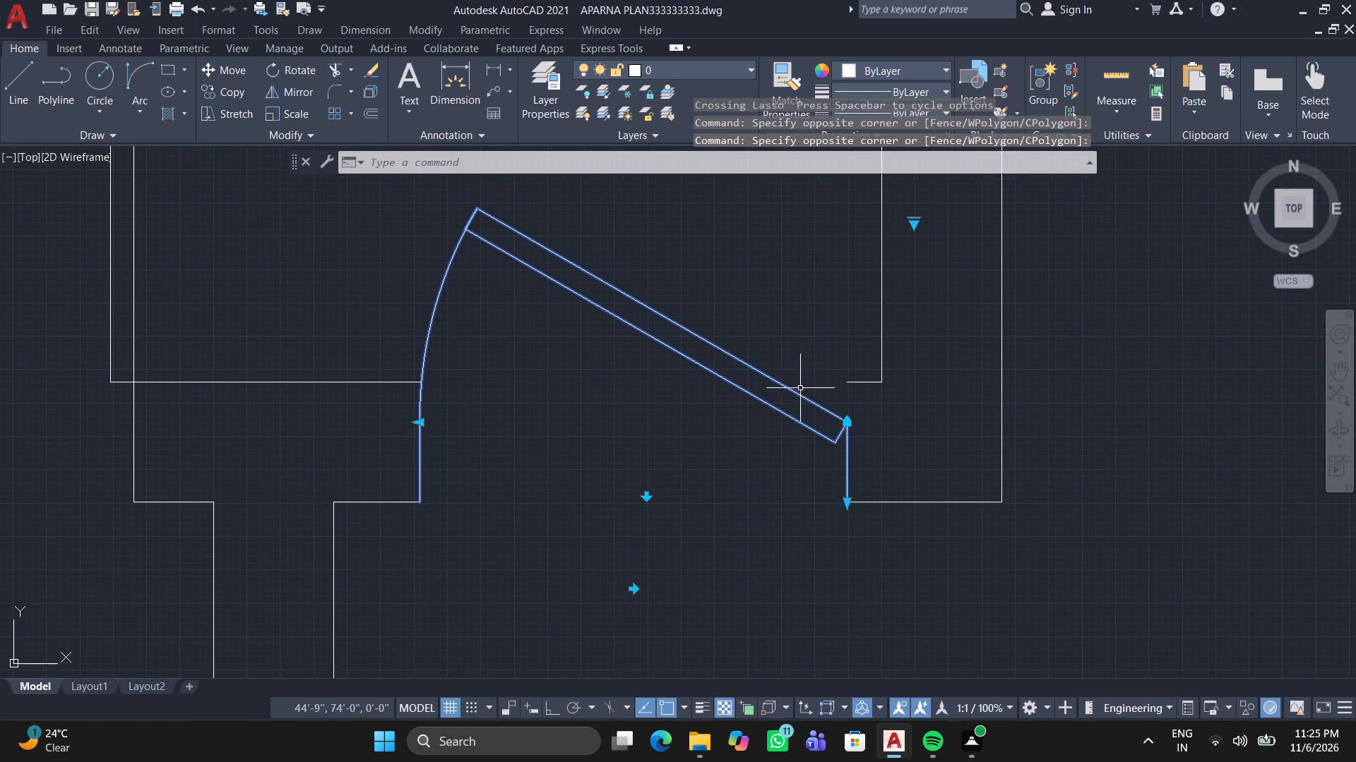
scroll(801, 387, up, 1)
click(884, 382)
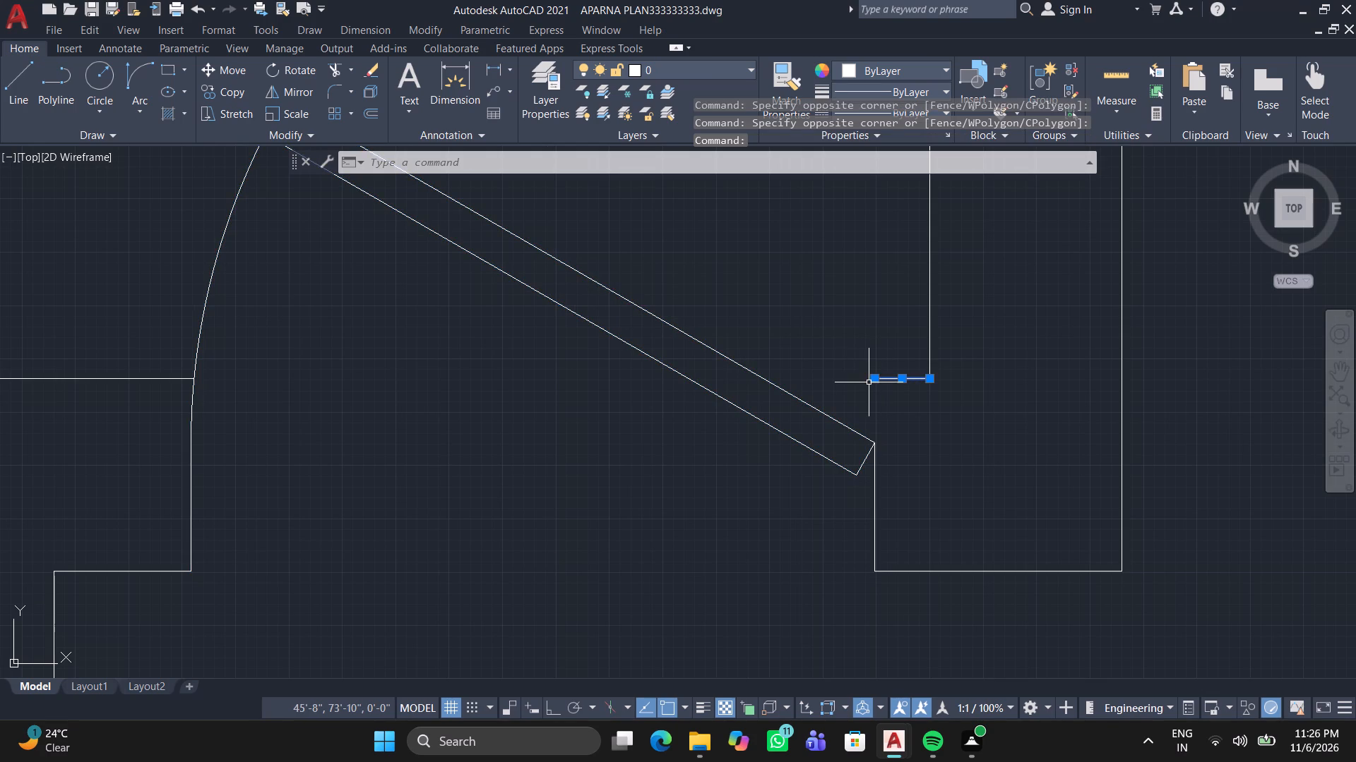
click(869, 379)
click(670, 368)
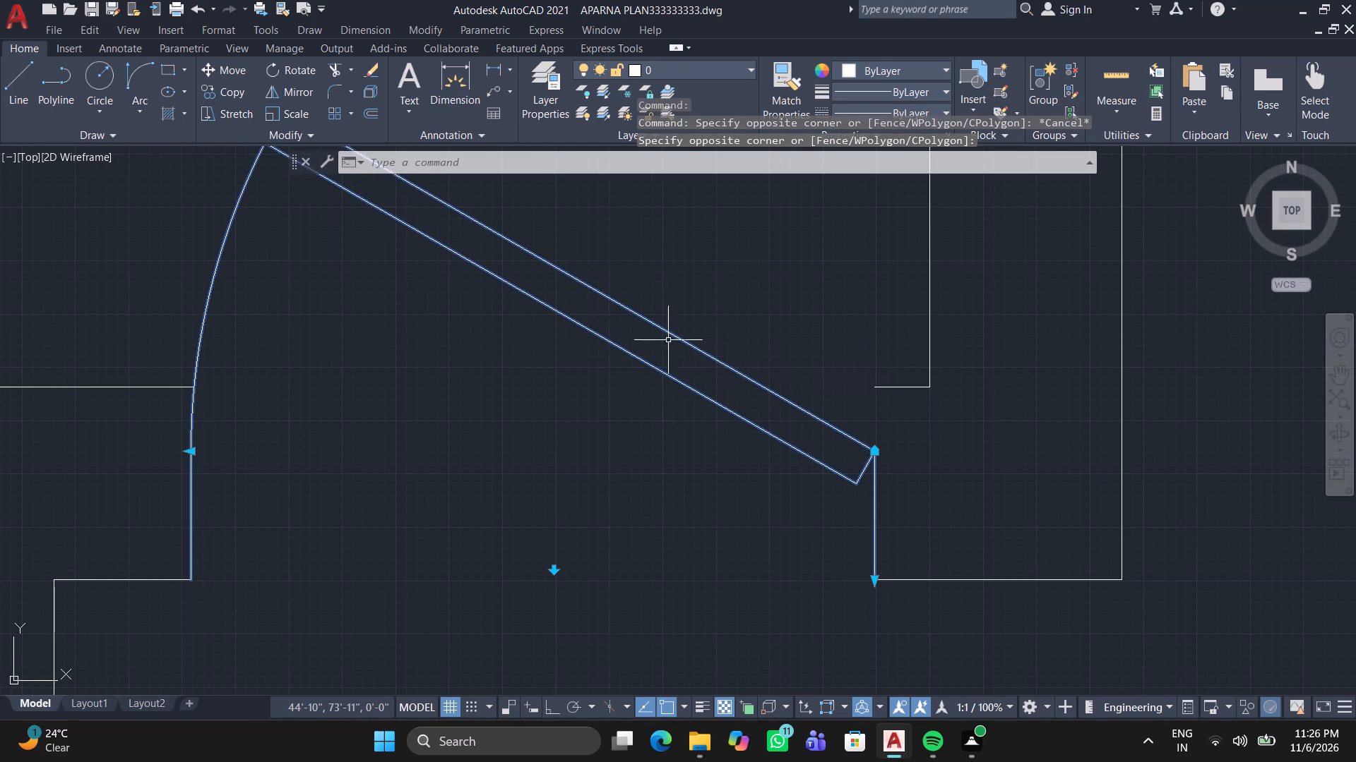
Draw a horizontal line about 1' long from the short wall line's open end across BED ROOM 1's entrance door leaf.
click(23, 72)
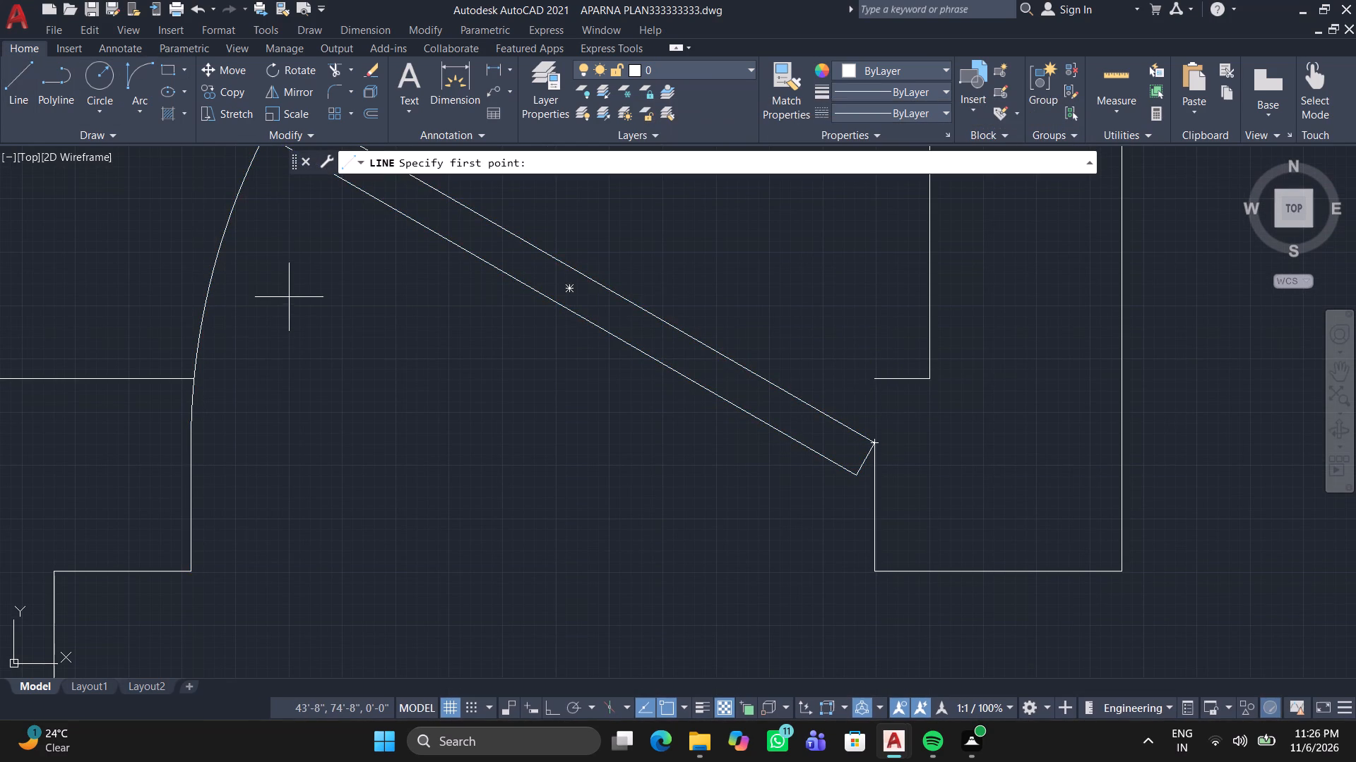
click(882, 375)
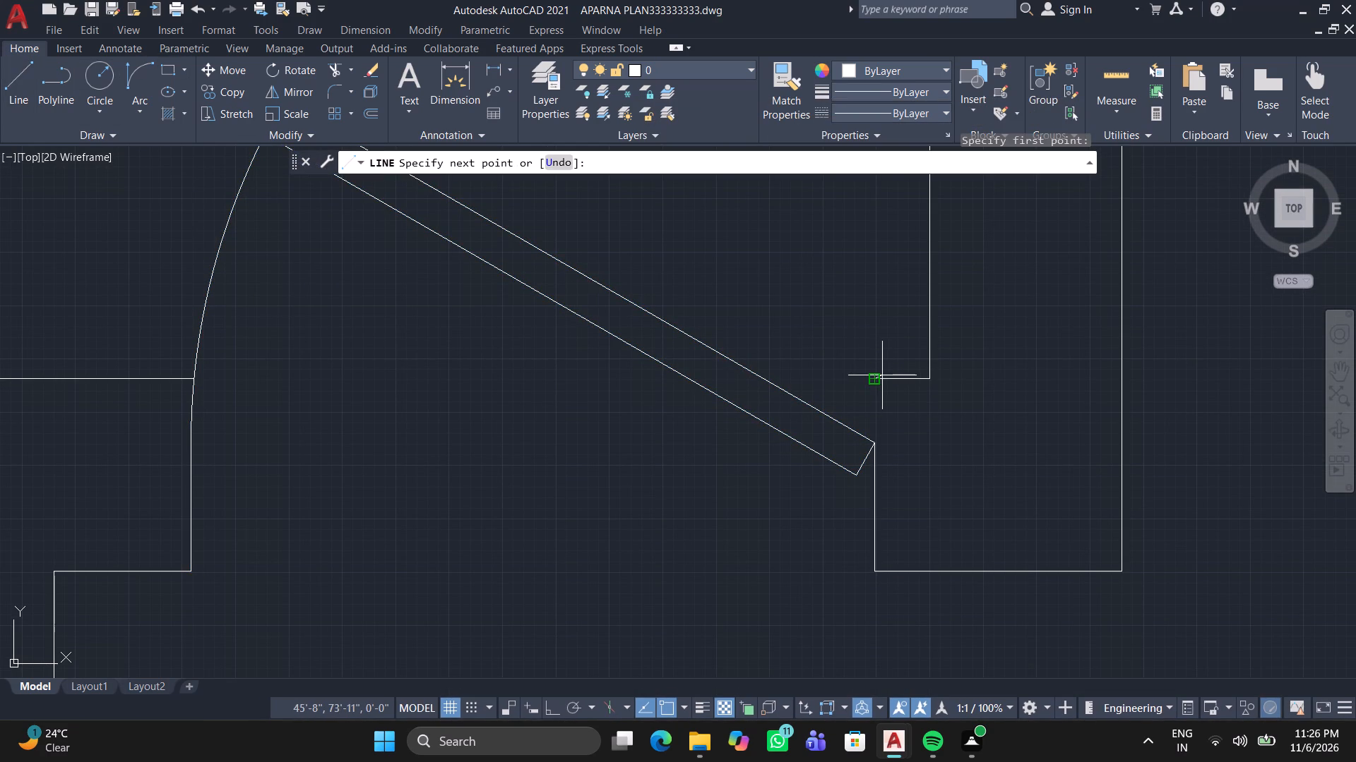
click(621, 372)
right_click(621, 372)
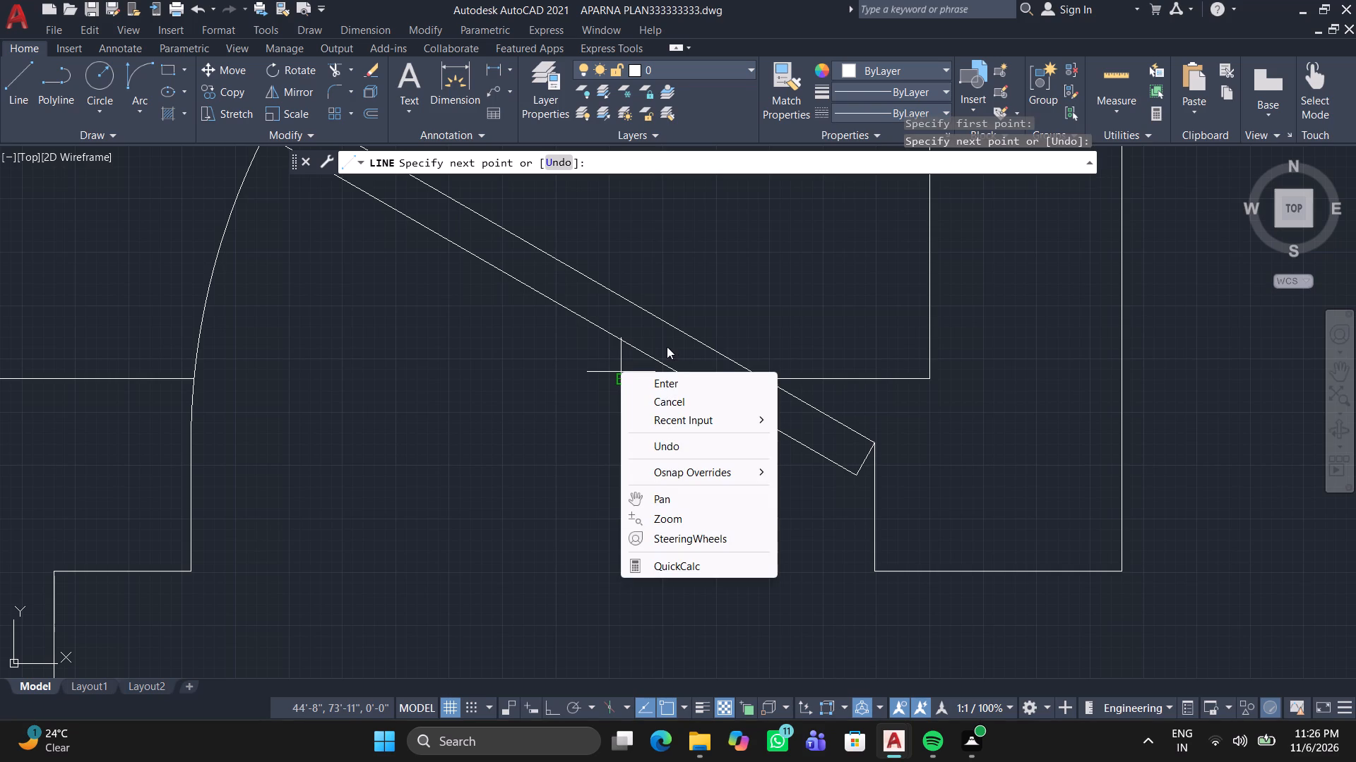
click(681, 379)
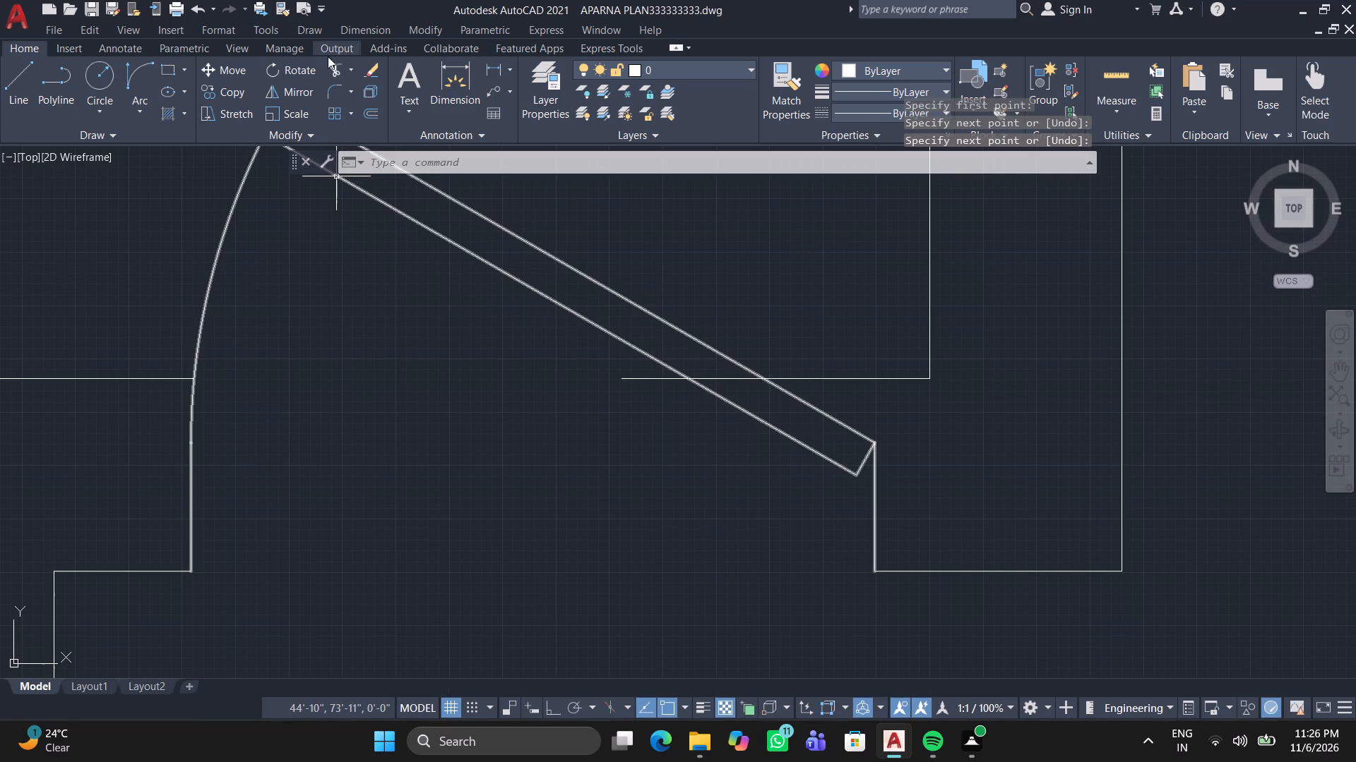
Trim the new wall line back to the inner face of BED ROOM 1's entrance door leaf.
double_click(331, 67)
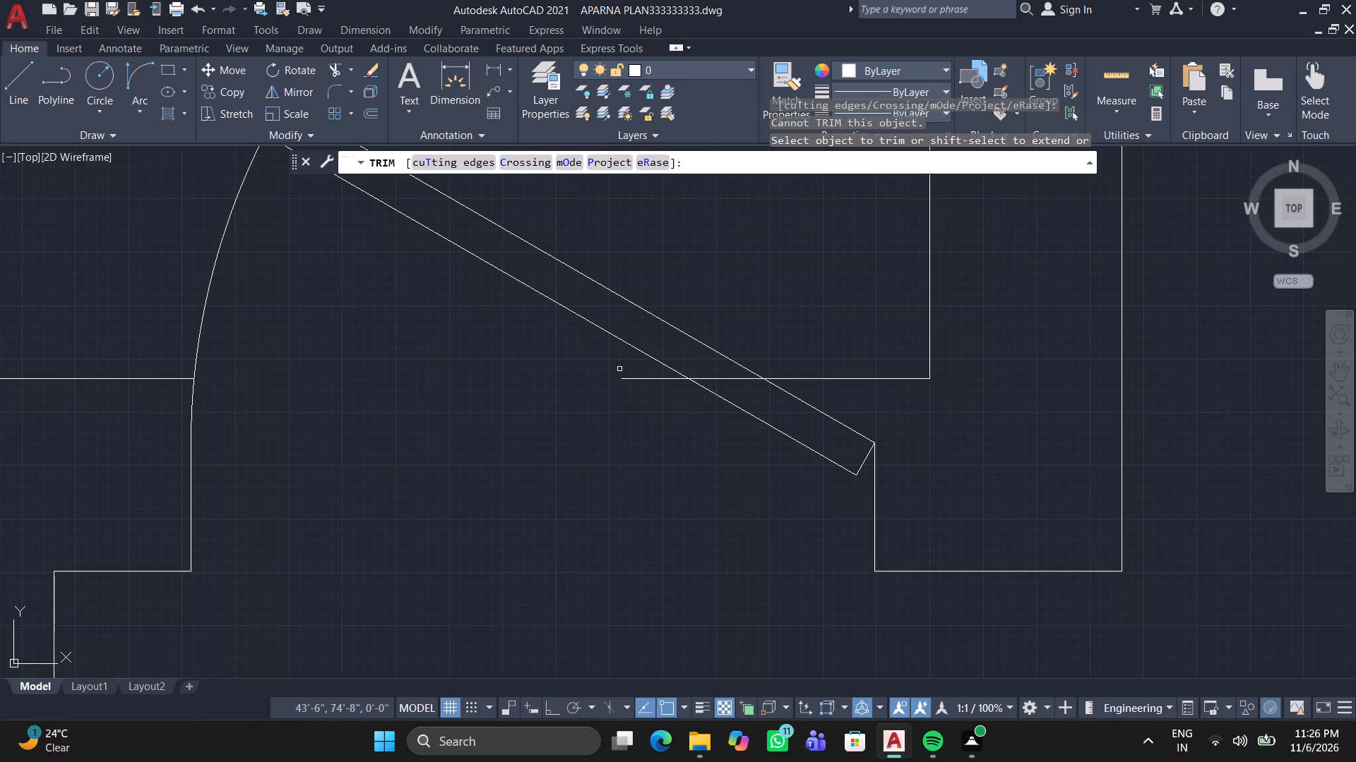
double_click(634, 377)
drag(742, 379, 704, 364)
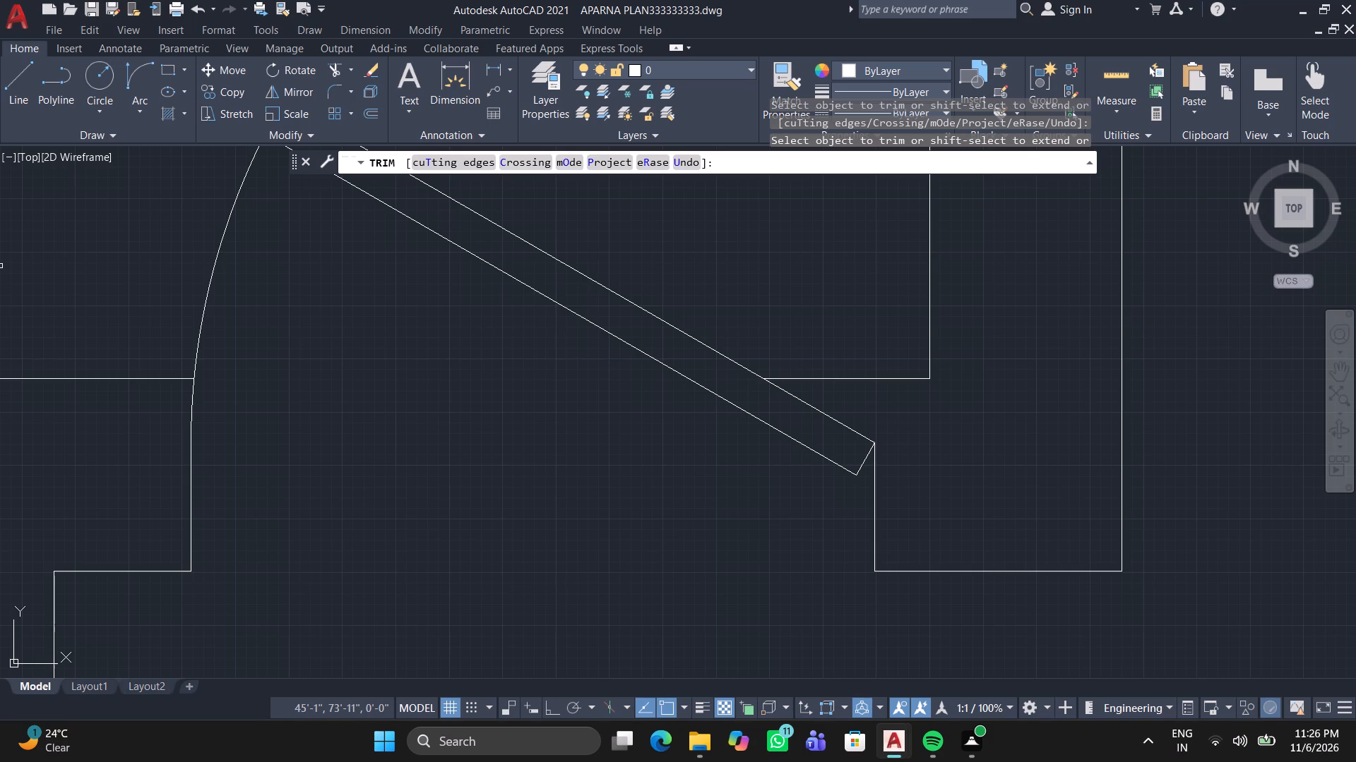
right_click(359, 526)
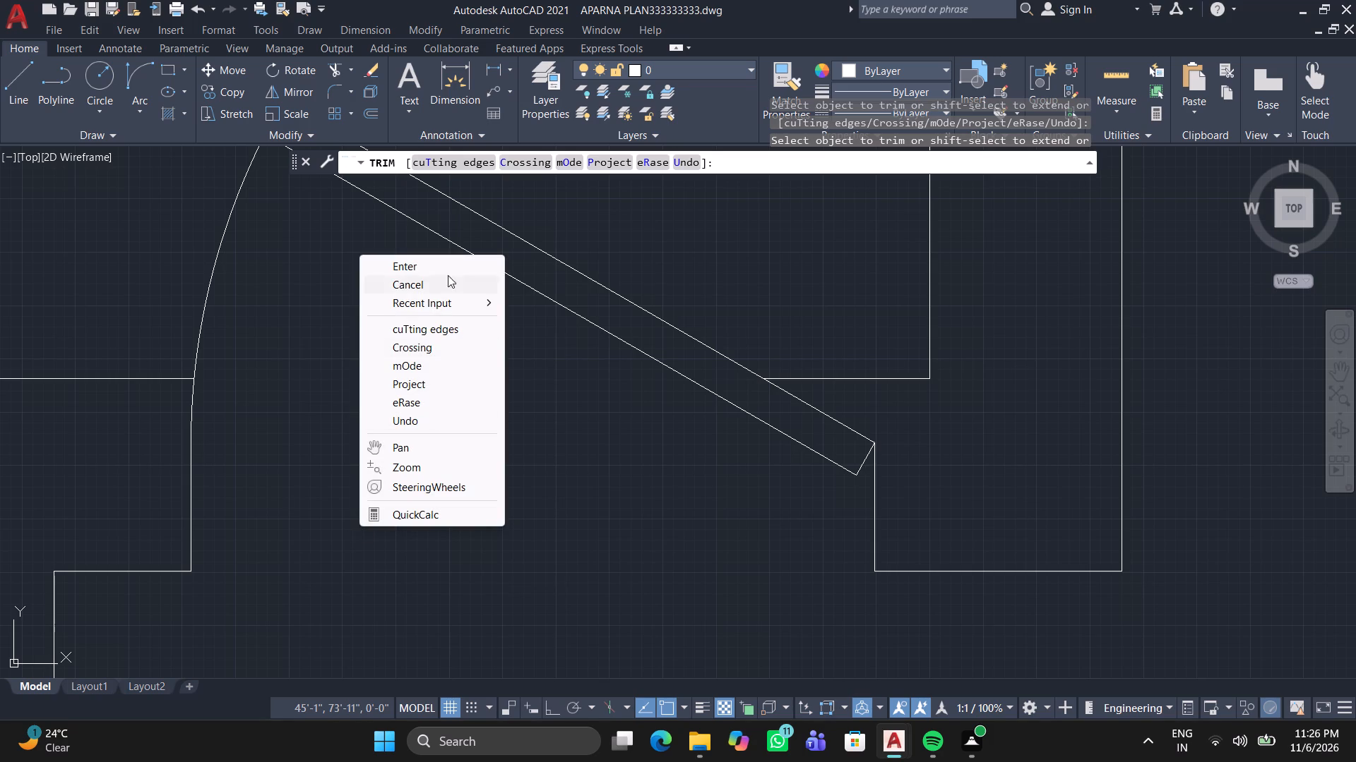
double_click(449, 265)
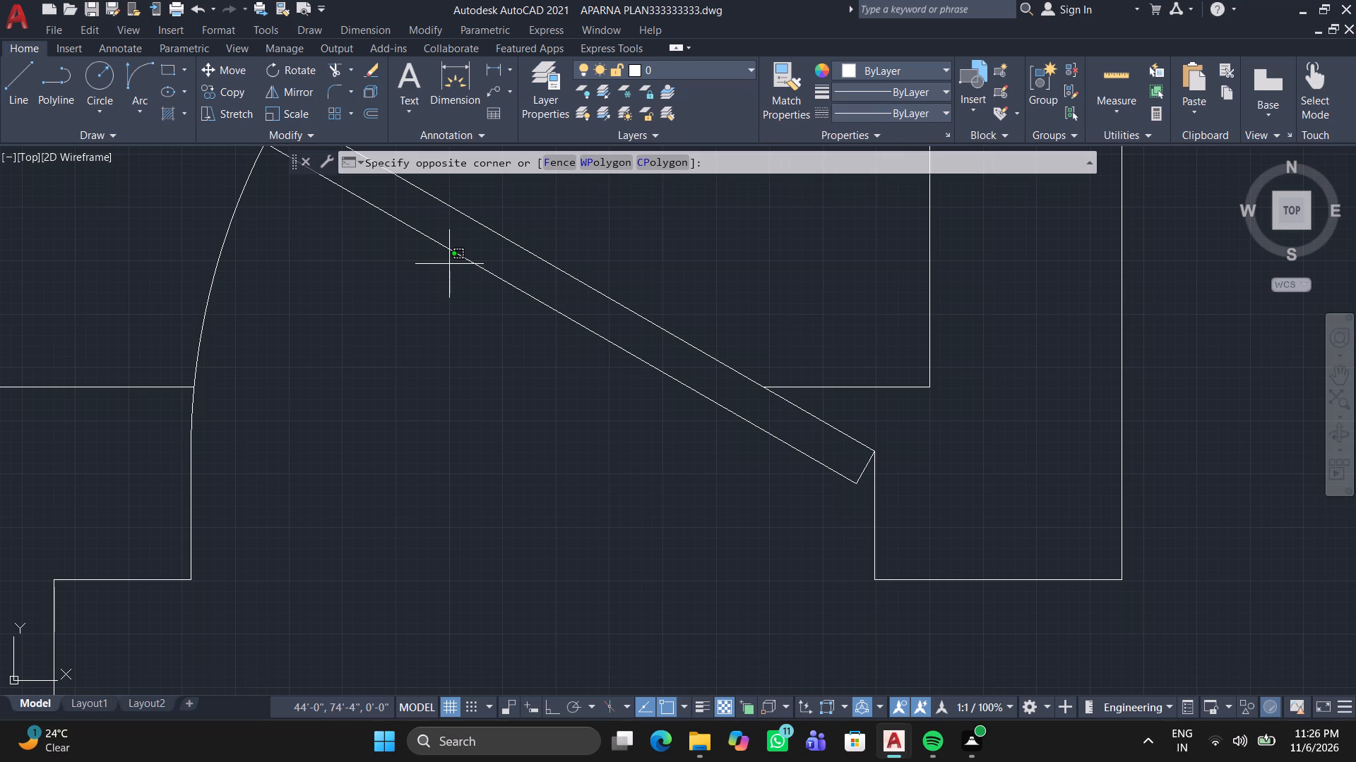
Flip BED ROOM 1's entrance door so that it swings out of the bedroom.
scroll(559, 383, down, 1)
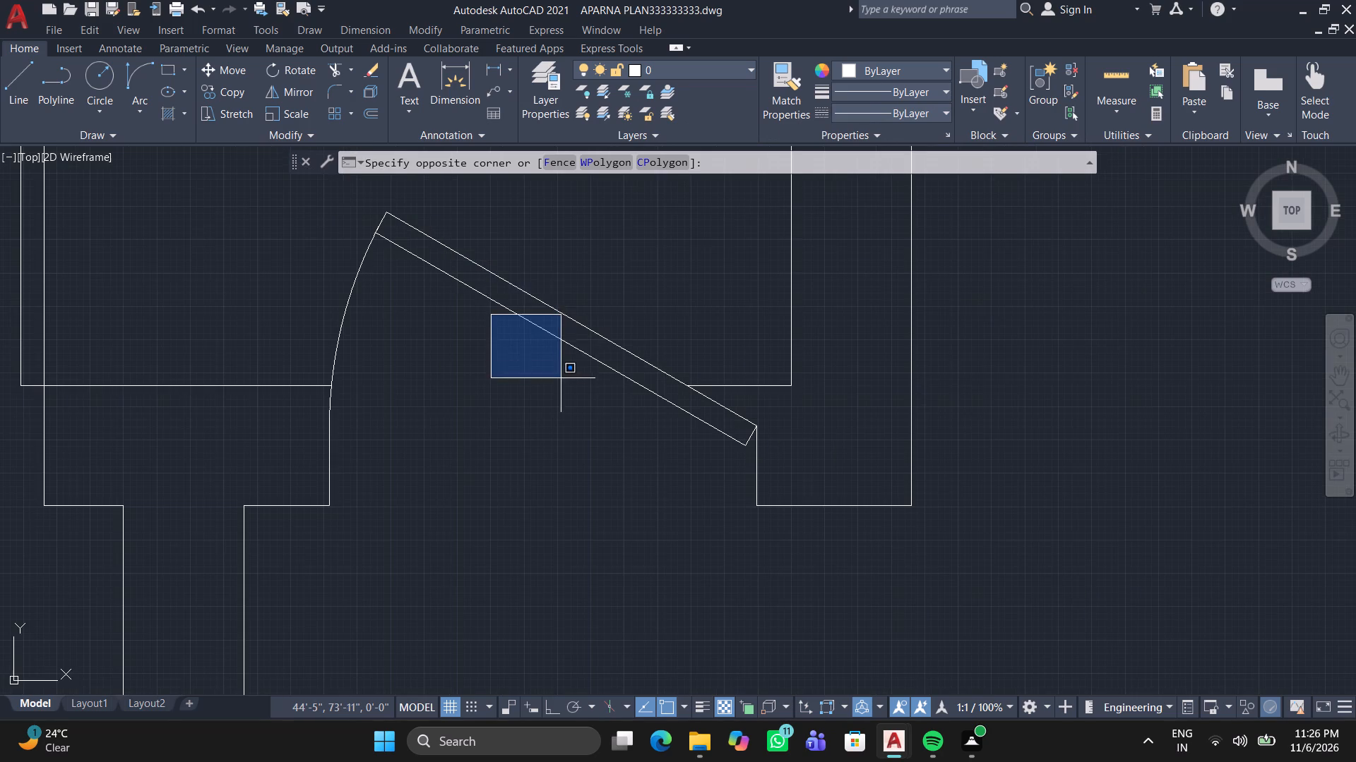
click(527, 276)
drag(482, 283, 482, 297)
click(430, 351)
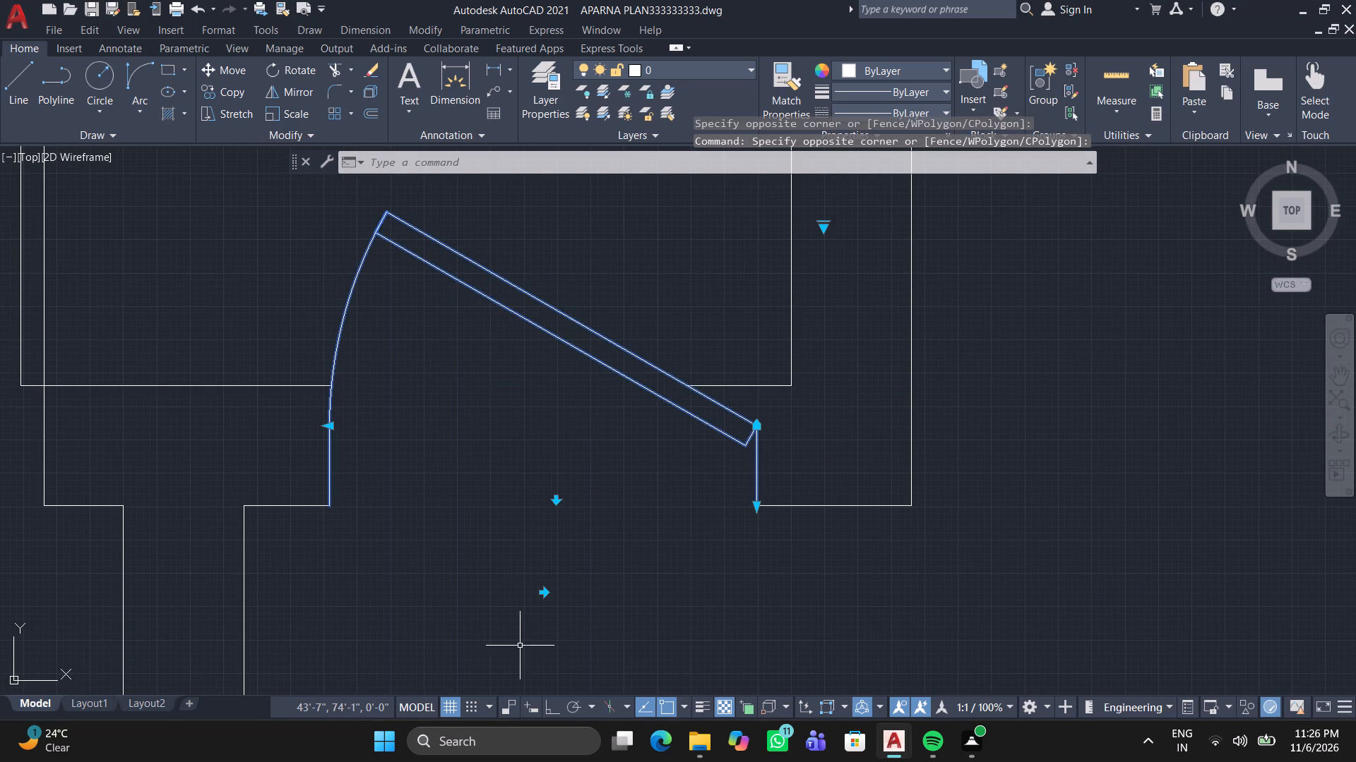
click(560, 500)
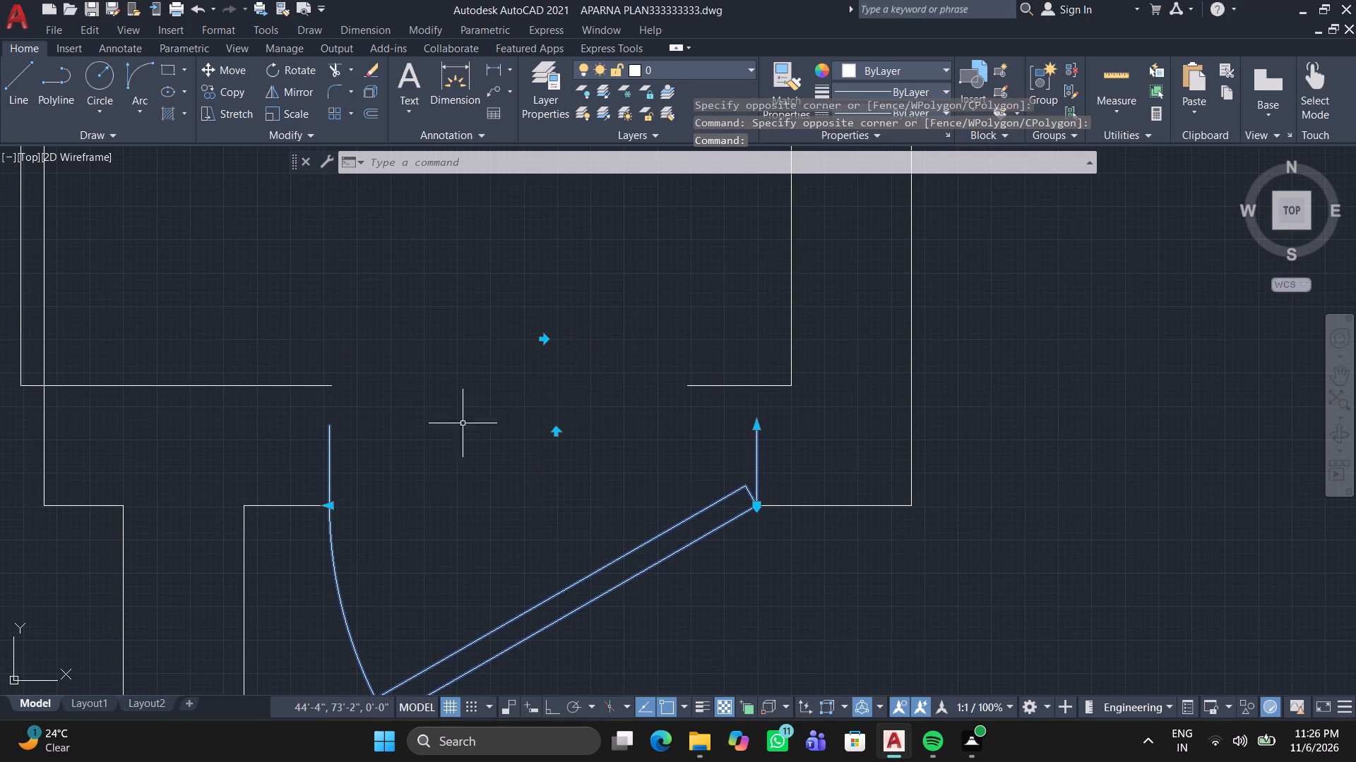
Set the opening angle of BED ROOM 1's flipped entrance door to 90°.
scroll(638, 485, down, 1)
middle_drag(643, 430, 649, 316)
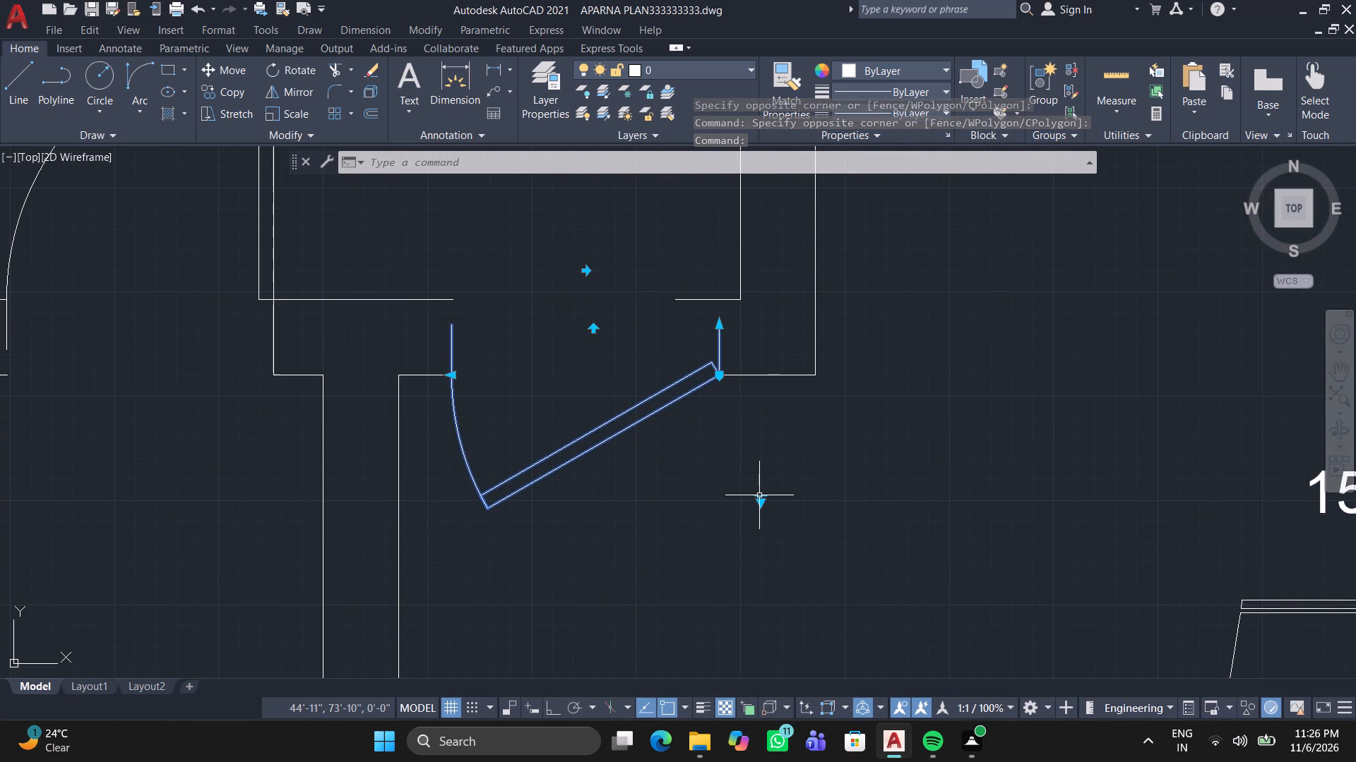
click(759, 495)
click(768, 504)
click(530, 397)
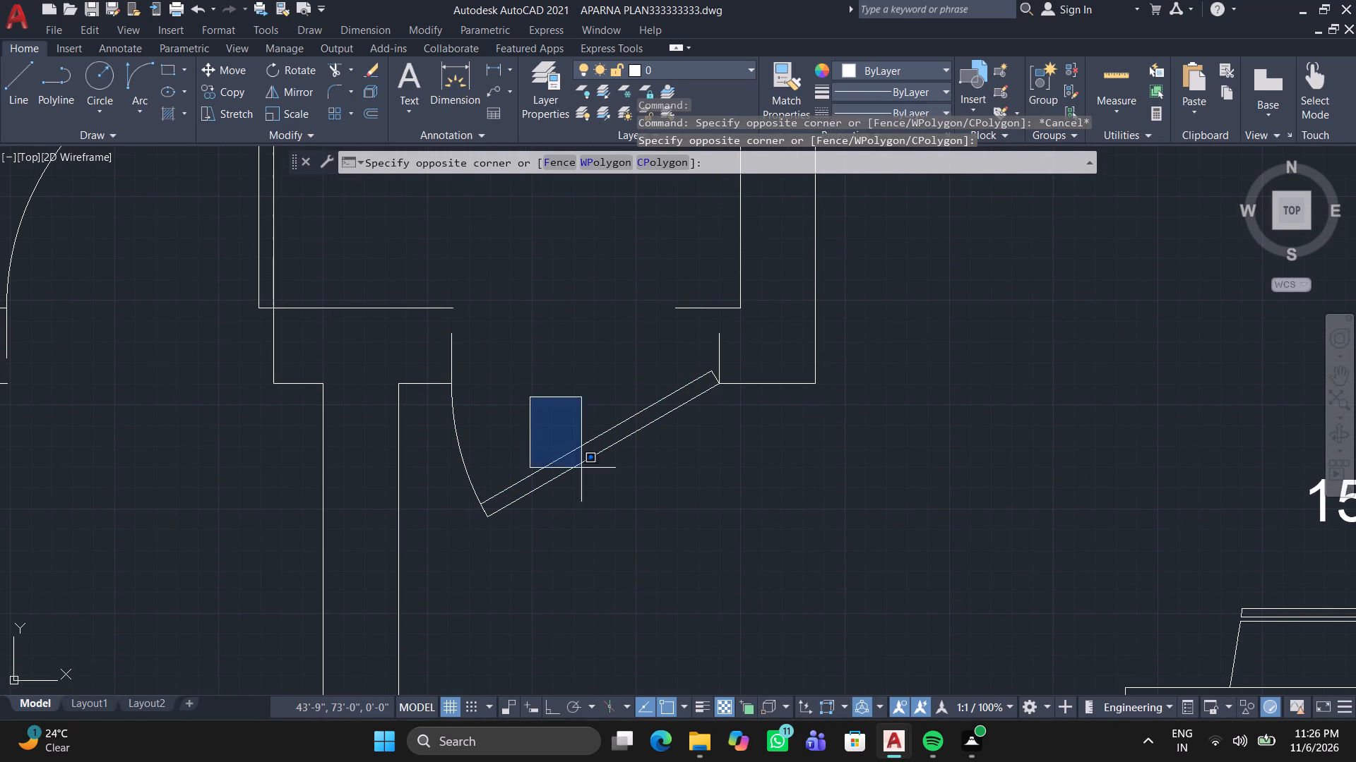
click(679, 547)
drag(641, 423, 610, 380)
click(457, 261)
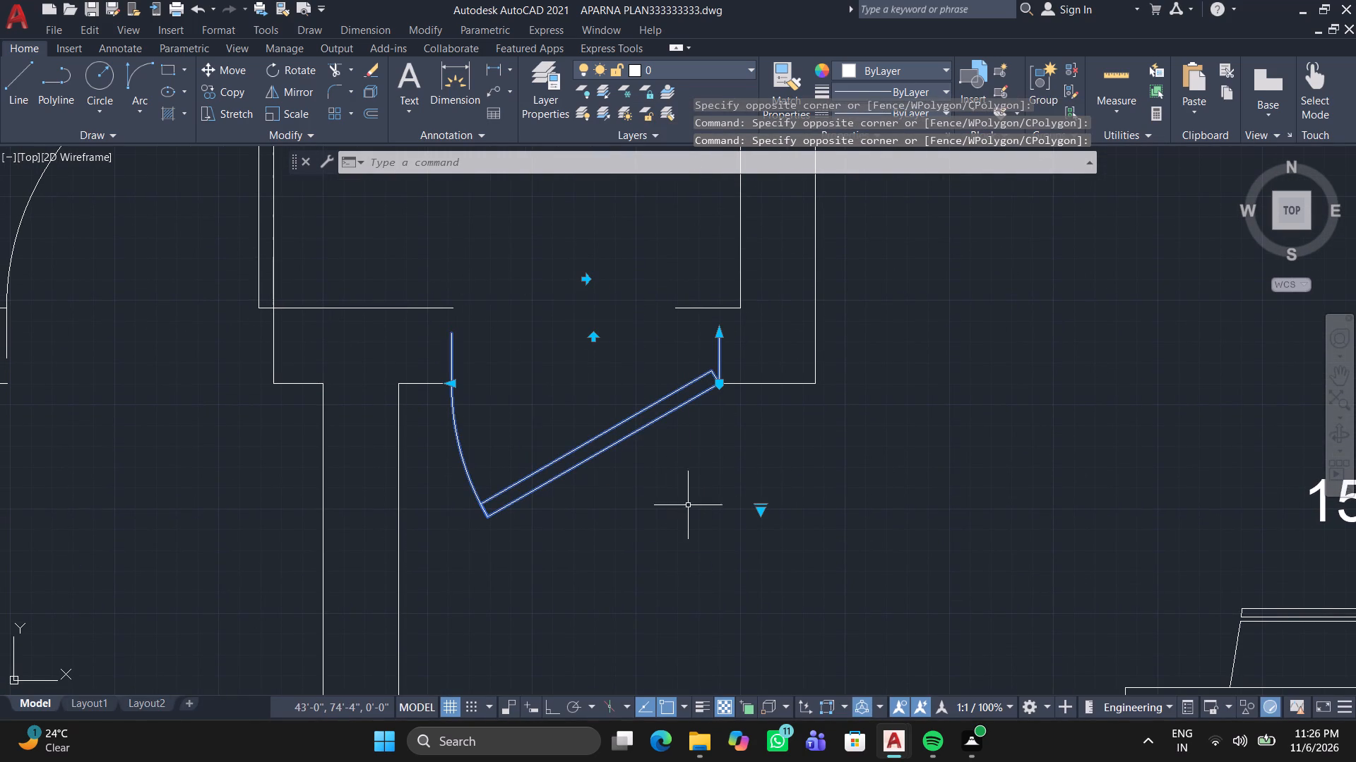
double_click(757, 506)
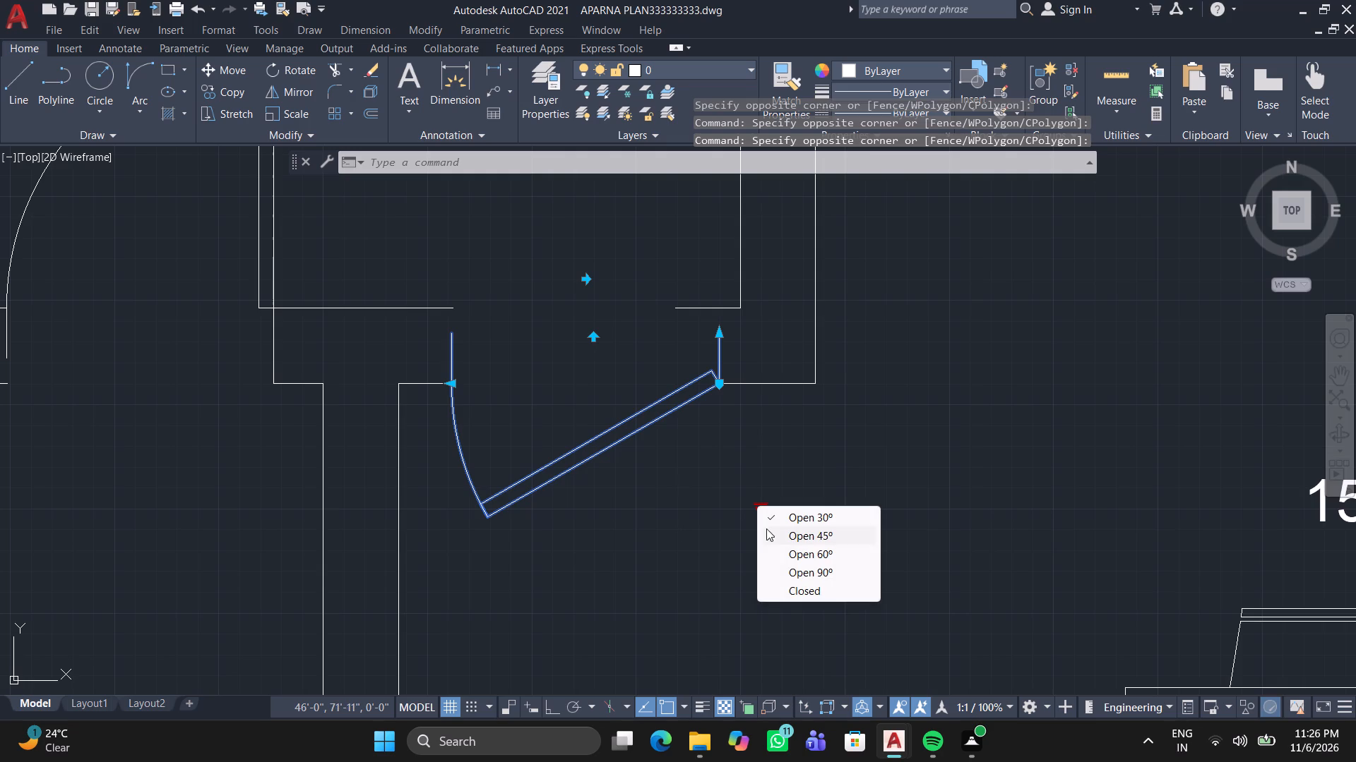
click(785, 566)
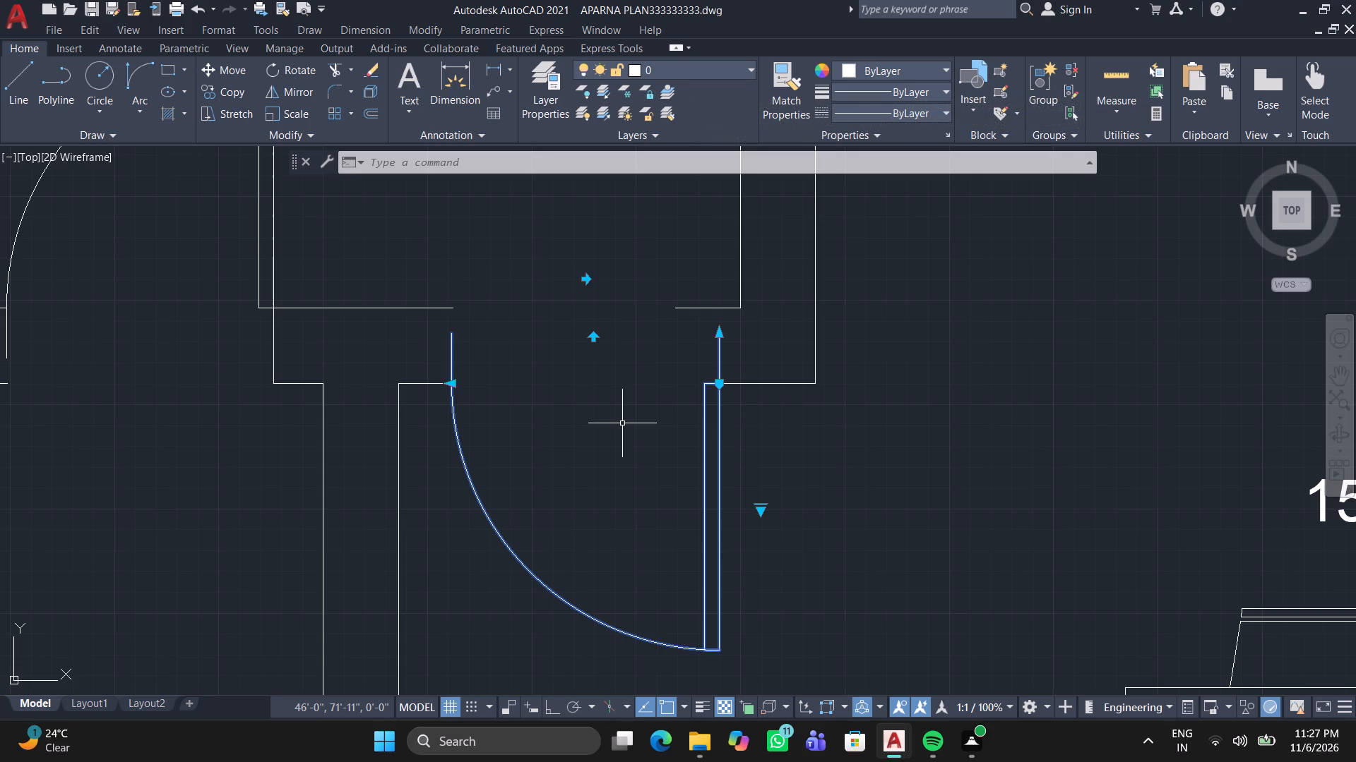
Erase the small stray vertical mark between the window and the bed in BED ROOM 2.
scroll(922, 380, down, 4)
middle_drag(1015, 340, 752, 552)
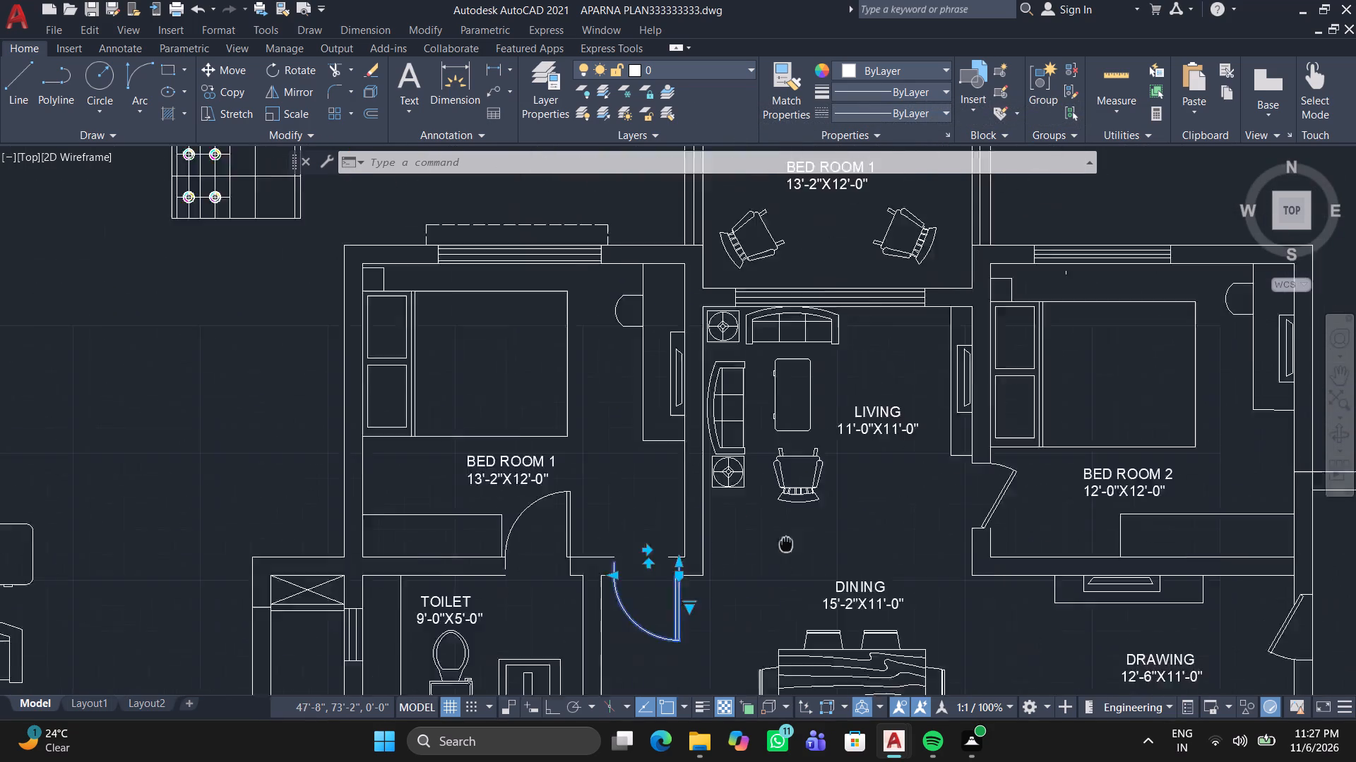
middle_drag(752, 552, 632, 551)
middle_click(631, 549)
scroll(892, 255, up, 2)
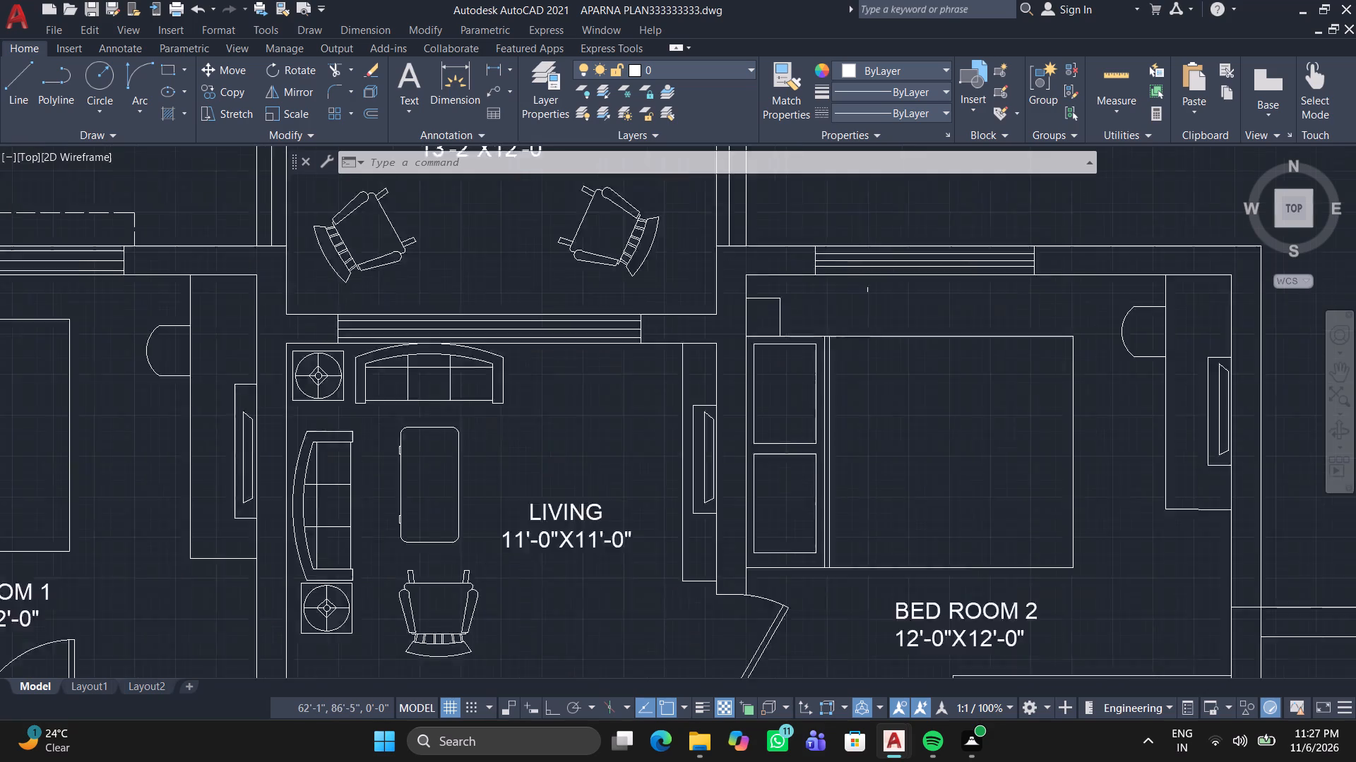
scroll(892, 255, up, 1)
scroll(838, 335, up, 1)
click(809, 319)
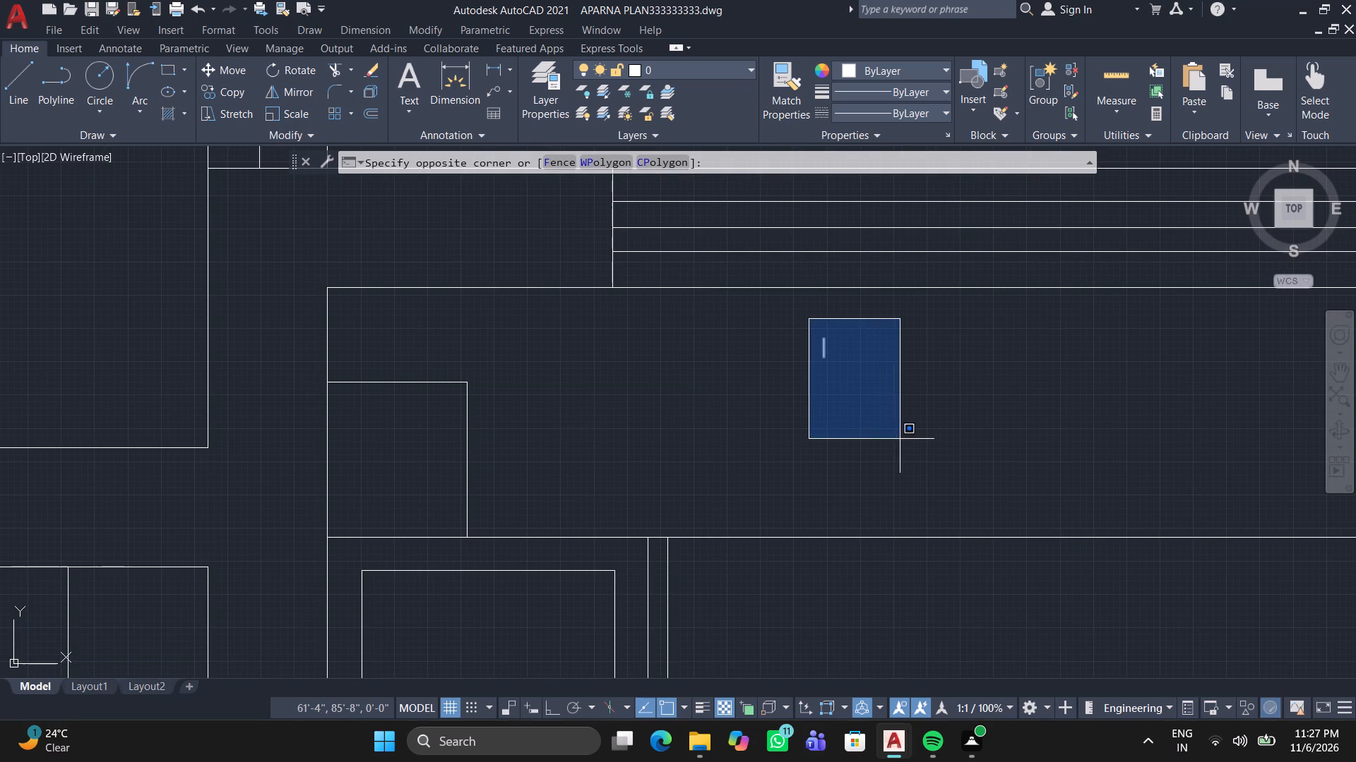
click(899, 437)
right_click(898, 436)
right_click(897, 436)
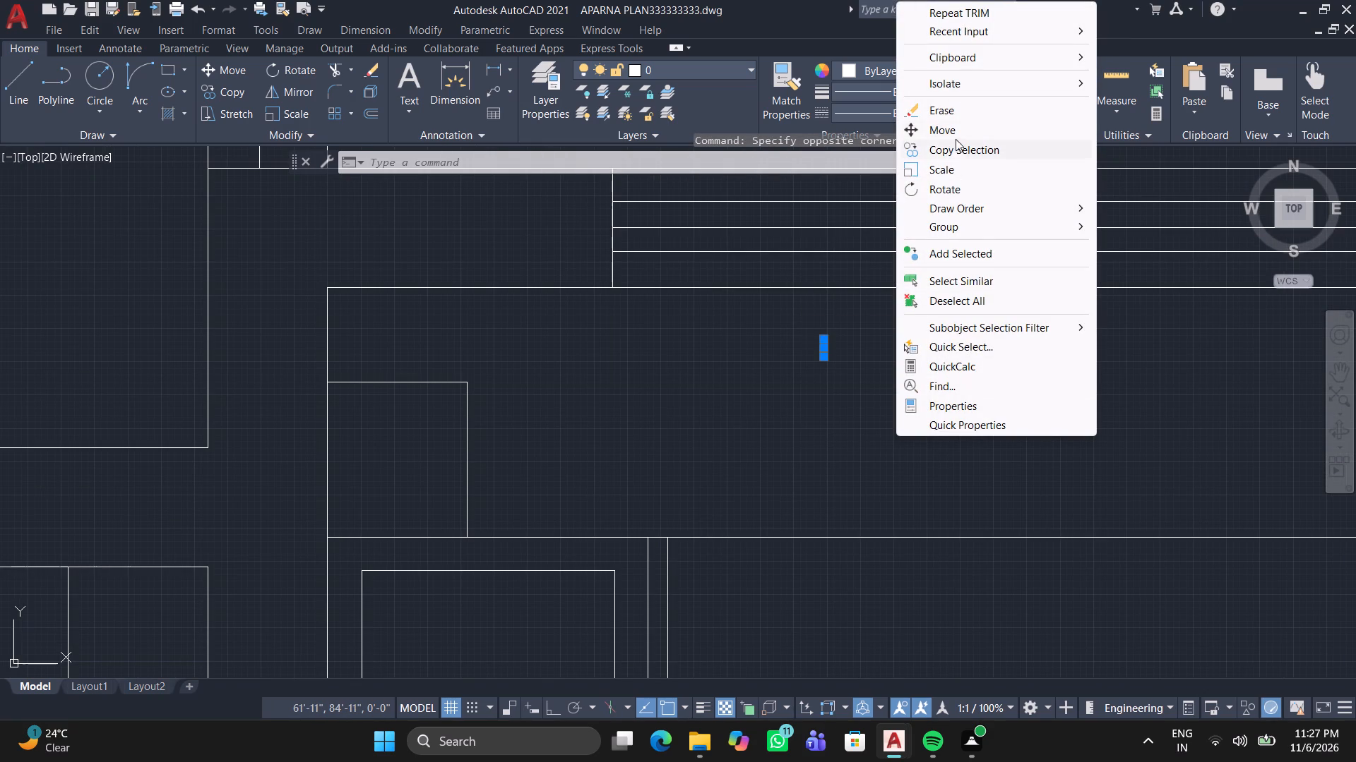
click(961, 117)
Erase the loose toilet fixture block lying outside the plan above BED ROOM 2.
scroll(937, 257, down, 4)
scroll(1012, 382, down, 1)
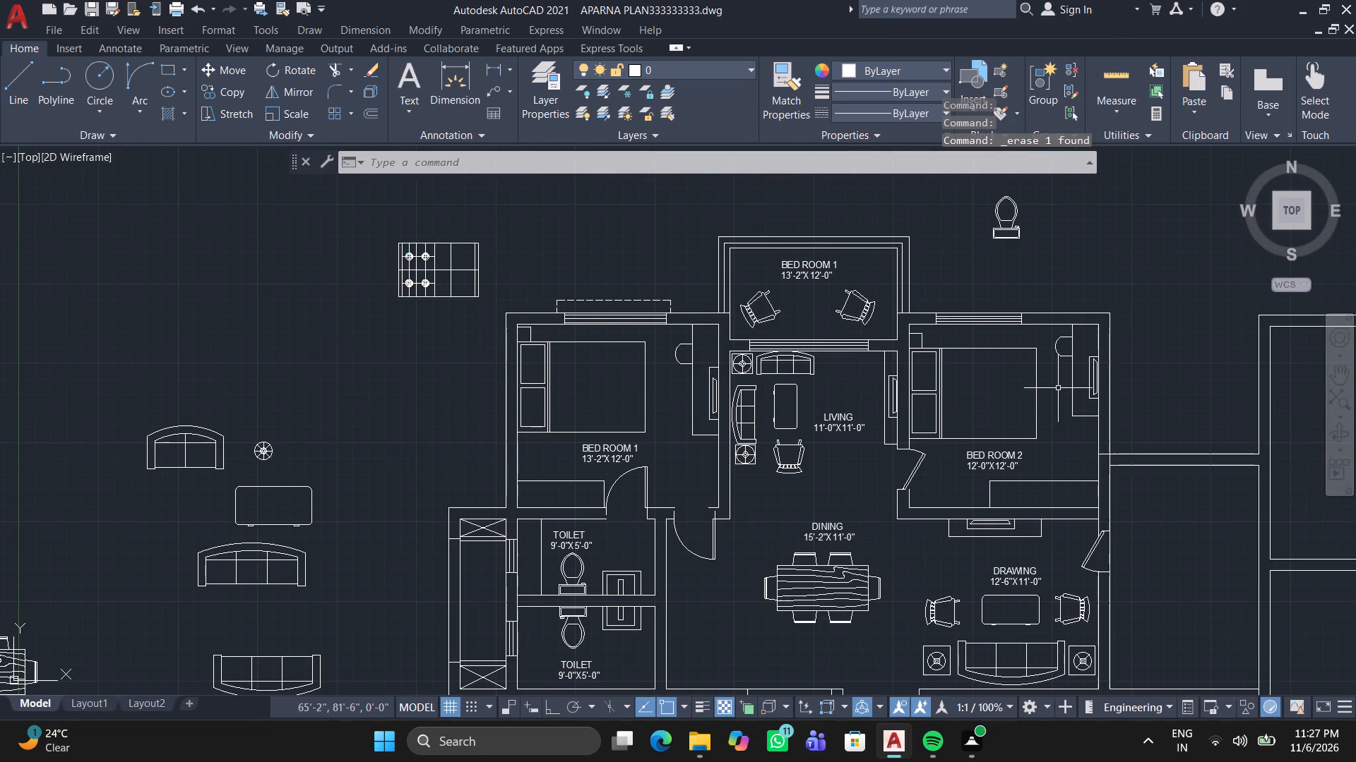
middle_drag(1064, 378, 861, 468)
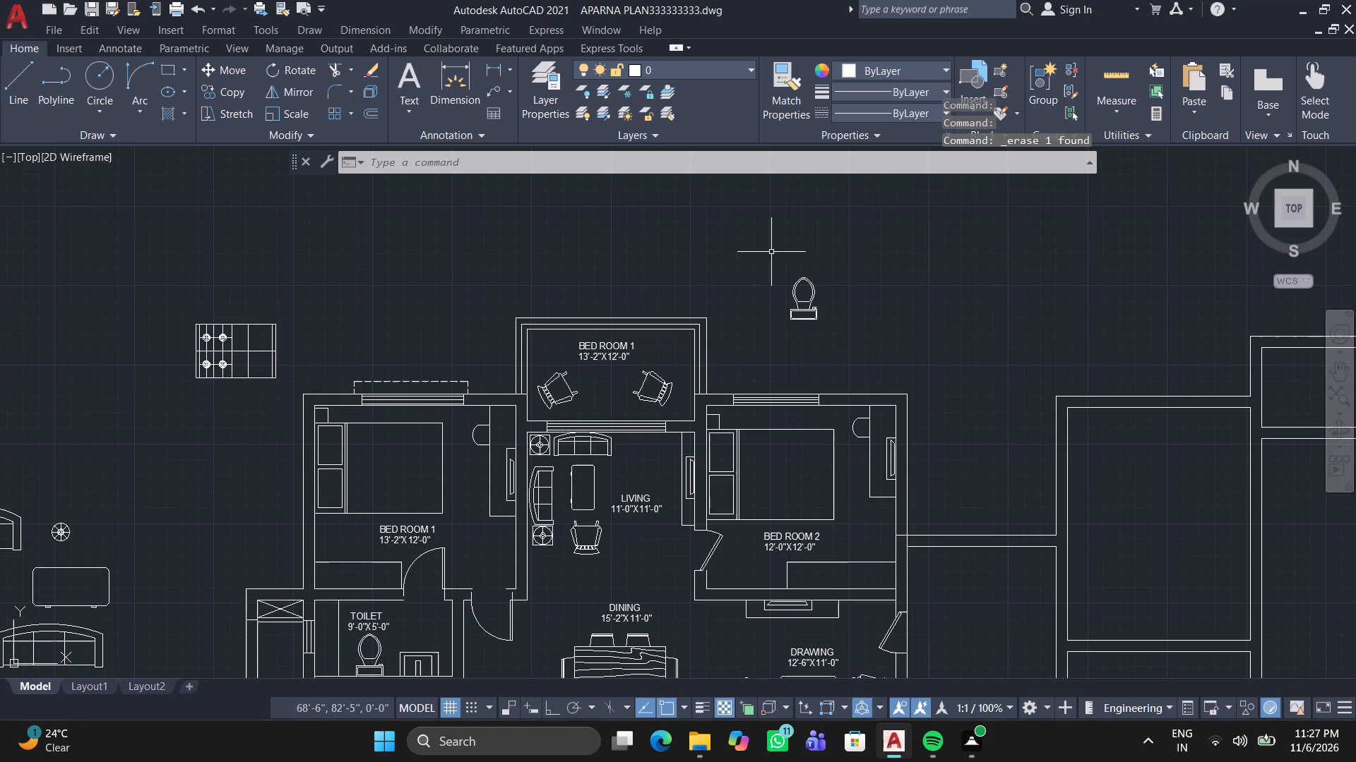
click(771, 252)
drag(774, 256, 781, 263)
click(757, 260)
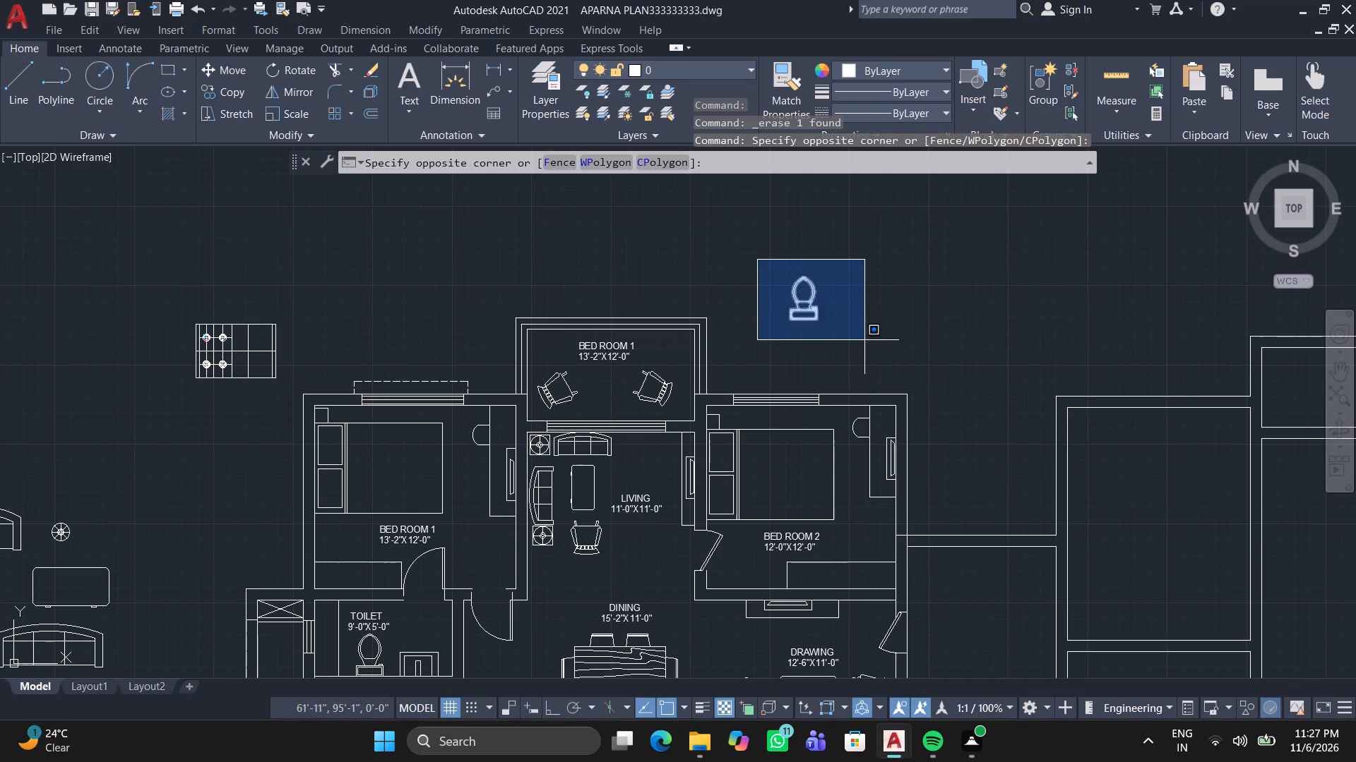
click(866, 341)
right_click(866, 341)
right_click(866, 341)
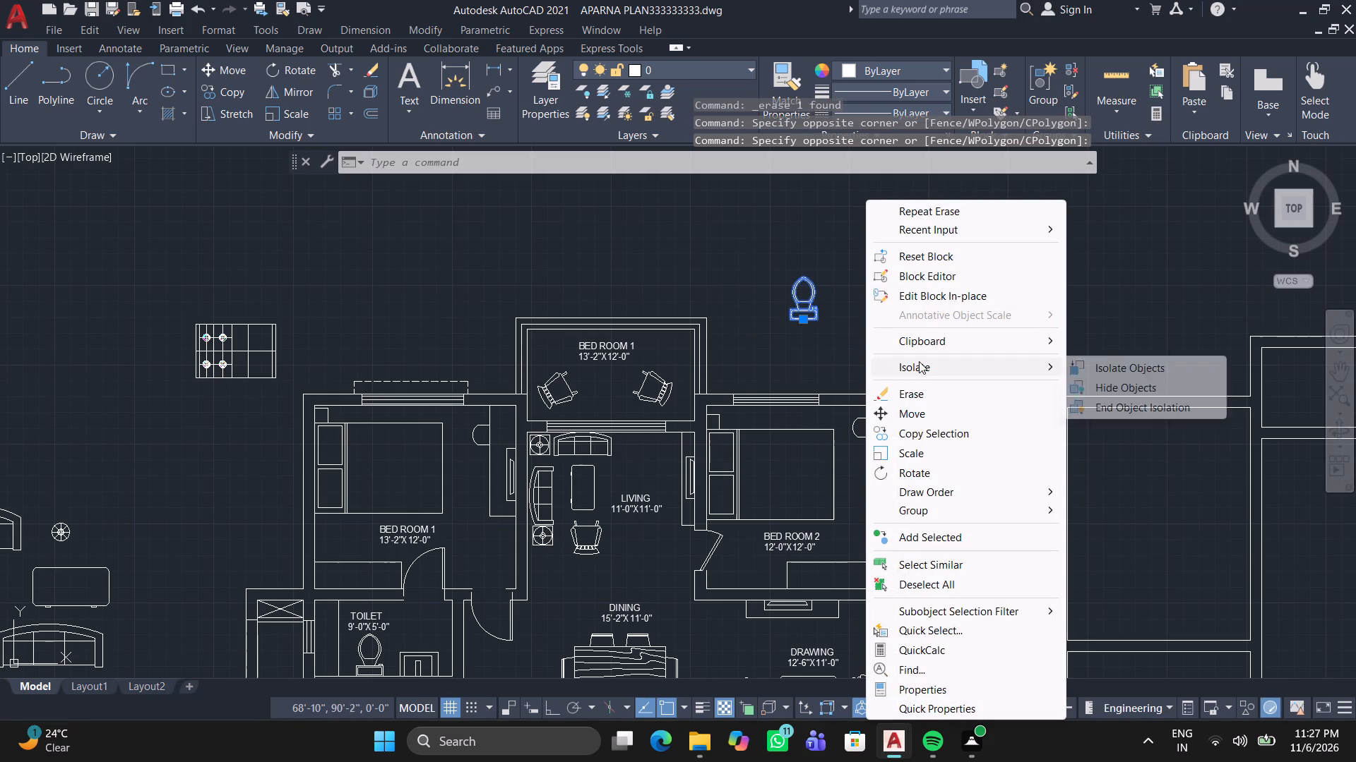
click(917, 398)
Offset the outer rectangle of the loose gridded drawing with coloured rings outward, using a distance picked between two points.
scroll(266, 384, up, 1)
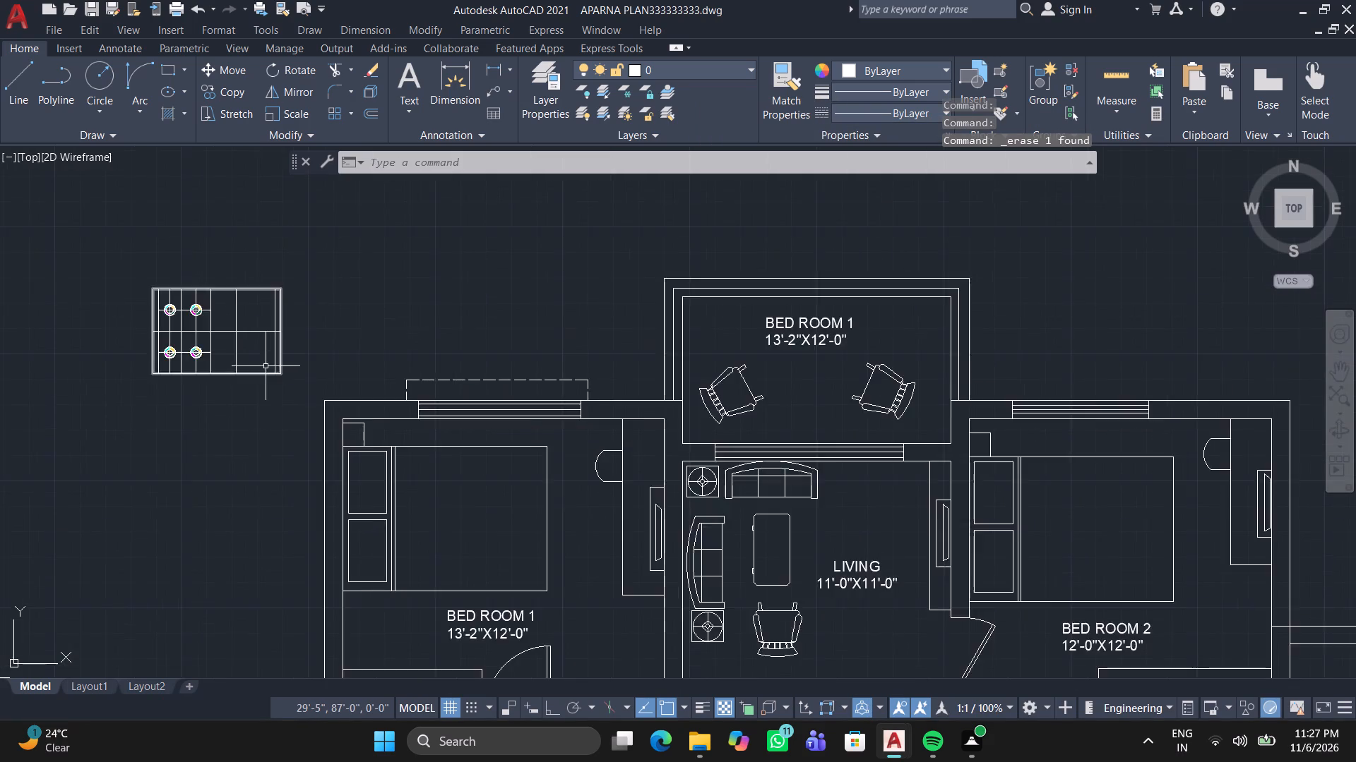
scroll(266, 365, up, 2)
middle_drag(261, 361, 667, 358)
scroll(667, 358, up, 1)
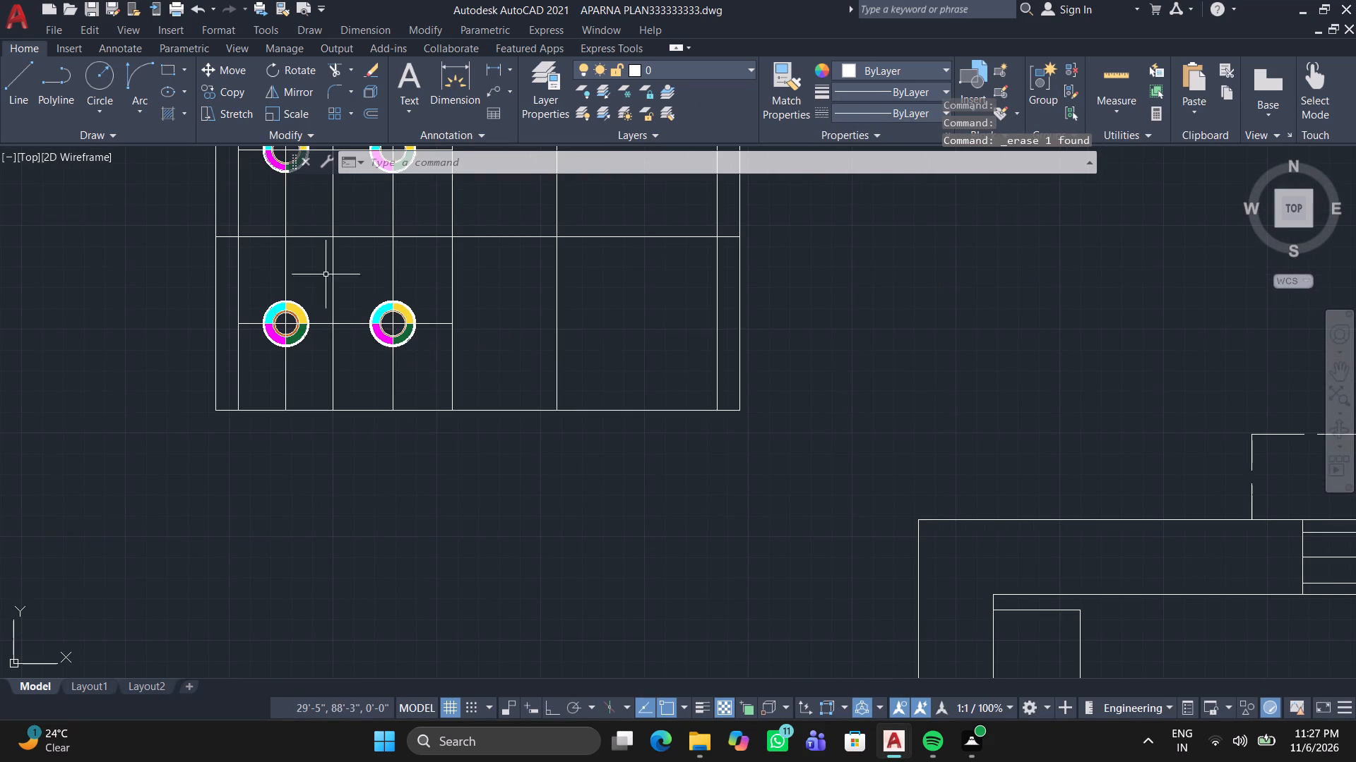
double_click(365, 113)
double_click(465, 493)
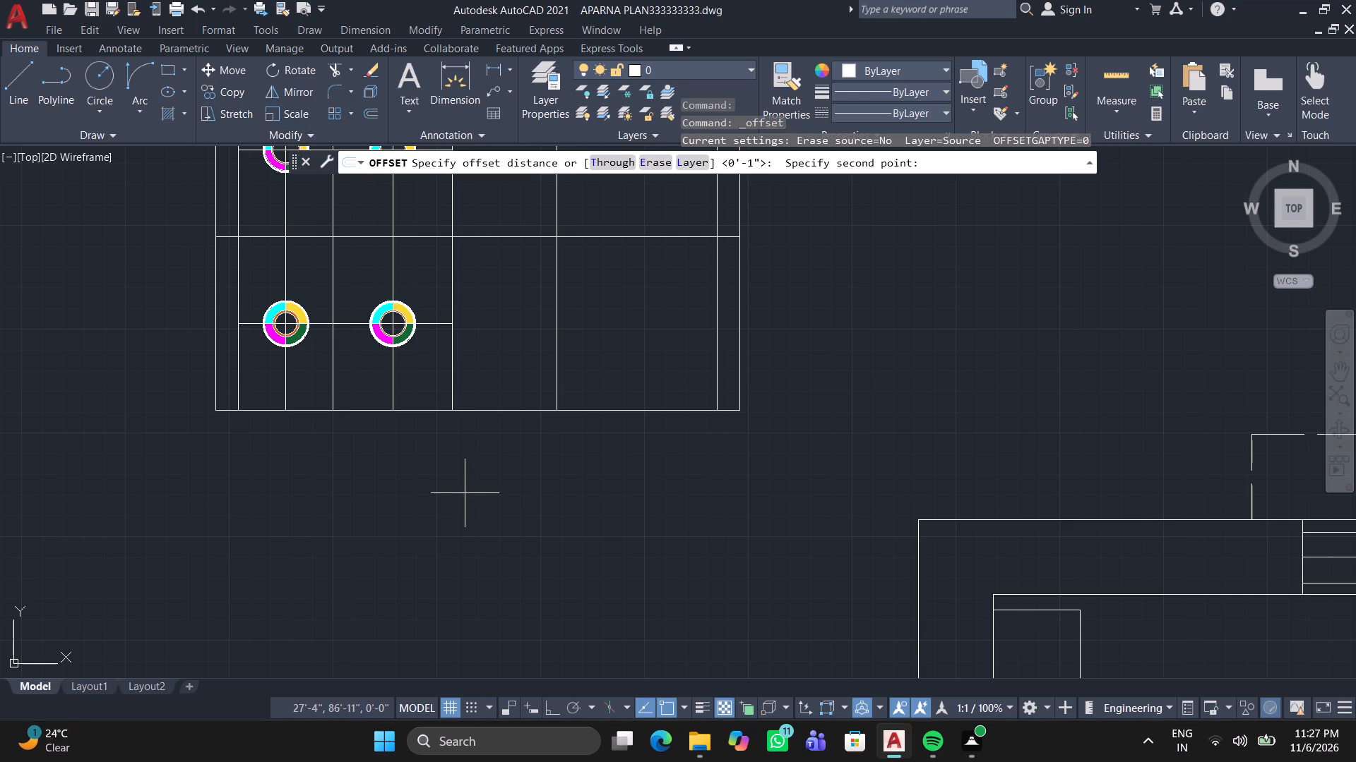
double_click(418, 490)
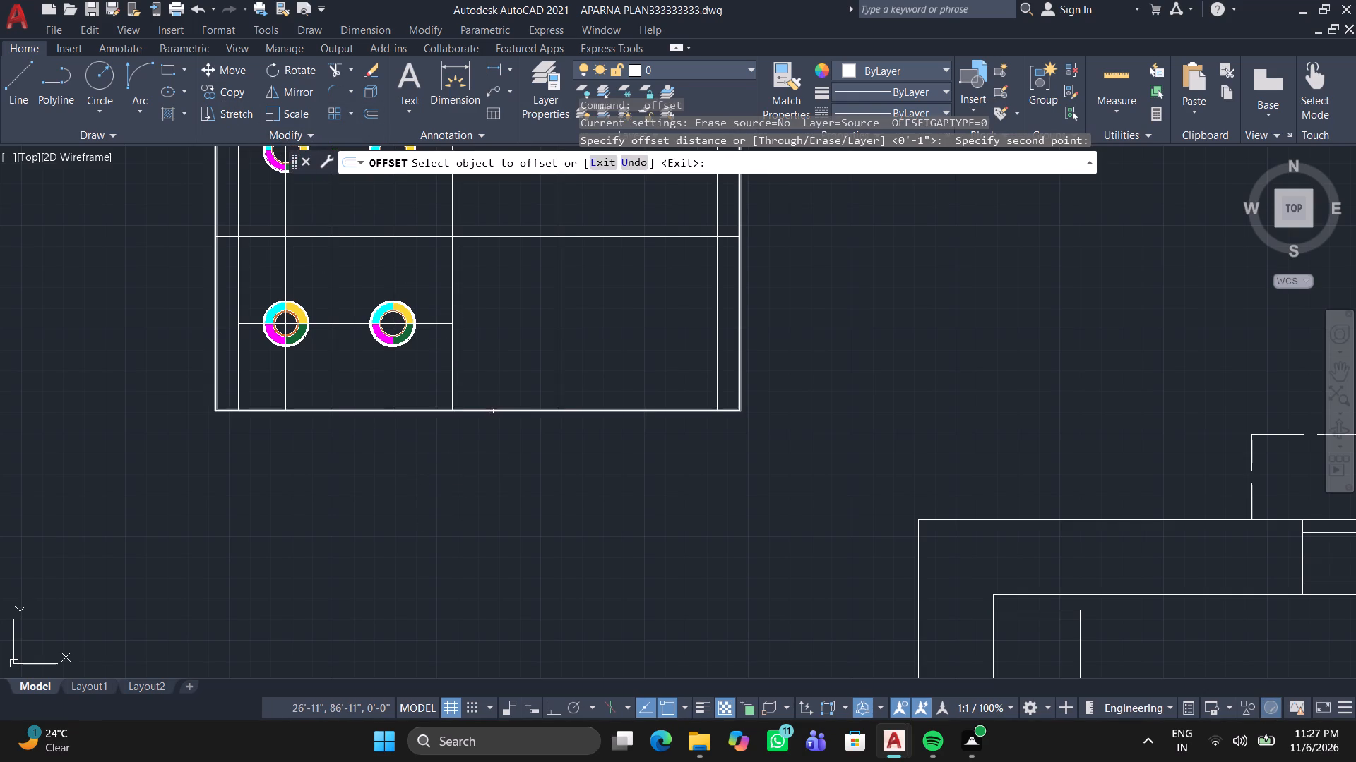
double_click(491, 411)
click(481, 428)
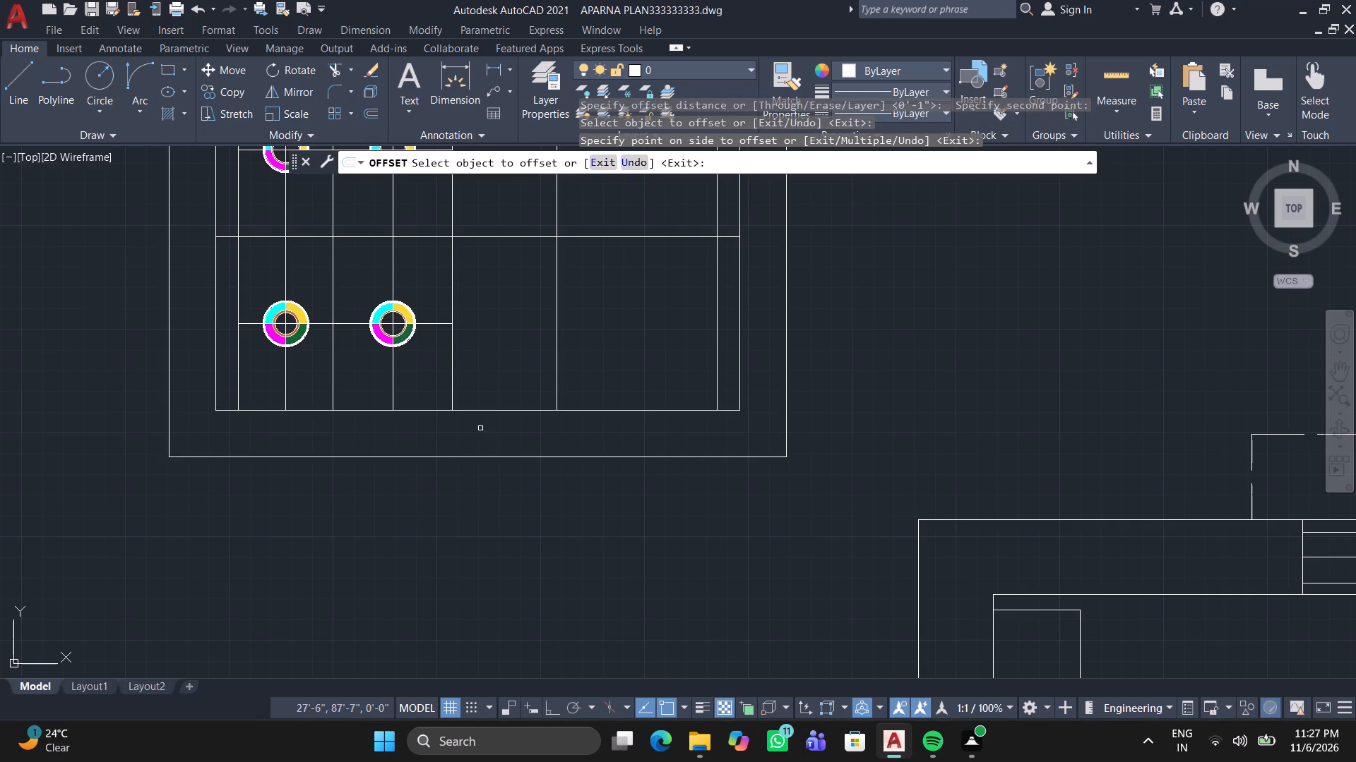
Draw a rectangle around the ringed grid, midway between its original outline and the outer offset rectangle.
click(160, 60)
middle_drag(156, 177, 203, 332)
middle_click(203, 332)
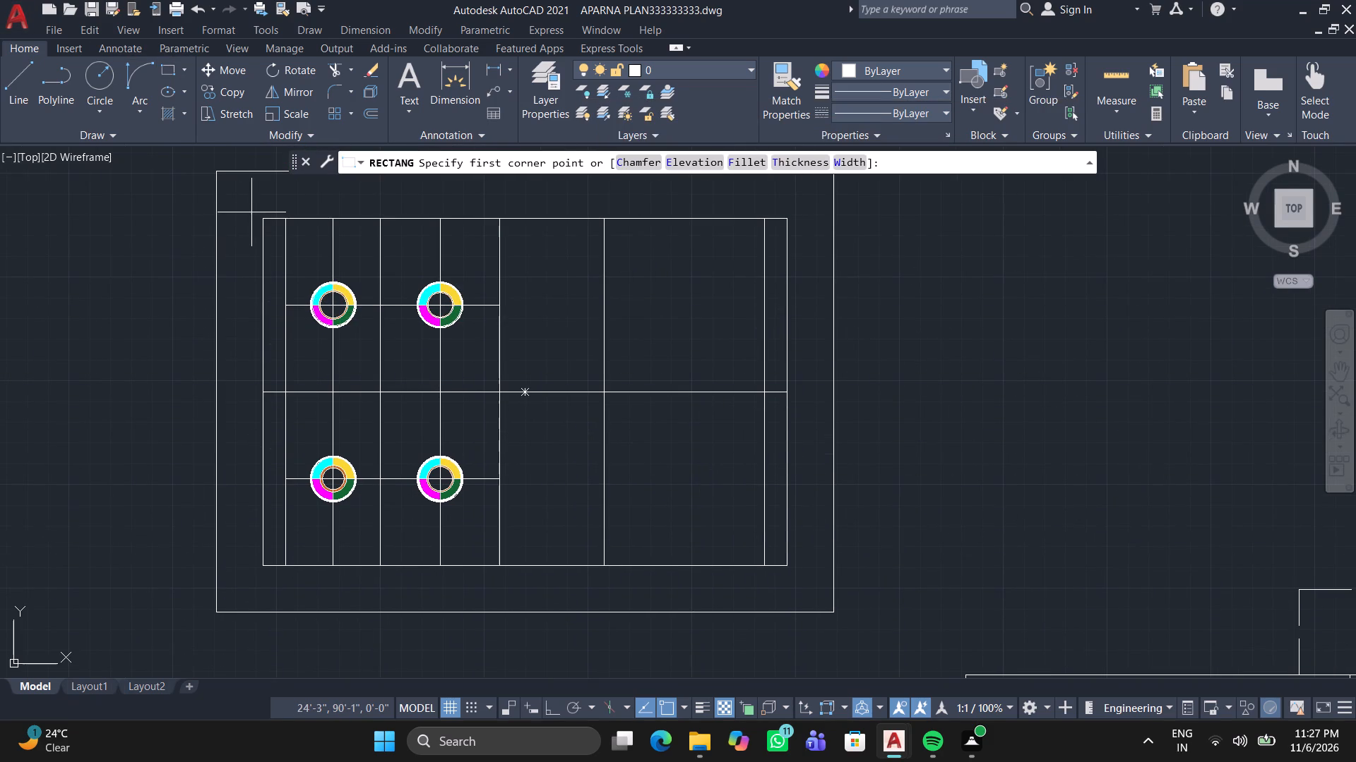
click(240, 193)
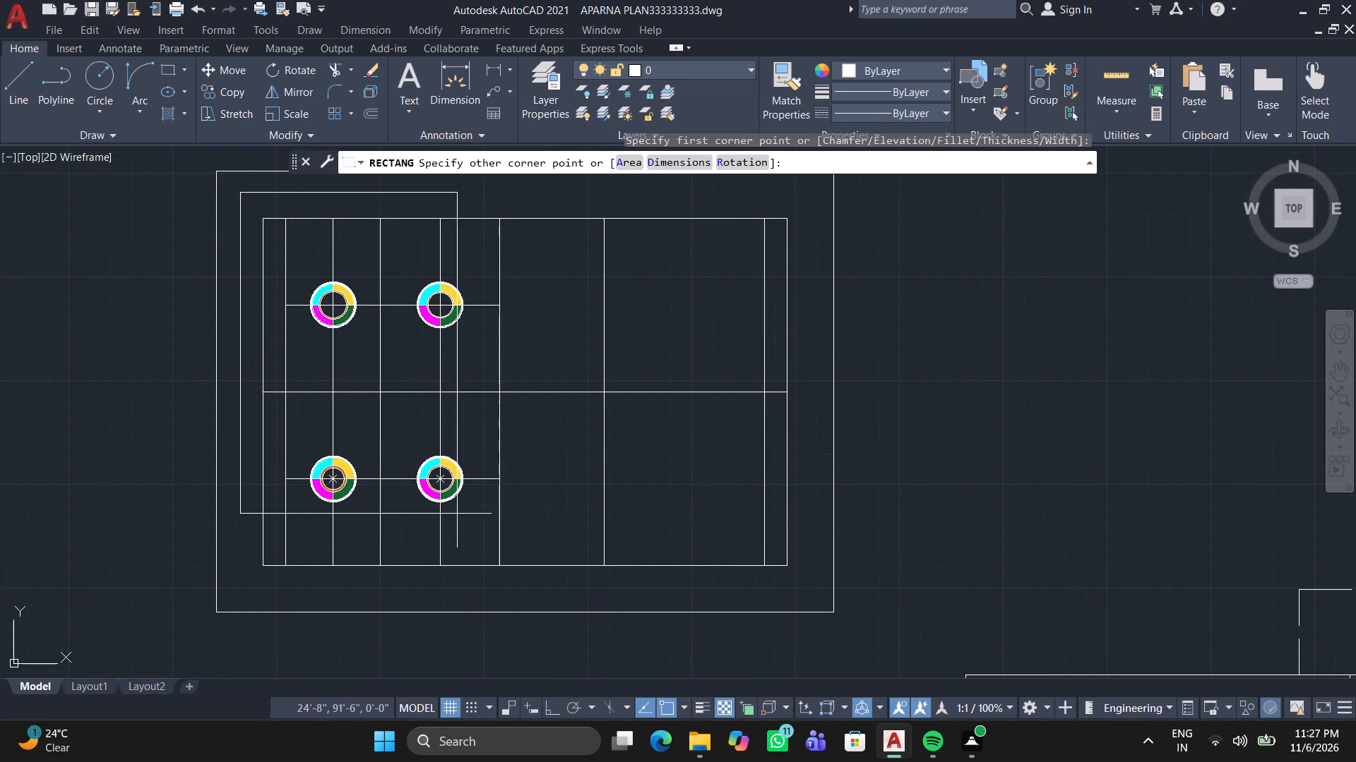
click(817, 589)
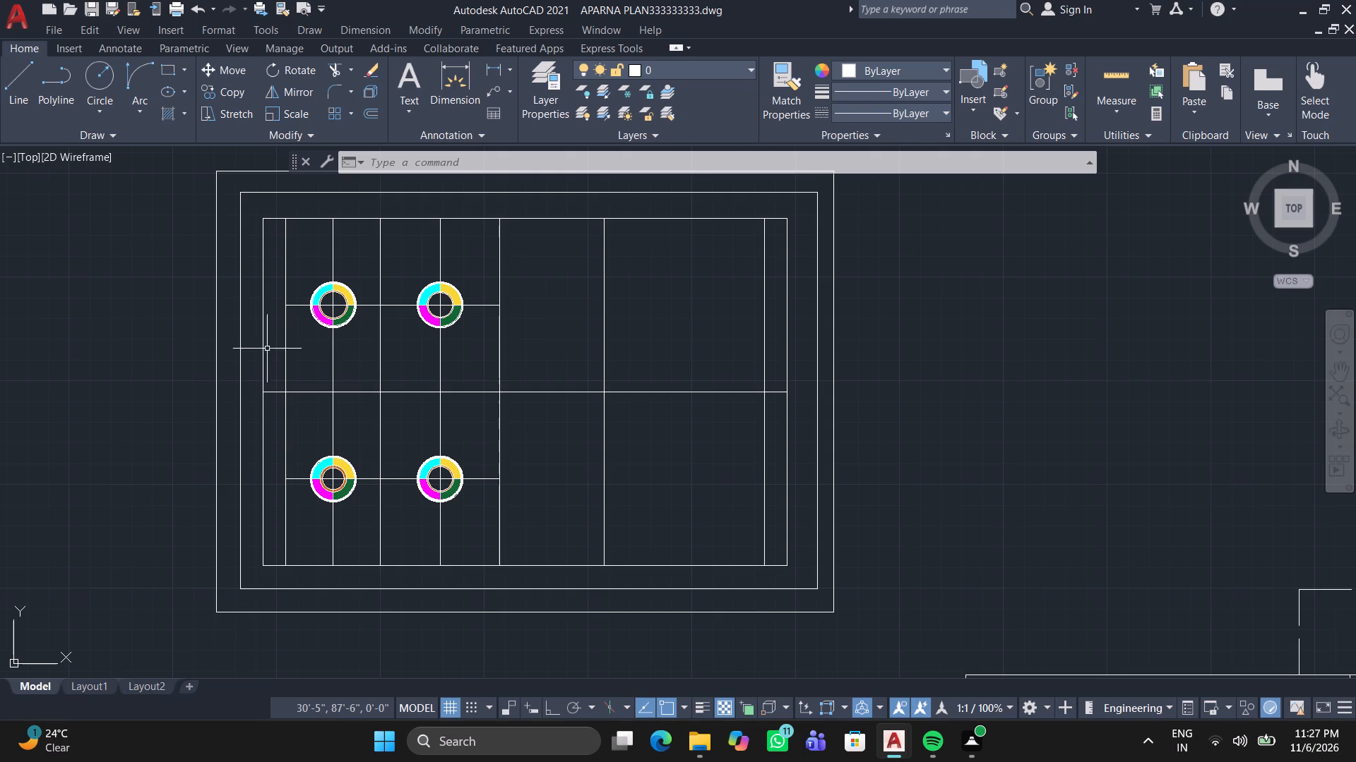
Draw another rectangle around the ringed grid, in the gap between the outermost frame and the middle frame.
drag(169, 72, 173, 80)
scroll(233, 187, up, 2)
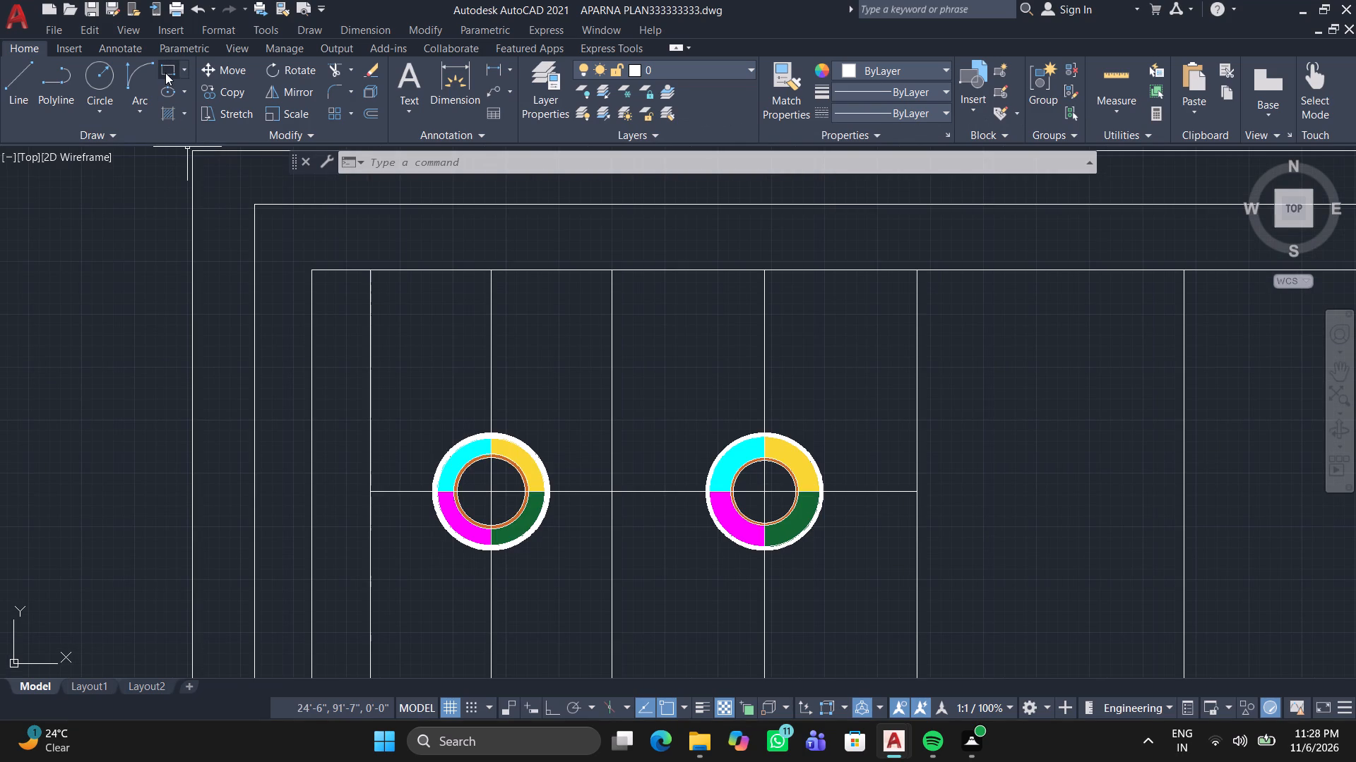
click(165, 73)
click(219, 173)
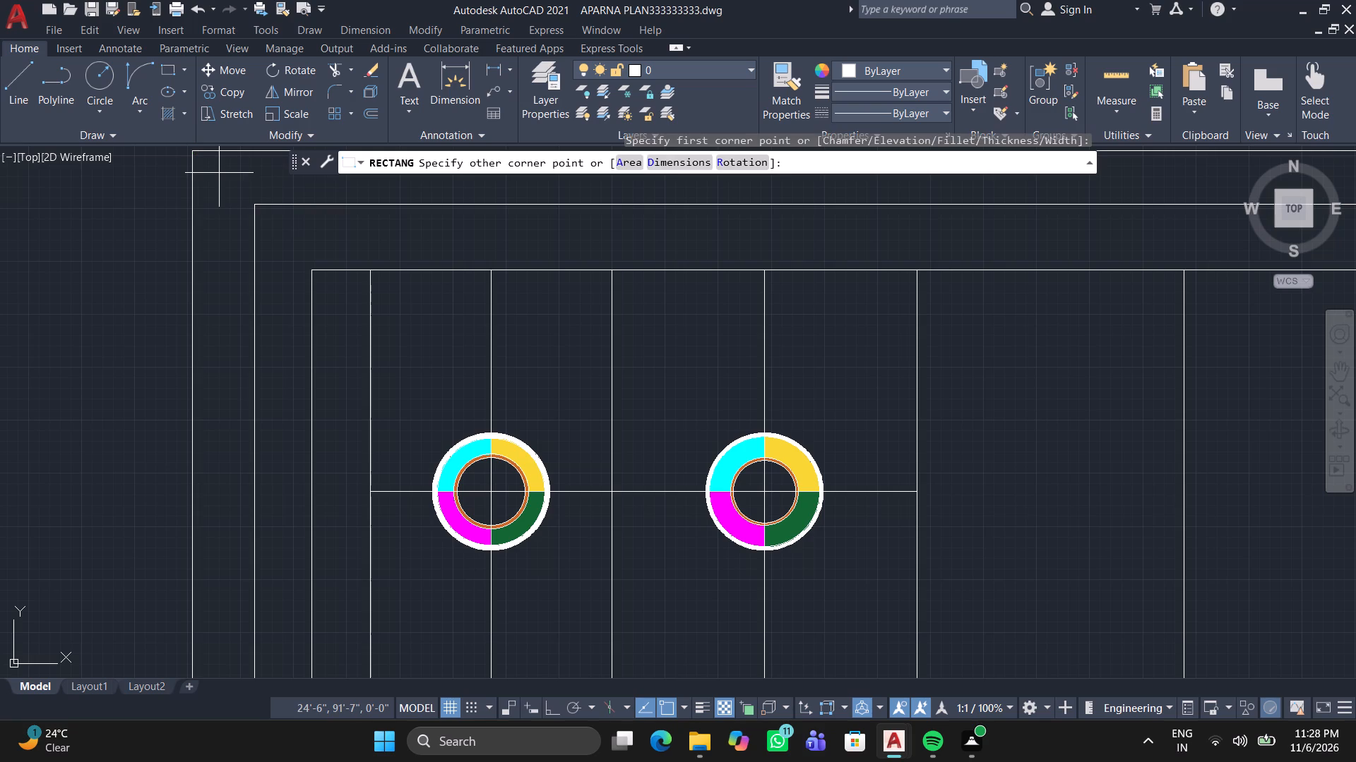
scroll(640, 488, down, 2)
middle_drag(633, 479, 444, 375)
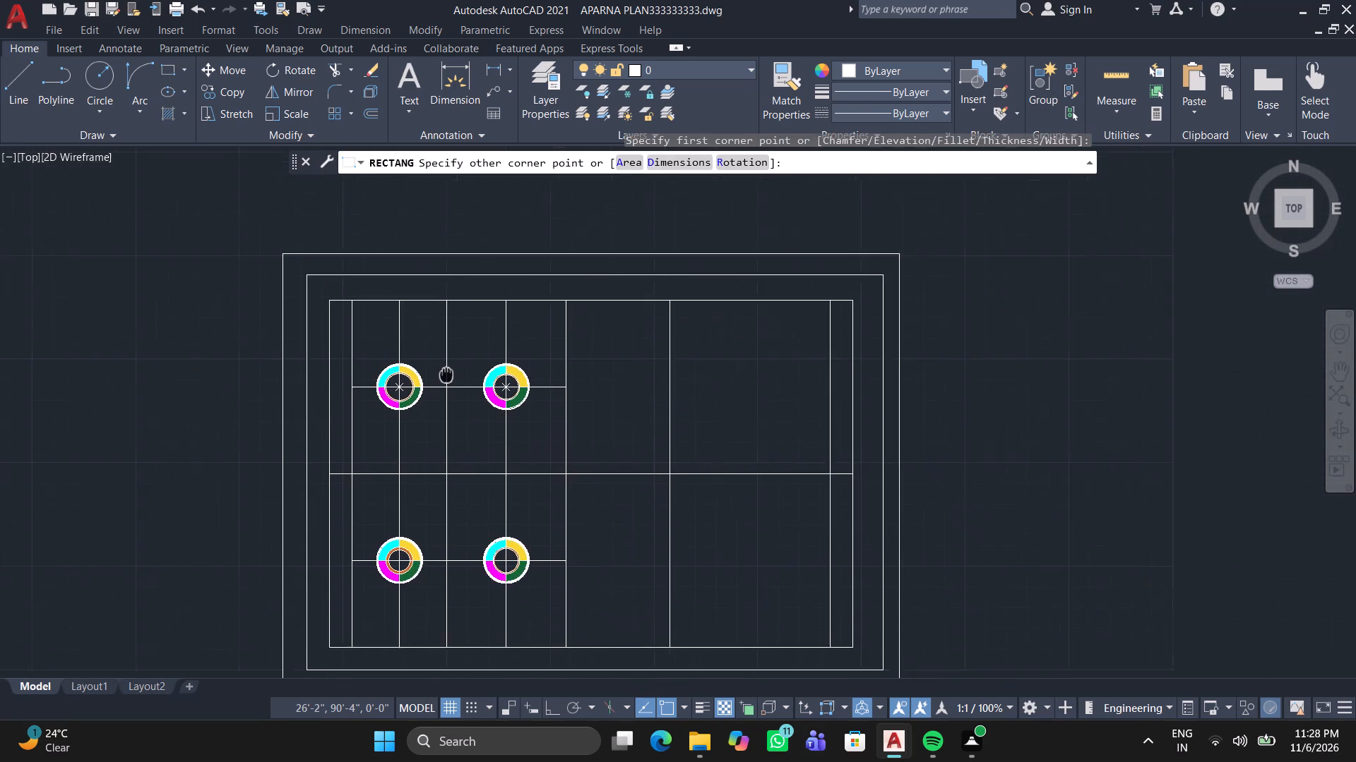
middle_drag(444, 375, 229, 284)
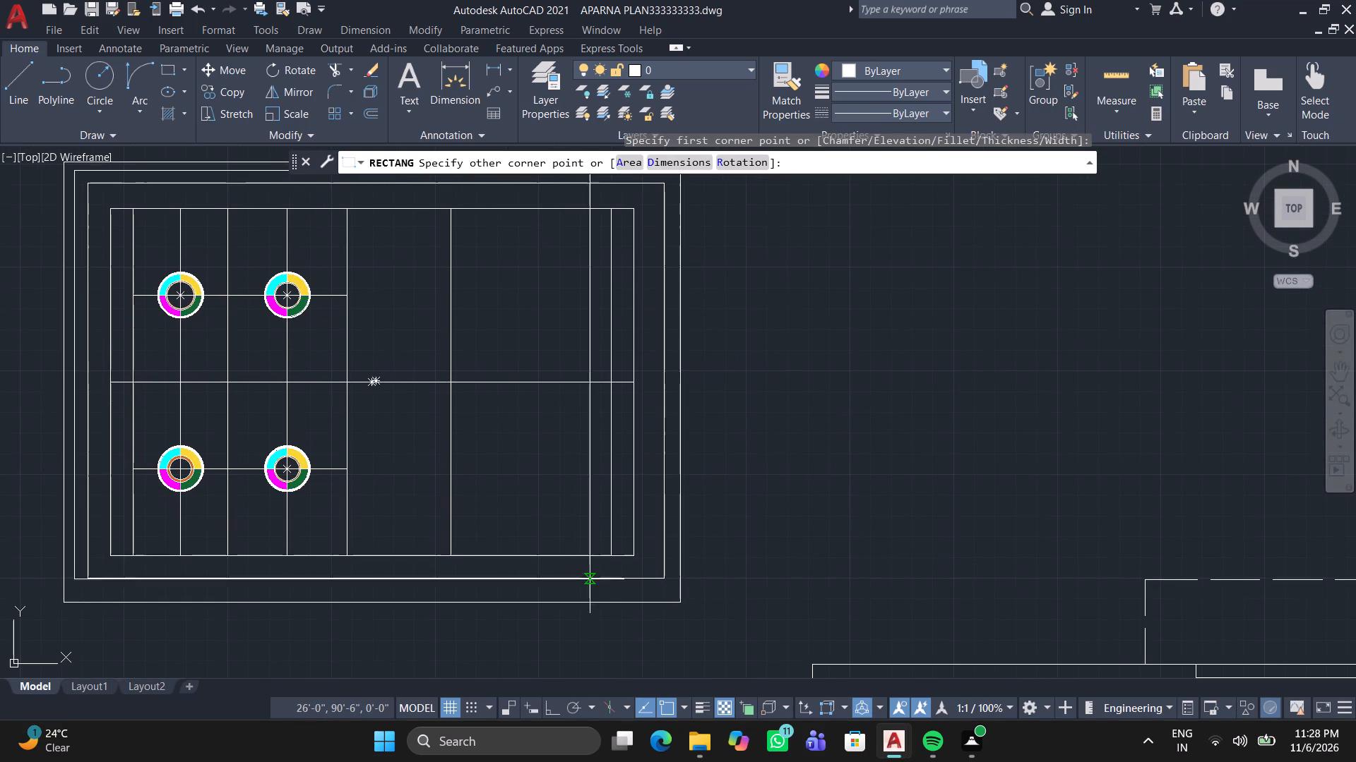
scroll(653, 581, up, 2)
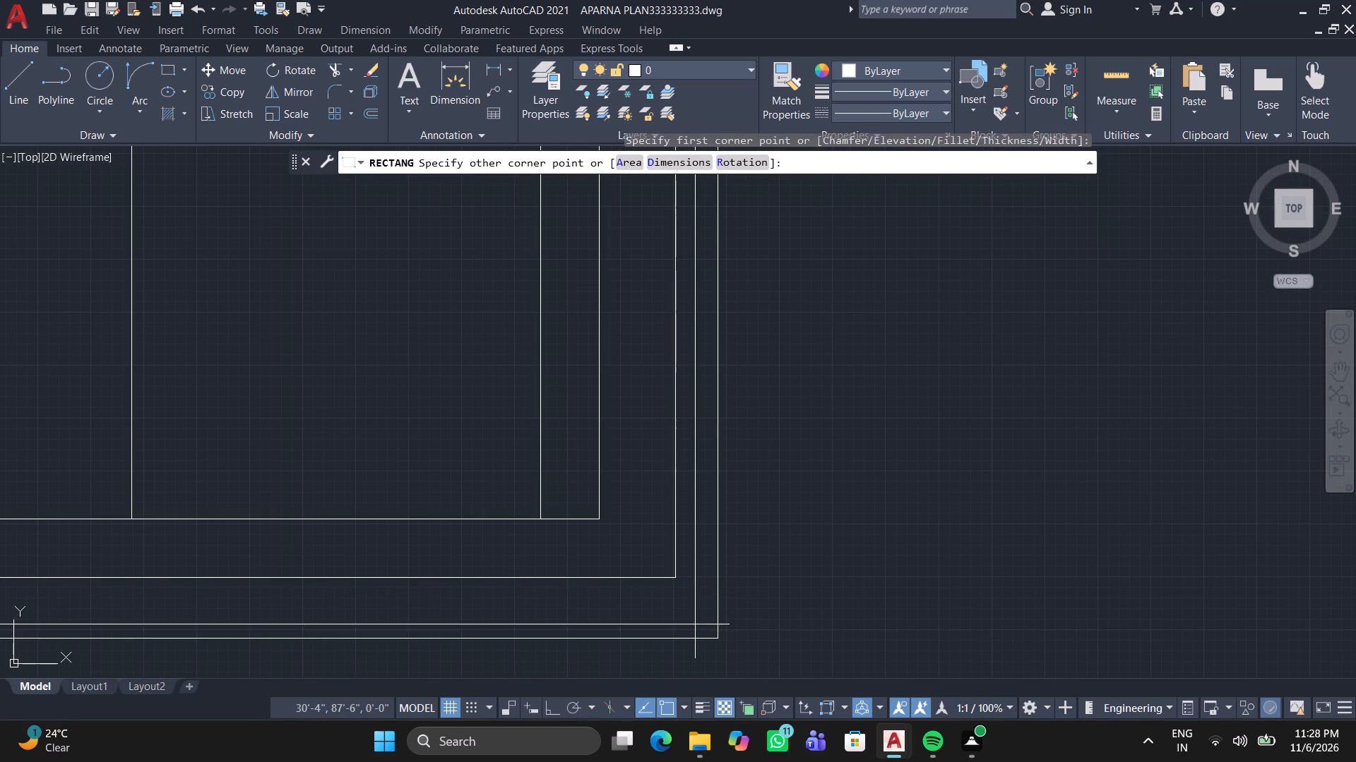
click(698, 616)
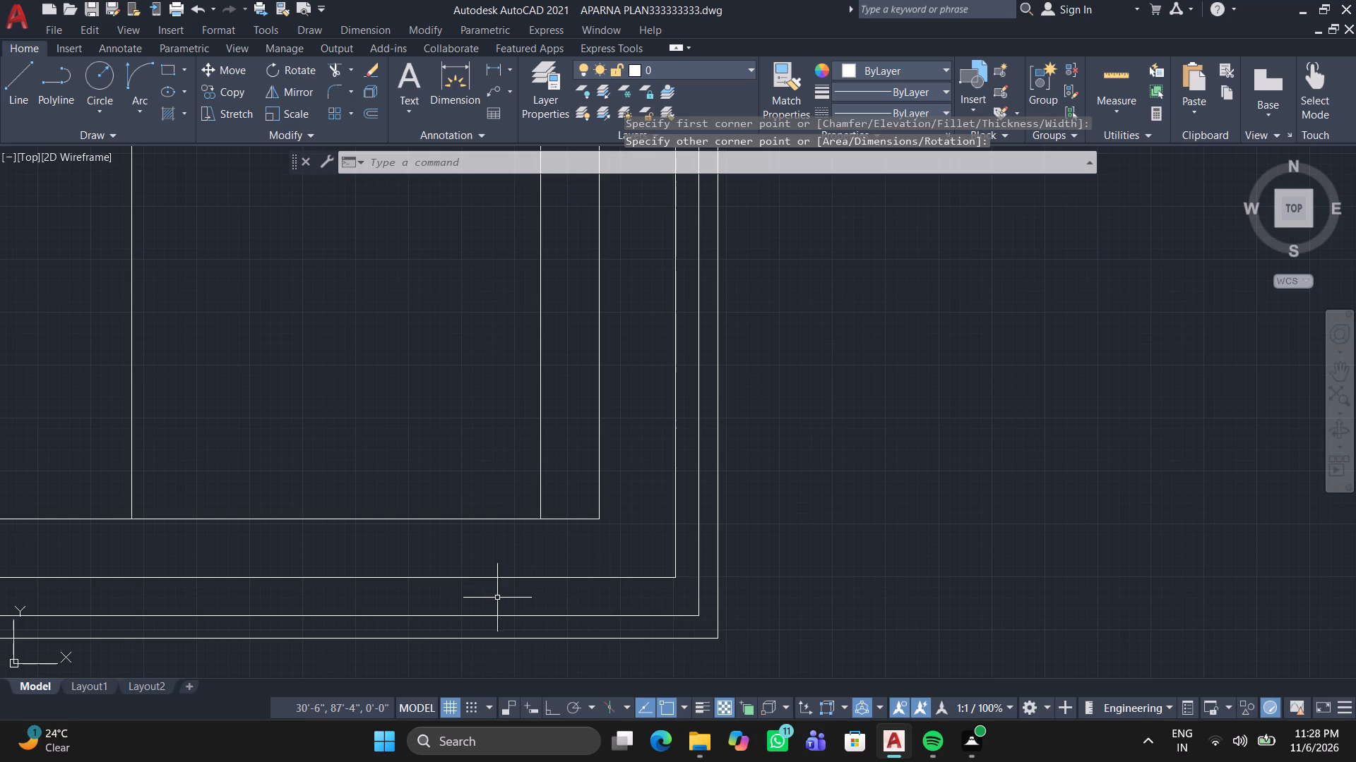
Draw a further rectangle in the gap between the grid's original outline and the innermost surrounding frame.
scroll(487, 597, down, 3)
middle_drag(463, 561, 638, 567)
middle_click(638, 567)
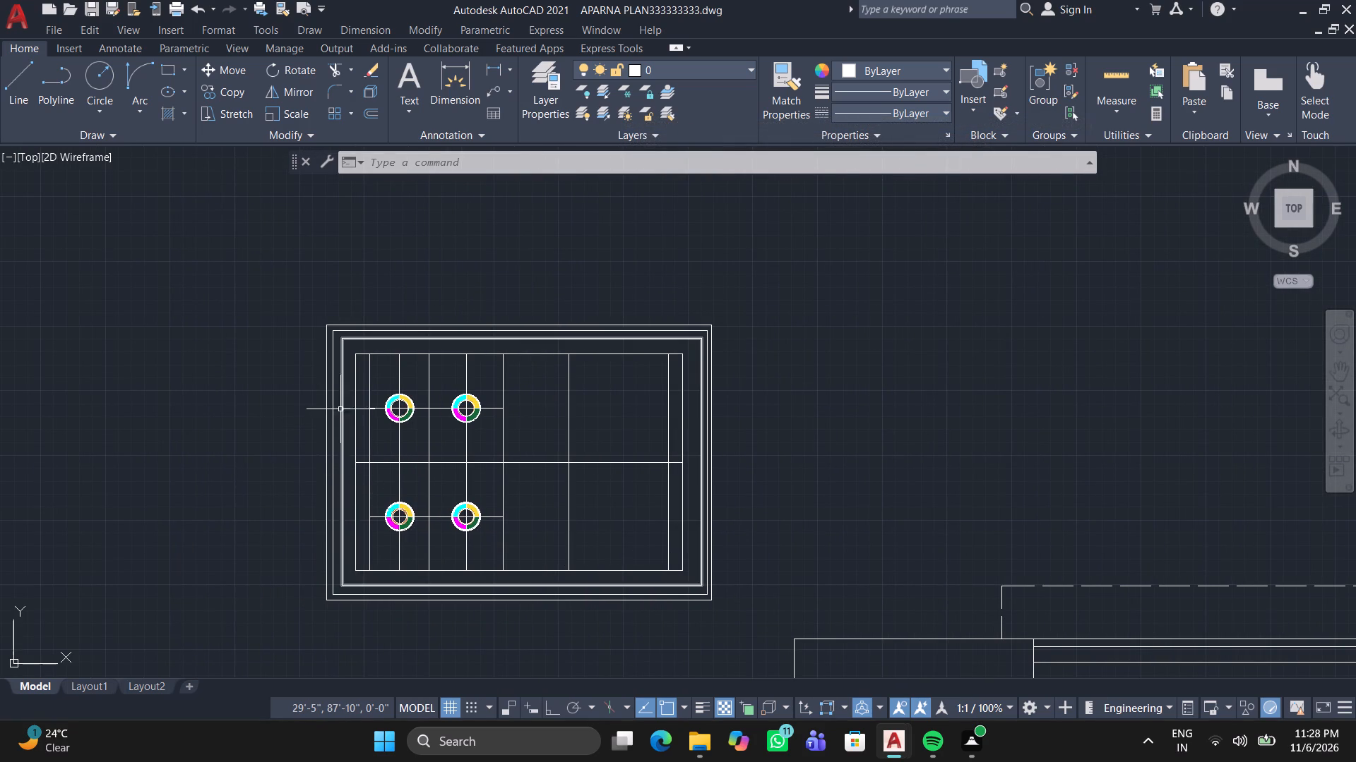
scroll(362, 373, up, 2)
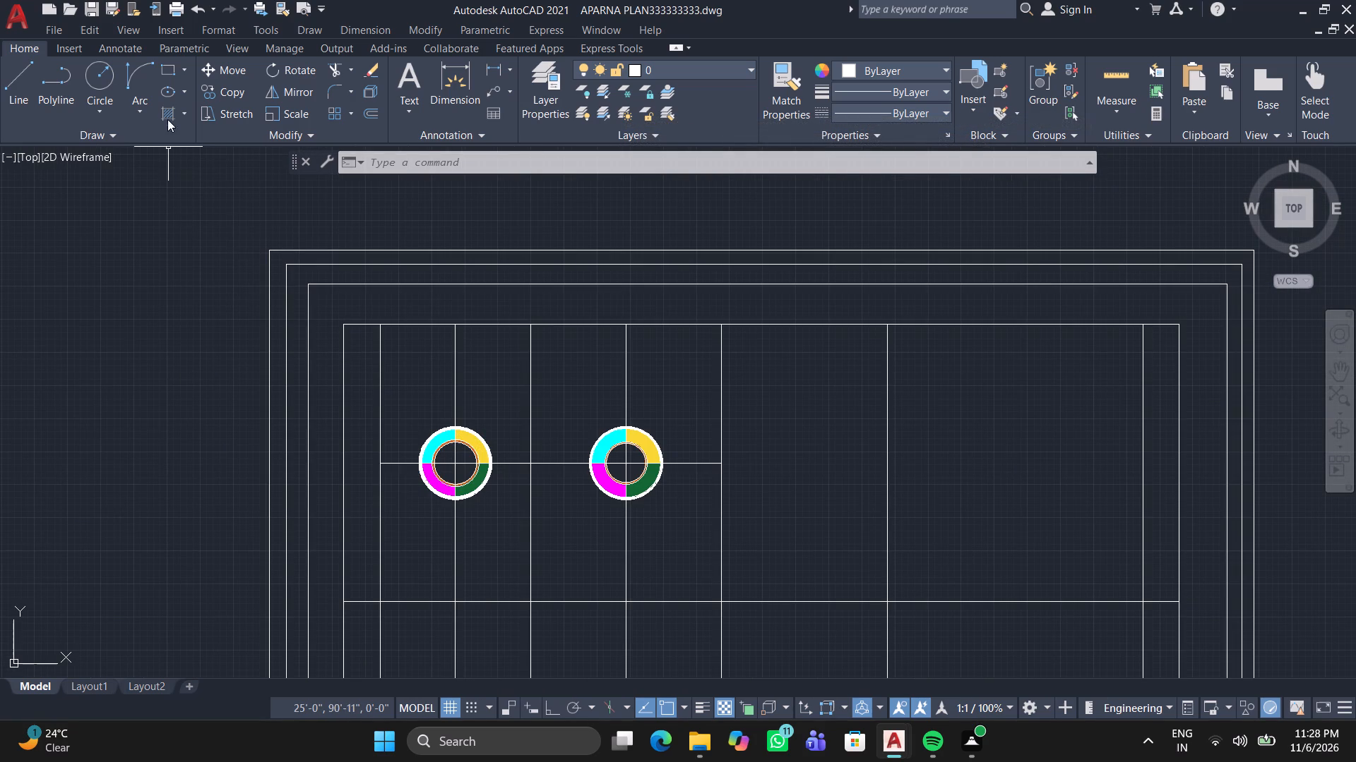
click(164, 66)
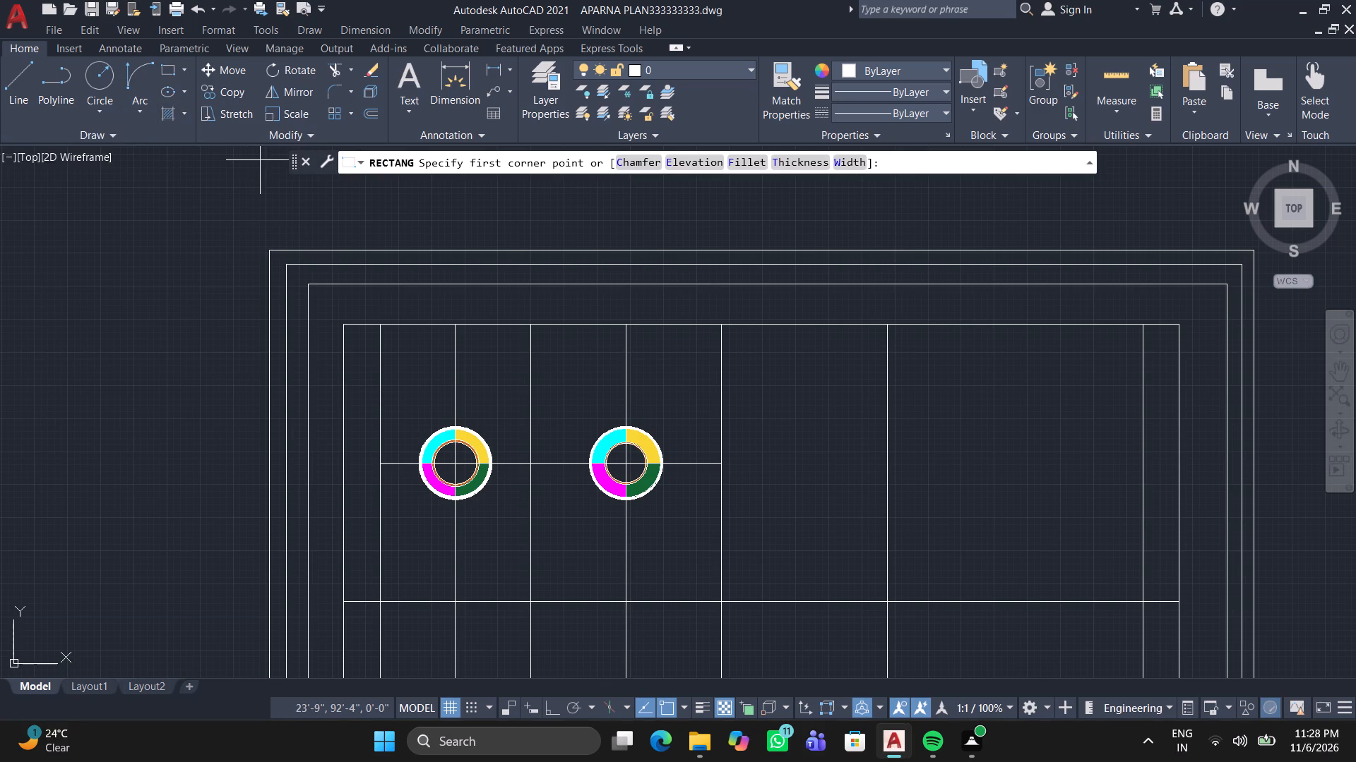
click(331, 301)
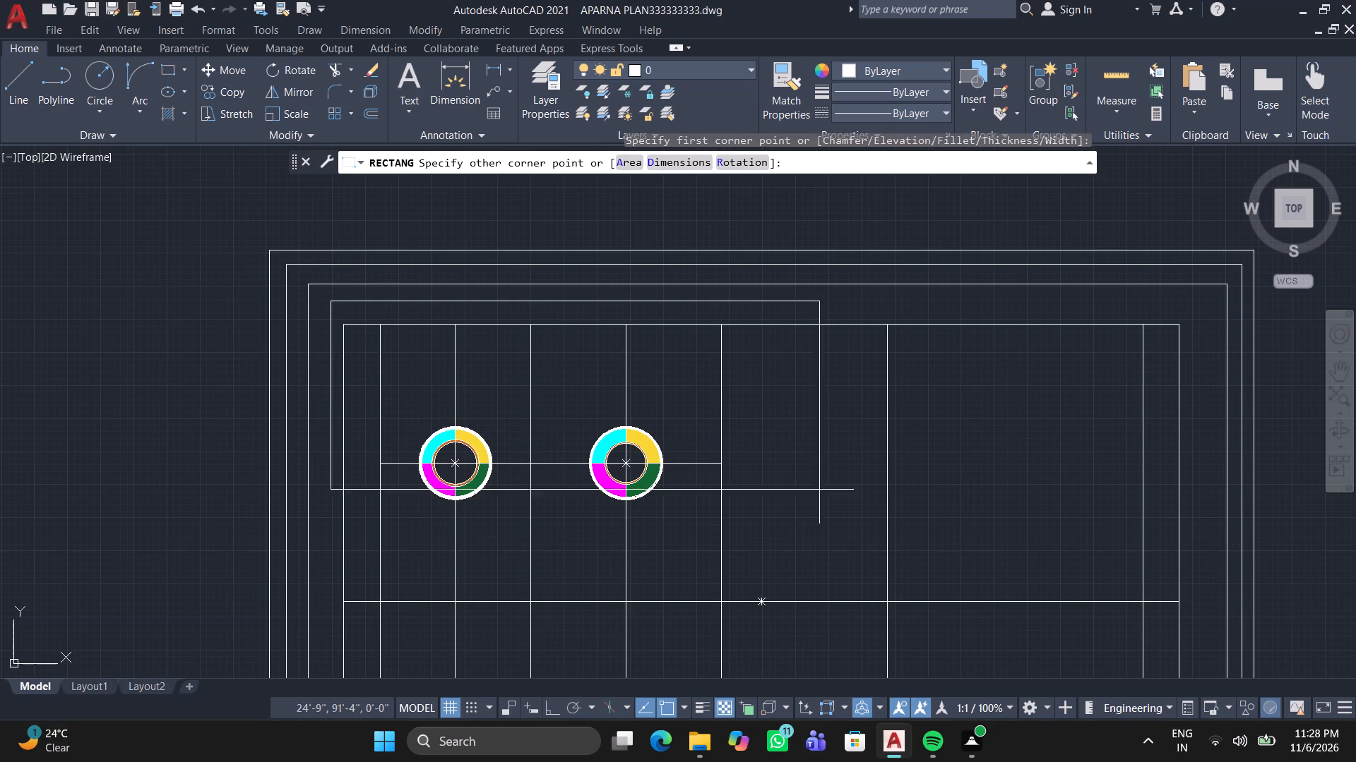
middle_drag(843, 517, 759, 368)
scroll(759, 368, up, 1)
scroll(980, 500, down, 1)
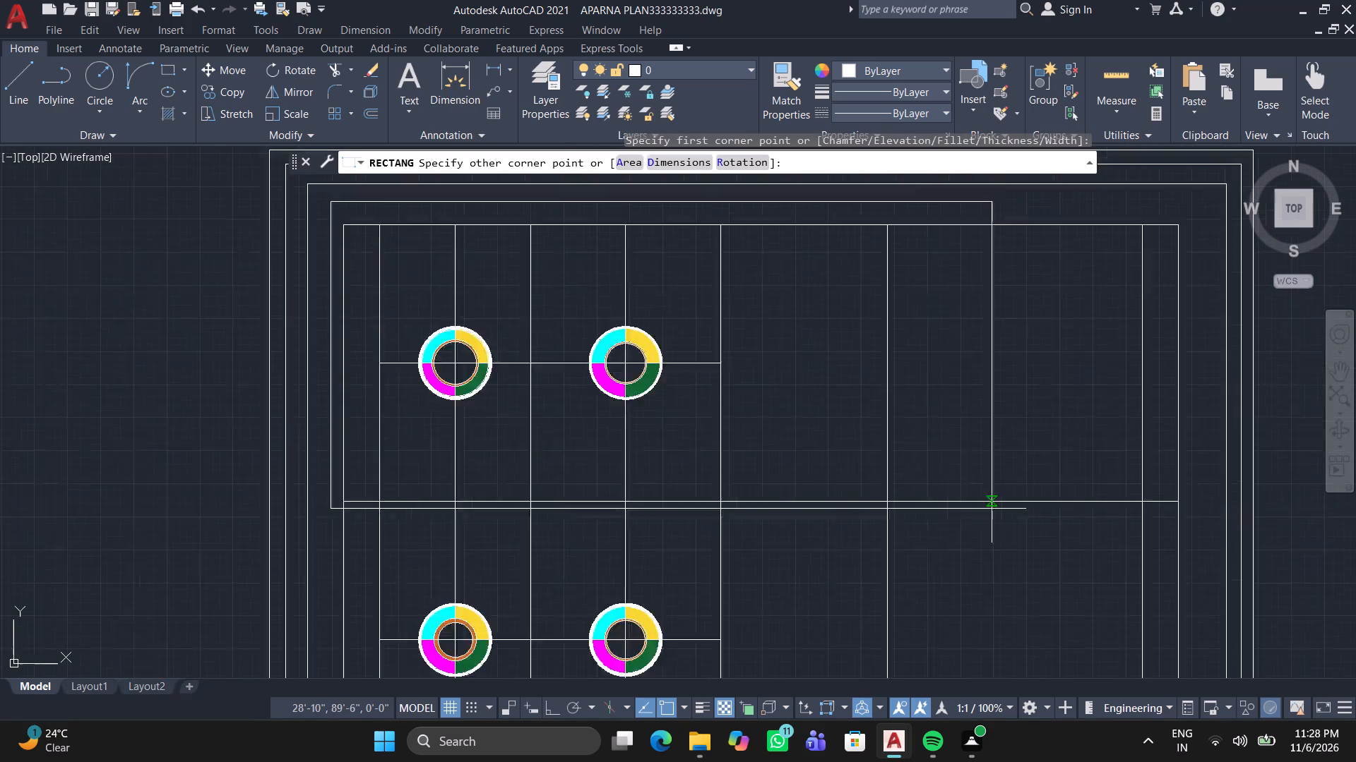
scroll(995, 511, down, 2)
middle_drag(1070, 562, 997, 461)
middle_click(997, 461)
scroll(1013, 510, up, 2)
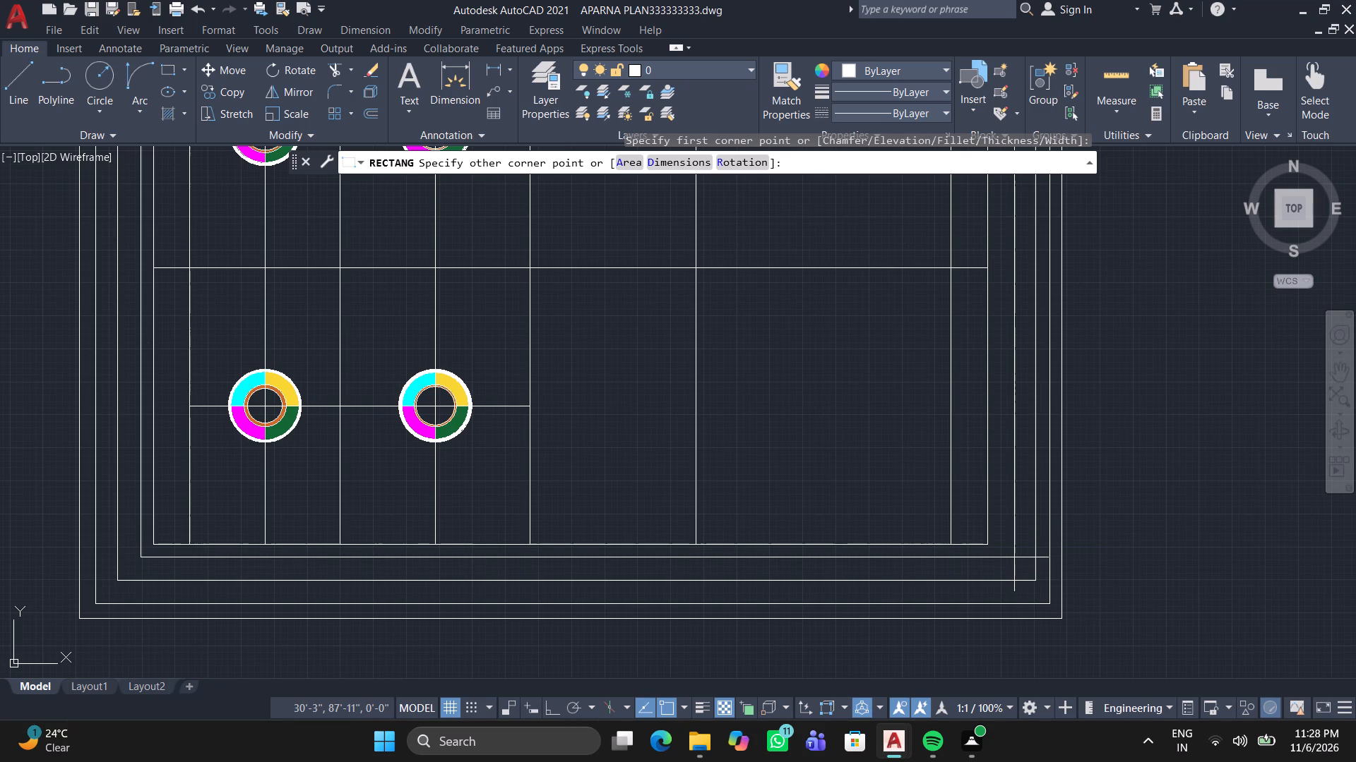
click(1019, 559)
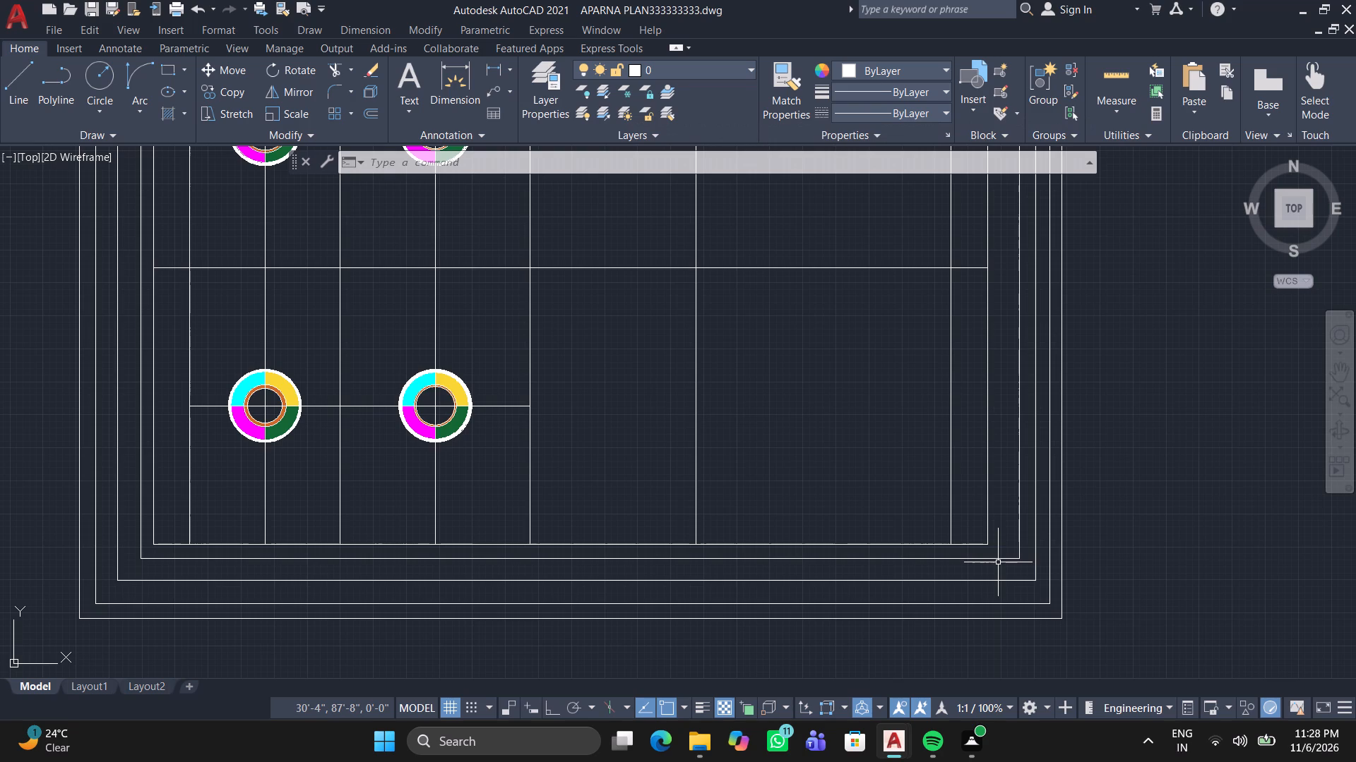
Copy the second coloured ring of the grid's lower row about 1'-8" to the right, onto the wide half's vertical line.
click(359, 320)
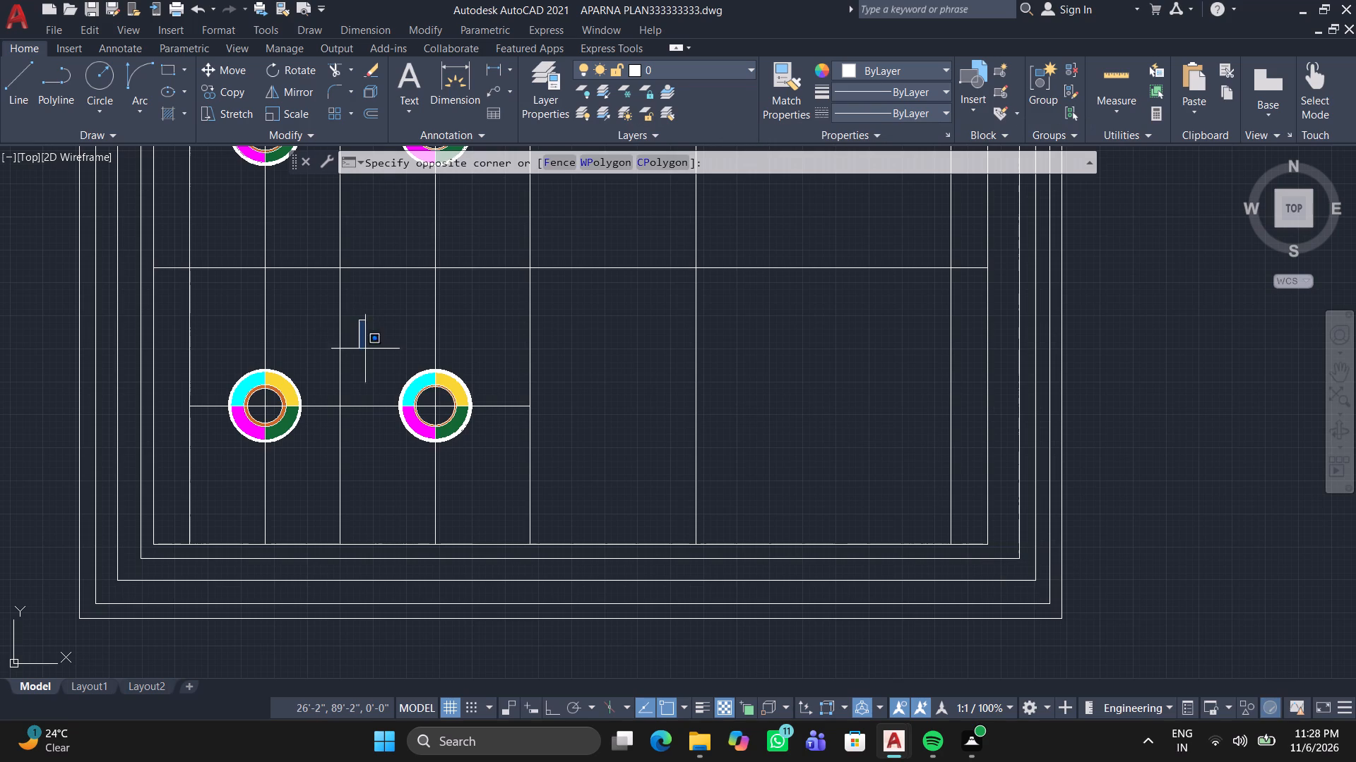
click(494, 485)
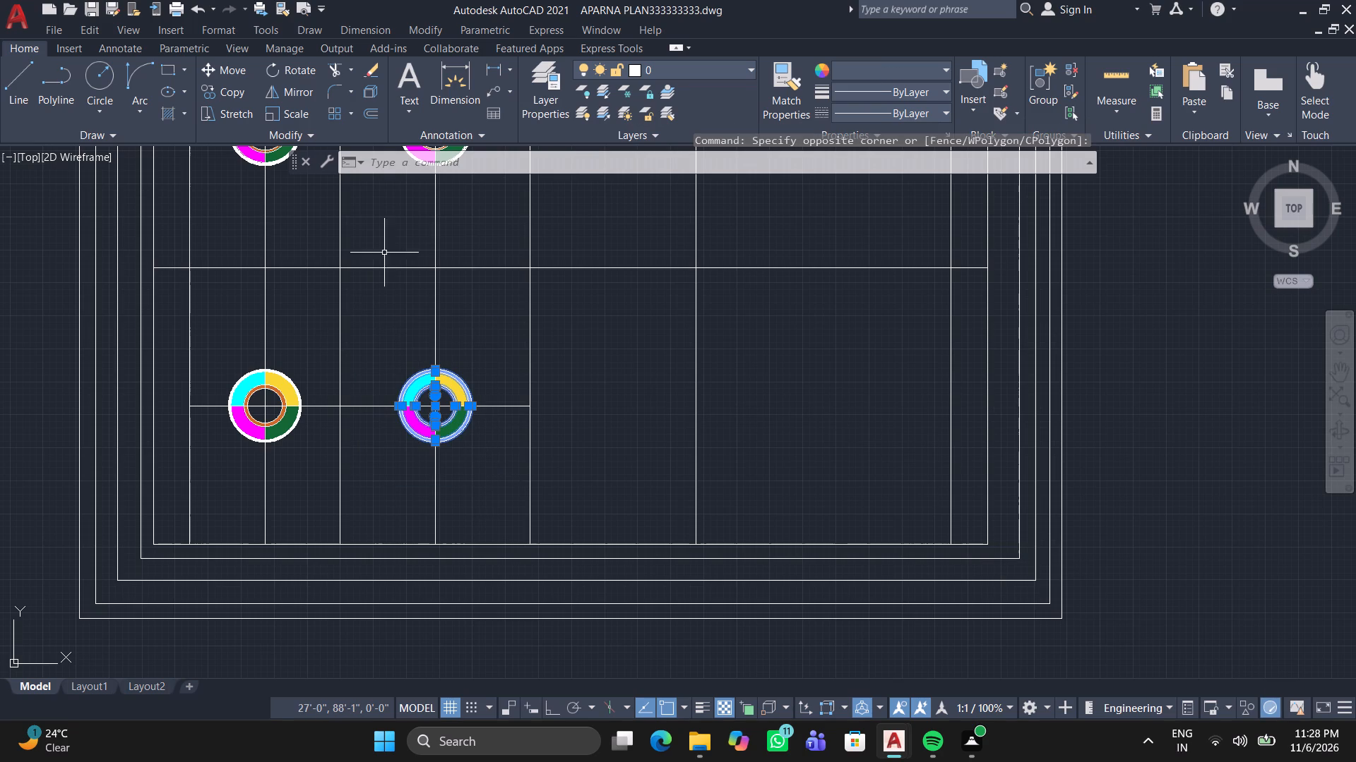
click(204, 91)
click(400, 400)
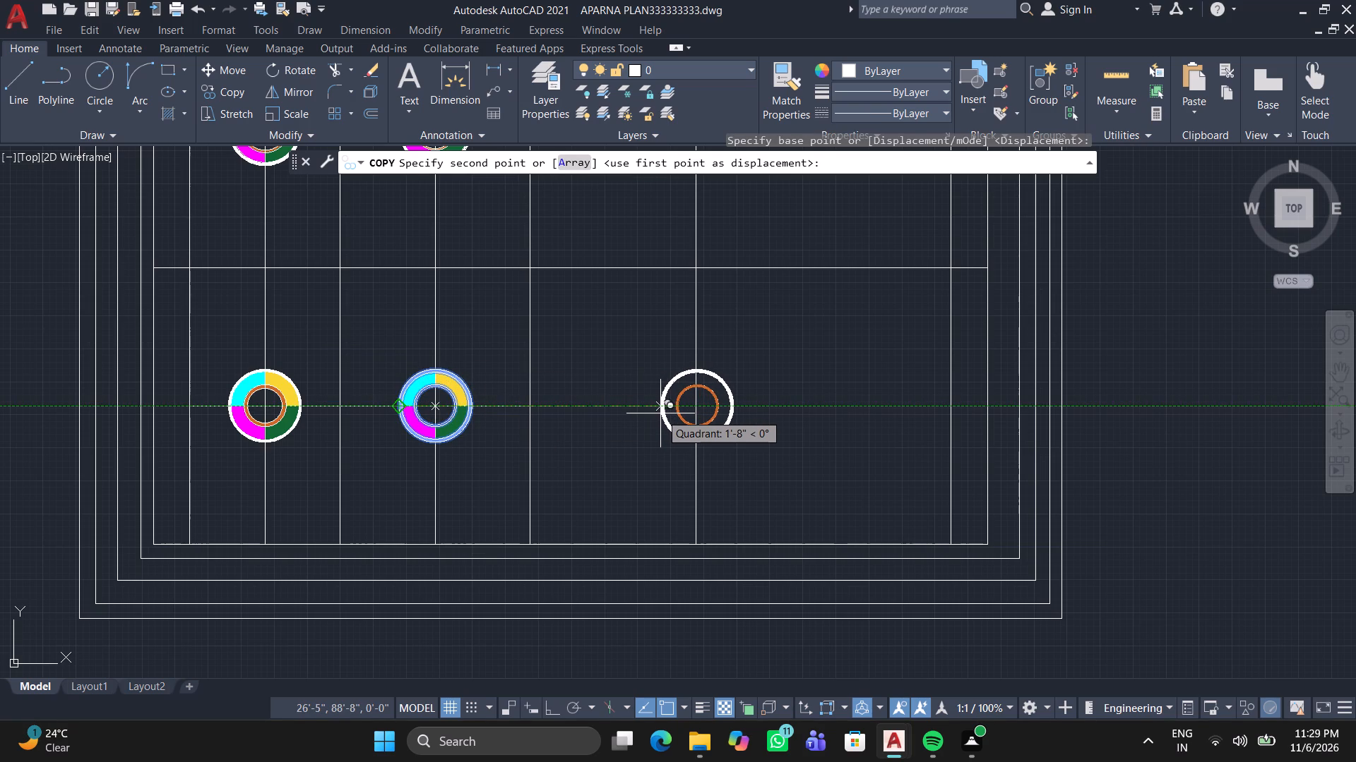
click(660, 413)
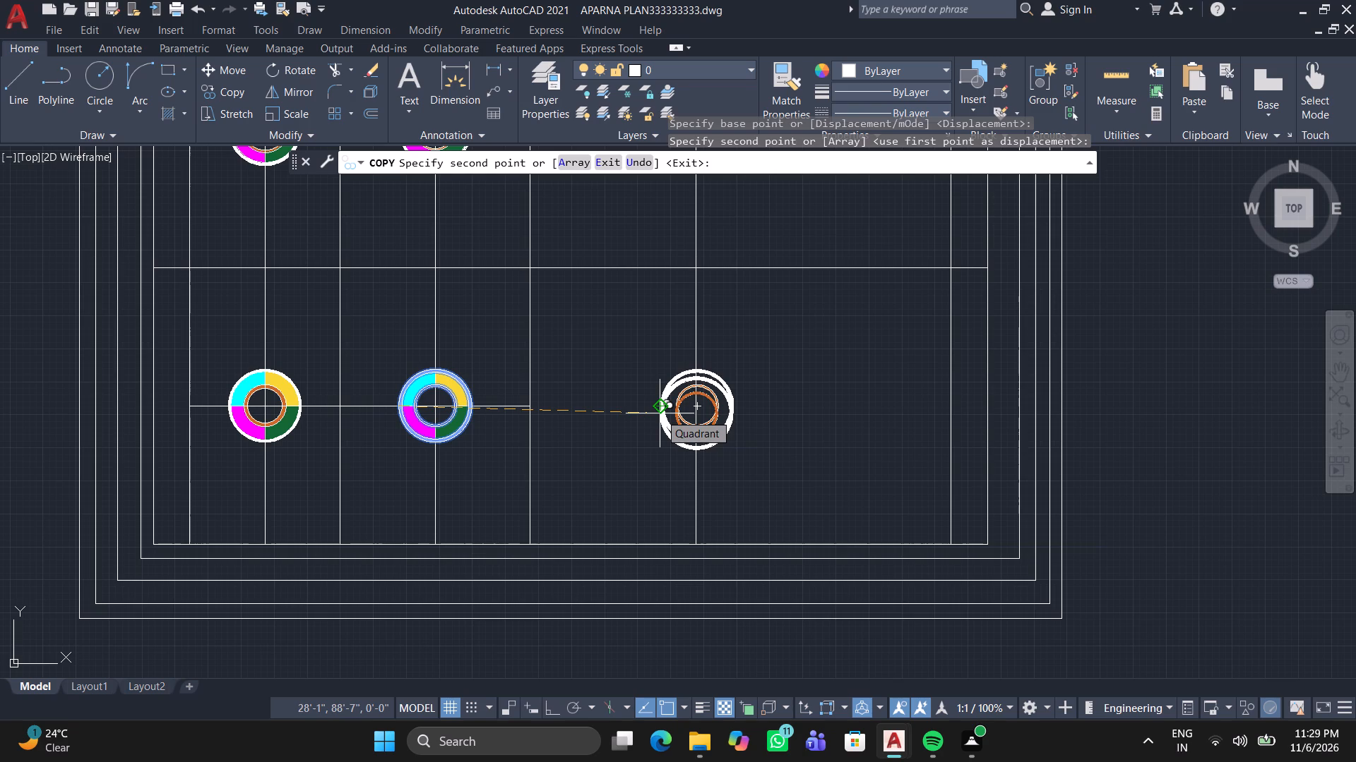
right_click(659, 414)
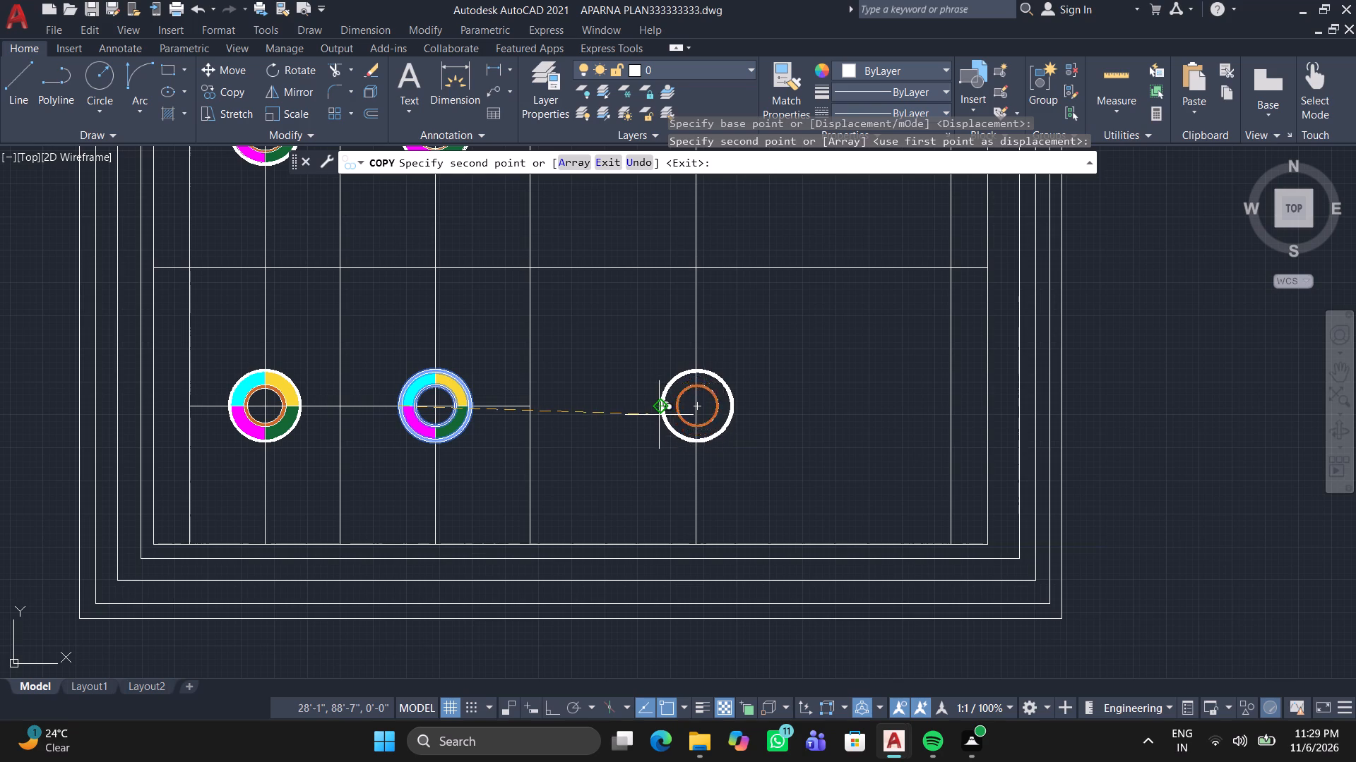
click(678, 428)
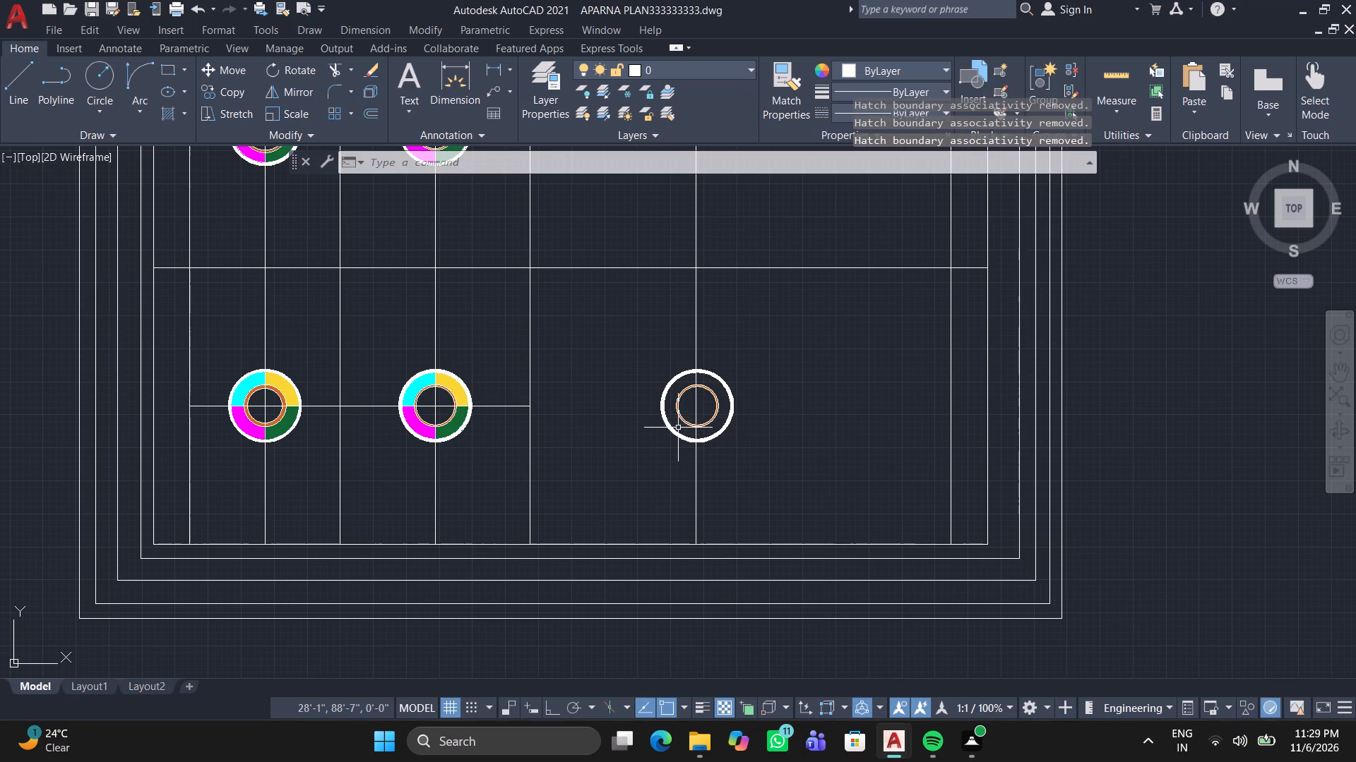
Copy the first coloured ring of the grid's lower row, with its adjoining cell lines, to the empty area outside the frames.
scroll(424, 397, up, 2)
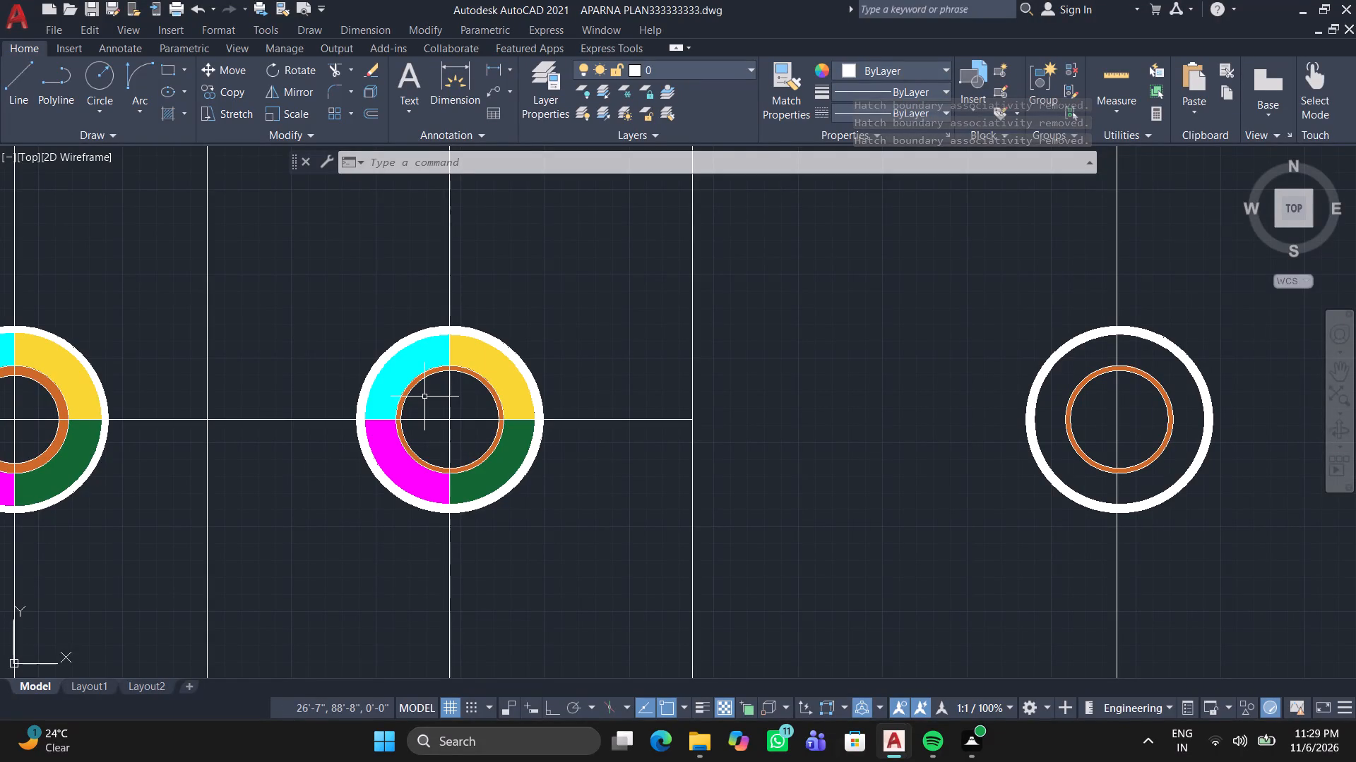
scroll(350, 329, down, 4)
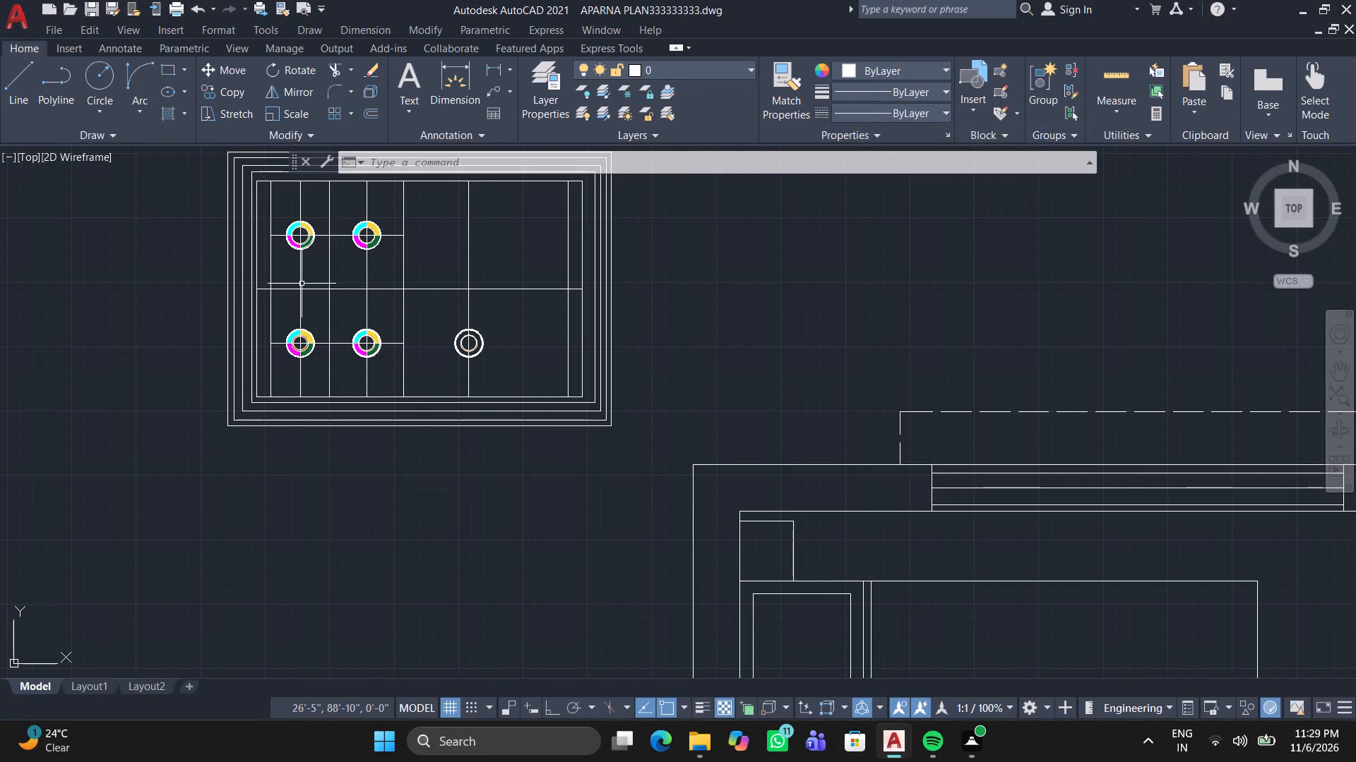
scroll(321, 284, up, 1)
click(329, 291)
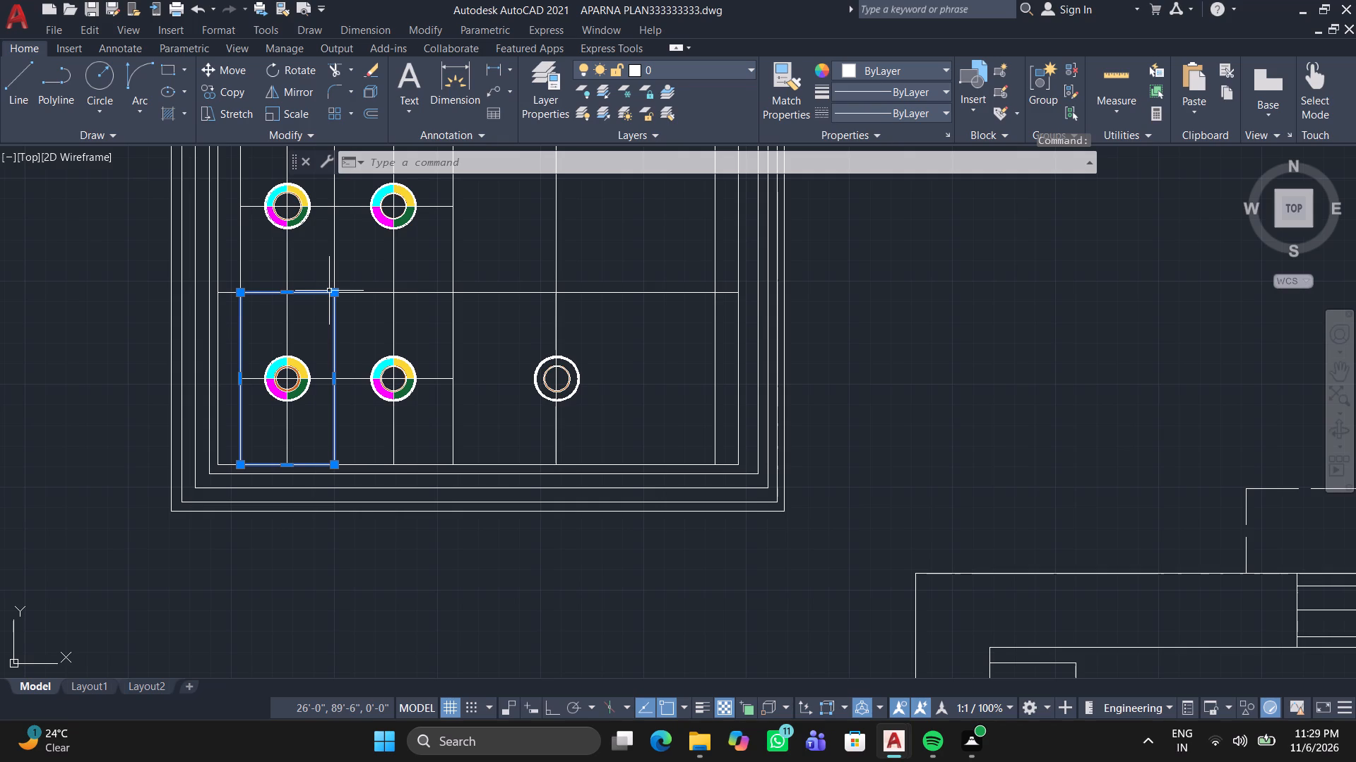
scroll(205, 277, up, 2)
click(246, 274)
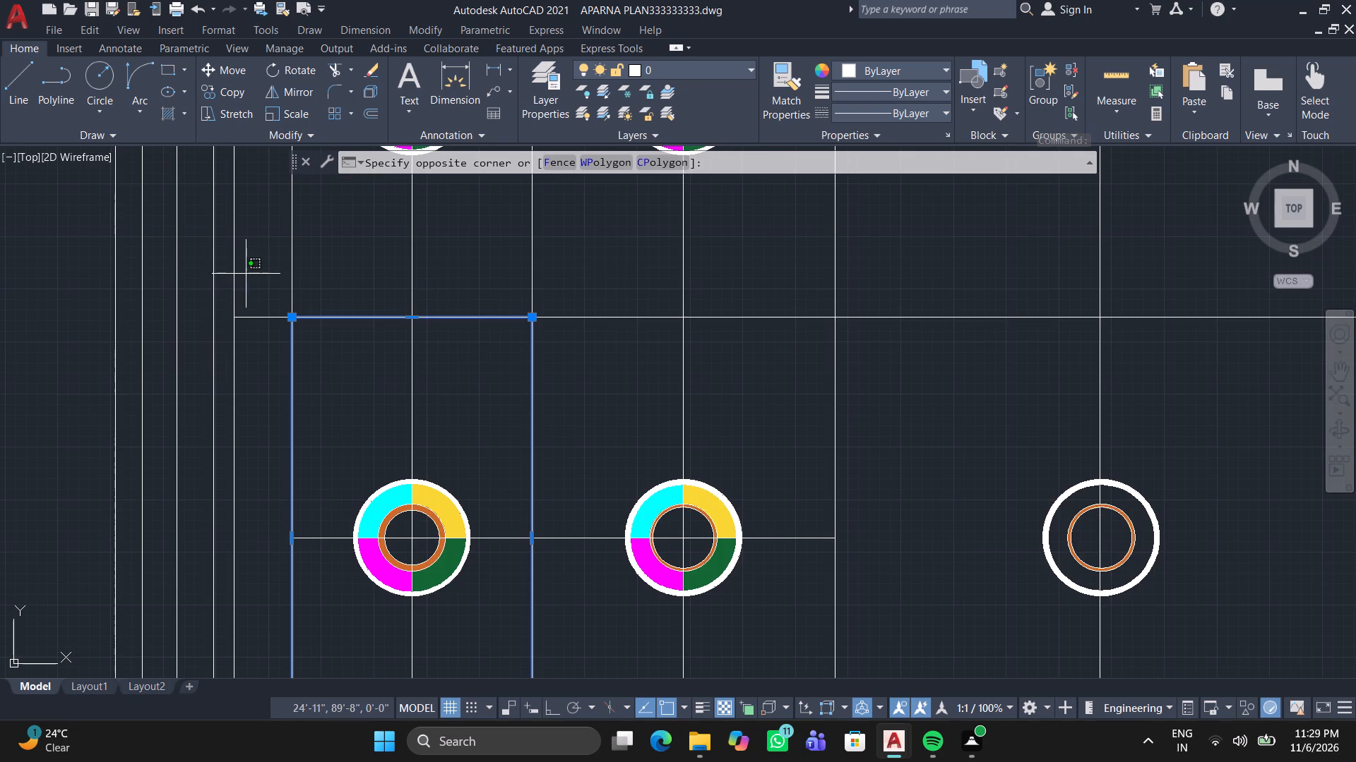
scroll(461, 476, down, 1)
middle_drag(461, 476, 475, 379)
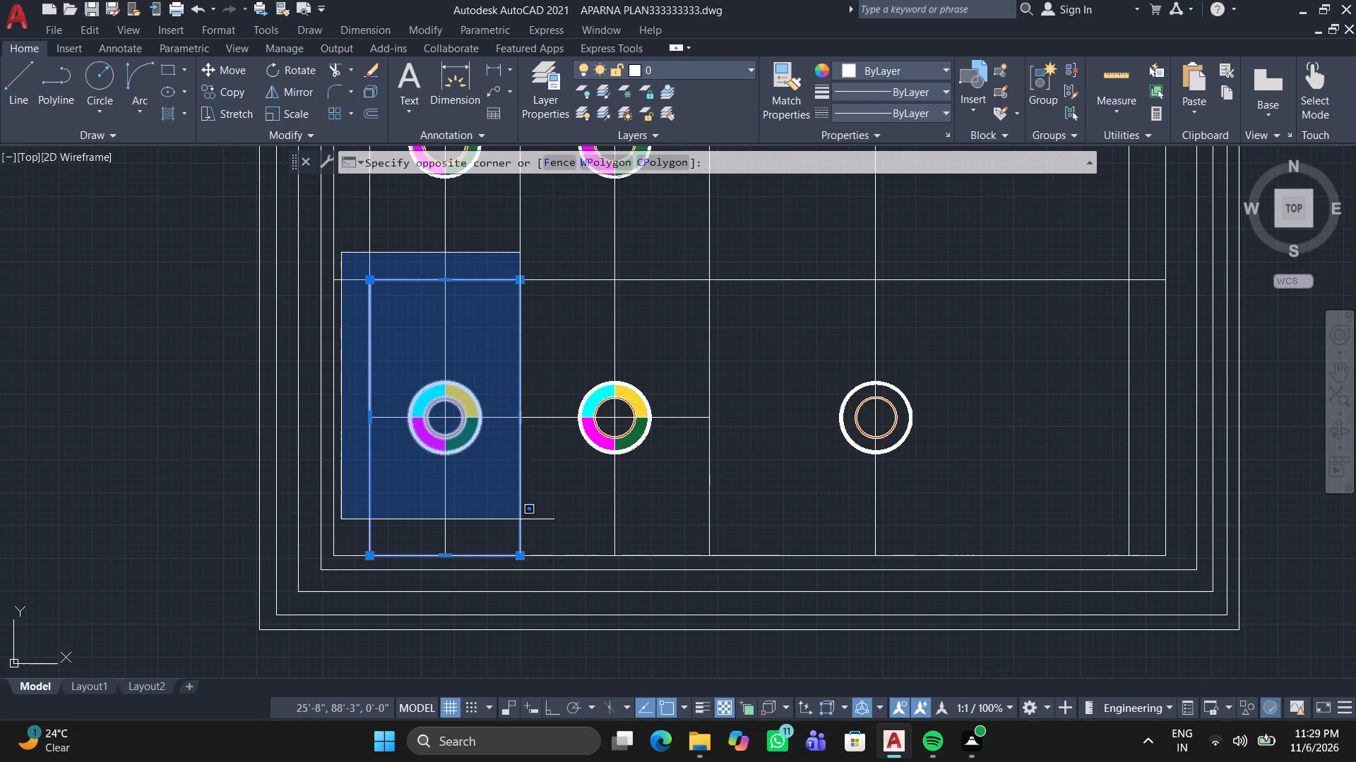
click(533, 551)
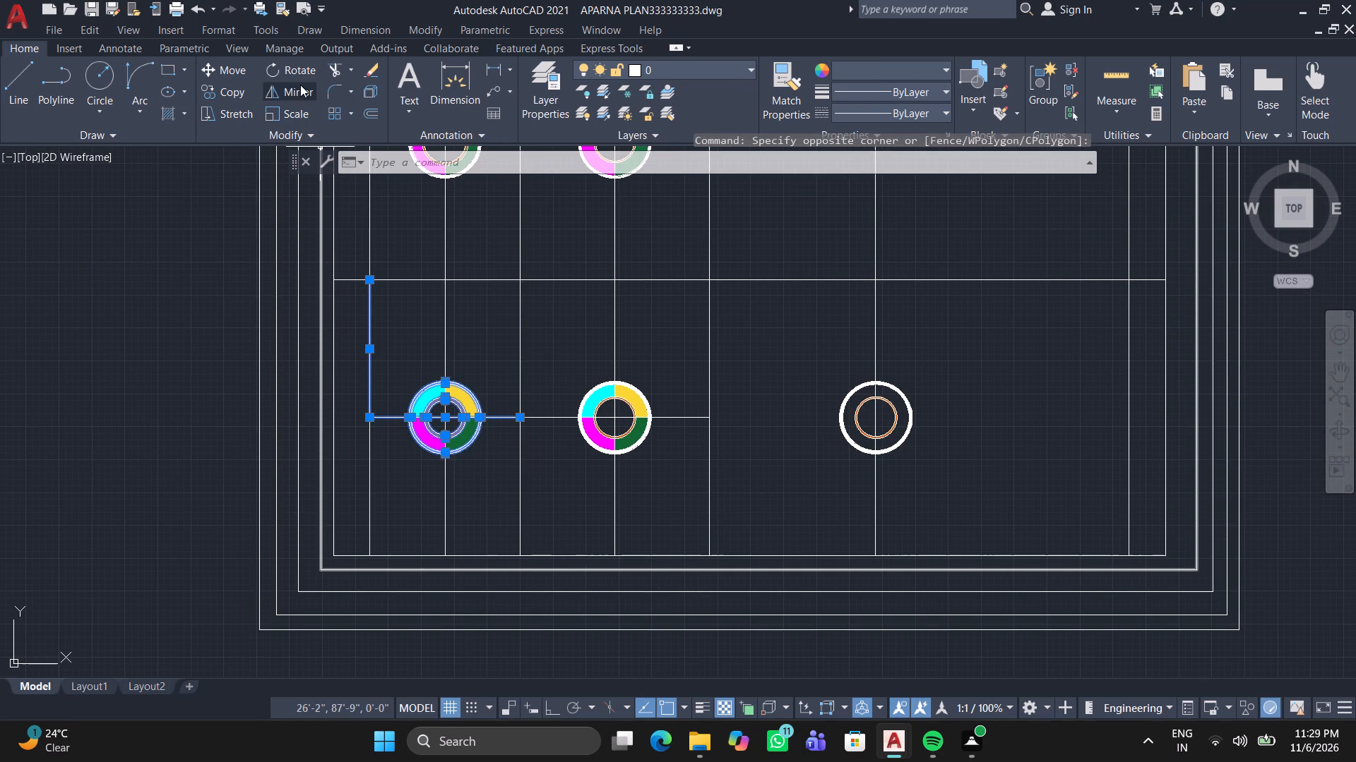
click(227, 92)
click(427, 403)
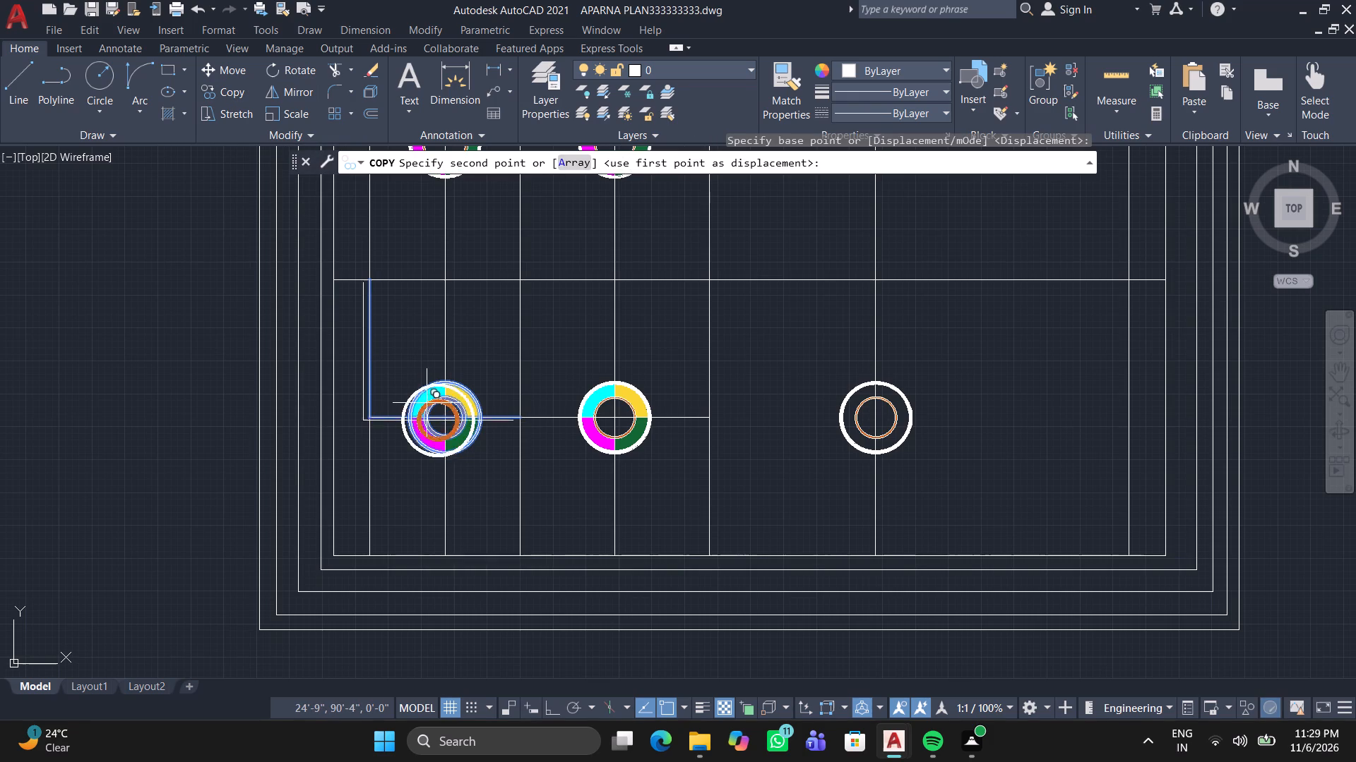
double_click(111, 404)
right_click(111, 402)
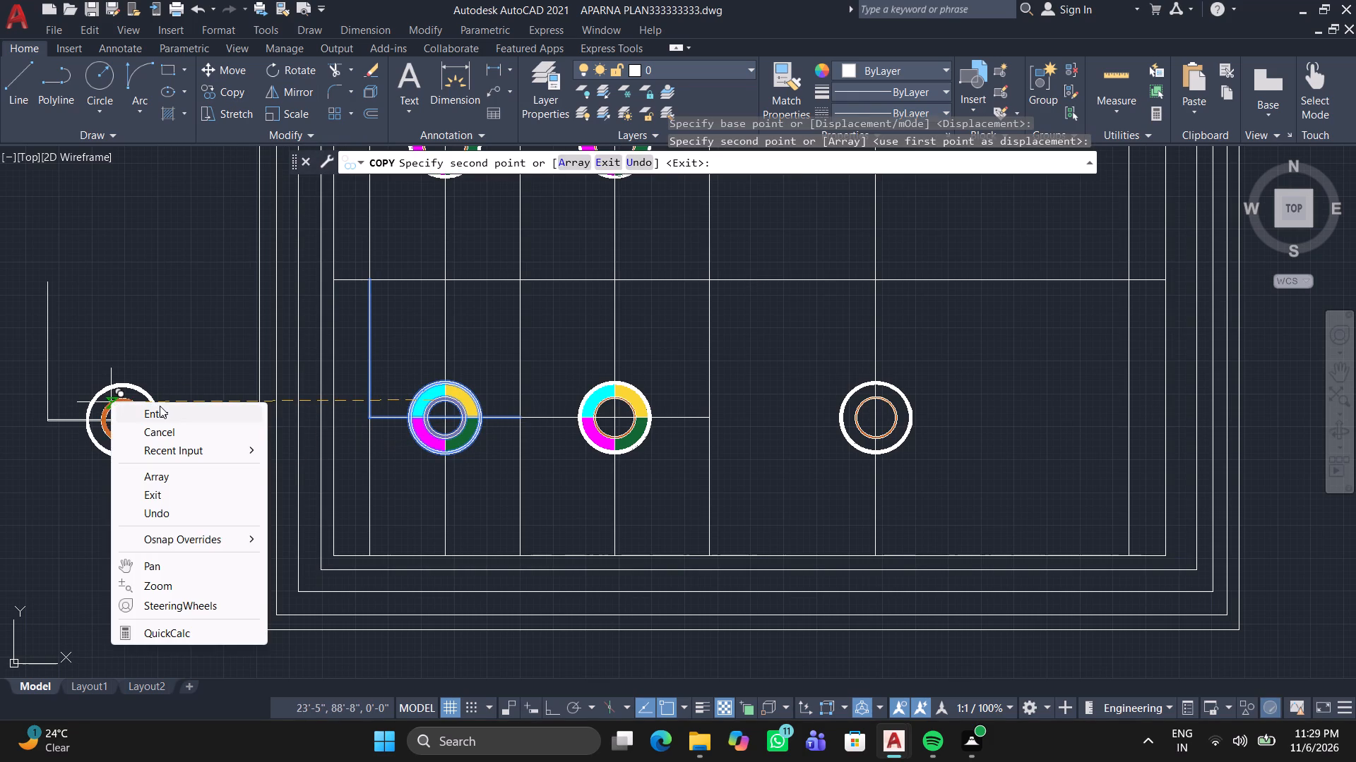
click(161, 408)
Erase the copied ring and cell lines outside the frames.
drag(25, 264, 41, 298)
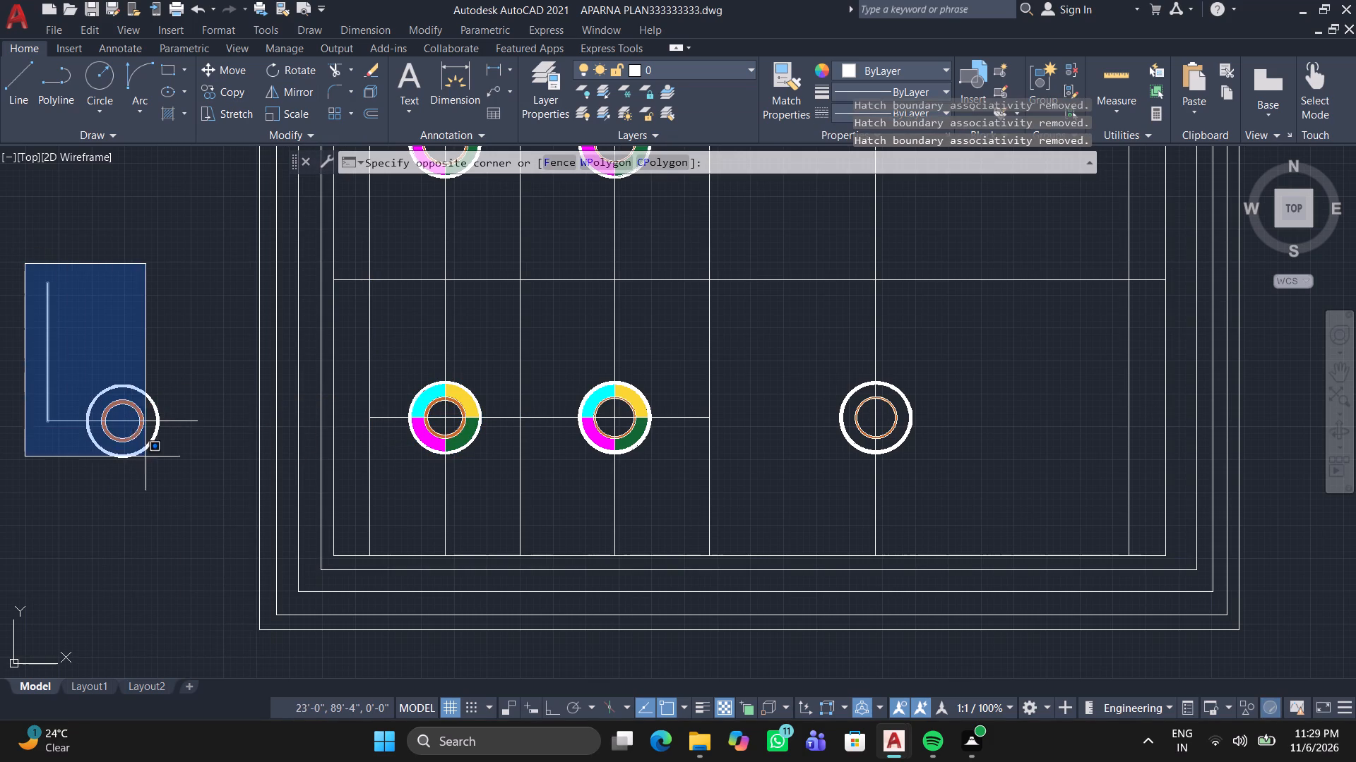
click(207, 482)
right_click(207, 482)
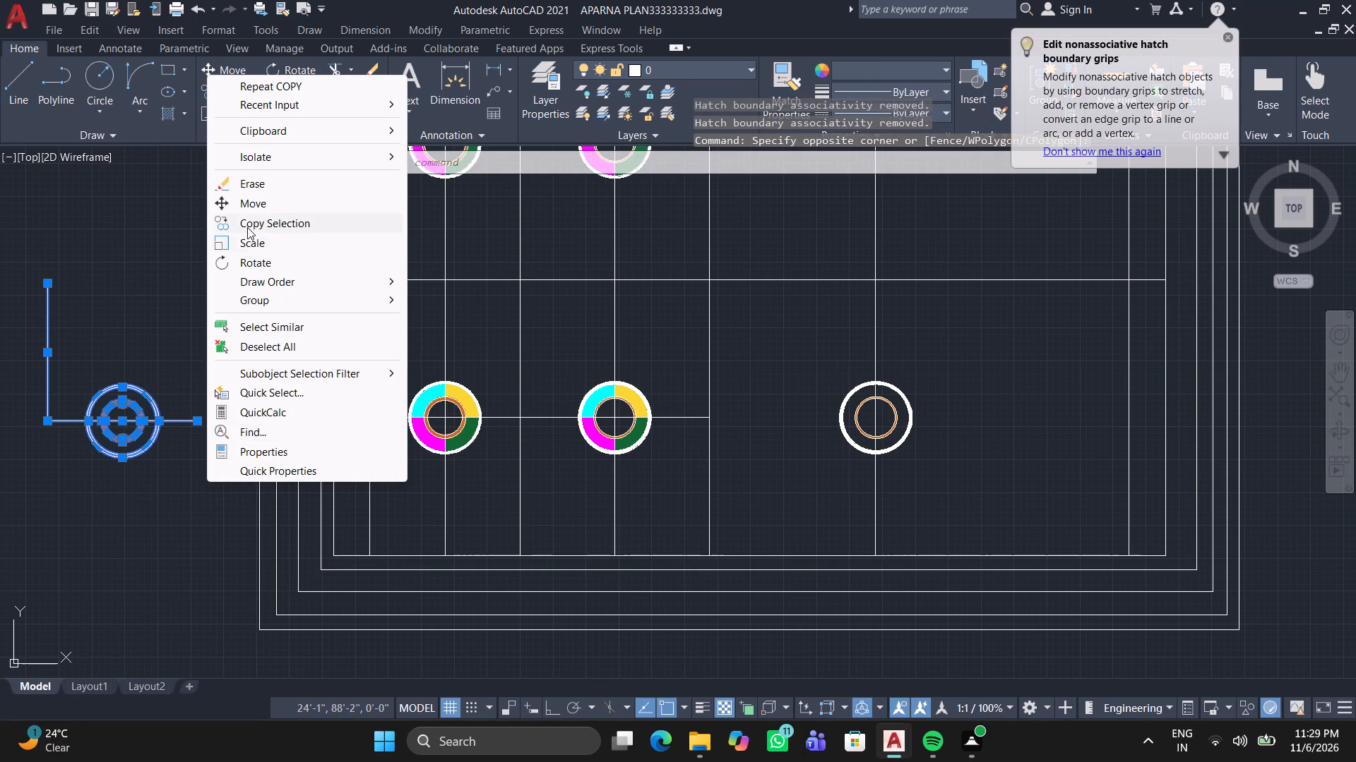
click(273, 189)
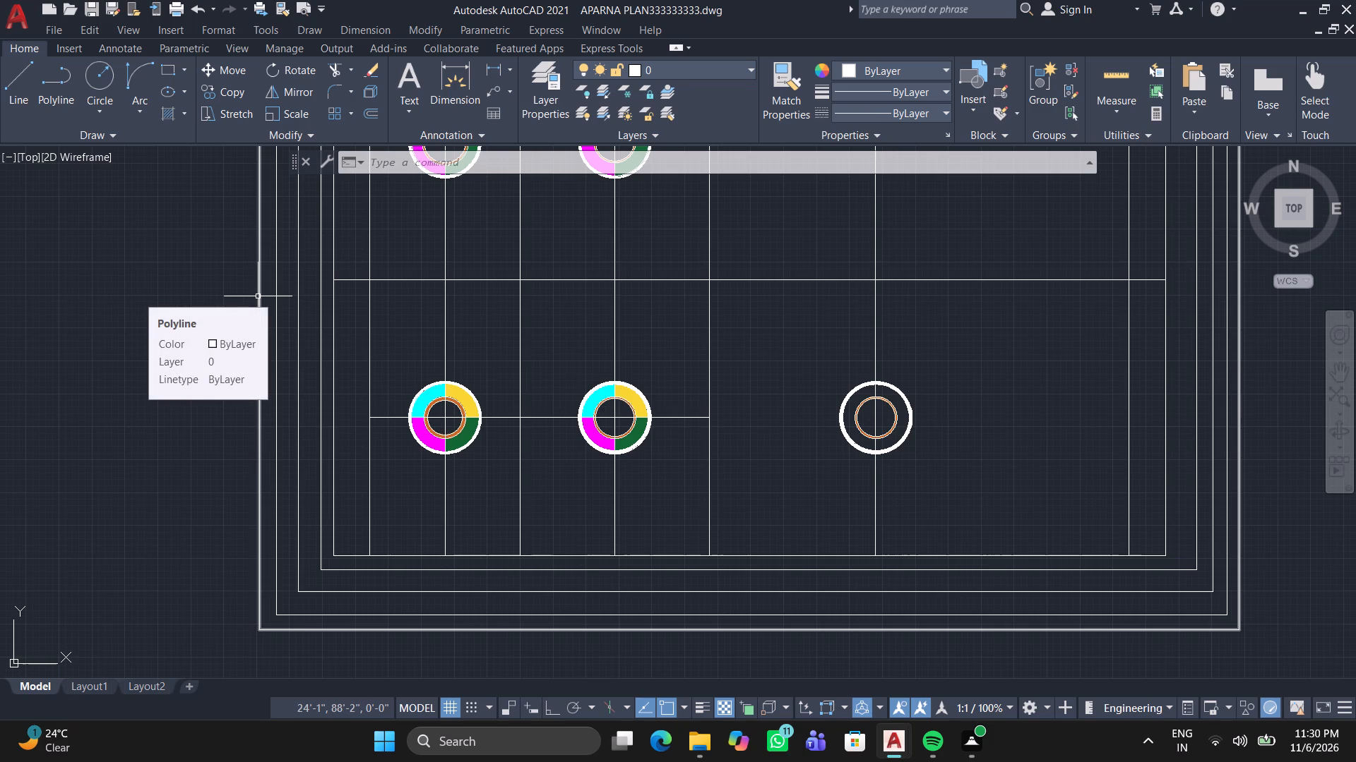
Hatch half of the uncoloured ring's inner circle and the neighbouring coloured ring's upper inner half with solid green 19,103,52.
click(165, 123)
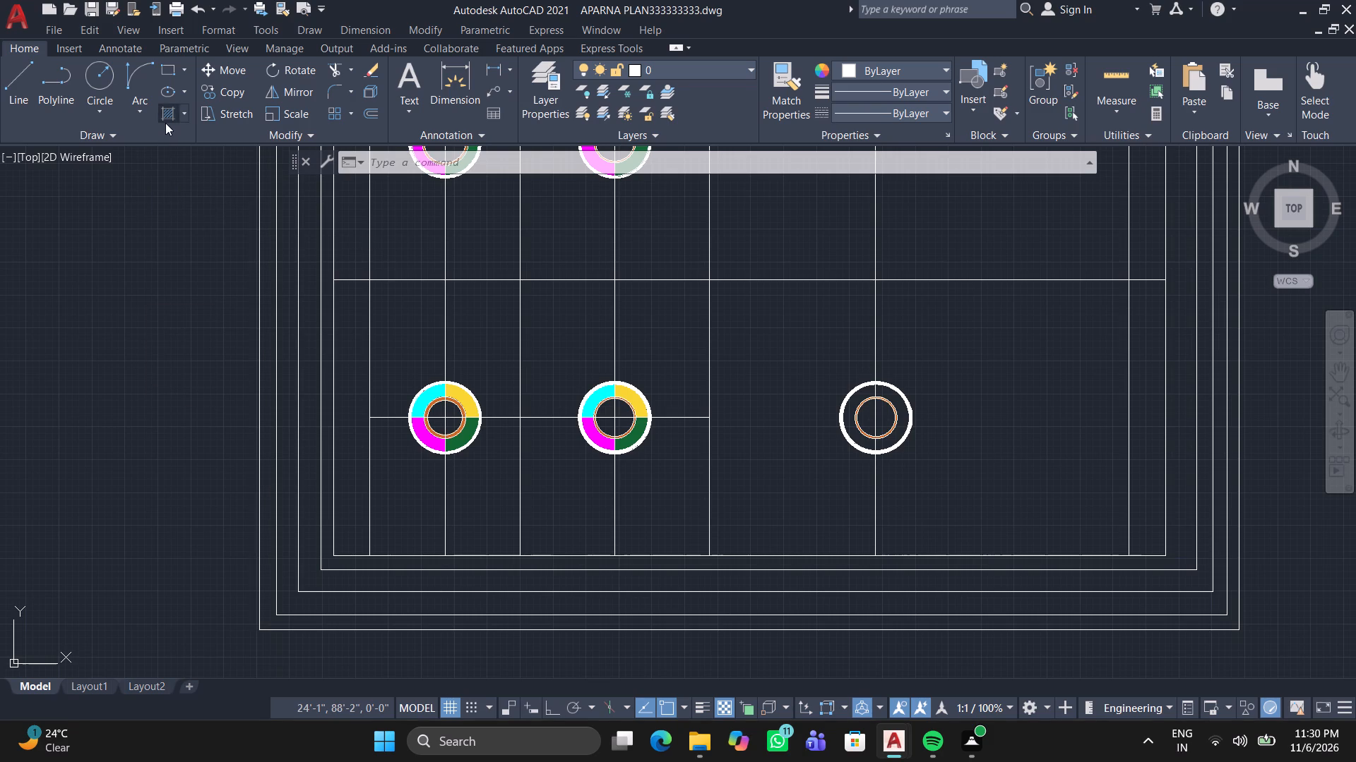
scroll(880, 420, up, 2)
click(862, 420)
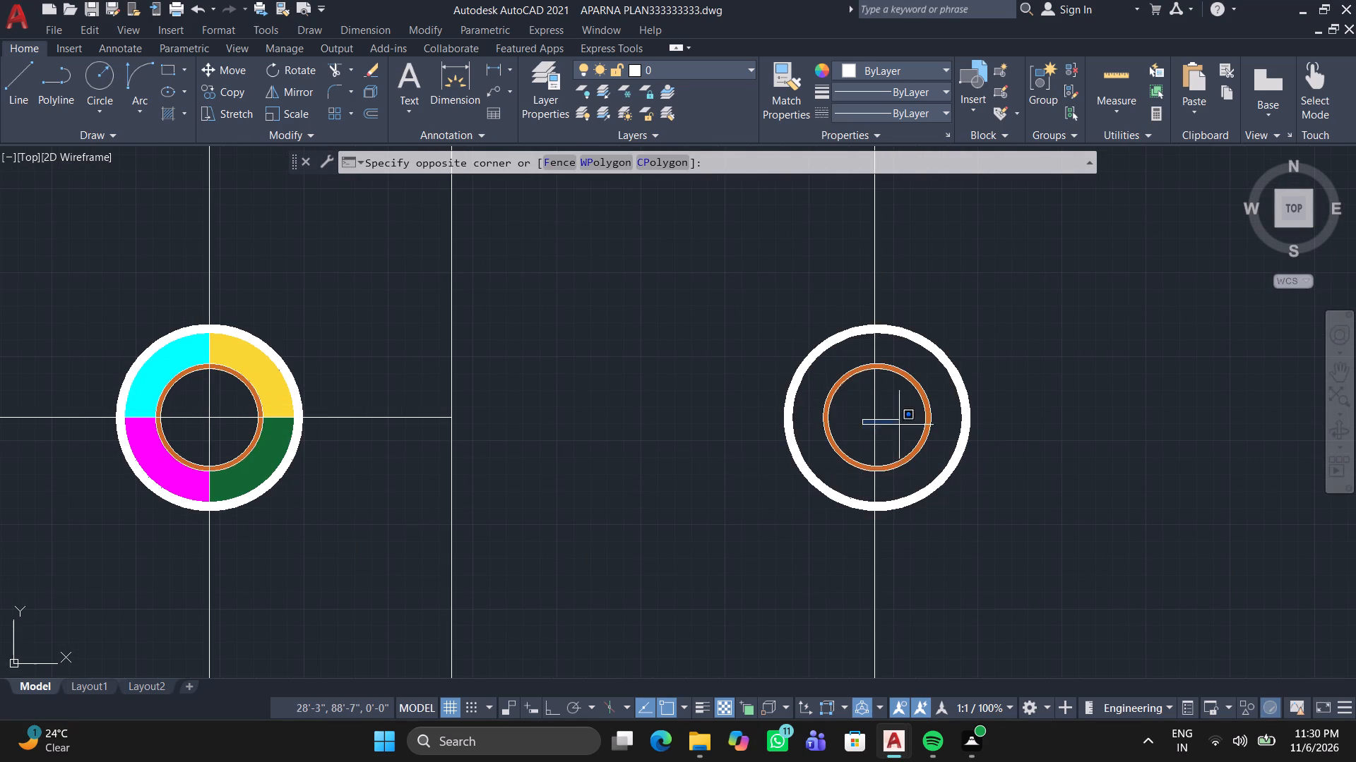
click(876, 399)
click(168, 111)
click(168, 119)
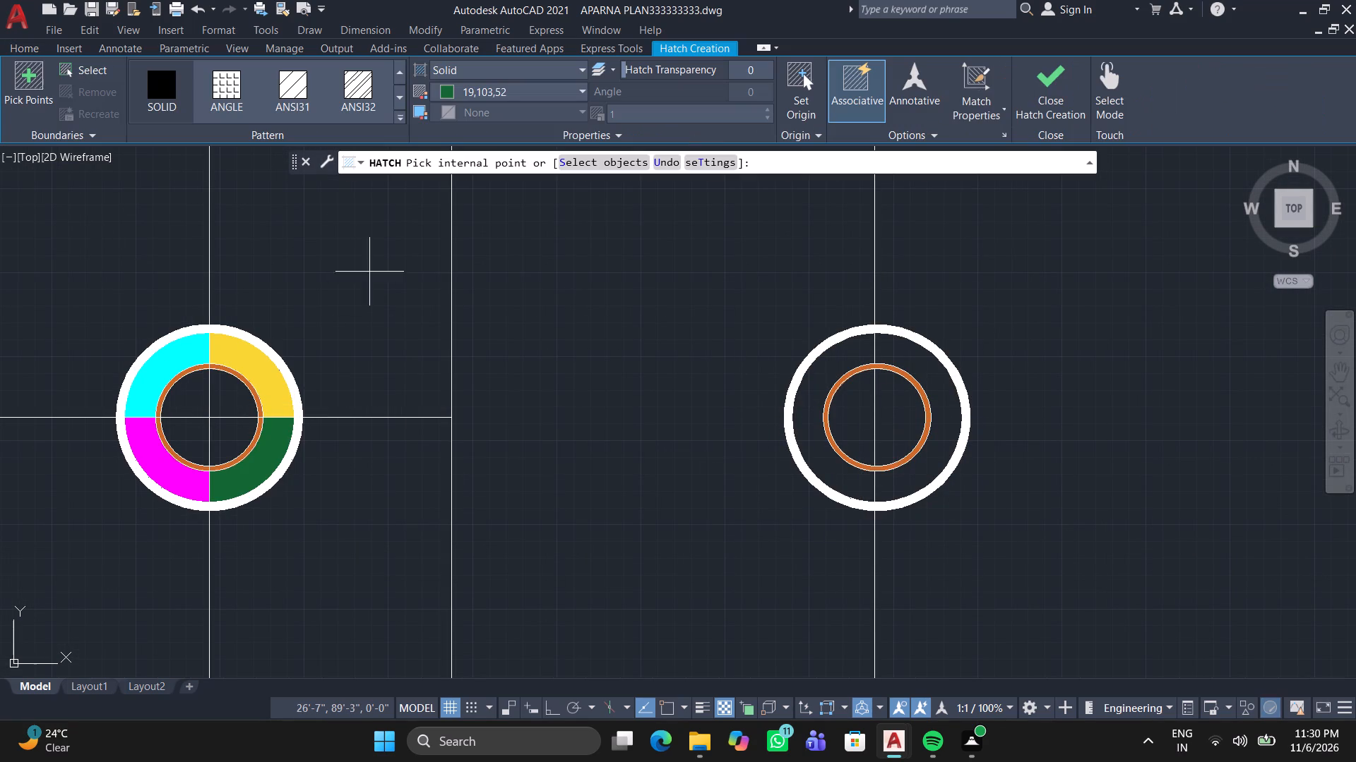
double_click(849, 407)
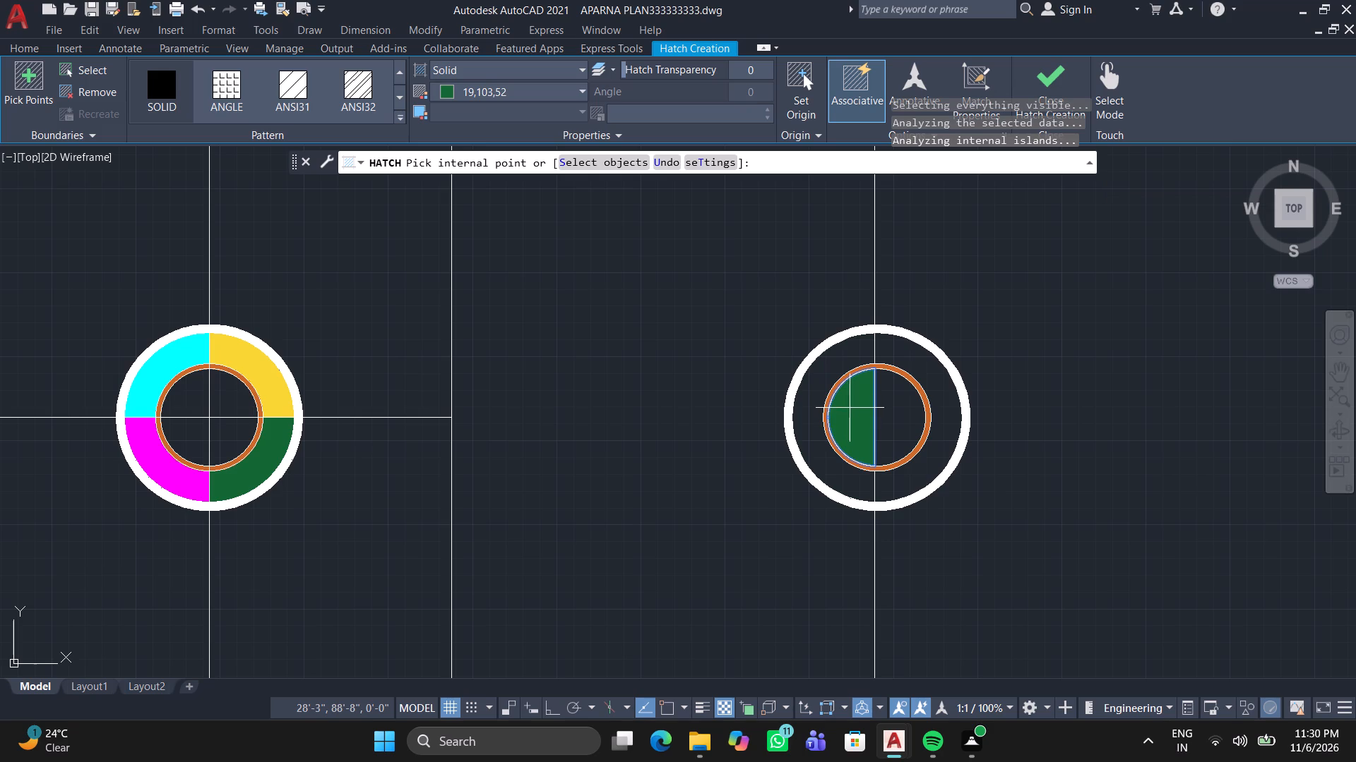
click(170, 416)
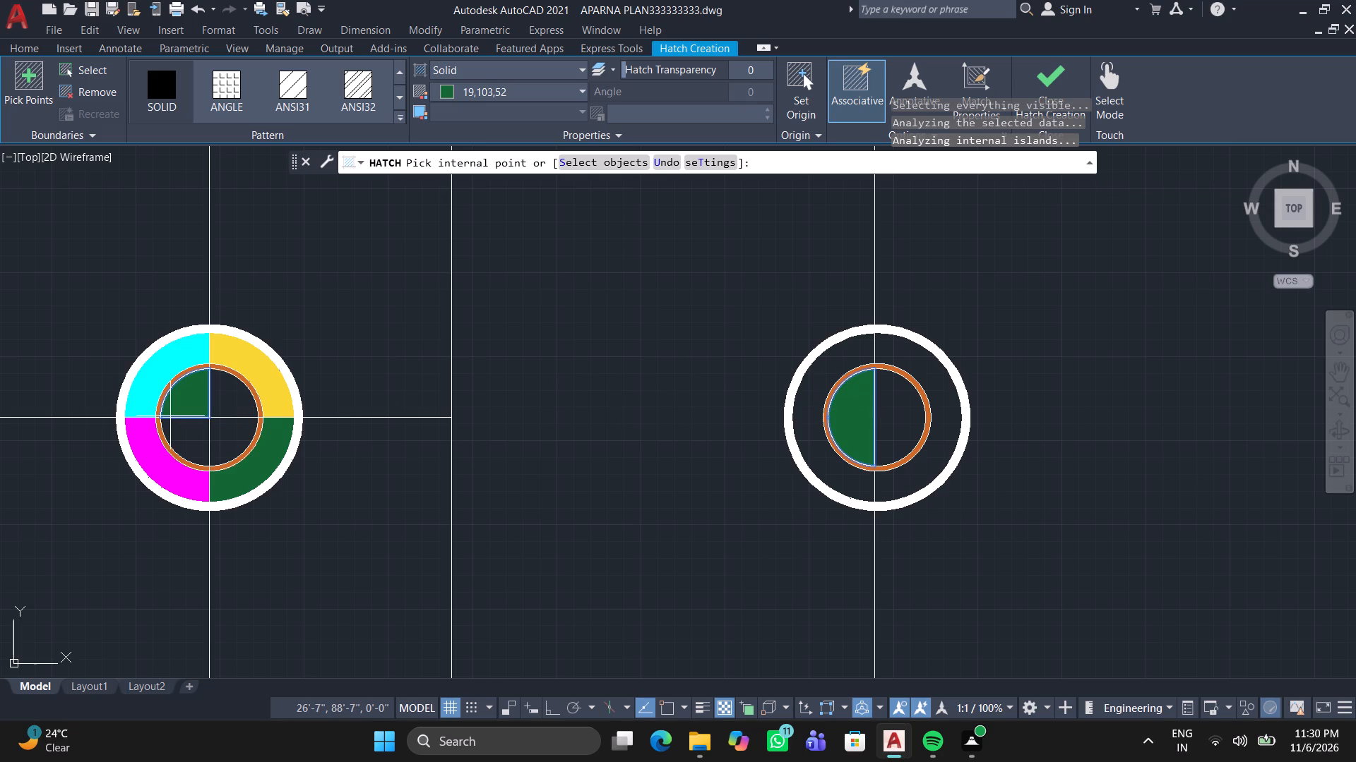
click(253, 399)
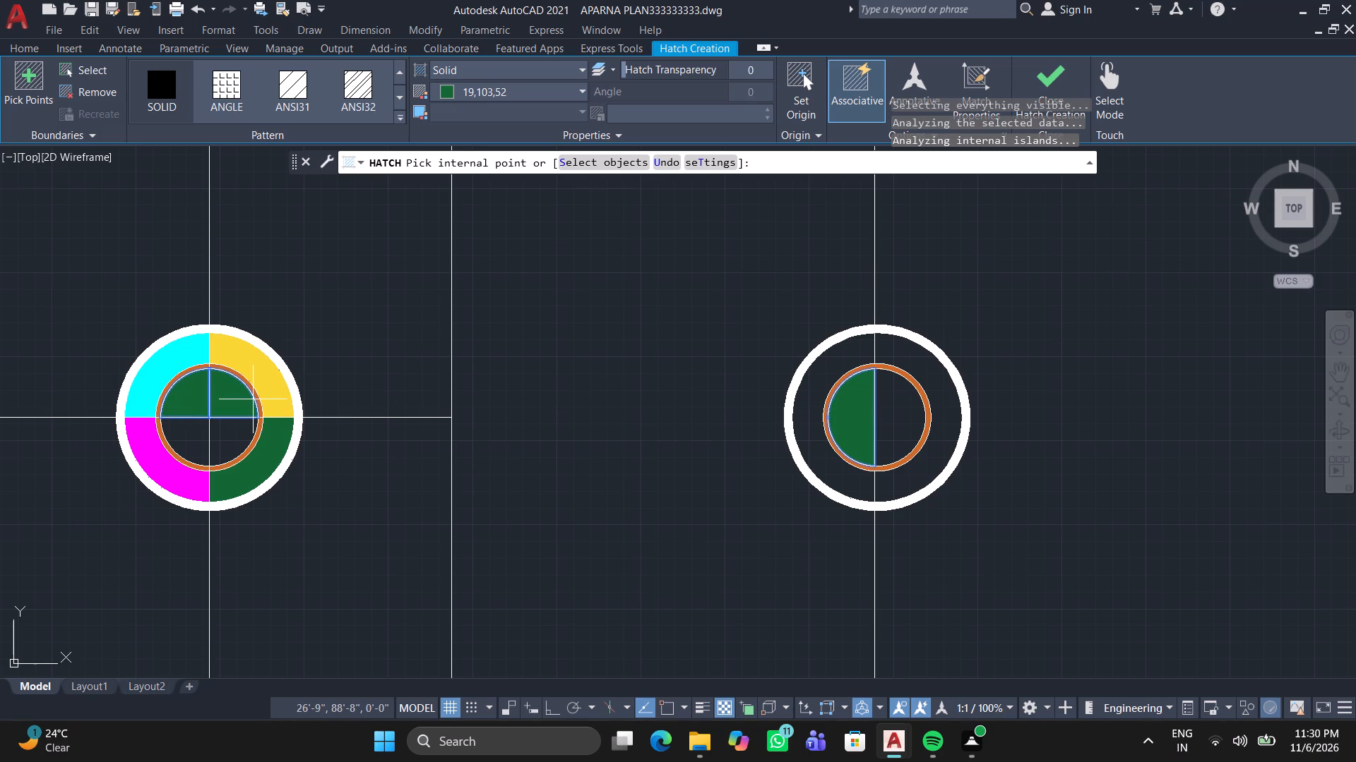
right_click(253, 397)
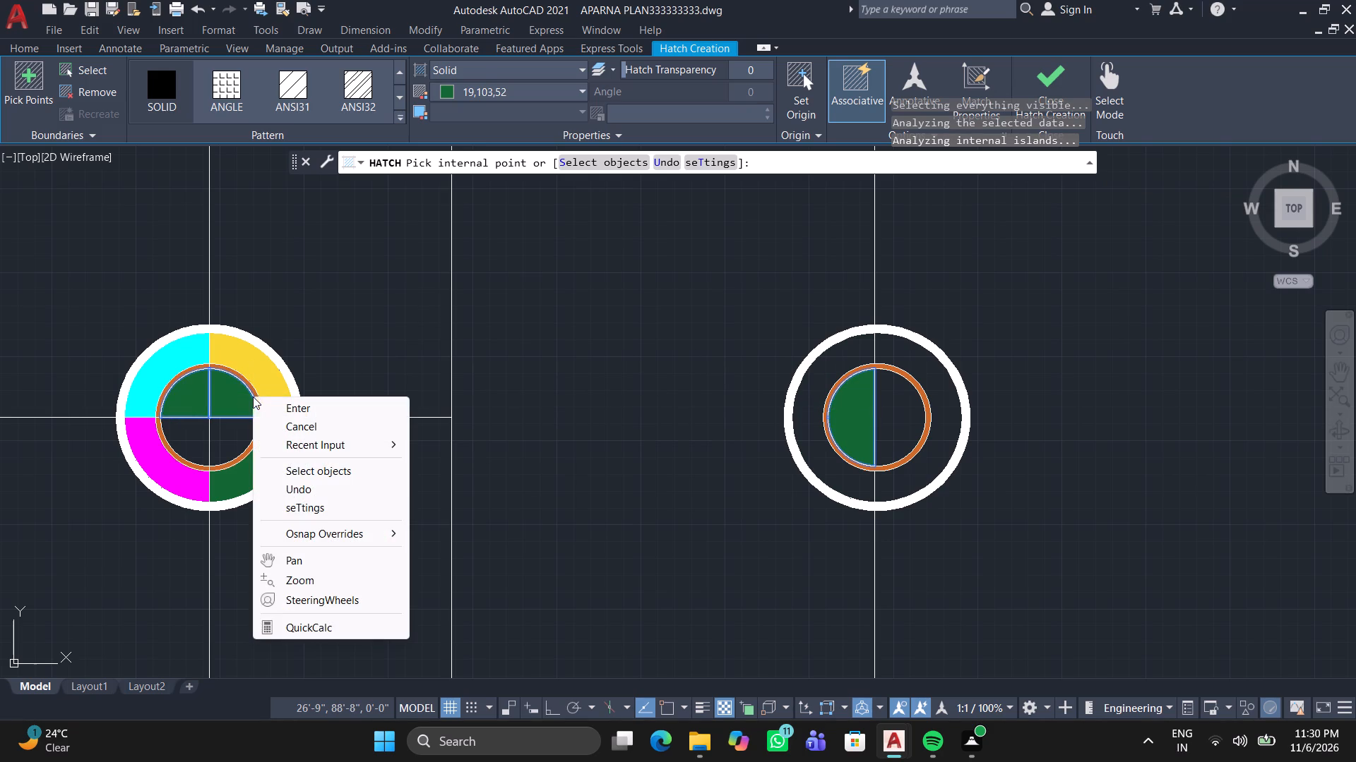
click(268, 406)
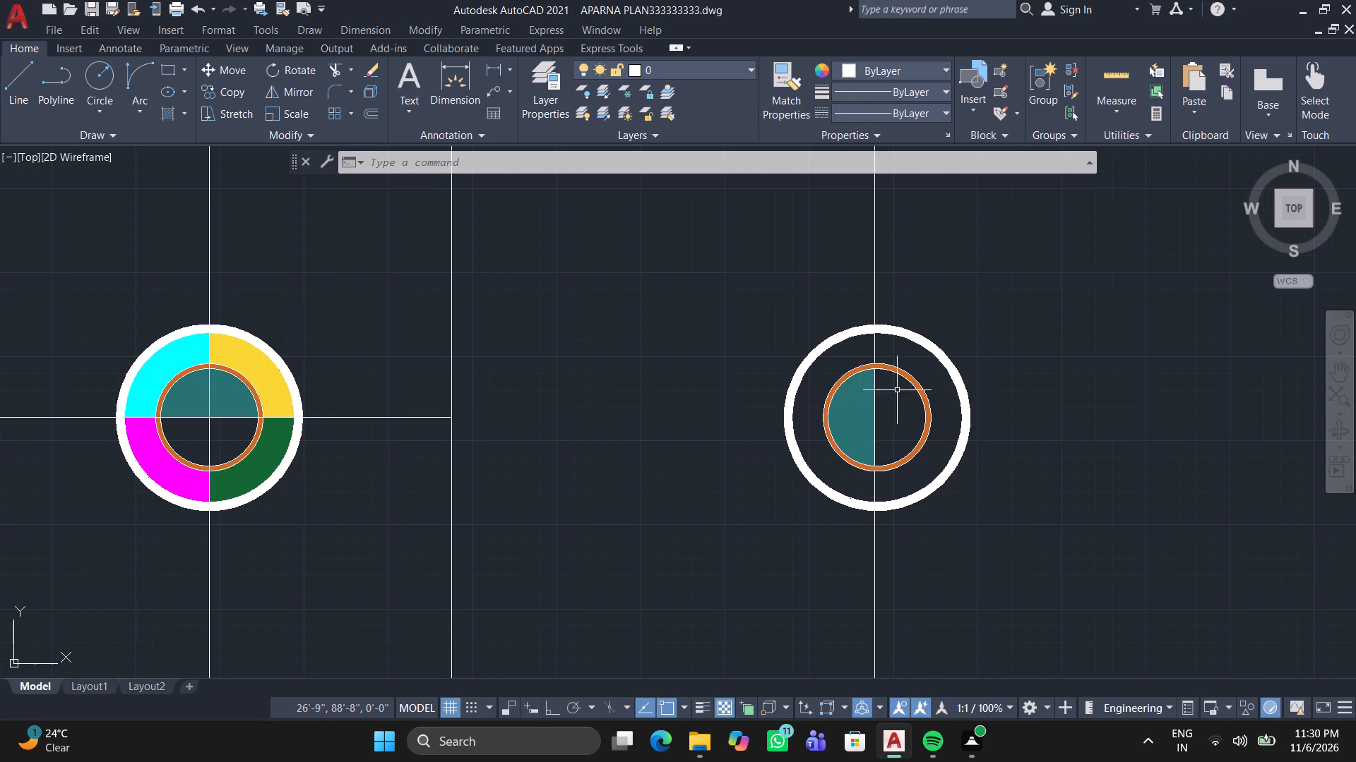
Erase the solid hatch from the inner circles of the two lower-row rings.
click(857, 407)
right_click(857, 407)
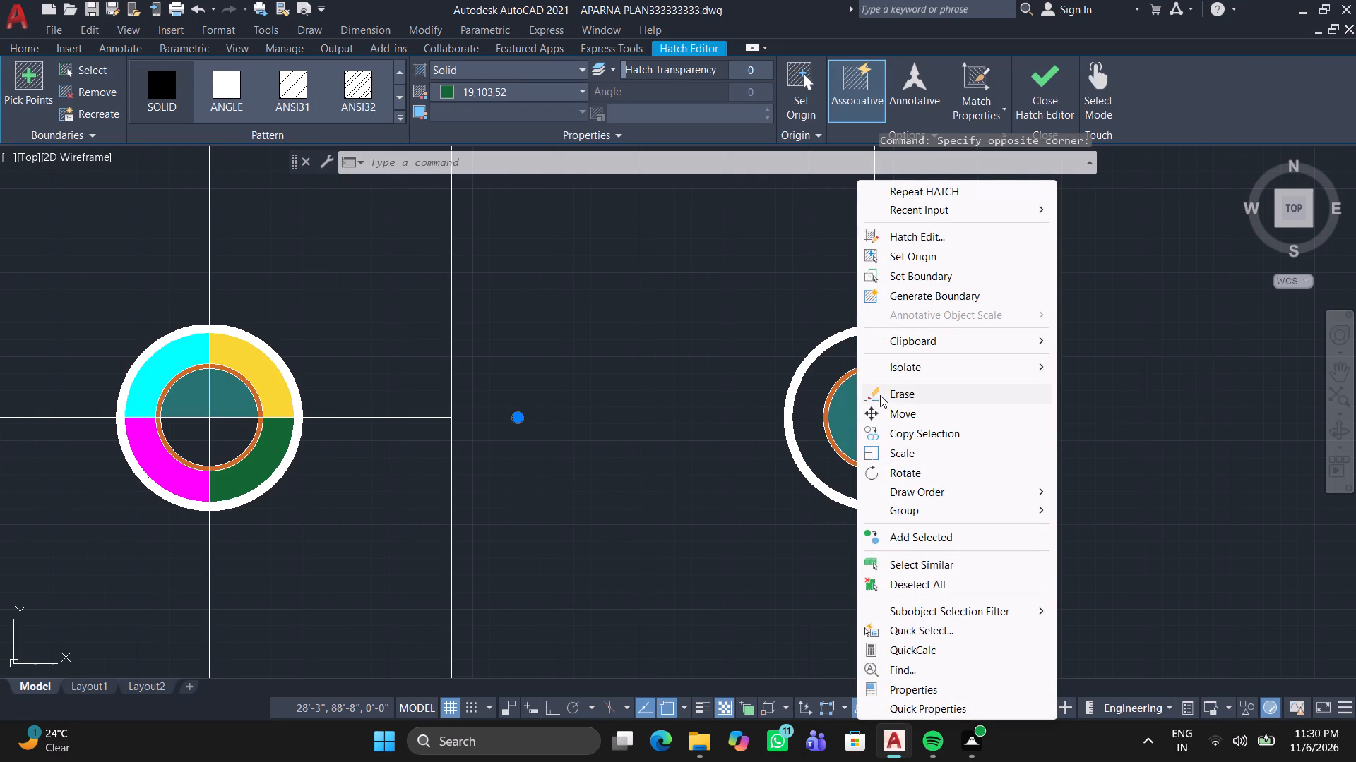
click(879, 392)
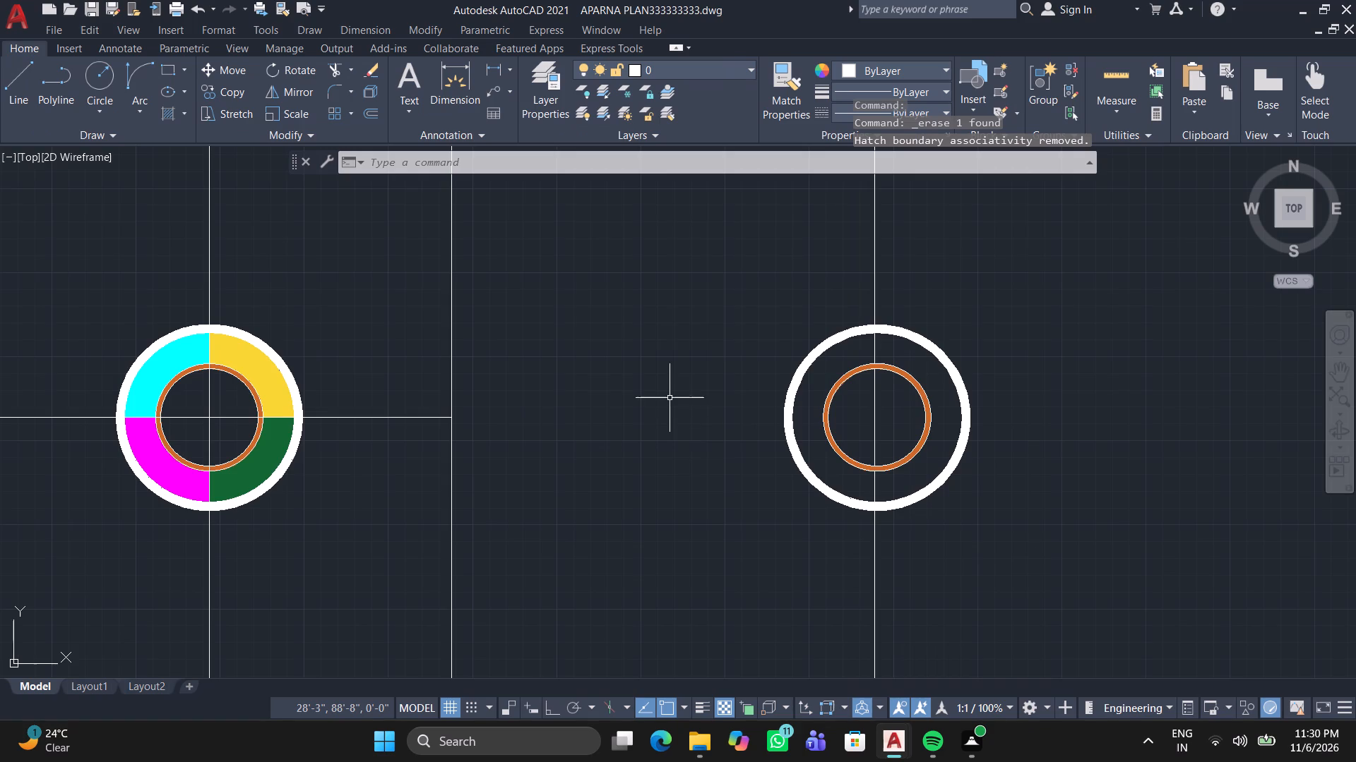
Set the linetype of the vertical line through the lower uncoloured ring to ACAD_ISO02W100.
middle_drag(644, 394, 563, 306)
middle_click(563, 306)
scroll(562, 305, down, 2)
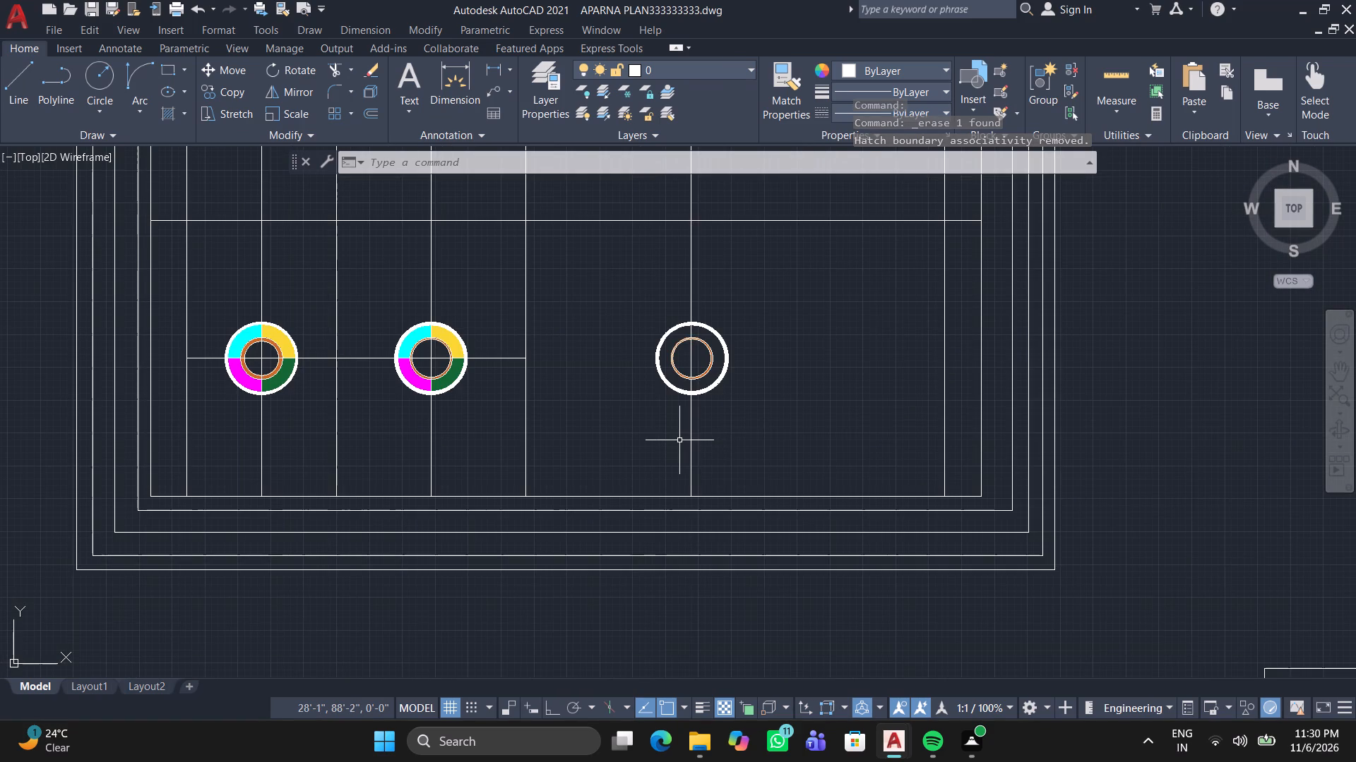
double_click(685, 427)
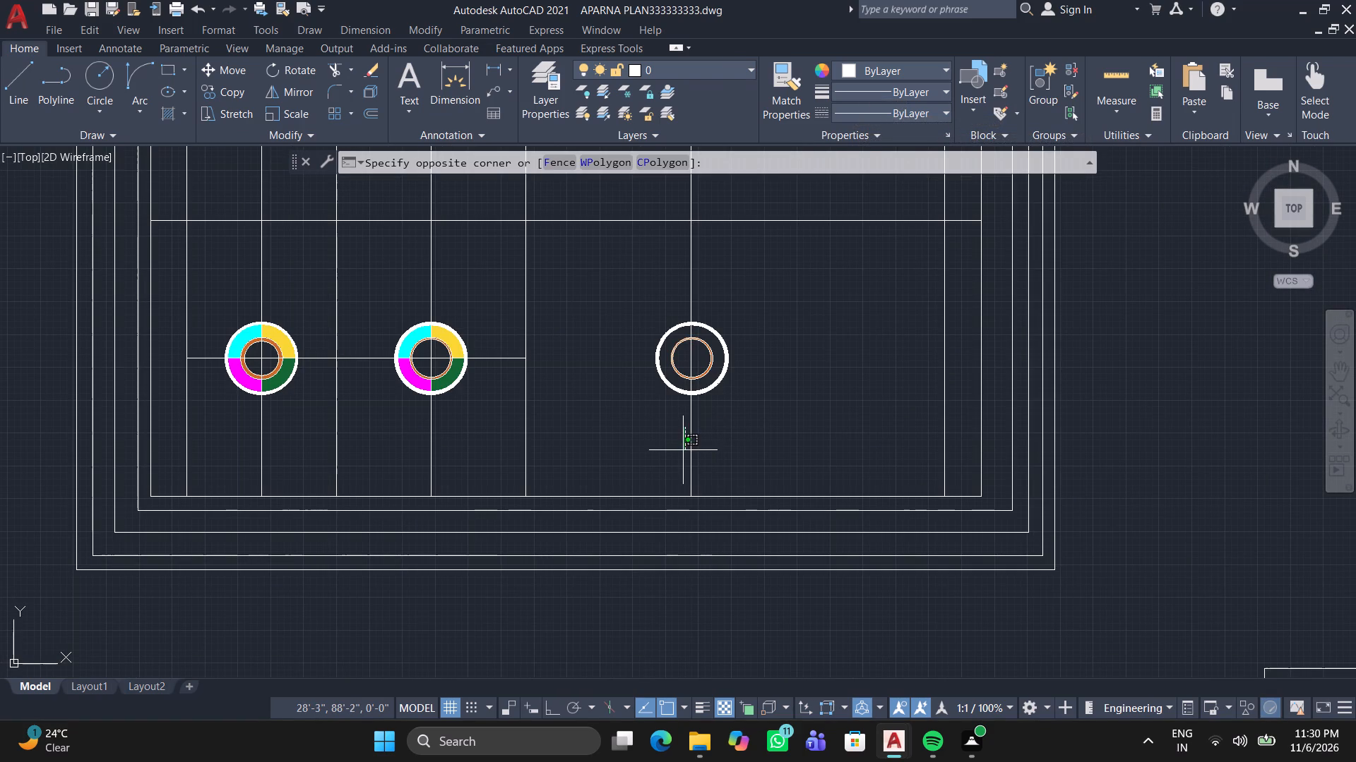
click(682, 451)
click(689, 447)
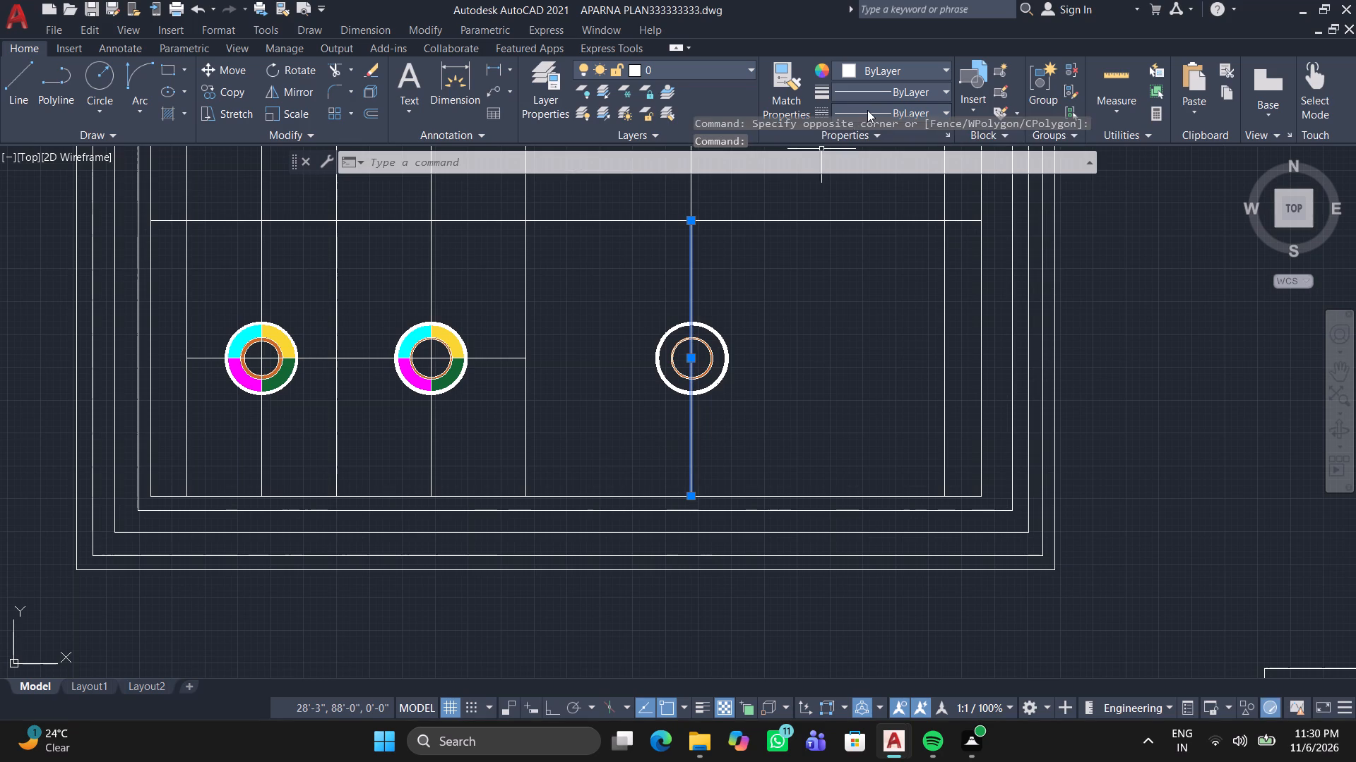
click(869, 110)
click(851, 181)
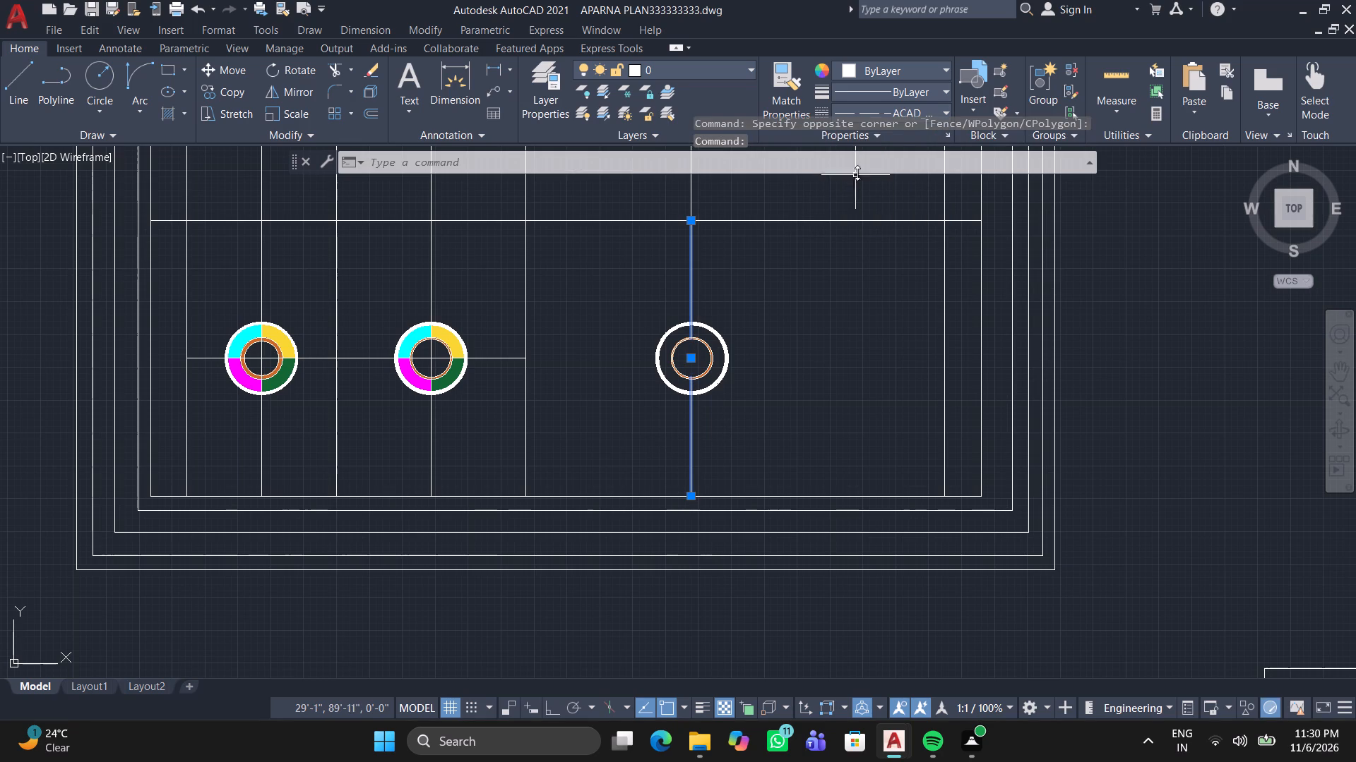
middle_drag(797, 209, 687, 344)
middle_click(687, 344)
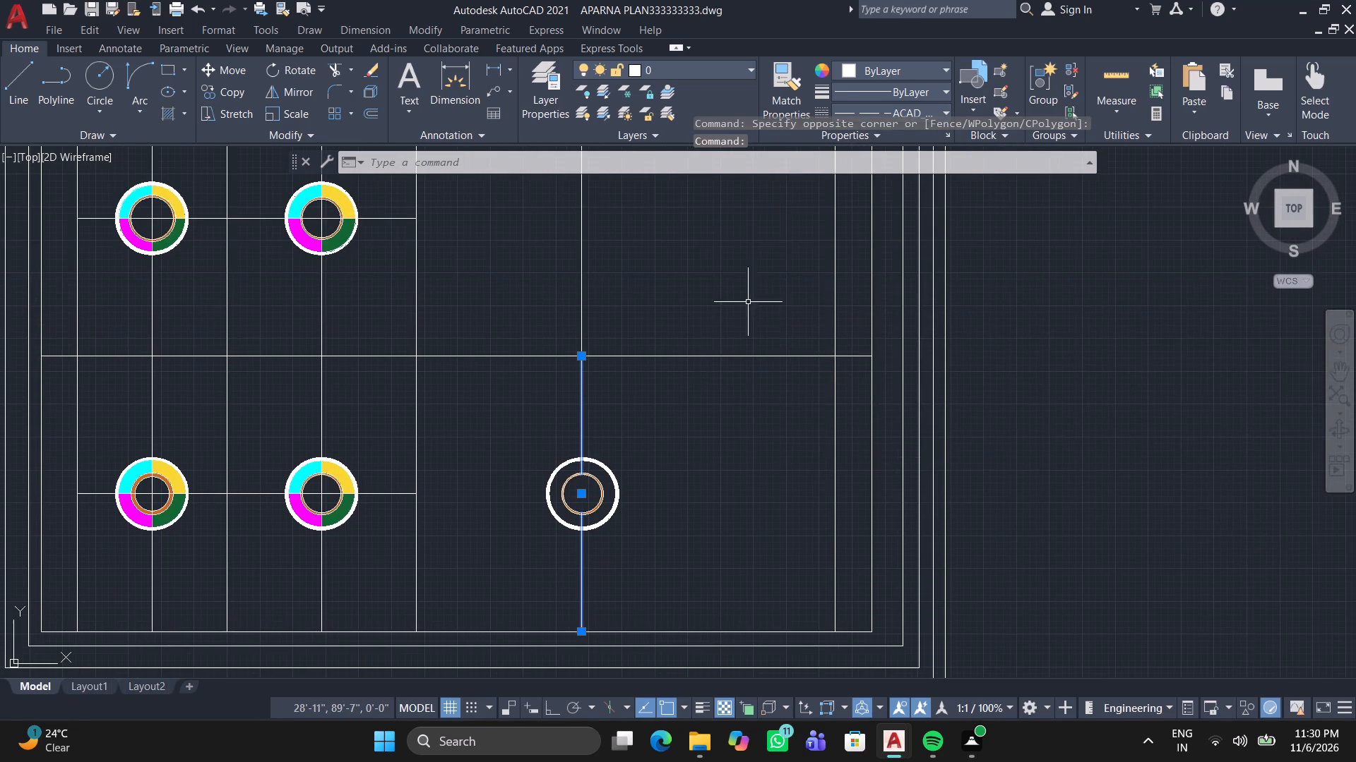
click(880, 110)
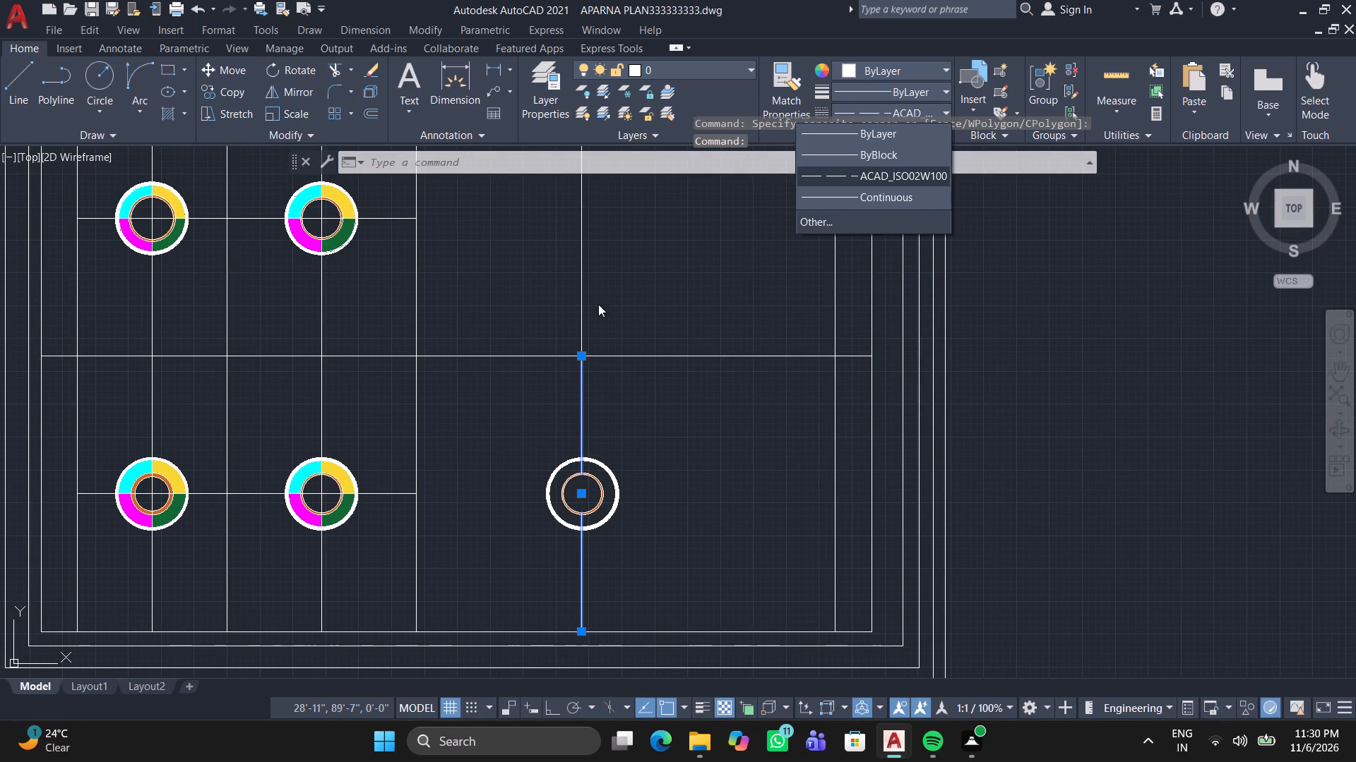
click(830, 168)
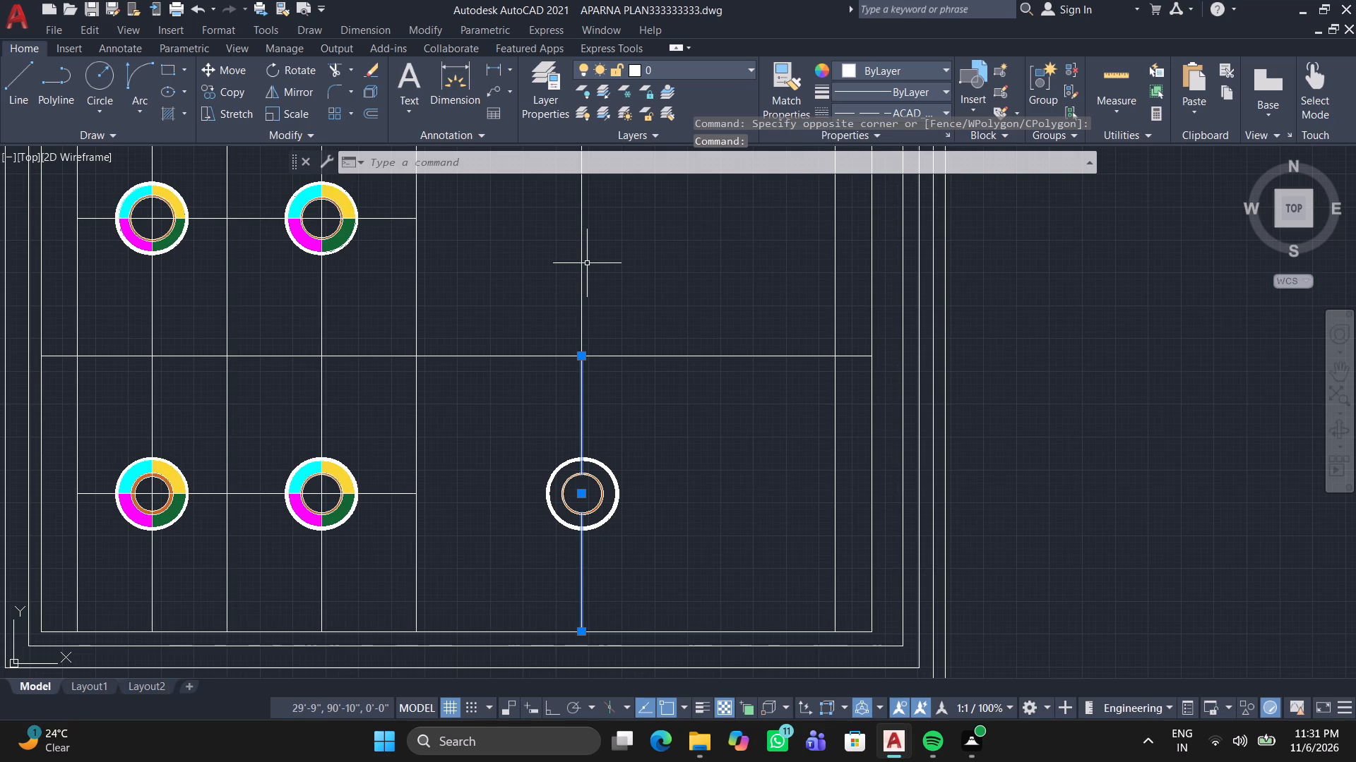
Set the linetype of the wide half's upper vertical line to ACAD_ISO02W100.
click(585, 264)
click(524, 270)
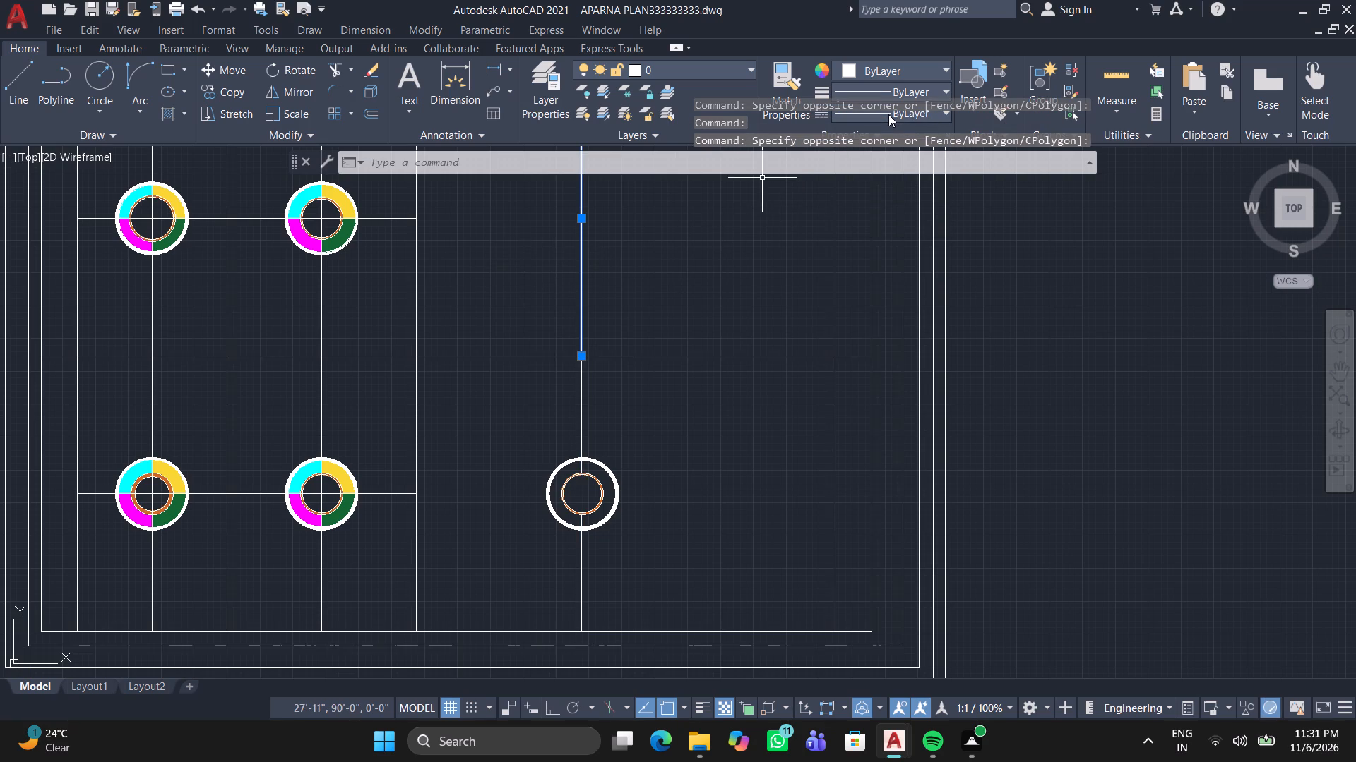
click(888, 113)
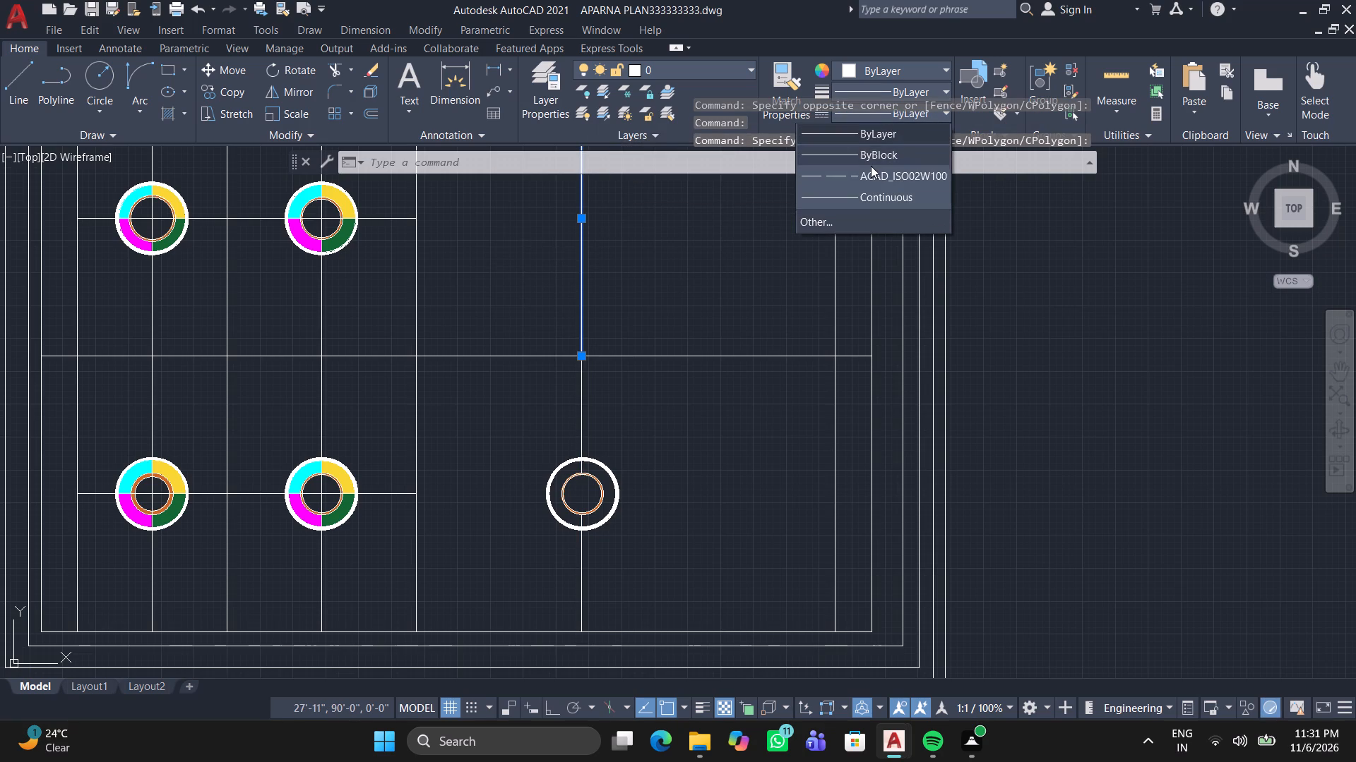
click(869, 171)
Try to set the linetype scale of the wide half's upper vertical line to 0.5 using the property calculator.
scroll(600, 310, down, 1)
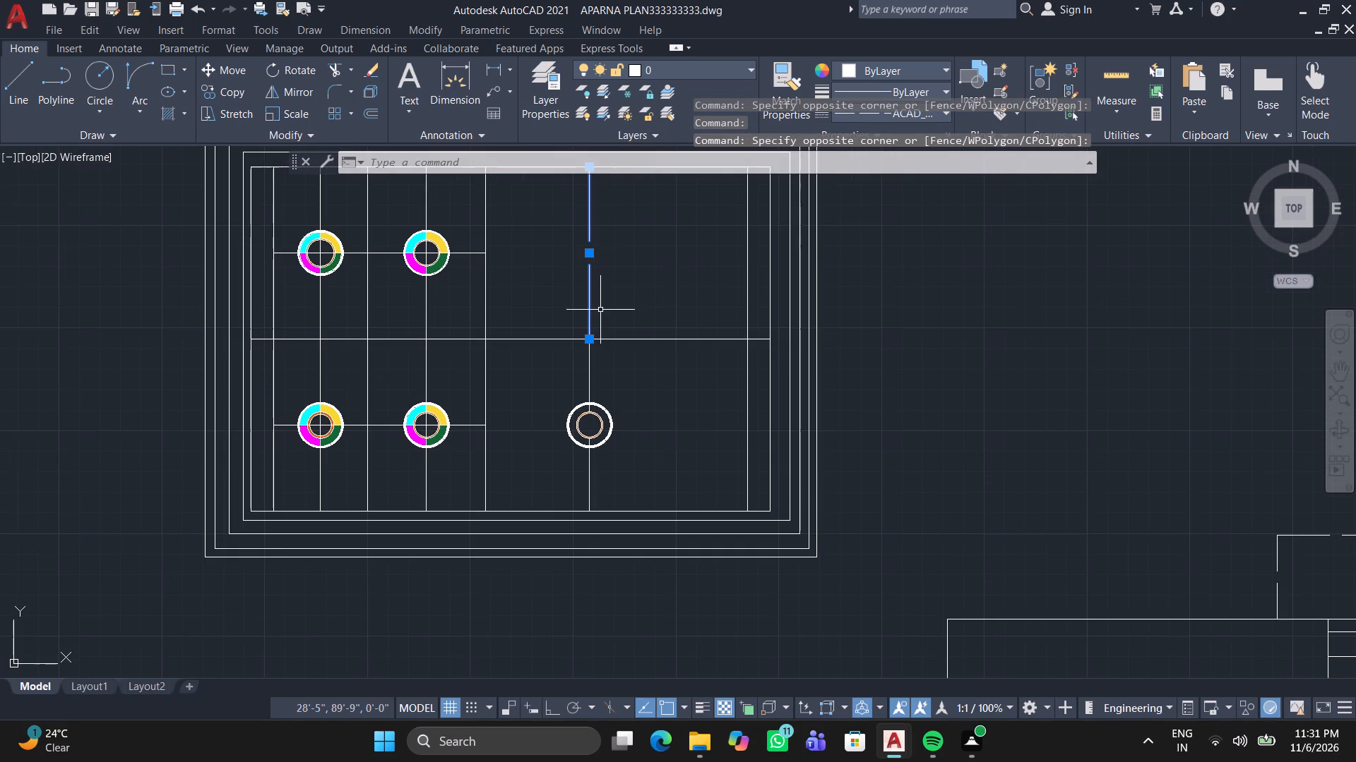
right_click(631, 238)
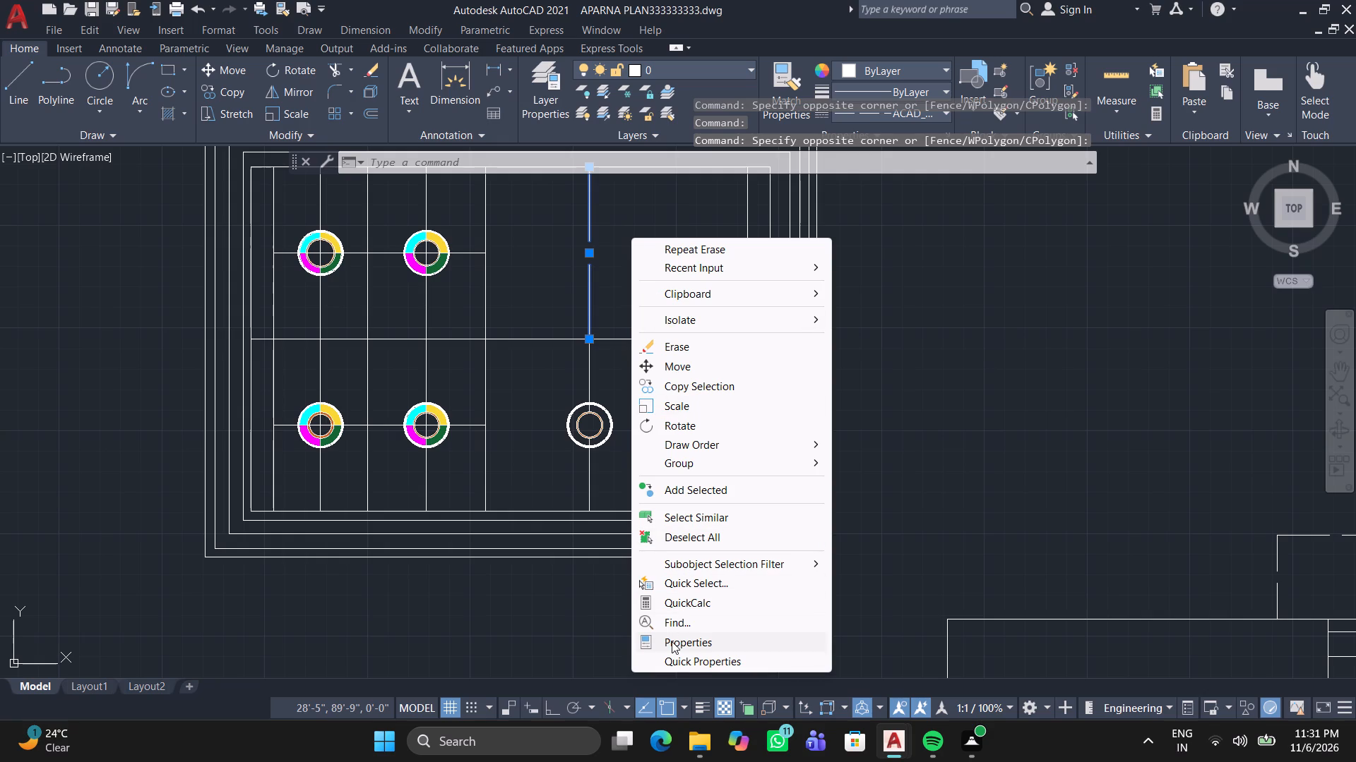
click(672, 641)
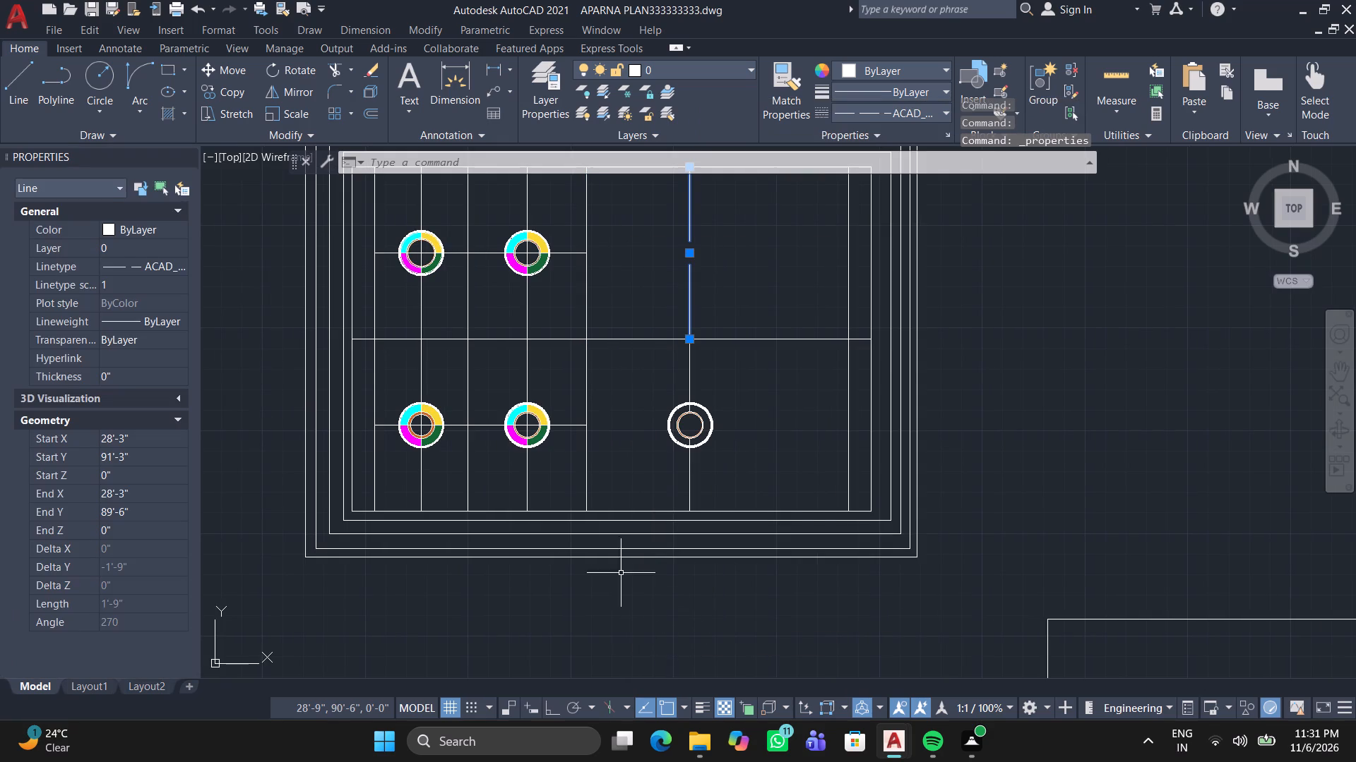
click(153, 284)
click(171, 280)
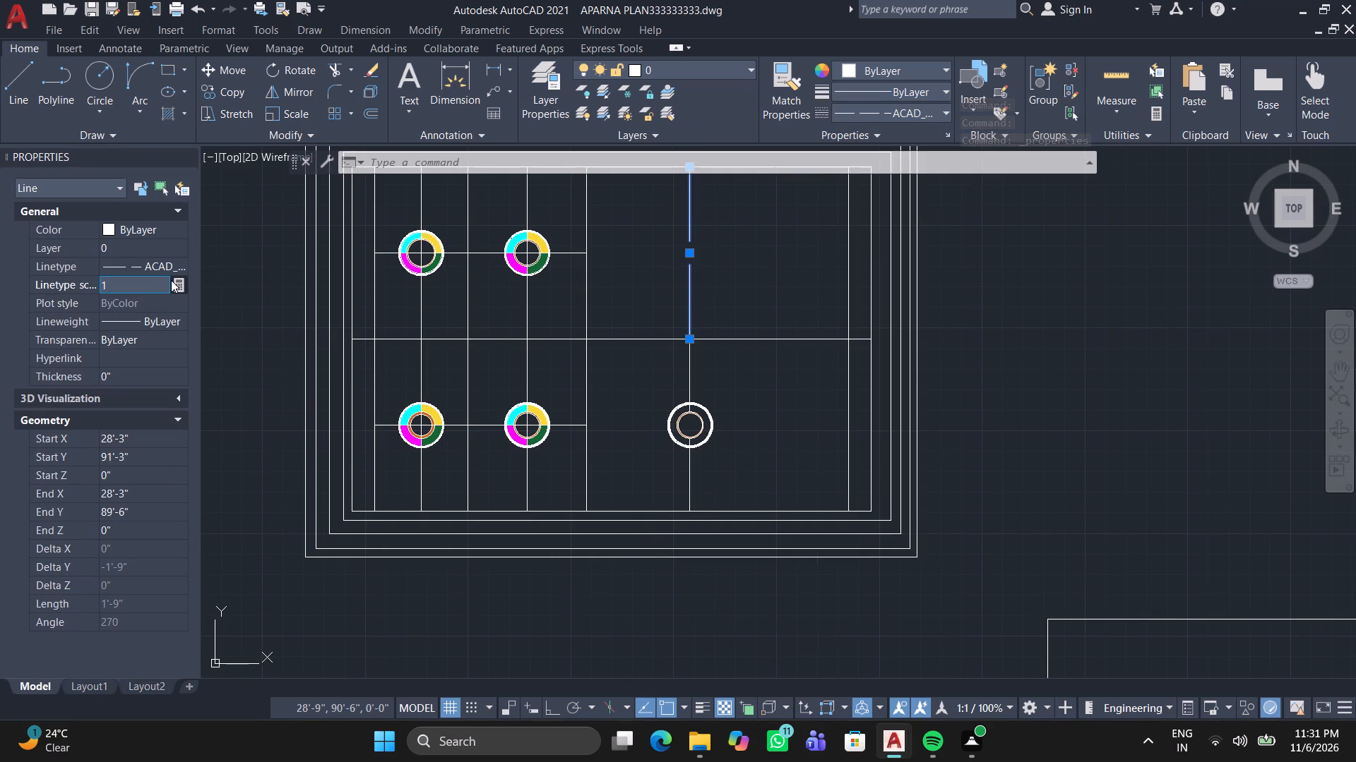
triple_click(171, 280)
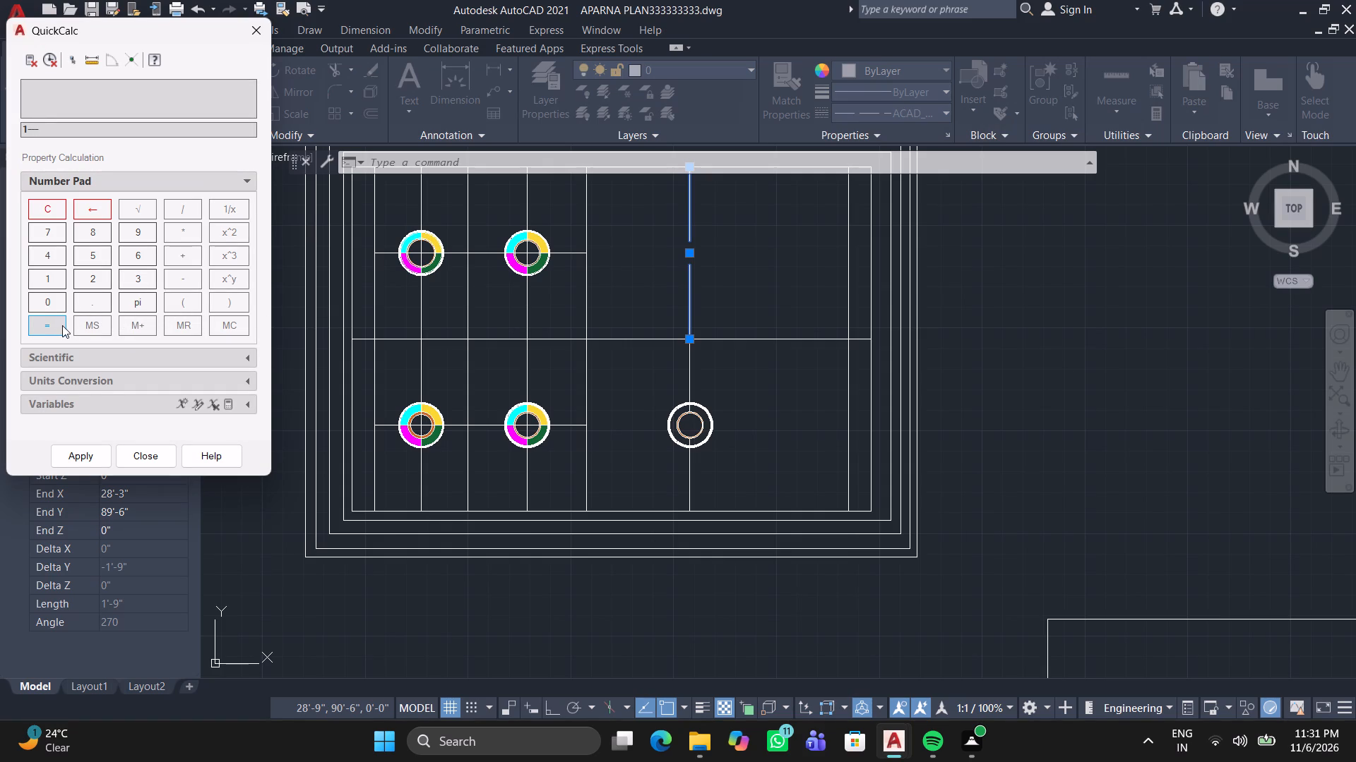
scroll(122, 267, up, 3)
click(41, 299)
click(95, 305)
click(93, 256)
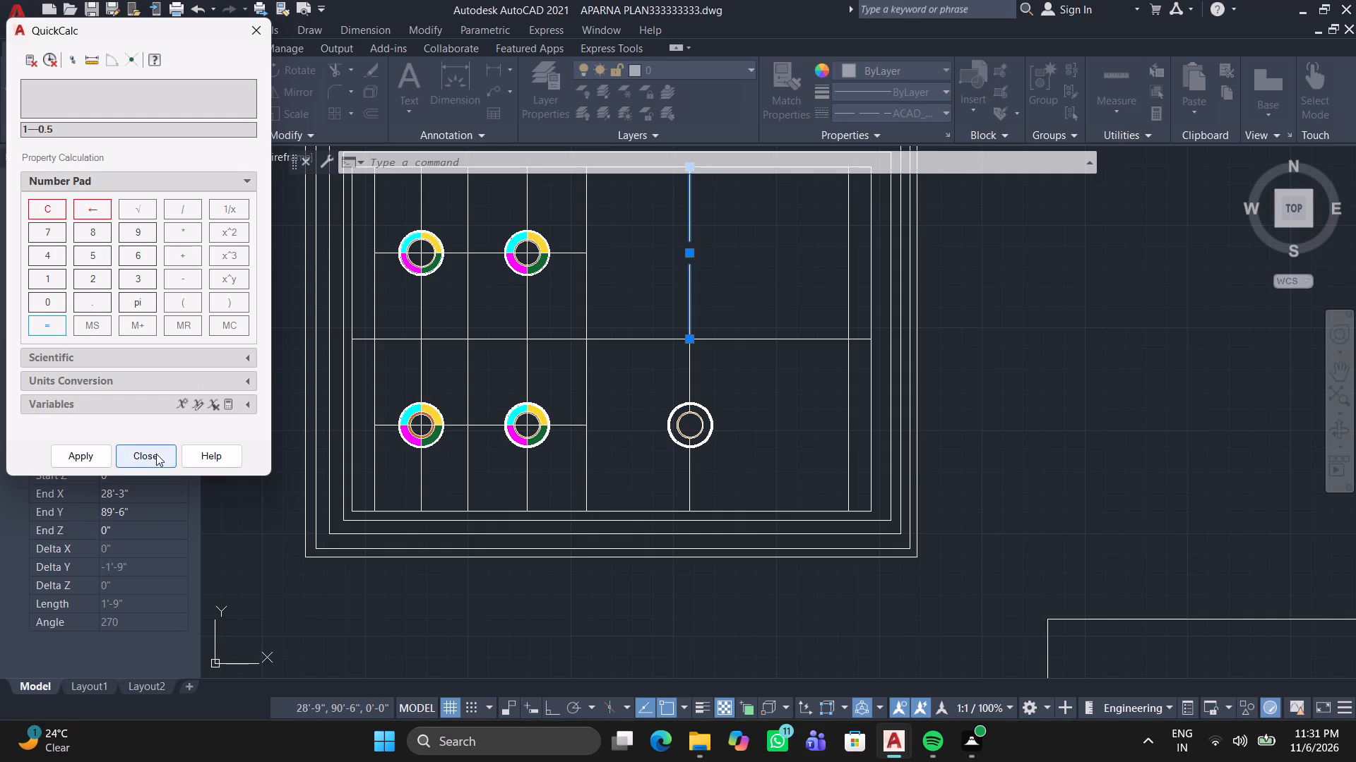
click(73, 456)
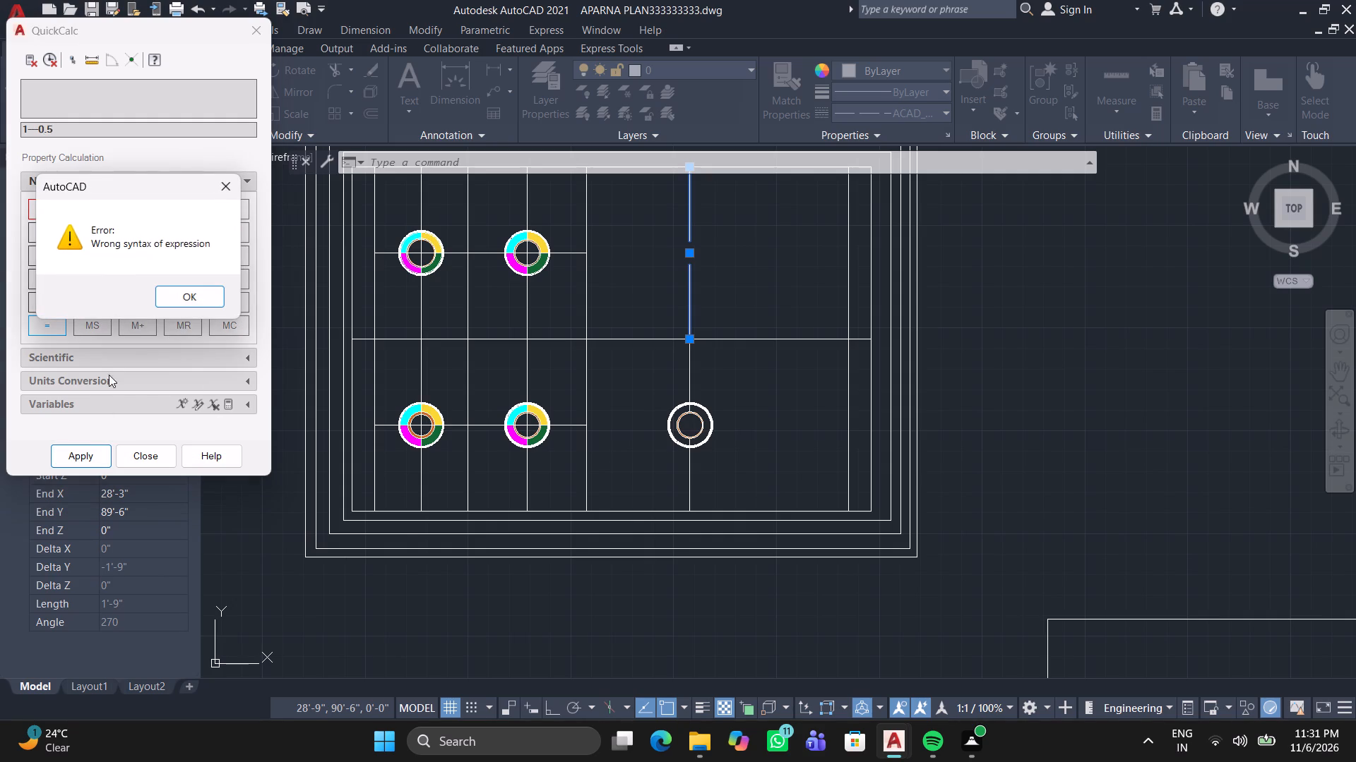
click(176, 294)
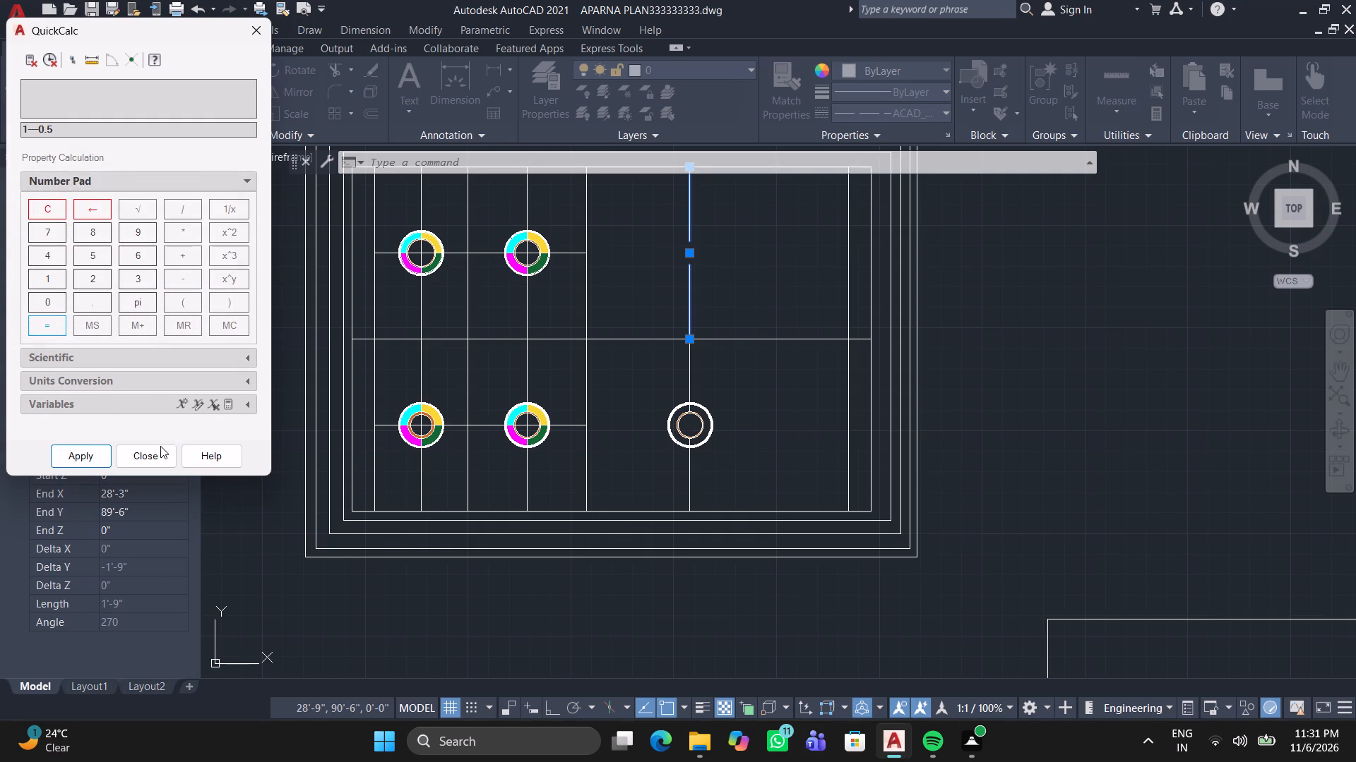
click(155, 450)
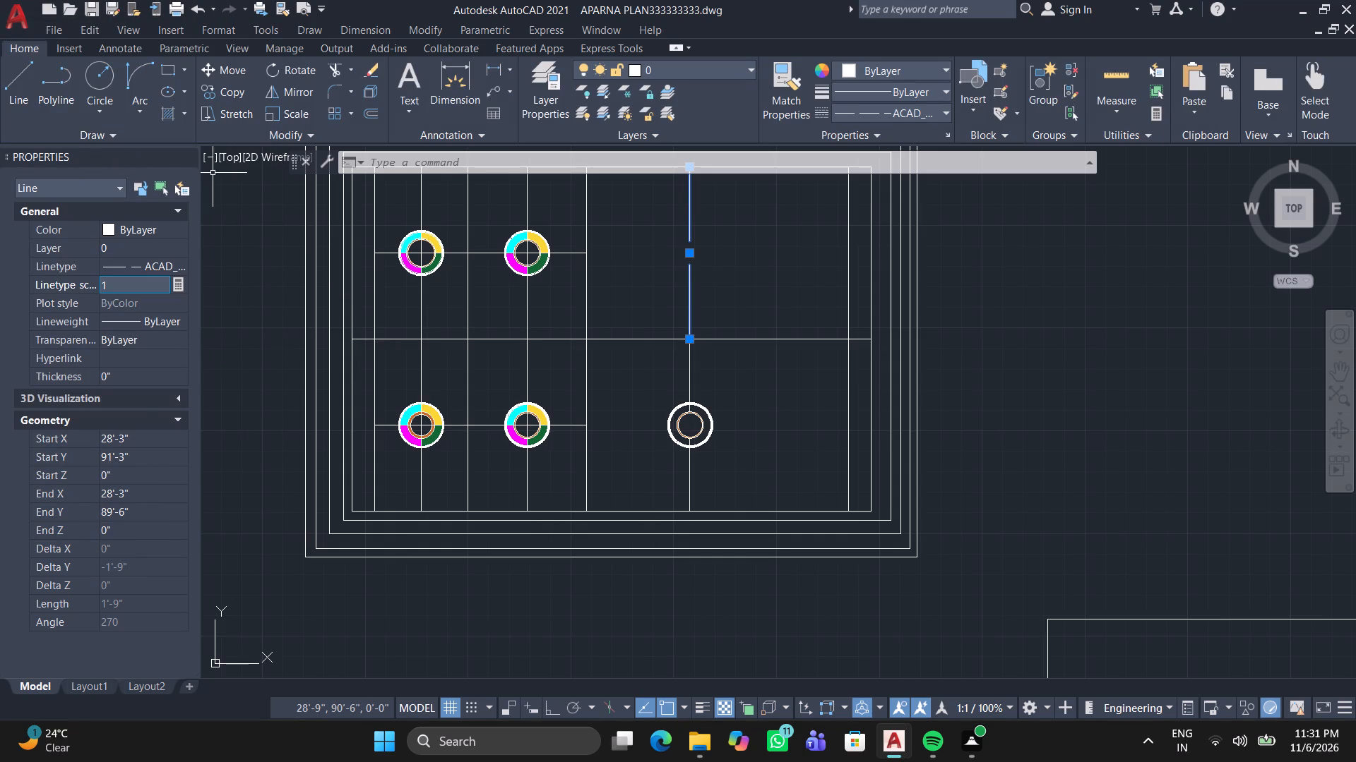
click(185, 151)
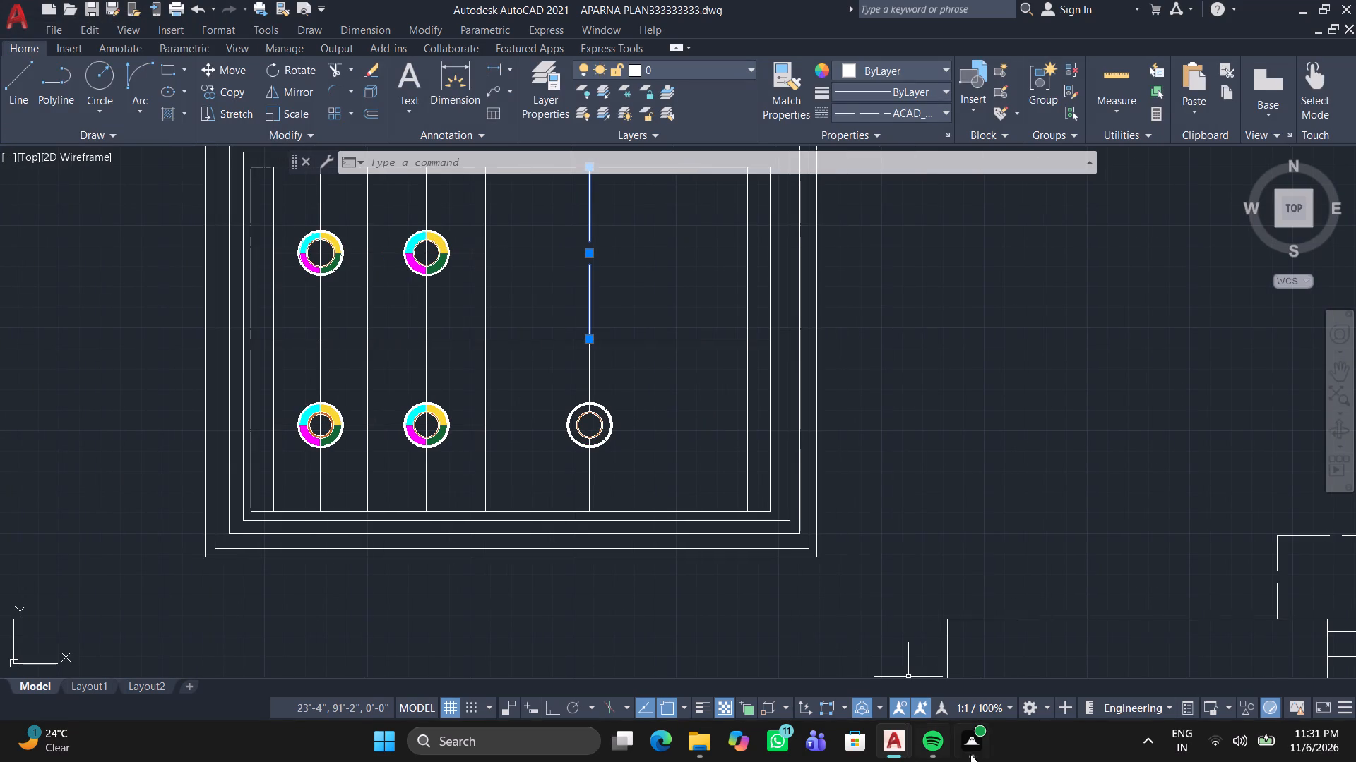
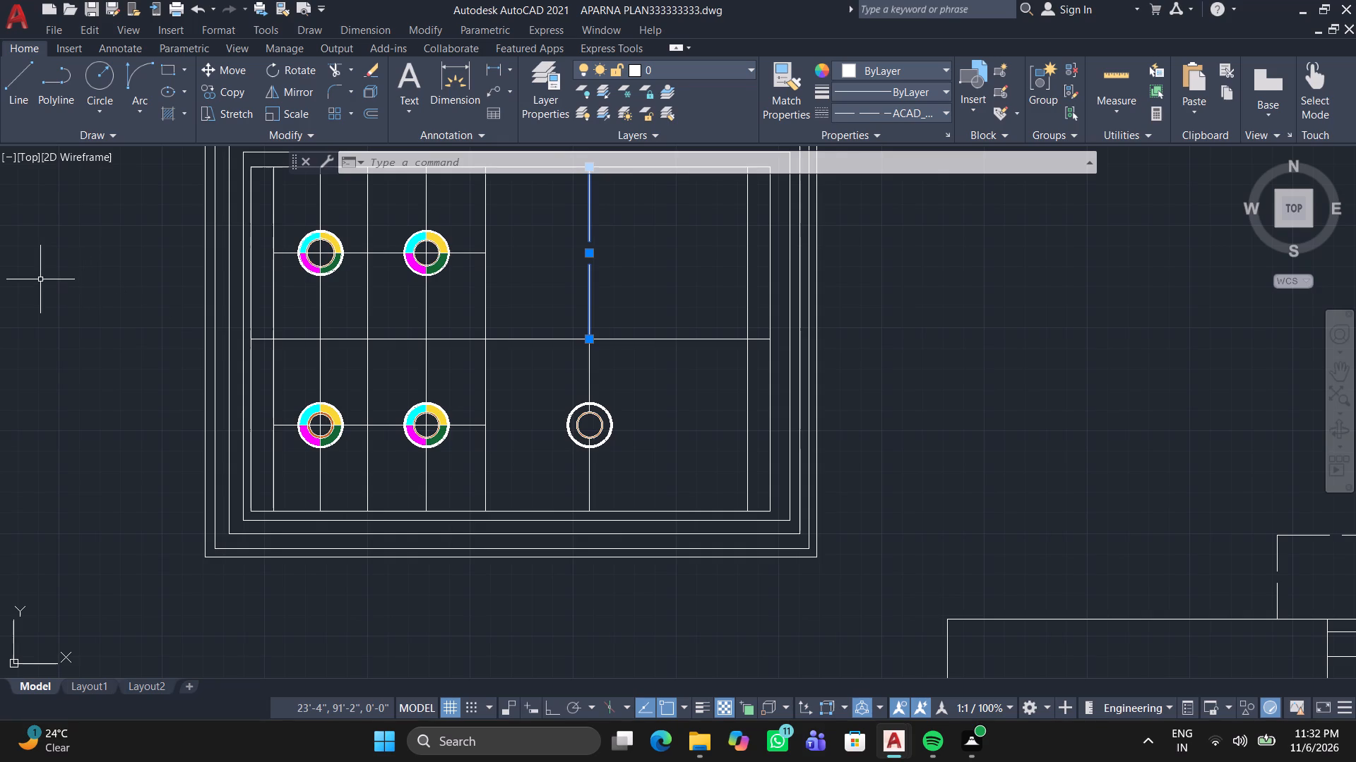
Trim away the second-outermost of the nested frames around the ring drawing.
click(331, 63)
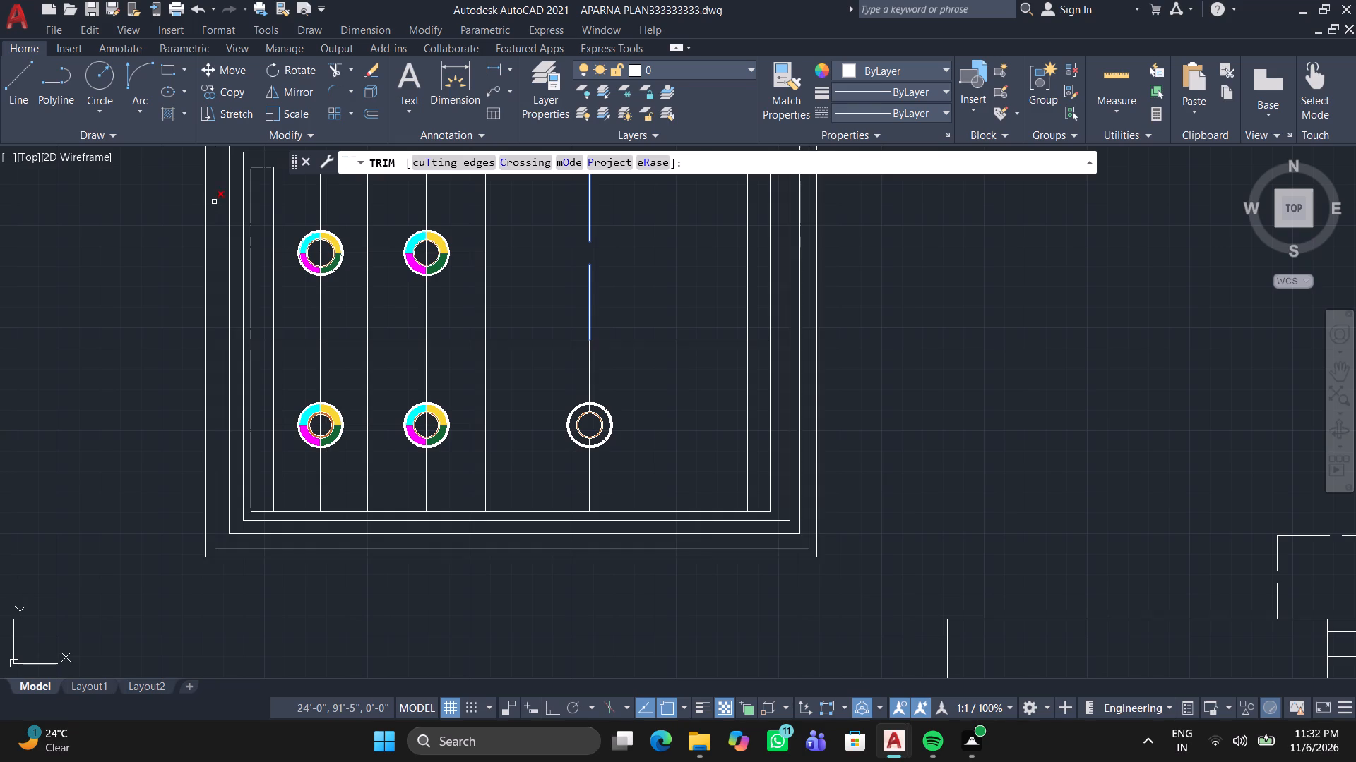
click(214, 202)
middle_drag(214, 206, 165, 334)
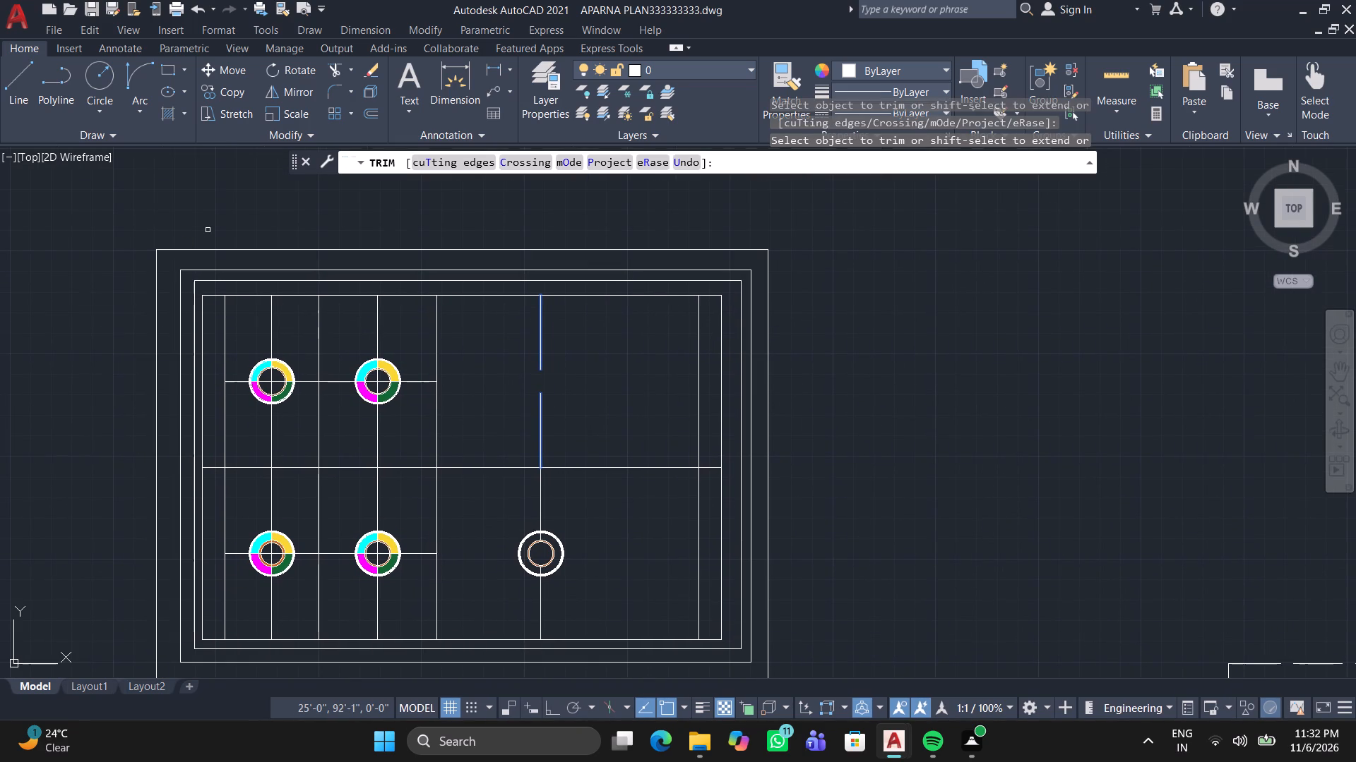
key(space)
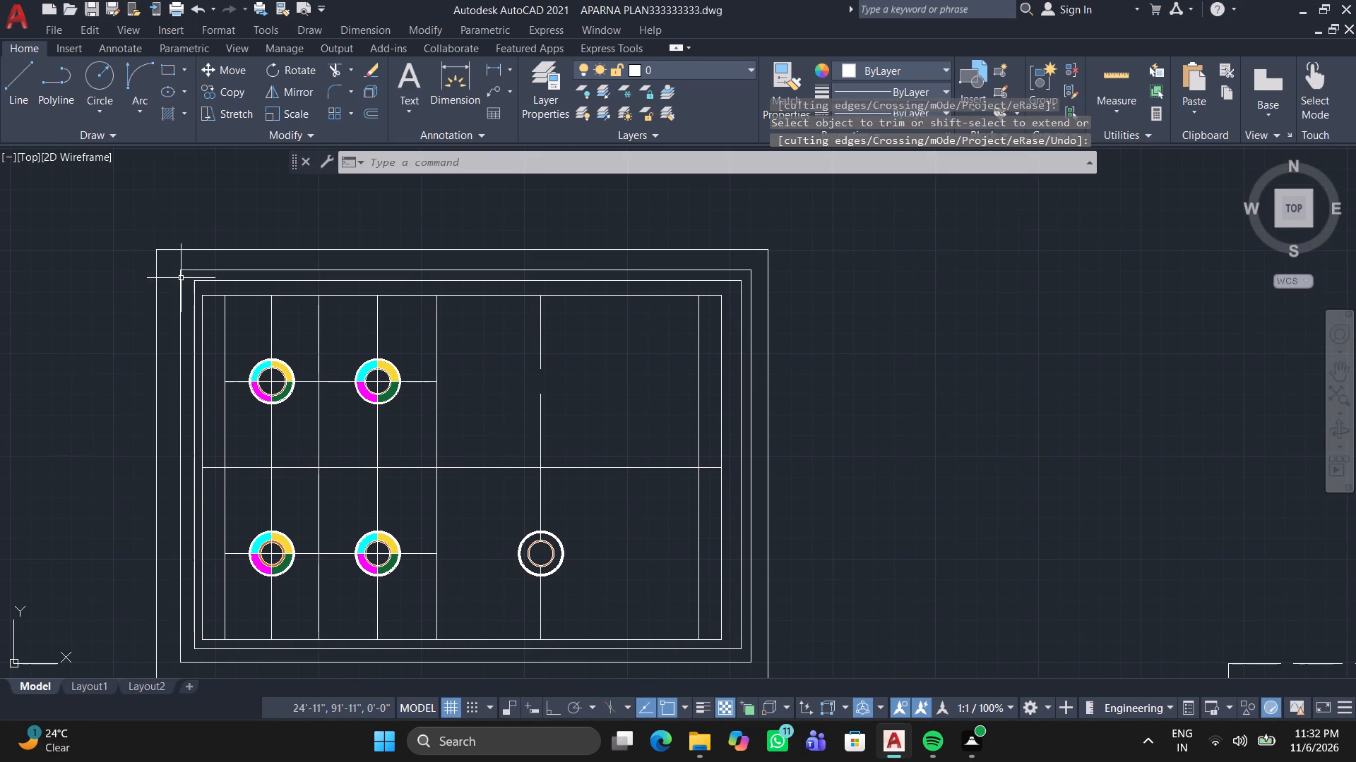
Explode the frame directly inside the outermost frame of the ring drawing.
click(180, 279)
click(371, 85)
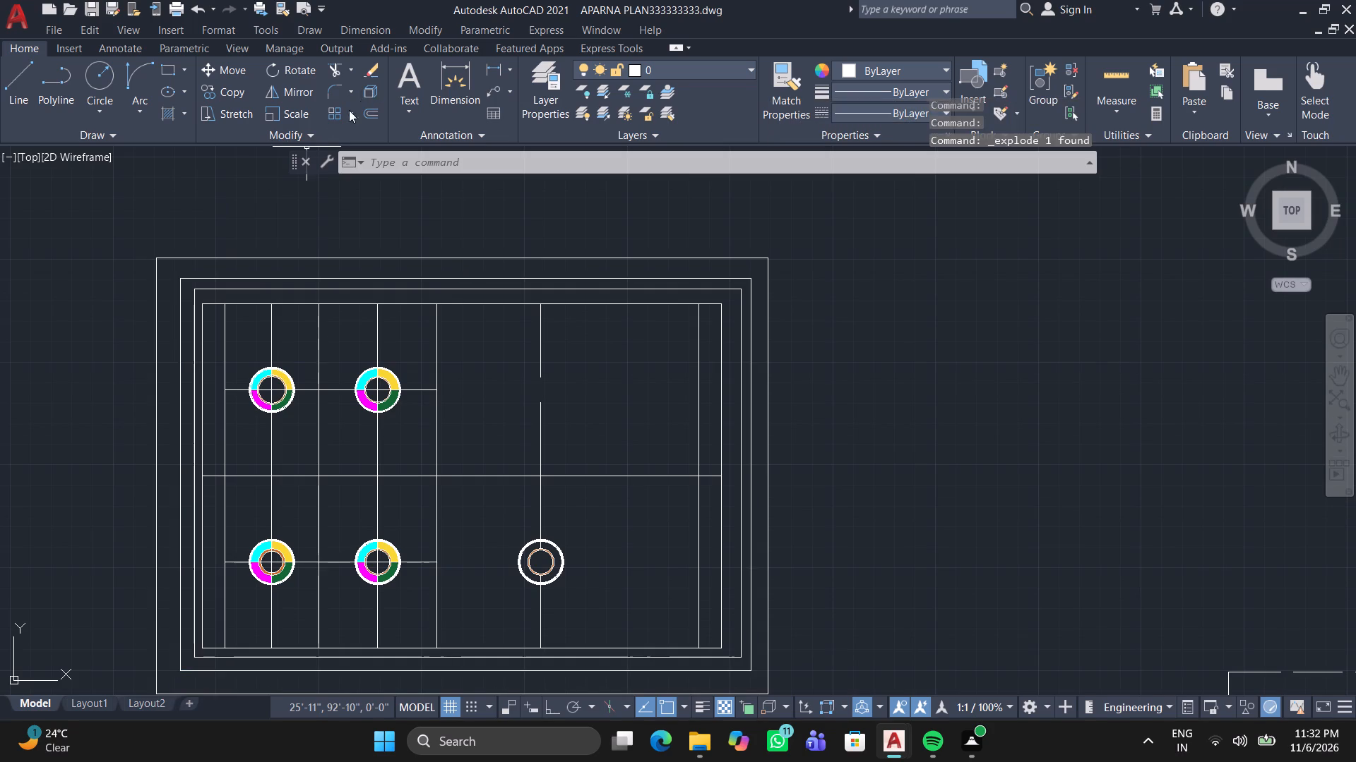
key(space)
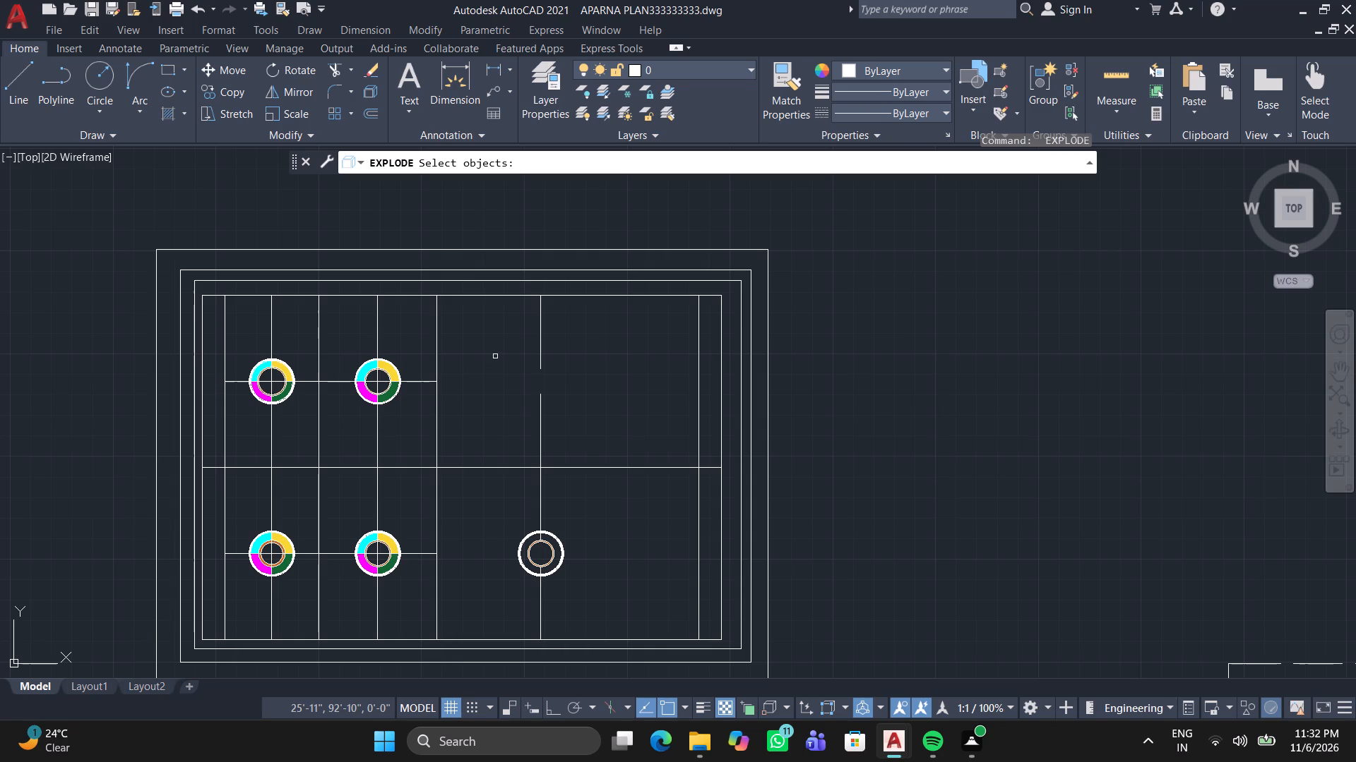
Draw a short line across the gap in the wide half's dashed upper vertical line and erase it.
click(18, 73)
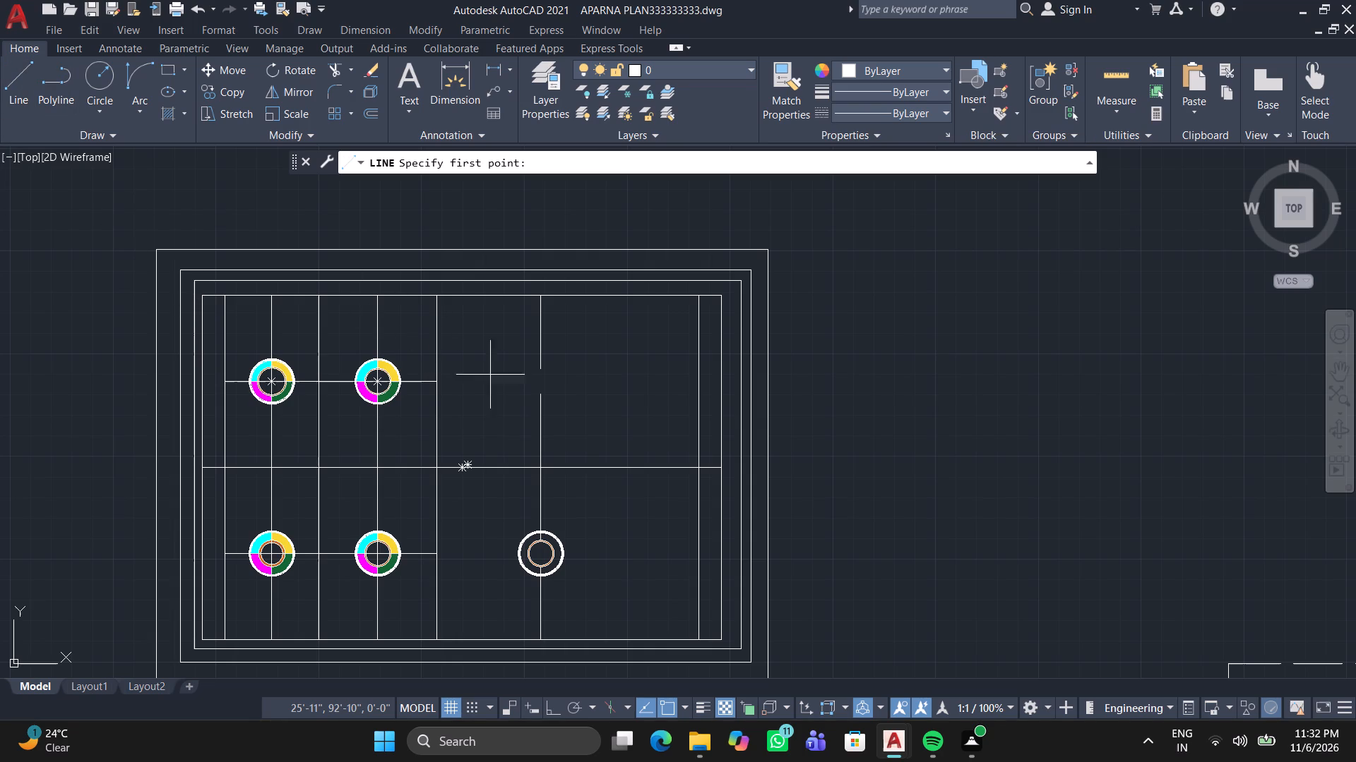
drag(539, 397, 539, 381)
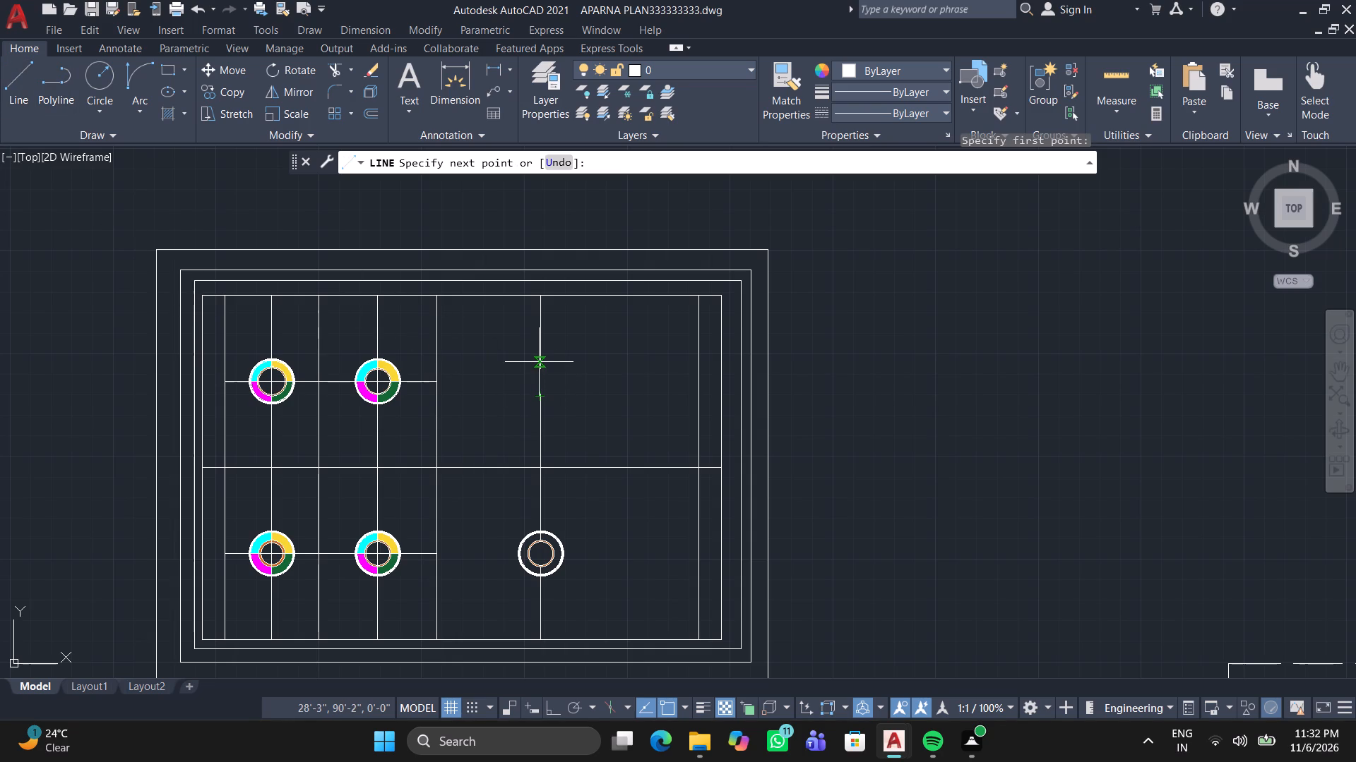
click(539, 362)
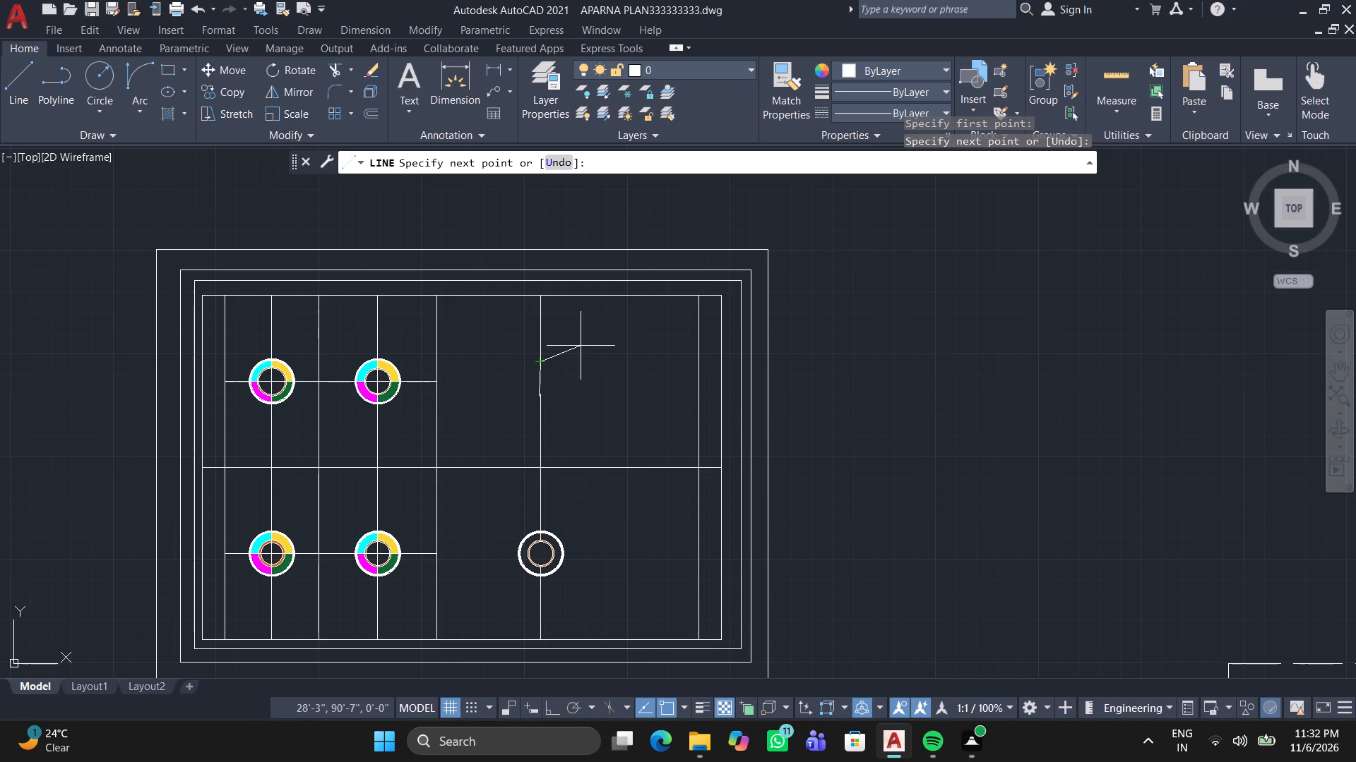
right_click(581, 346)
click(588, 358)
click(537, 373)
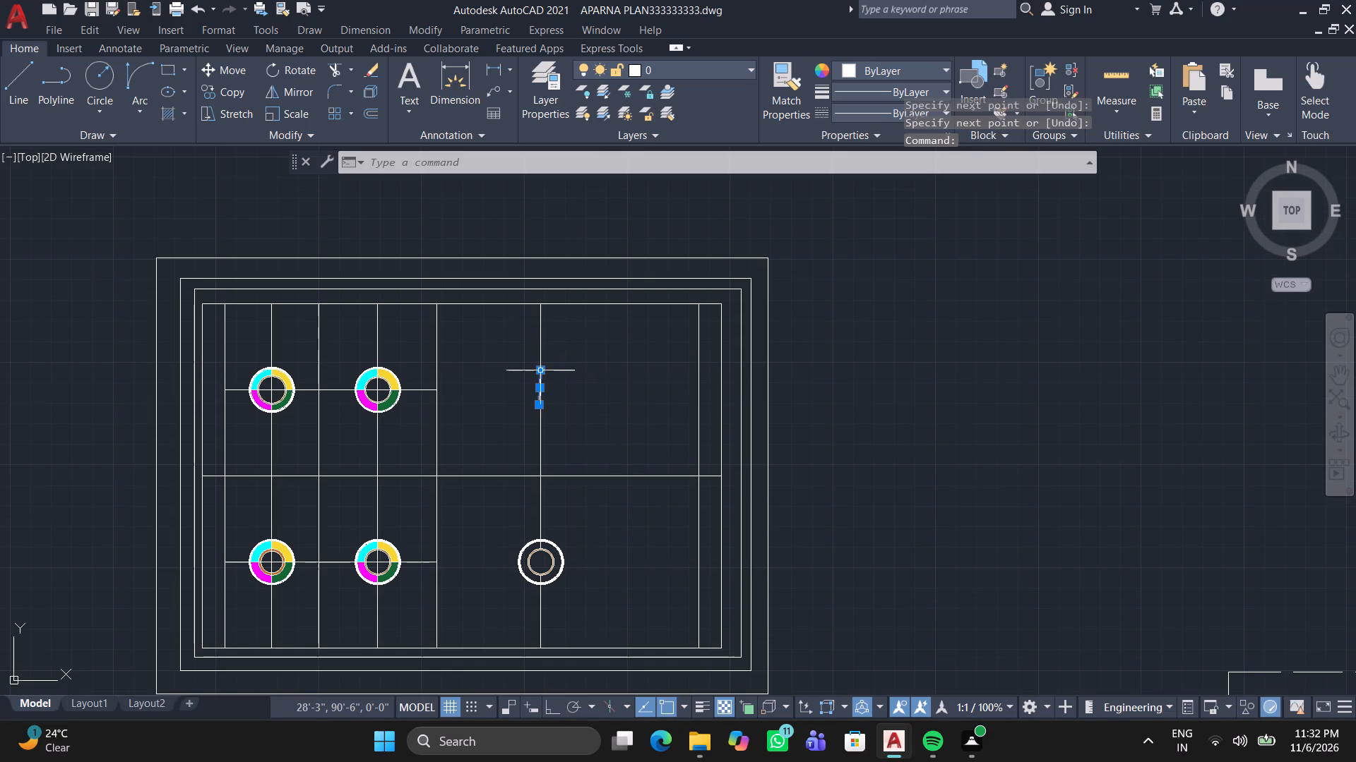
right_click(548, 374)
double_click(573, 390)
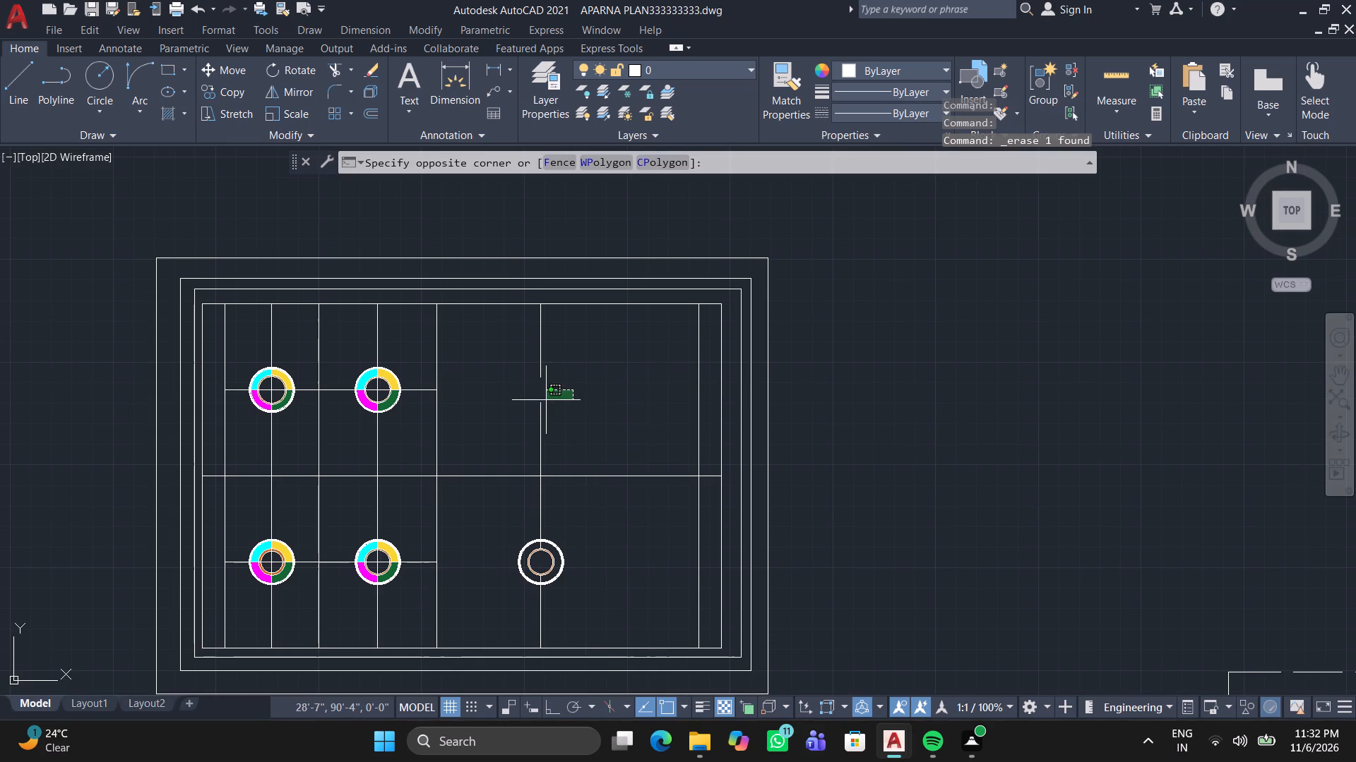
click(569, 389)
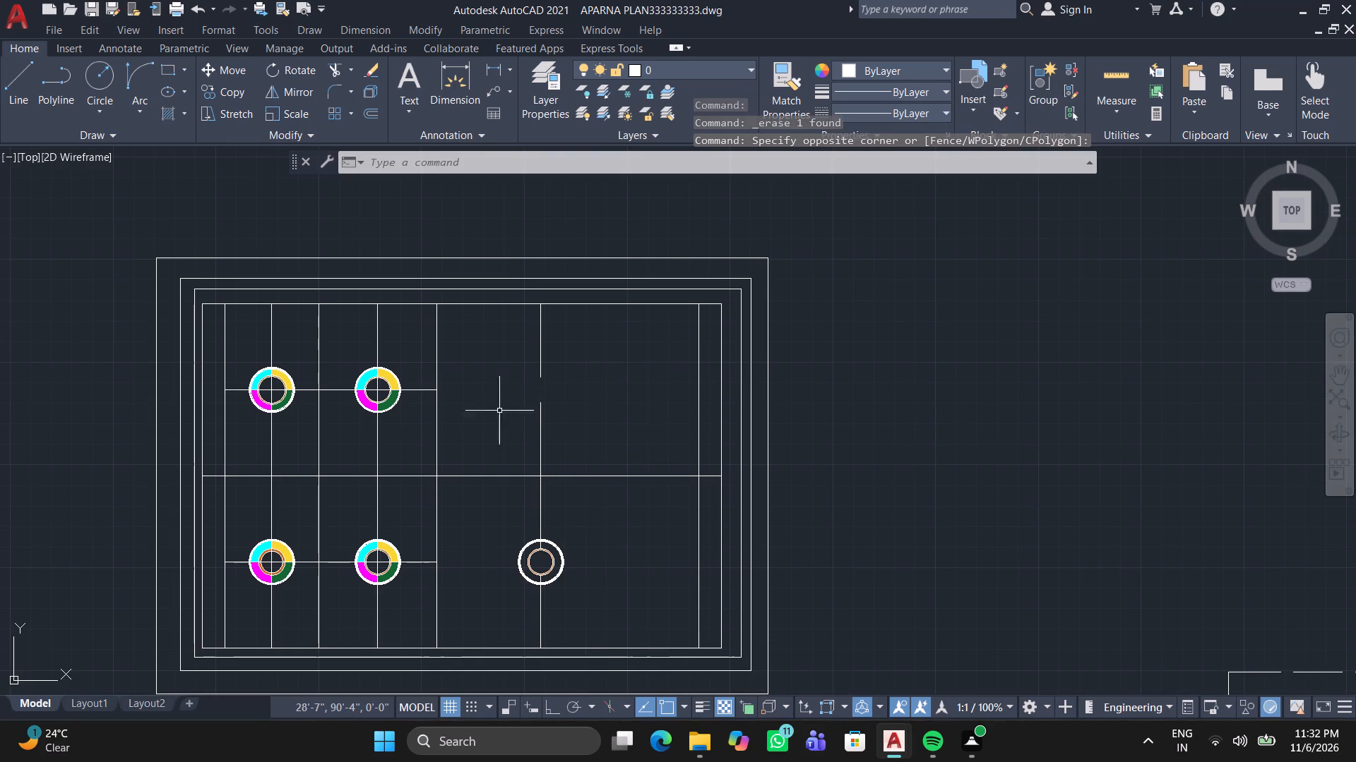
Move the wide half's dashed upper vertical line outside the frames and erase it.
click(539, 411)
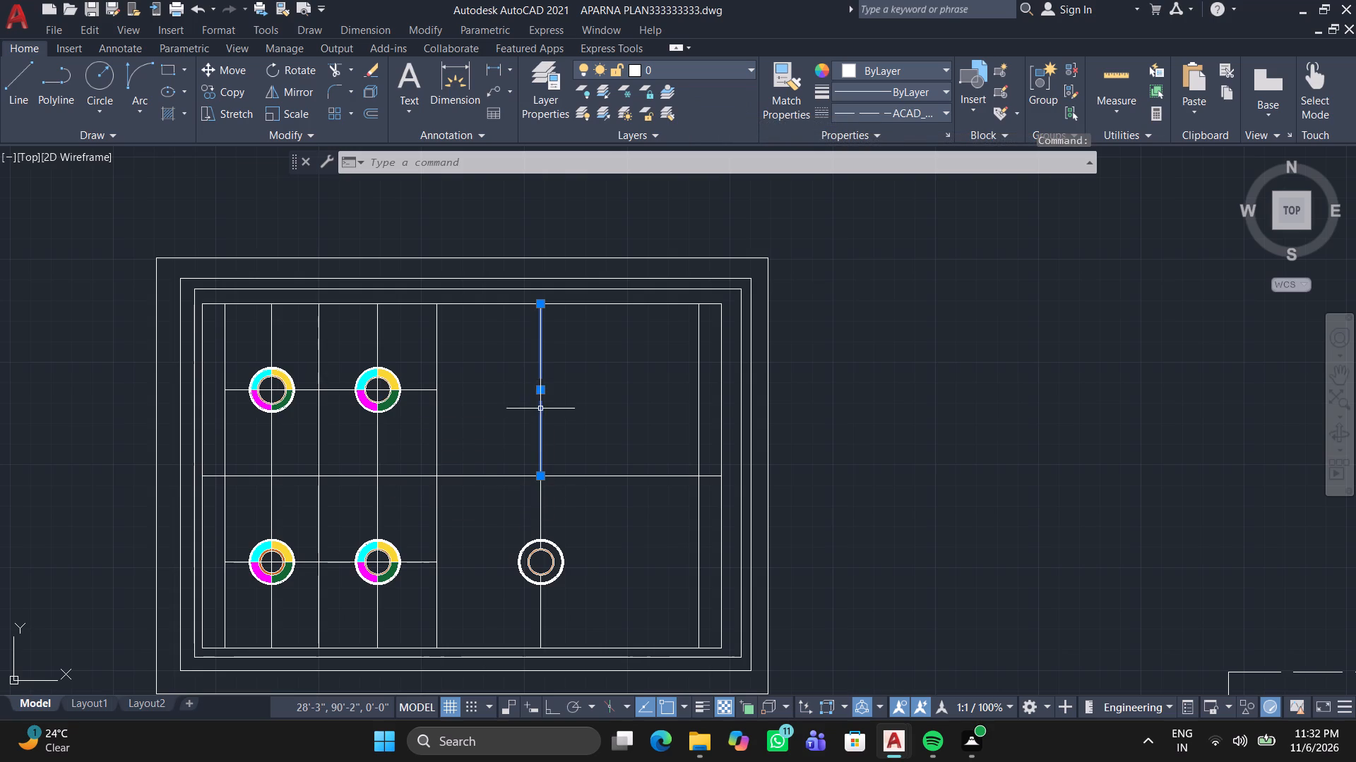
click(543, 390)
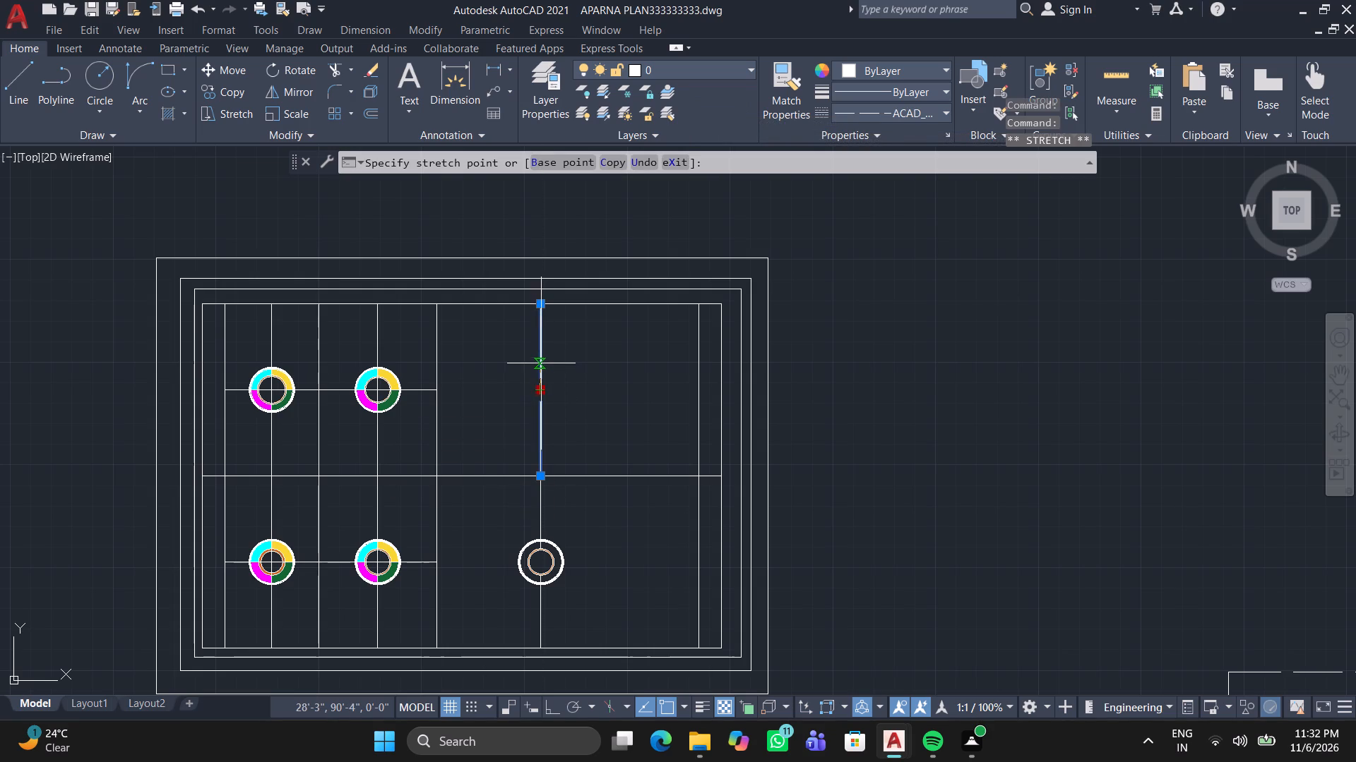
click(870, 303)
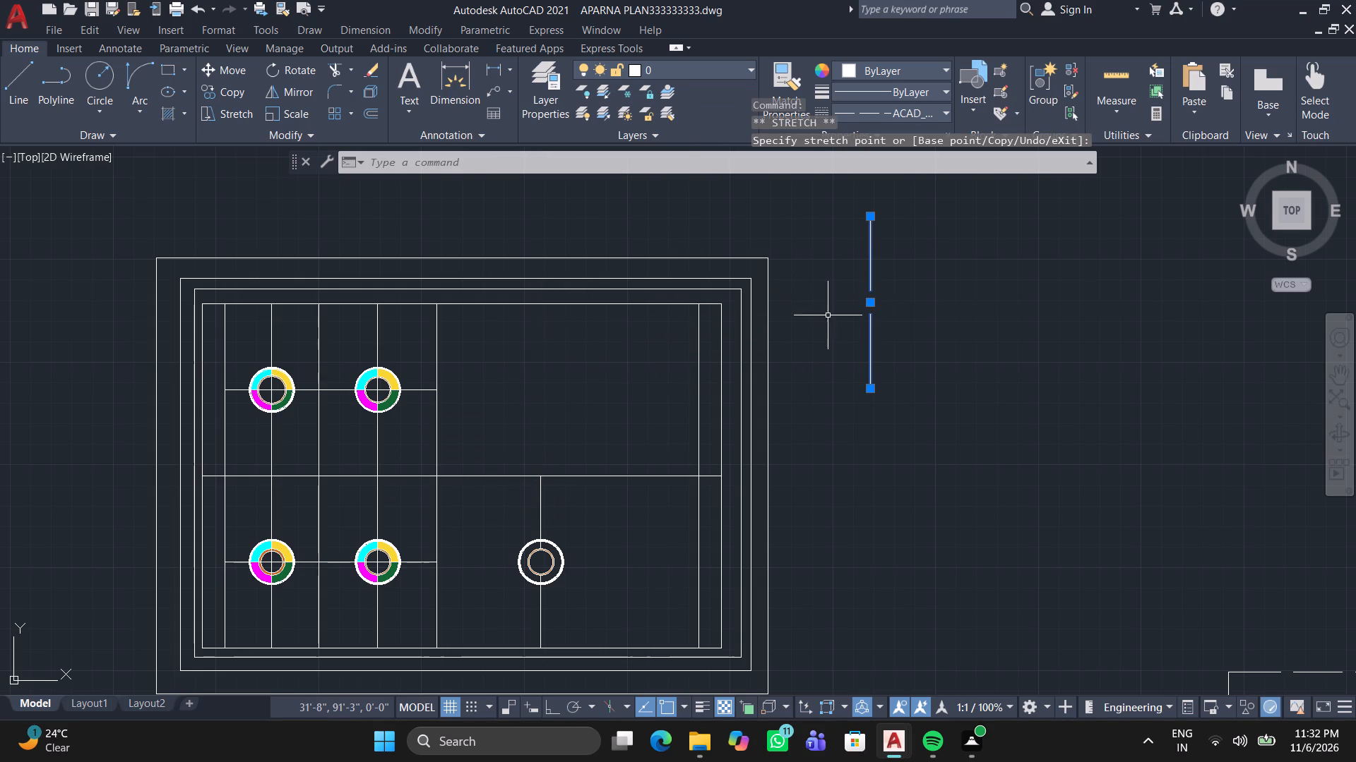
drag(852, 207, 875, 210)
double_click(928, 412)
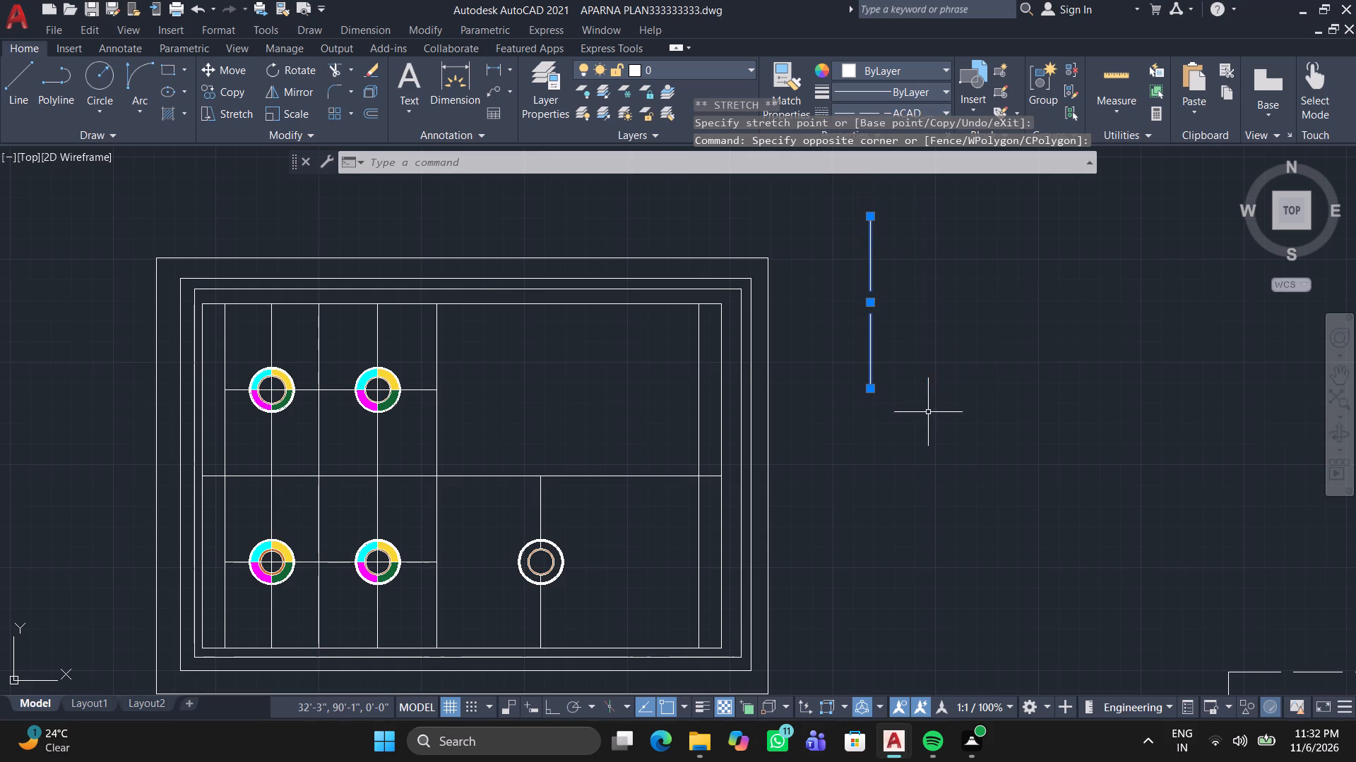
right_click(929, 401)
right_click(929, 401)
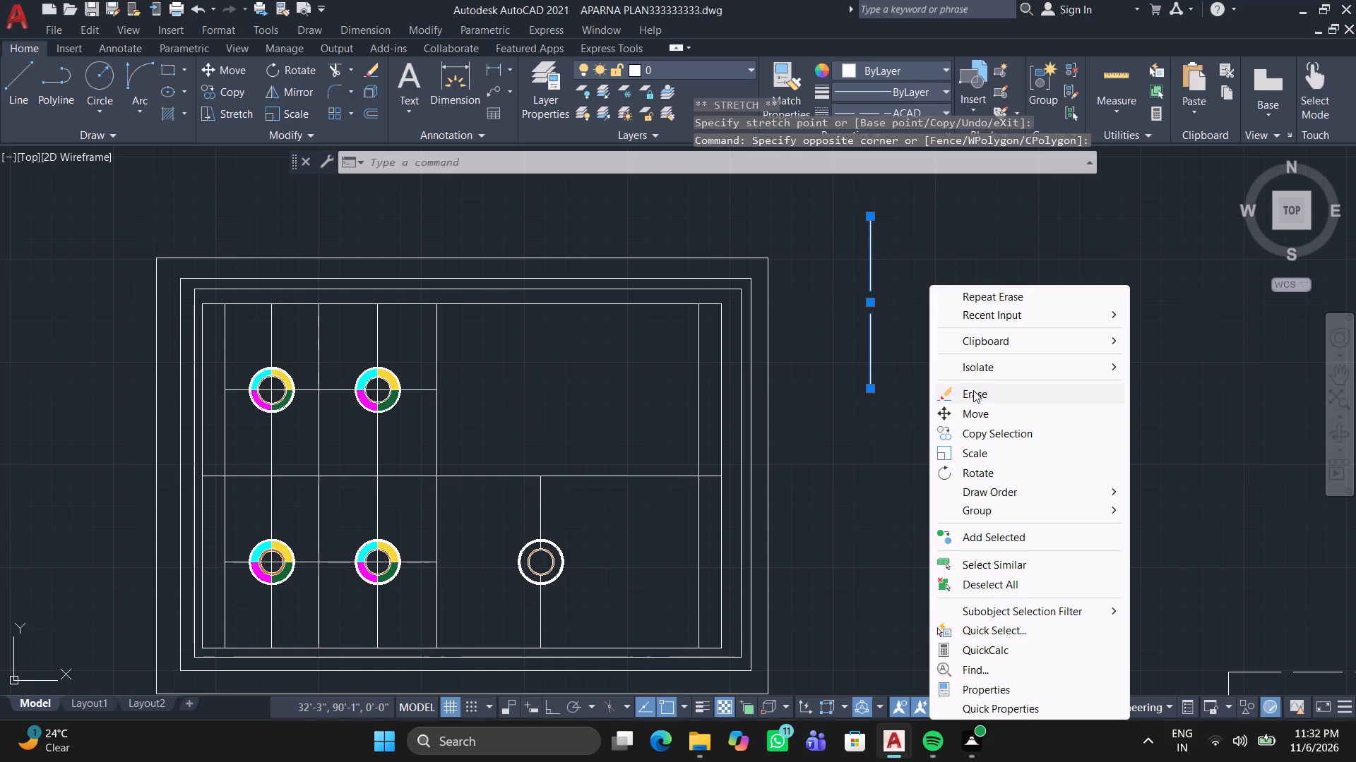
double_click(973, 393)
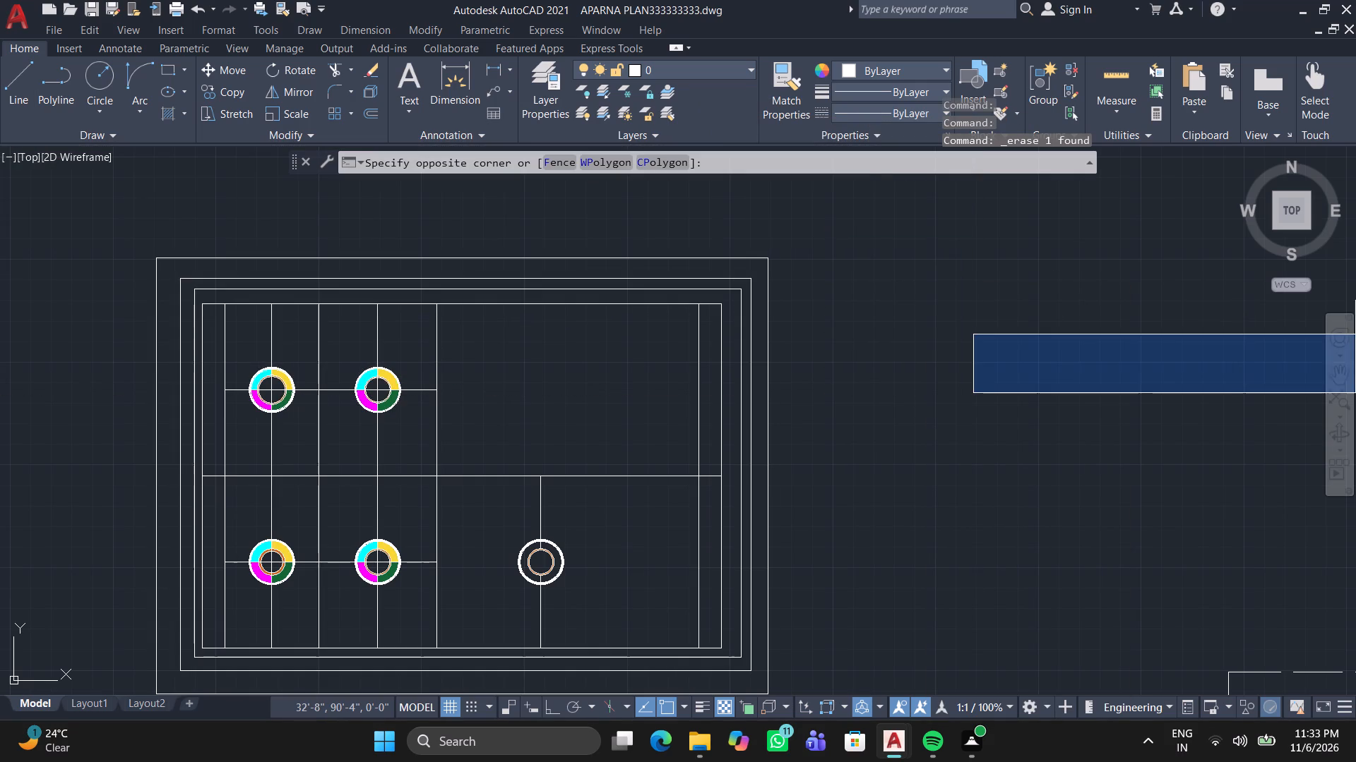
click(1355, 334)
Draw a continuous vertical line in the wide half from the horizontal divider up to the innermost frame's top edge.
click(16, 67)
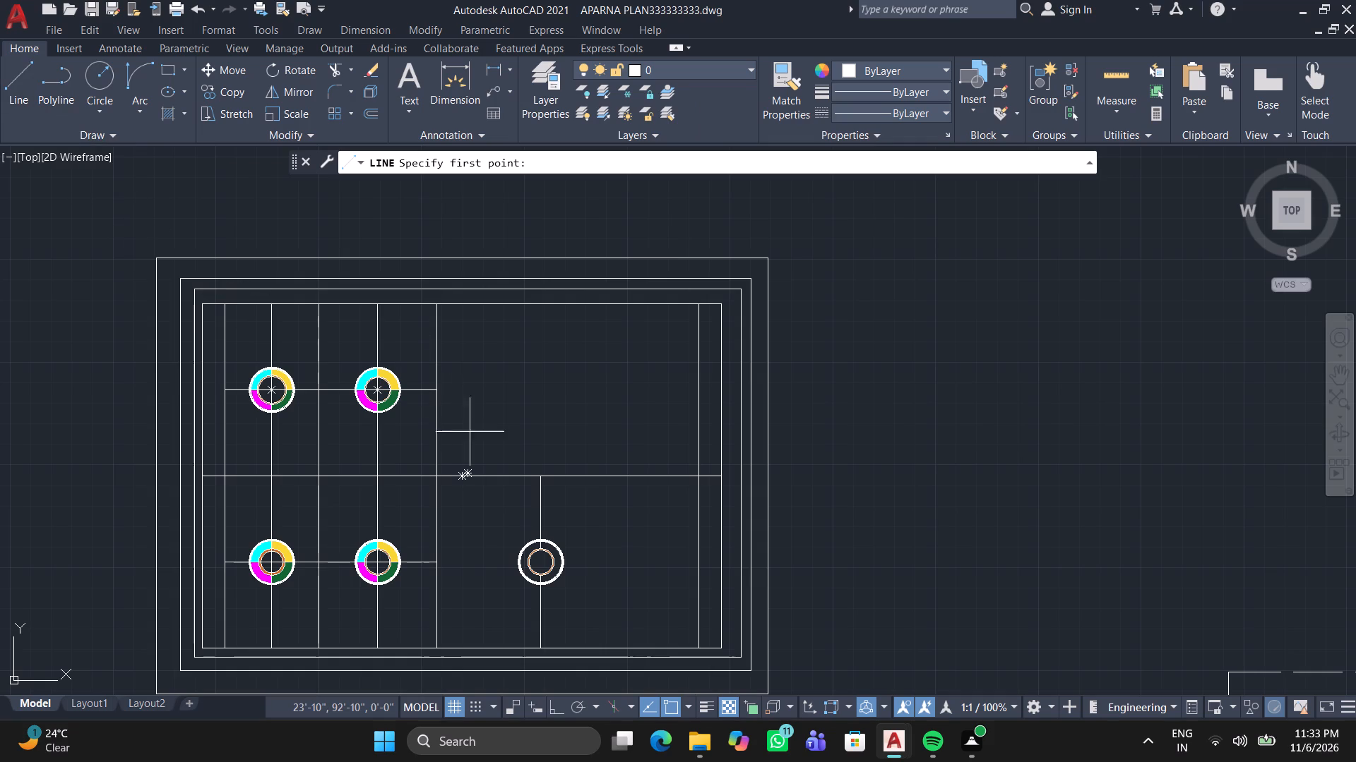
click(537, 472)
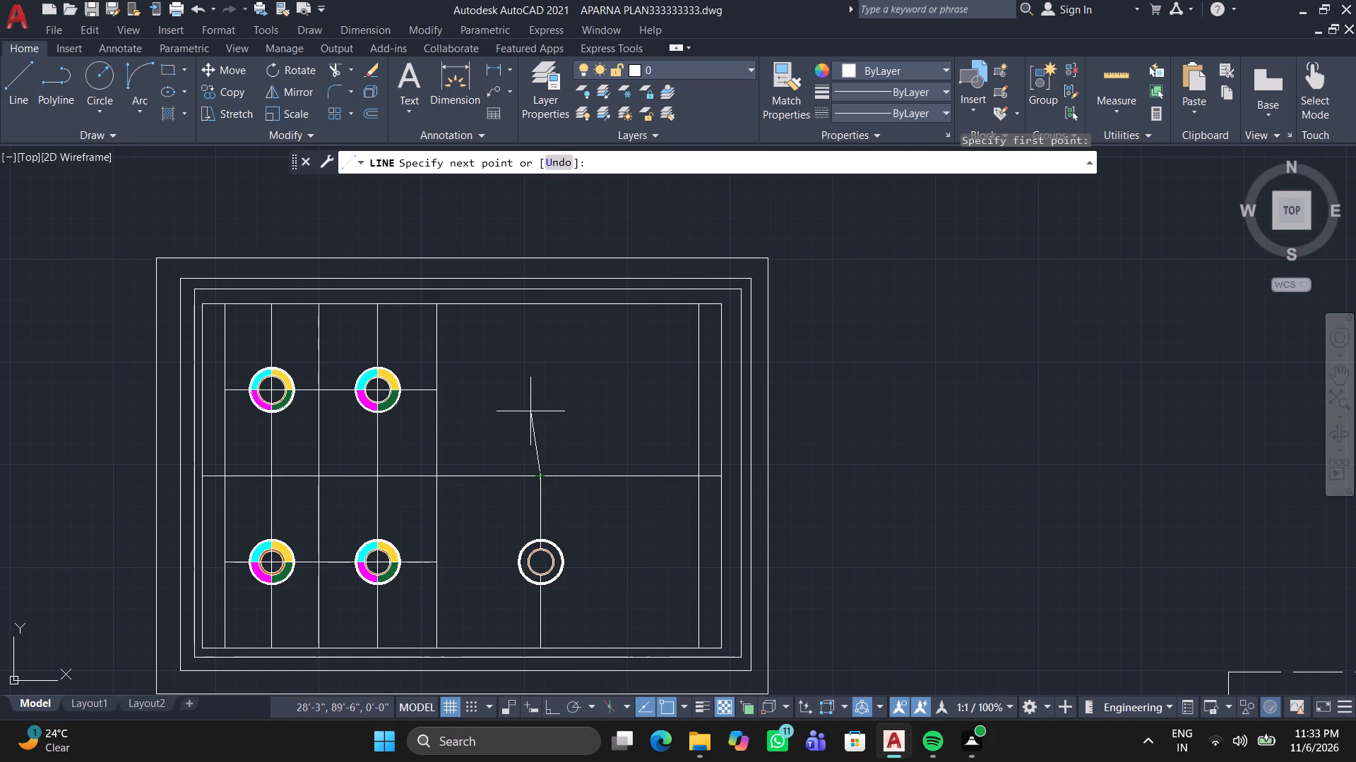
click(540, 301)
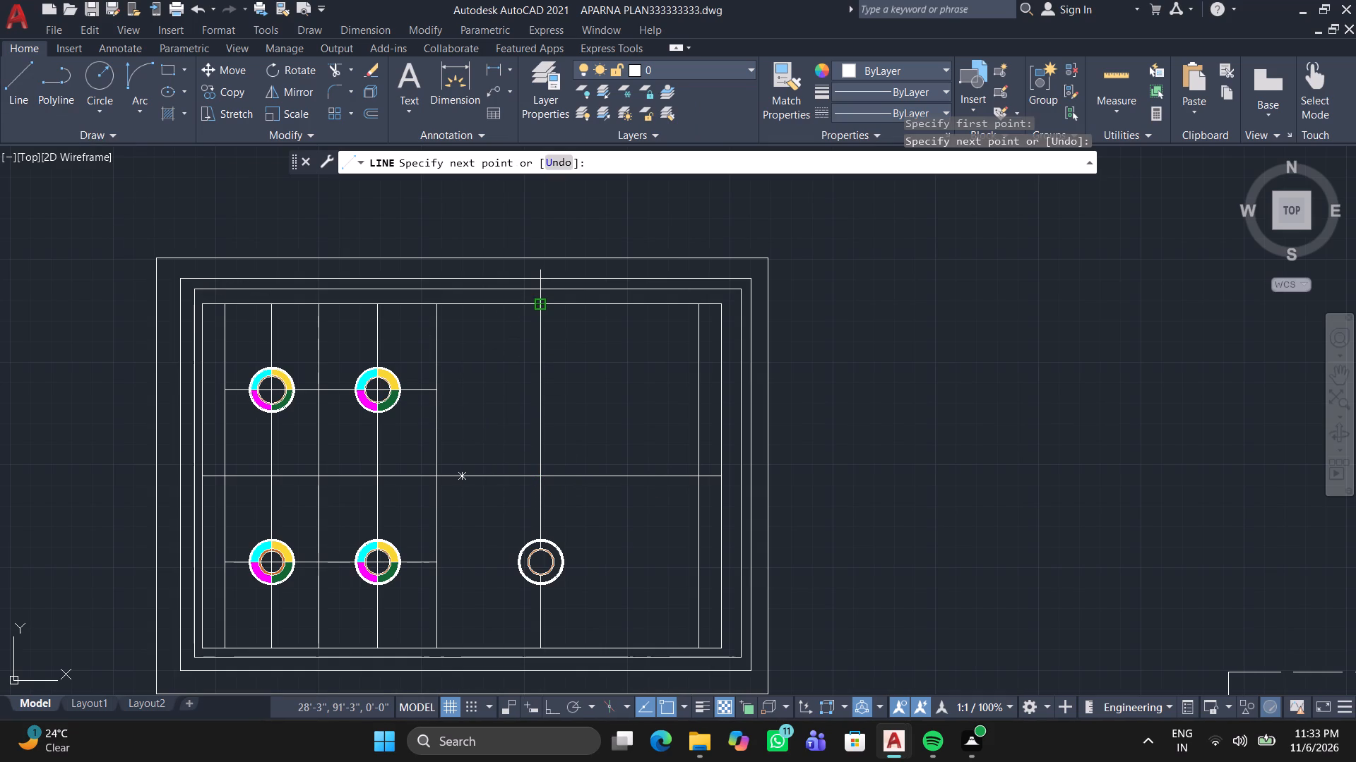
right_click(540, 301)
double_click(545, 311)
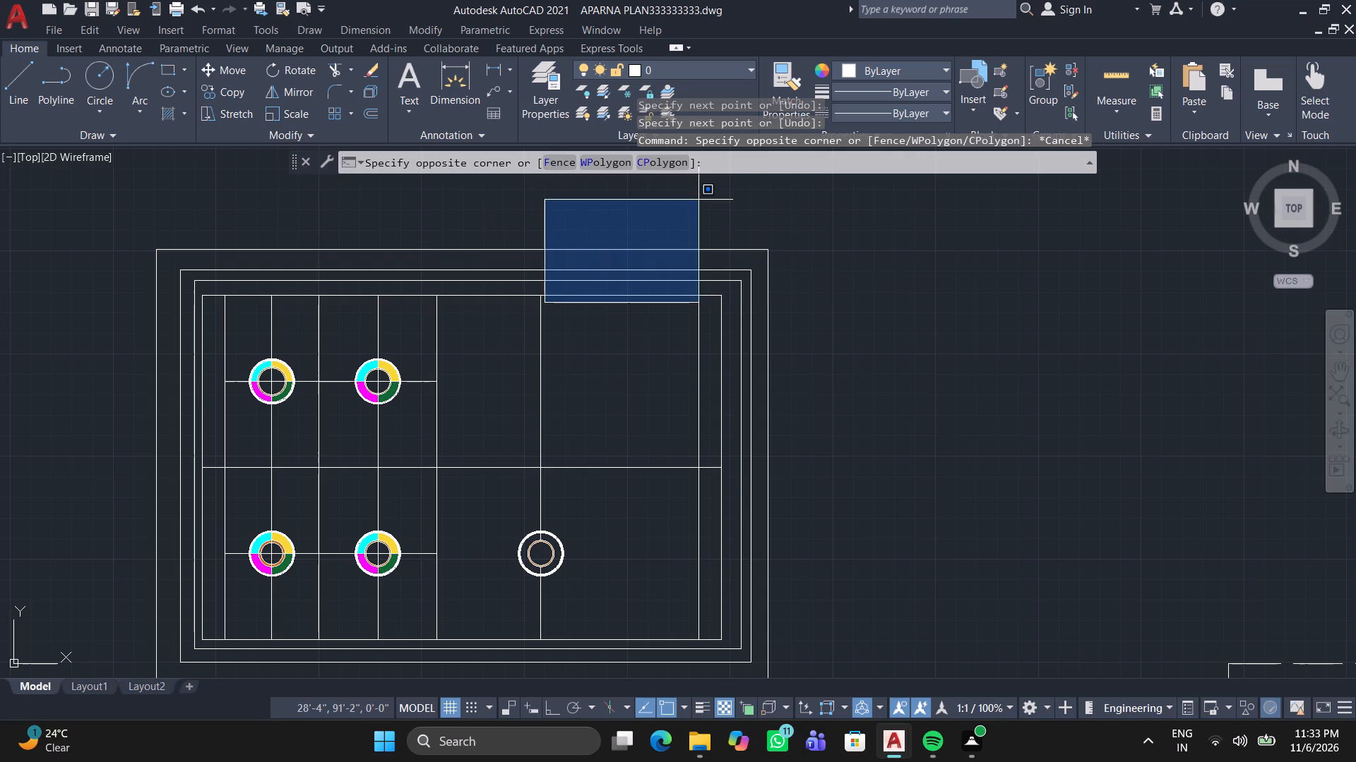
click(698, 200)
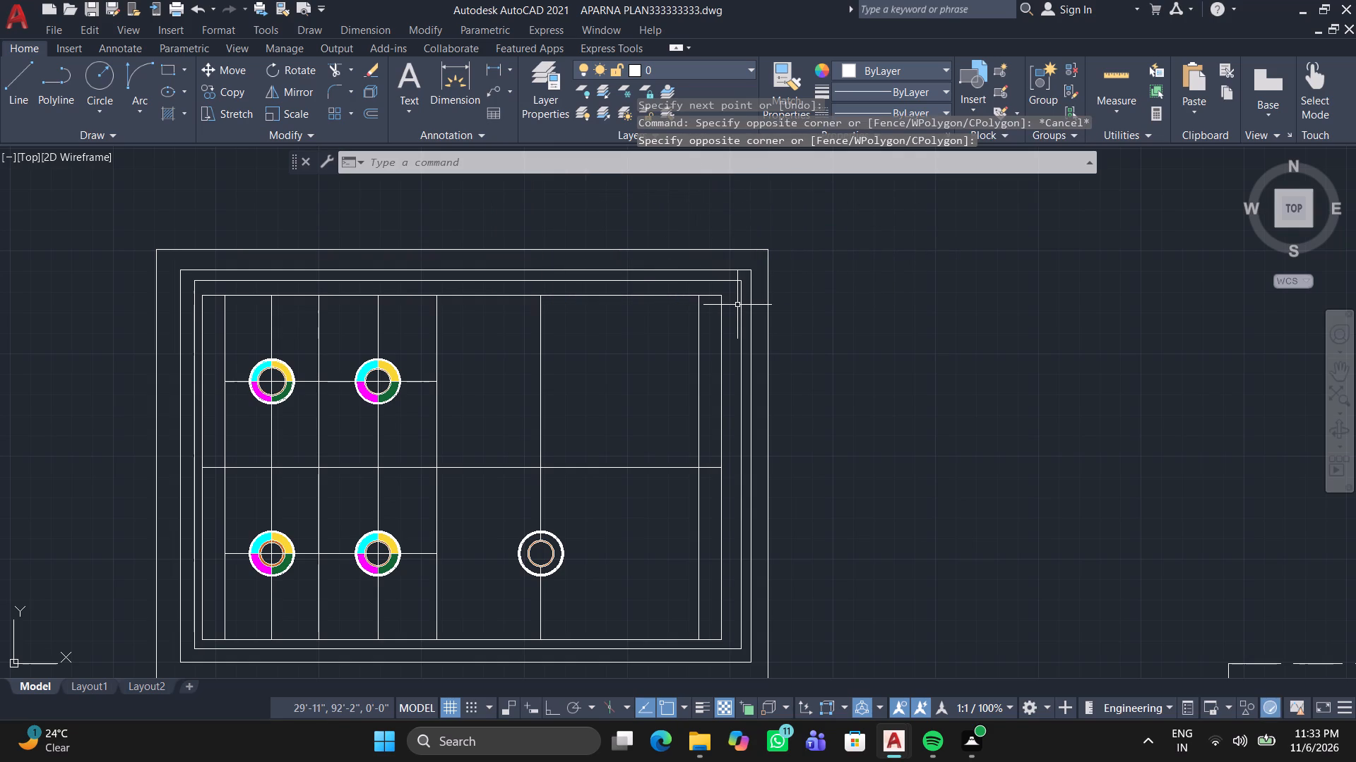
Explode the frame just outside the innermost one and trim away its four sides.
click(743, 296)
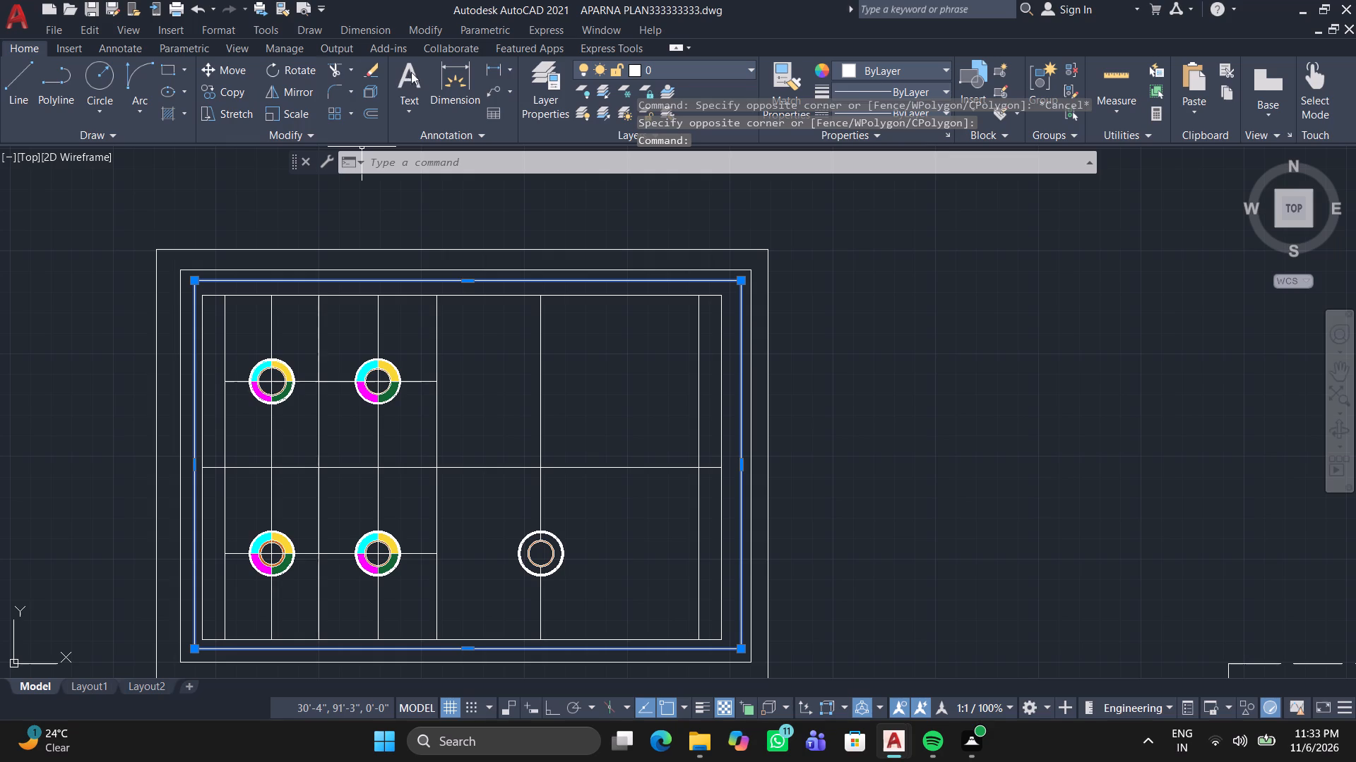
click(375, 92)
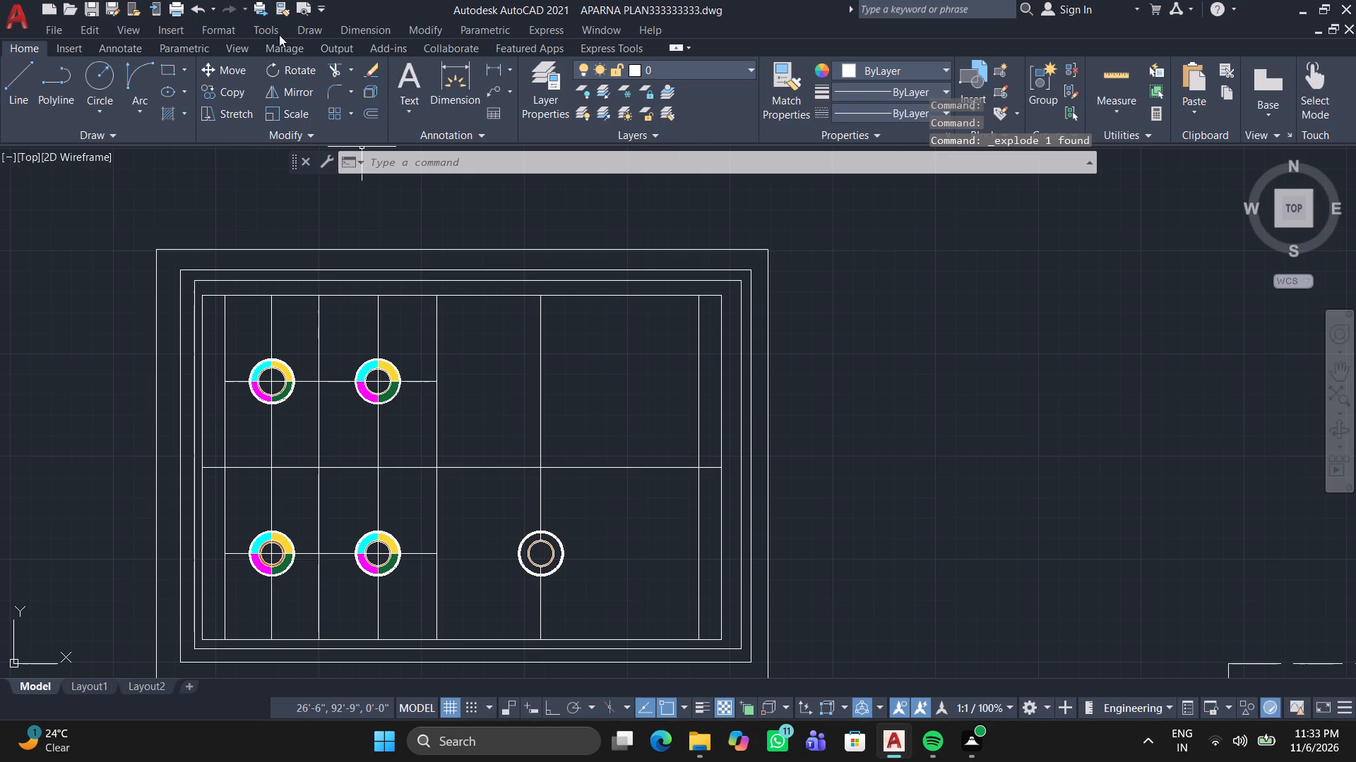
click(338, 67)
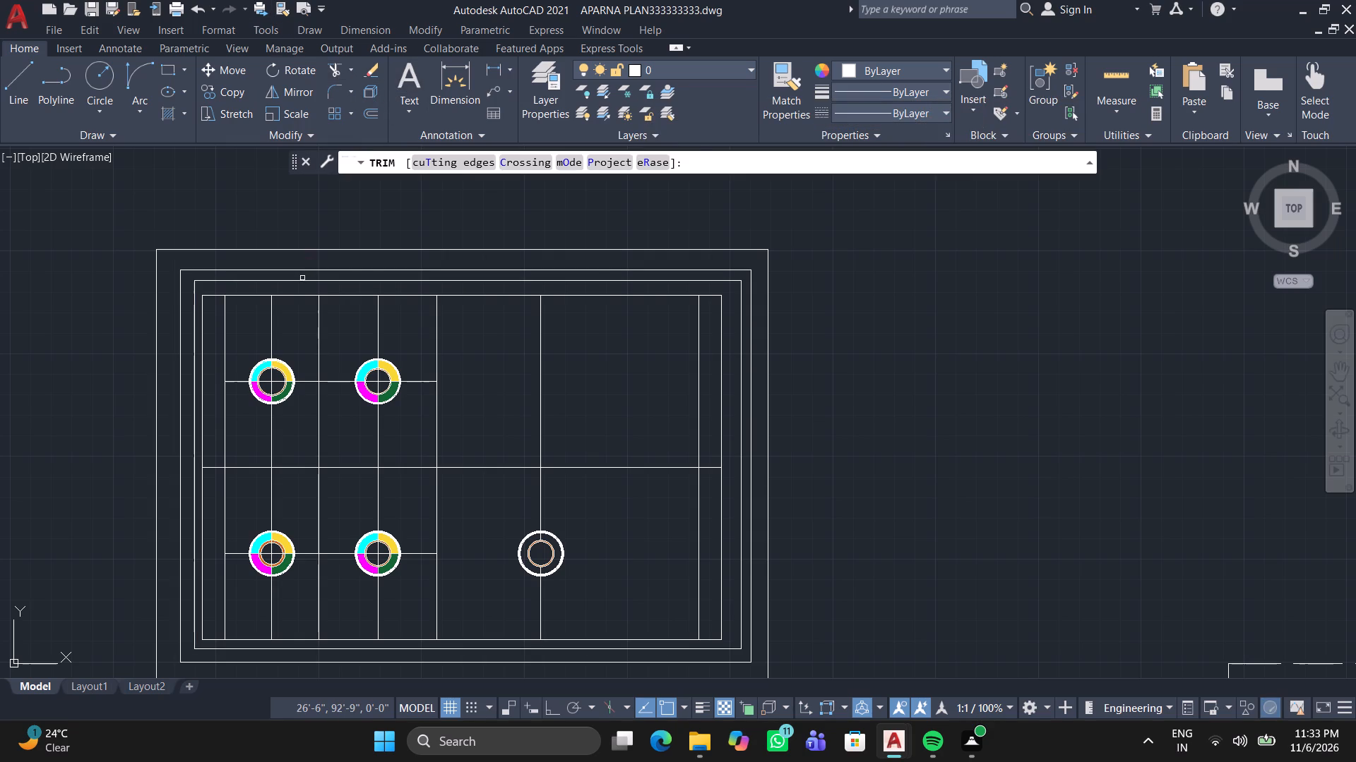
click(302, 279)
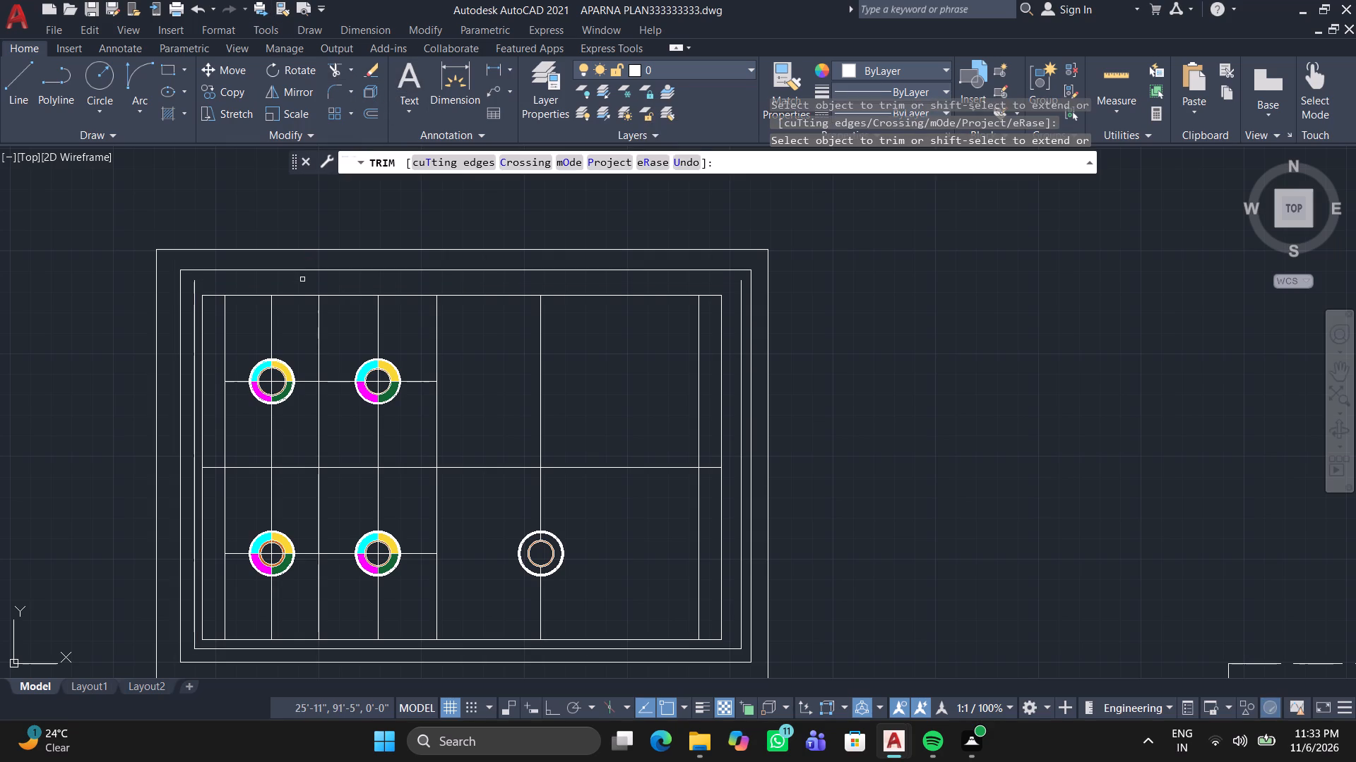
click(195, 282)
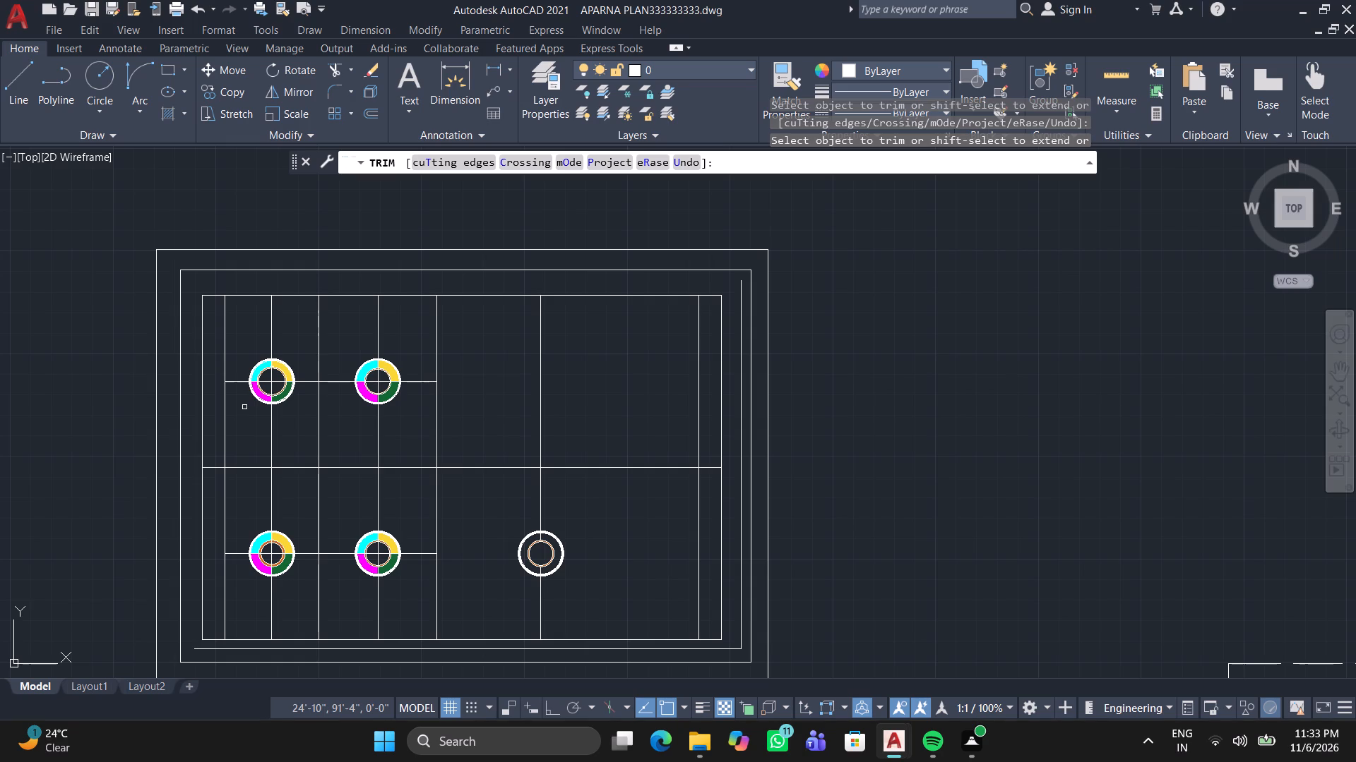
middle_drag(251, 408, 252, 408)
middle_drag(252, 408, 251, 329)
click(200, 572)
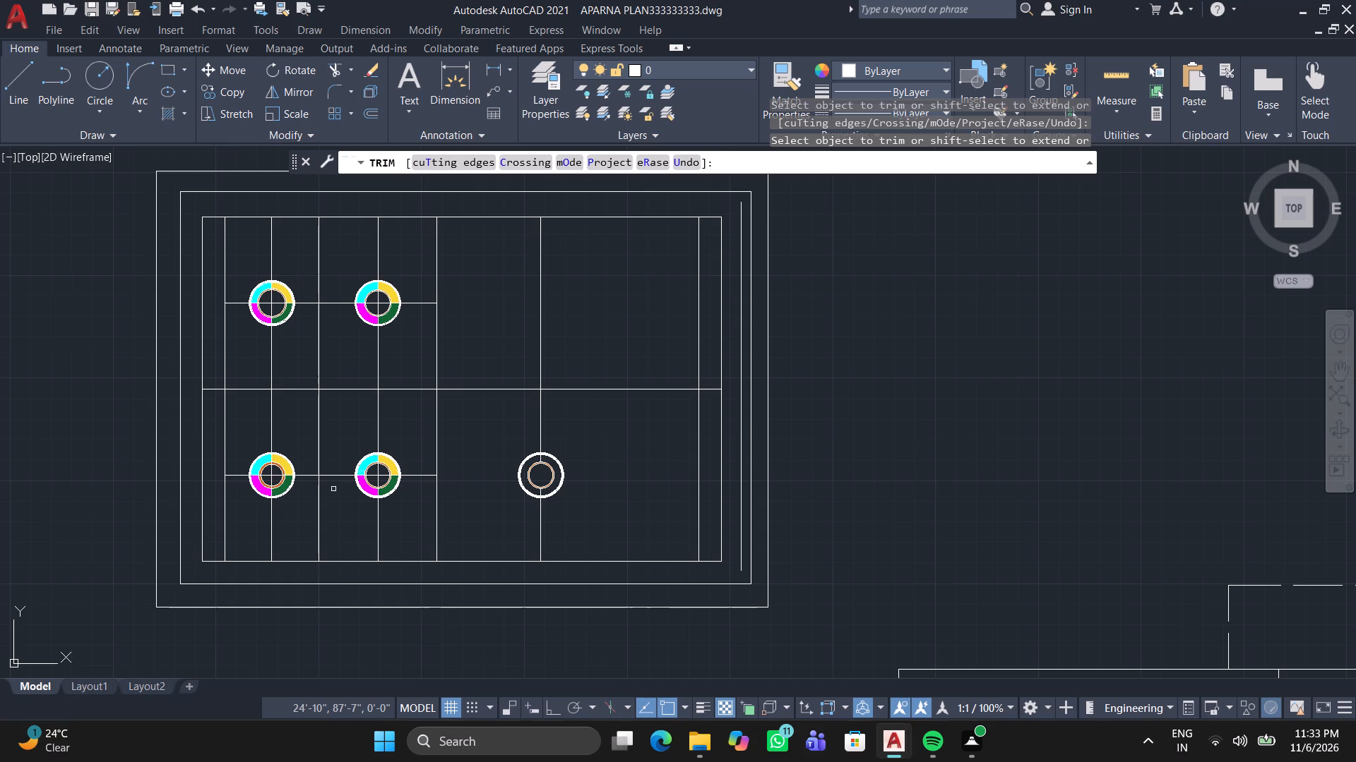
middle_drag(429, 442, 201, 414)
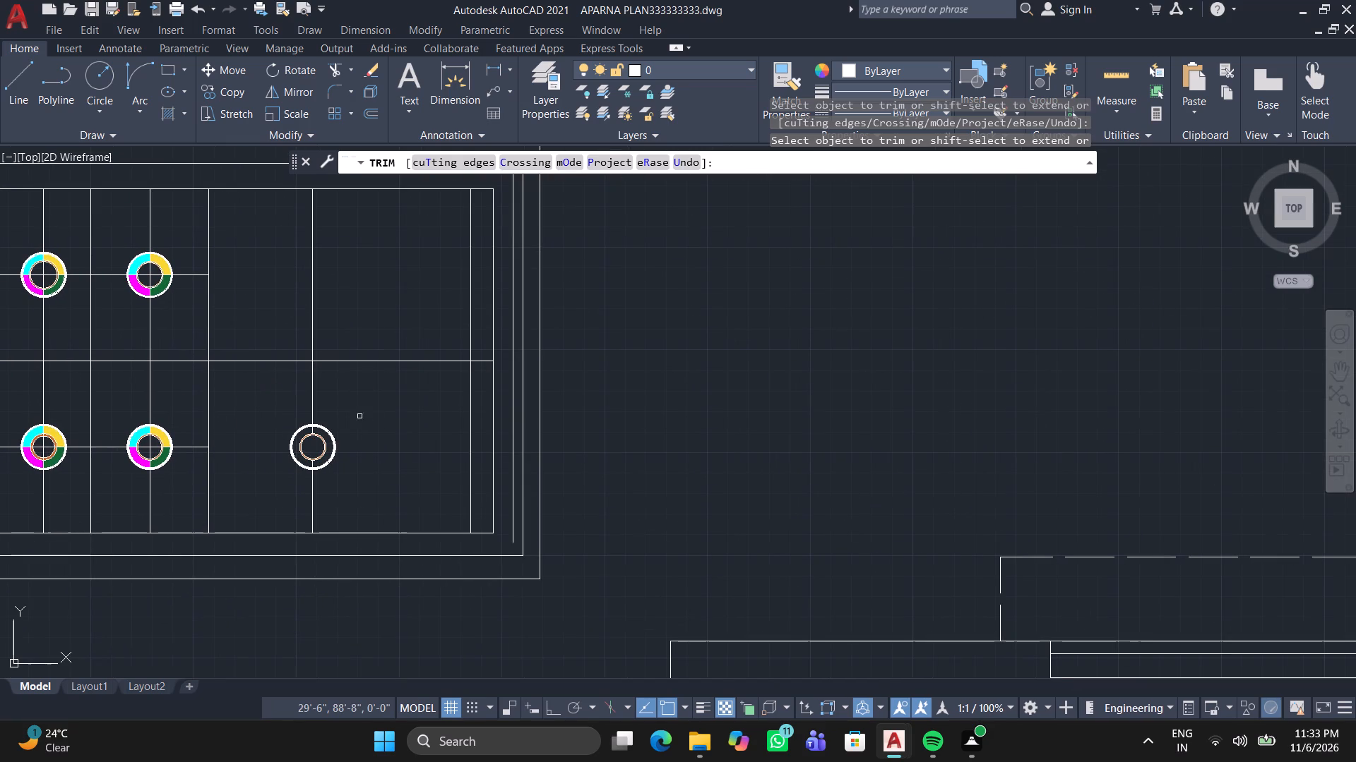
click(511, 430)
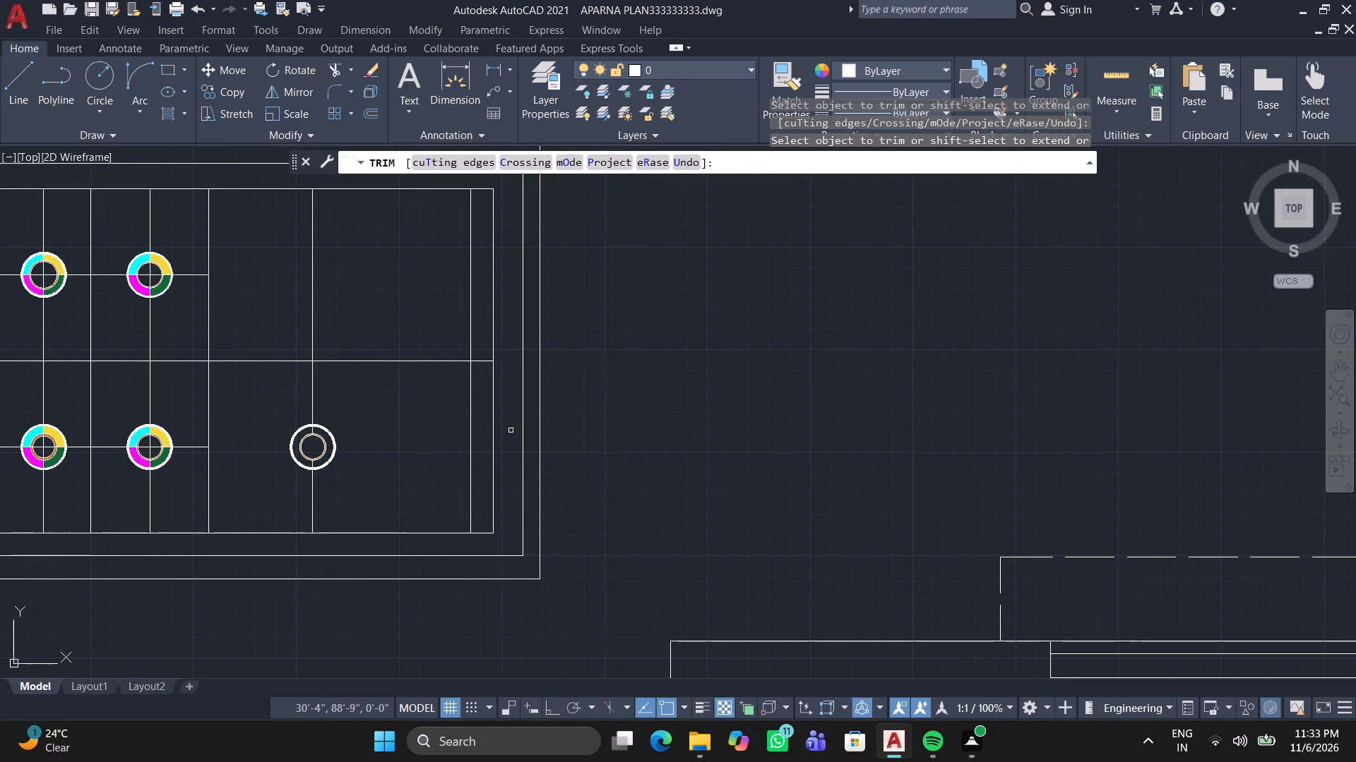
right_click(662, 394)
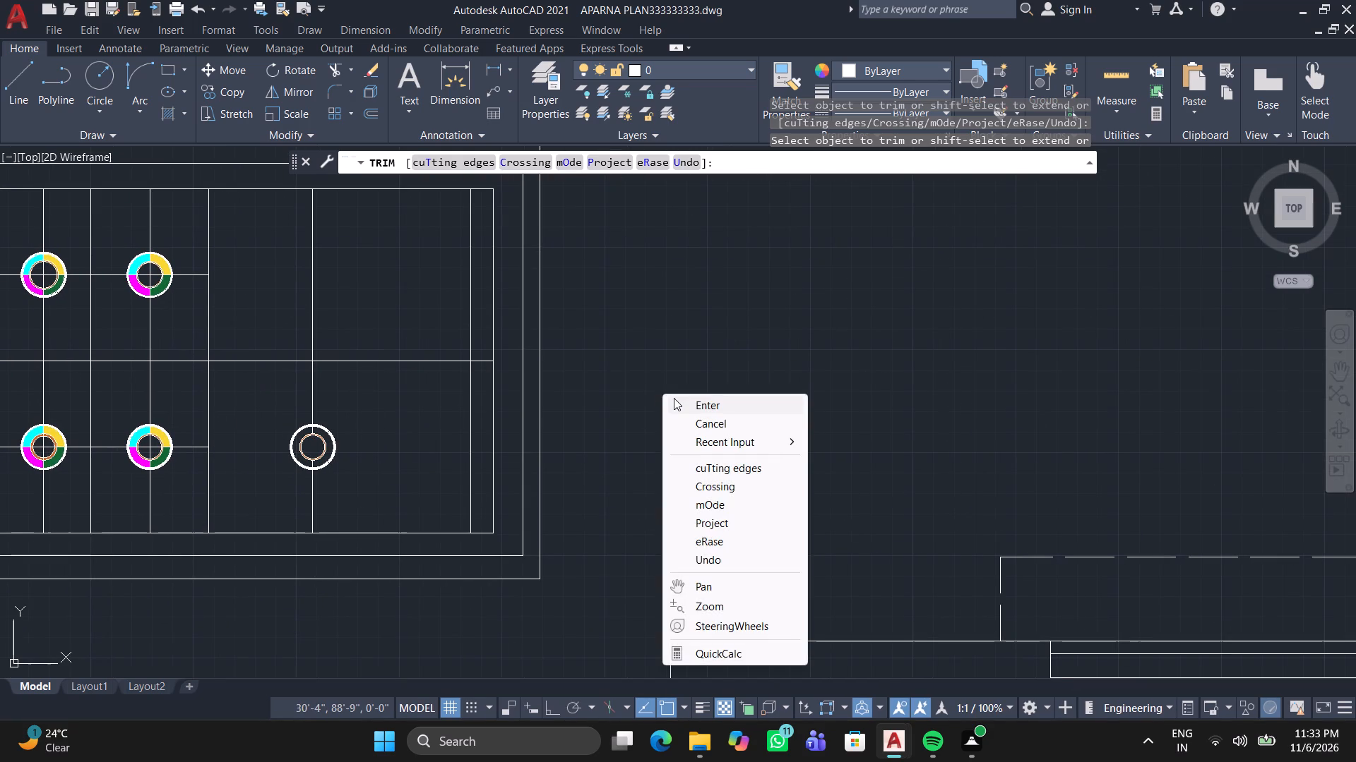
click(674, 398)
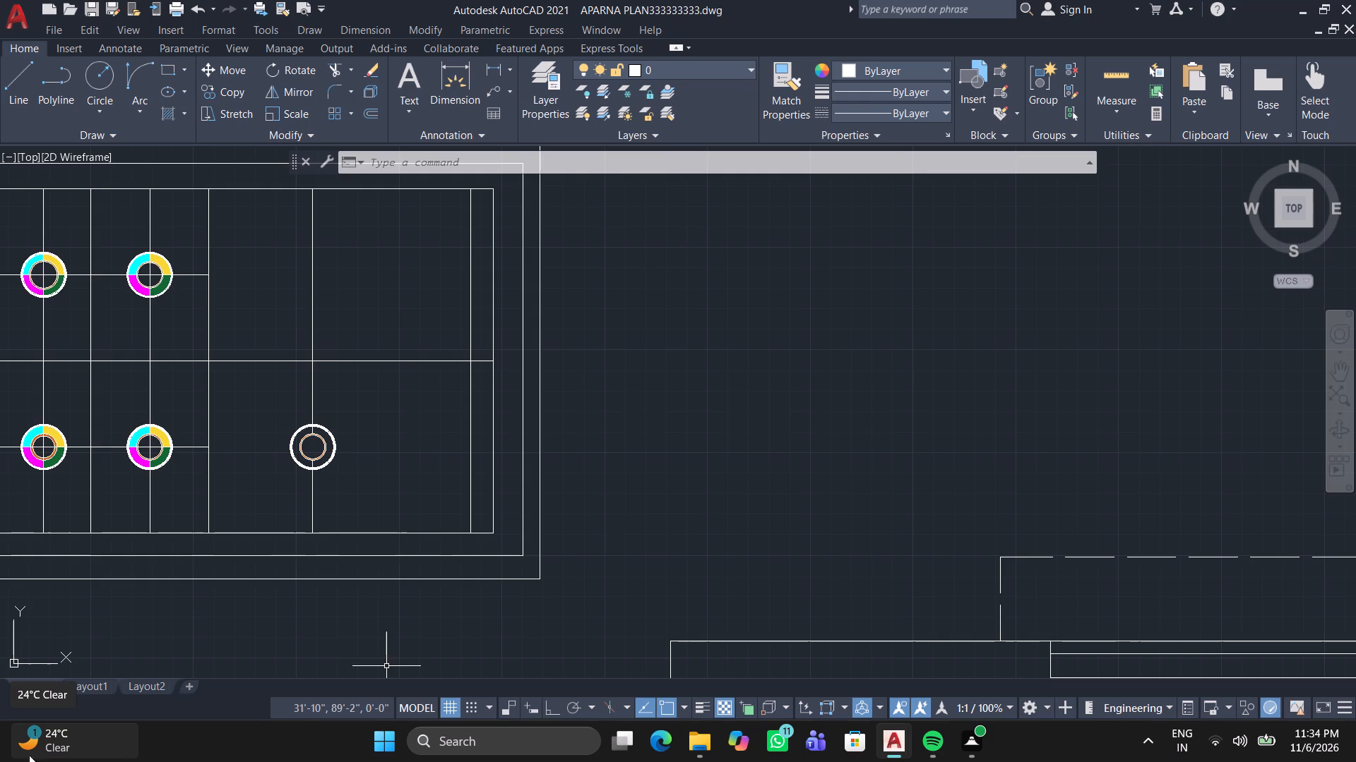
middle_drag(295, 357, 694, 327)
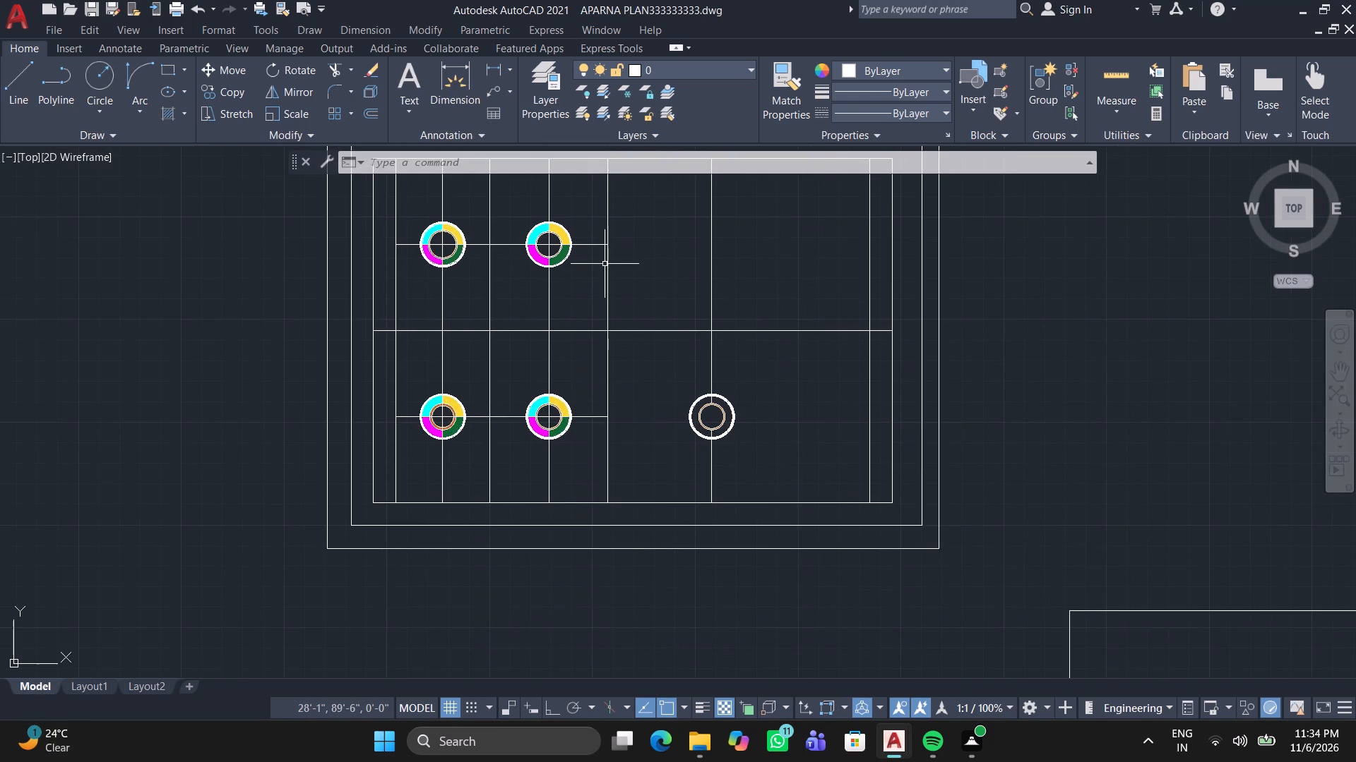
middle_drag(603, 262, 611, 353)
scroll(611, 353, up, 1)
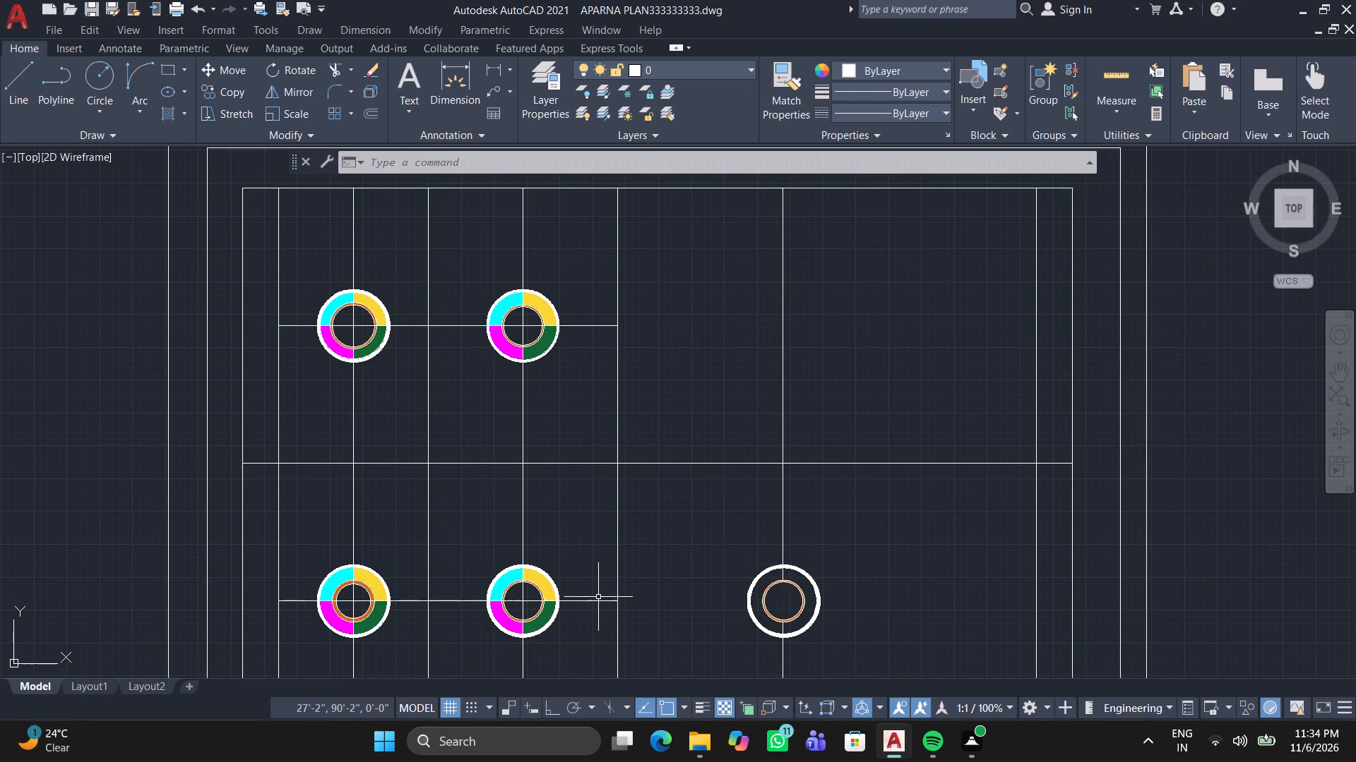
Stretch the lower row's horizontal centre line across the wide half to the vertical line near the innermost frame's right side.
click(581, 600)
click(621, 602)
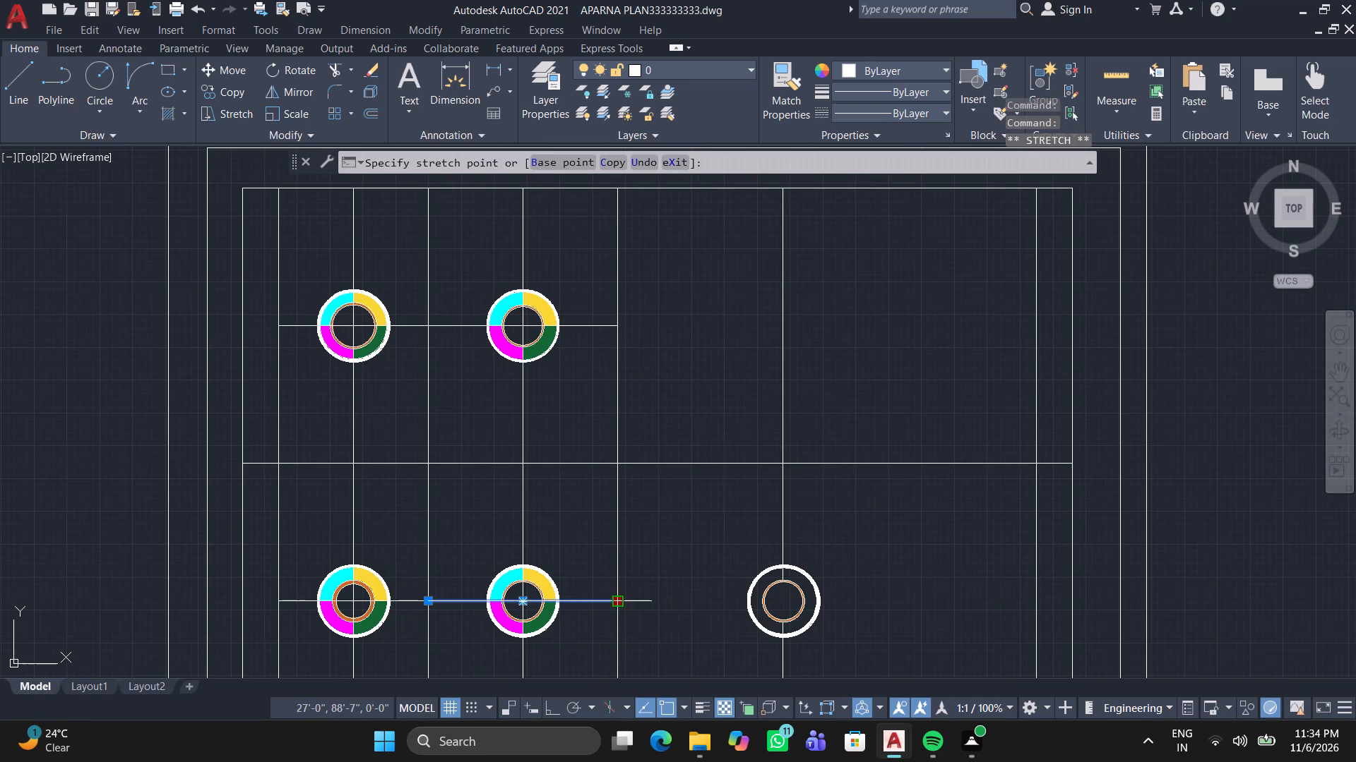
click(1032, 604)
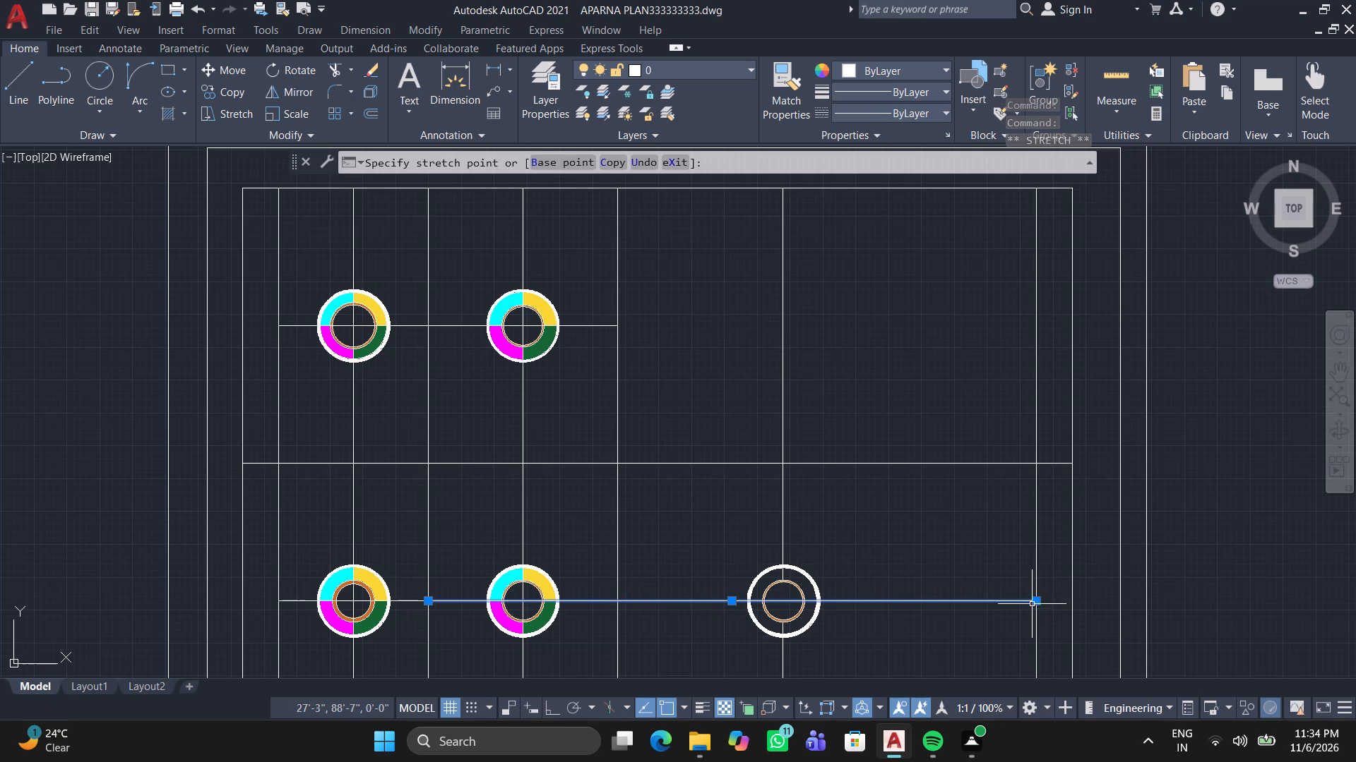
right_click(893, 347)
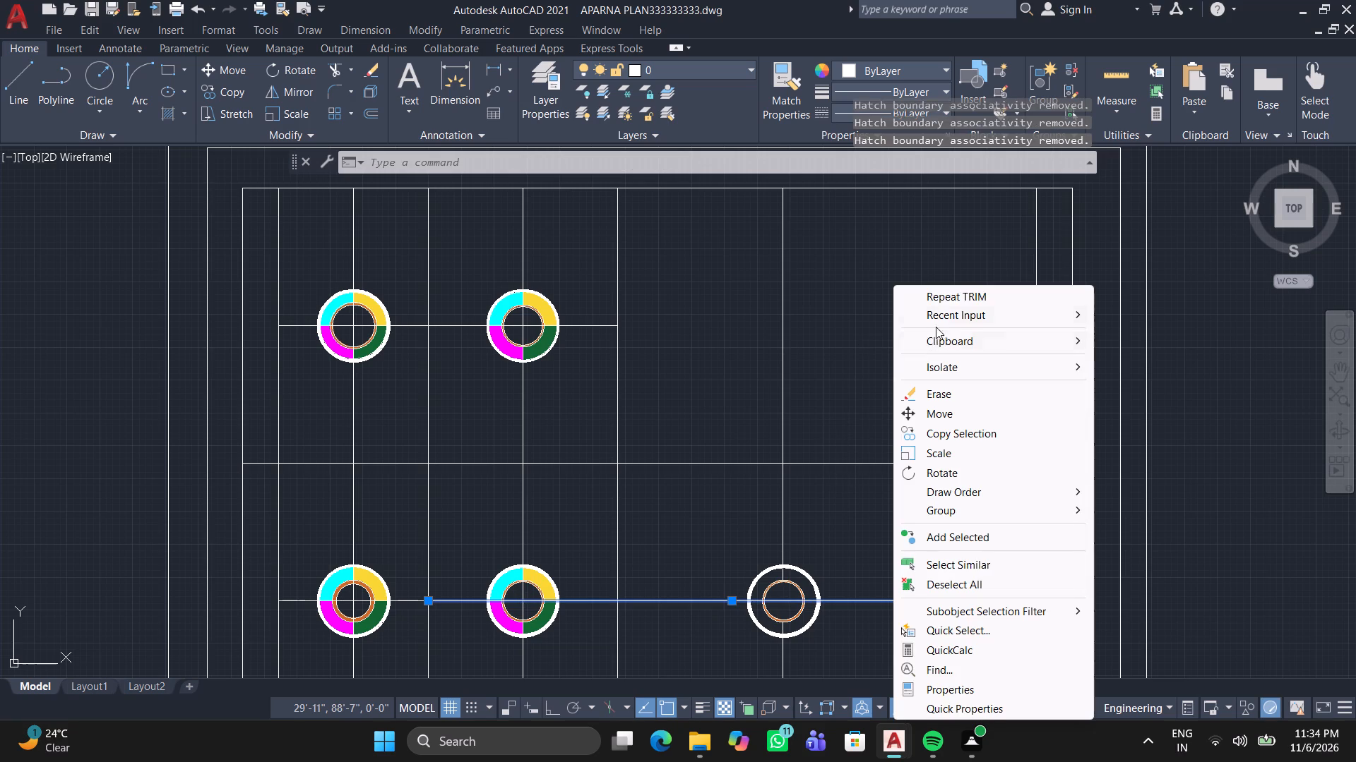
double_click(862, 390)
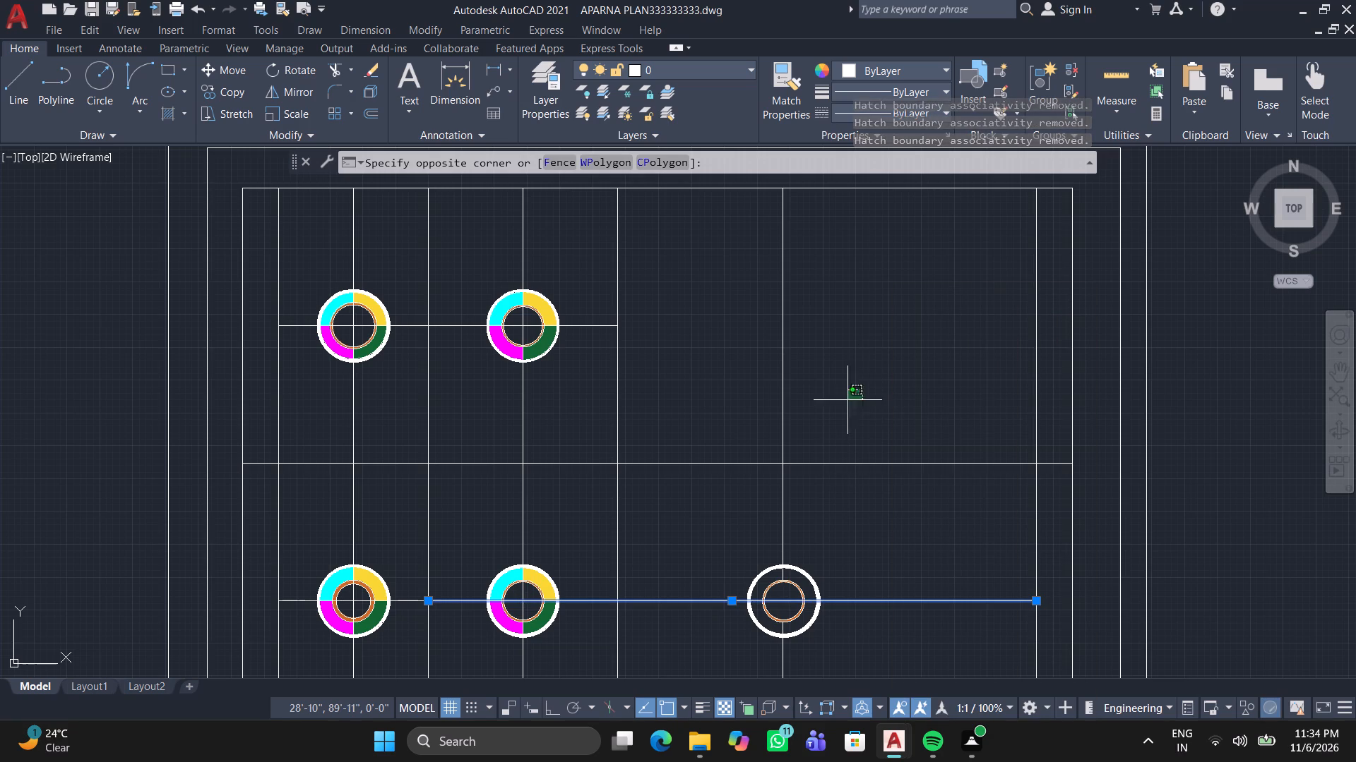
click(864, 421)
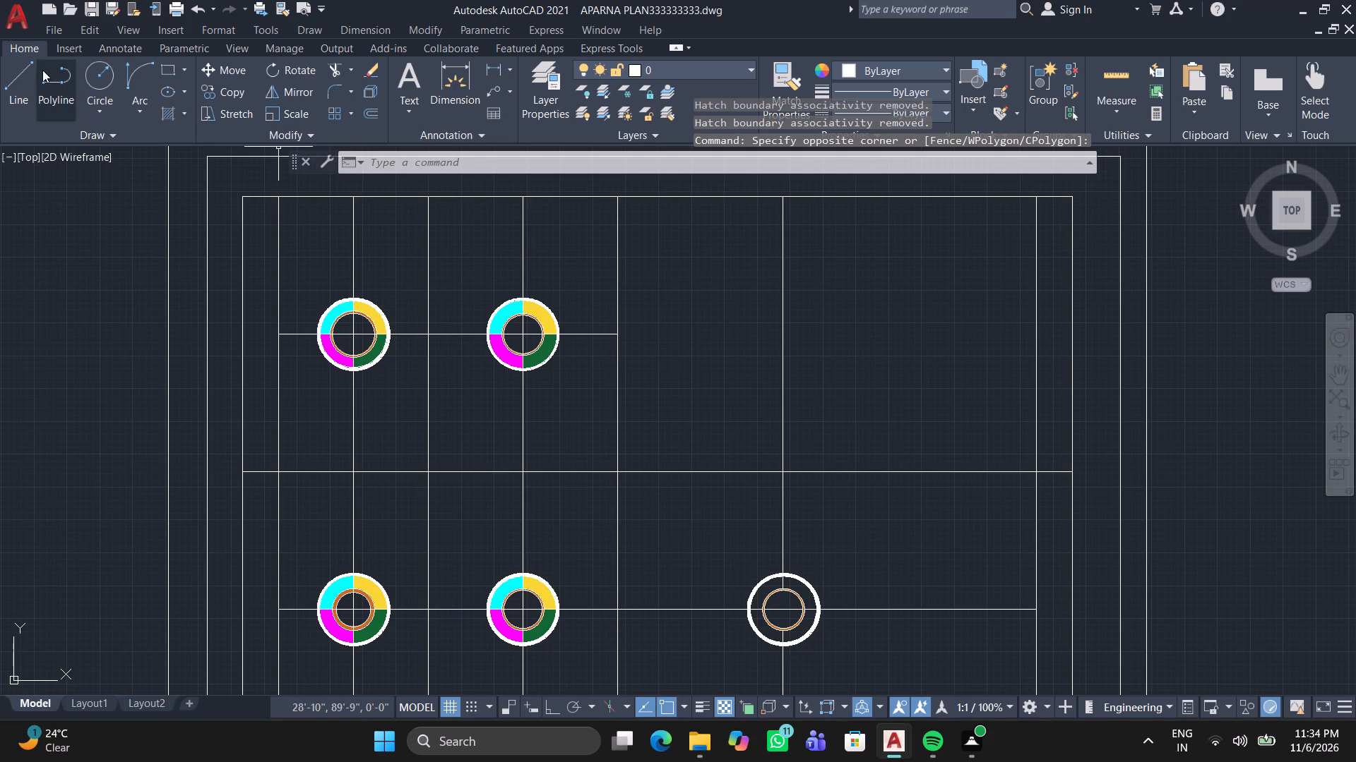
Draw a horizontal line across the upper wide half, continuing the upper rings' centre line to the vertical line near the frame's right side.
double_click(6, 68)
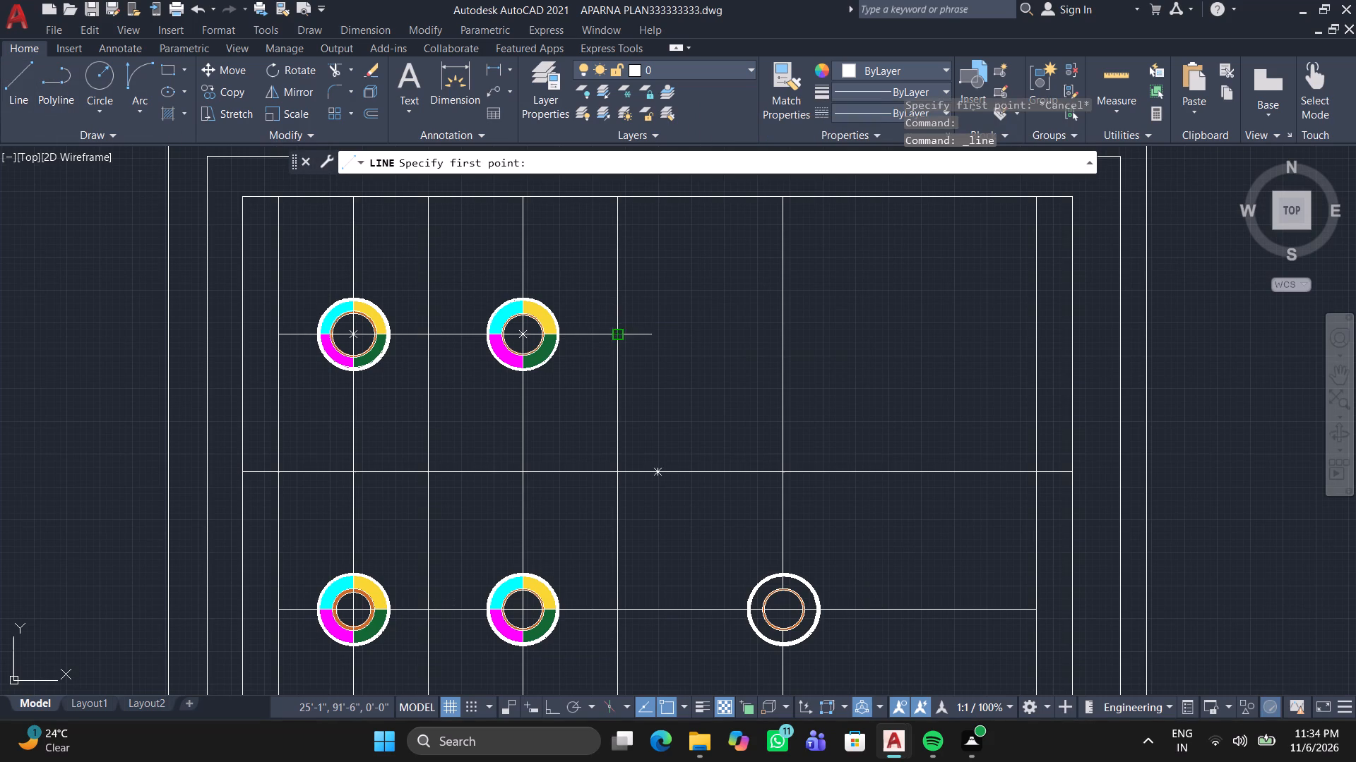
drag(615, 334, 627, 334)
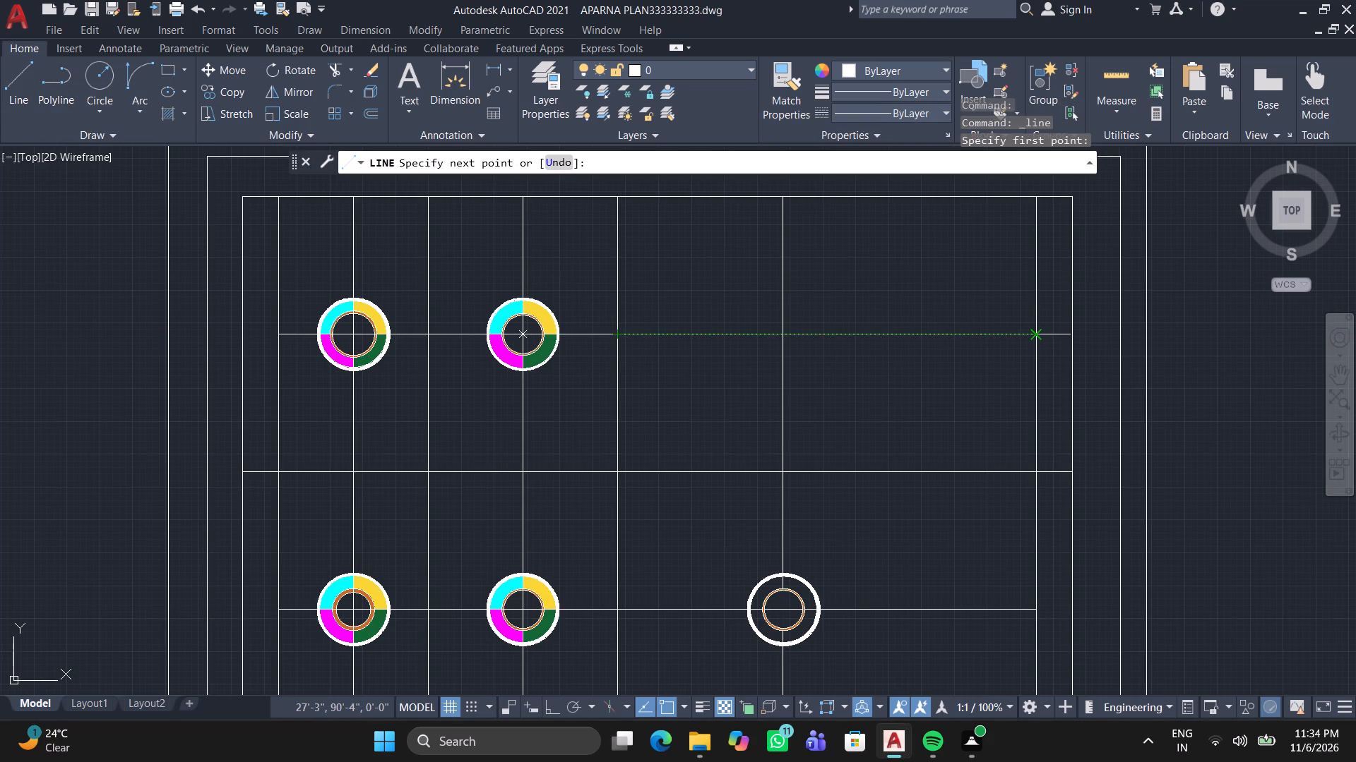
click(1033, 334)
right_click(1033, 334)
right_click(1033, 334)
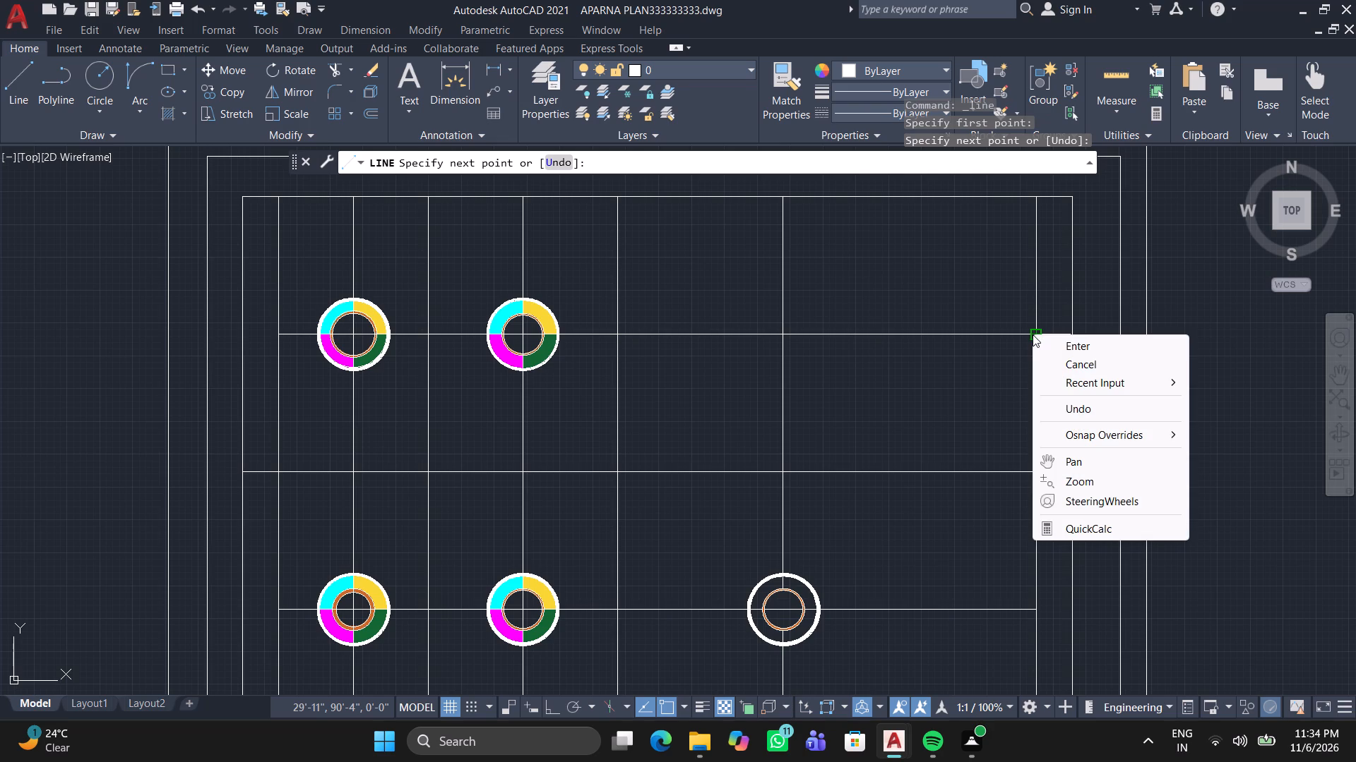
click(1046, 344)
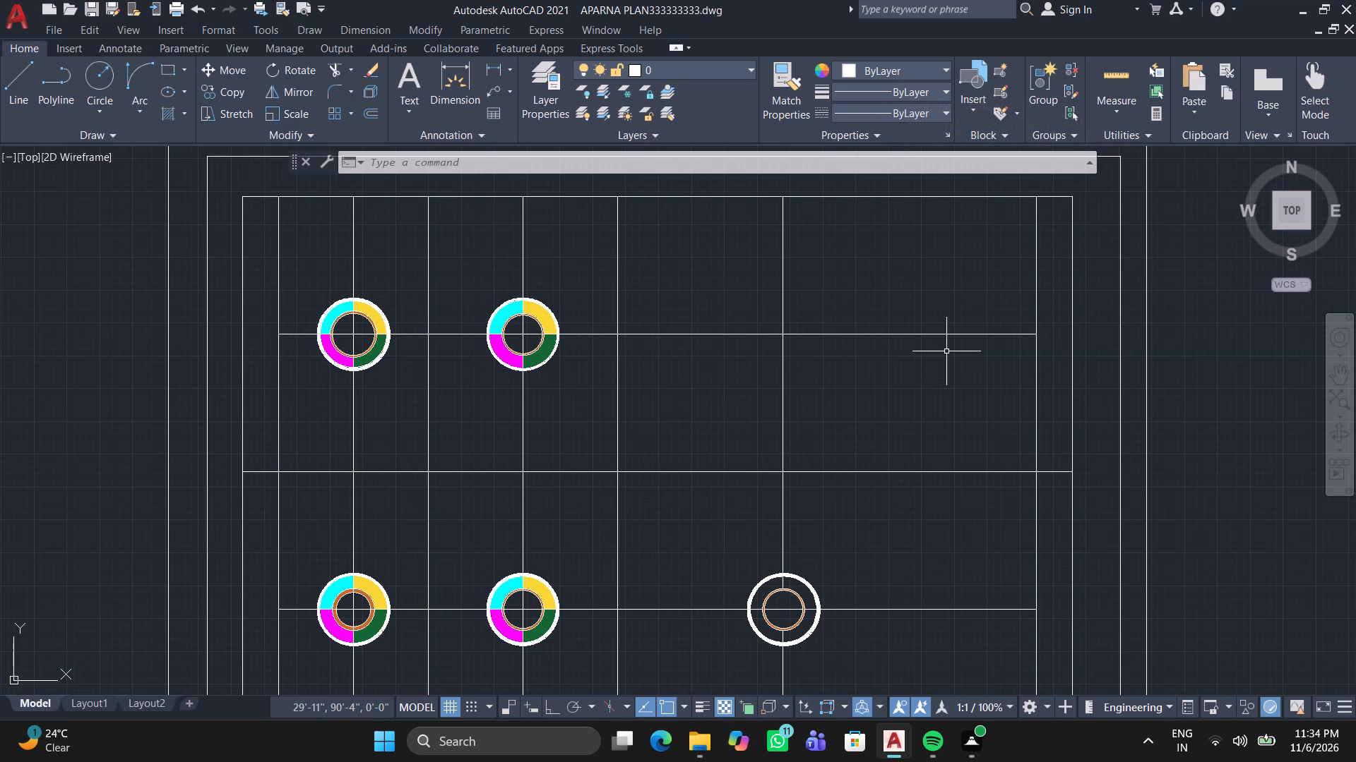
Copy the unfilled ring by its centre to the crossing of the centre lines in the upper wide half.
middle_drag(857, 417, 869, 297)
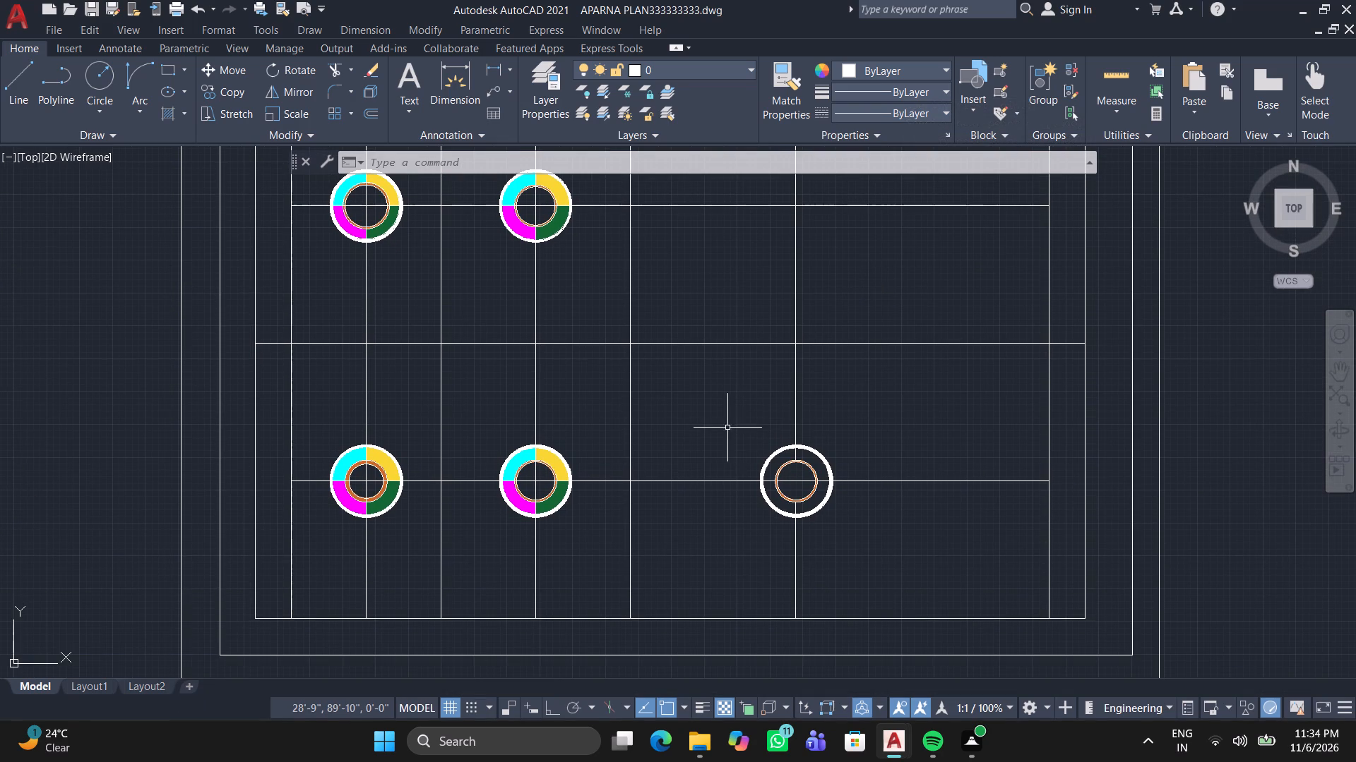
click(727, 428)
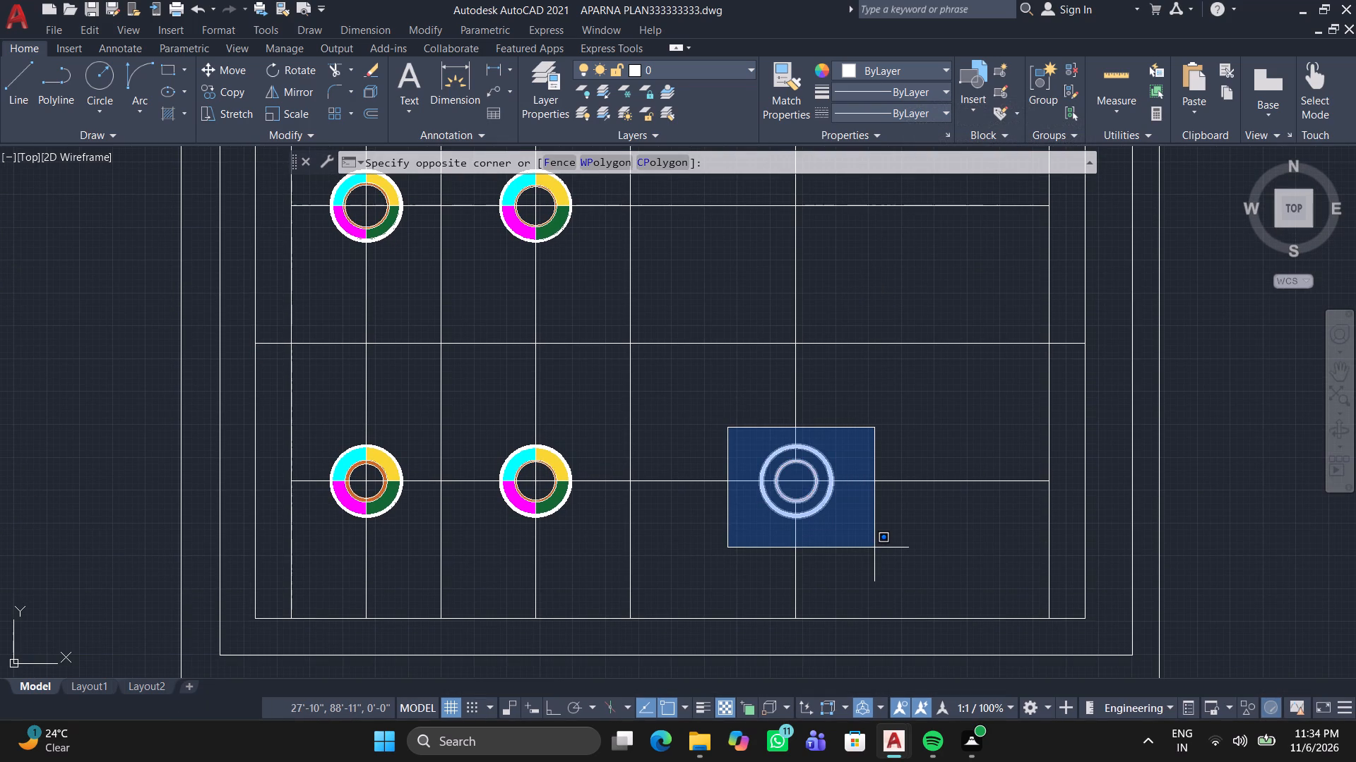
click(874, 548)
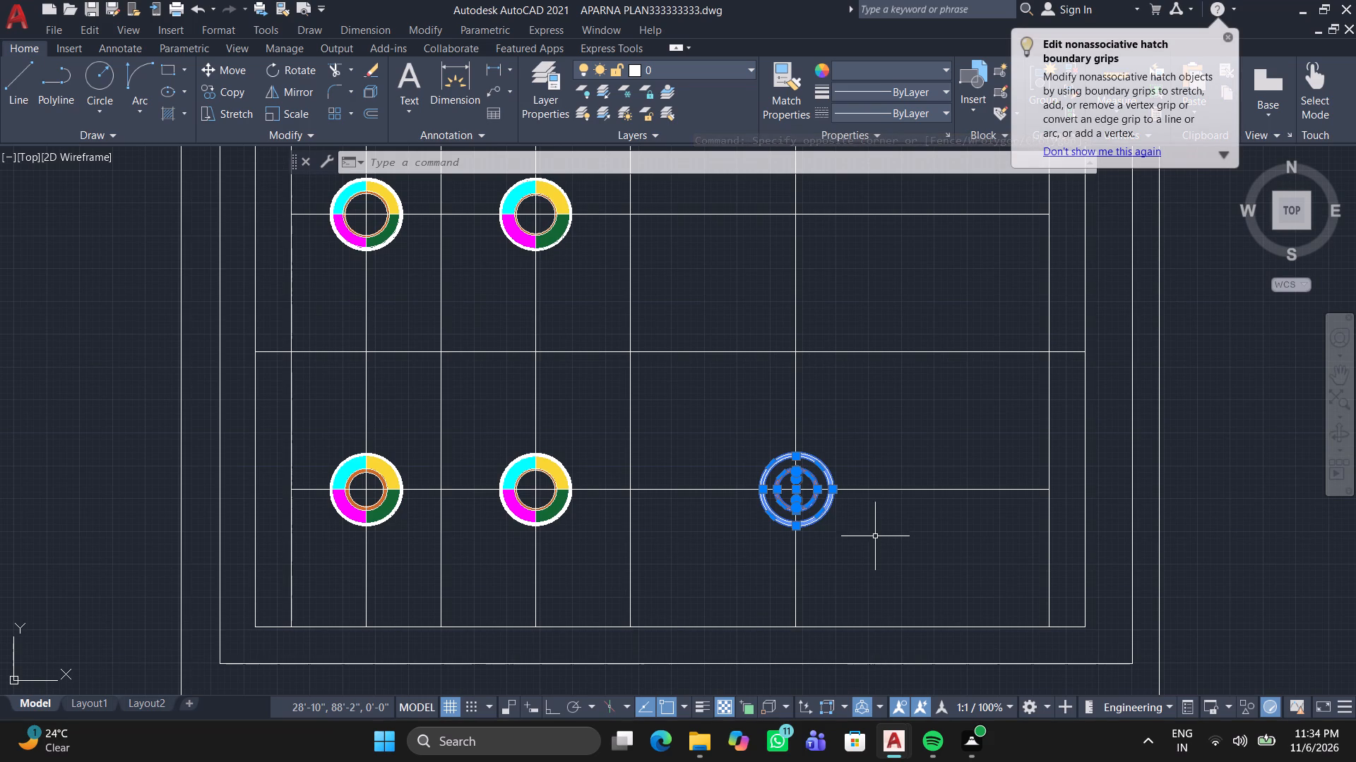
click(196, 85)
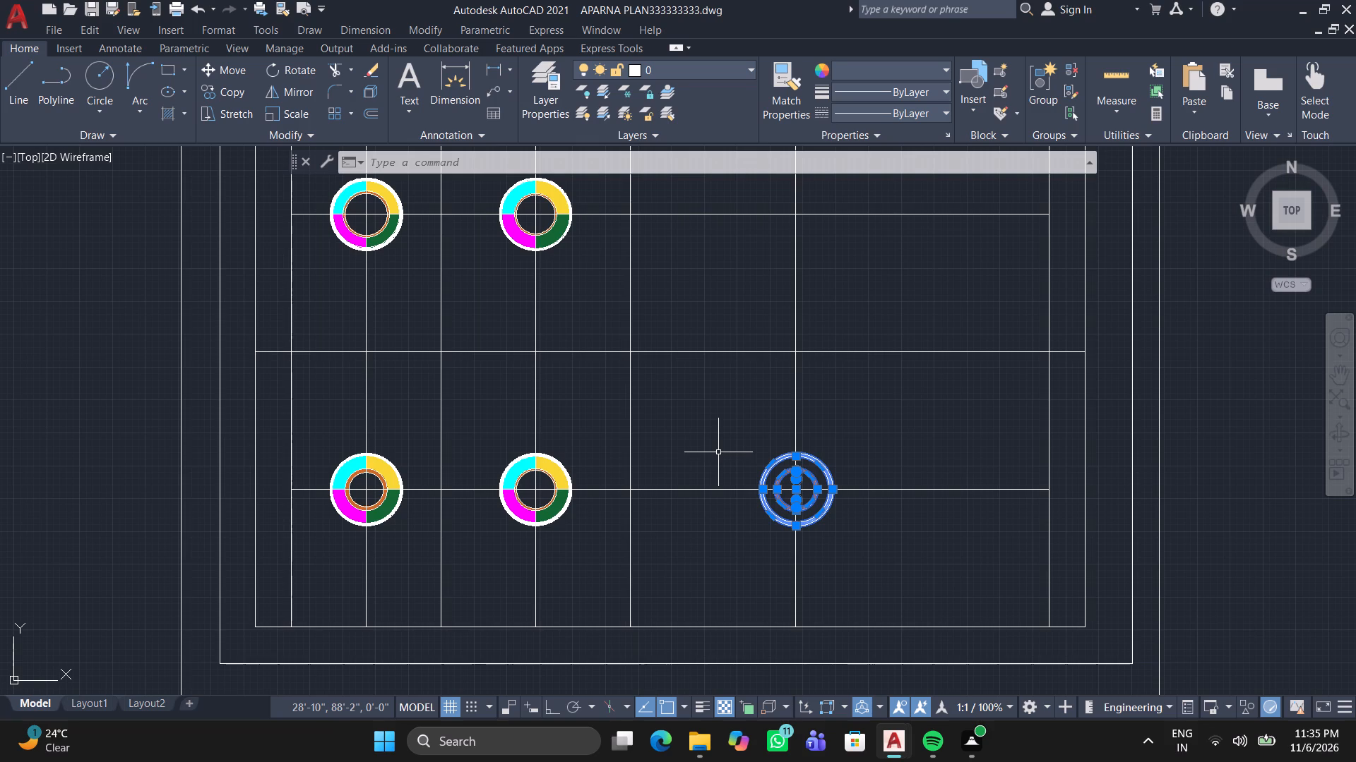
click(227, 87)
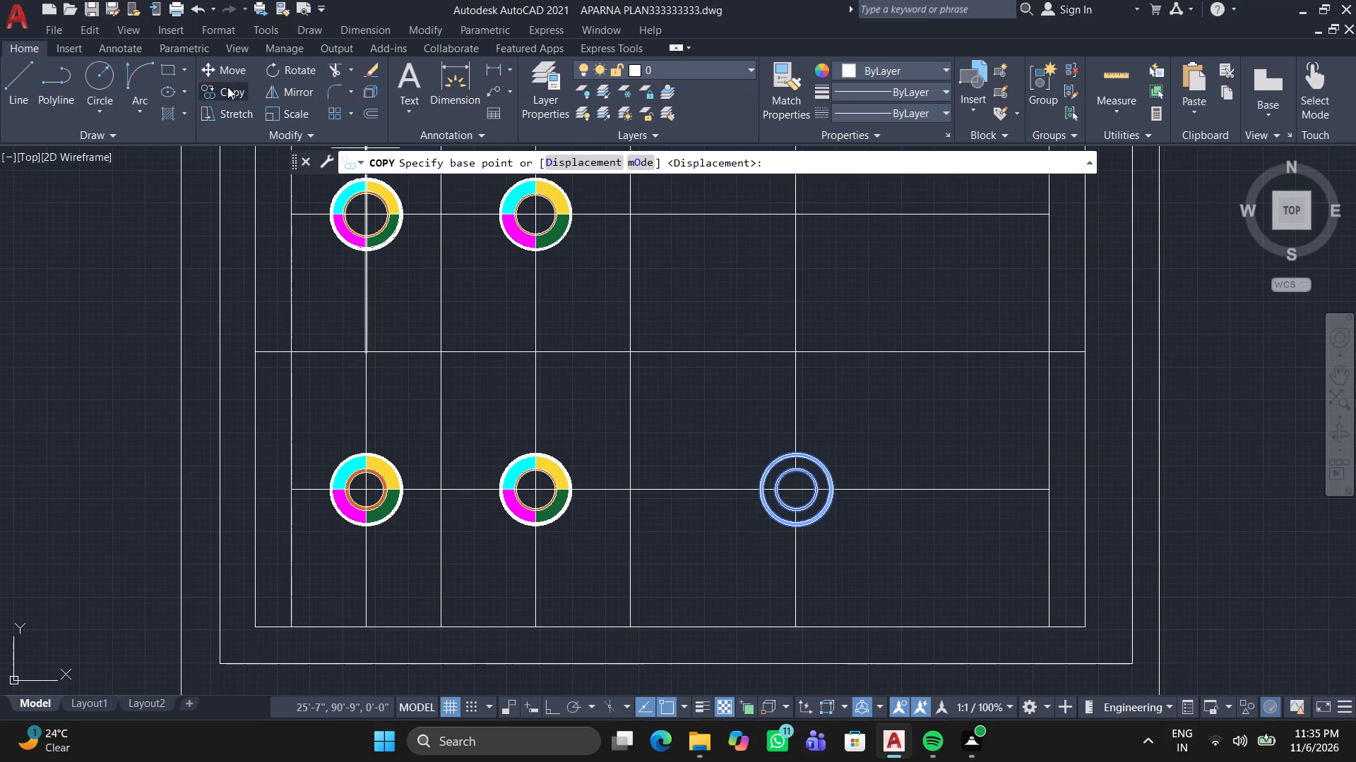
click(790, 492)
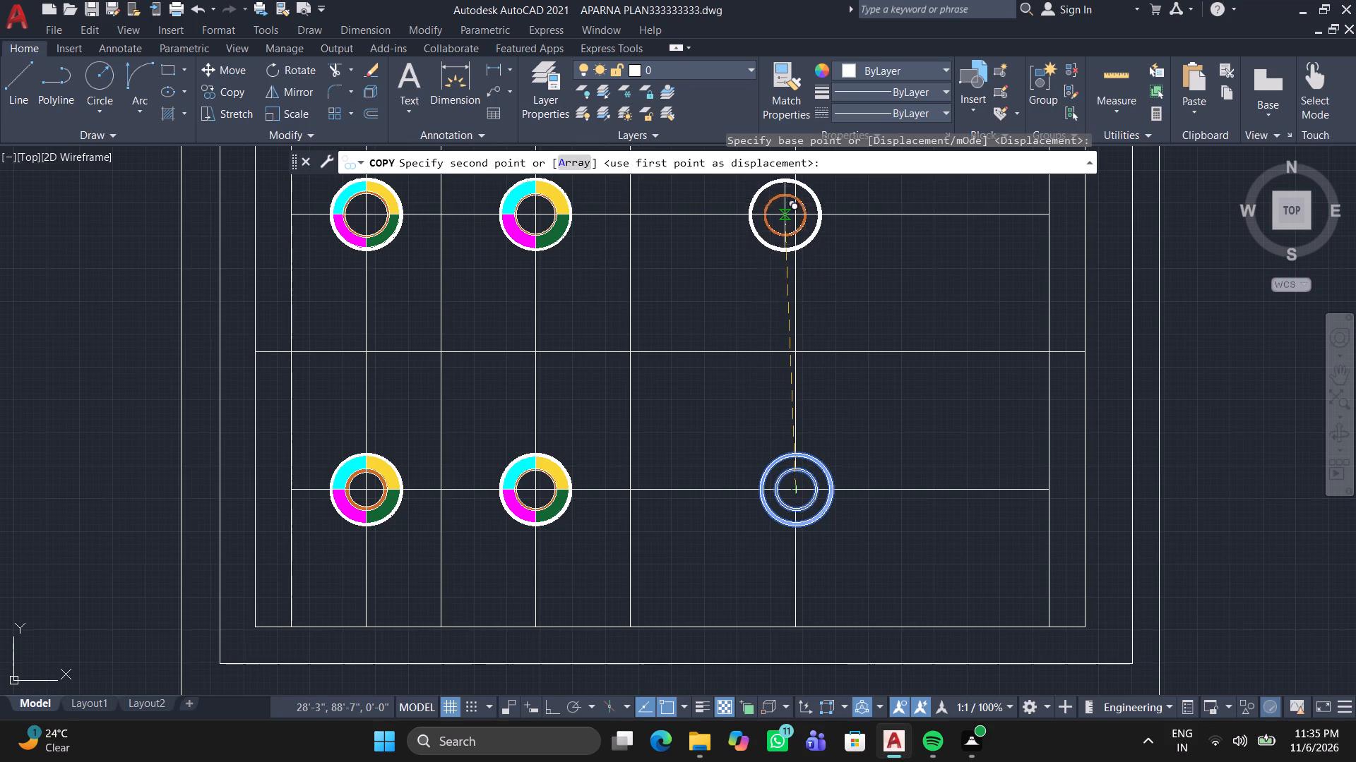
middle_drag(785, 214, 763, 389)
click(773, 387)
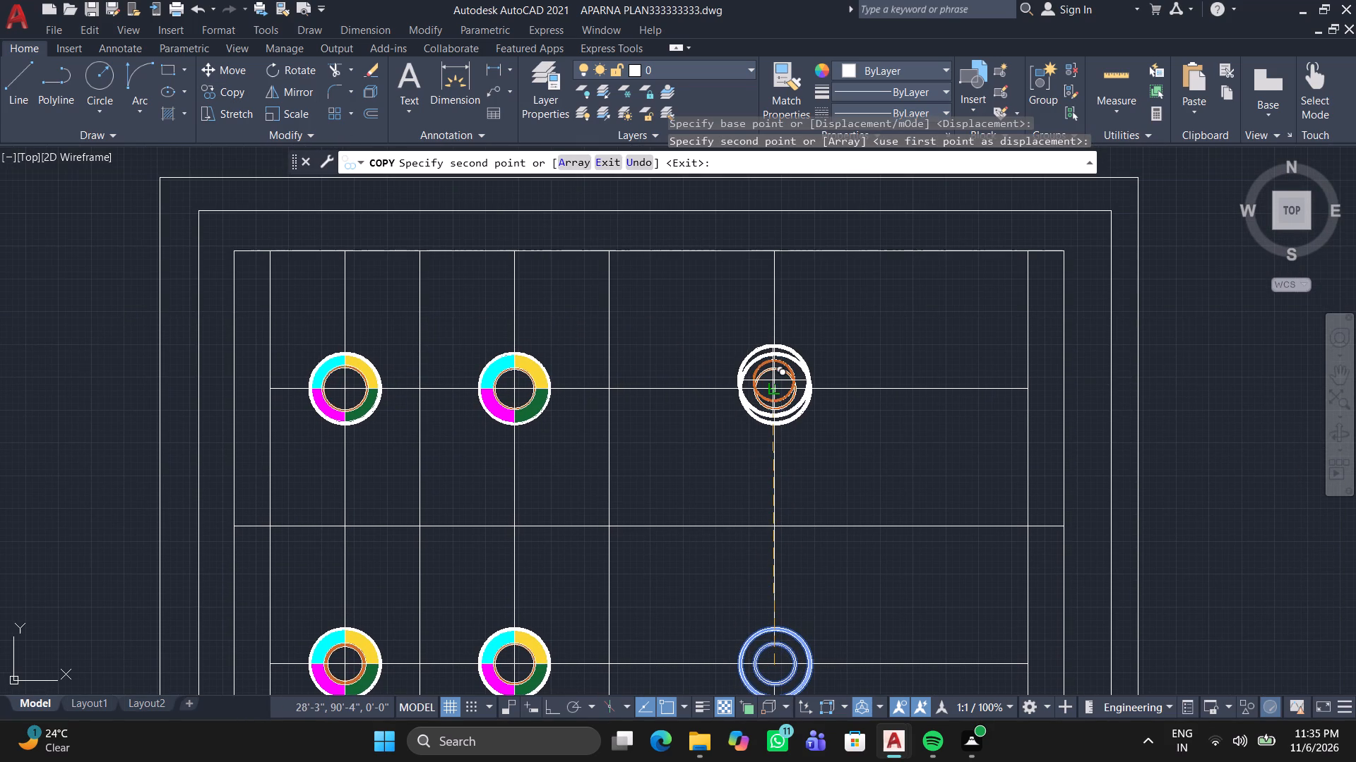
right_click(773, 380)
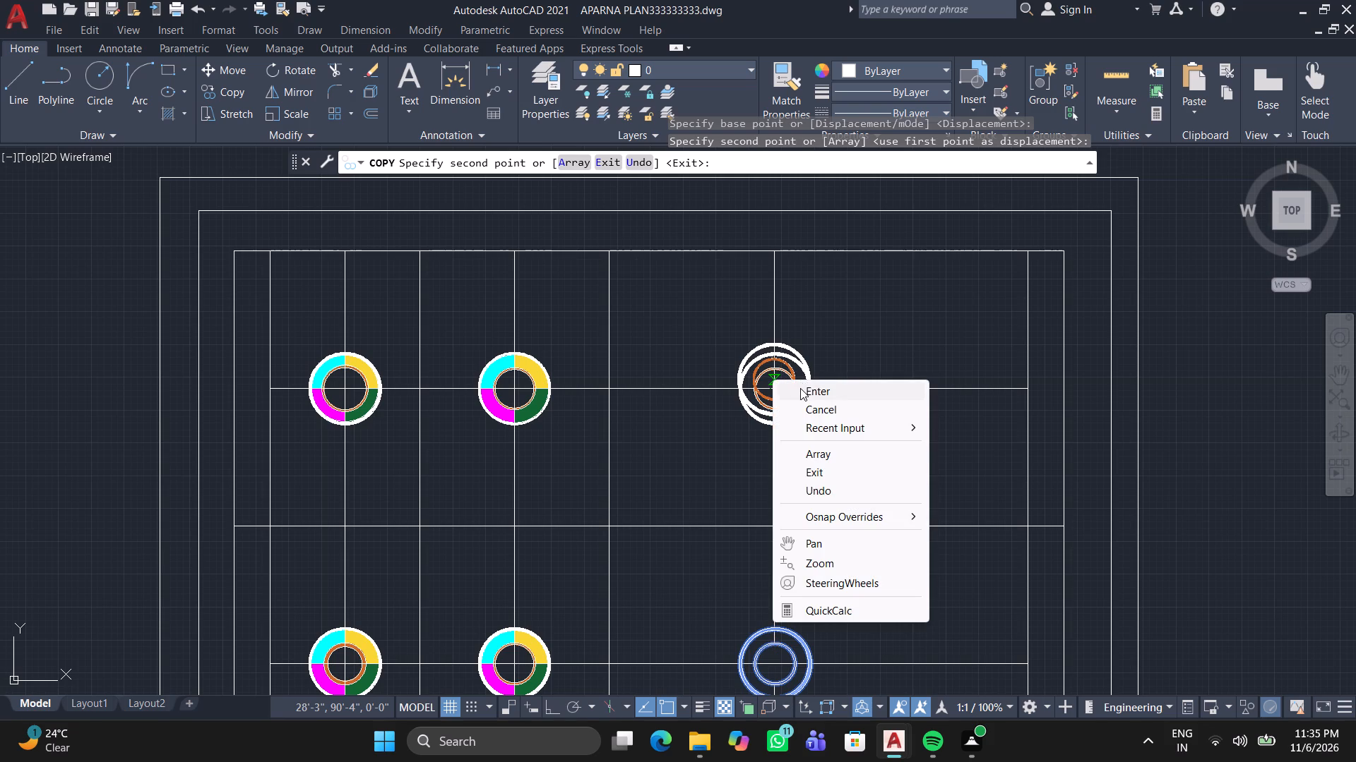
click(800, 388)
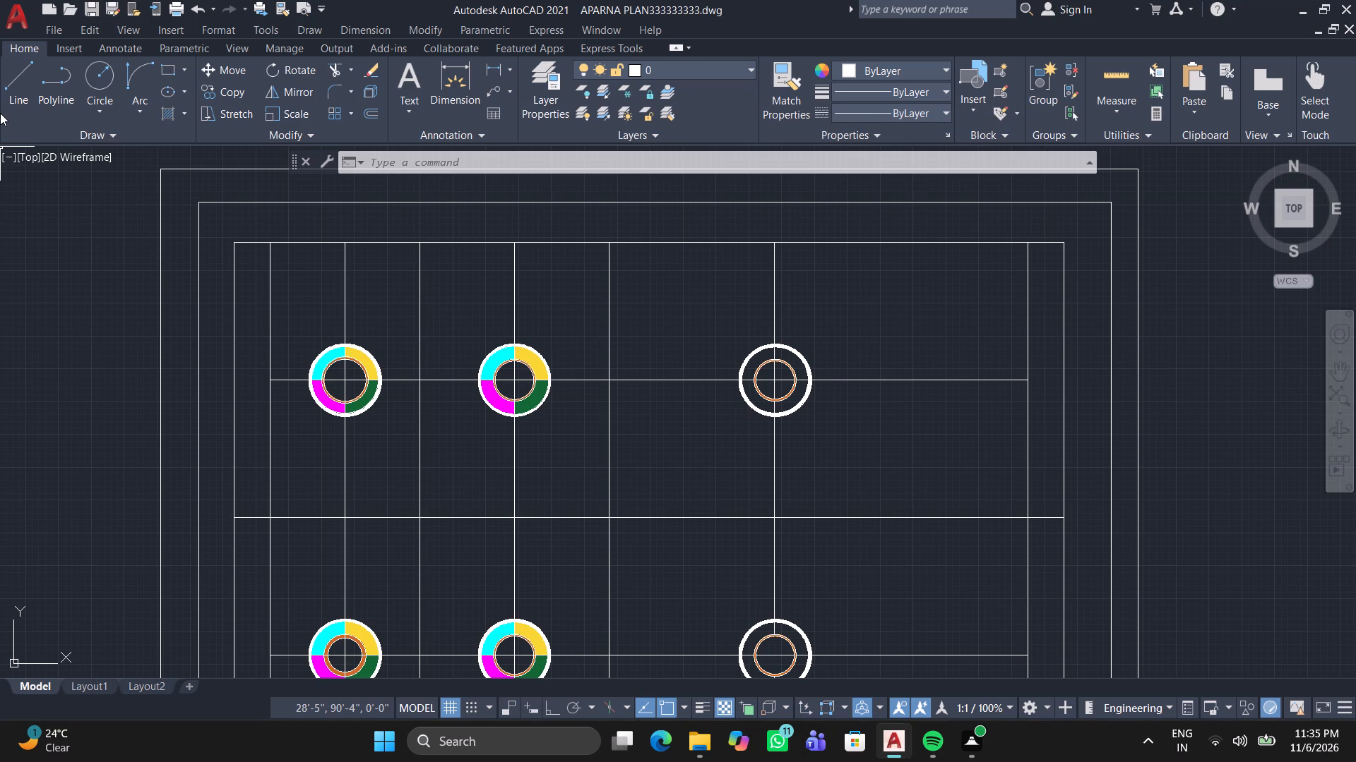
Draw a full-height vertical line from the innermost frame's bottom edge to its top edge, to the right of the unfilled rings.
click(13, 74)
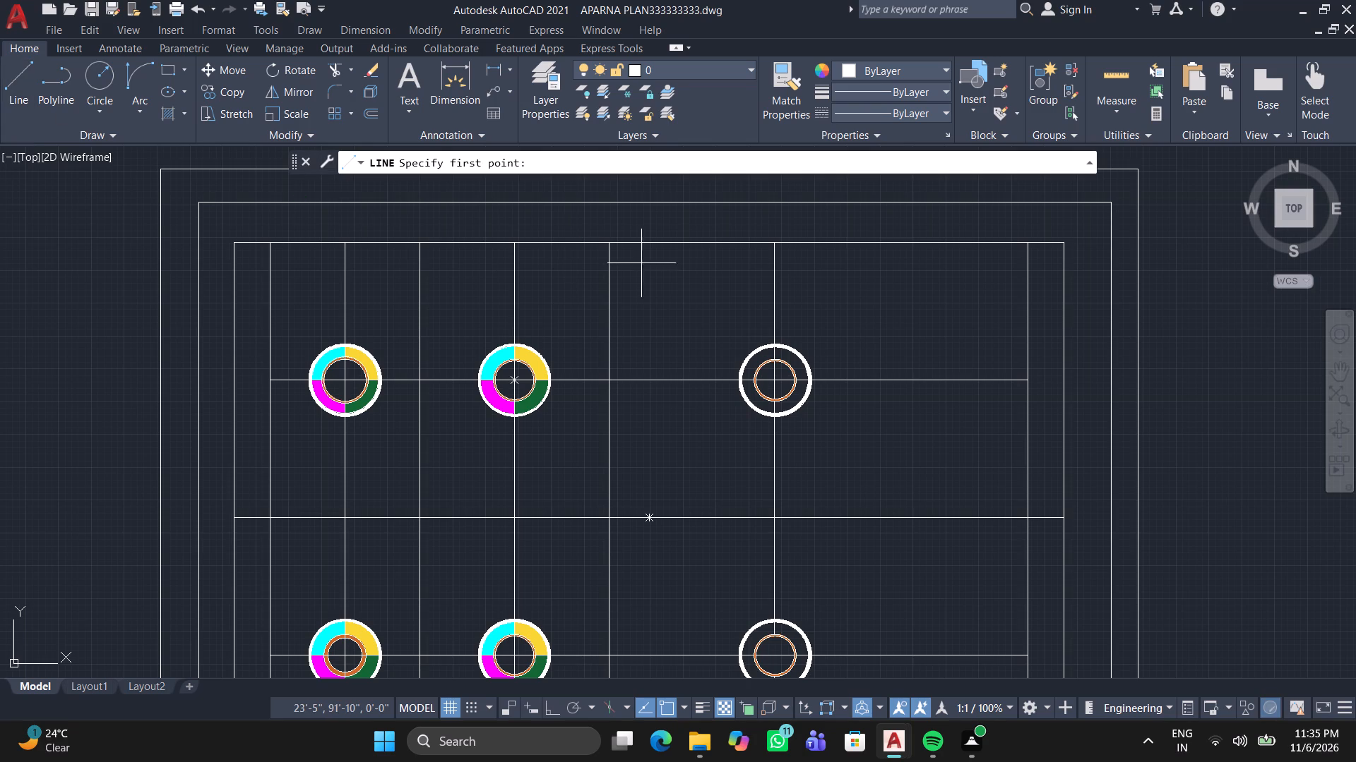
middle_drag(762, 268, 742, 169)
scroll(835, 411, down, 2)
scroll(864, 517, up, 1)
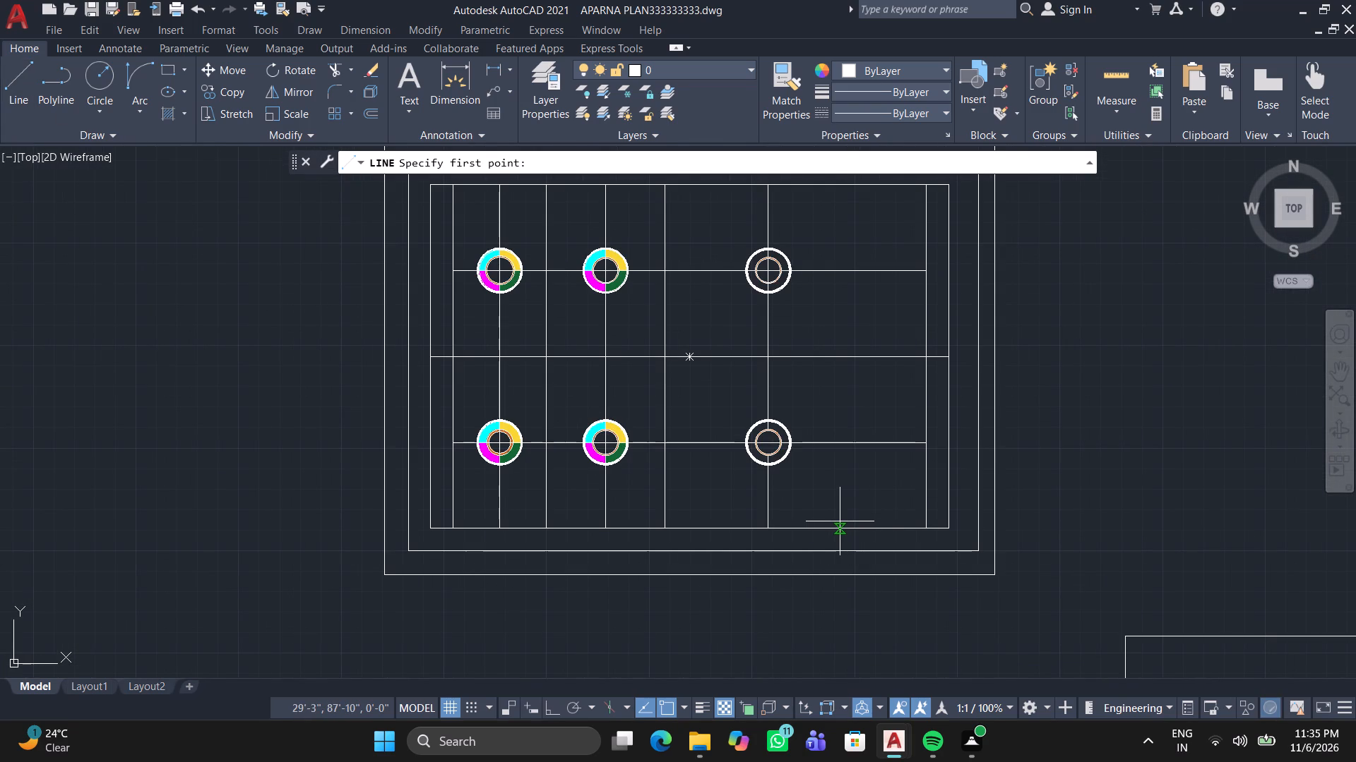
click(840, 521)
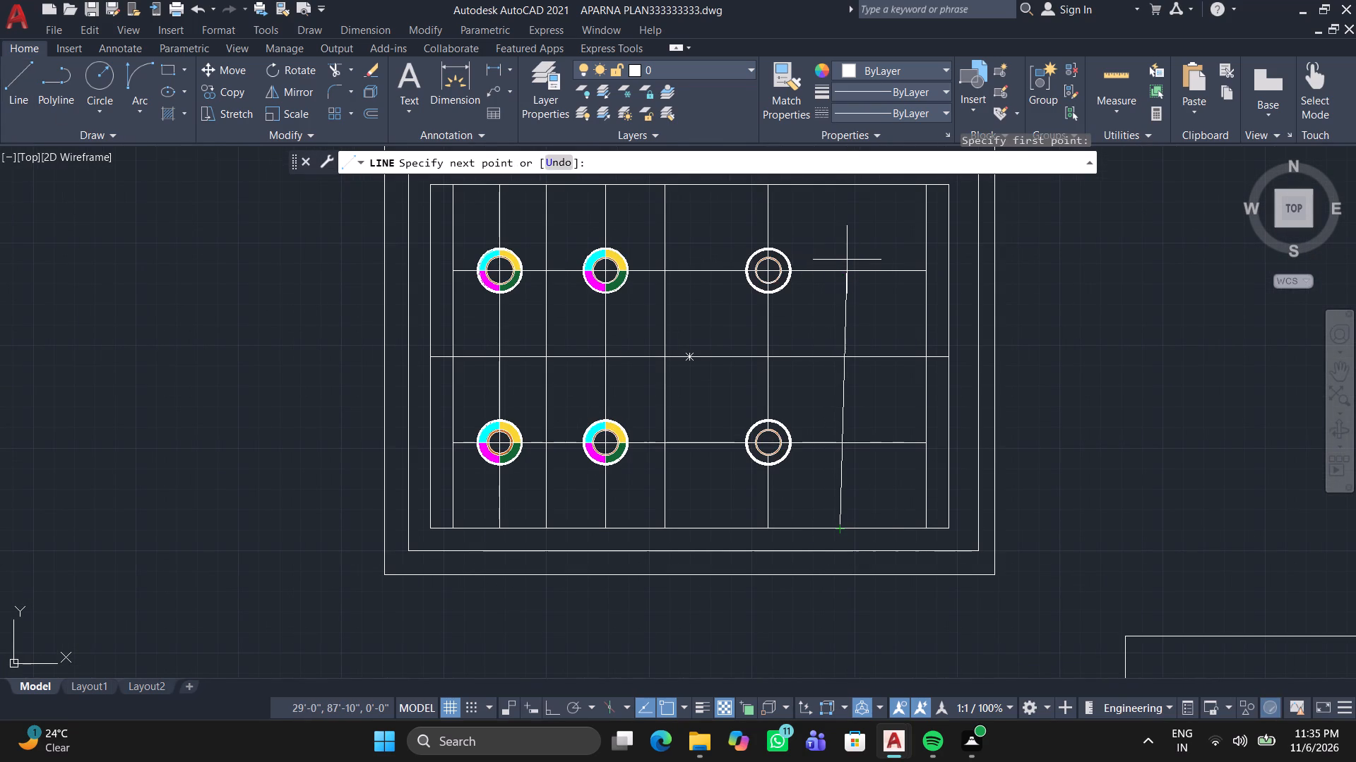
middle_drag(847, 260, 850, 334)
scroll(858, 290, up, 1)
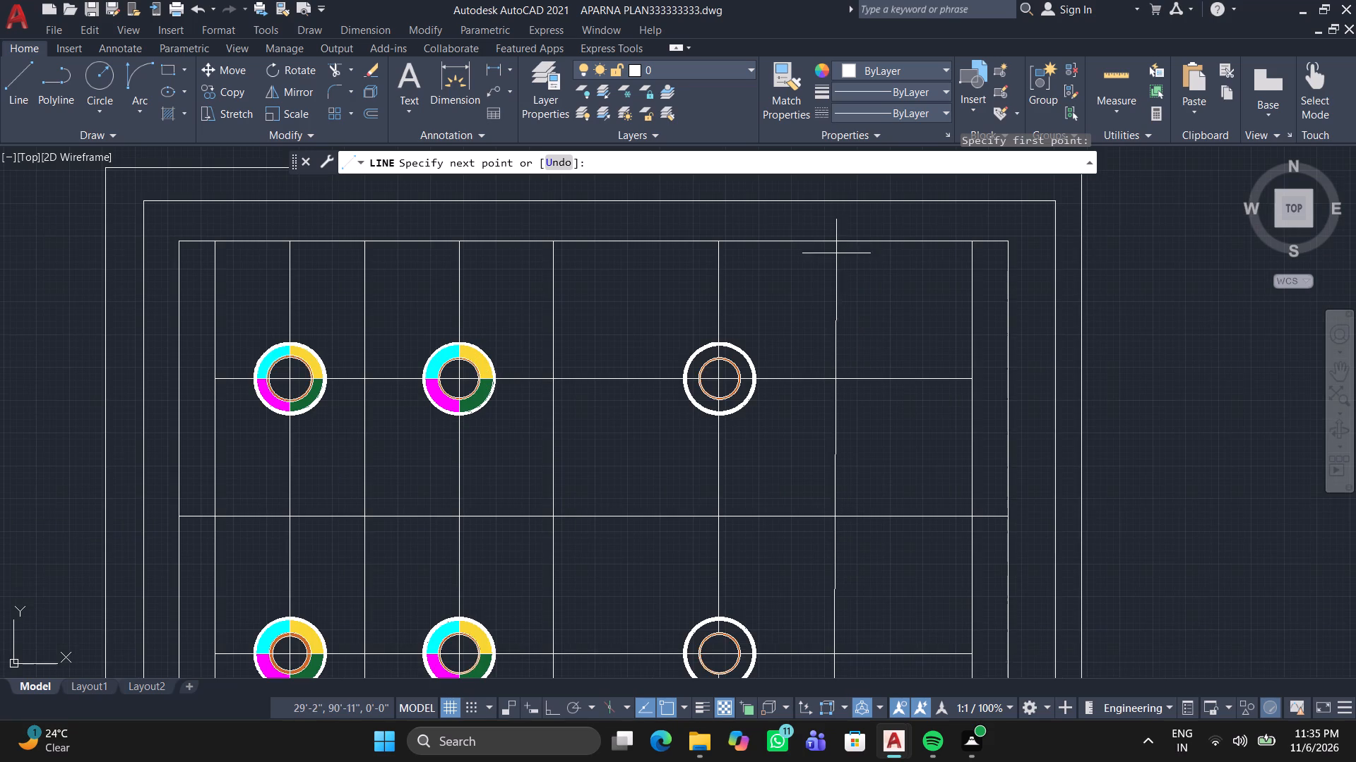
click(835, 239)
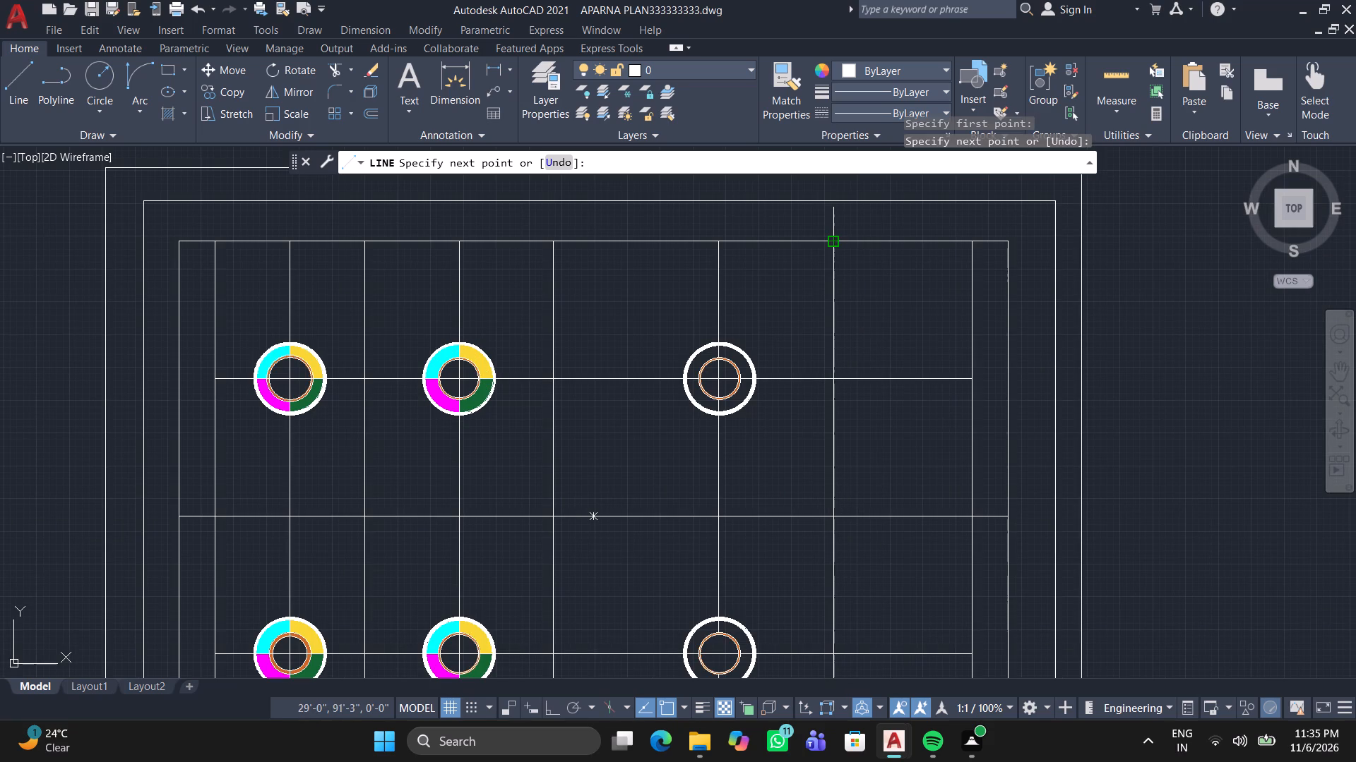
right_click(835, 239)
click(860, 255)
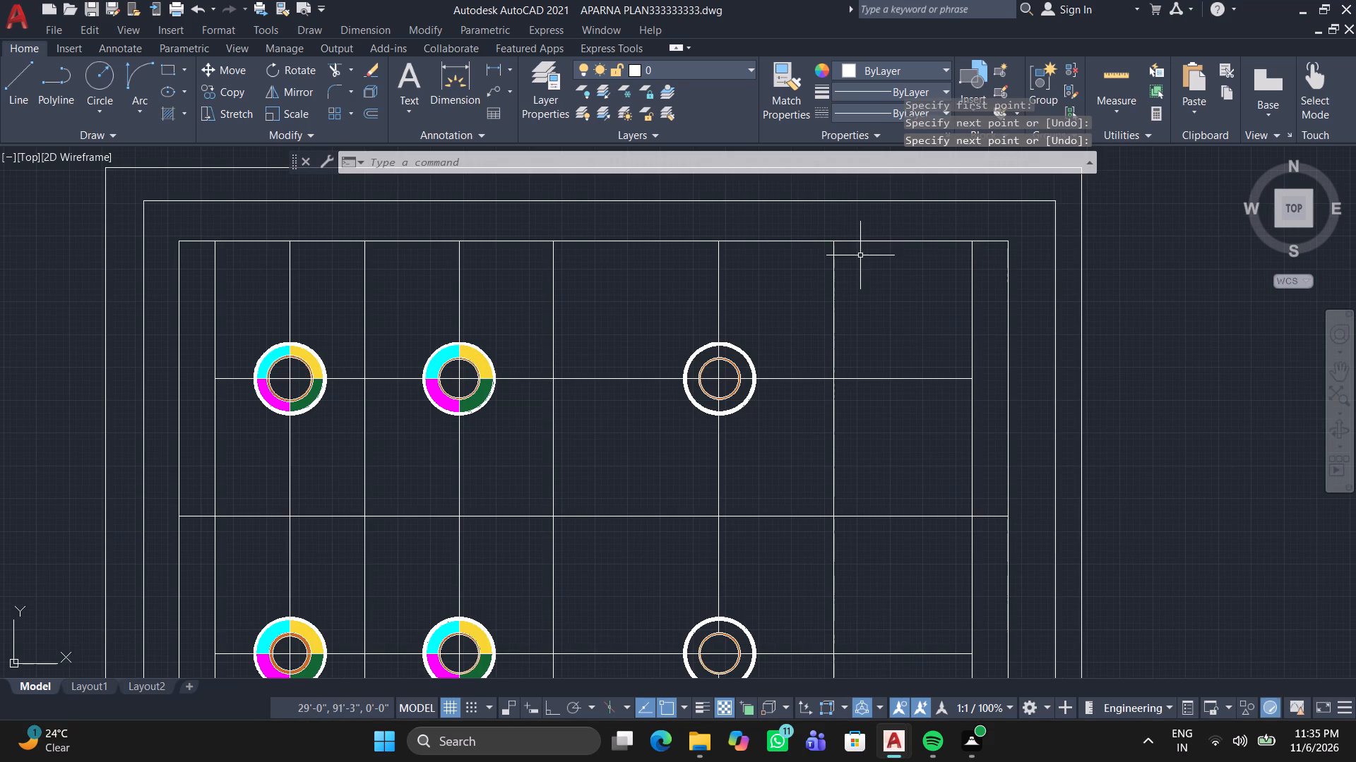
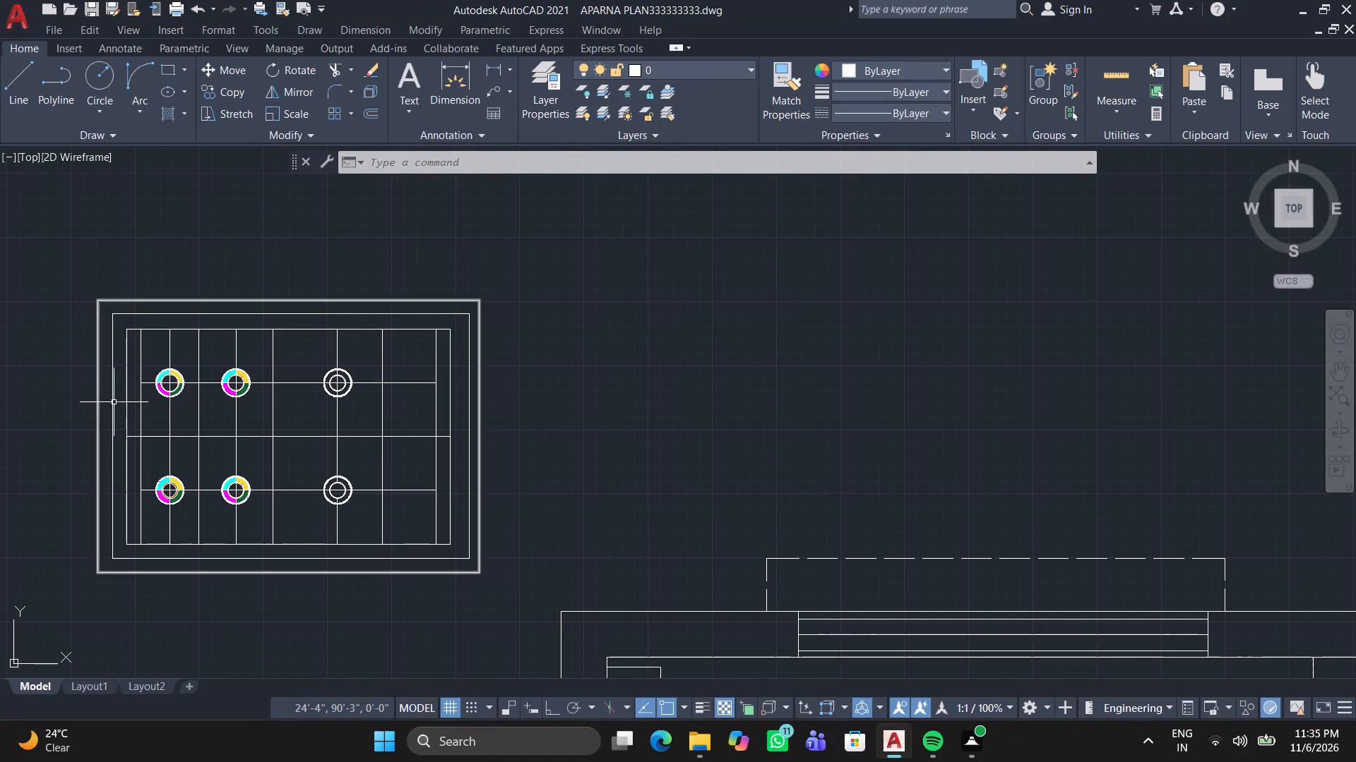
Erase the entire loose gridded ring drawing, including its nested frames, rings and centre lines.
click(64, 271)
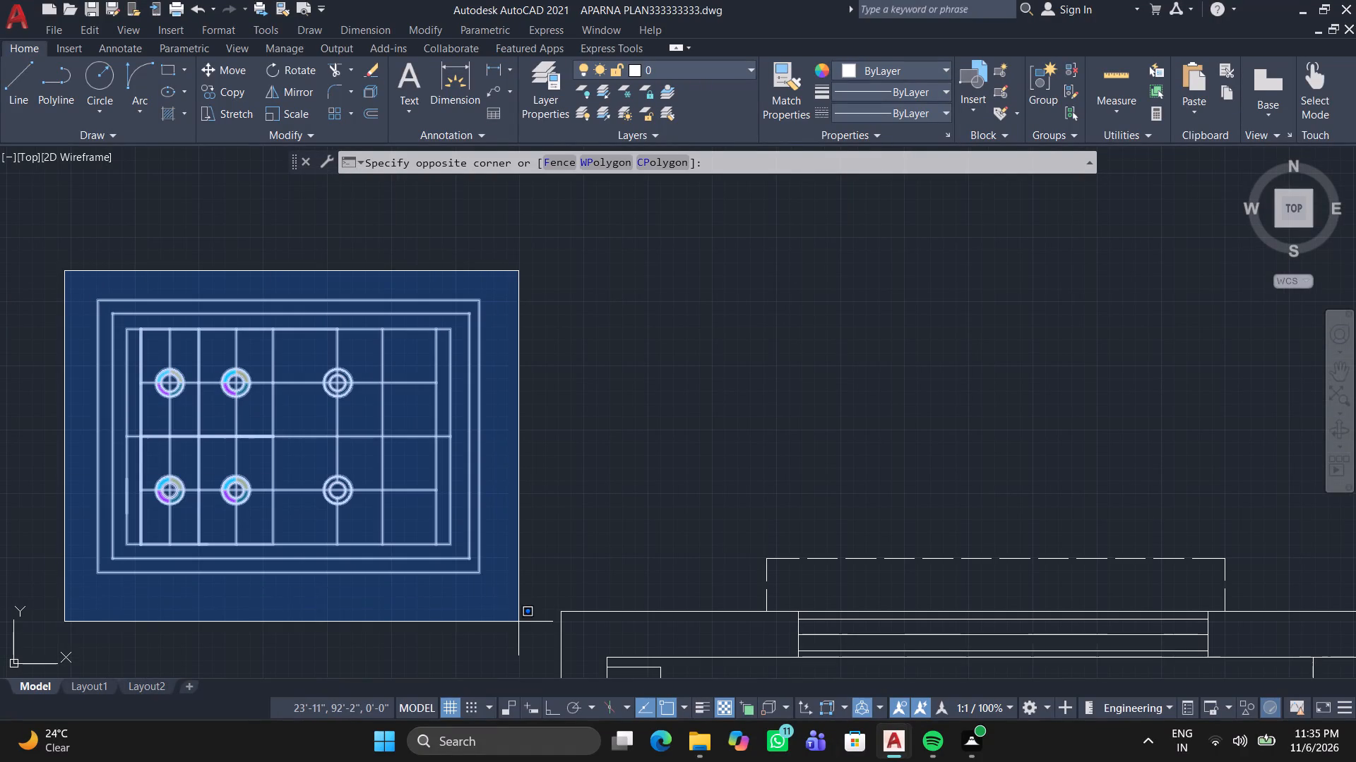
click(499, 591)
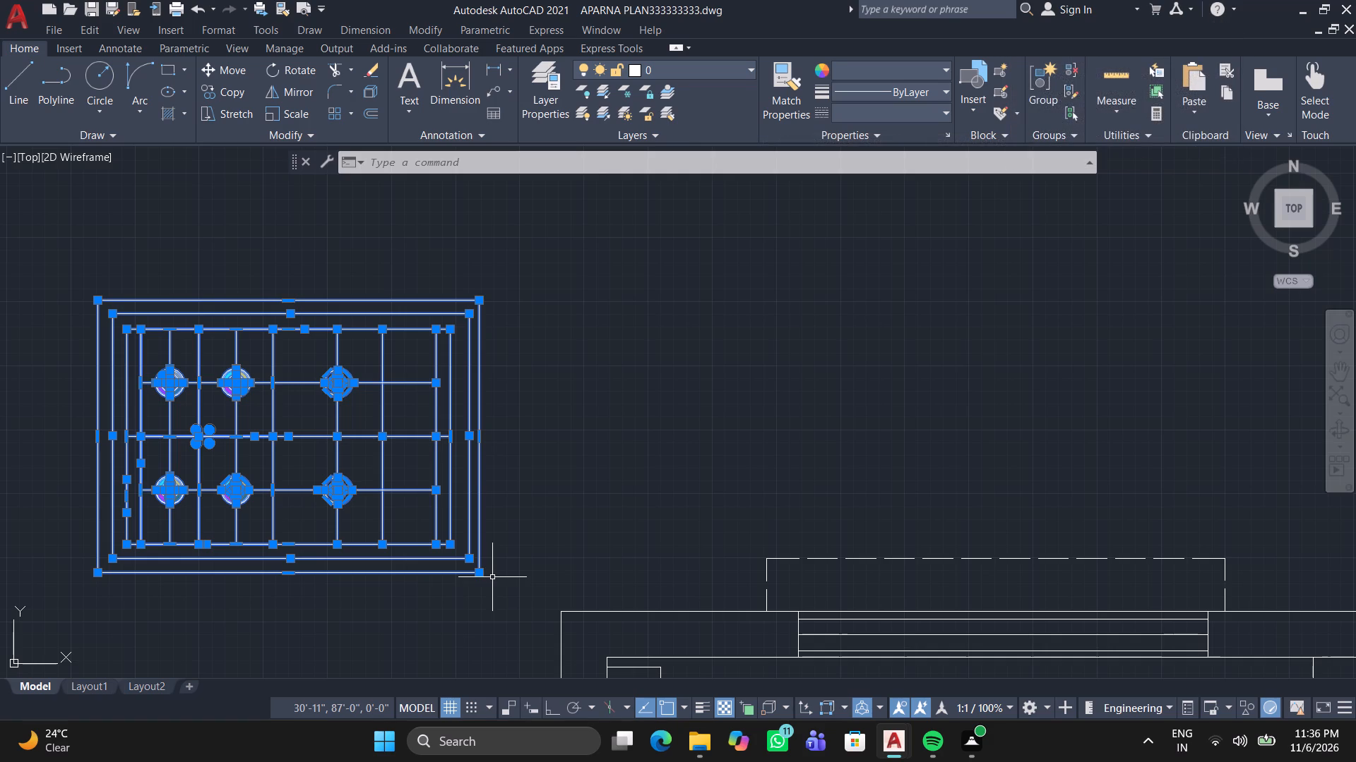
key(Delete)
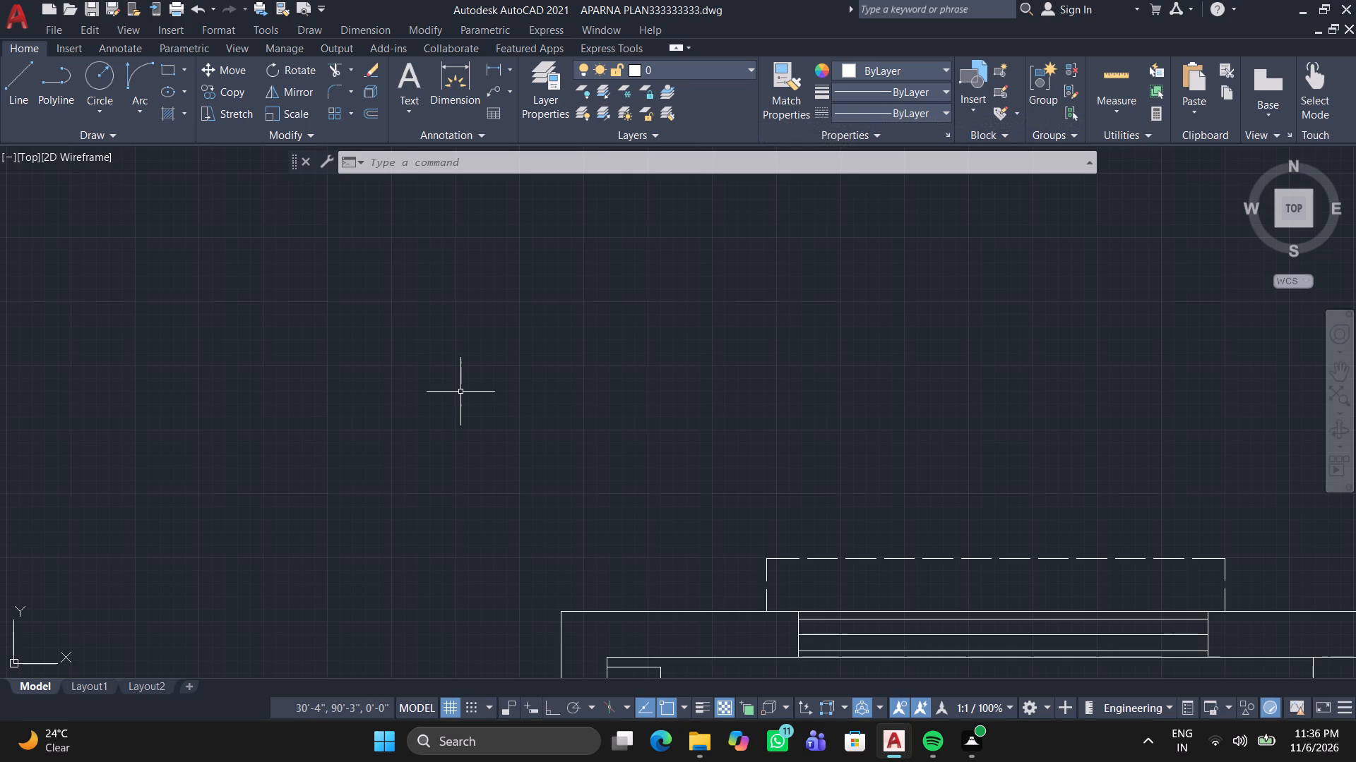
Erase the loose six-chair dining table lying outside the apartment plan.
scroll(458, 499, down, 3)
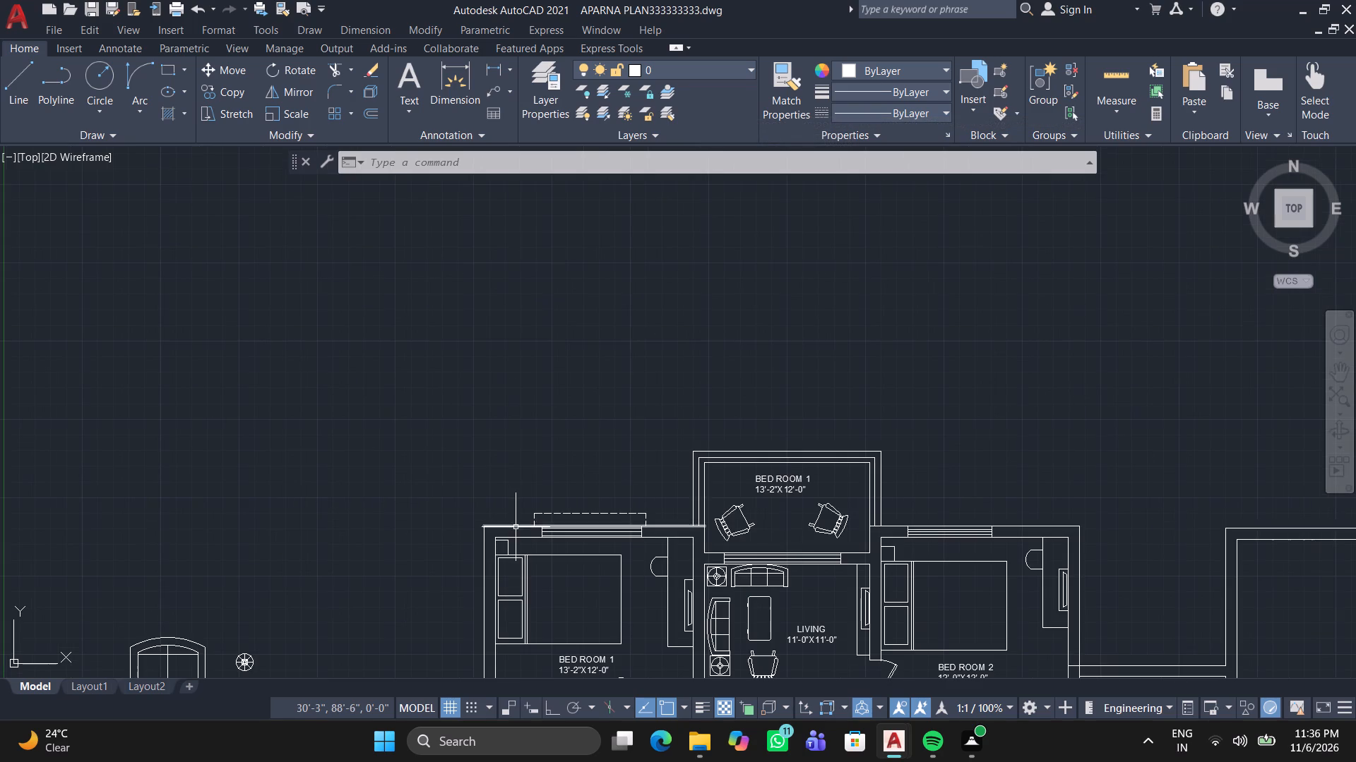
middle_drag(516, 527, 407, 279)
middle_drag(413, 497, 1027, 389)
middle_click(1027, 389)
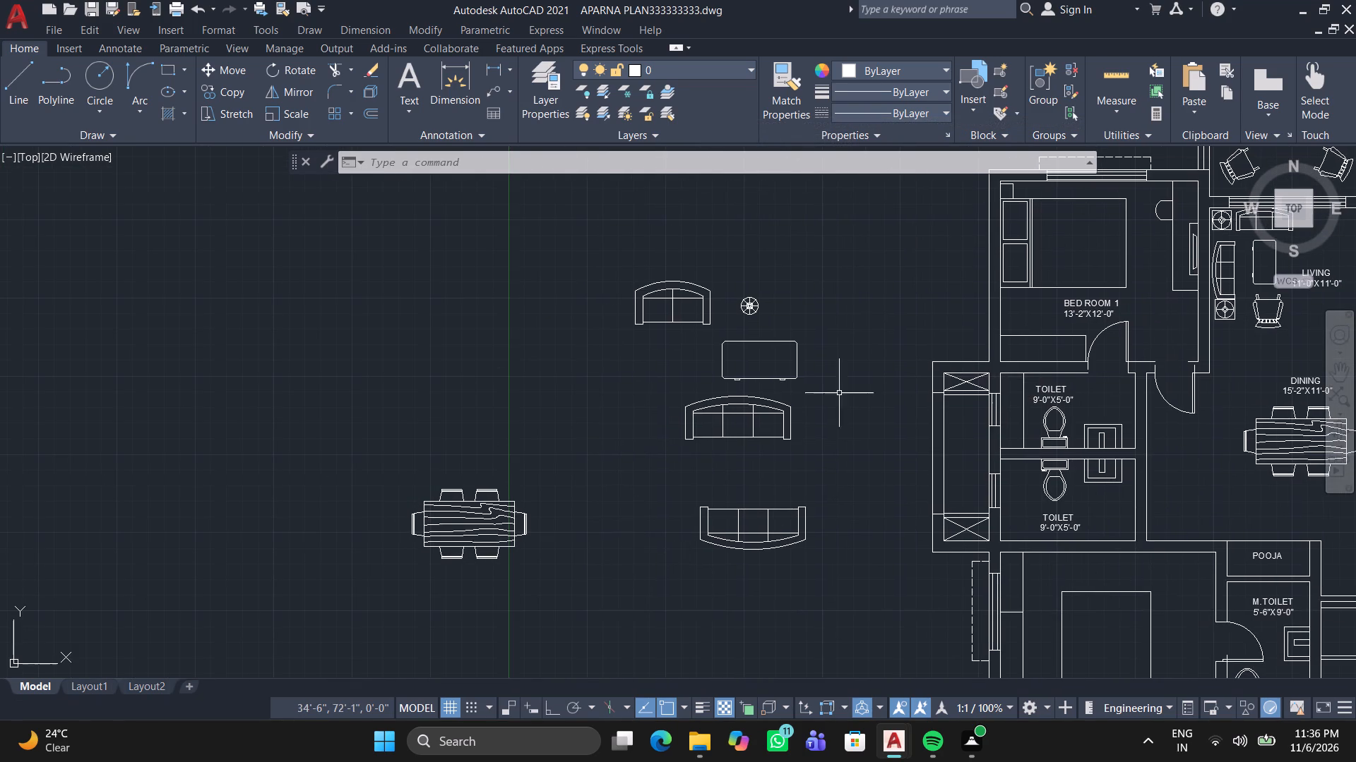
drag(342, 471, 366, 496)
click(634, 599)
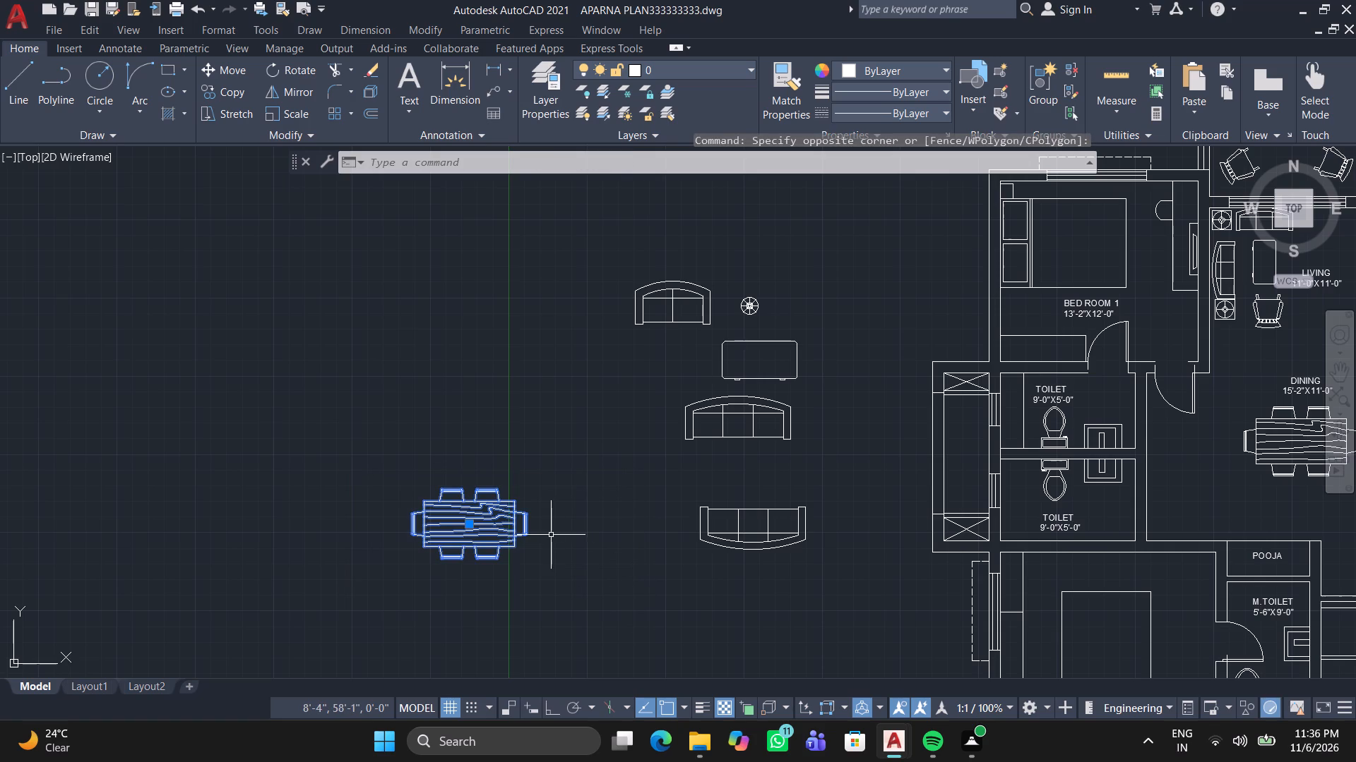
right_click(551, 535)
right_click(551, 535)
click(629, 210)
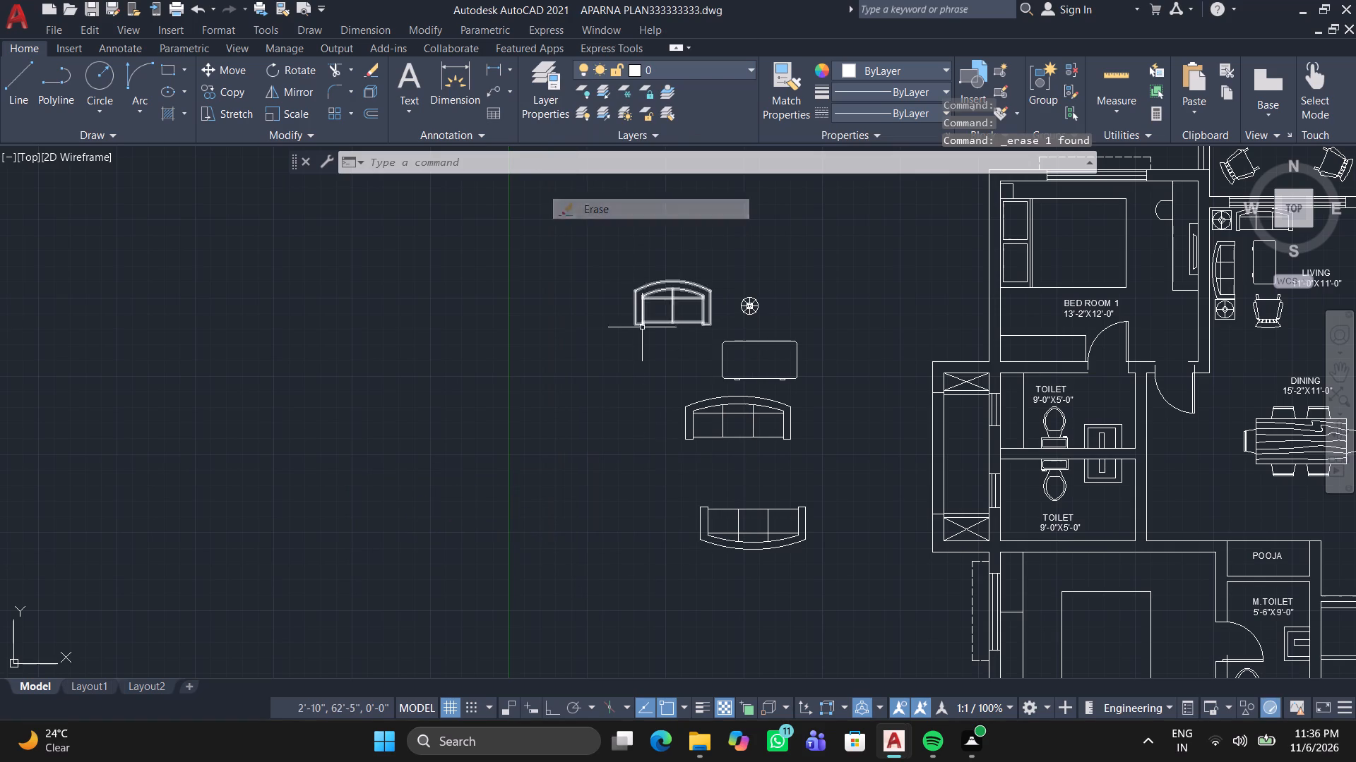
Erase the loose three-seat sofa just below the rectangular table outside the plan.
scroll(694, 412, up, 1)
drag(648, 375, 655, 388)
click(899, 479)
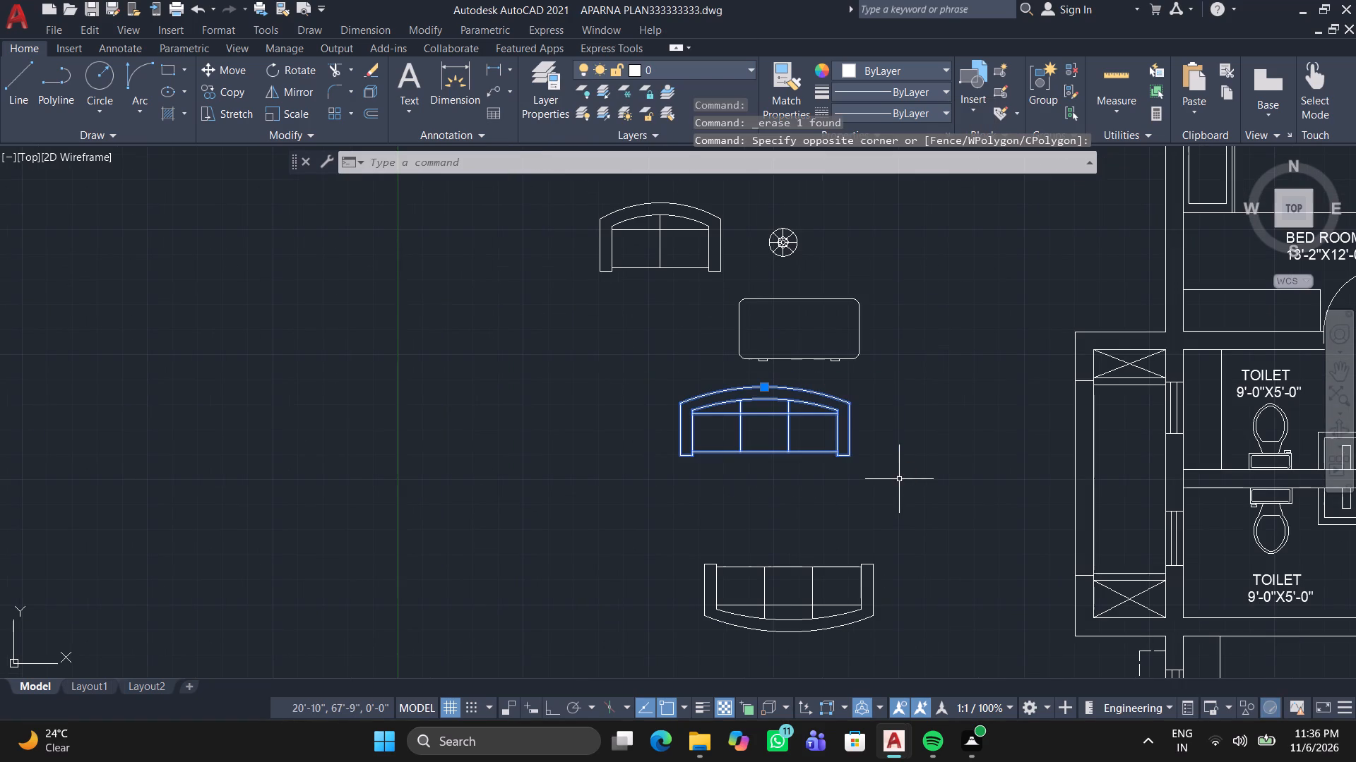
right_click(899, 479)
click(936, 397)
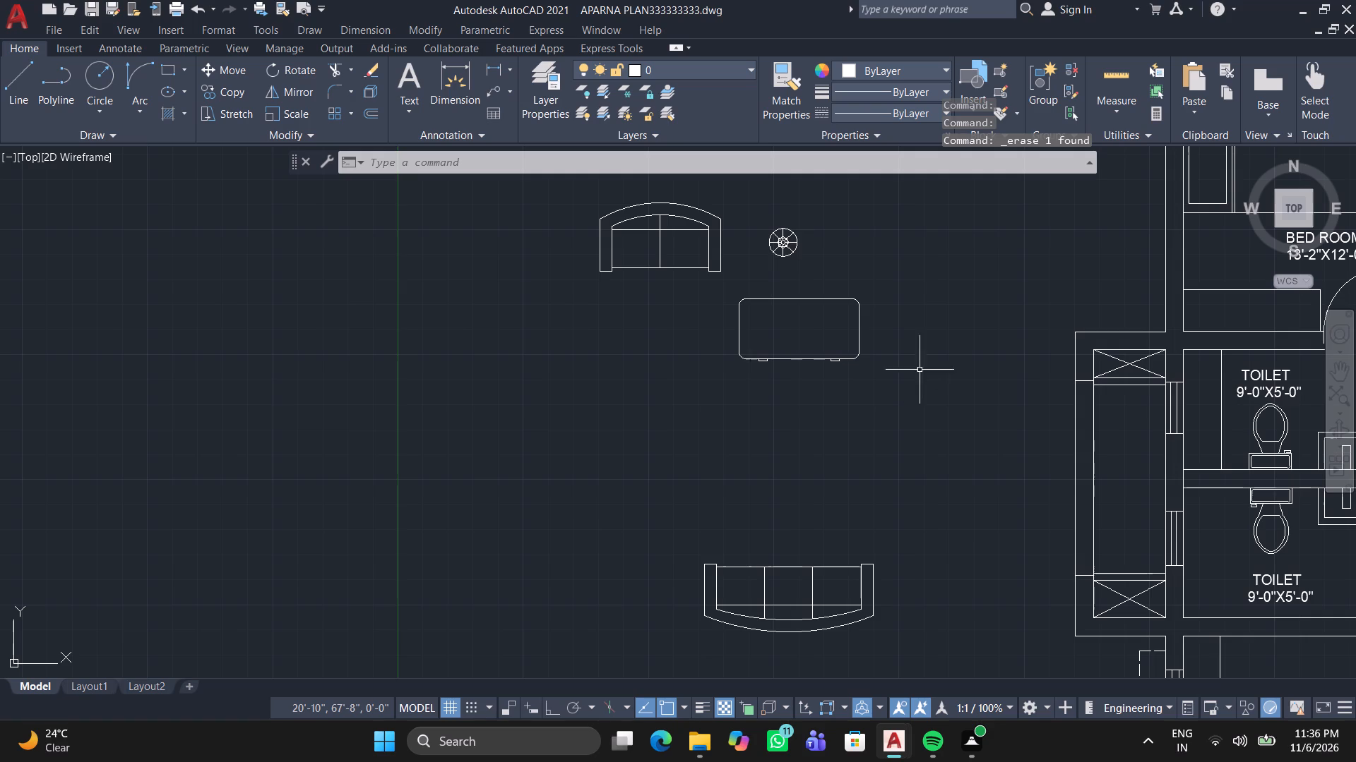
Erase the loose two-seat sofa, the round table symbol and the rectangular table together.
middle_drag(619, 354, 596, 439)
scroll(593, 435, up, 1)
click(554, 188)
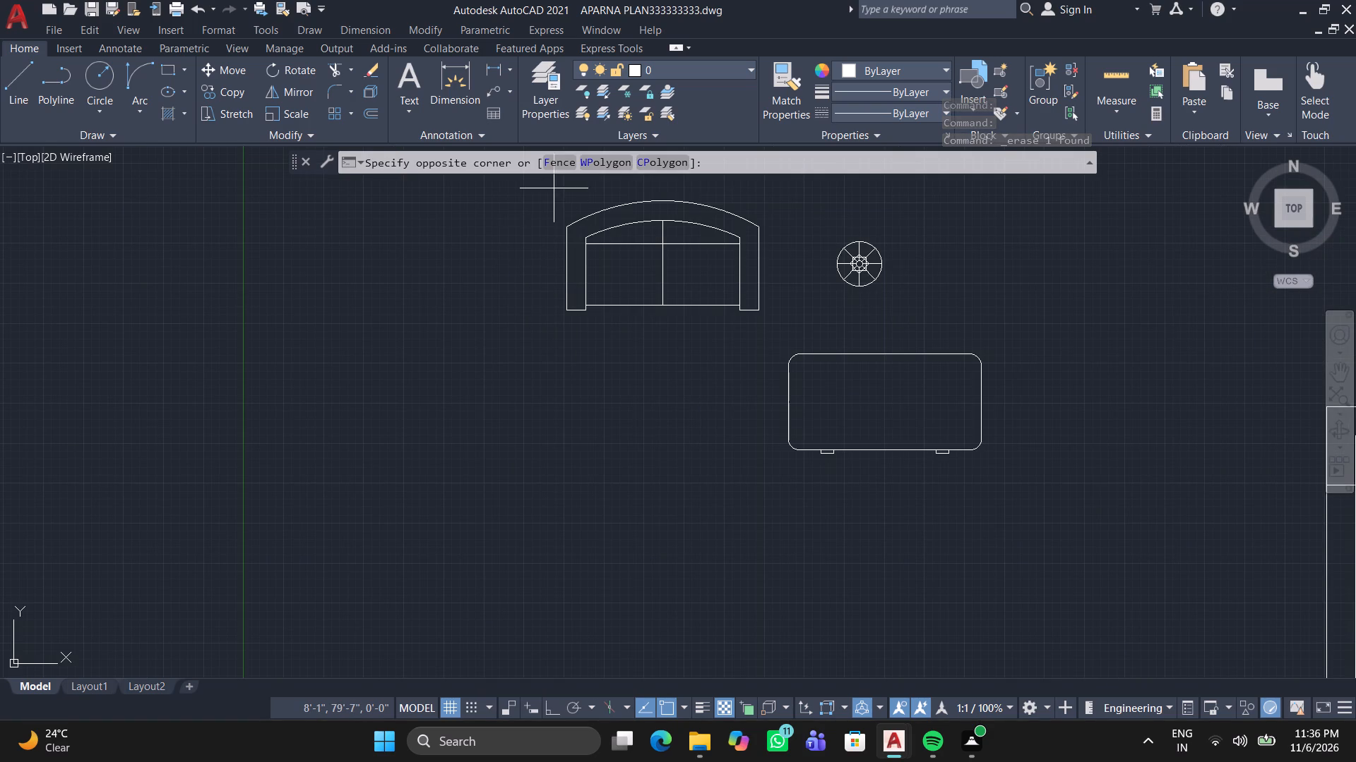
click(1173, 521)
right_click(1191, 508)
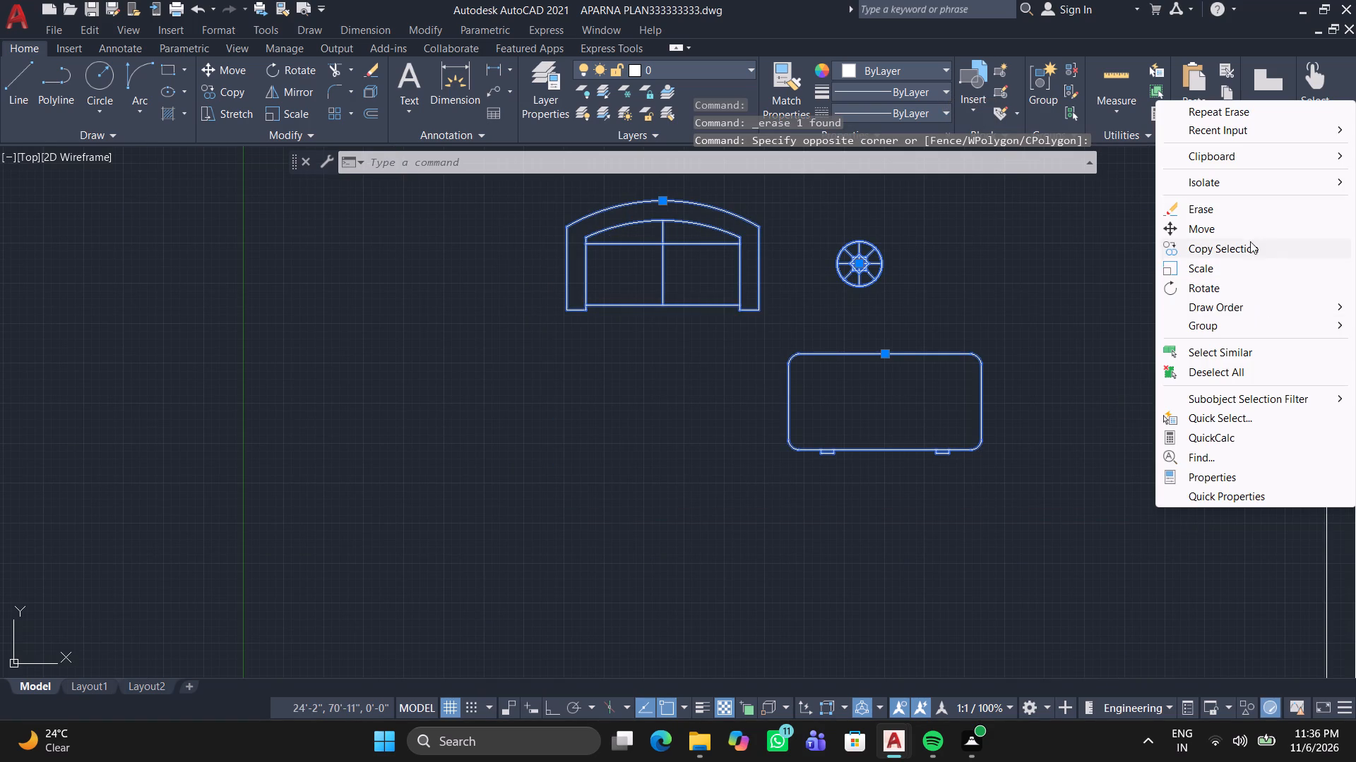
click(1245, 207)
Erase the last loose three-seat sofa outside the plan near the toilets.
scroll(953, 385, down, 2)
middle_drag(933, 470, 825, 362)
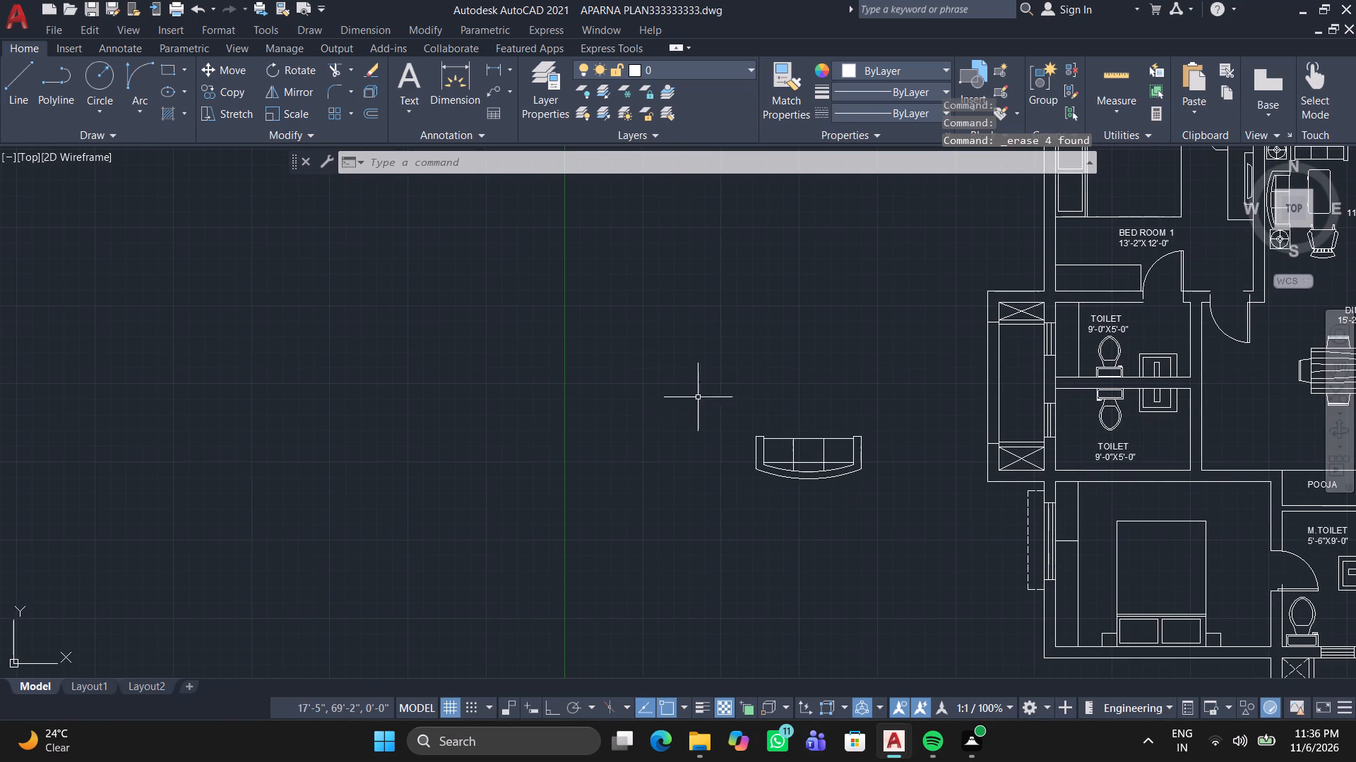
click(719, 413)
click(896, 509)
right_click(904, 502)
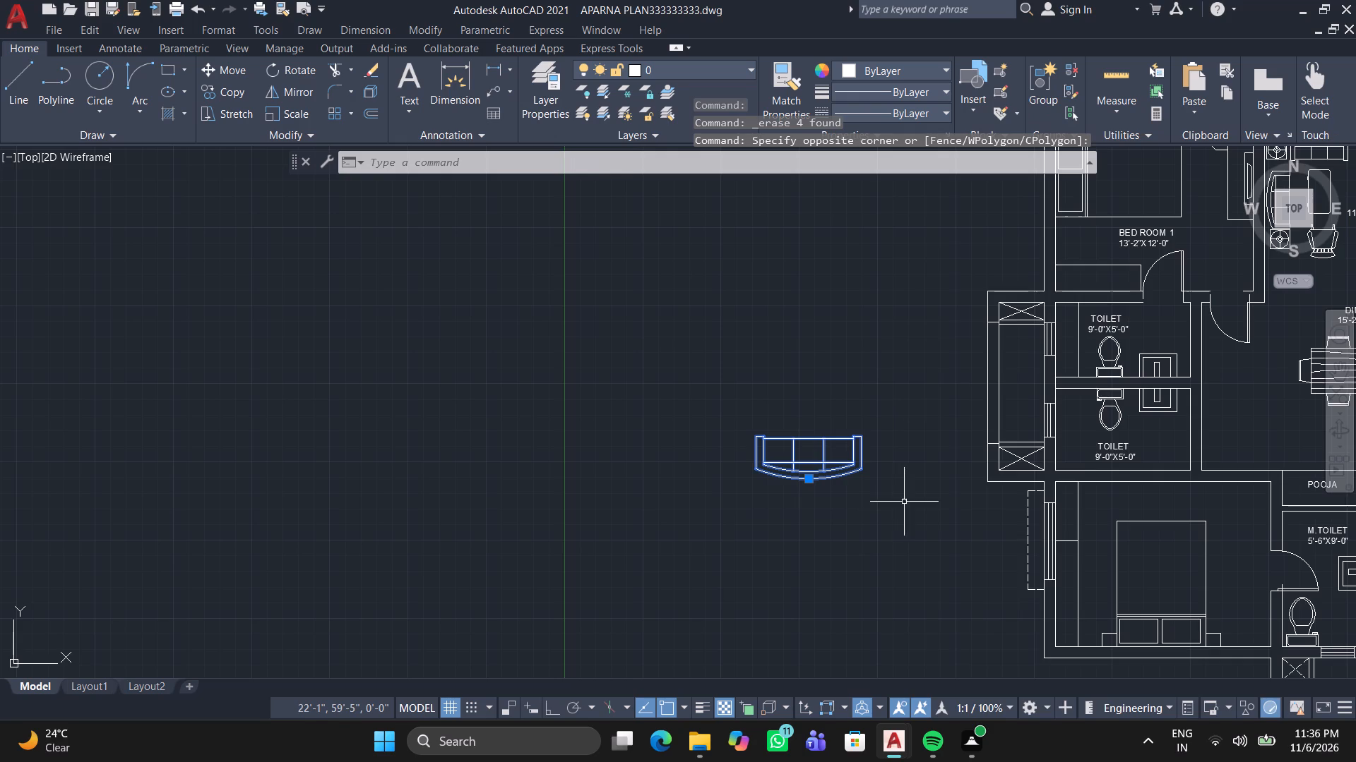
click(963, 391)
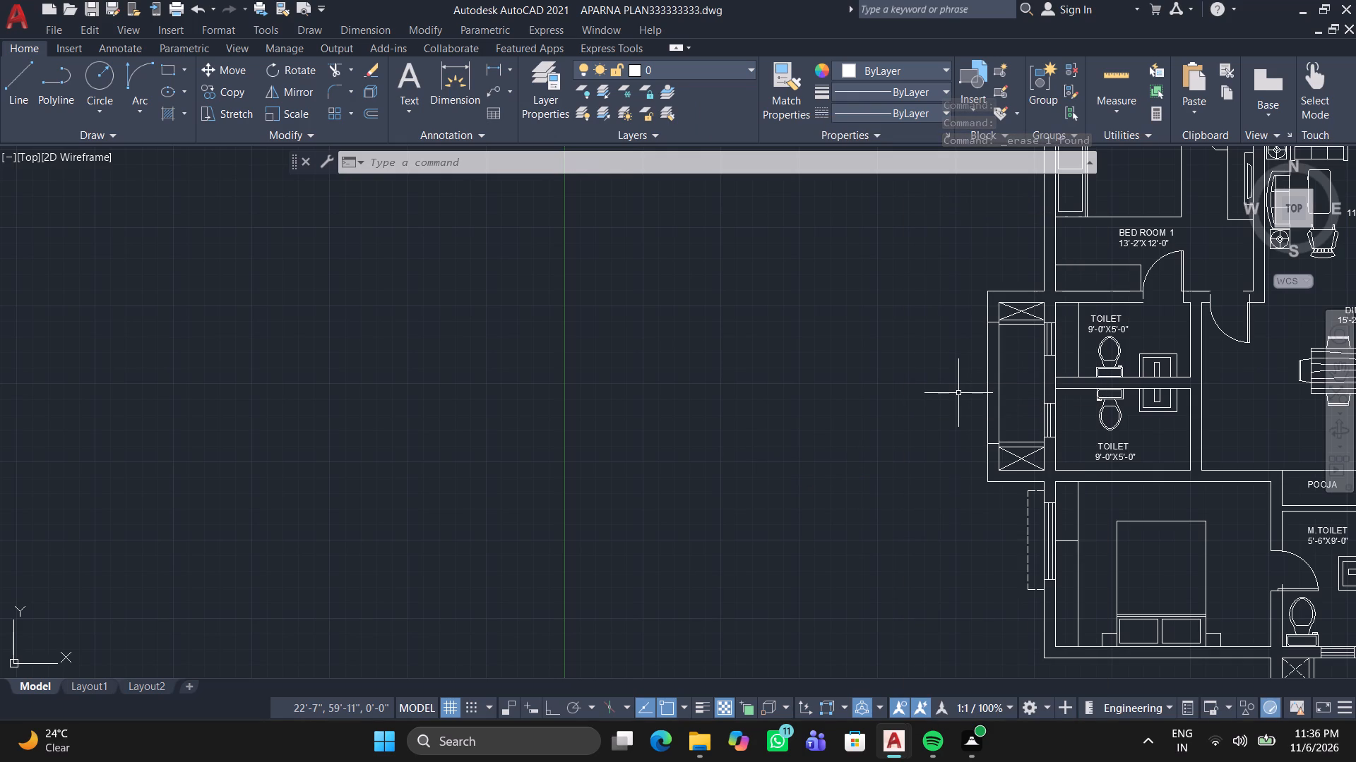
Trim the overlapping inner wall lines at the bottom-left corner of the four-room row below the upper staircase.
scroll(958, 379, down, 3)
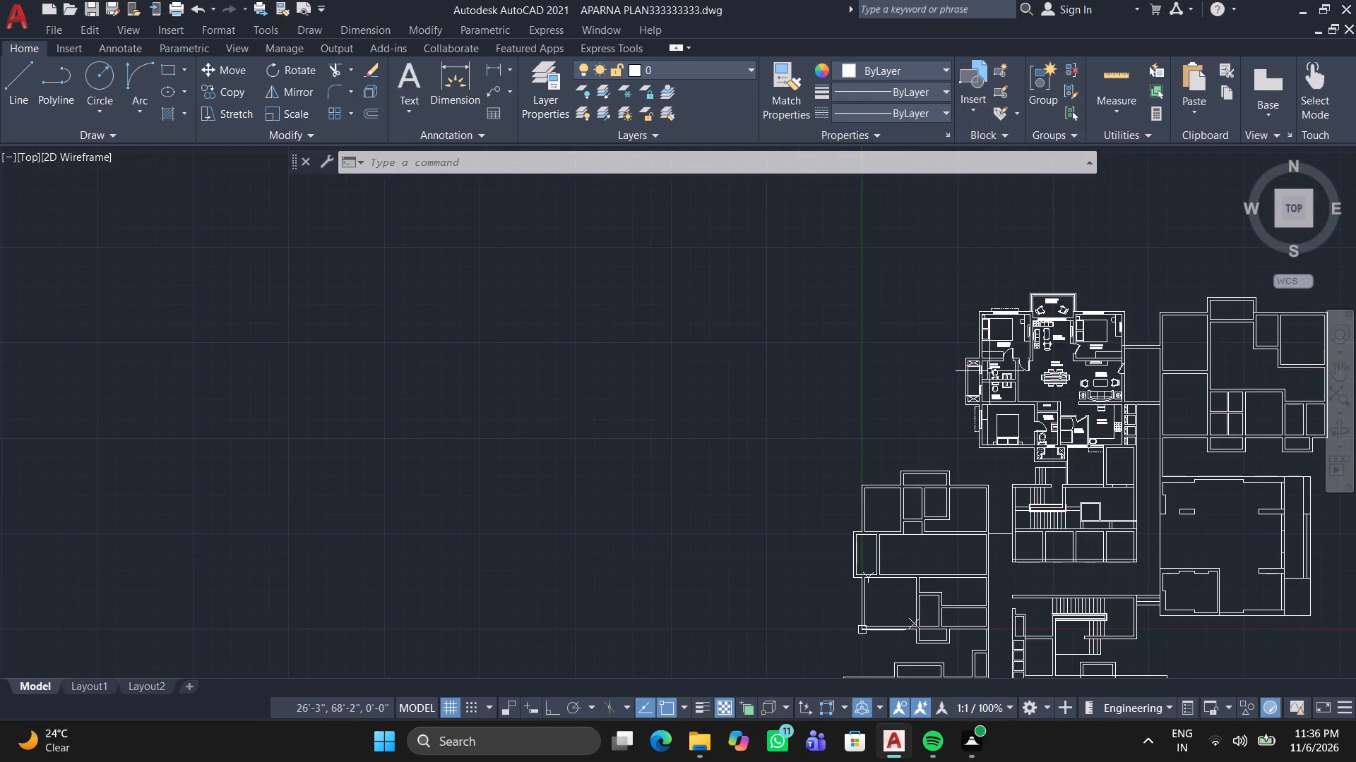
middle_drag(991, 371, 327, 339)
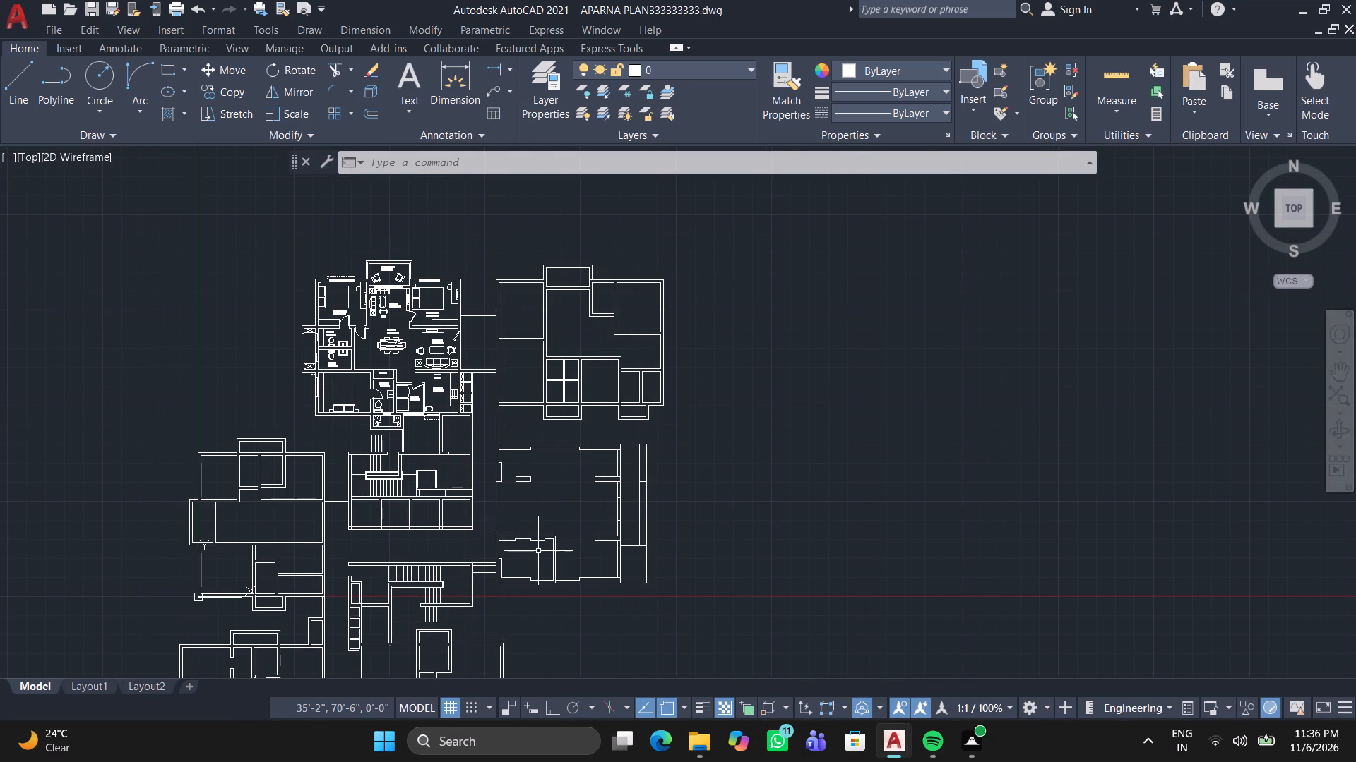
scroll(538, 551, up, 3)
middle_drag(504, 545, 777, 452)
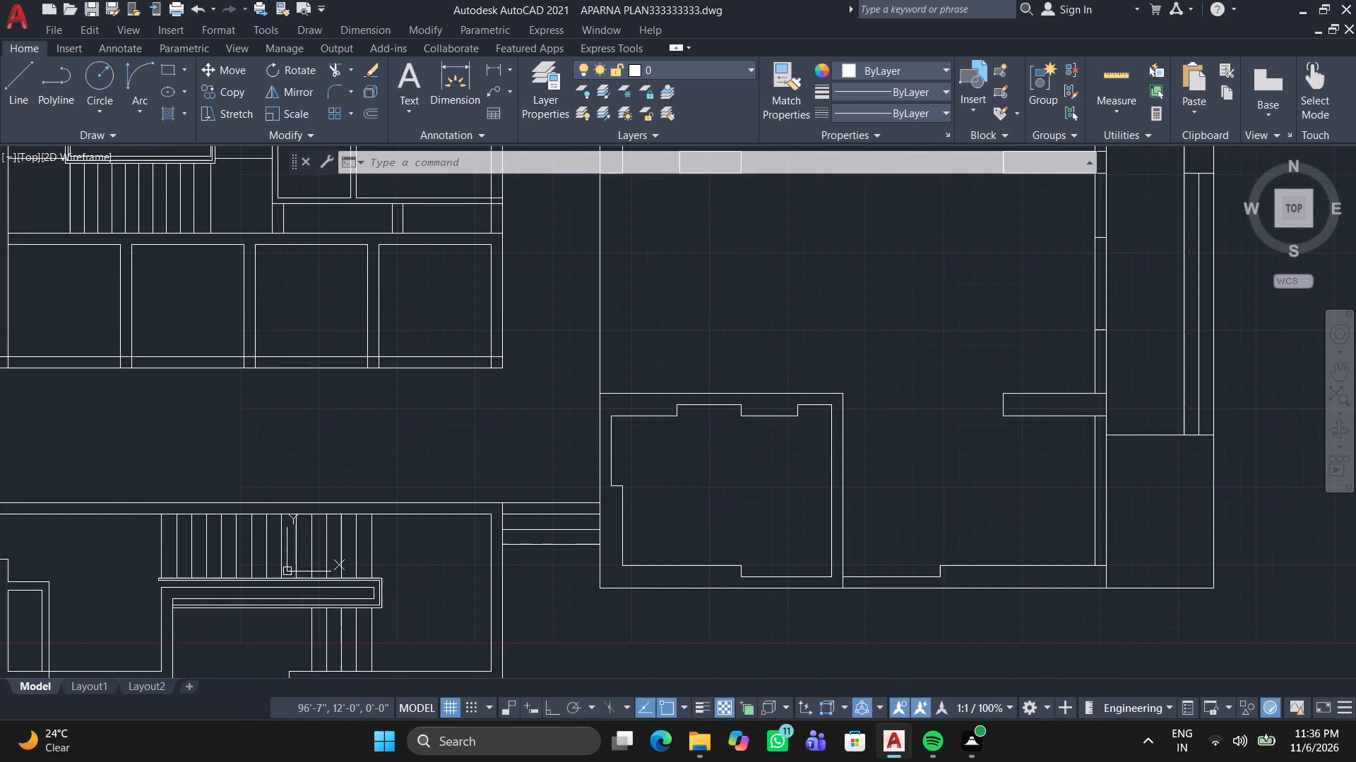
click(29, 58)
scroll(133, 315, down, 1)
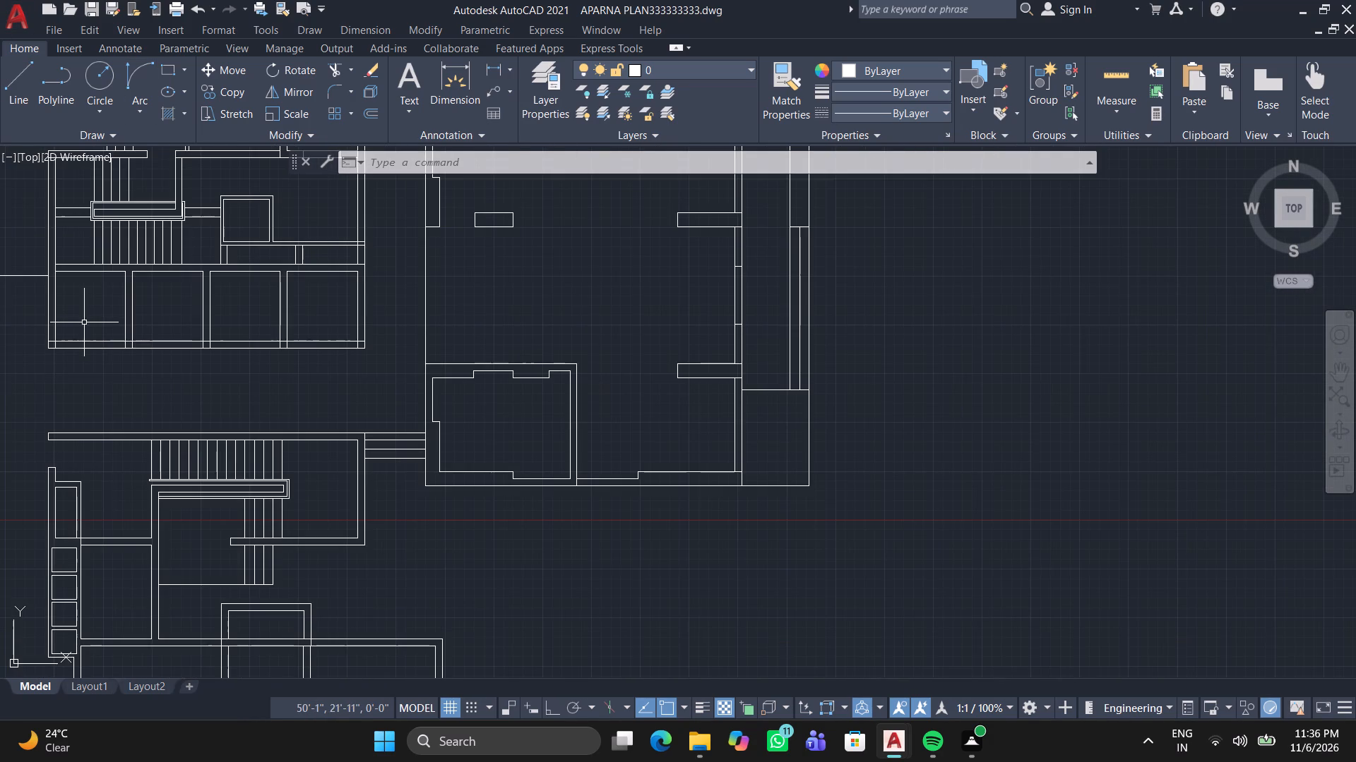
click(333, 59)
middle_drag(134, 300, 166, 301)
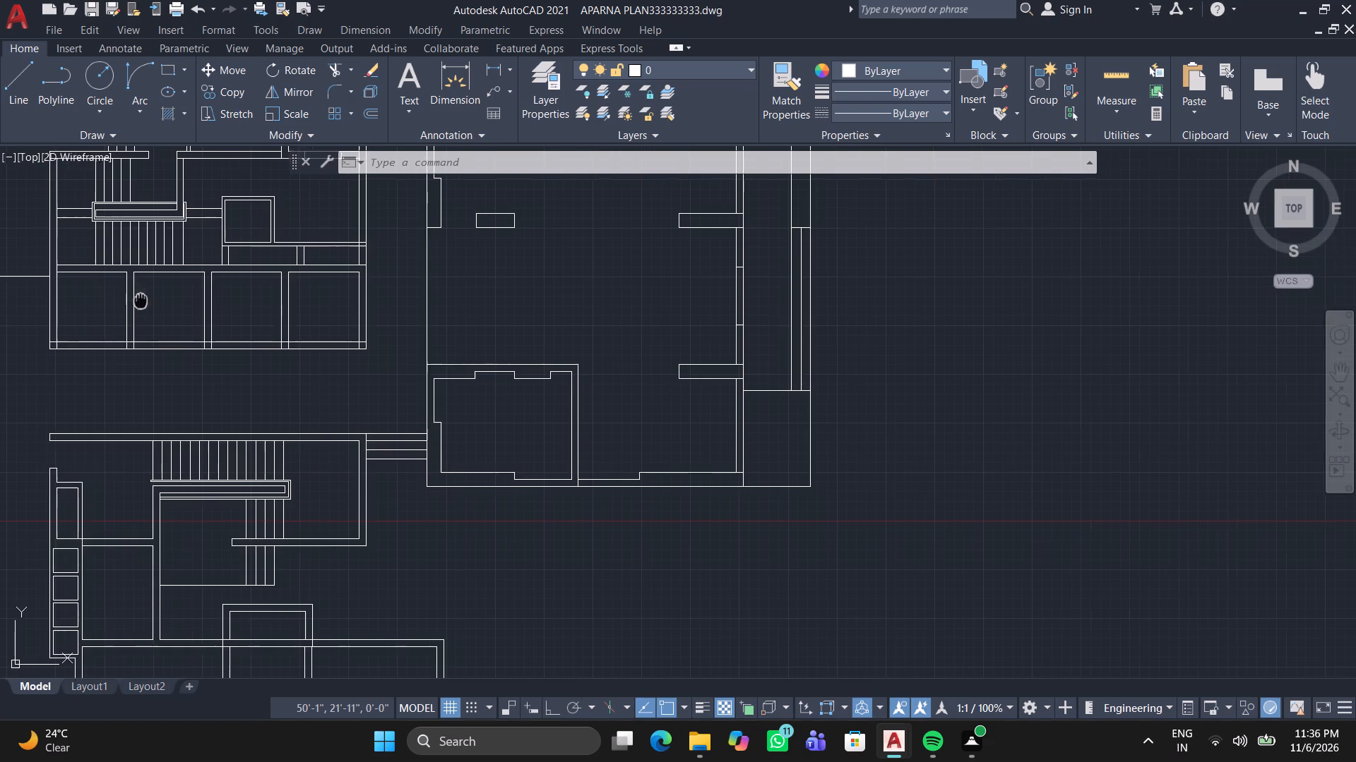
middle_drag(166, 301, 363, 301)
scroll(280, 351, up, 1)
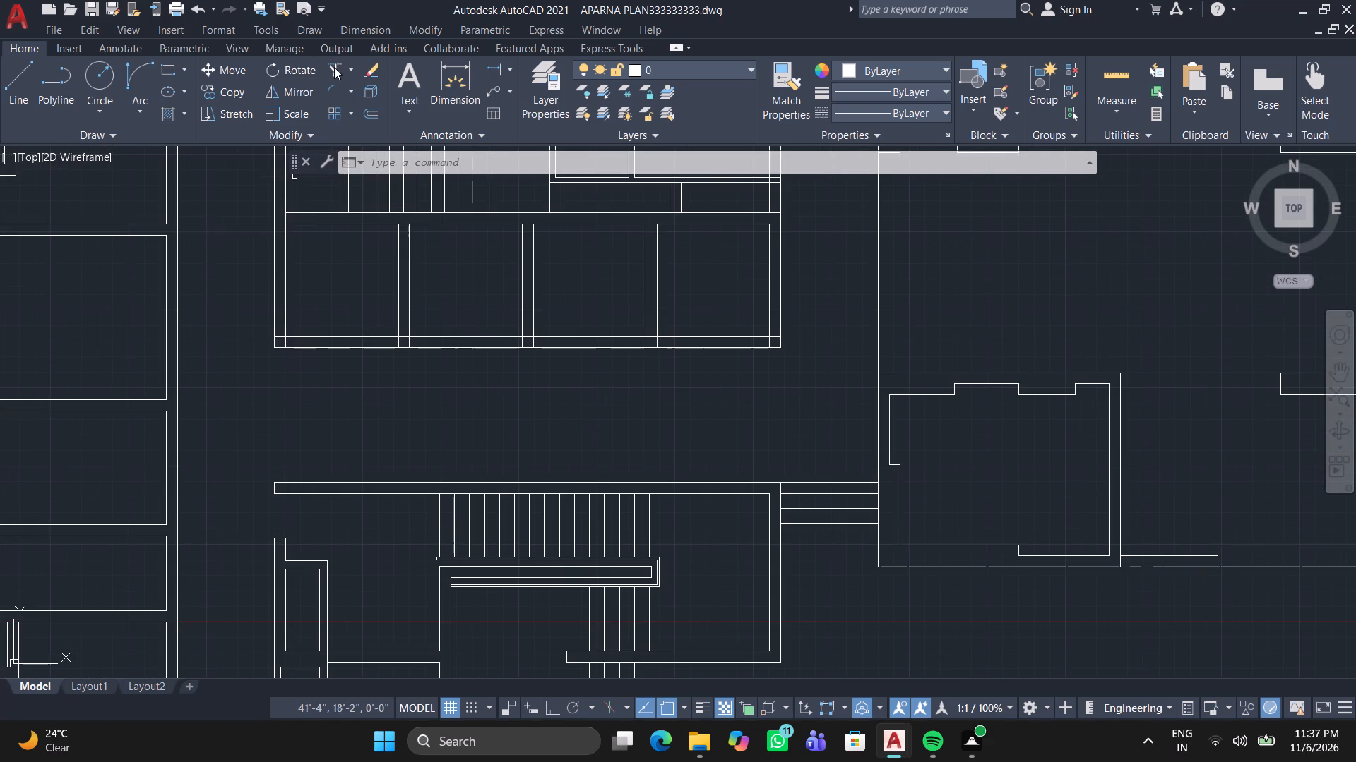
click(334, 67)
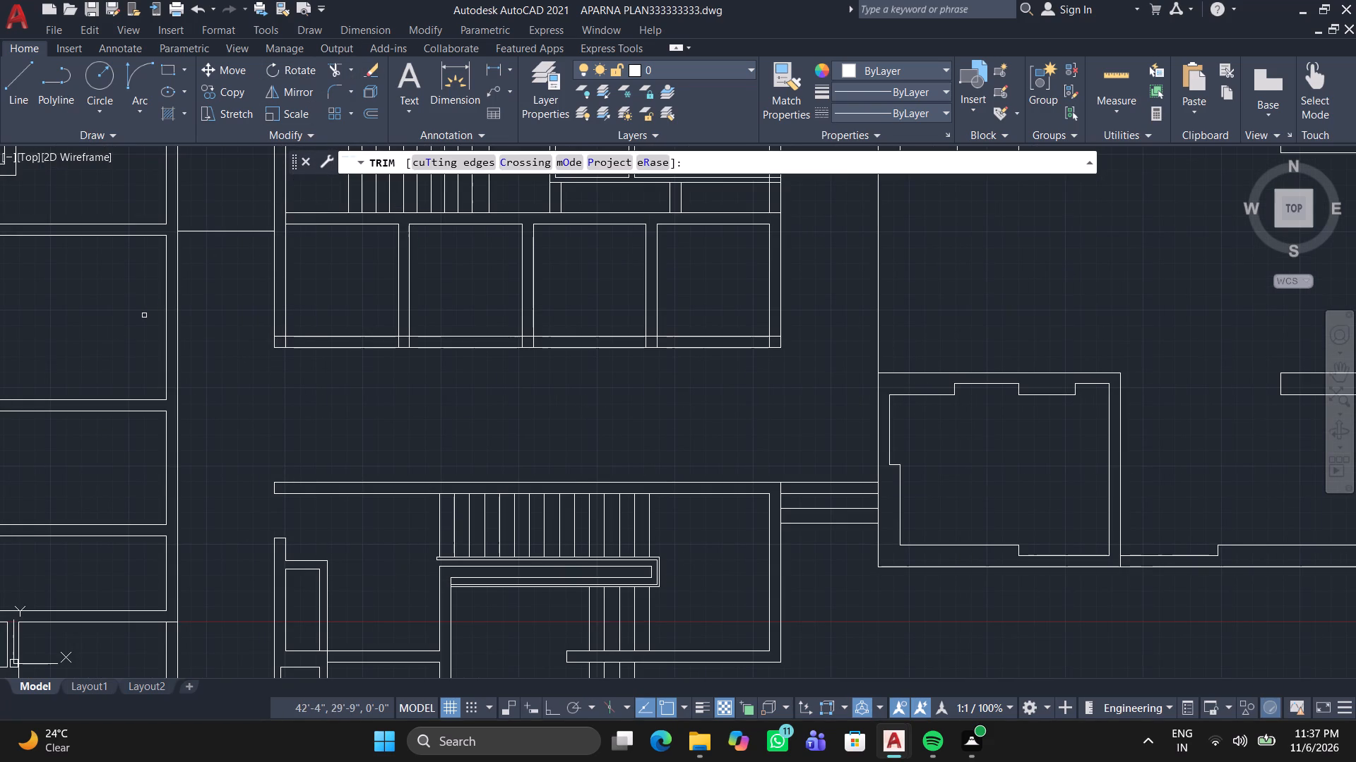
scroll(282, 344, up, 2)
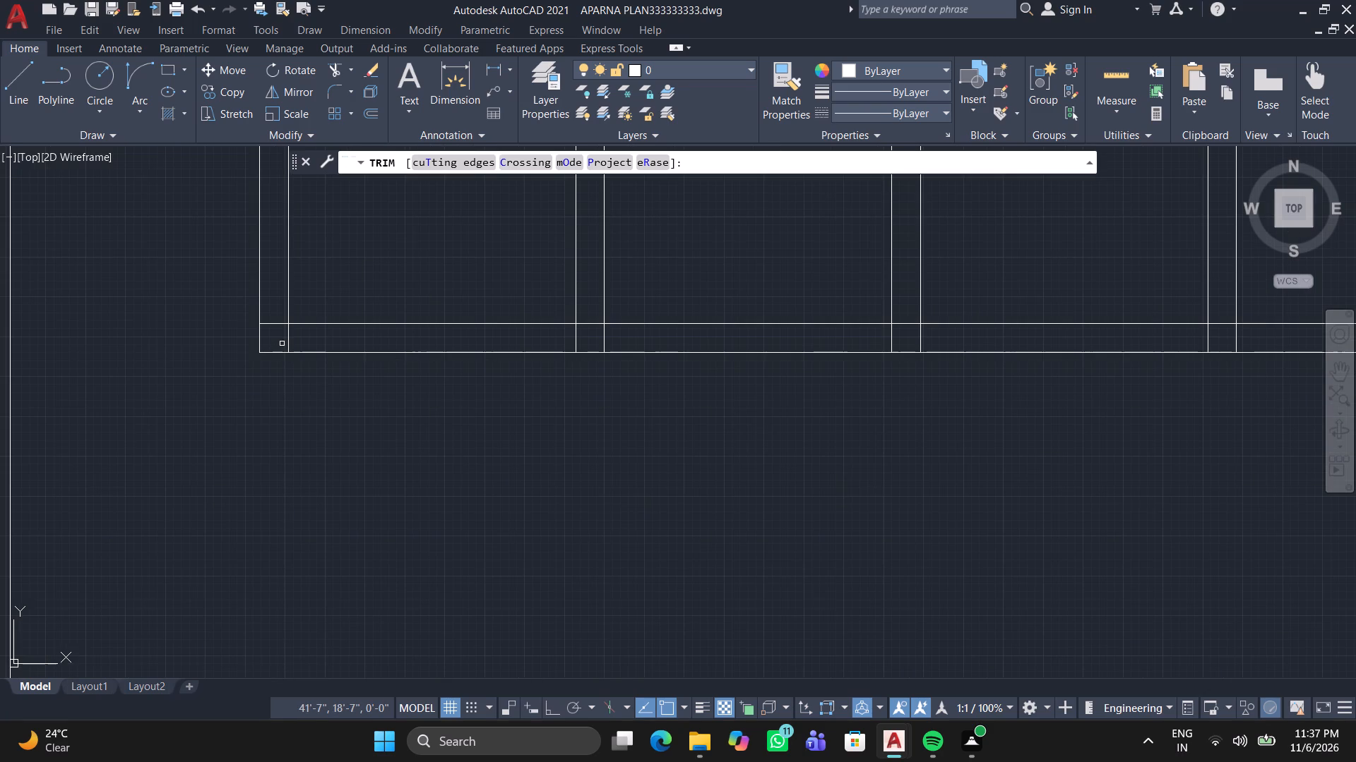
click(268, 322)
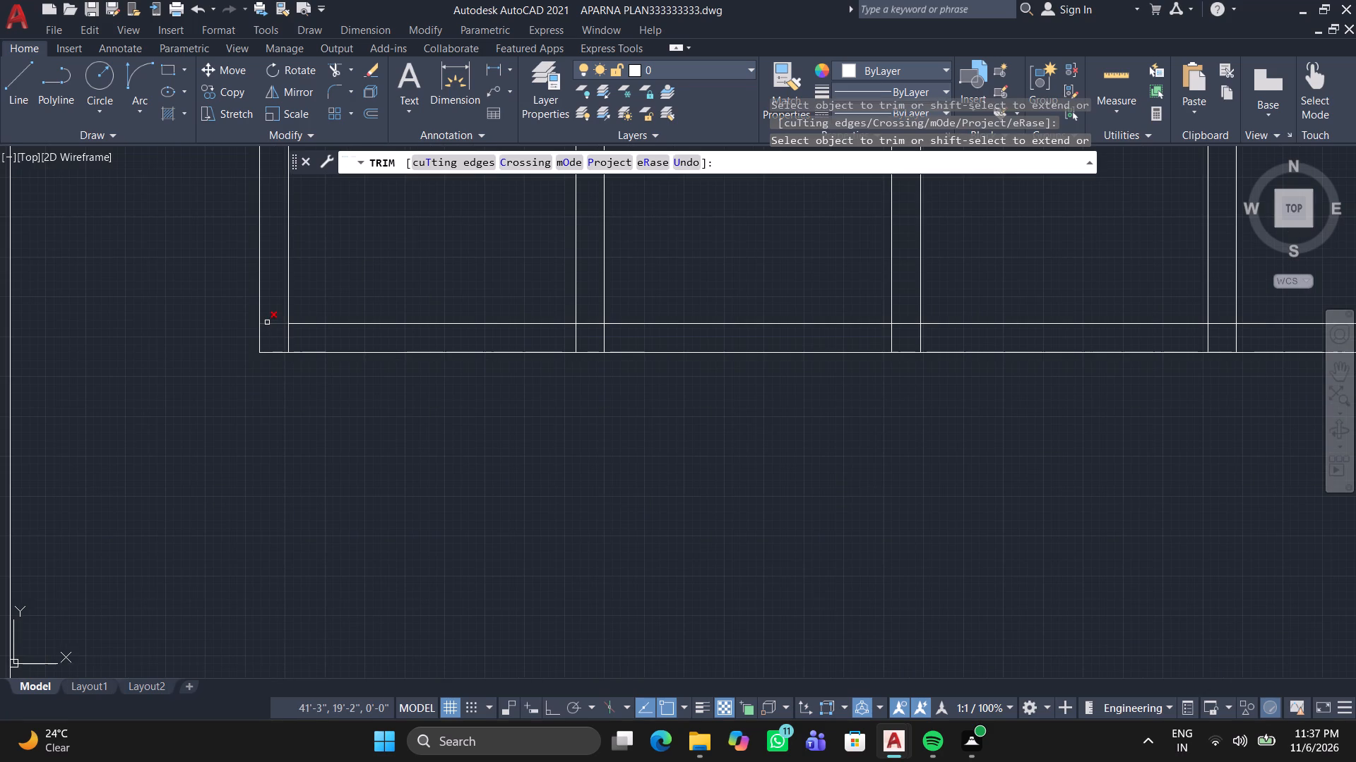
click(285, 335)
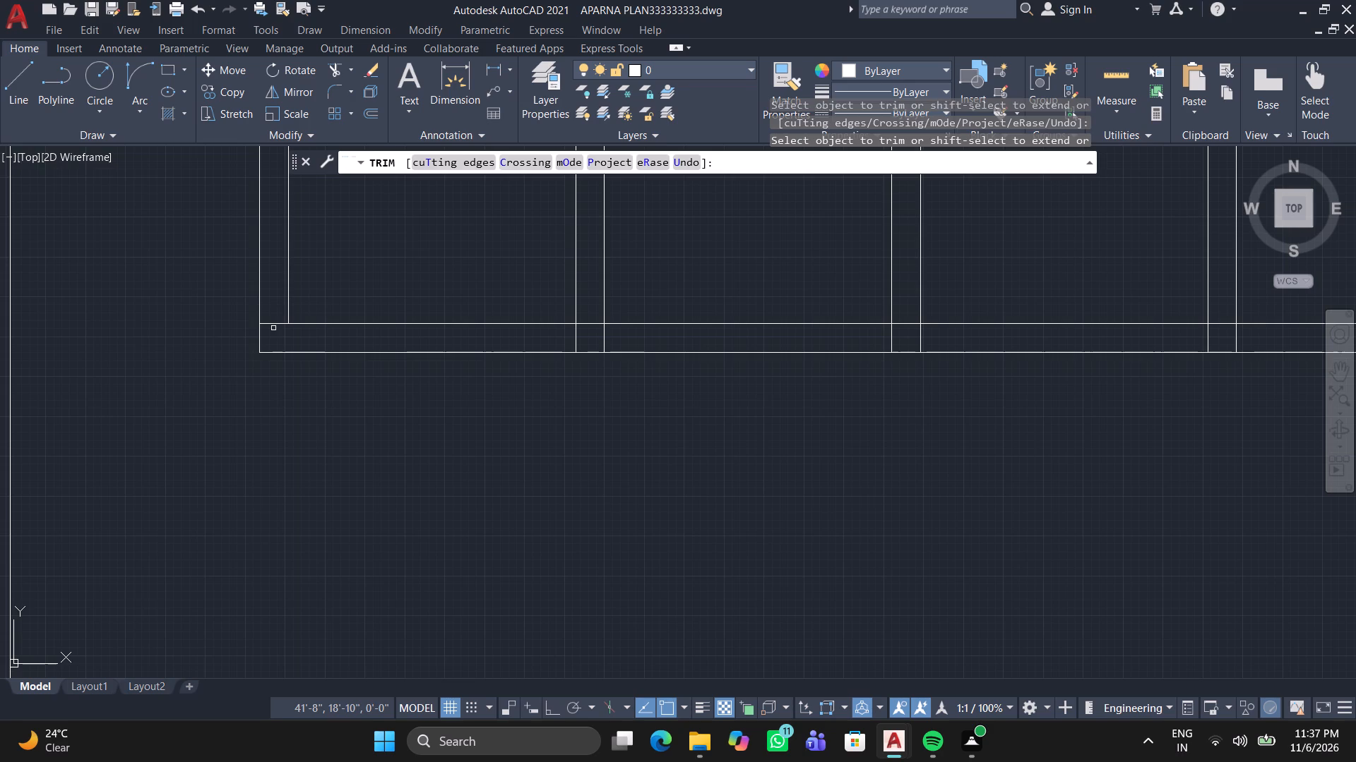
click(273, 328)
click(273, 313)
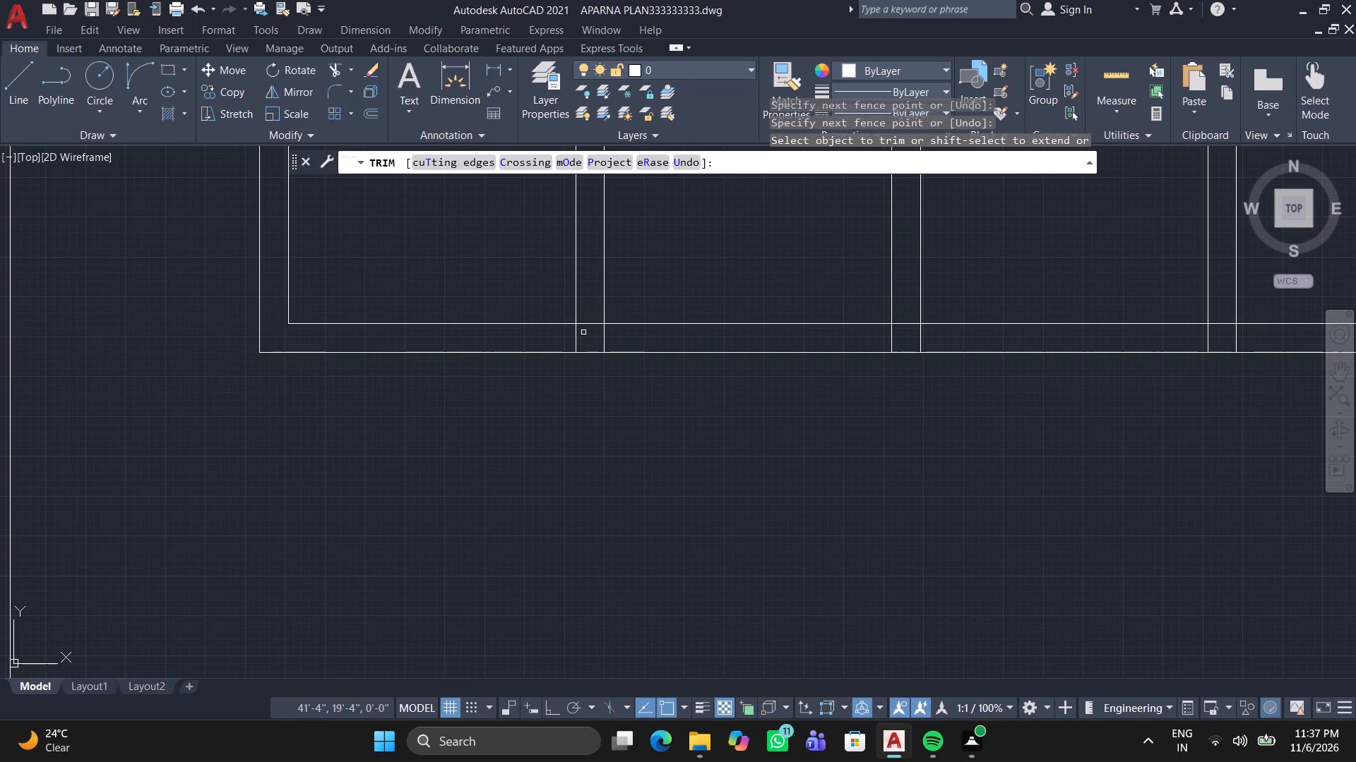
Trim the overlapping lines where the row's first partition wall from the left meets the bottom wall.
click(575, 335)
click(593, 325)
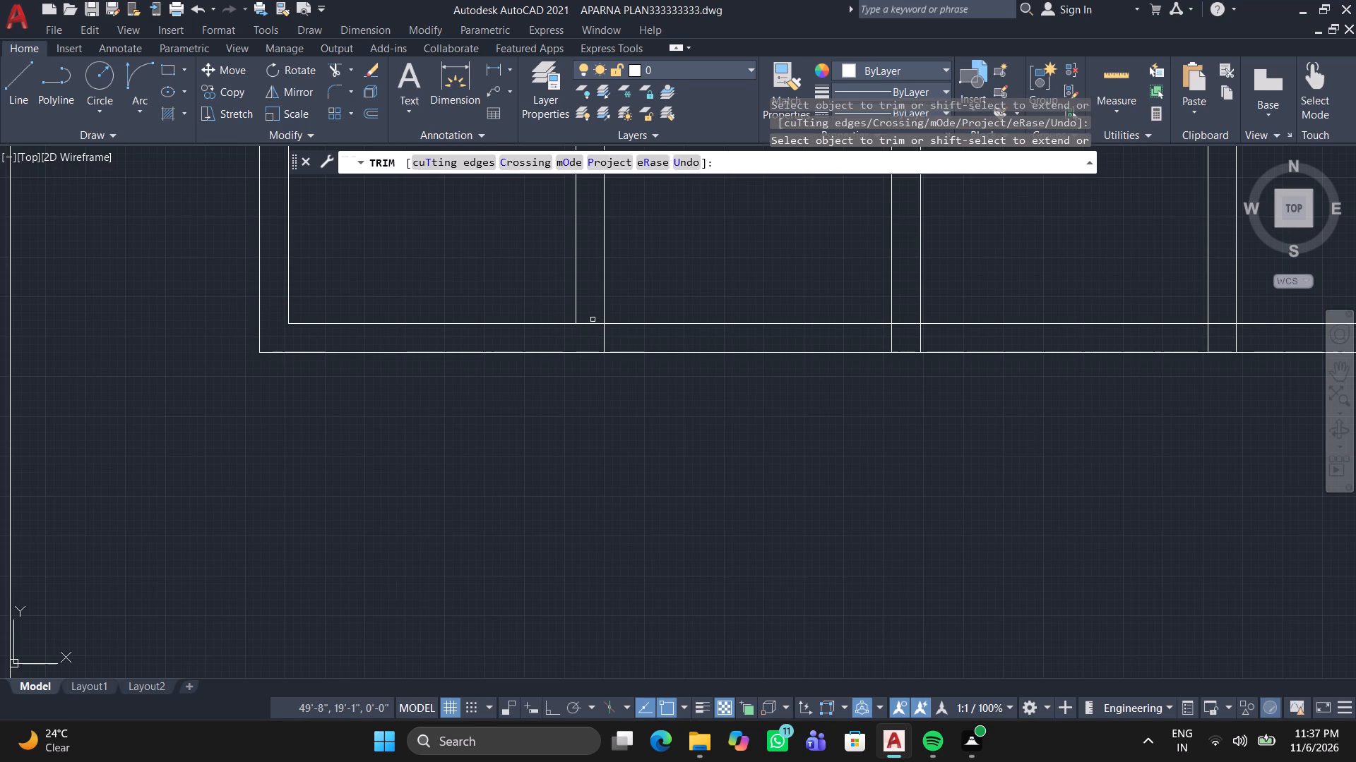
click(593, 320)
click(590, 327)
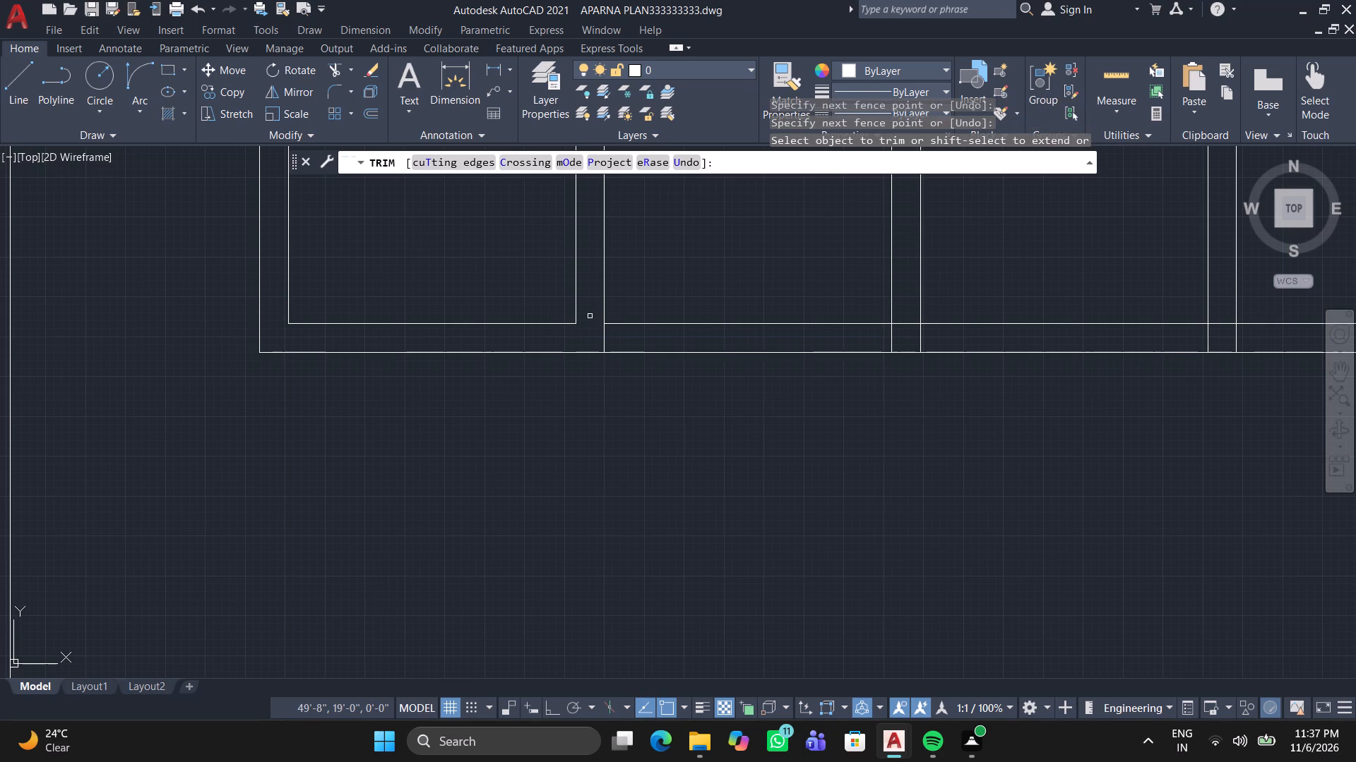
click(597, 329)
click(612, 329)
key(space)
Save the drawing.
scroll(963, 285, down, 4)
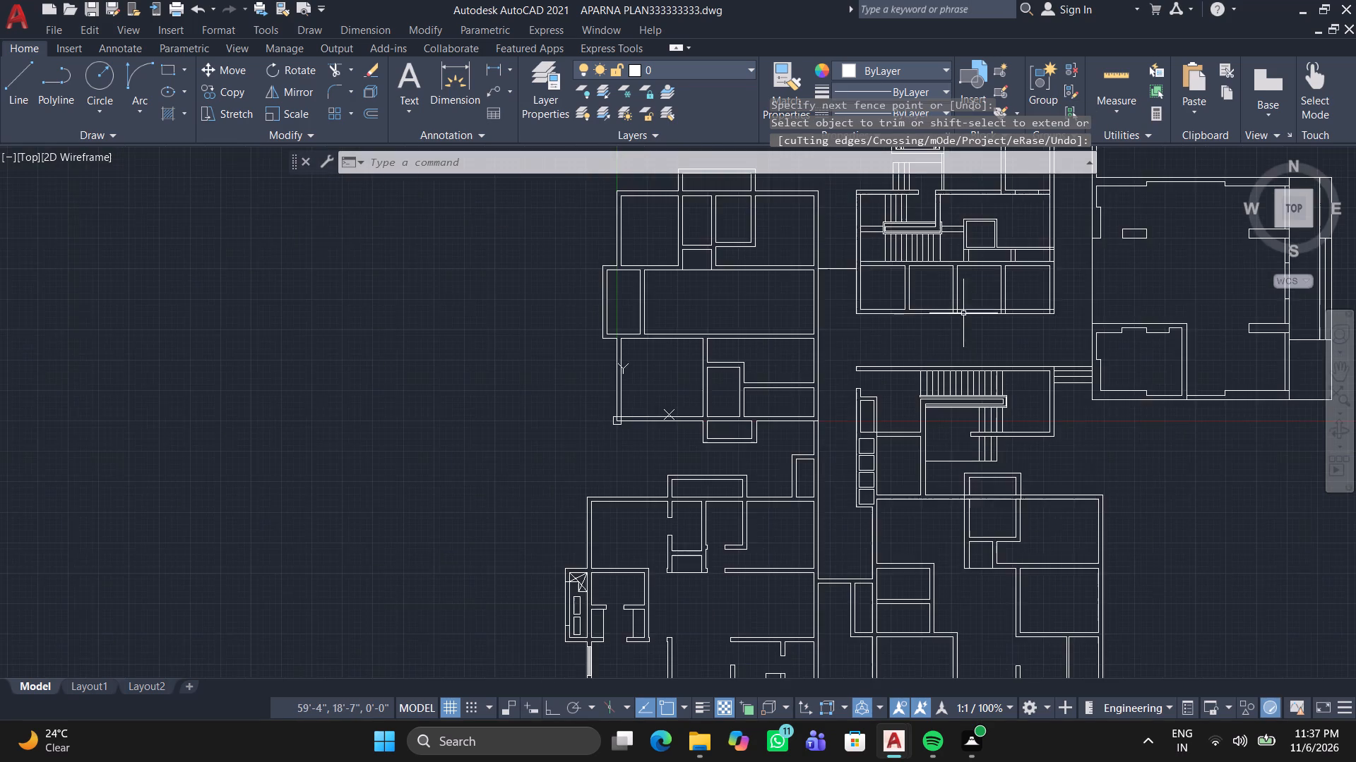
scroll(804, 333, down, 2)
middle_drag(701, 300, 609, 425)
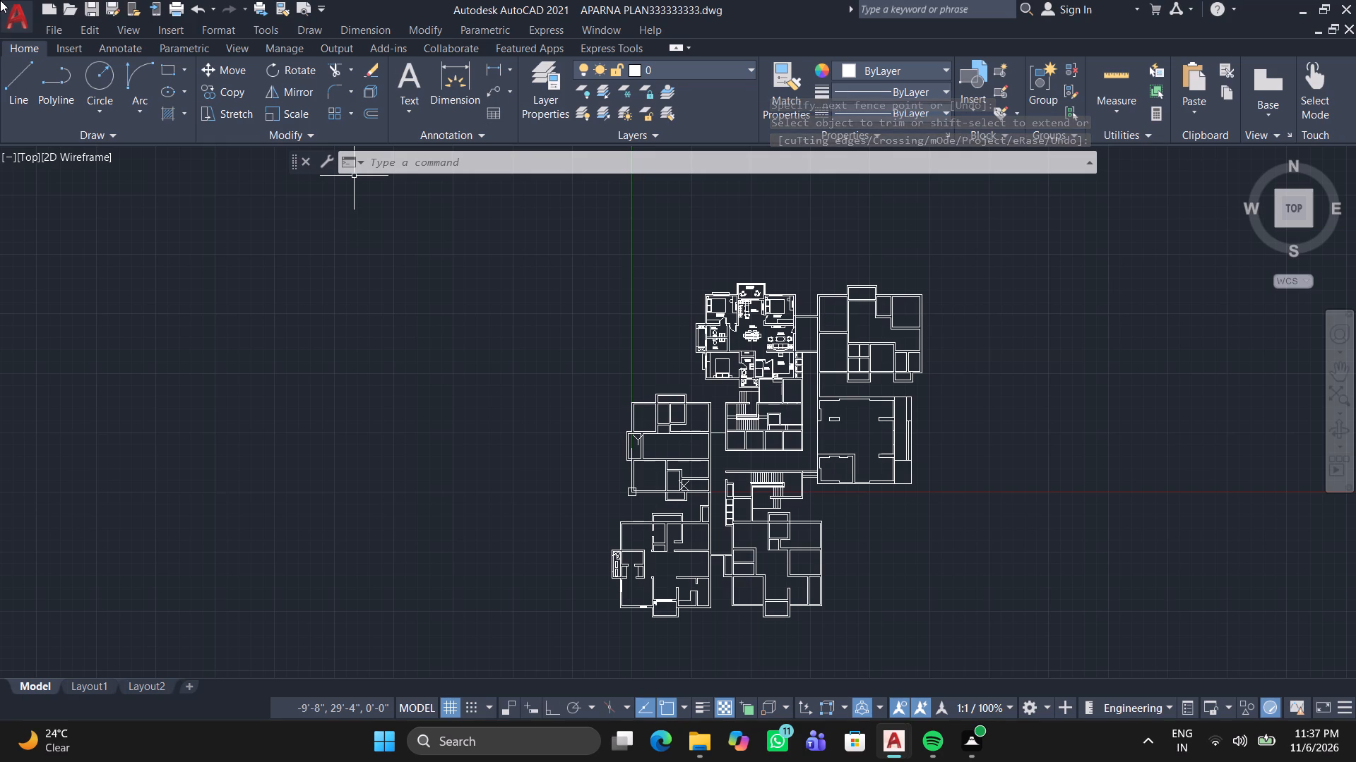
key(ctrl+s)
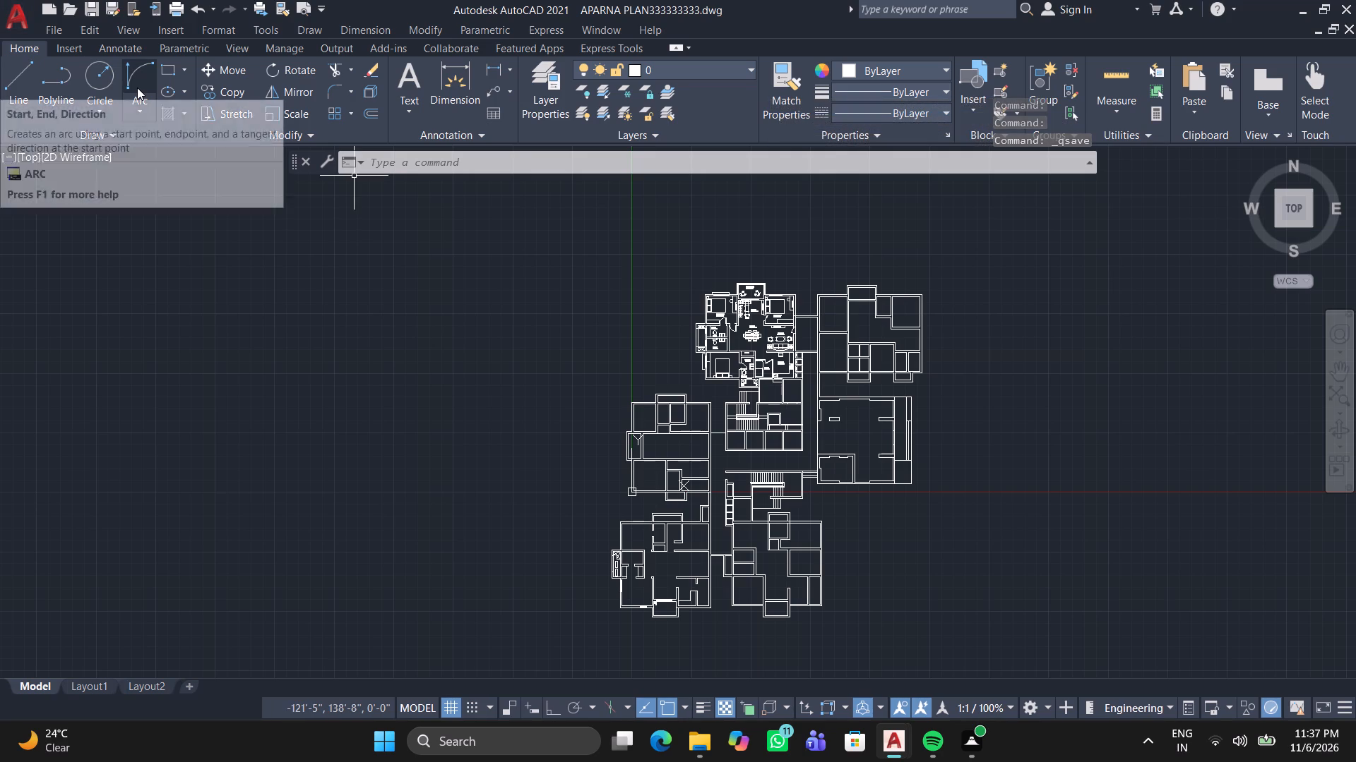
Start a plot of the model and set the plotter to AutoCAD PDF (General Documentation).pc3.
key(ctrl+p)
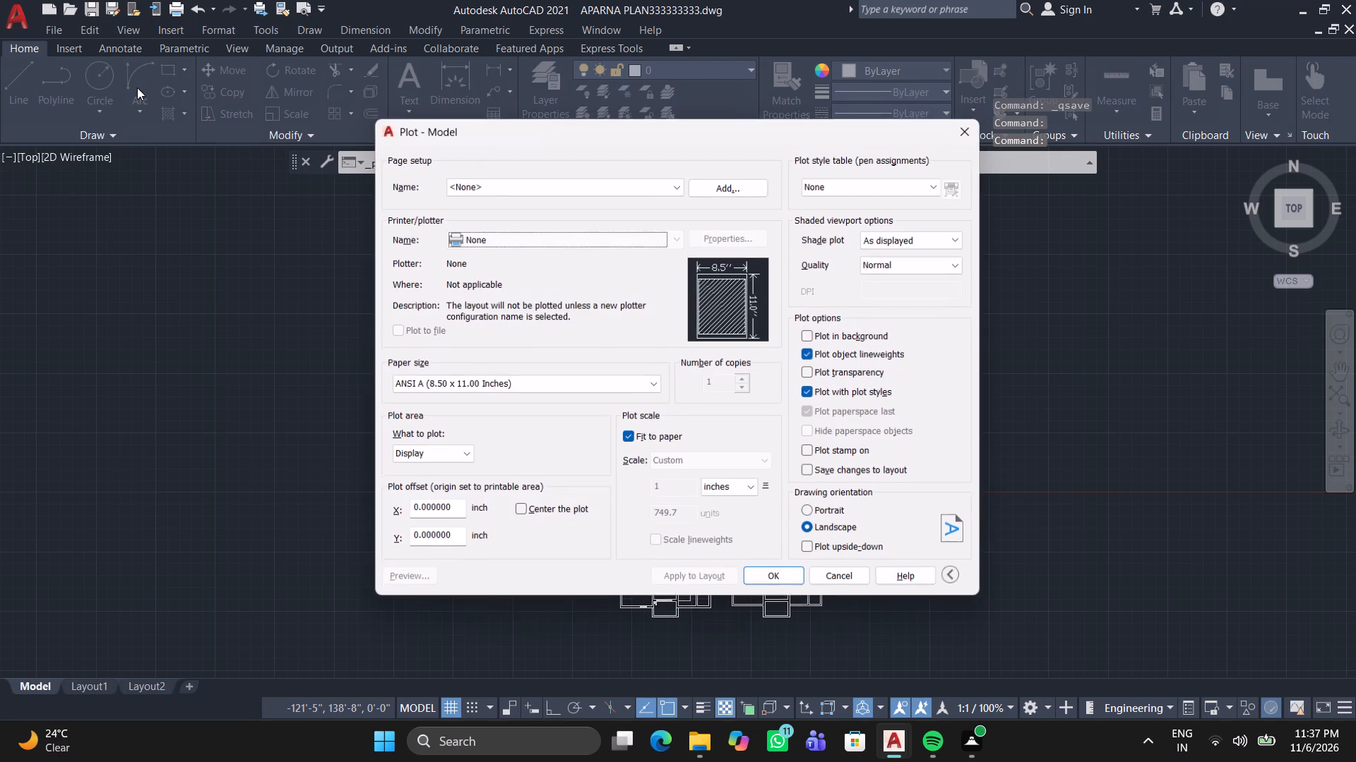
click(682, 237)
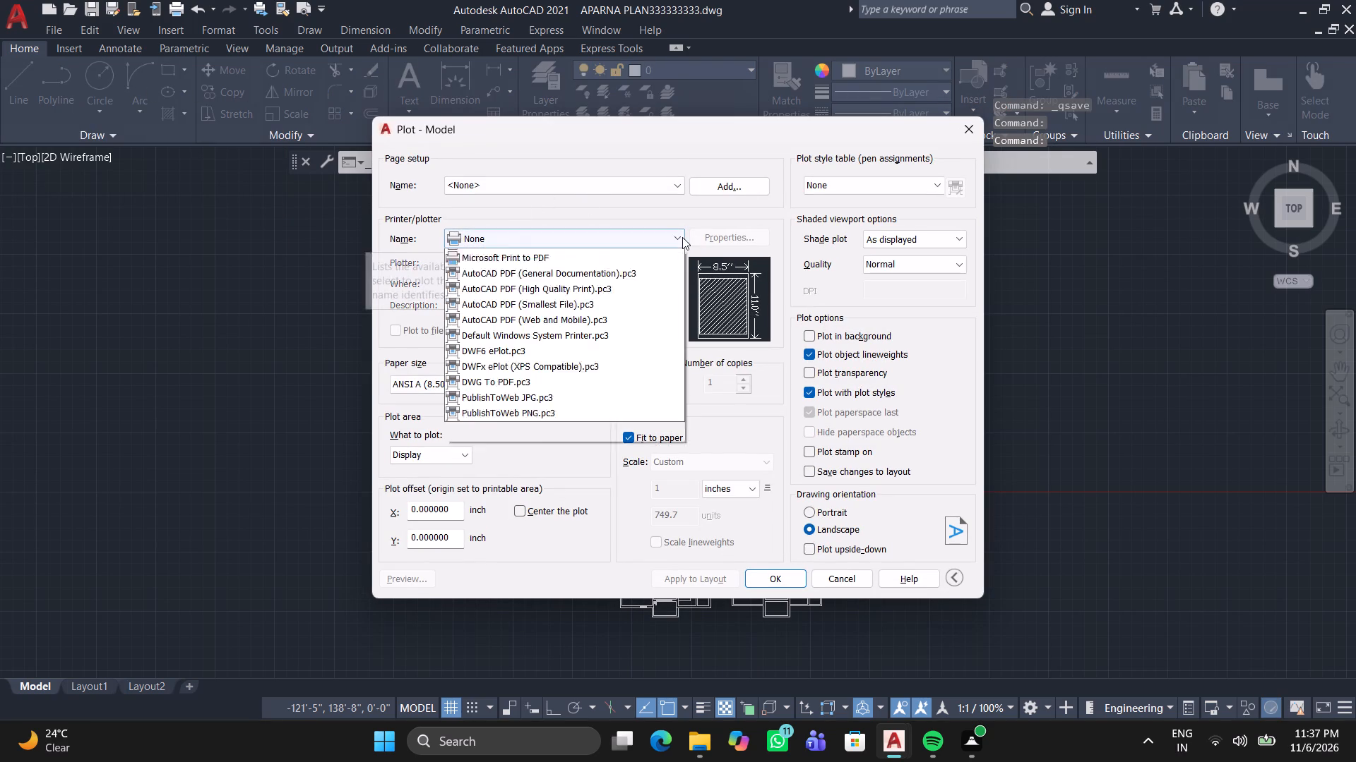
click(645, 304)
Set the plot's paper size to ISO A3 (420.00 x 297.00 MM).
click(653, 373)
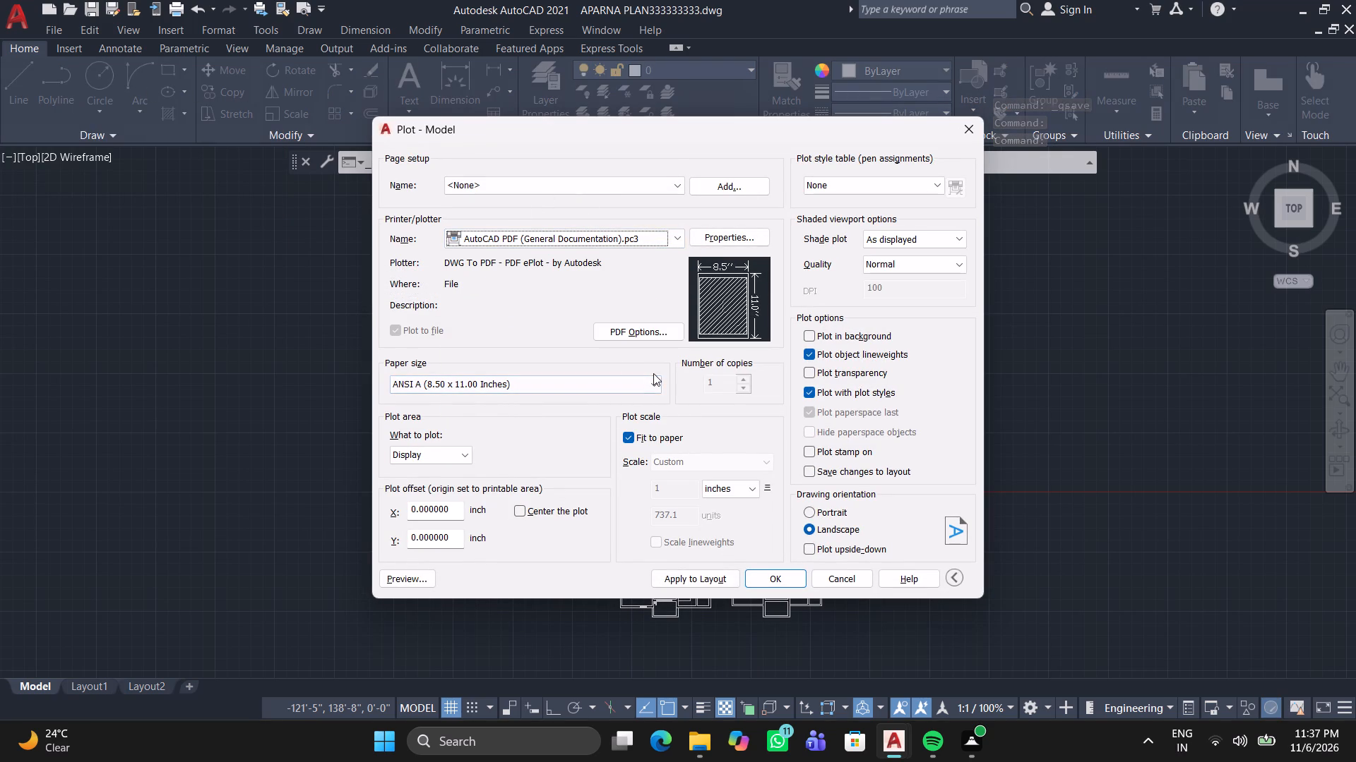
click(653, 377)
scroll(614, 428, up, 2)
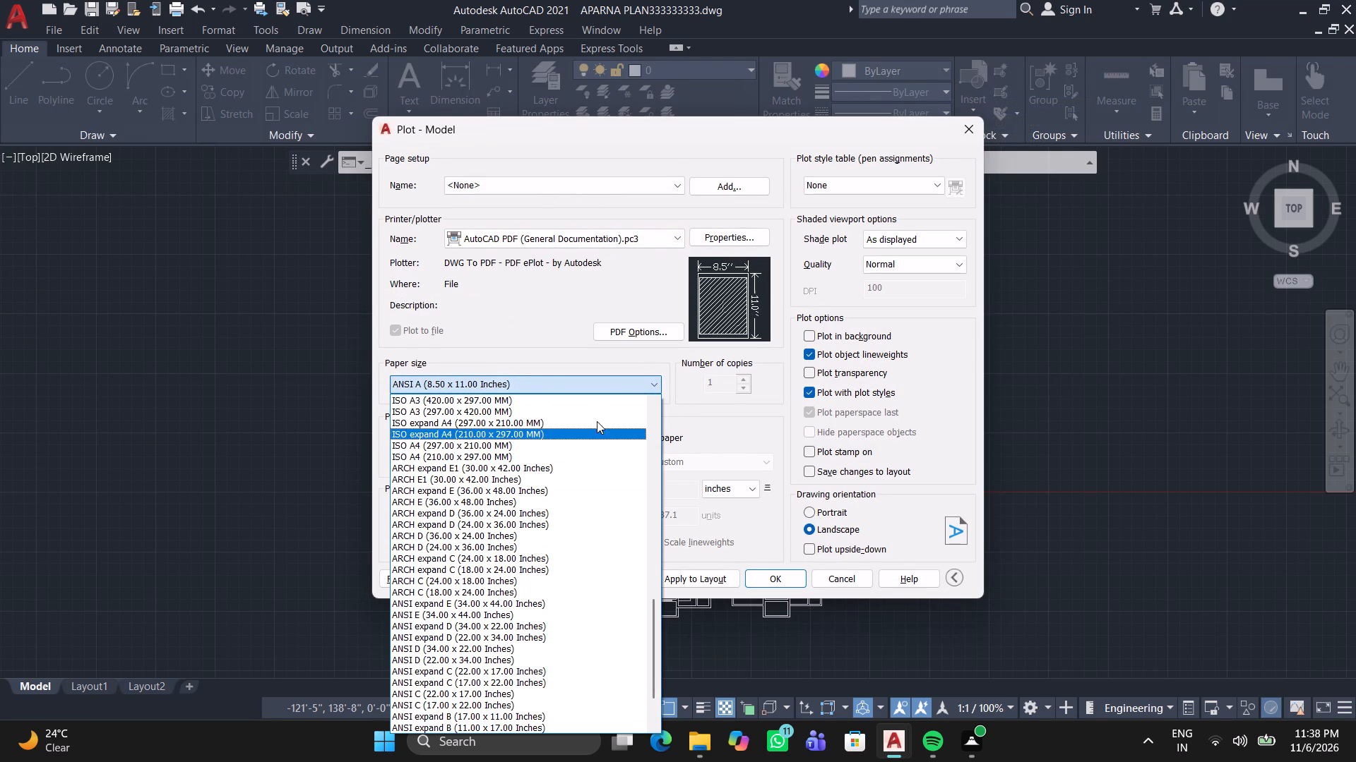
click(584, 400)
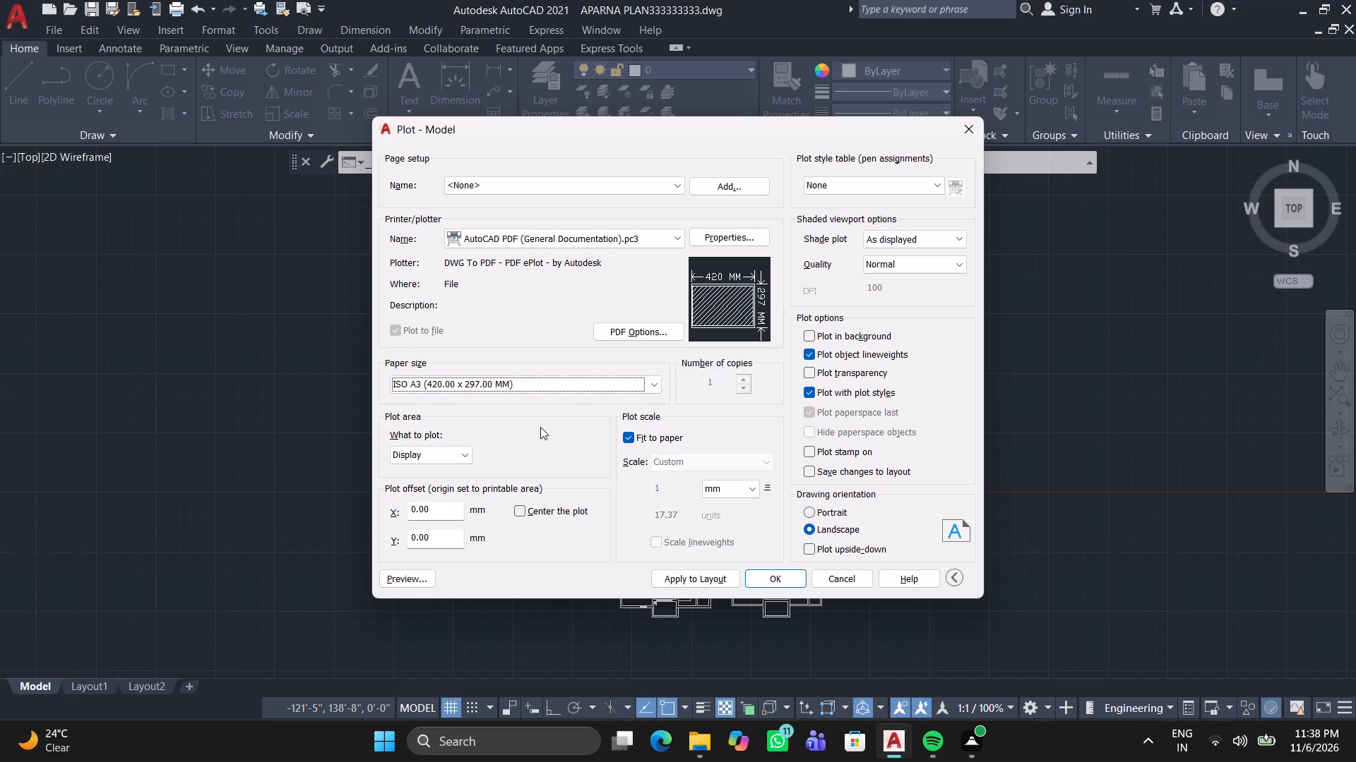
Set the plot area to a window around the furnished apartment and the upper part of the floor plan.
click(468, 449)
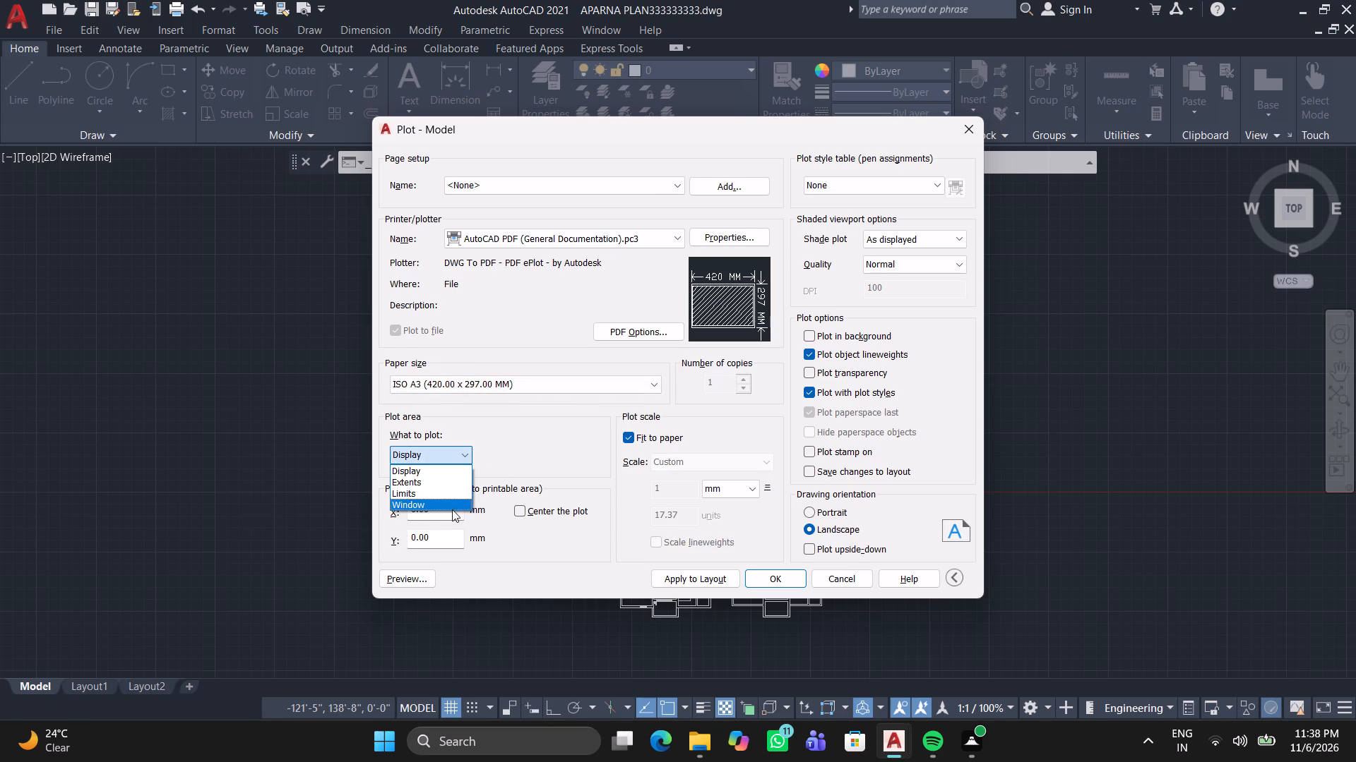
click(448, 502)
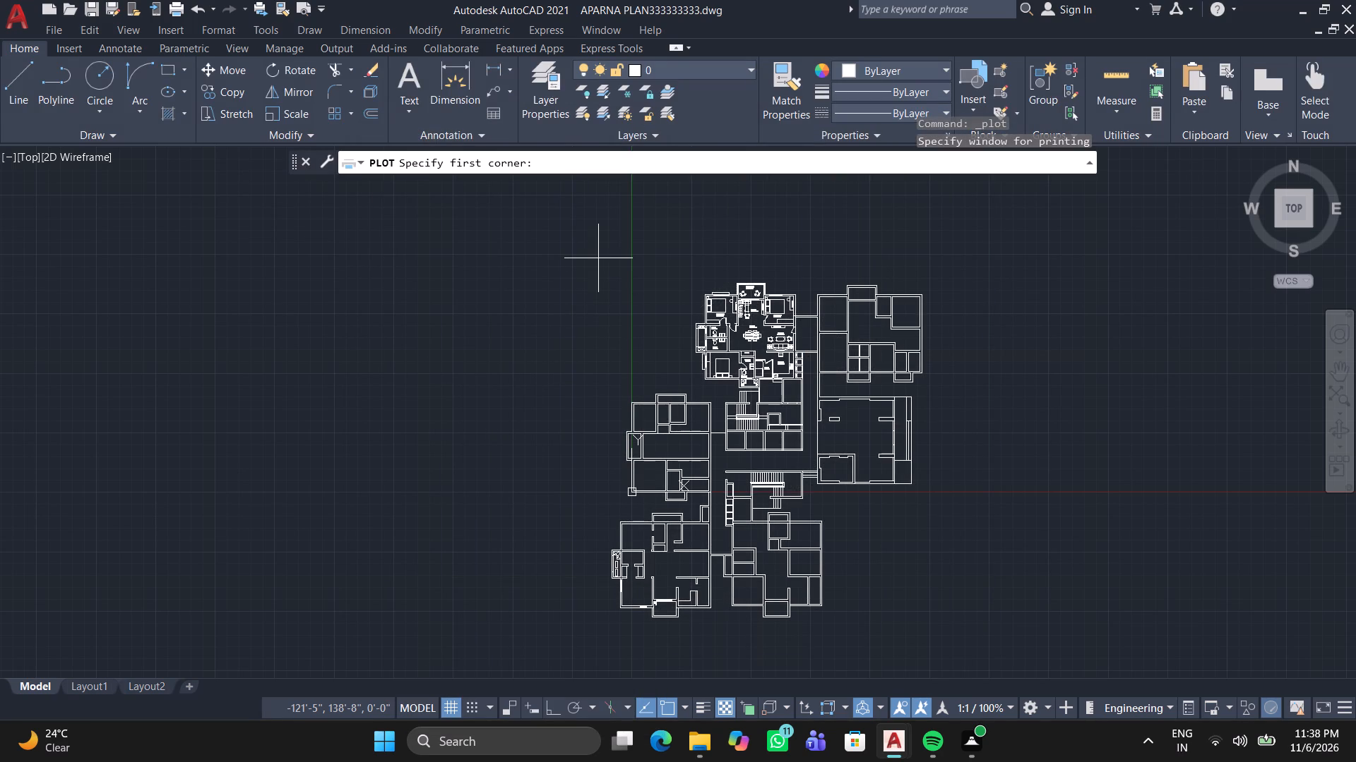
drag(598, 259, 598, 266)
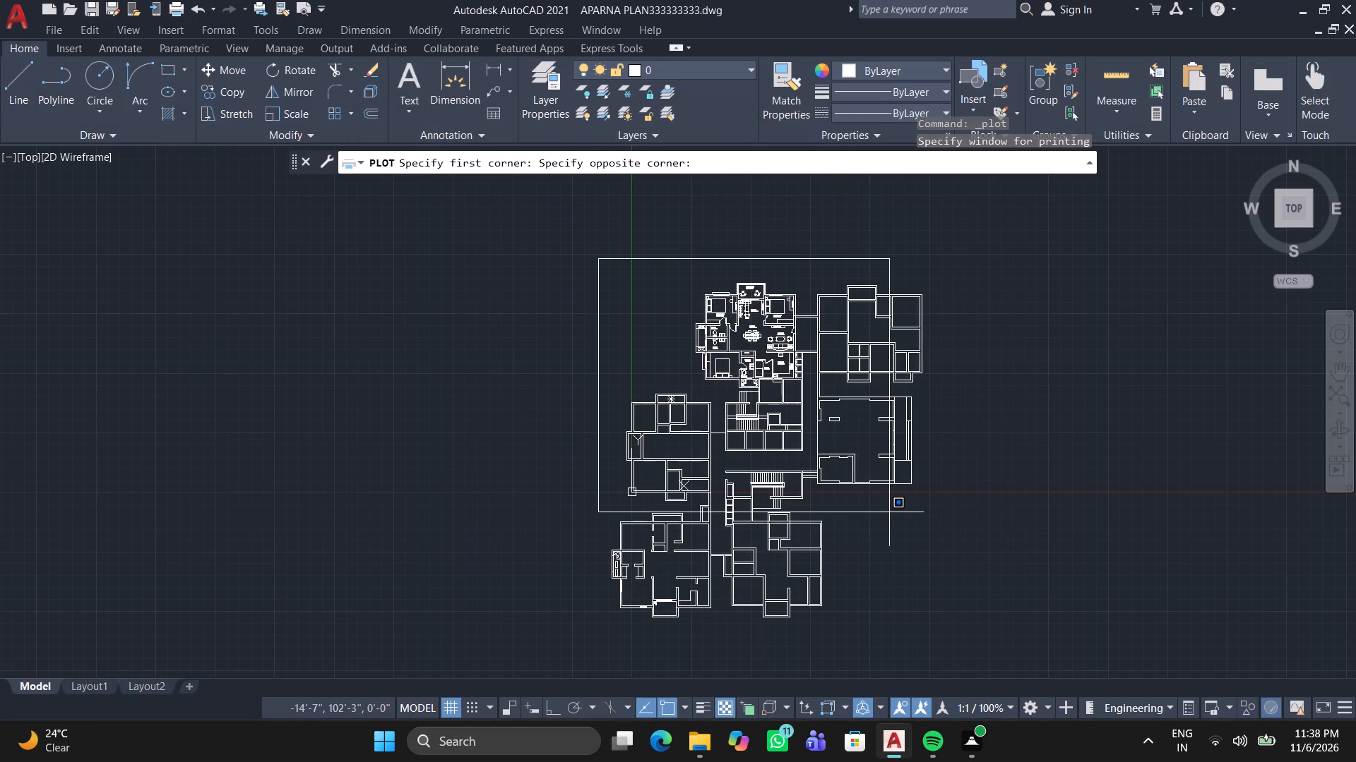
click(939, 506)
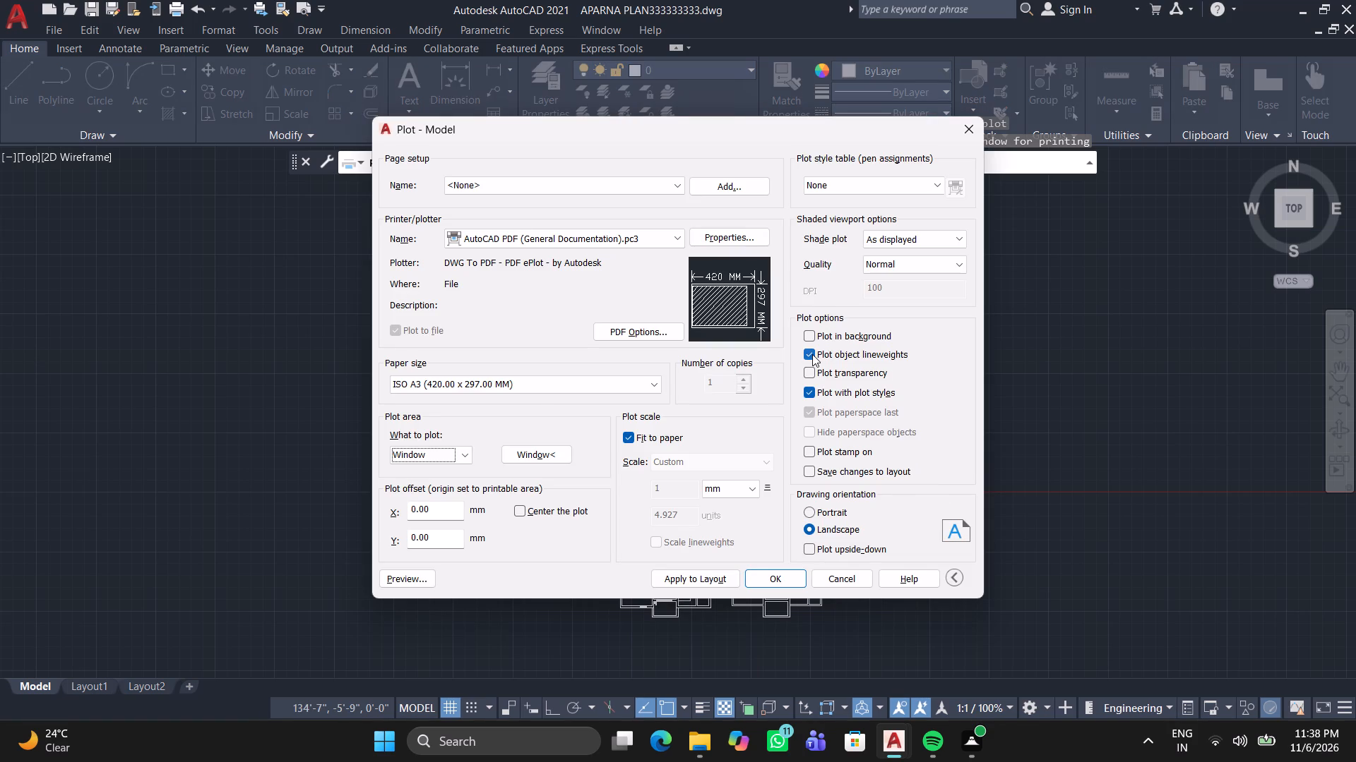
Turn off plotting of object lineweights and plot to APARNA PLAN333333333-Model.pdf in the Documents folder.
click(812, 354)
click(790, 581)
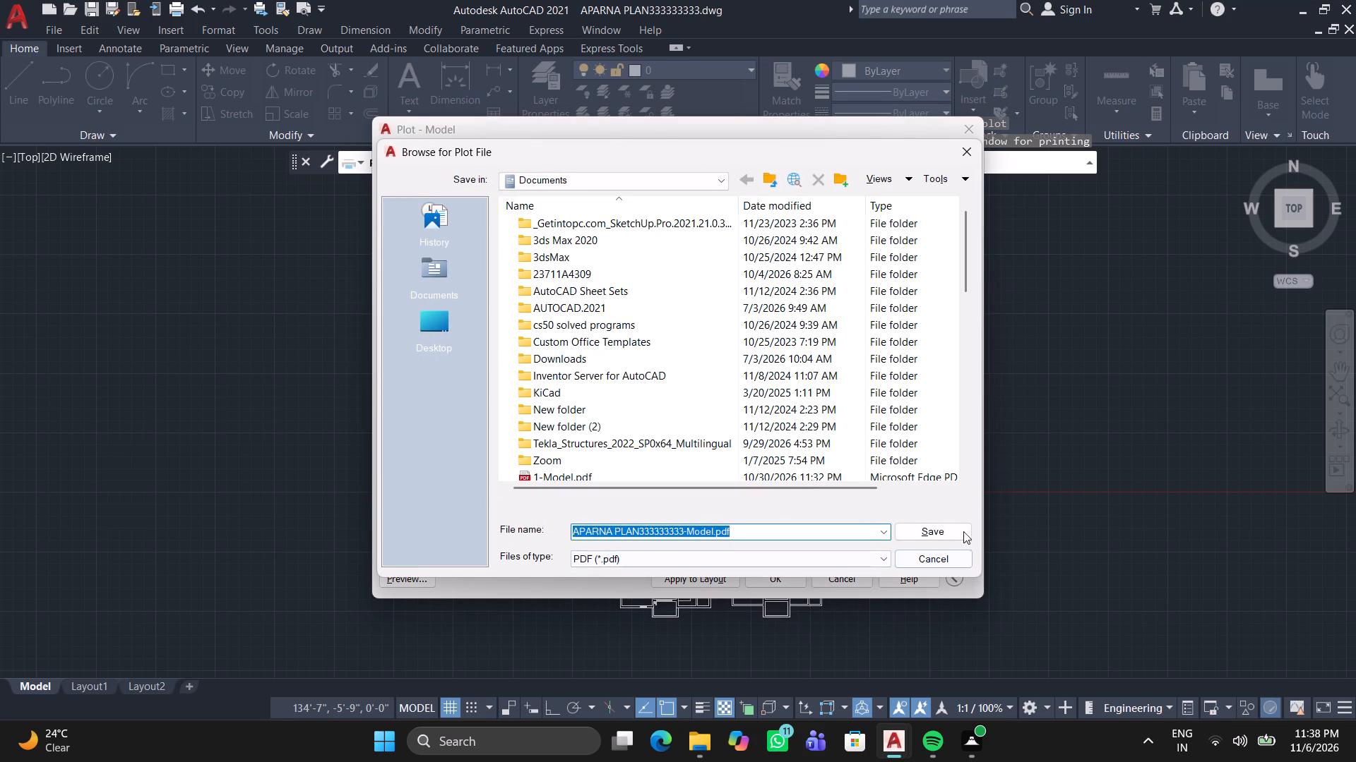
click(940, 535)
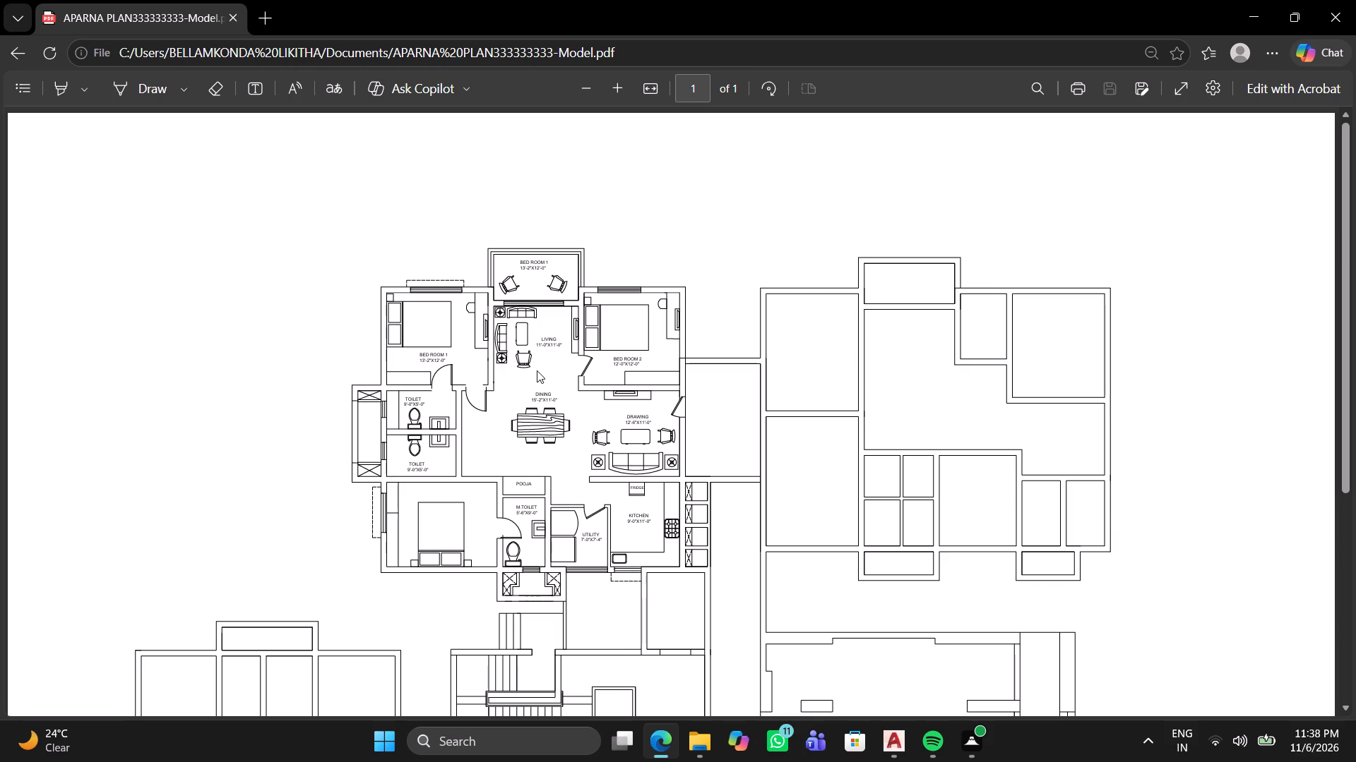
Look over the plotted floor plan in the PDF viewer and close the viewer.
scroll(542, 373, down, 3)
scroll(608, 401, up, 4)
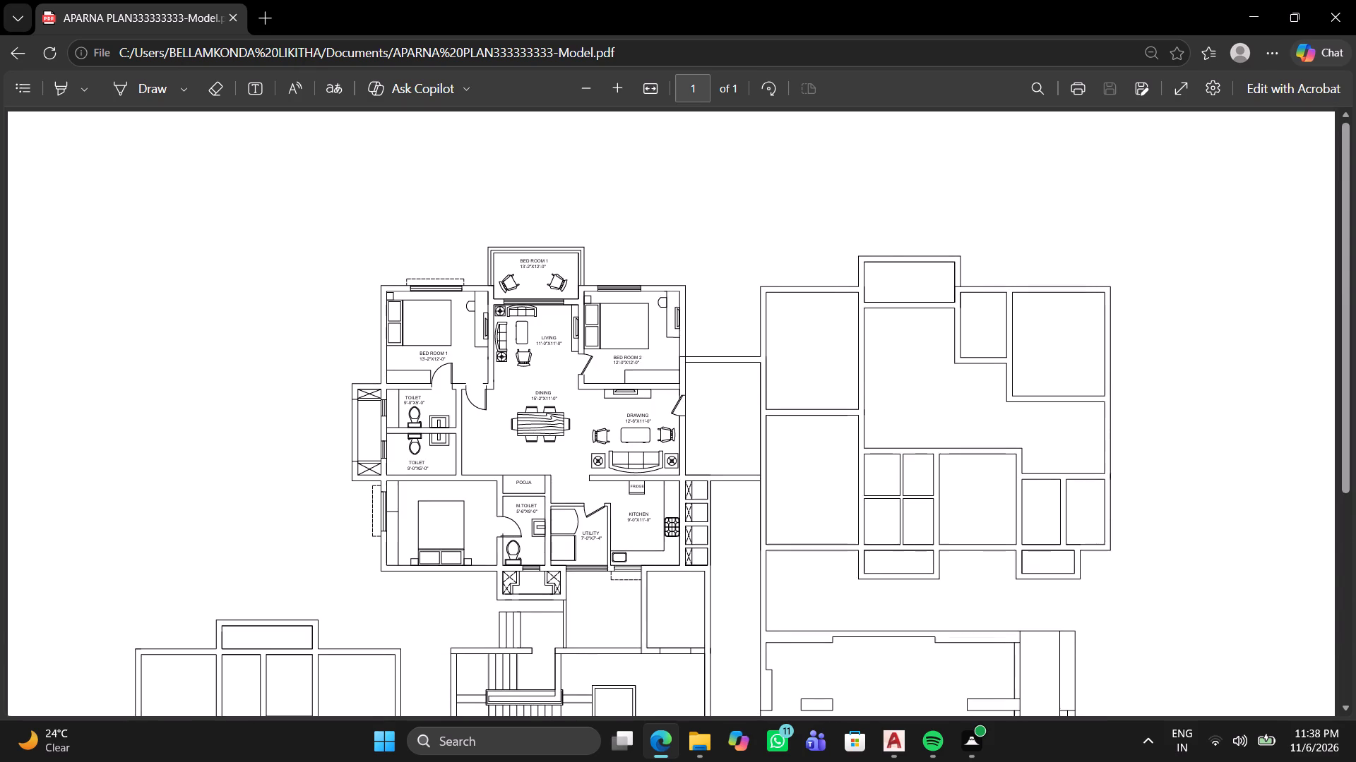
double_click(1340, 13)
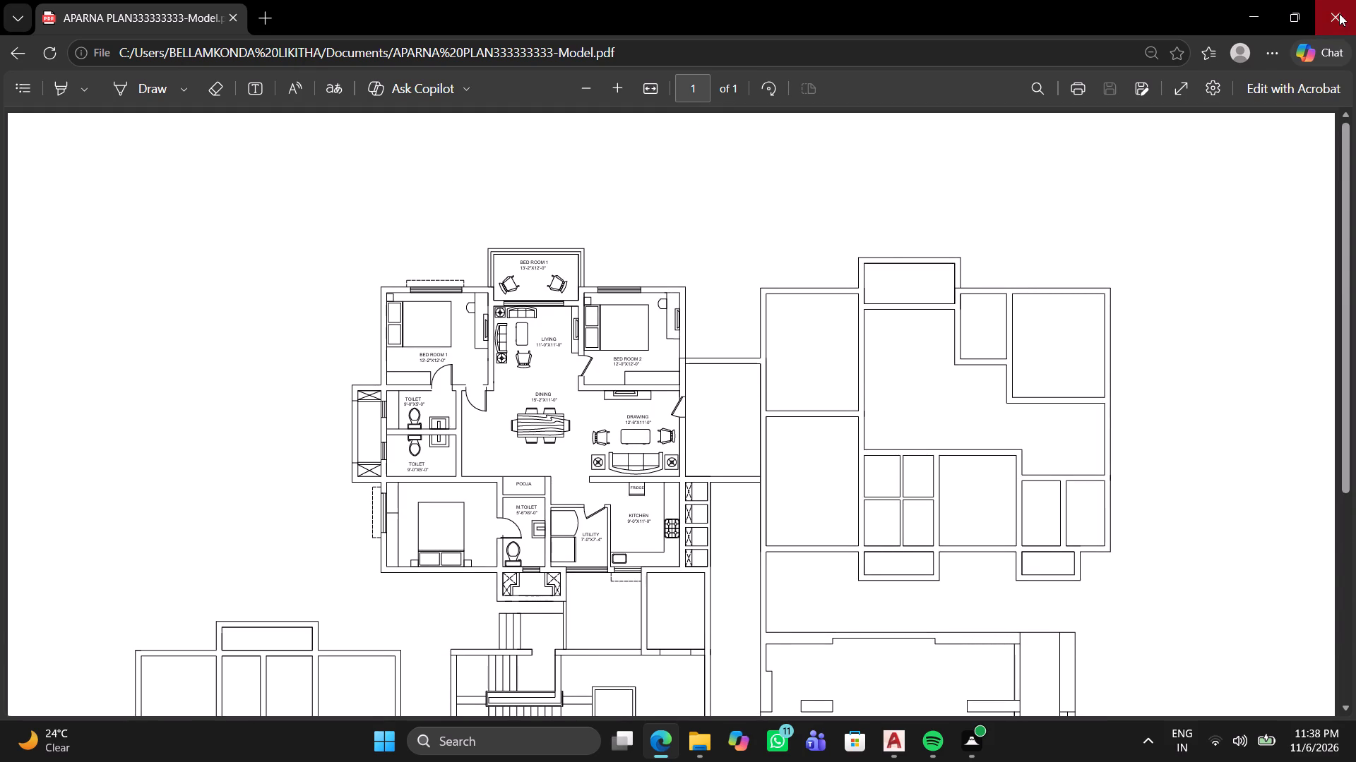
Query the drawing's log file path with LOGFILENAME.
click(786, 160)
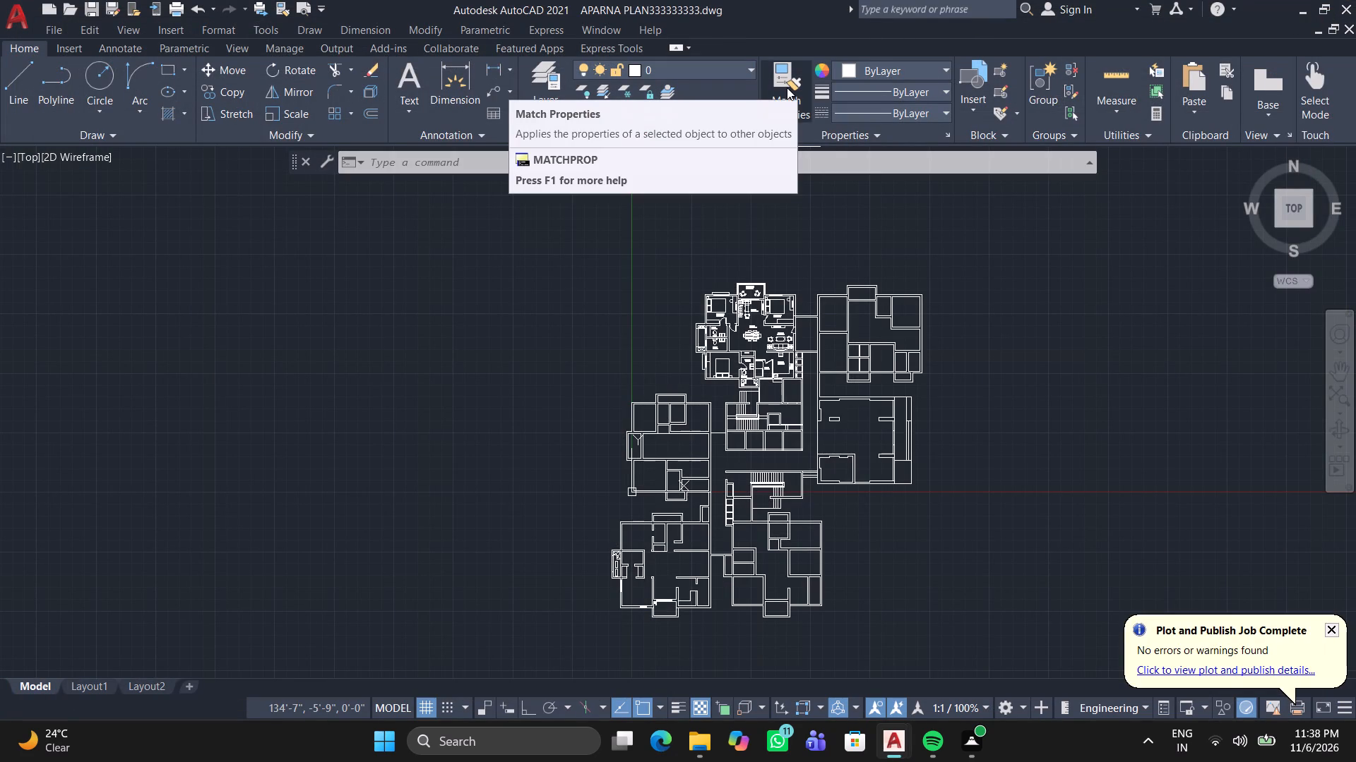
text(LO)
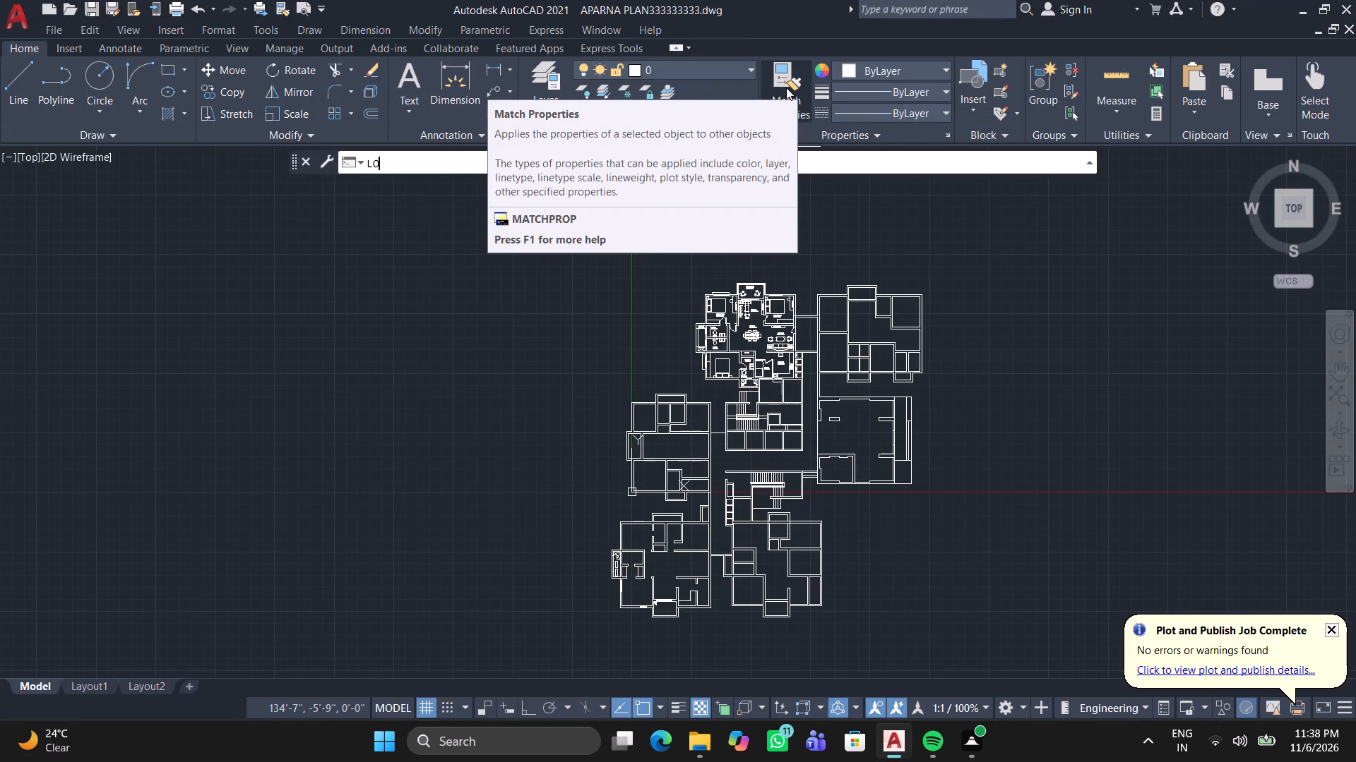
text(GFILENAME)
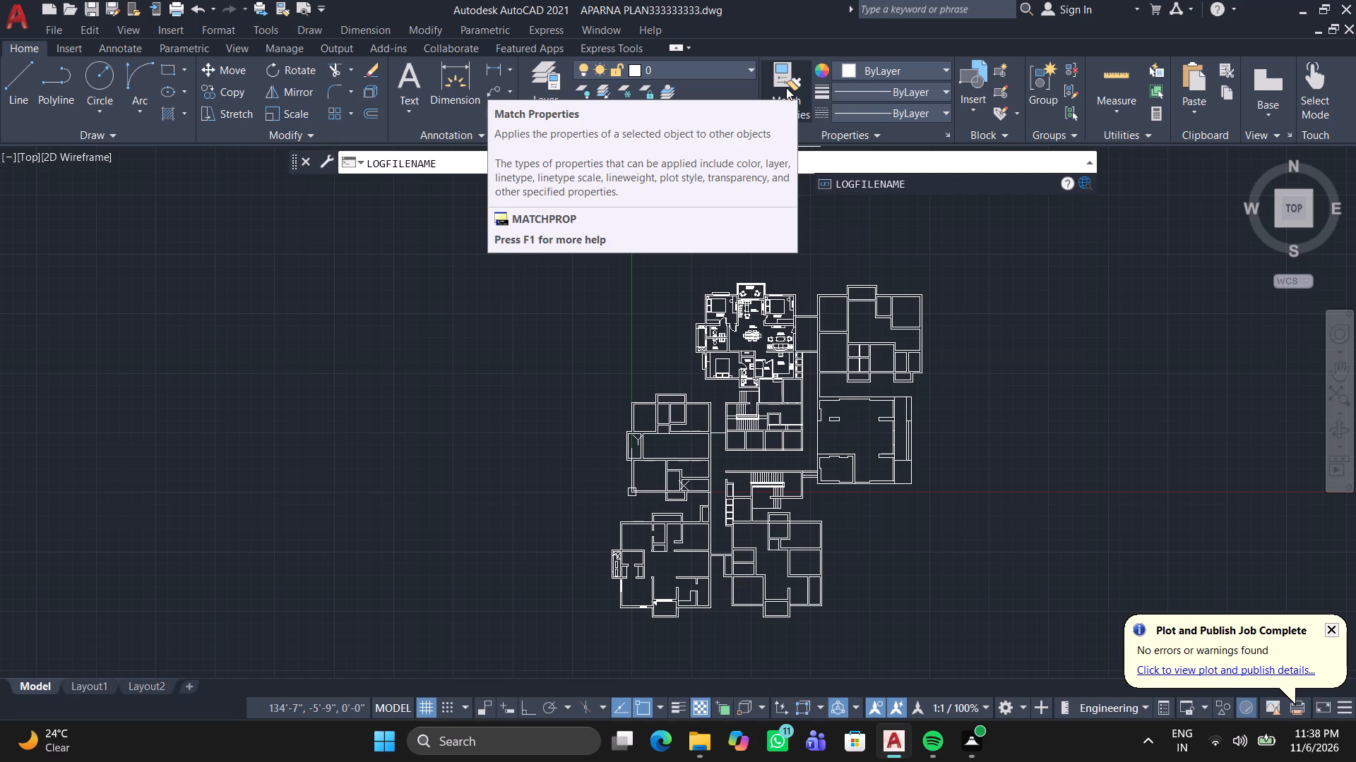
key(Return)
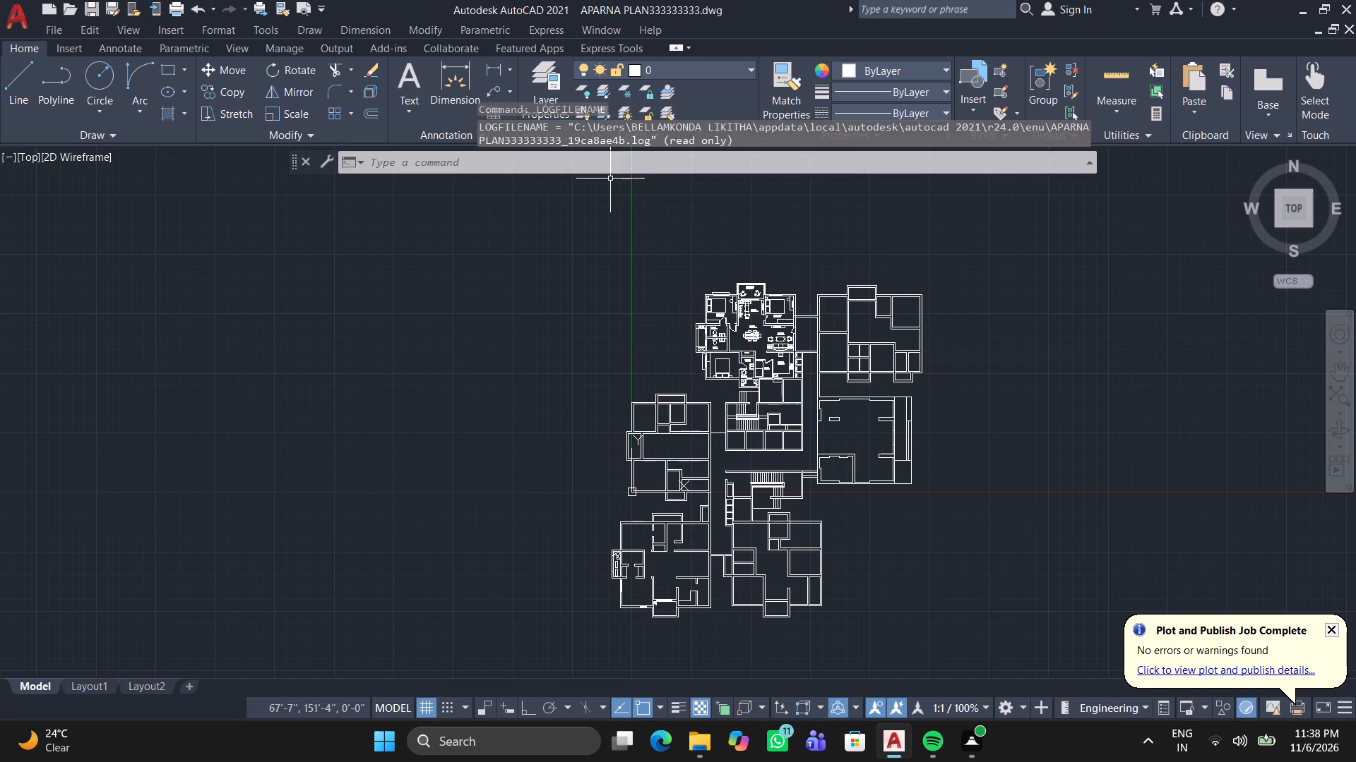
Set the M.TOILET door block to Open 30º.
scroll(706, 356, up, 4)
middle_drag(737, 308, 433, 336)
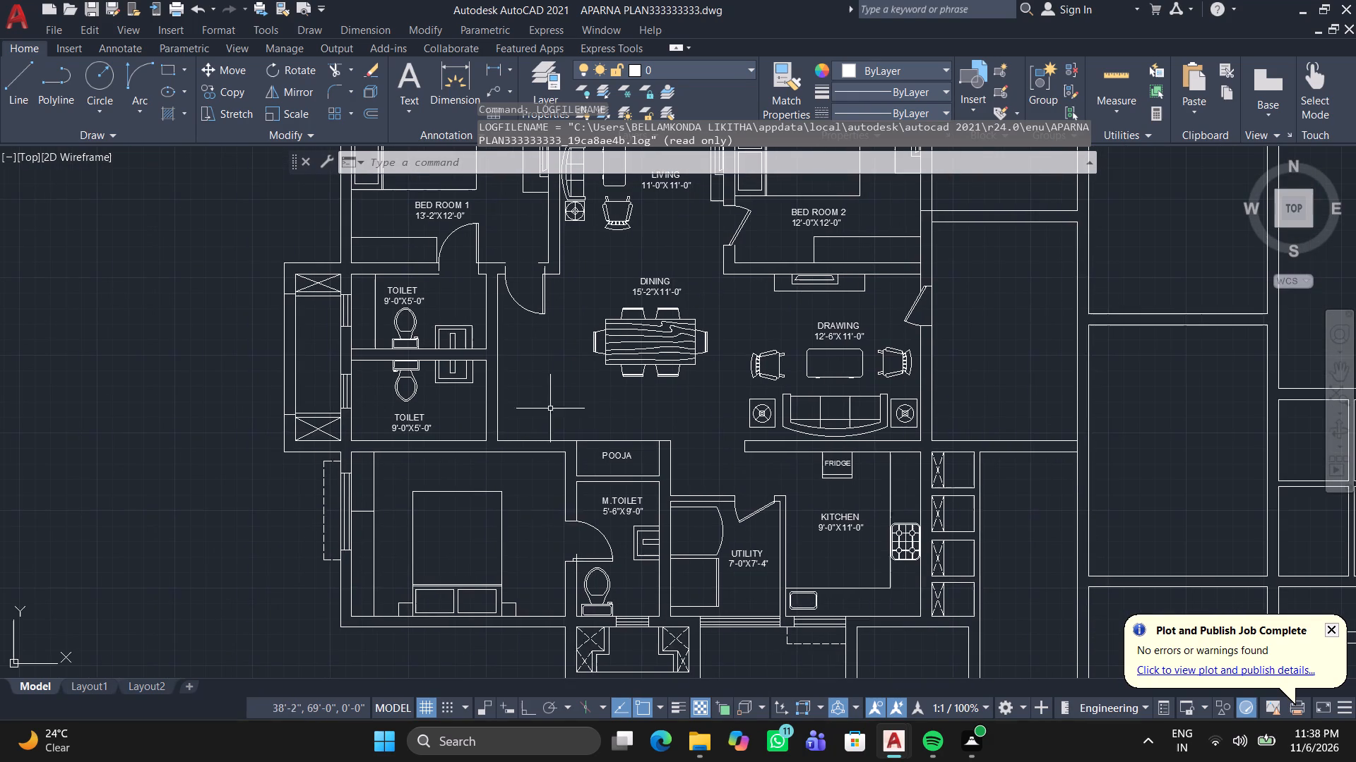
click(597, 534)
scroll(597, 534, up, 2)
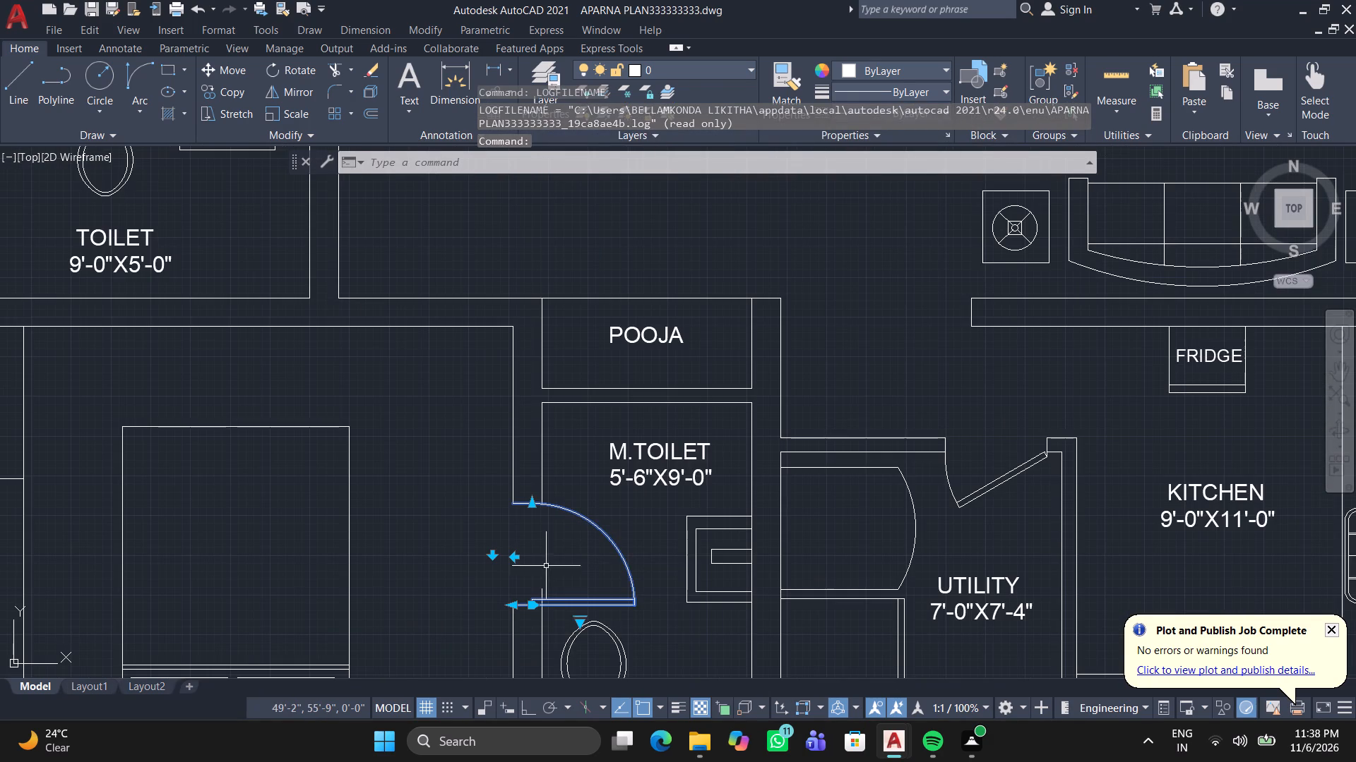
double_click(579, 623)
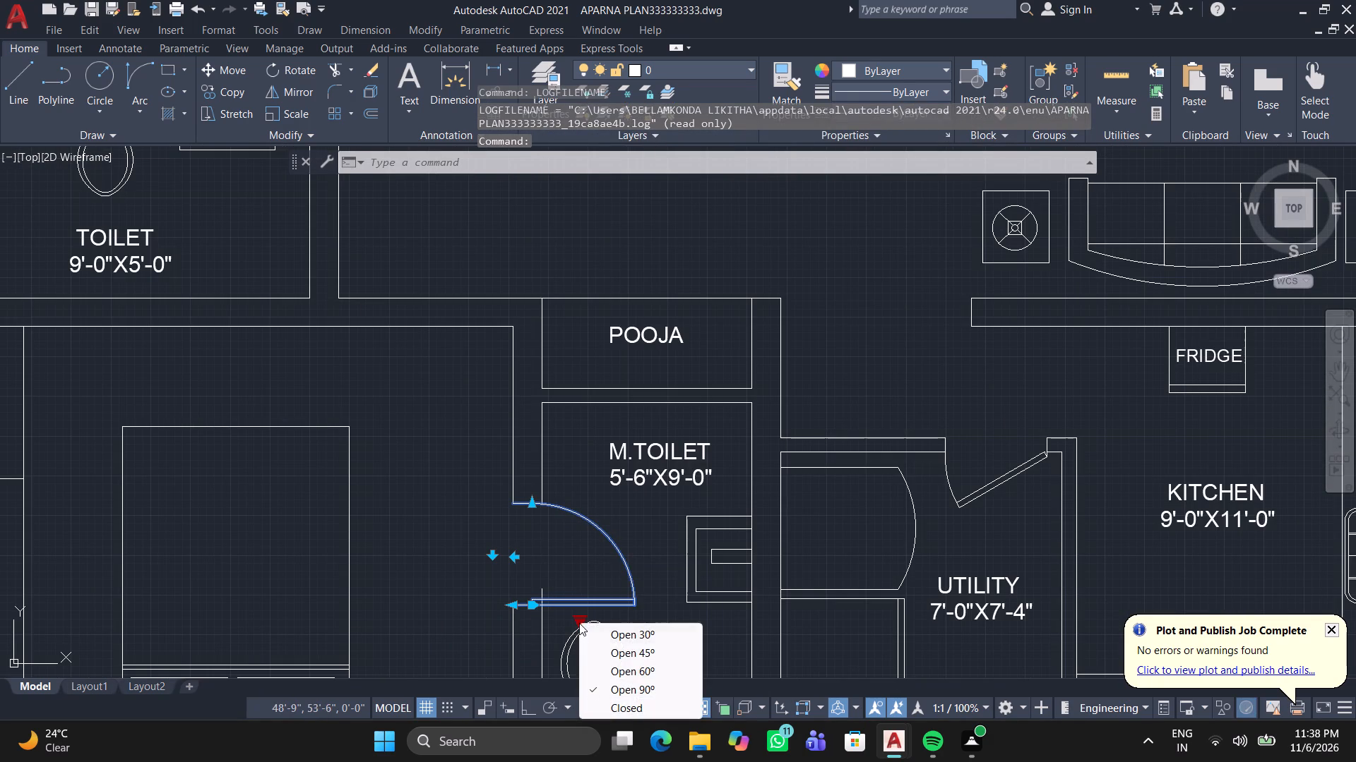
click(645, 629)
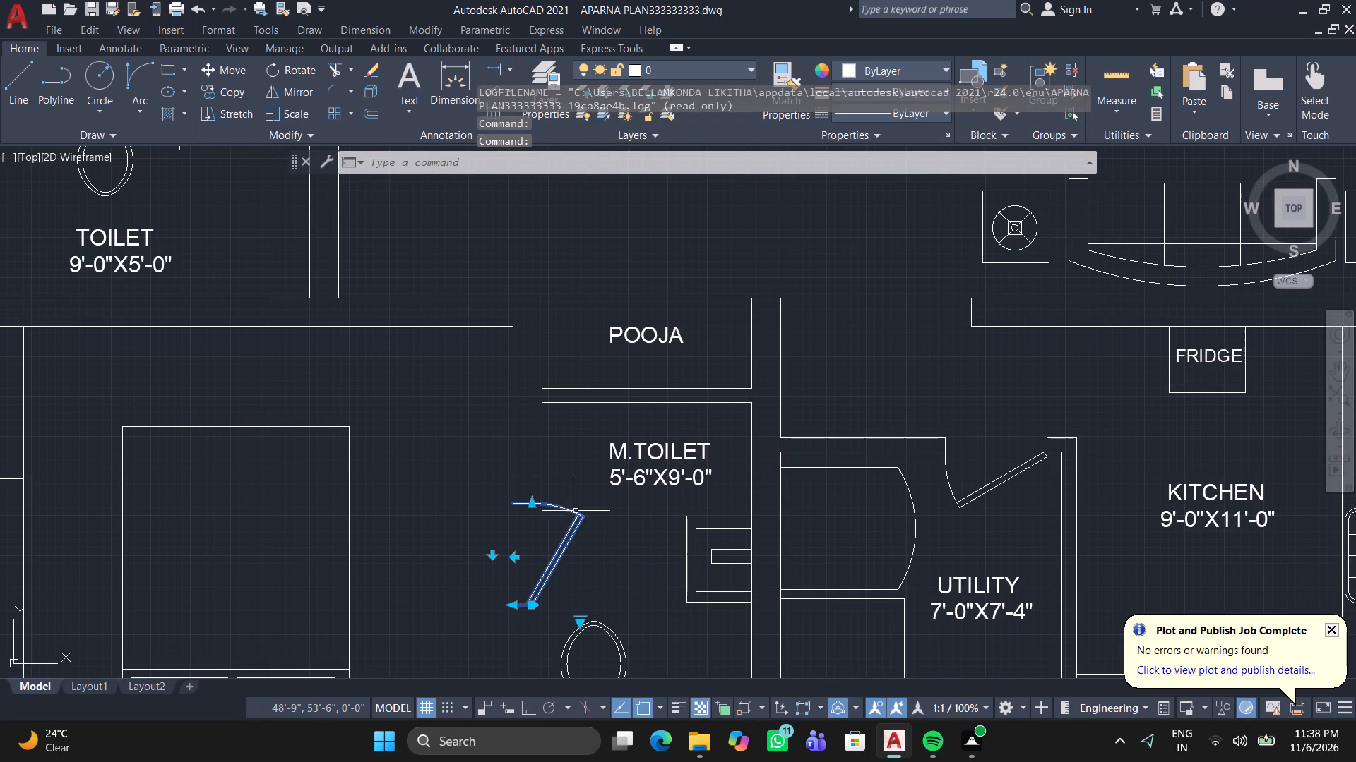
Flip the door between BED ROOM 1 and the upper toilet to swing into the toilet, and set it to Open 30º.
middle_drag(511, 406, 664, 697)
scroll(440, 329, down, 2)
middle_drag(439, 324, 472, 392)
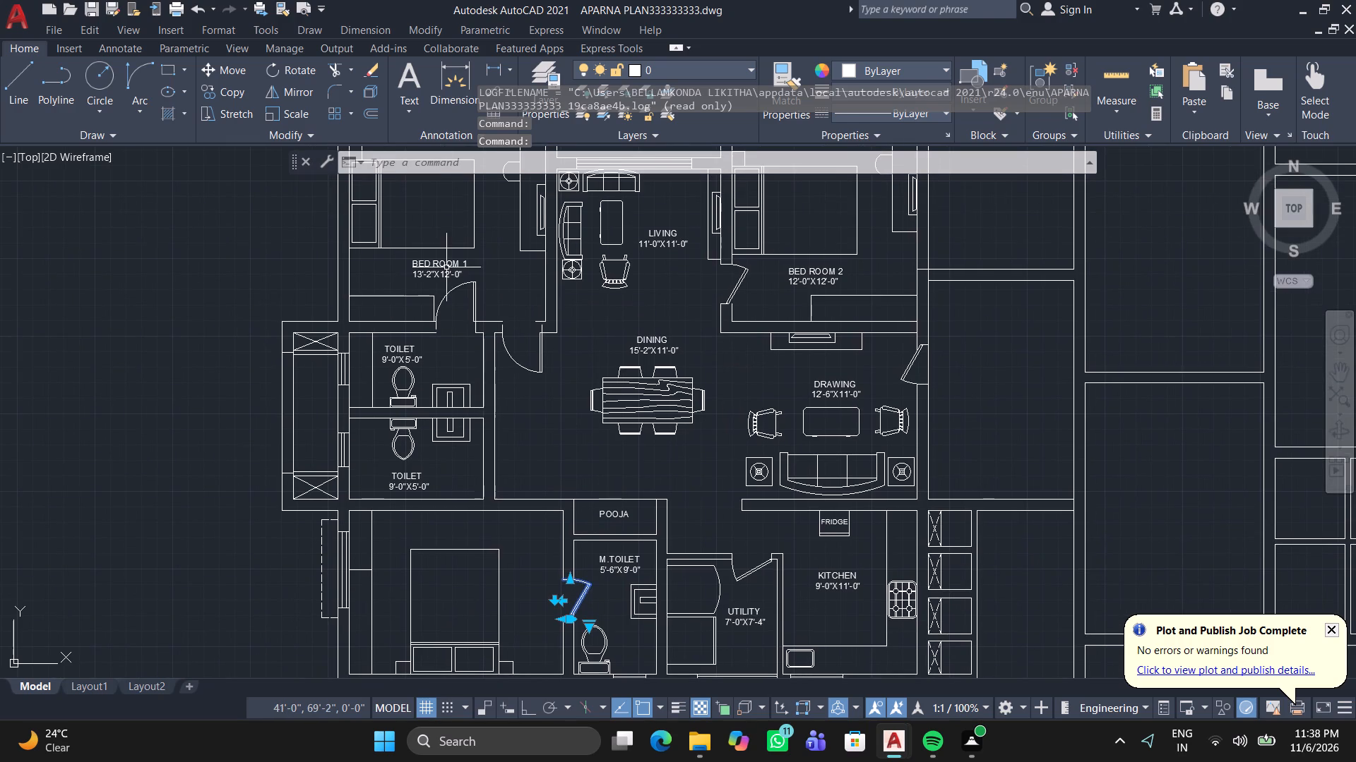
click(447, 294)
scroll(448, 293, up, 3)
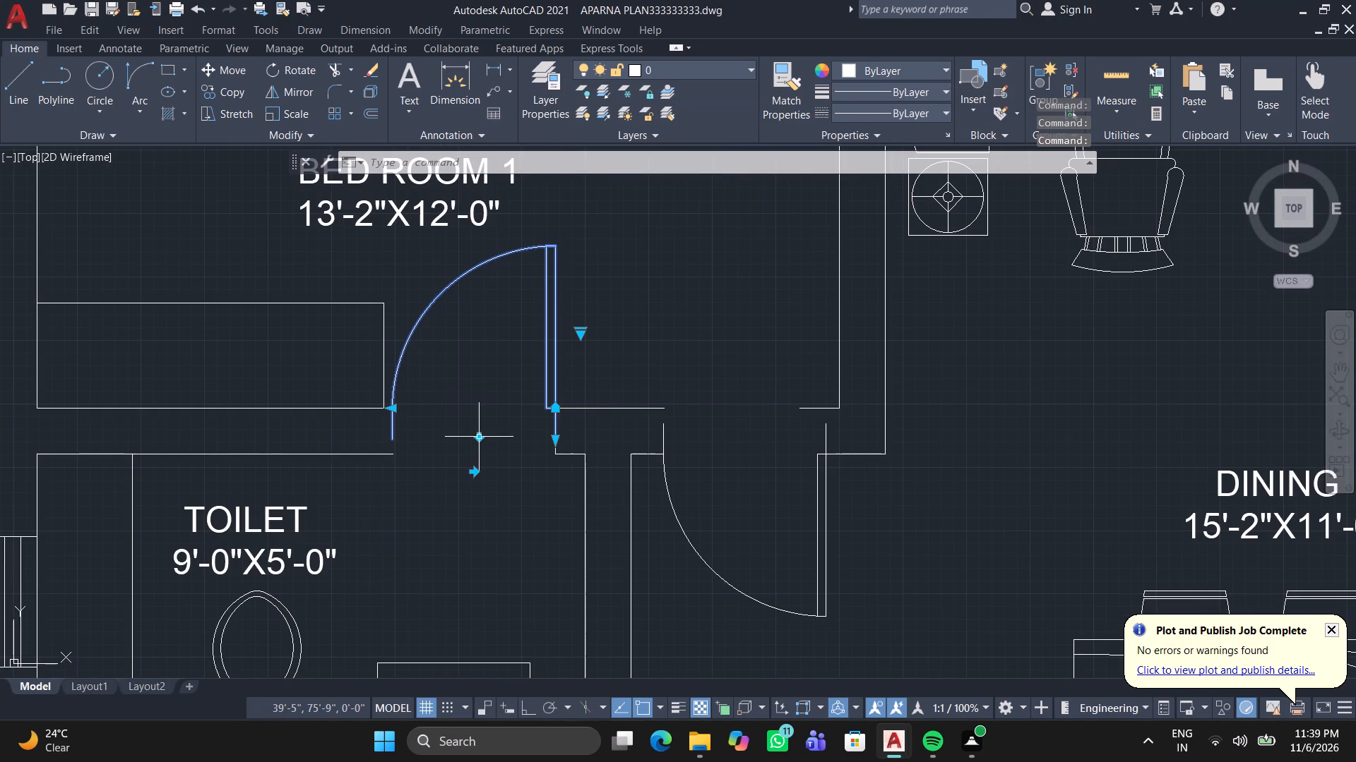
click(482, 441)
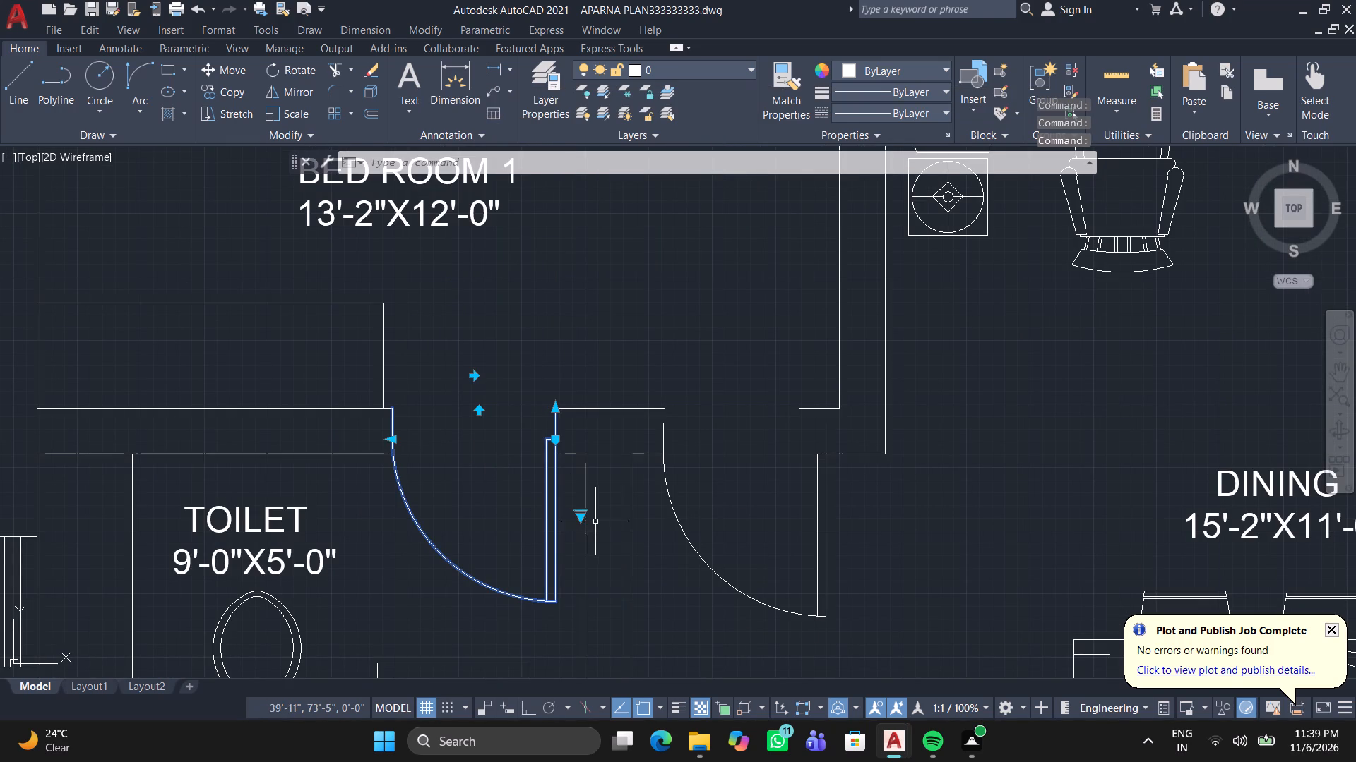
click(582, 517)
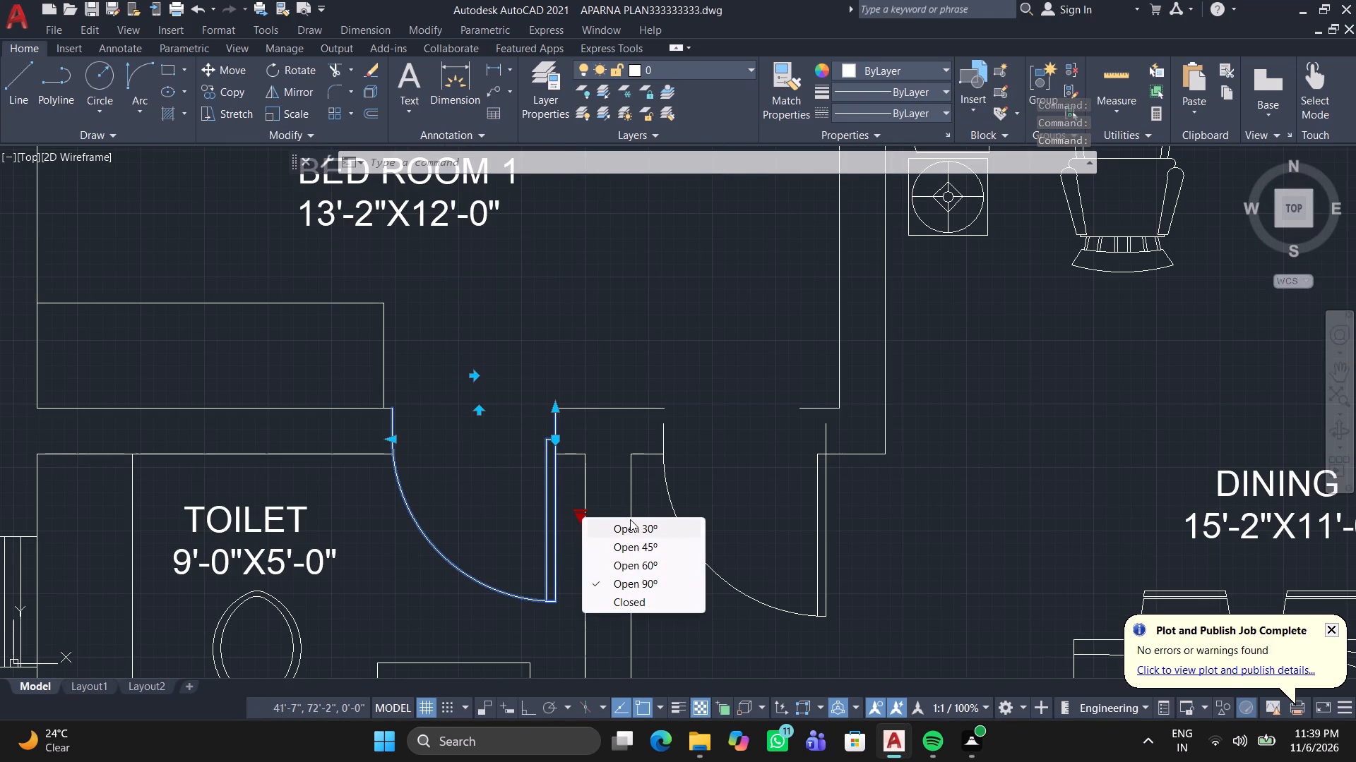
click(630, 519)
Flip the door between BED ROOM 1 and the dining area to swing into the bedroom, and set it to Open 30º.
click(823, 488)
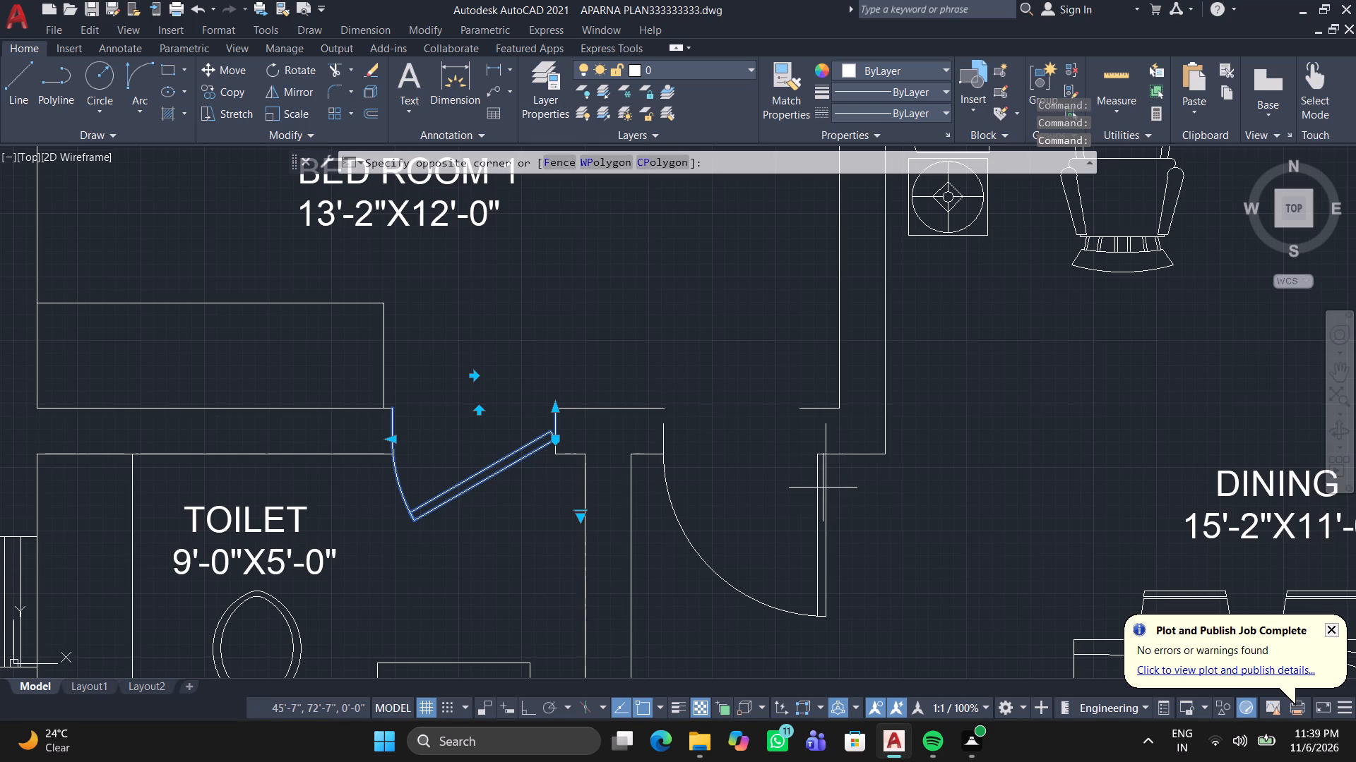
click(785, 497)
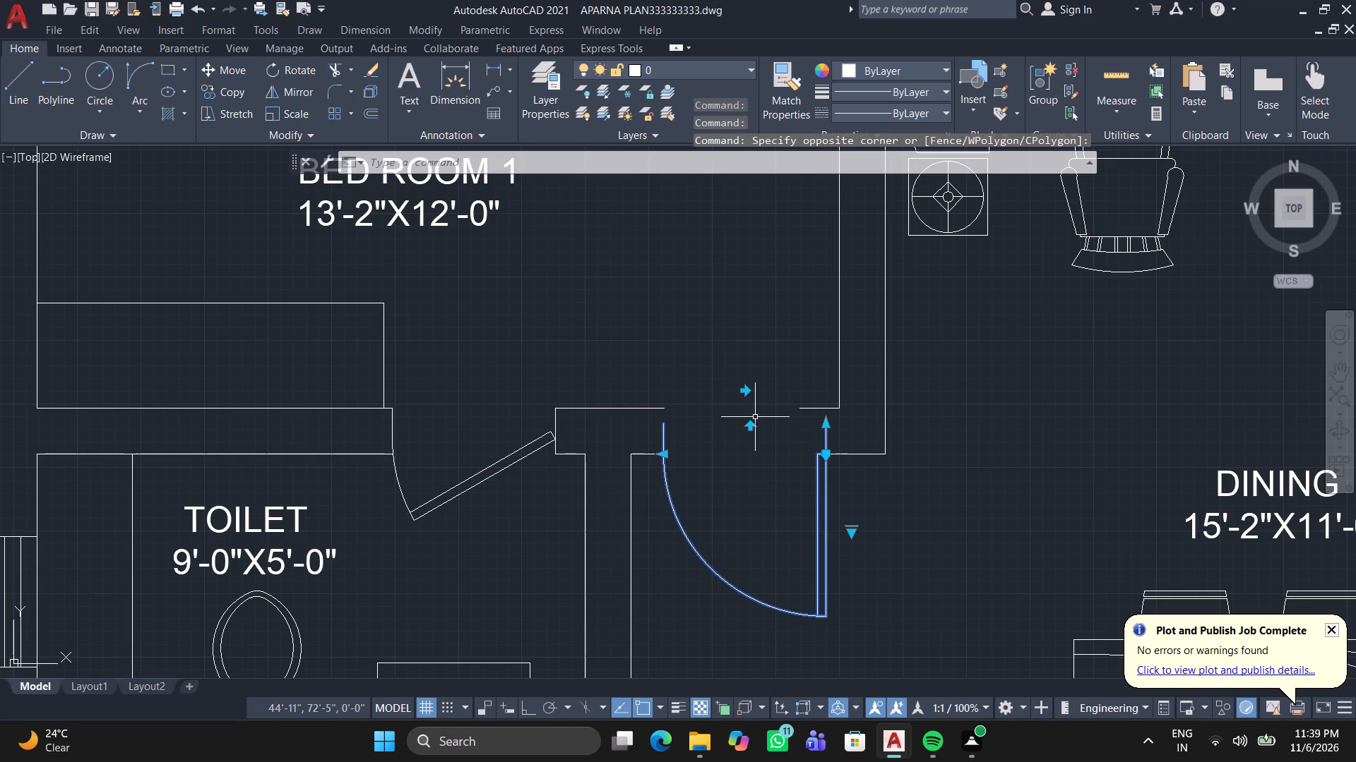
click(753, 424)
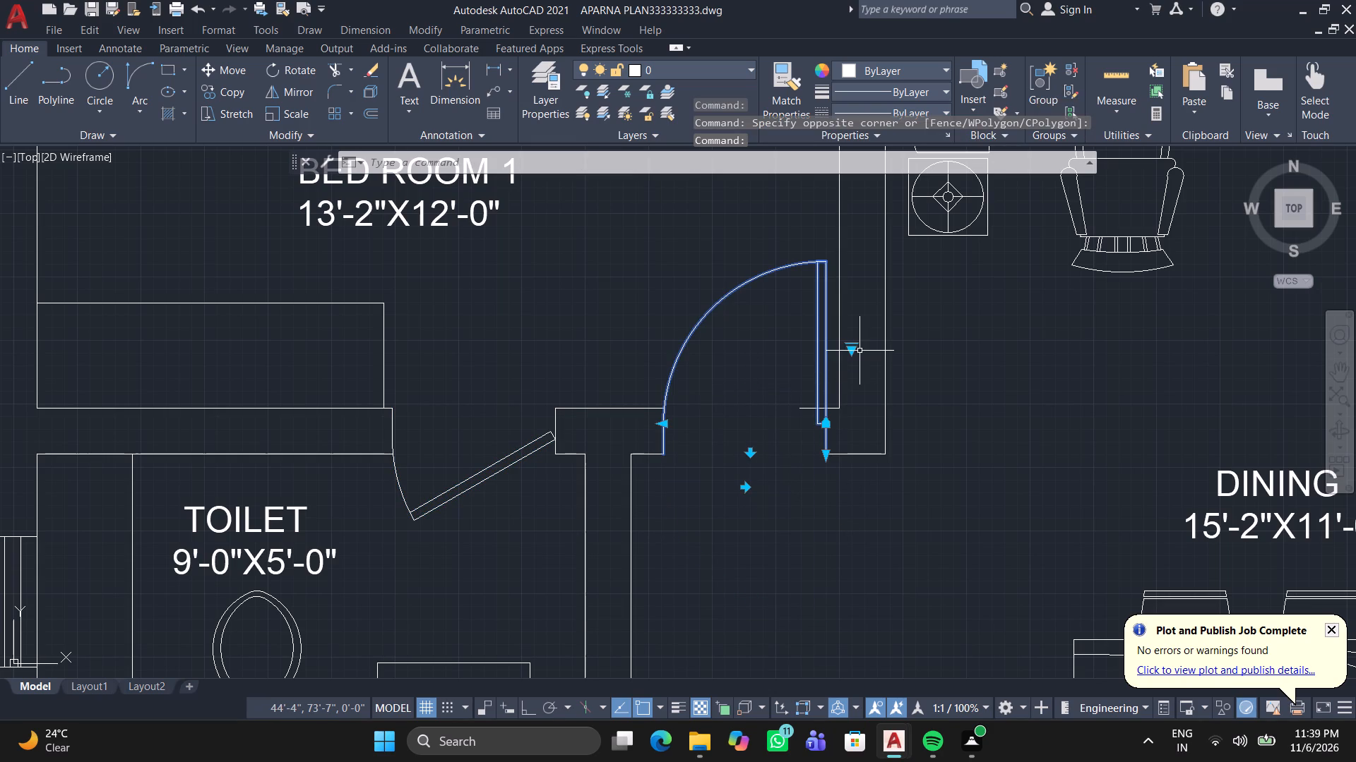
click(853, 351)
click(883, 361)
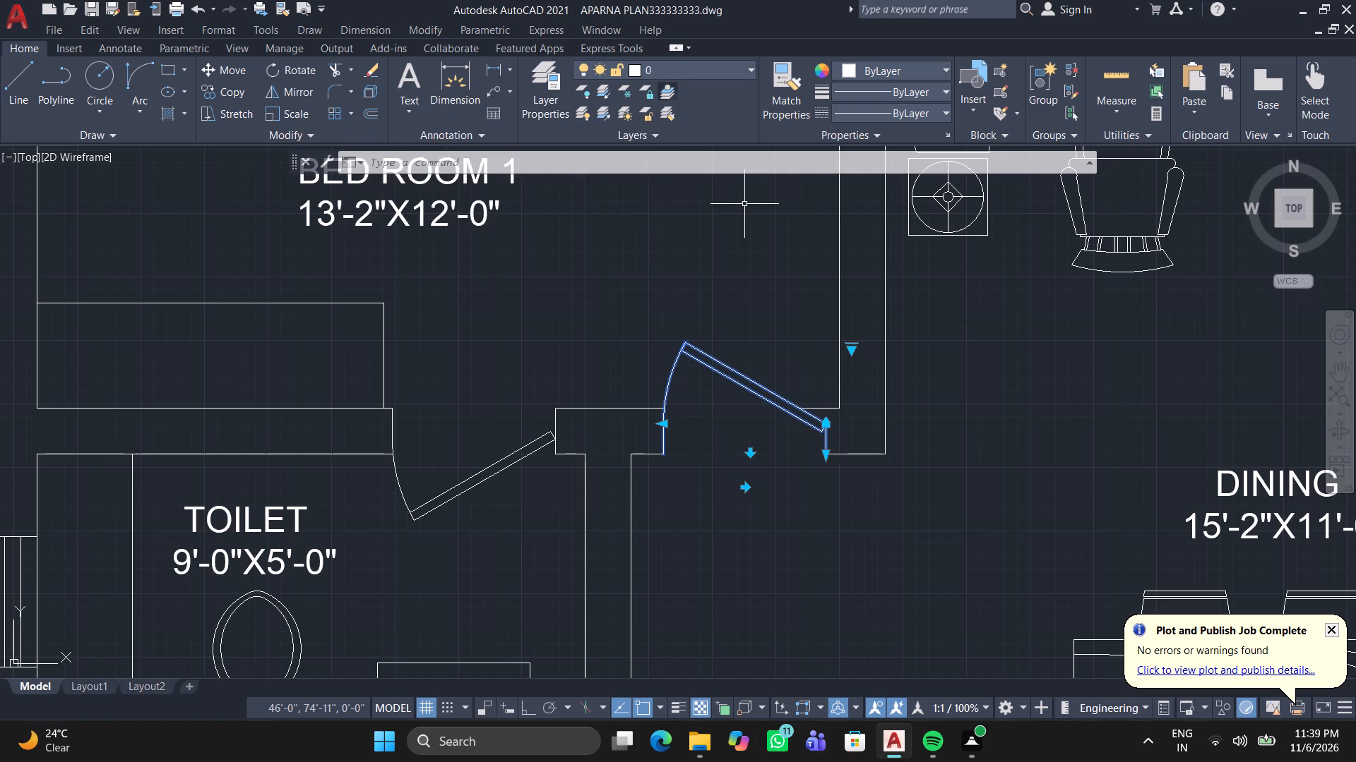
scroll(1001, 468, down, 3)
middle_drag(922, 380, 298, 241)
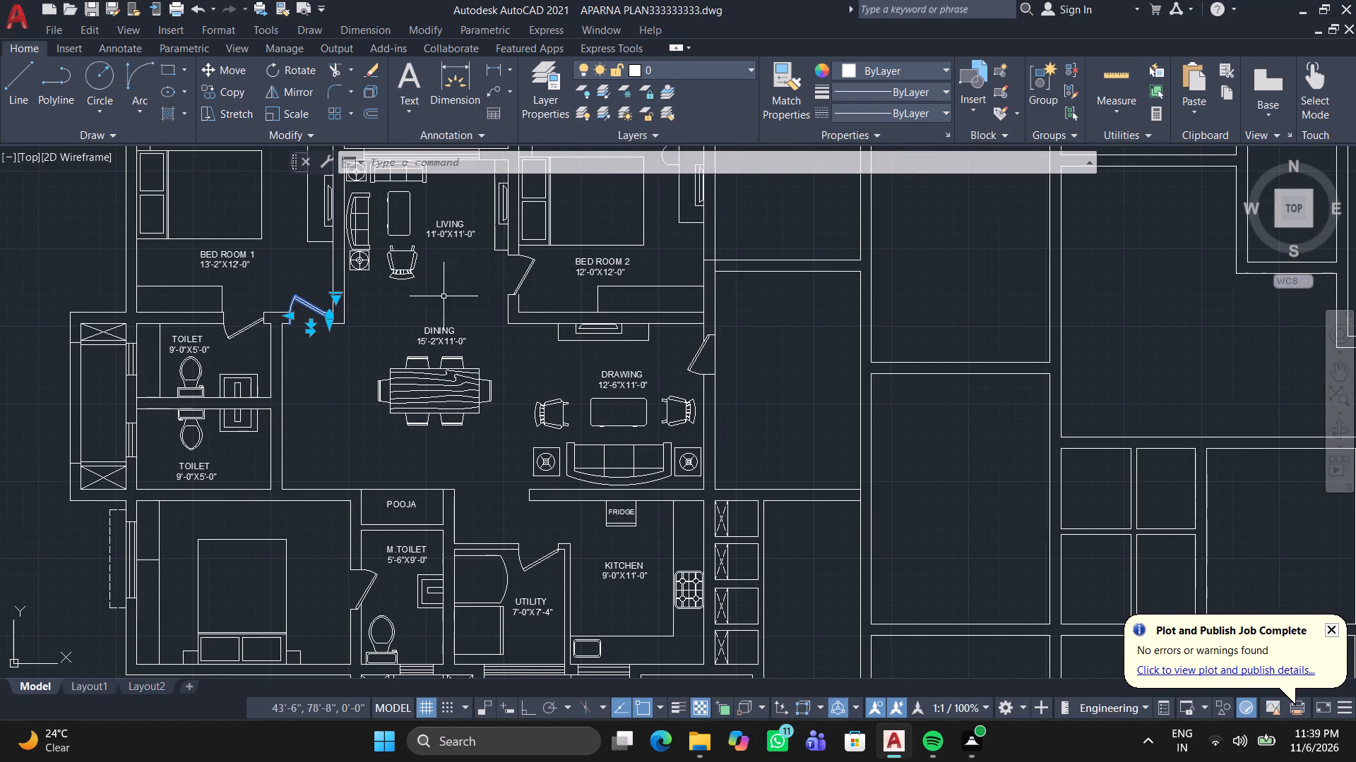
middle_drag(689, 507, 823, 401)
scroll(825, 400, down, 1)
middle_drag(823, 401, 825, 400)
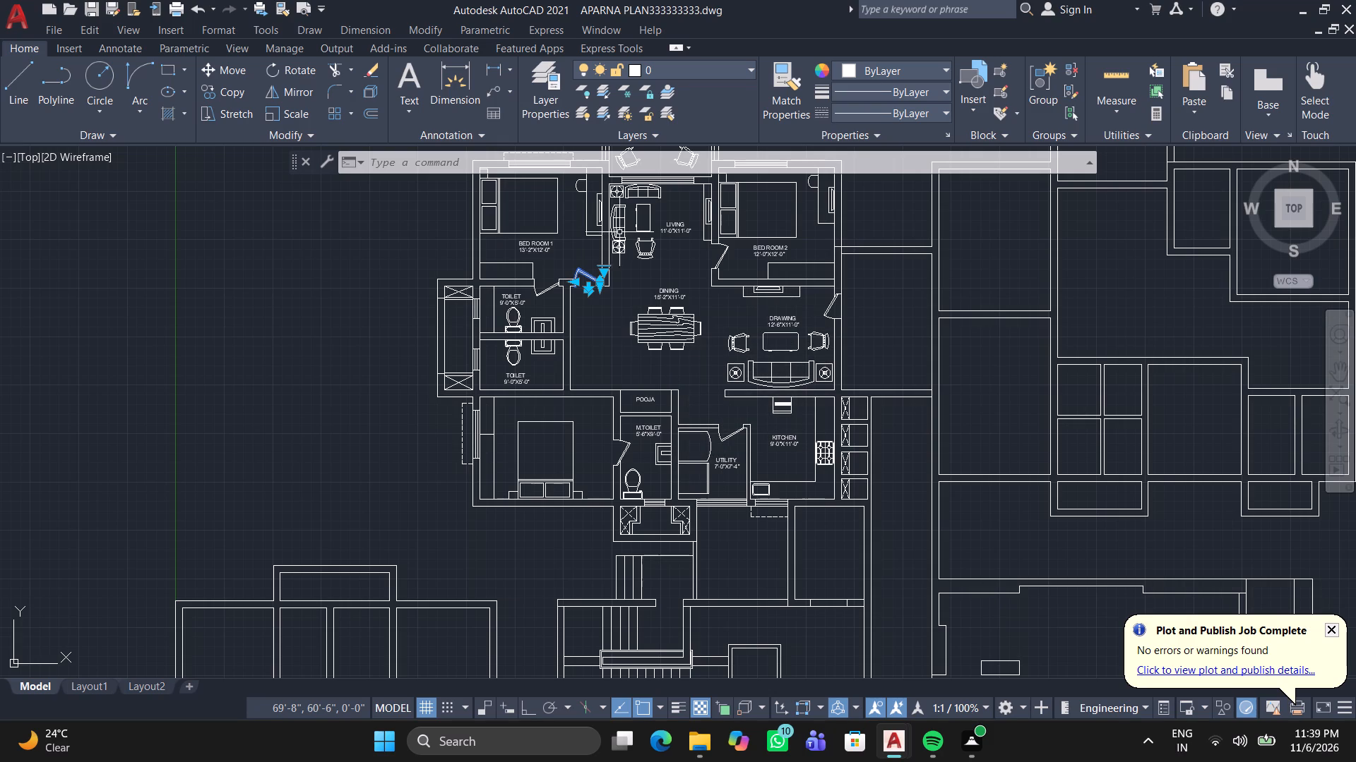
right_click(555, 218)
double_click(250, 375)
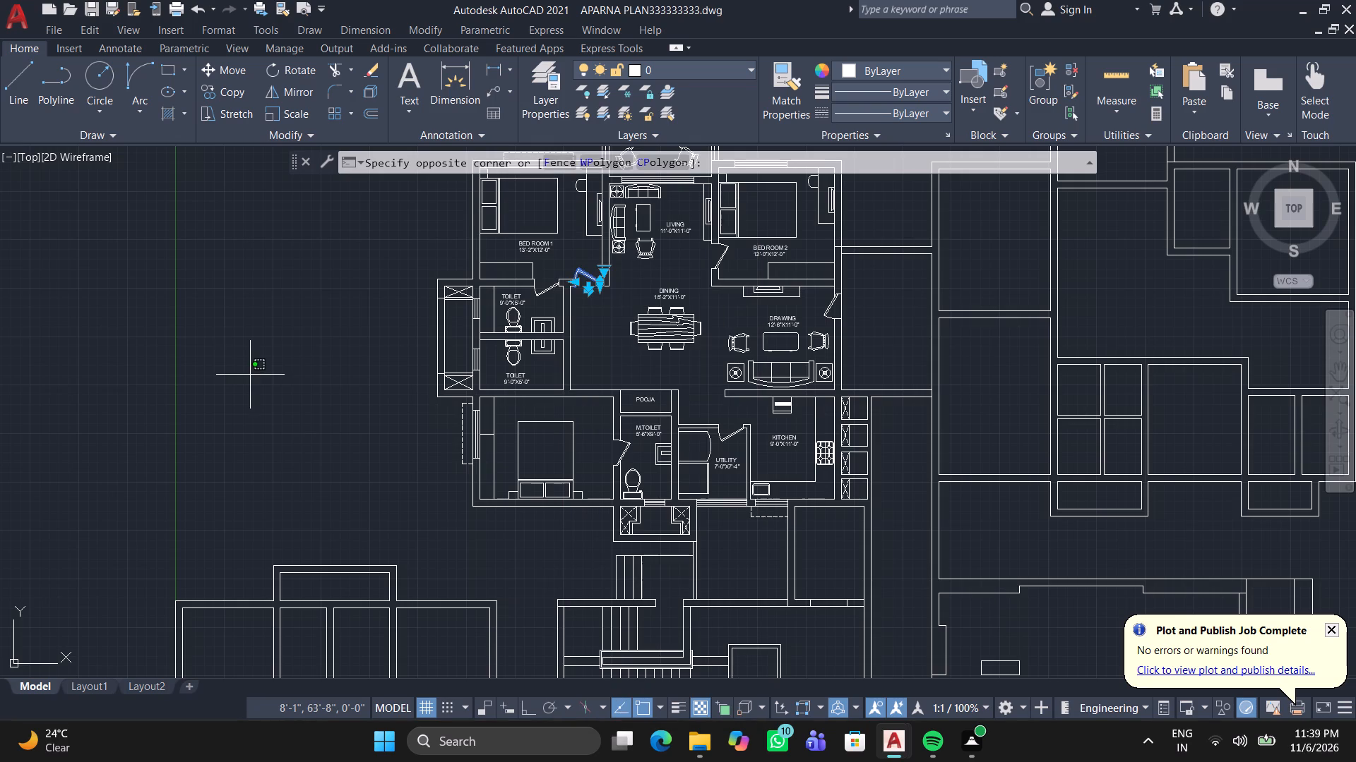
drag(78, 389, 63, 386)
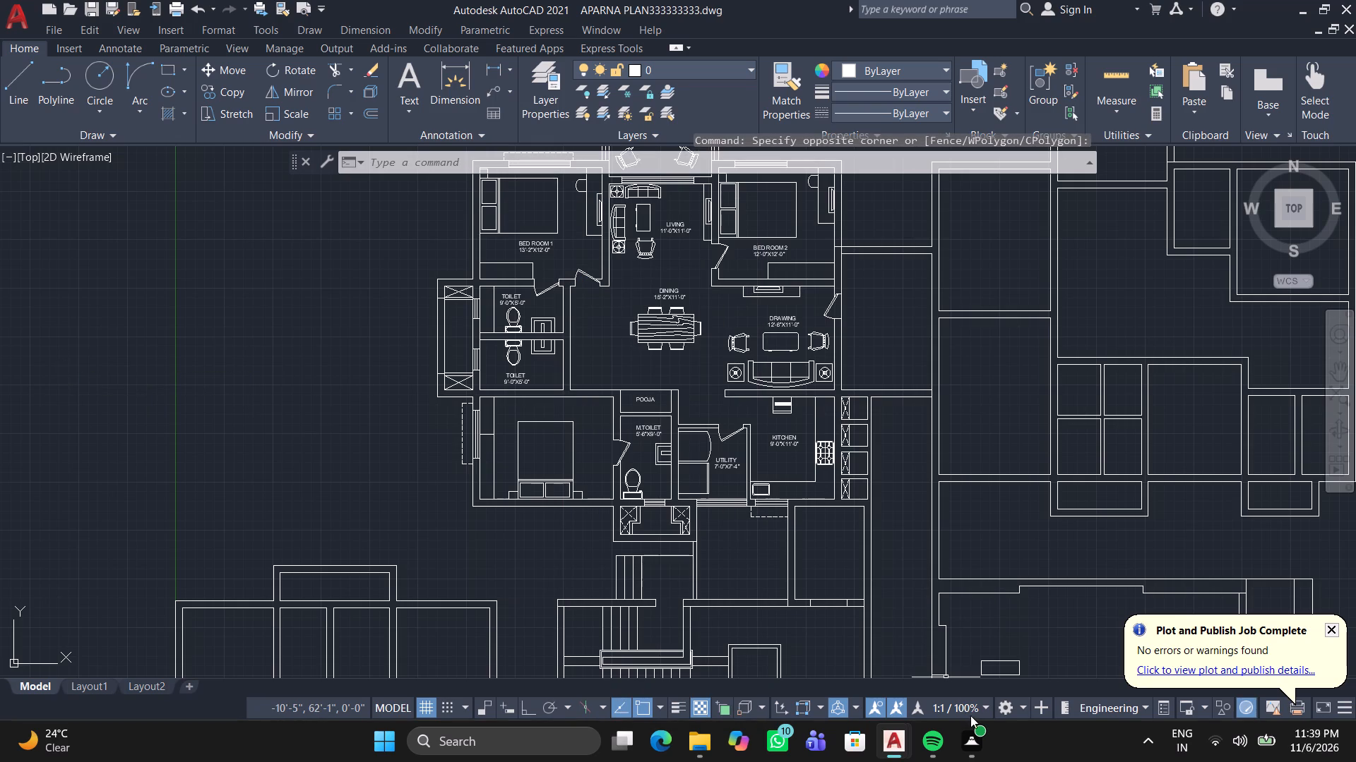